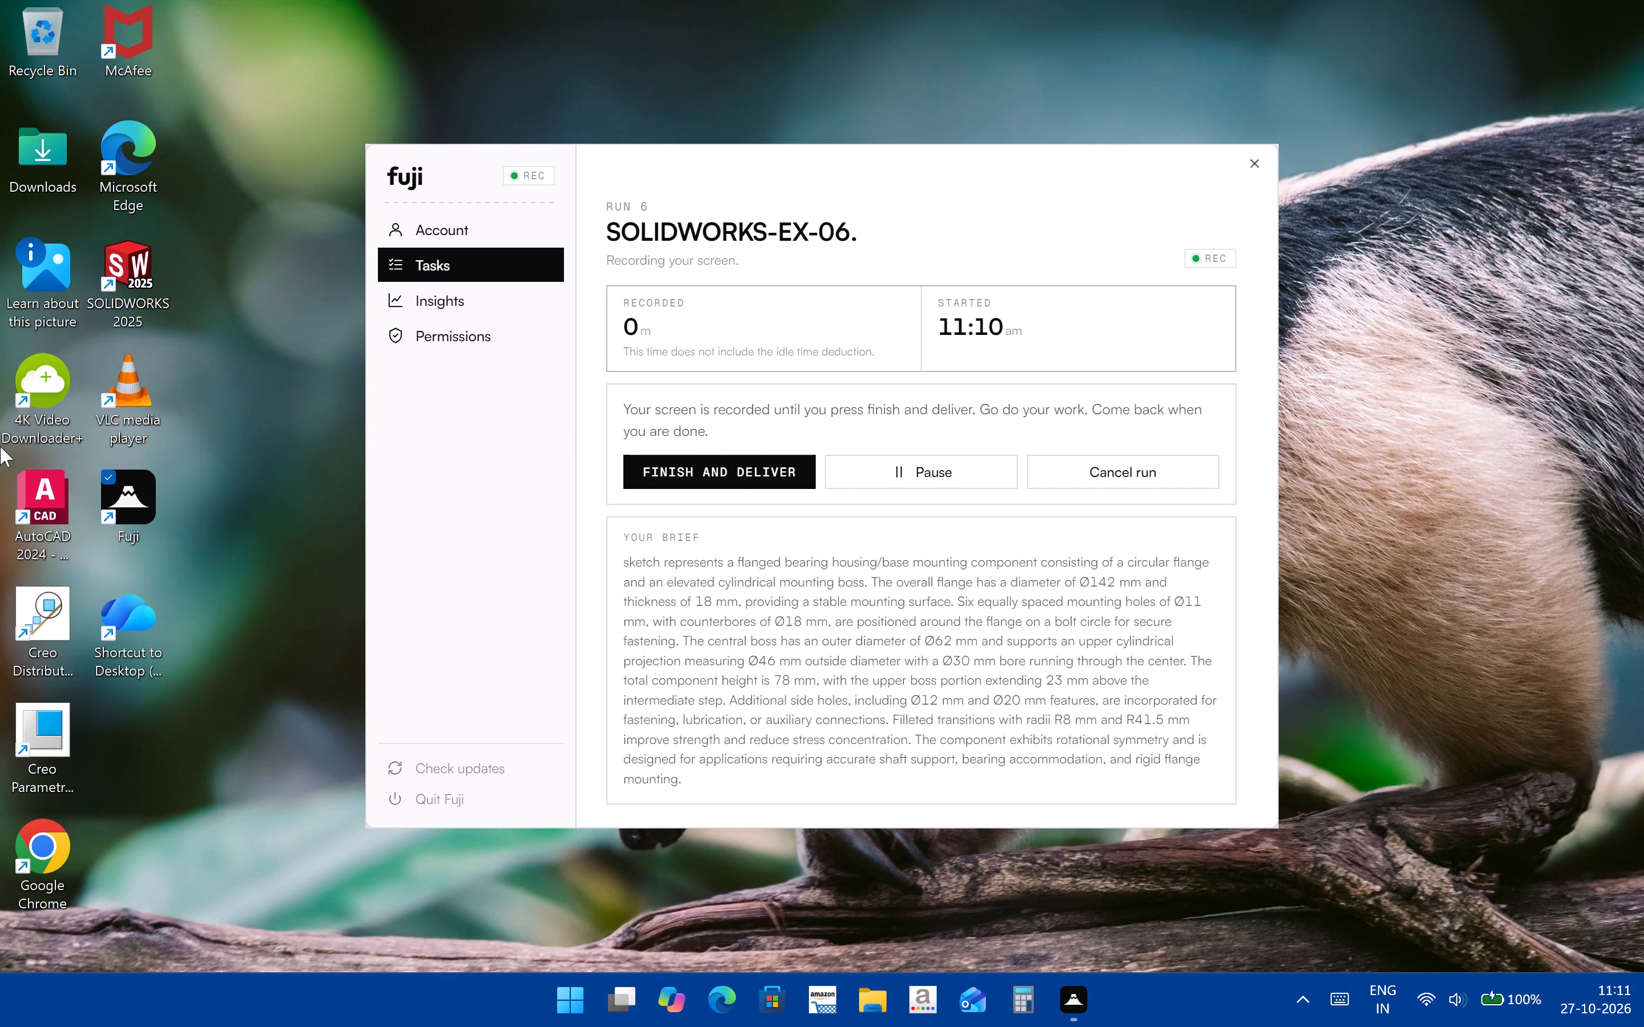
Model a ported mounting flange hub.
Launch SOLIDWORKS 2025 and create a new part document.
double_click(133, 329)
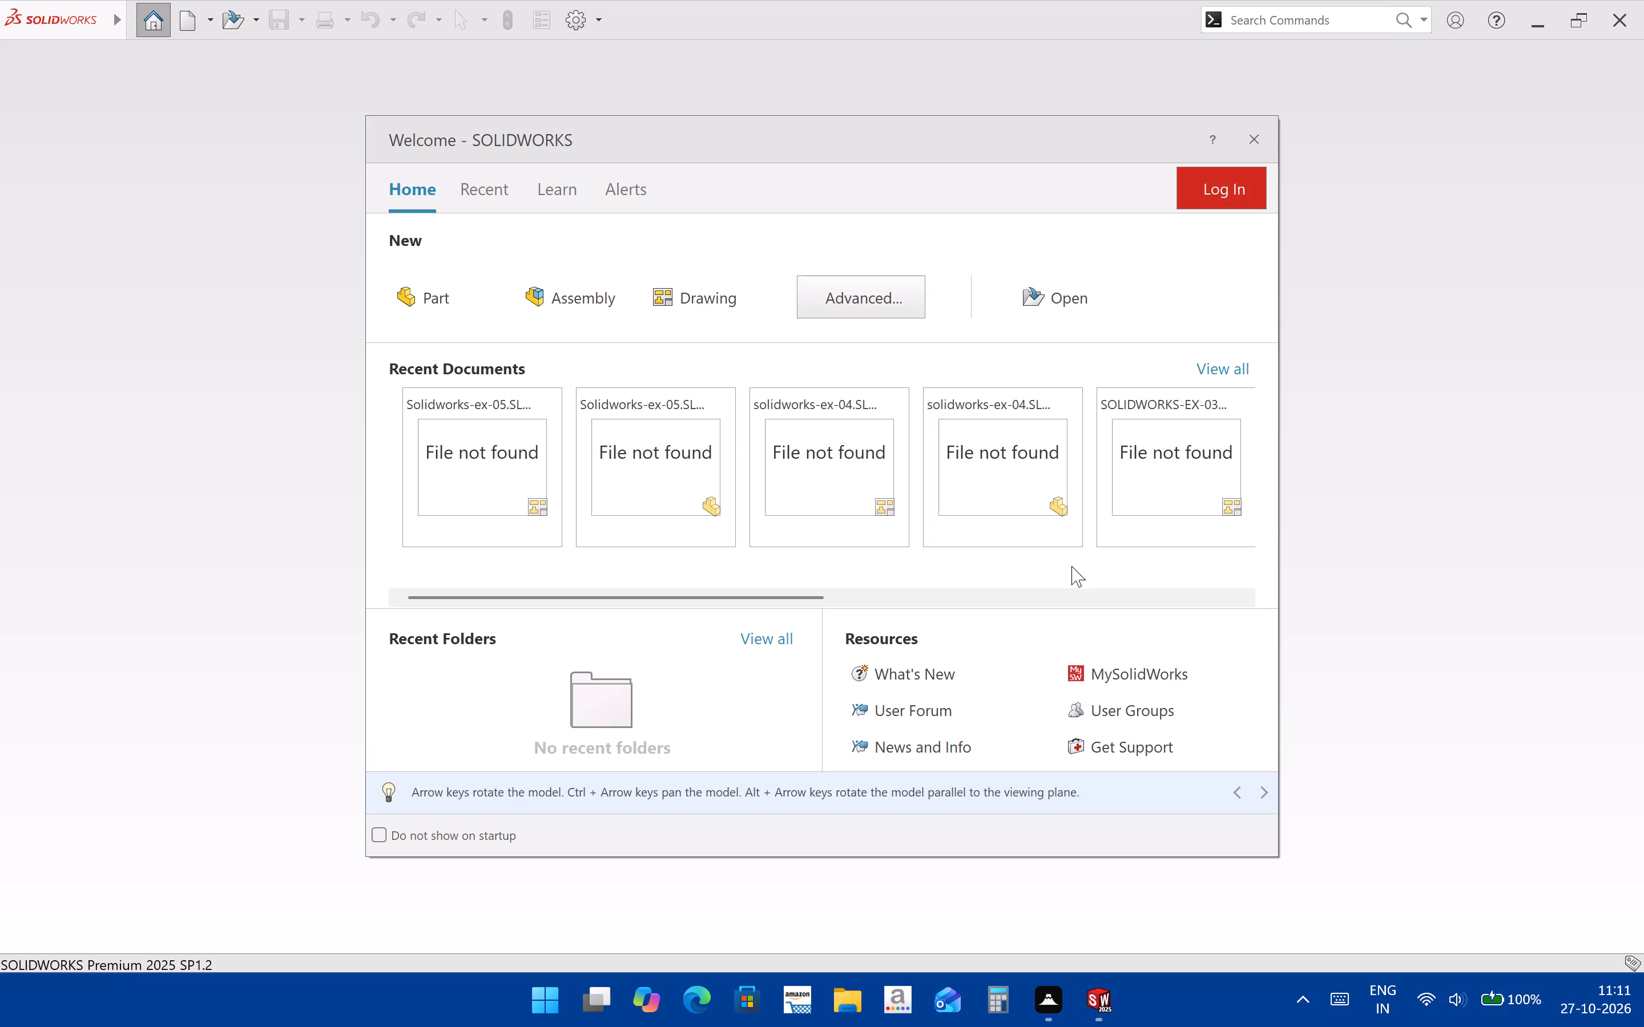
click(453, 302)
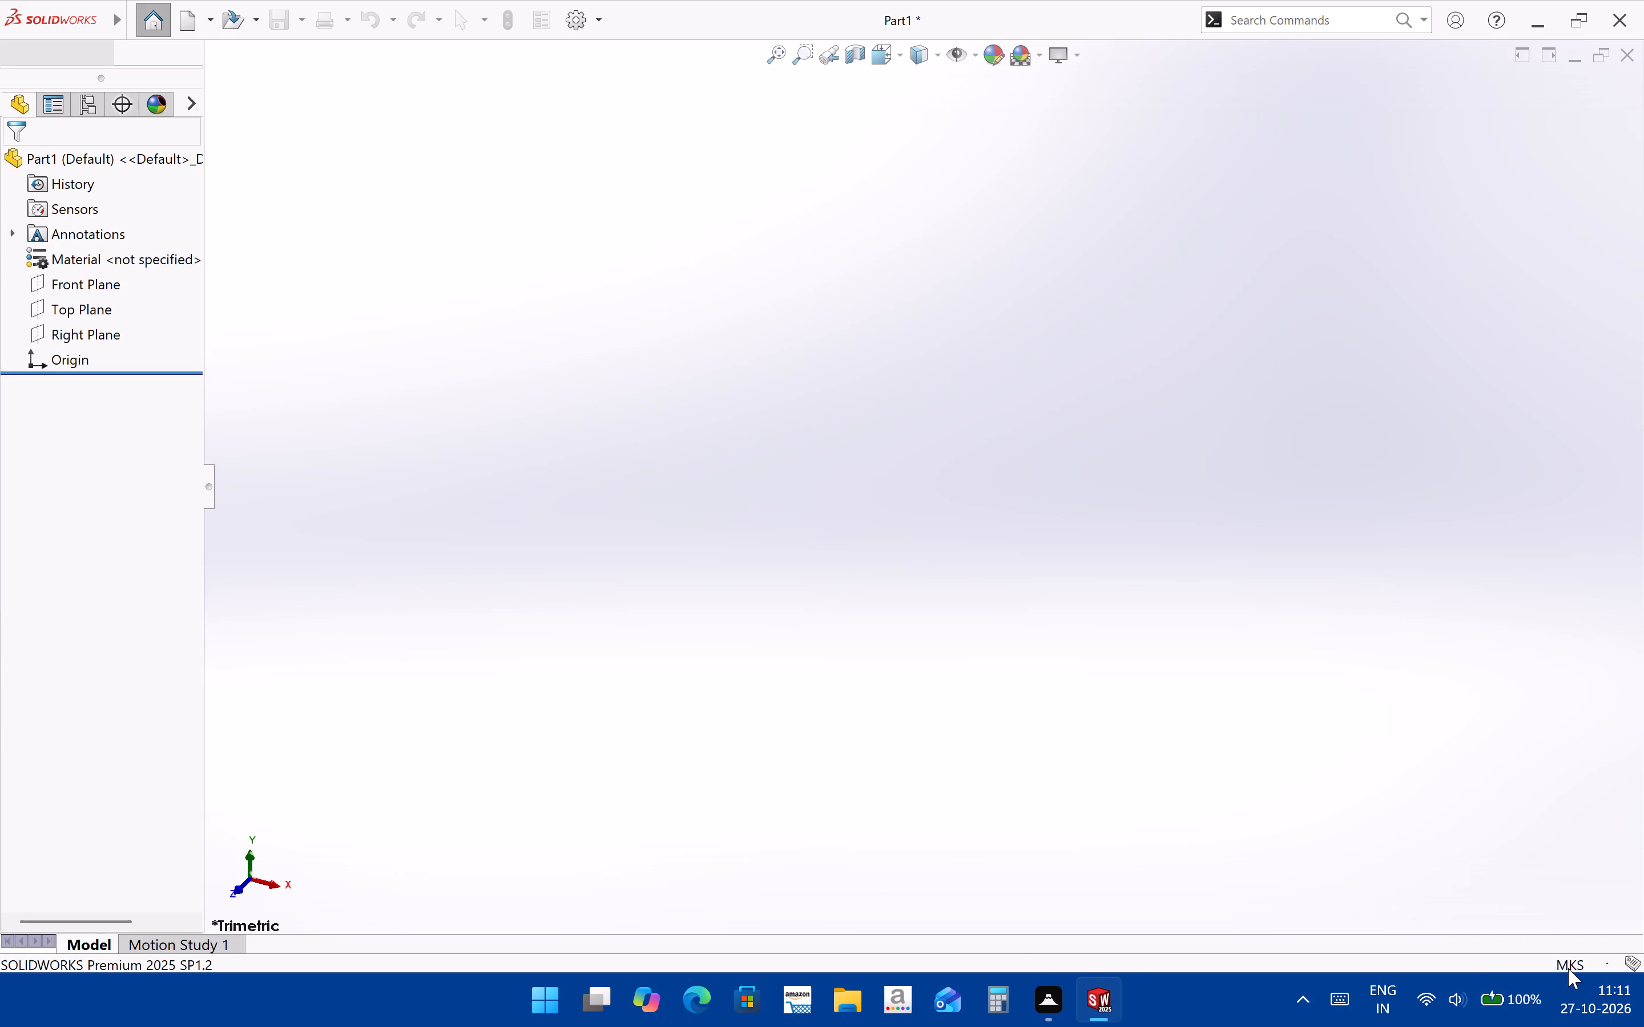
Set the part's document units to MMGS (millimeter, gram, second).
click(1568, 970)
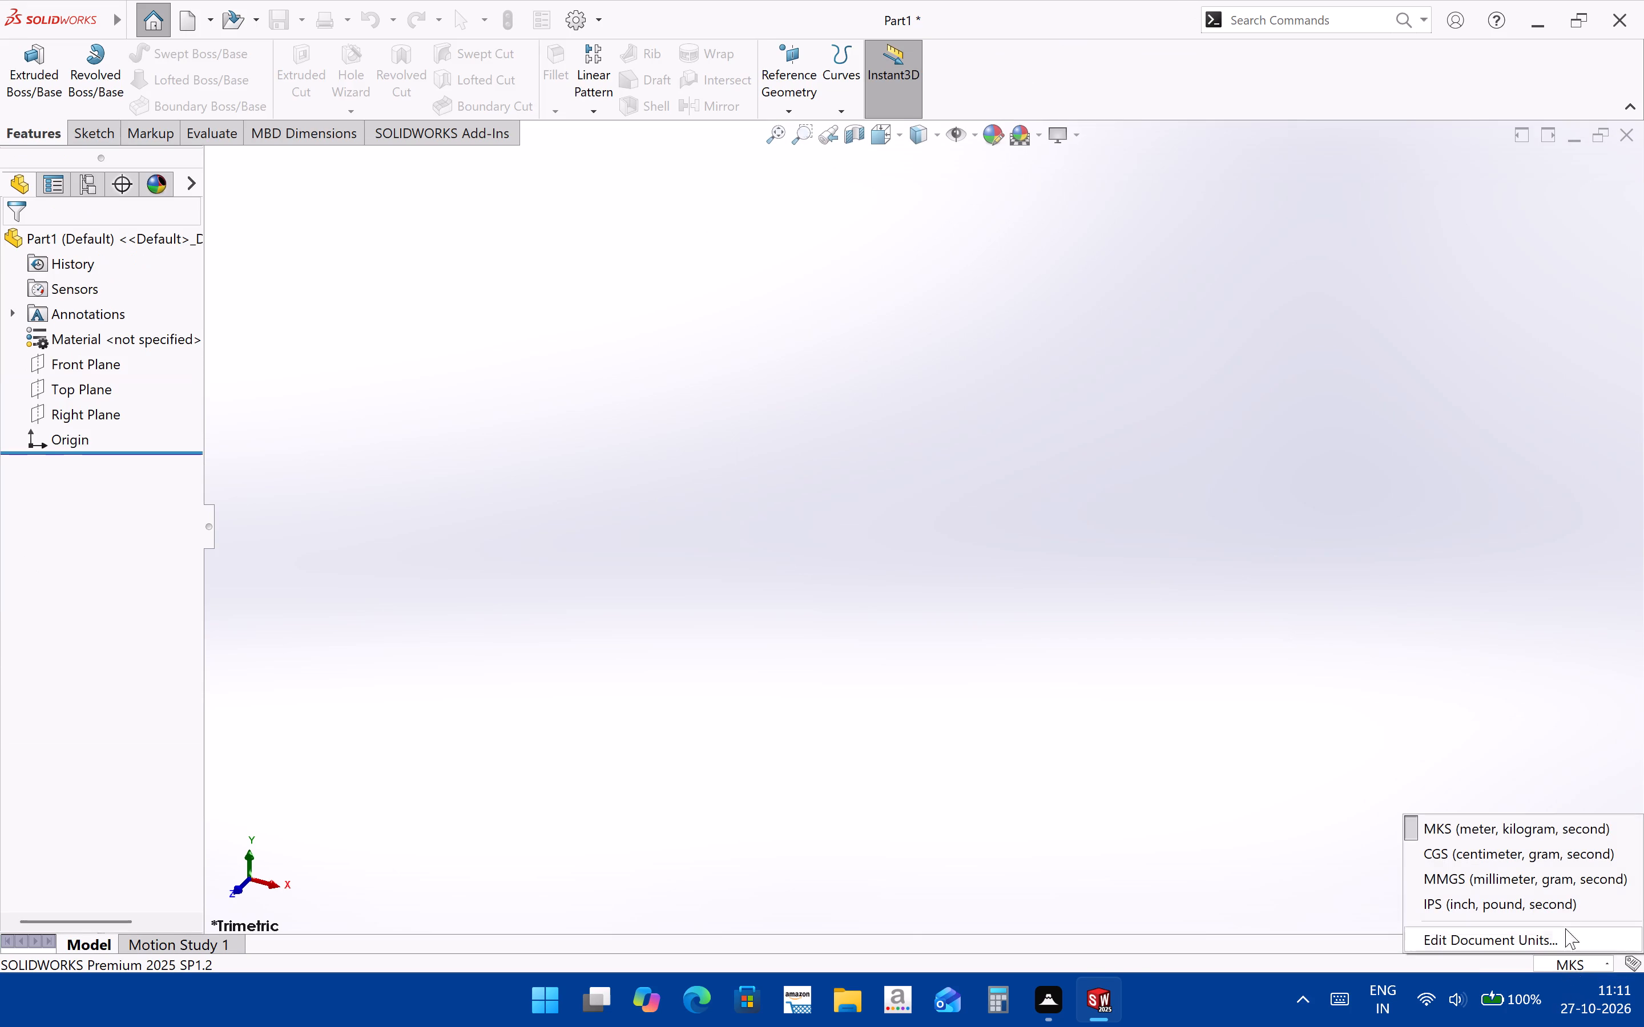
click(1559, 869)
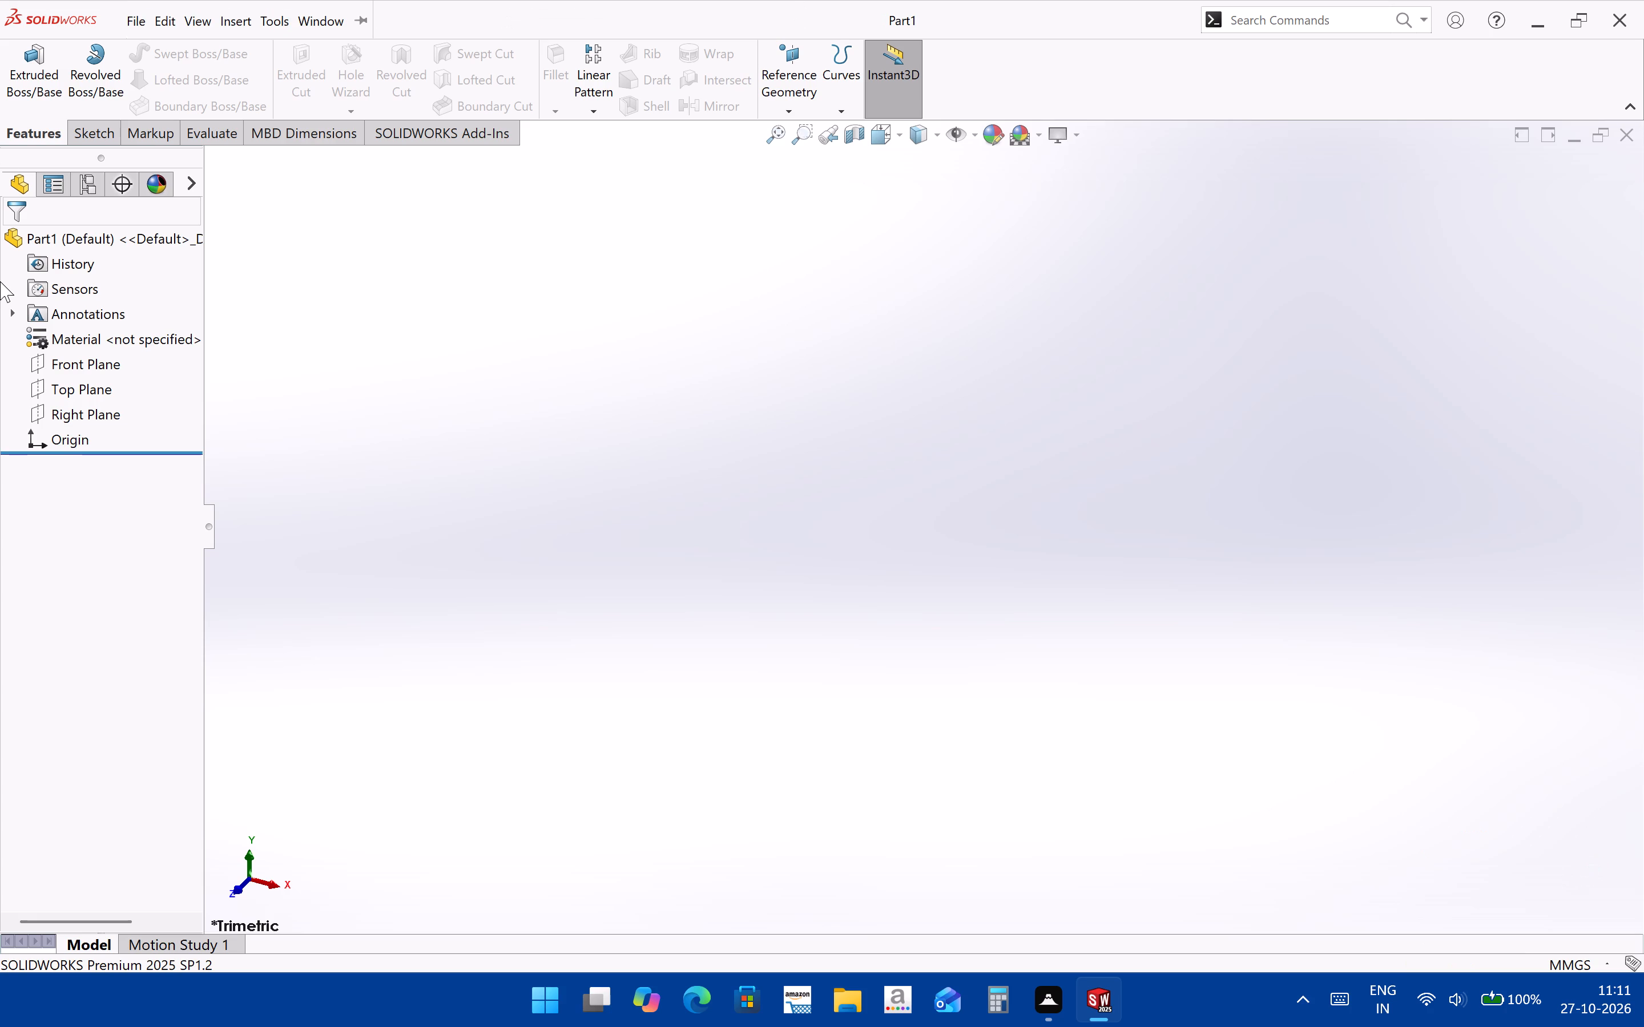
right_click(1643, 1026)
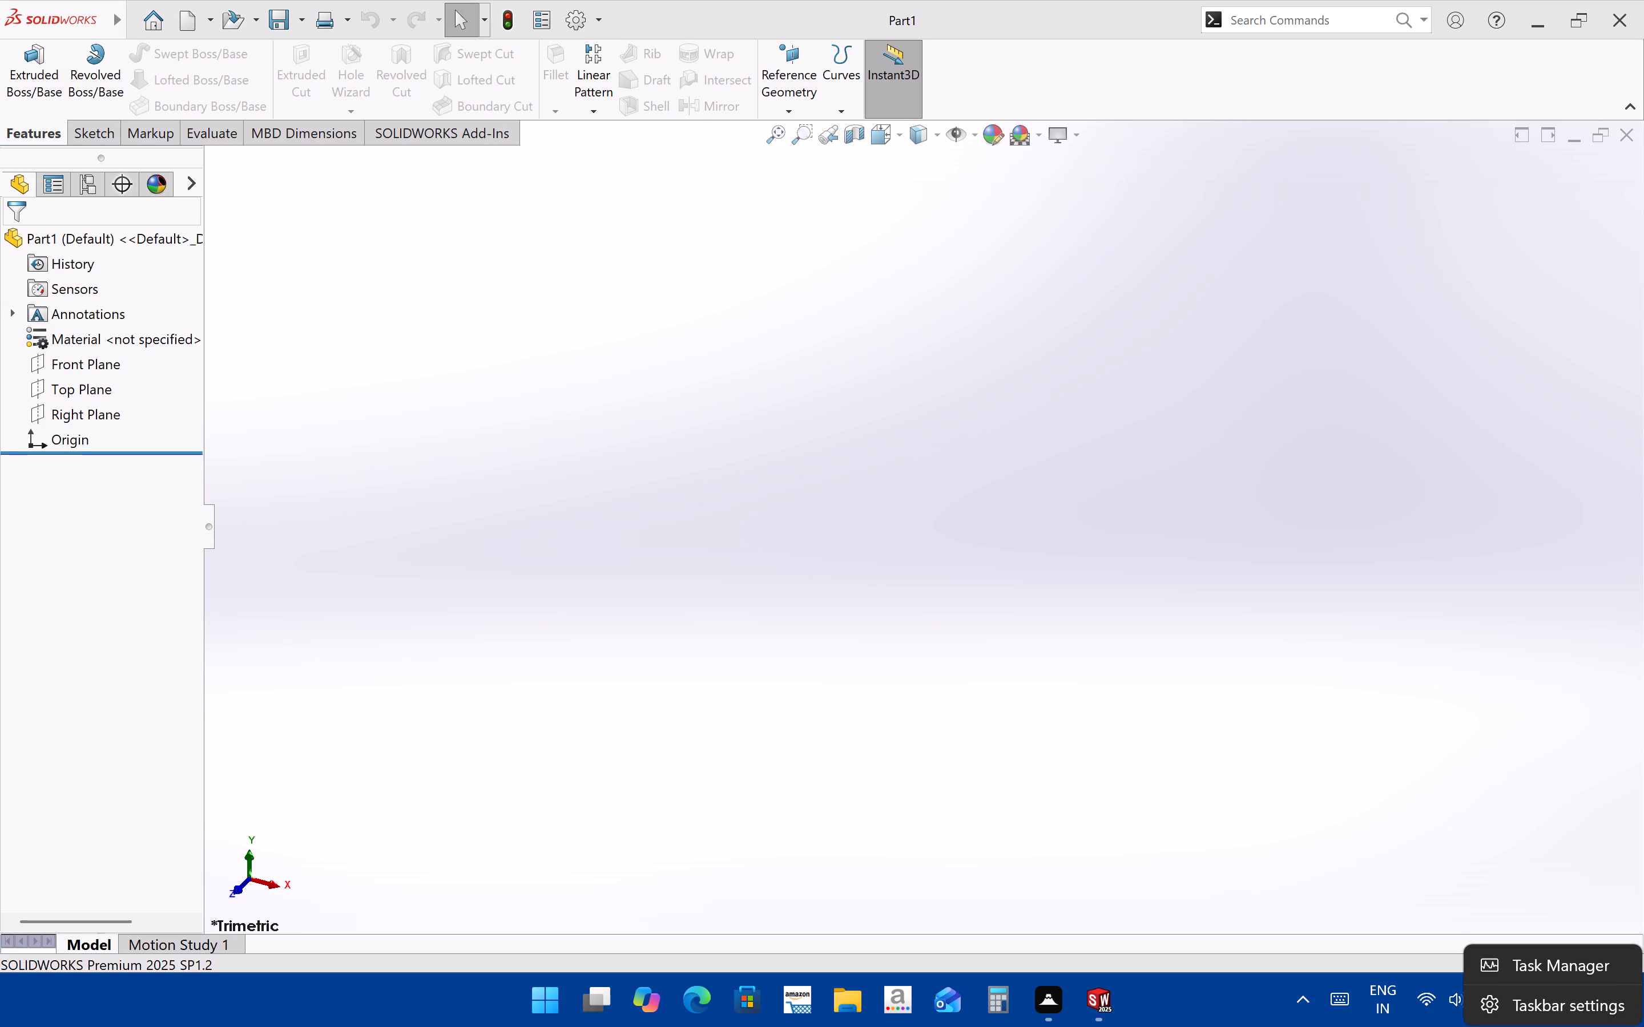
click(899, 606)
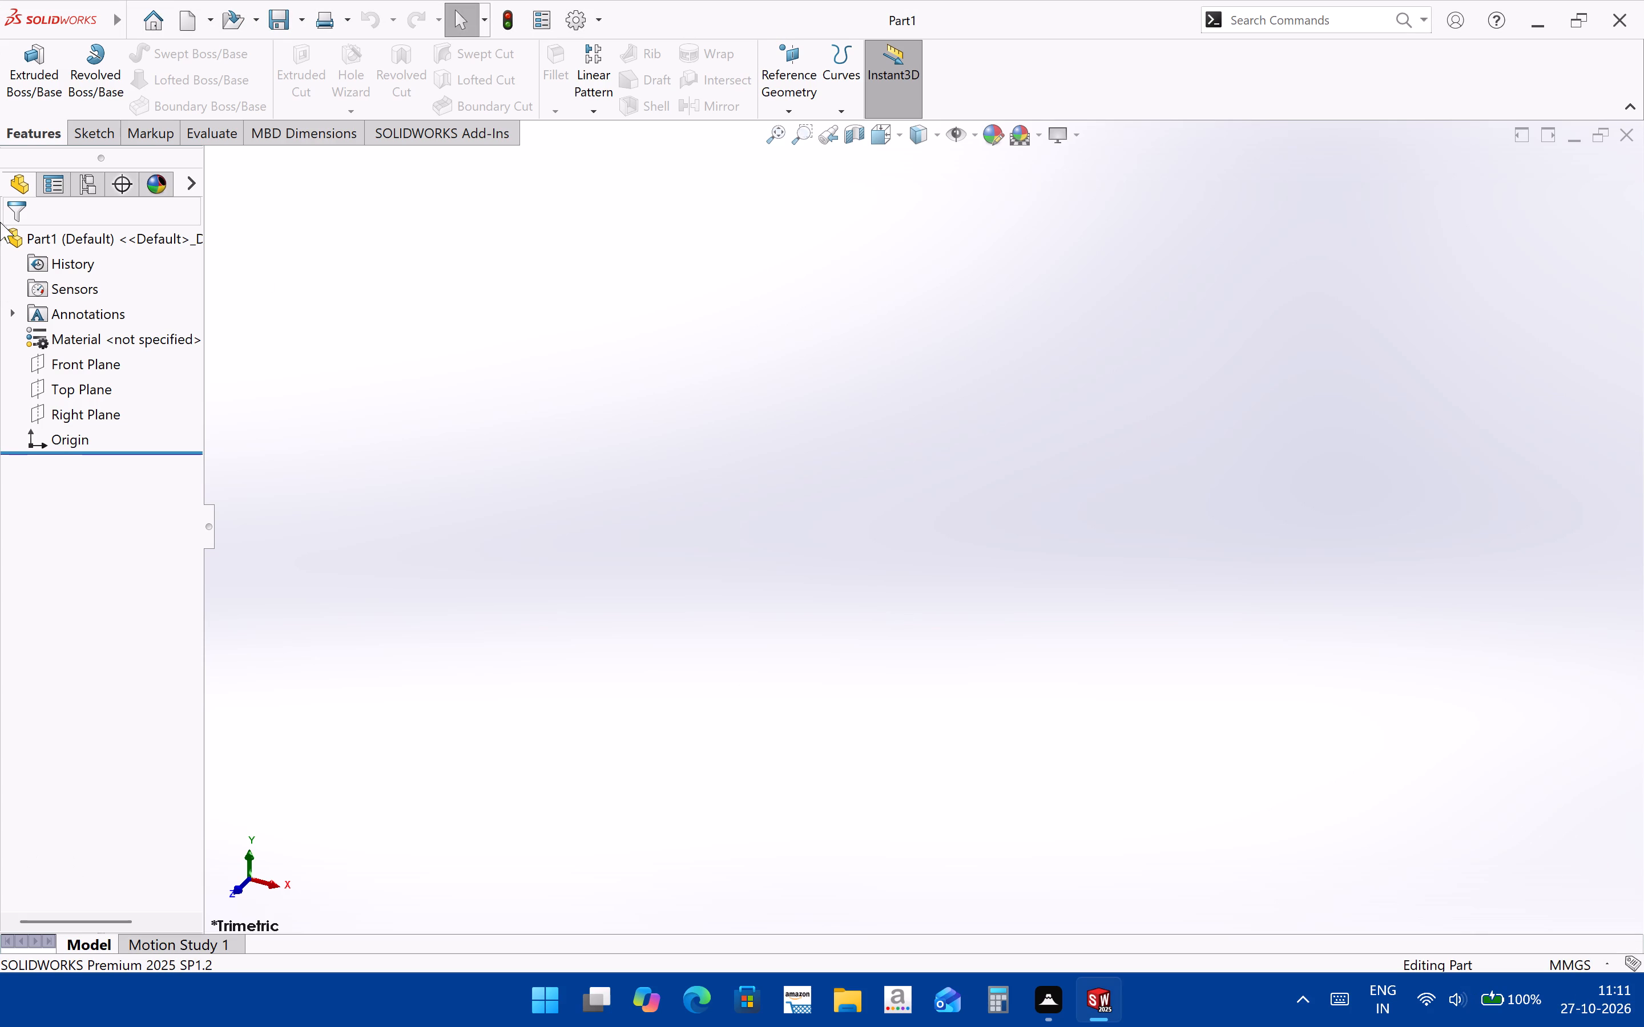
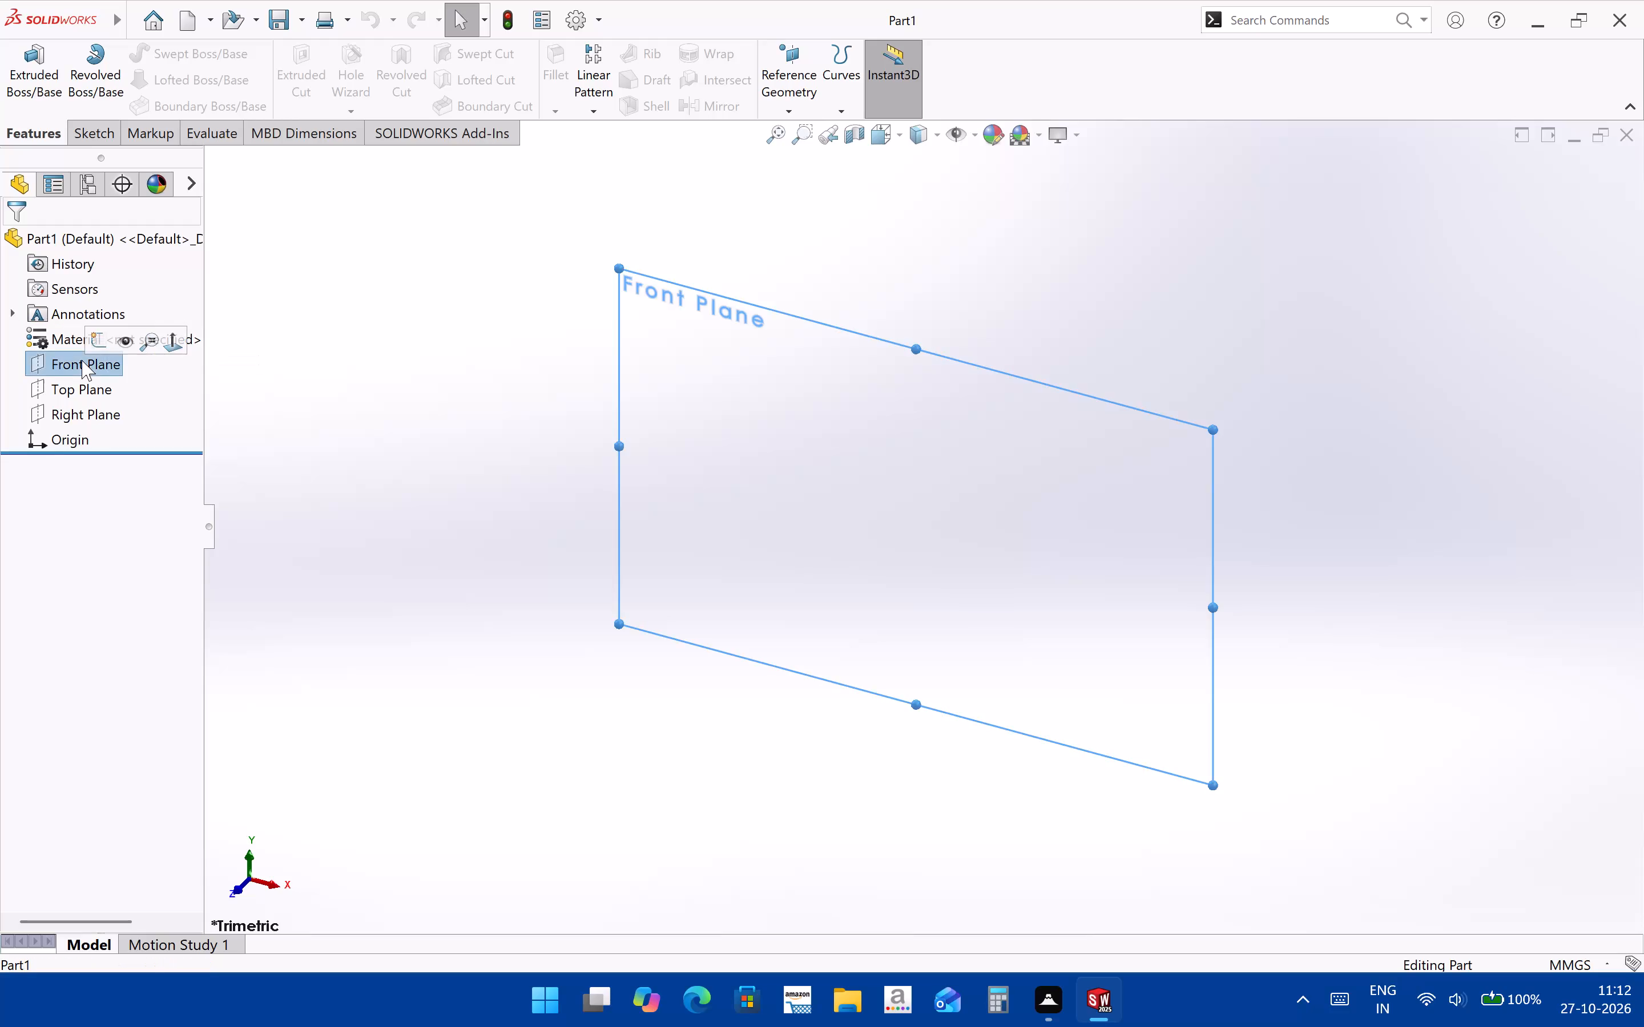
Sketch a circle centred on the origin on the Front Plane and dimension its diameter to 142 mm.
click(100, 333)
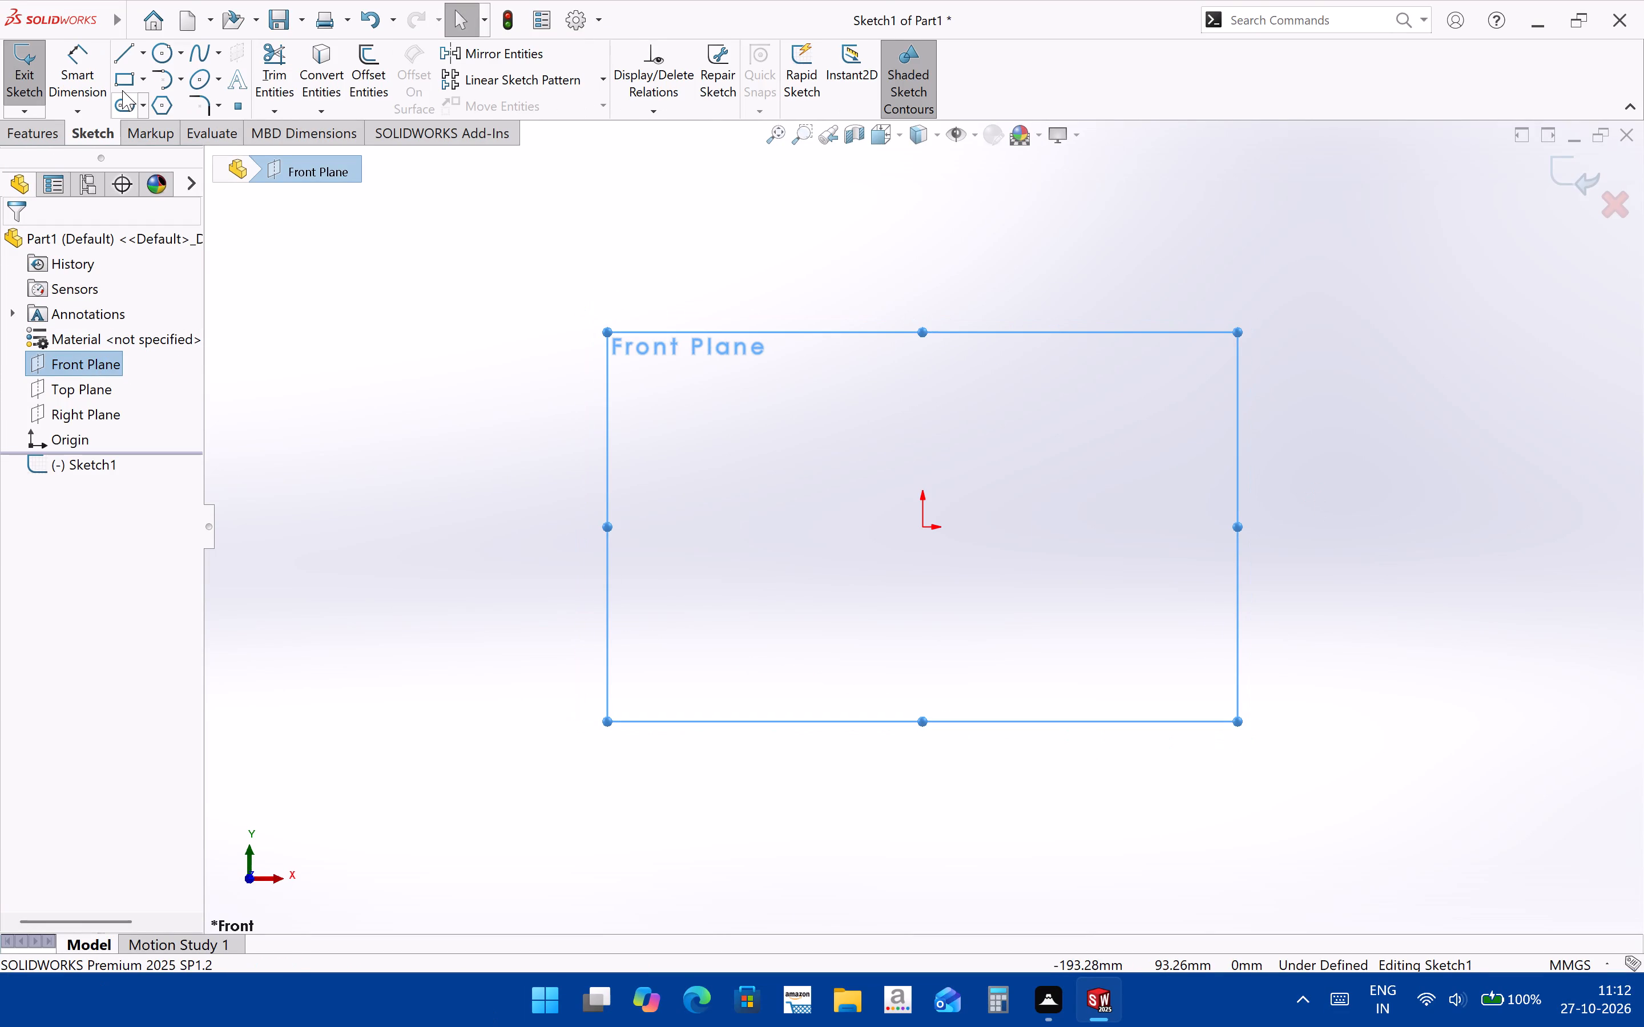
click(159, 56)
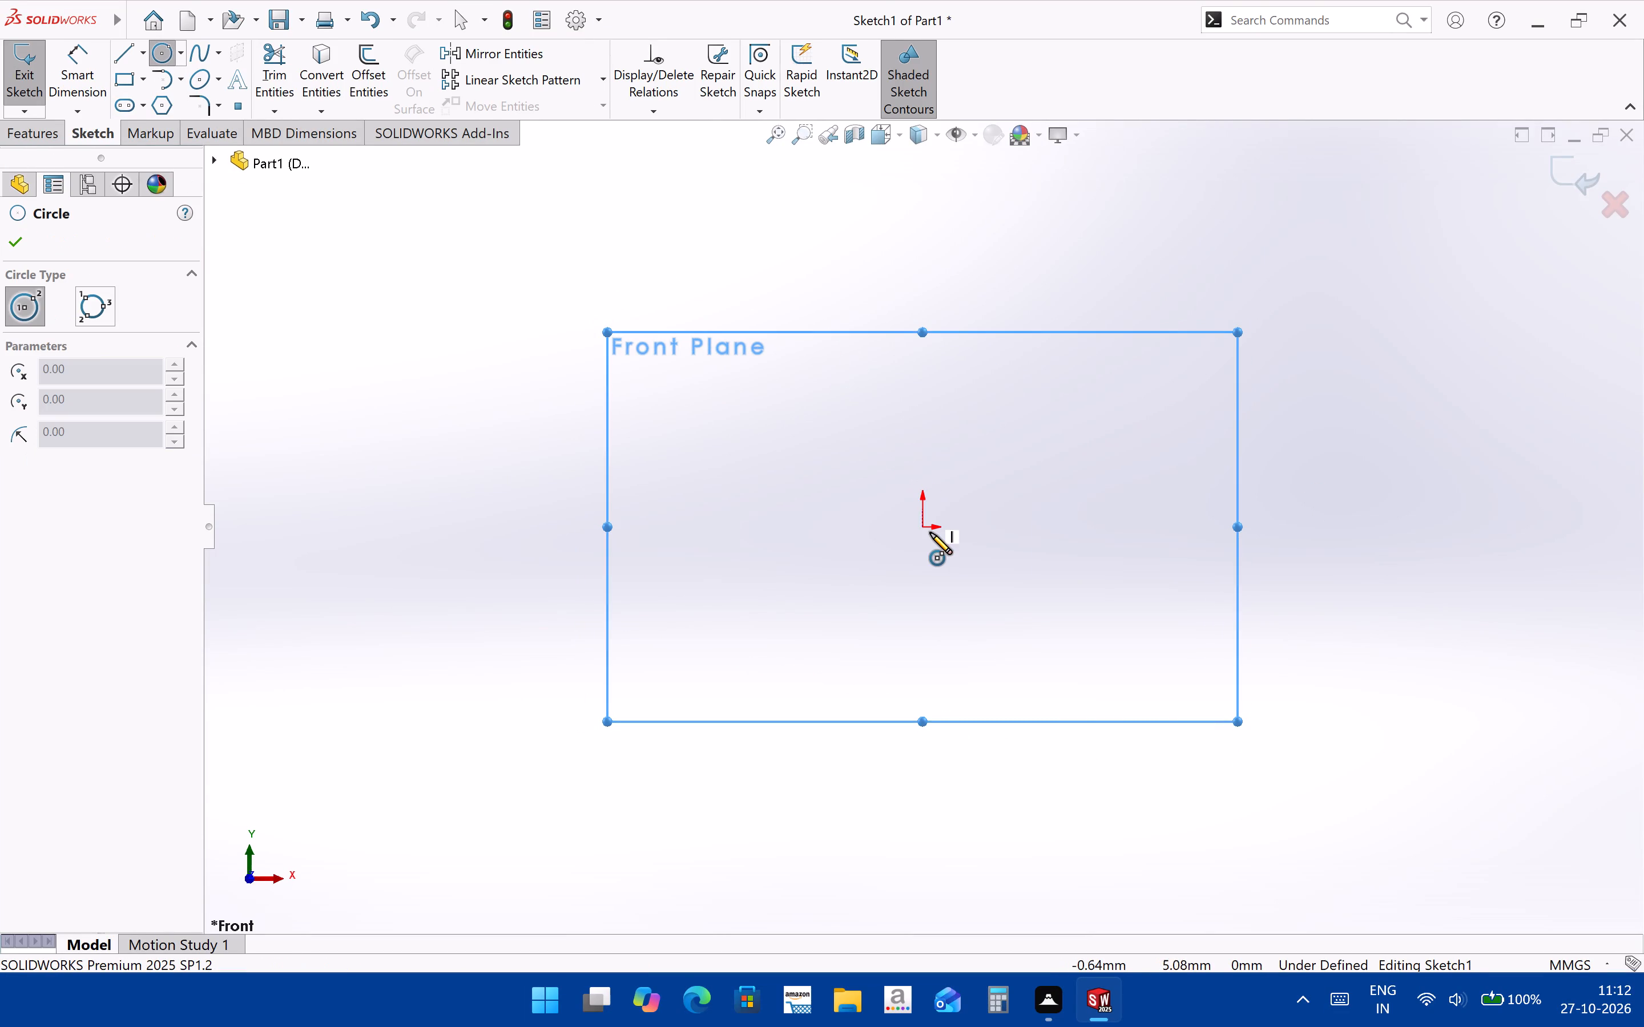
click(922, 529)
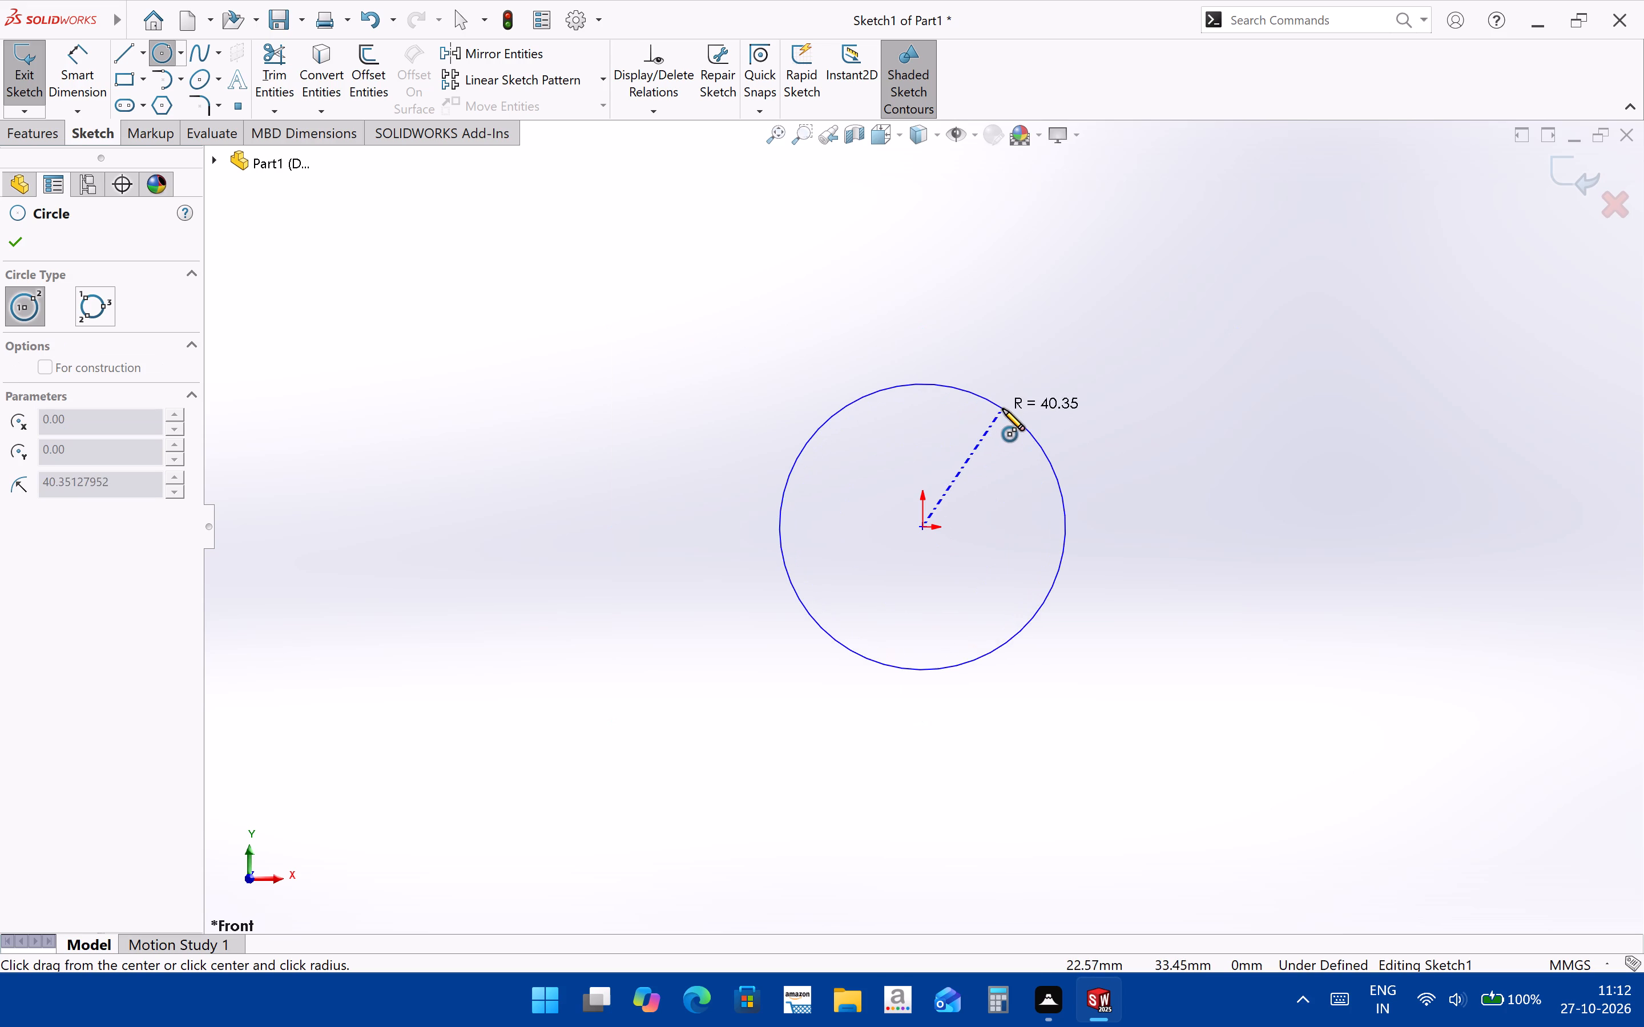
click(1003, 407)
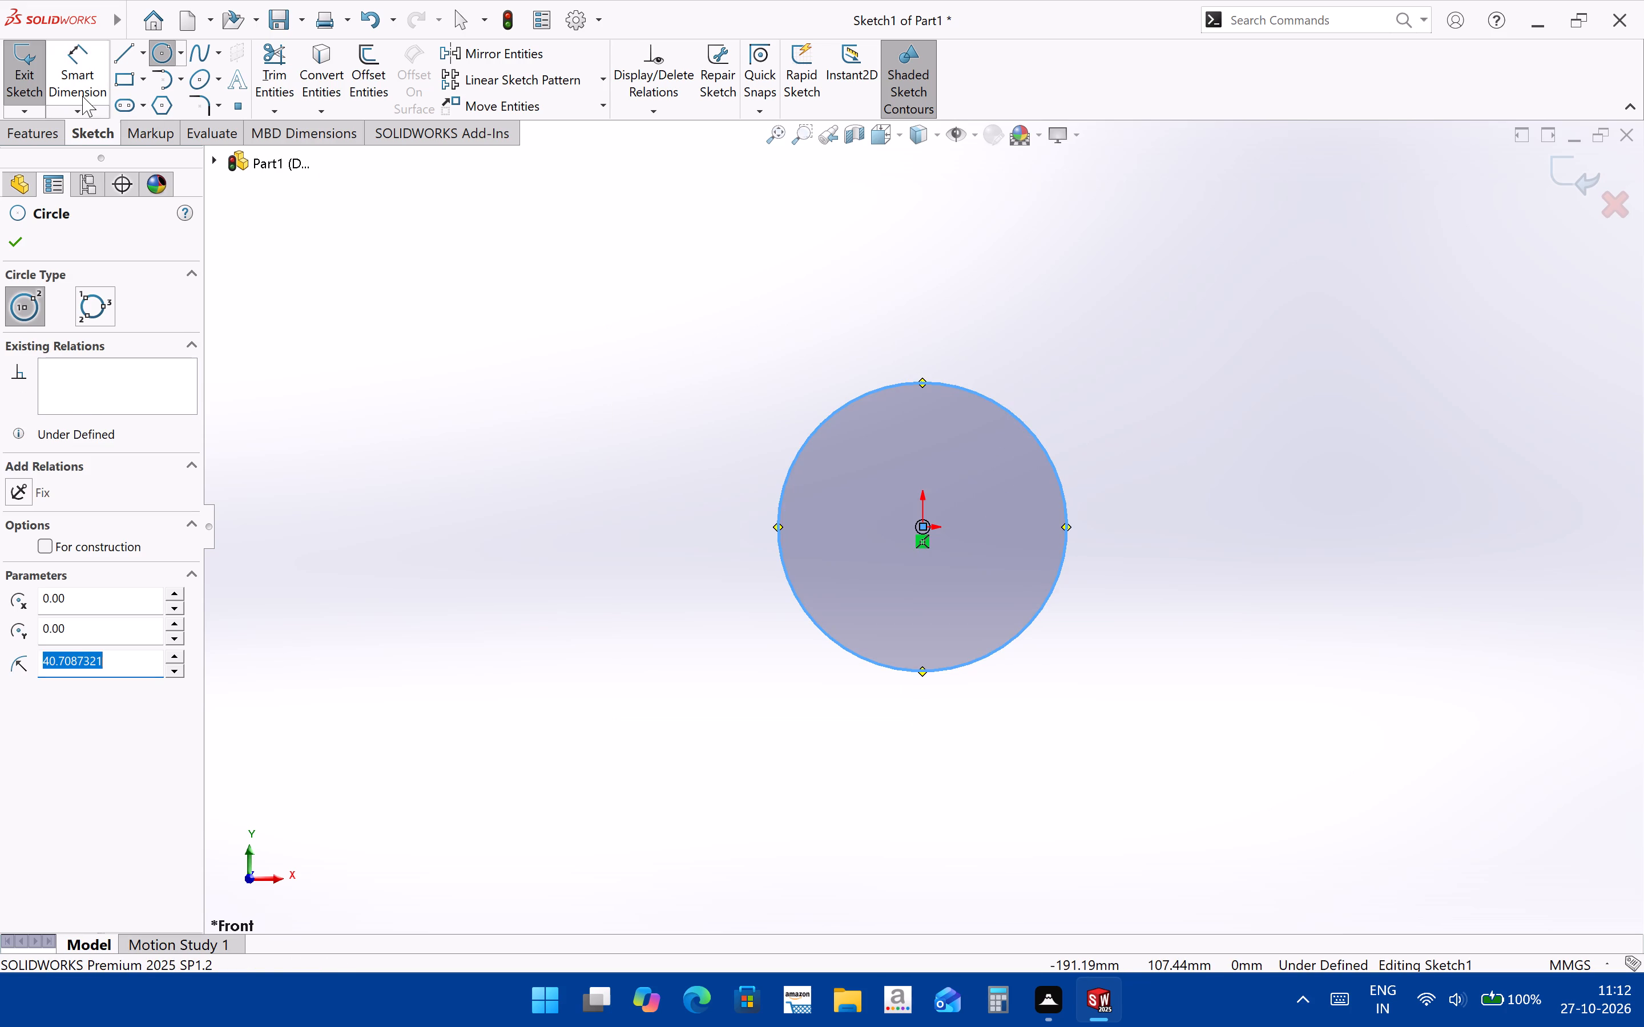
click(82, 96)
click(1028, 428)
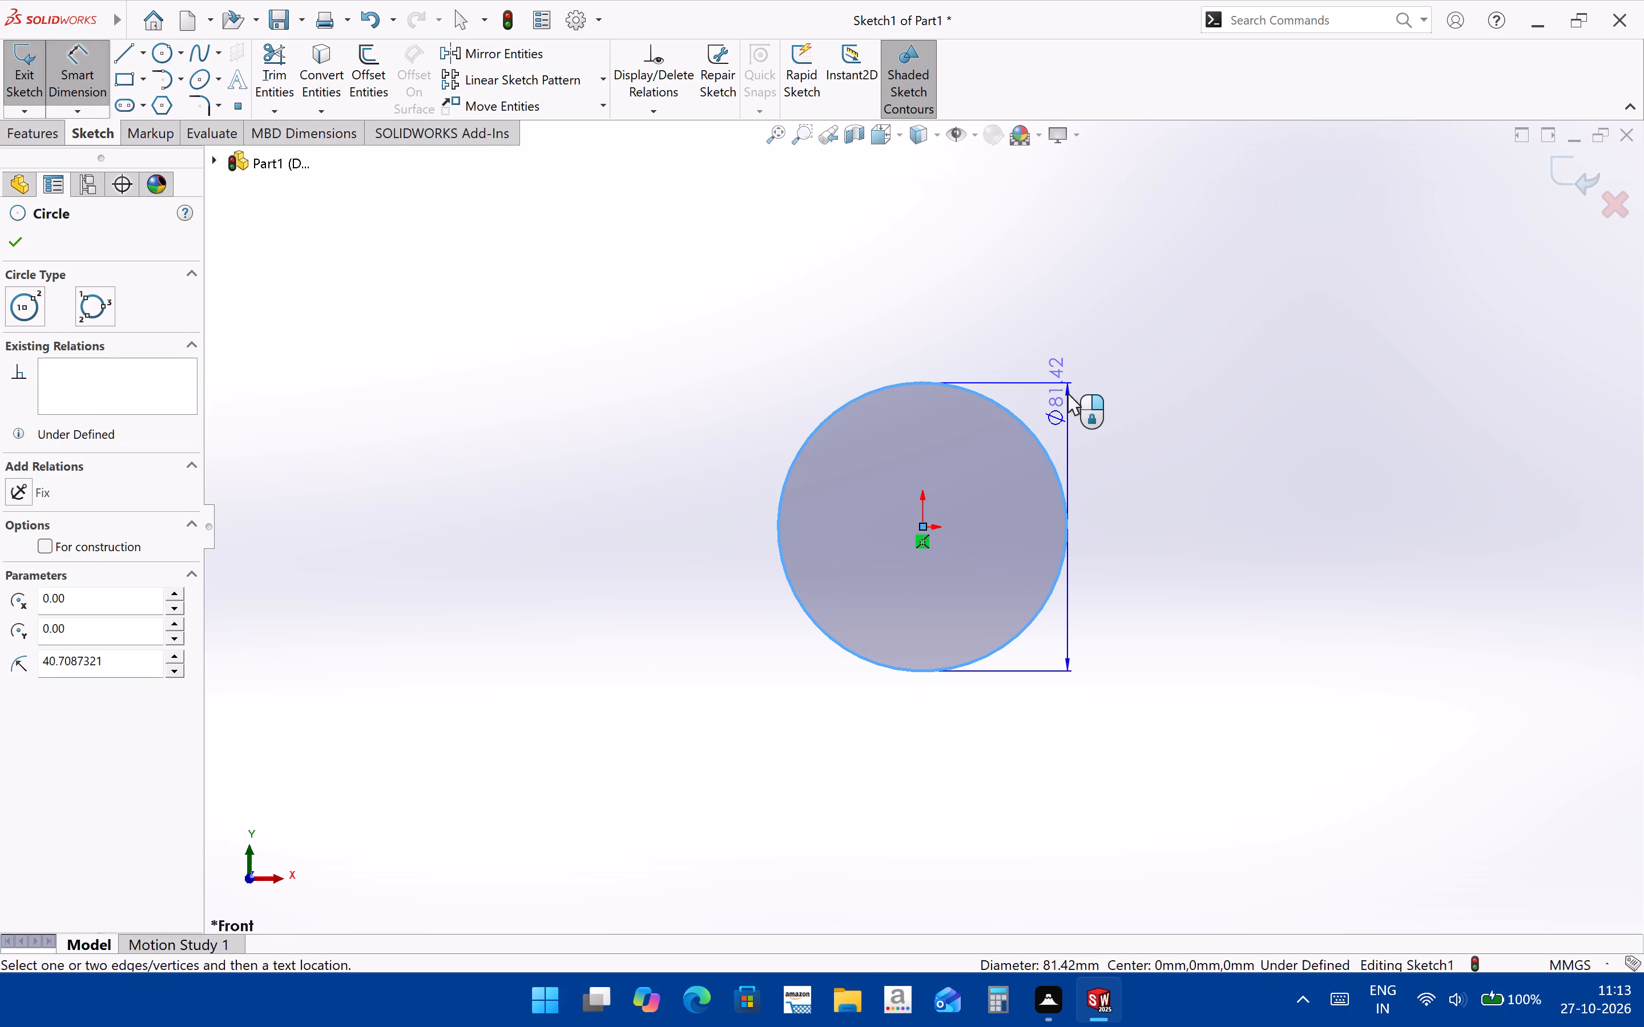
click(1067, 393)
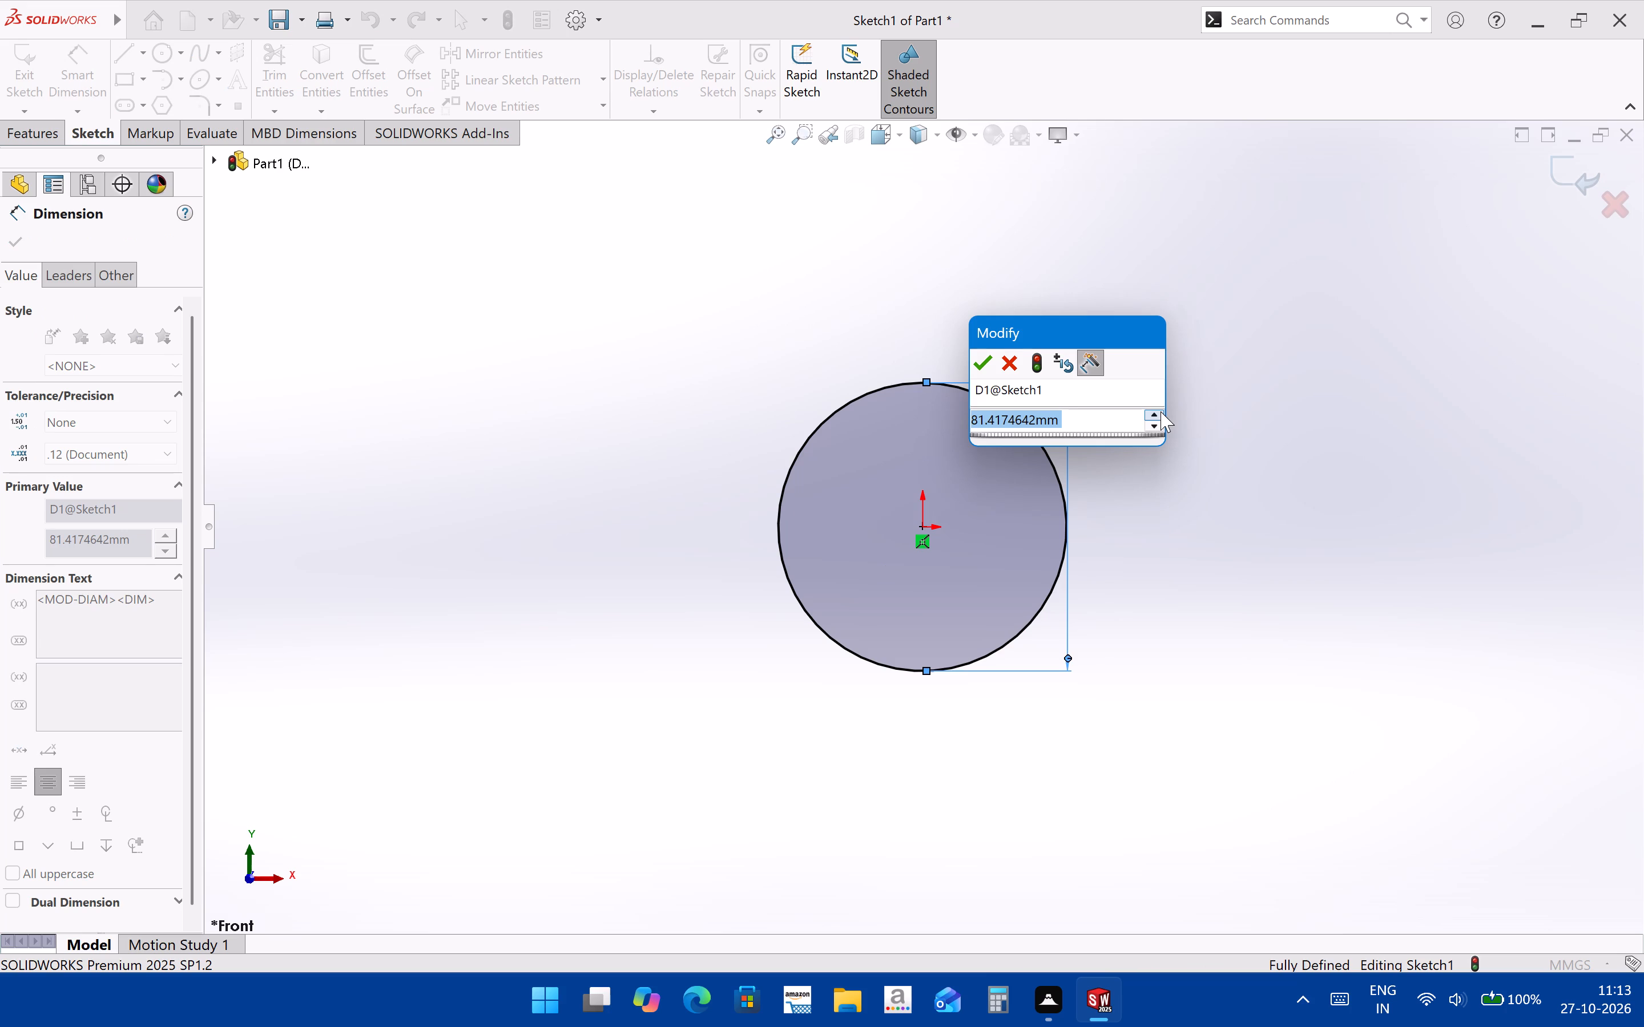
text(142)
key(Return)
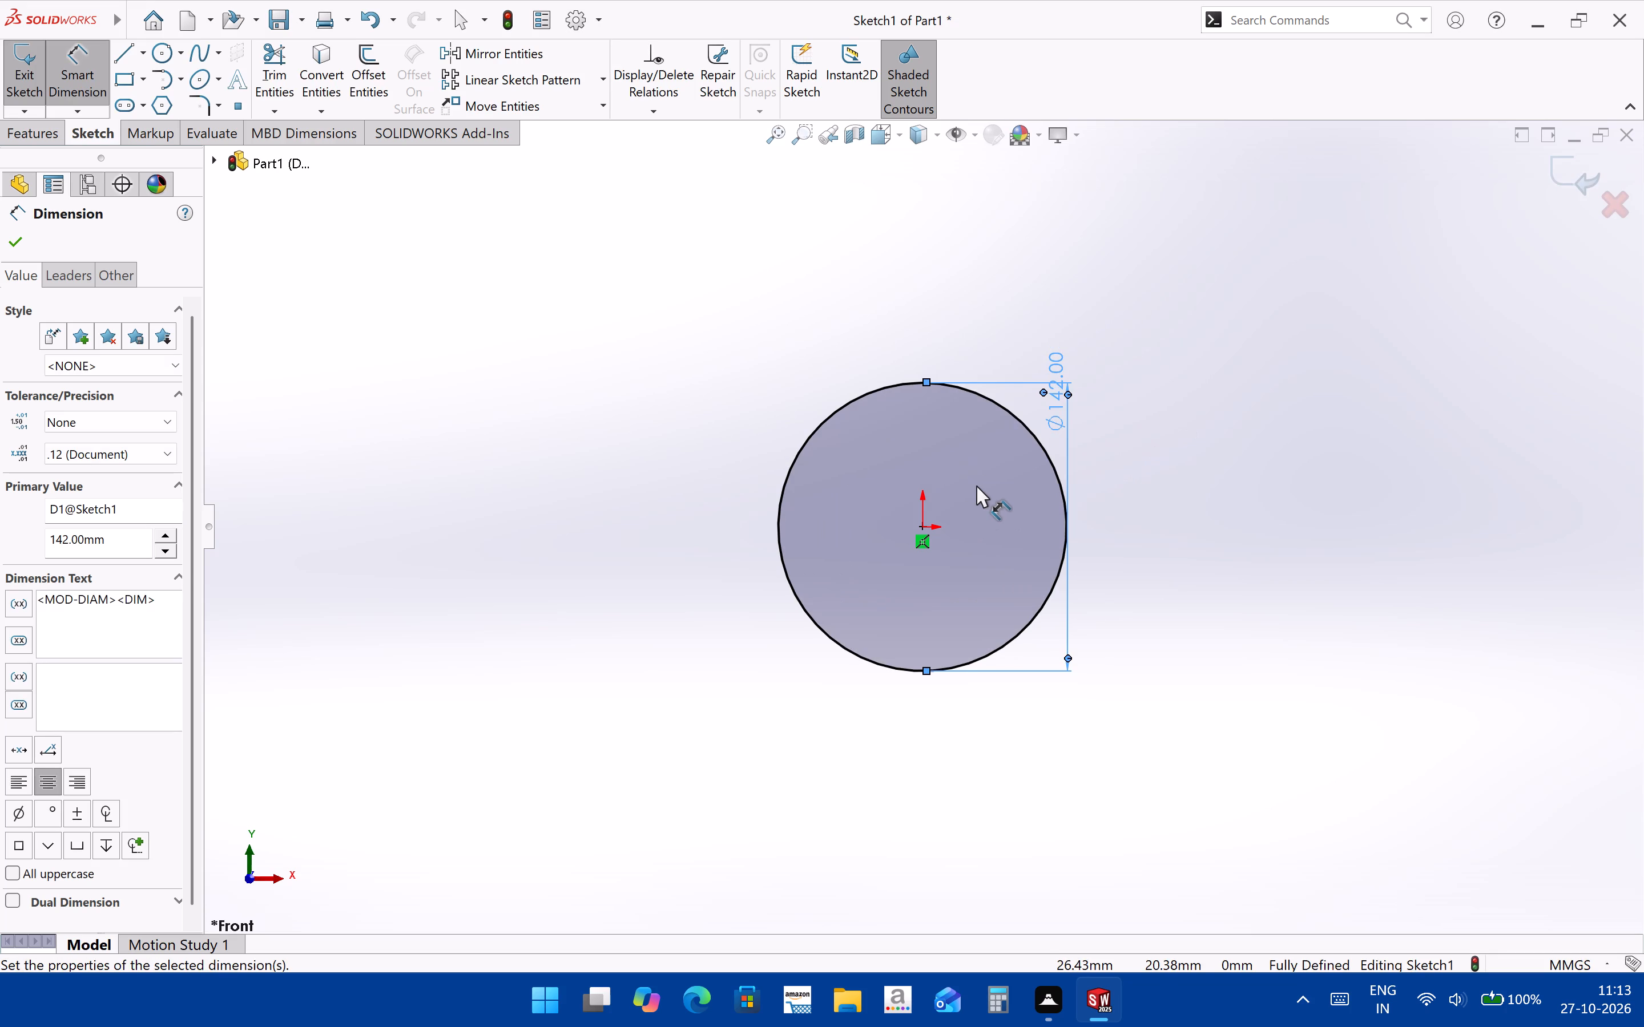
scroll(976, 486, down, 2)
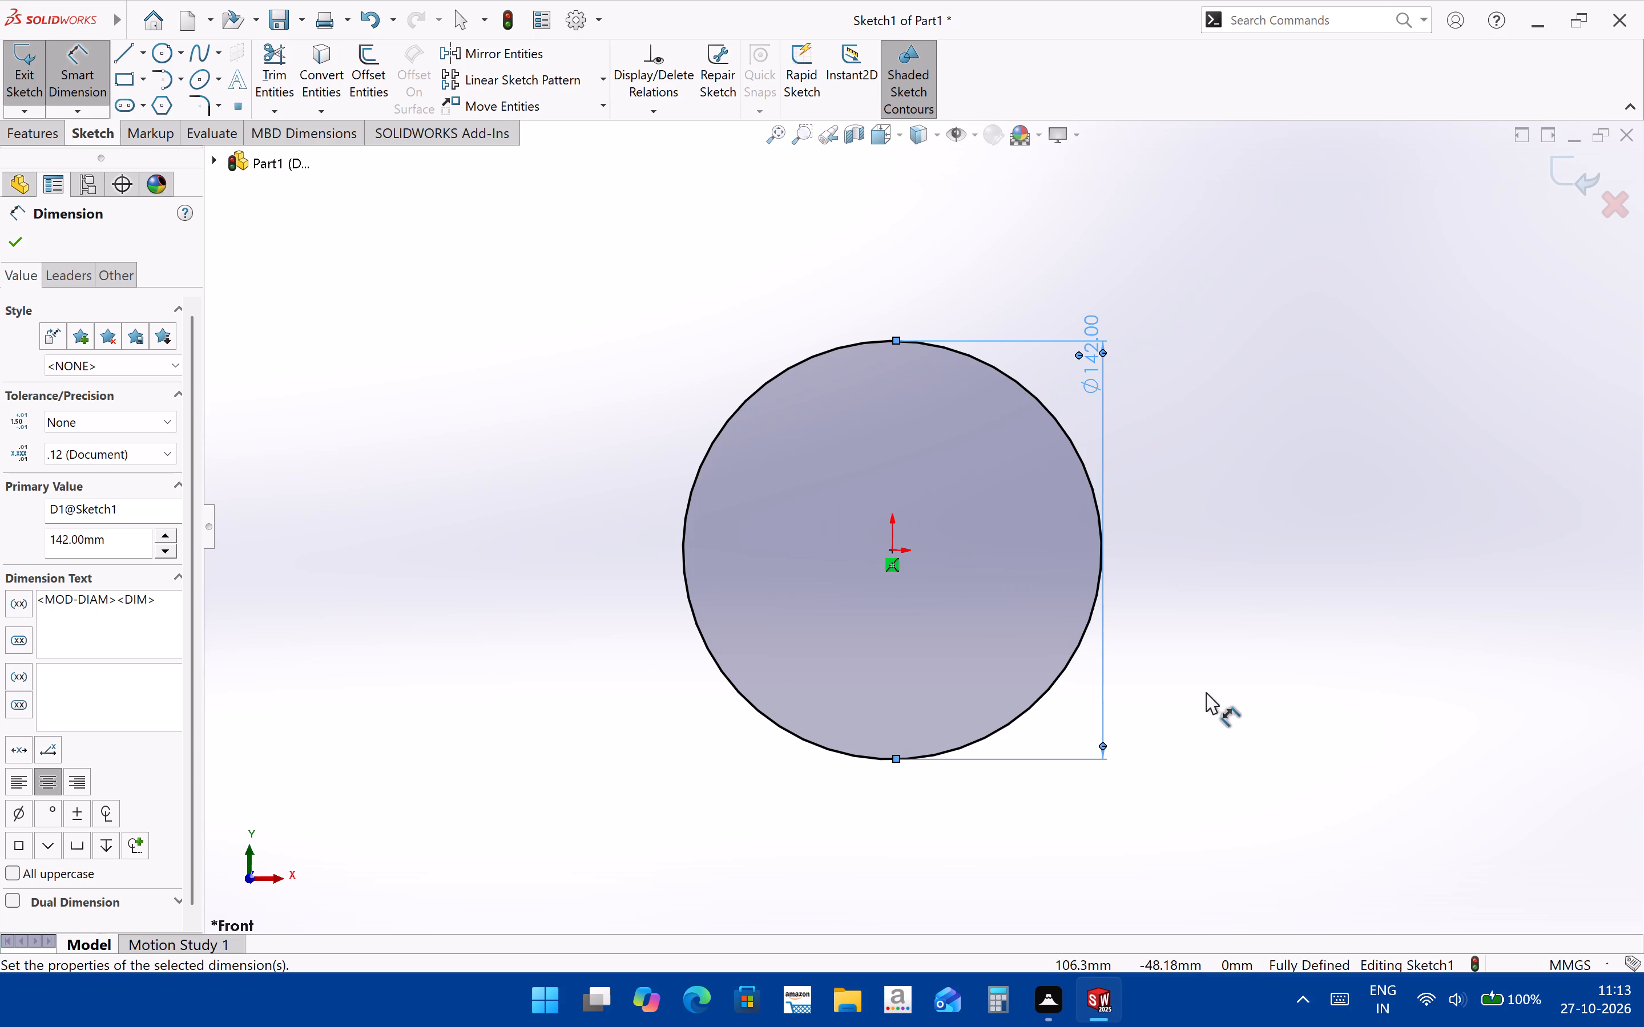
click(1566, 185)
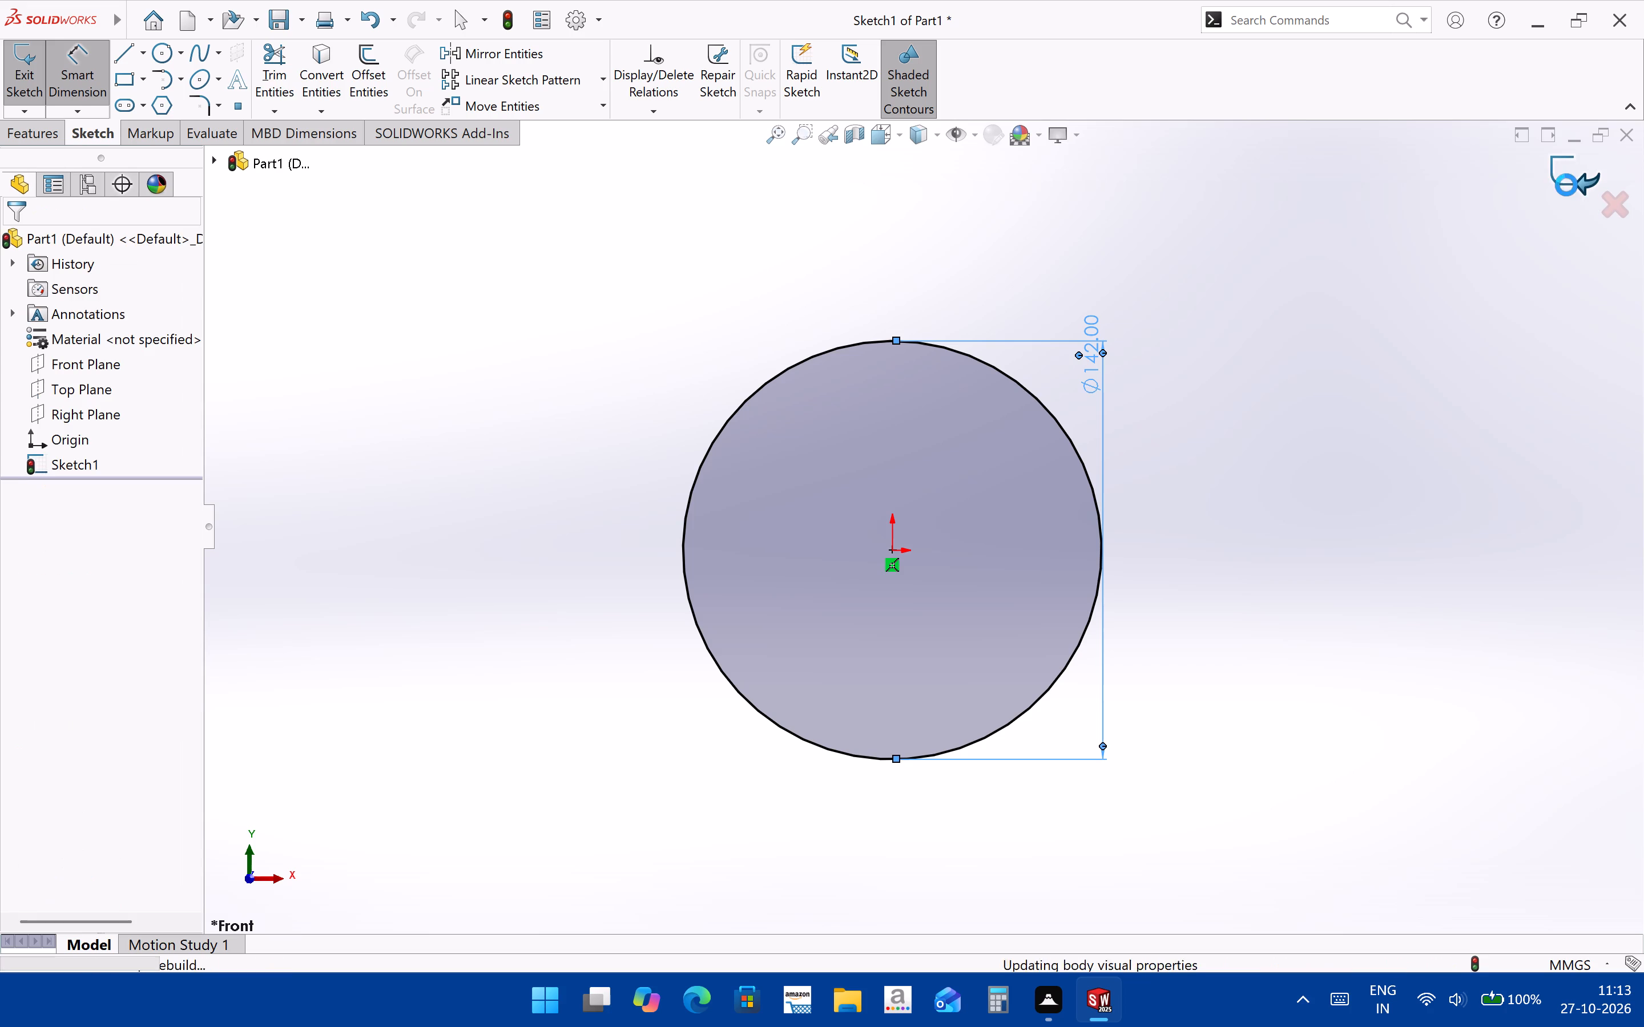
Extrude the 142 mm circle with a blind depth of 18 mm to form the flange disc.
click(49, 85)
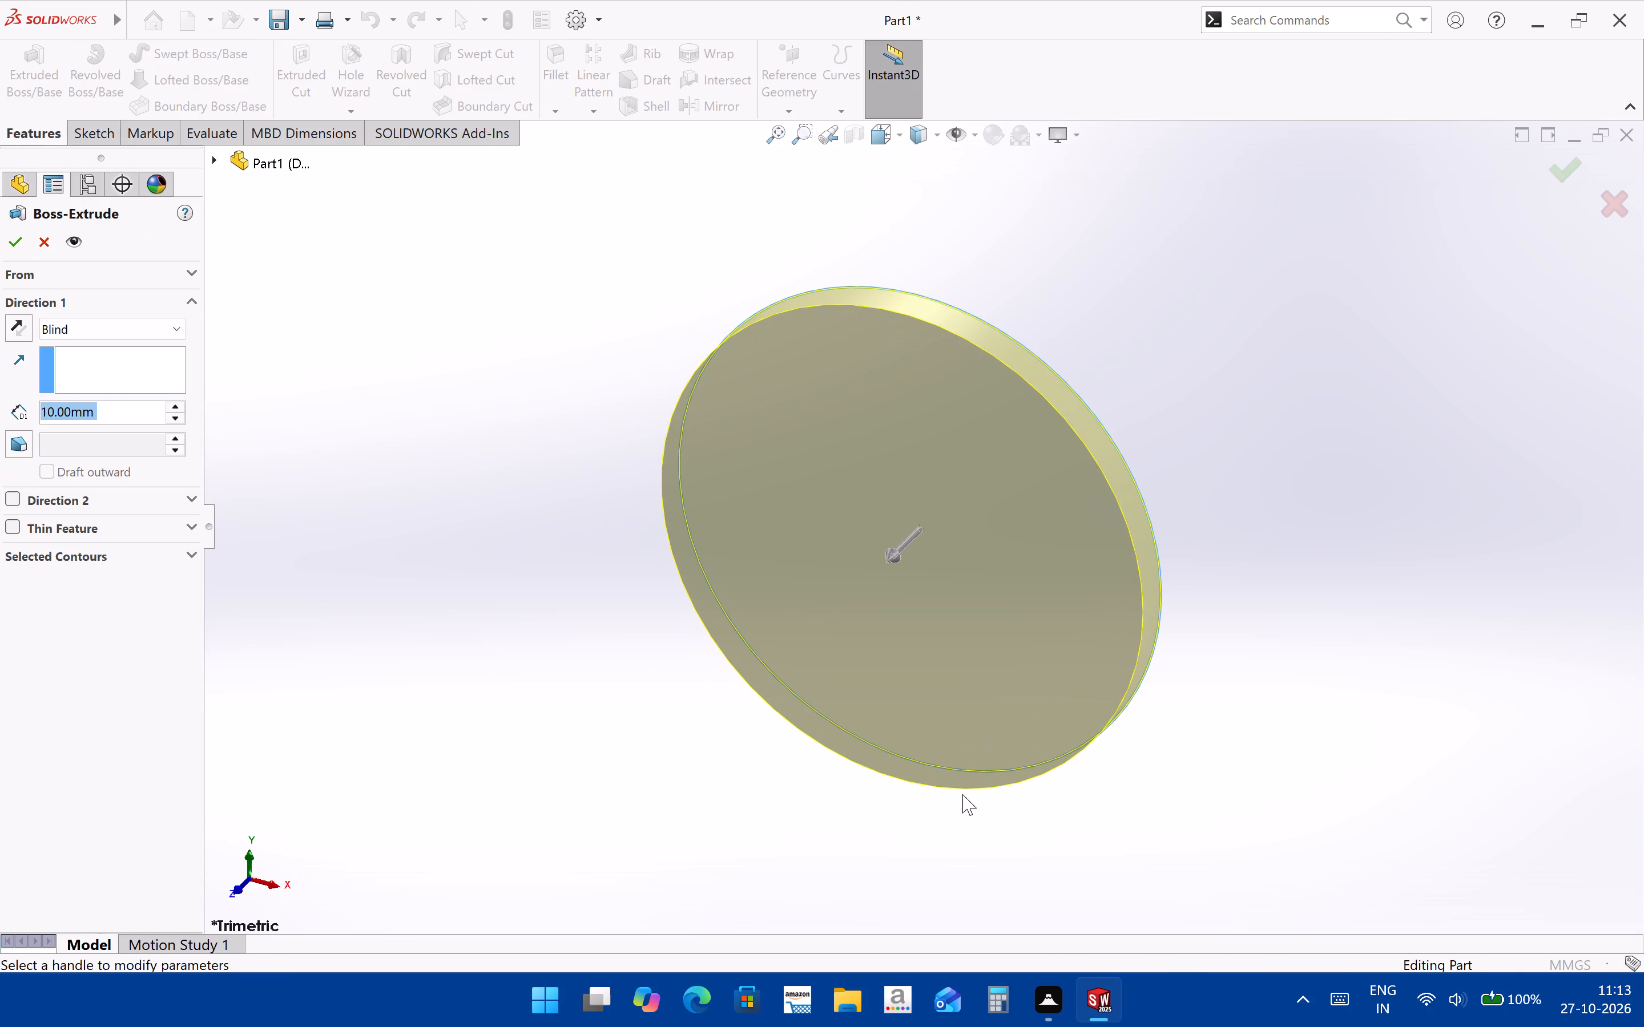
middle_drag(900, 802, 787, 662)
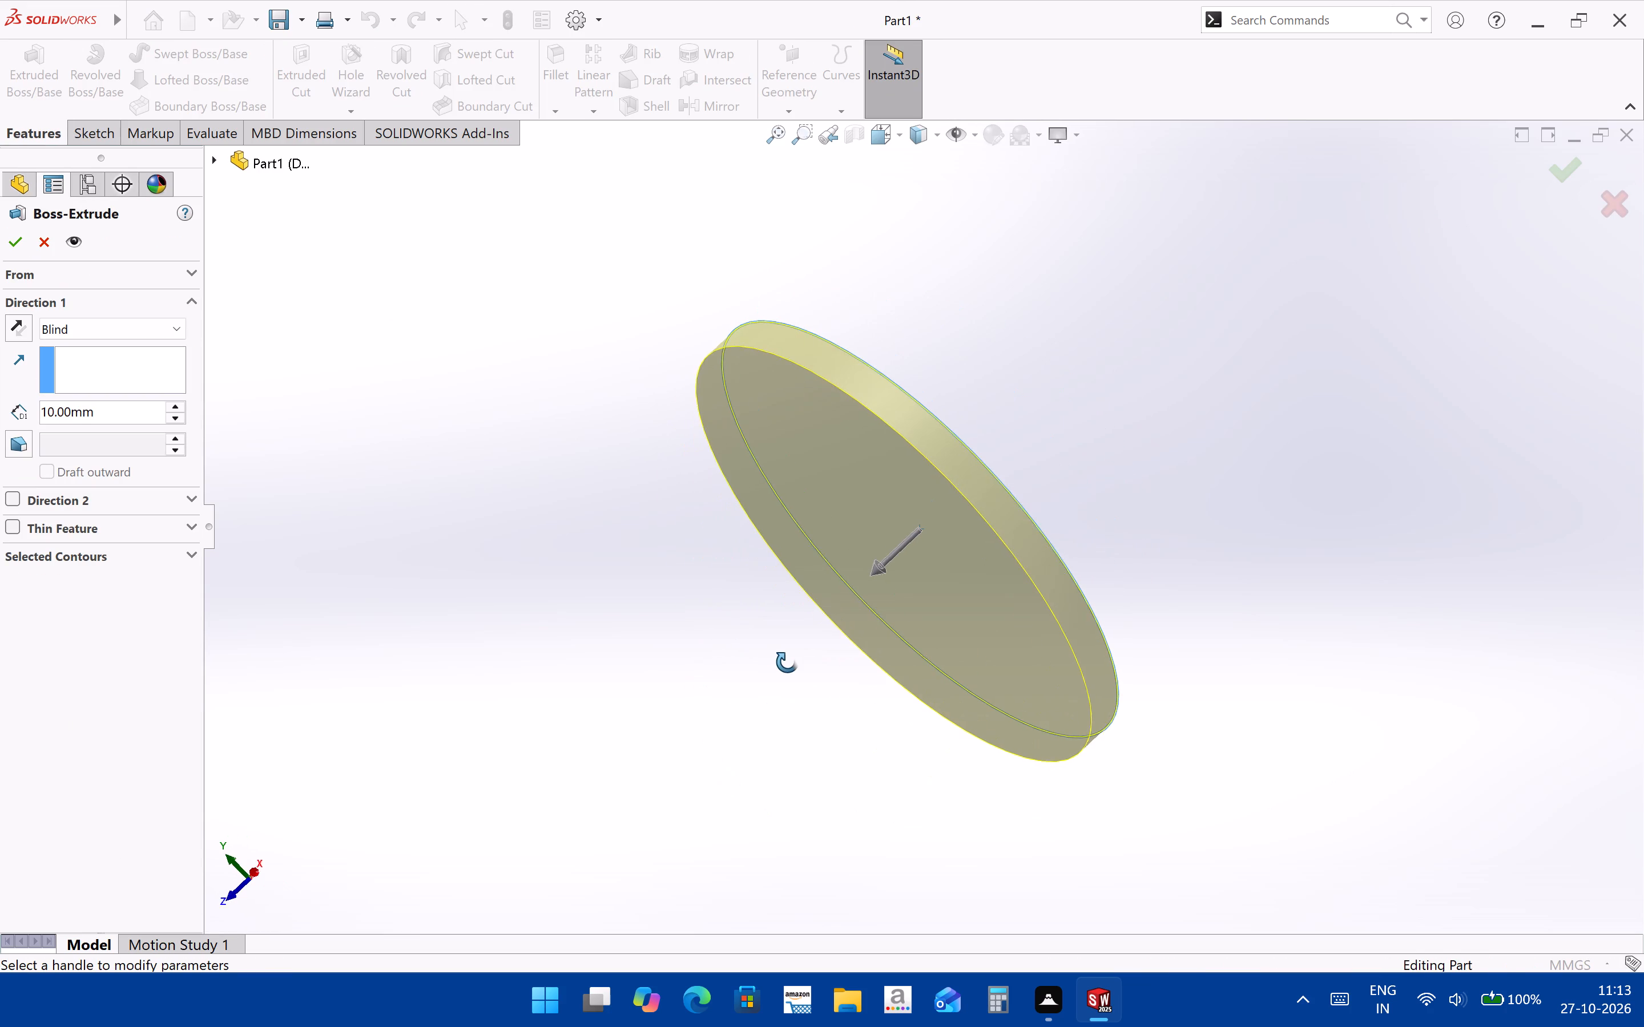
middle_drag(787, 662, 788, 664)
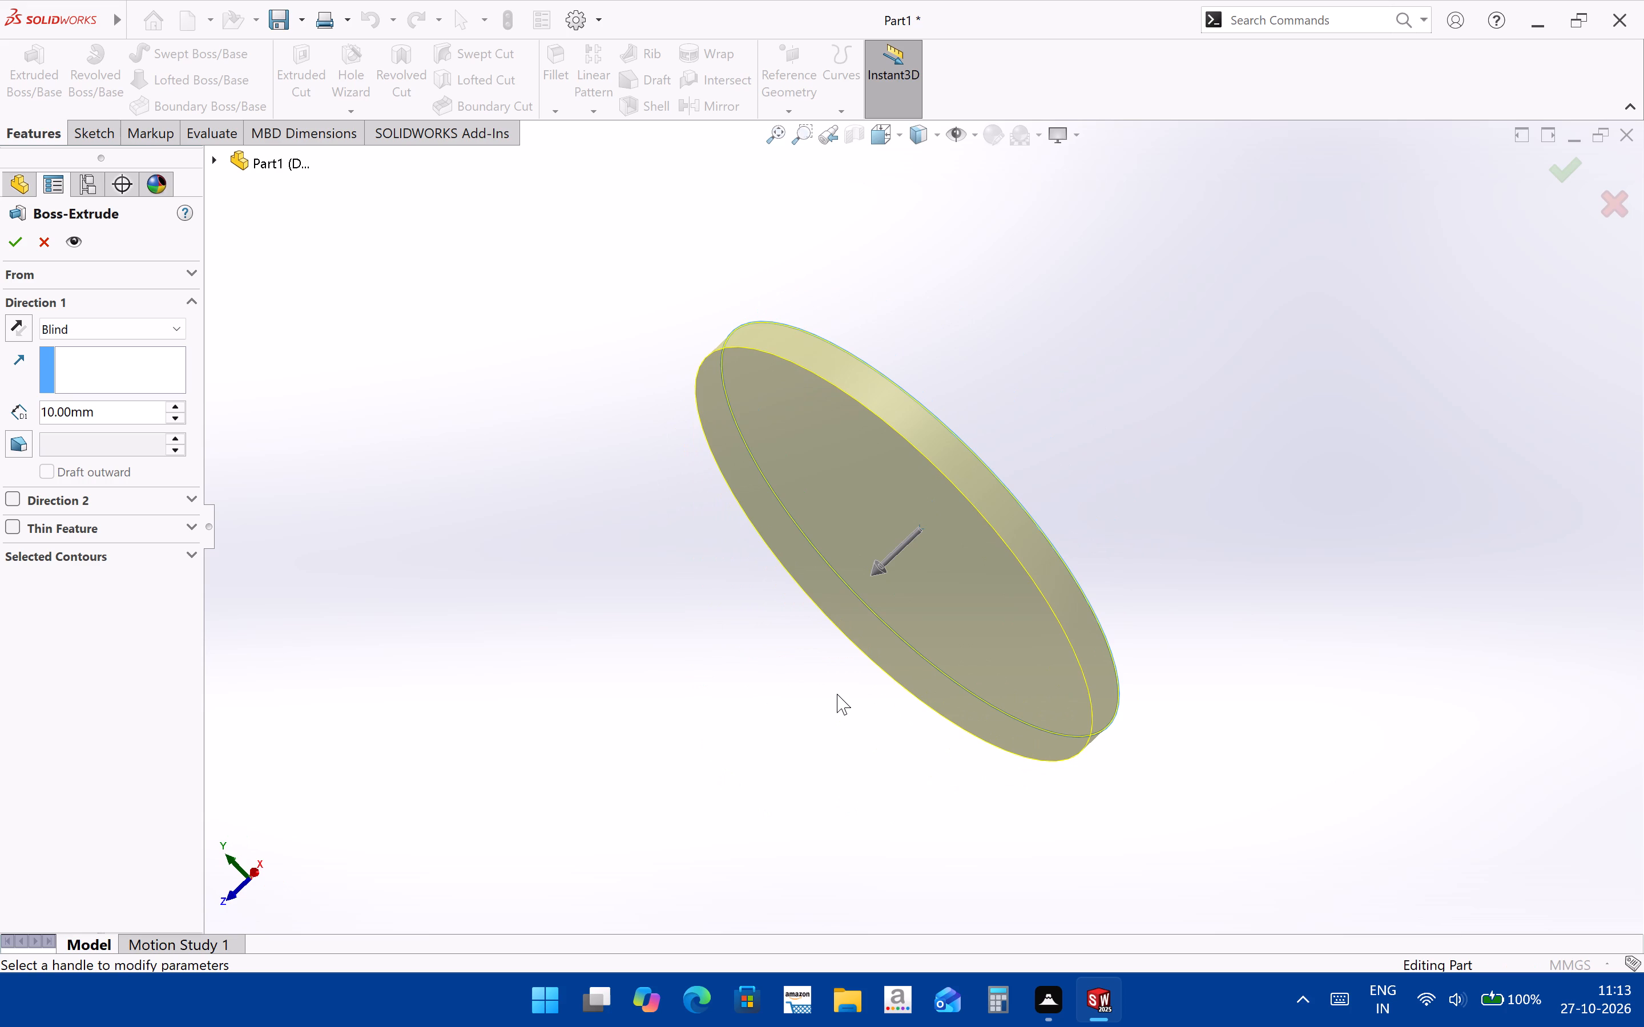
click(128, 424)
click(127, 405)
drag(128, 404, 0, 401)
key(1)
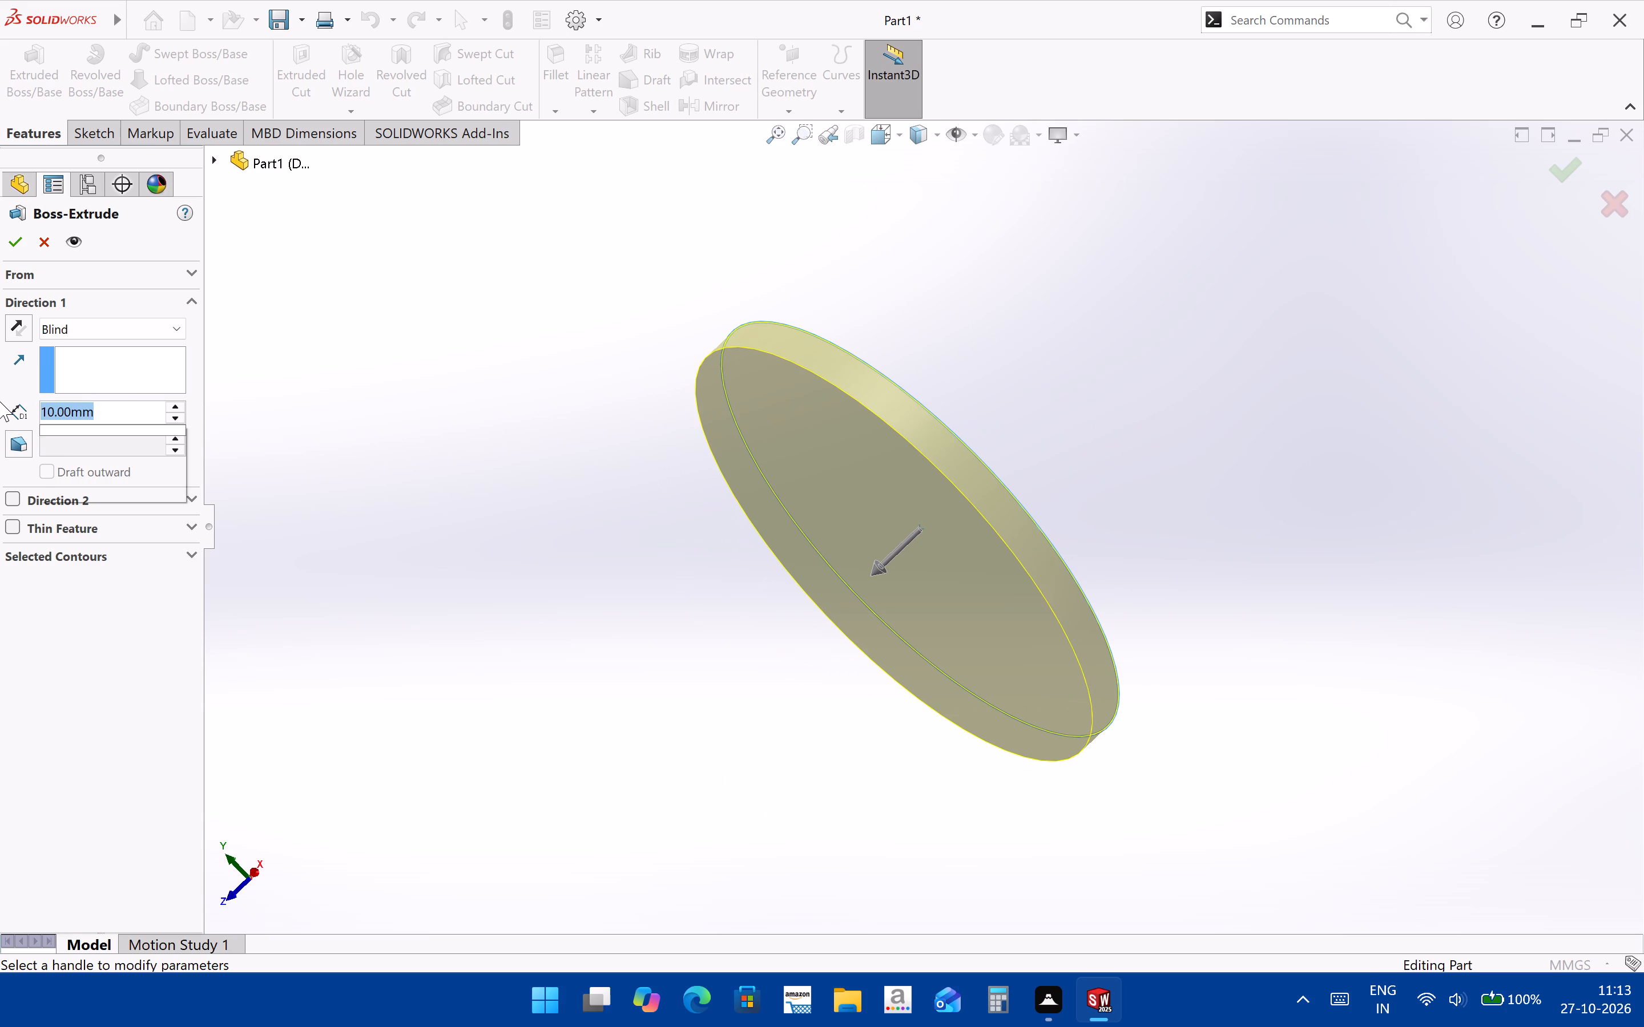
key(8)
key(Return)
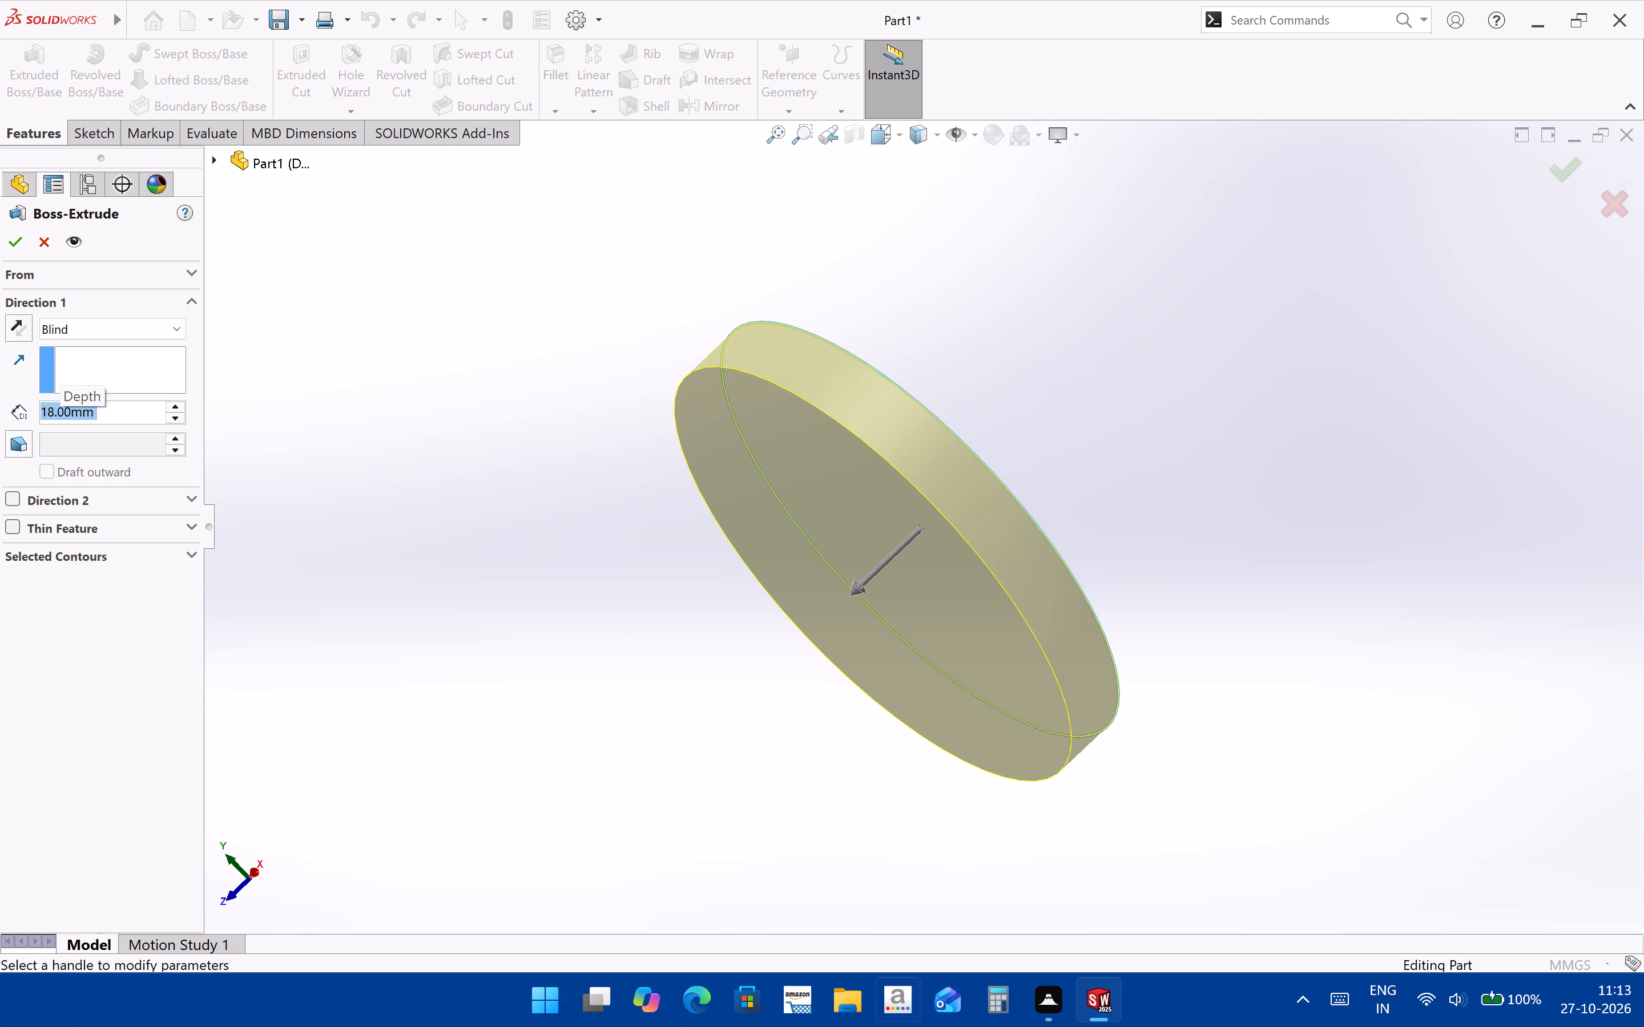
scroll(1113, 472, up, 2)
middle_drag(961, 564, 972, 568)
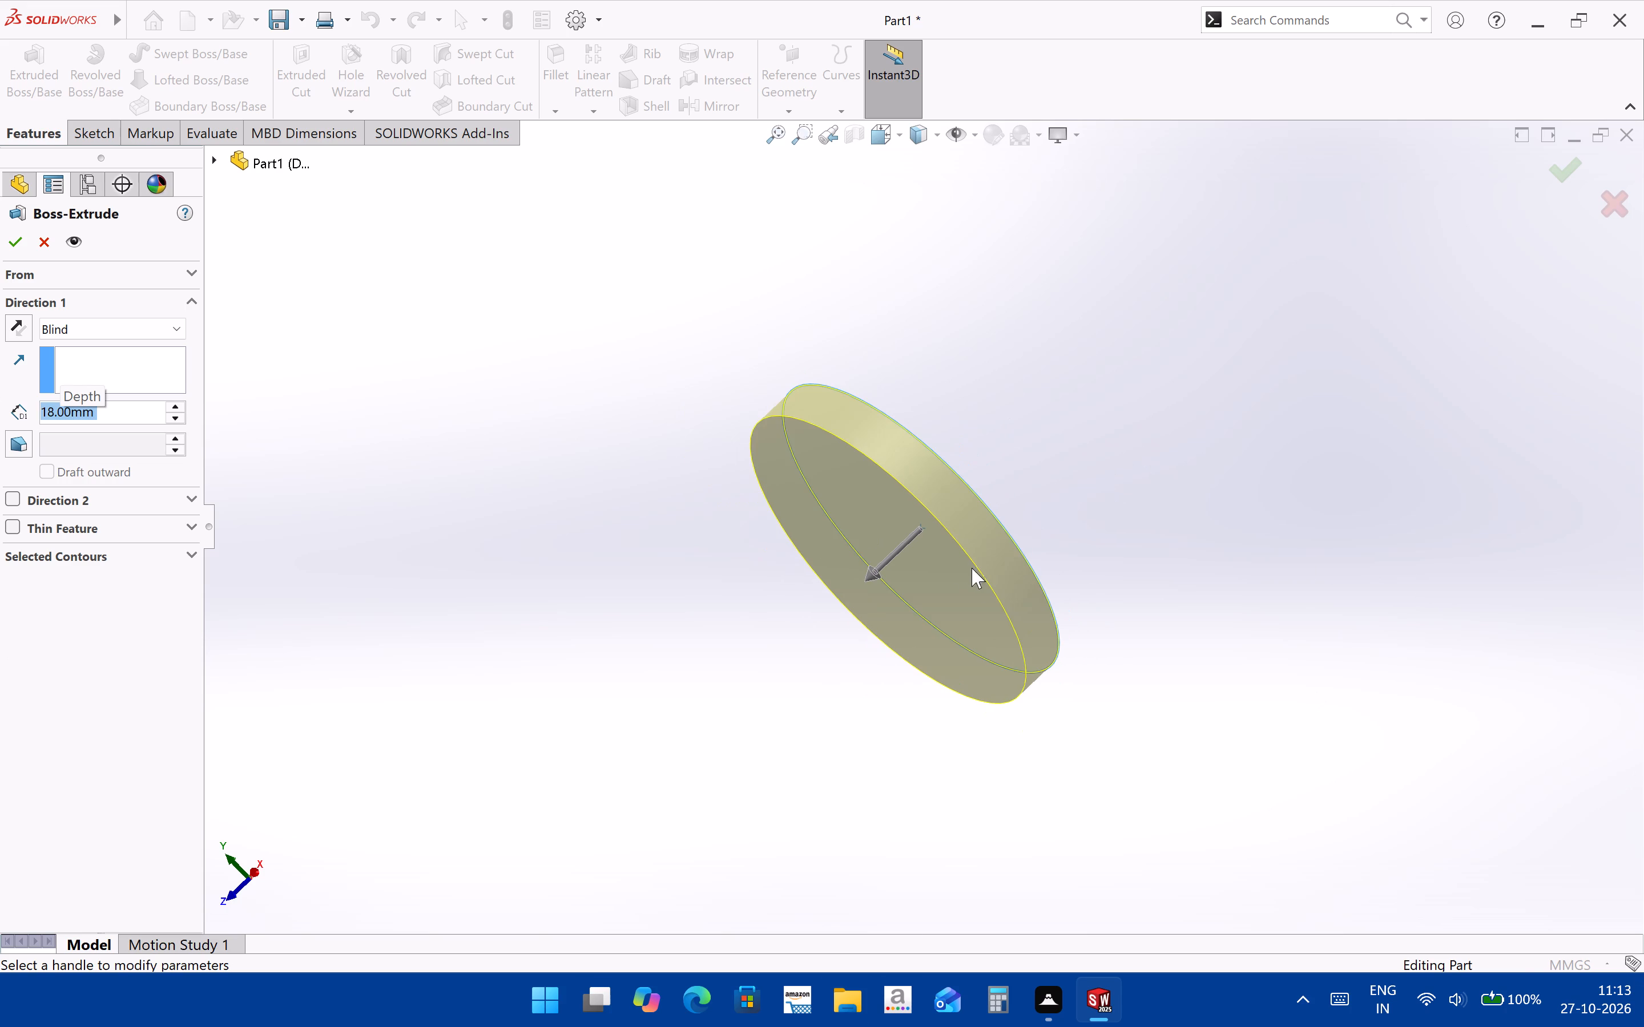
middle_drag(972, 568, 883, 763)
scroll(846, 556, down, 1)
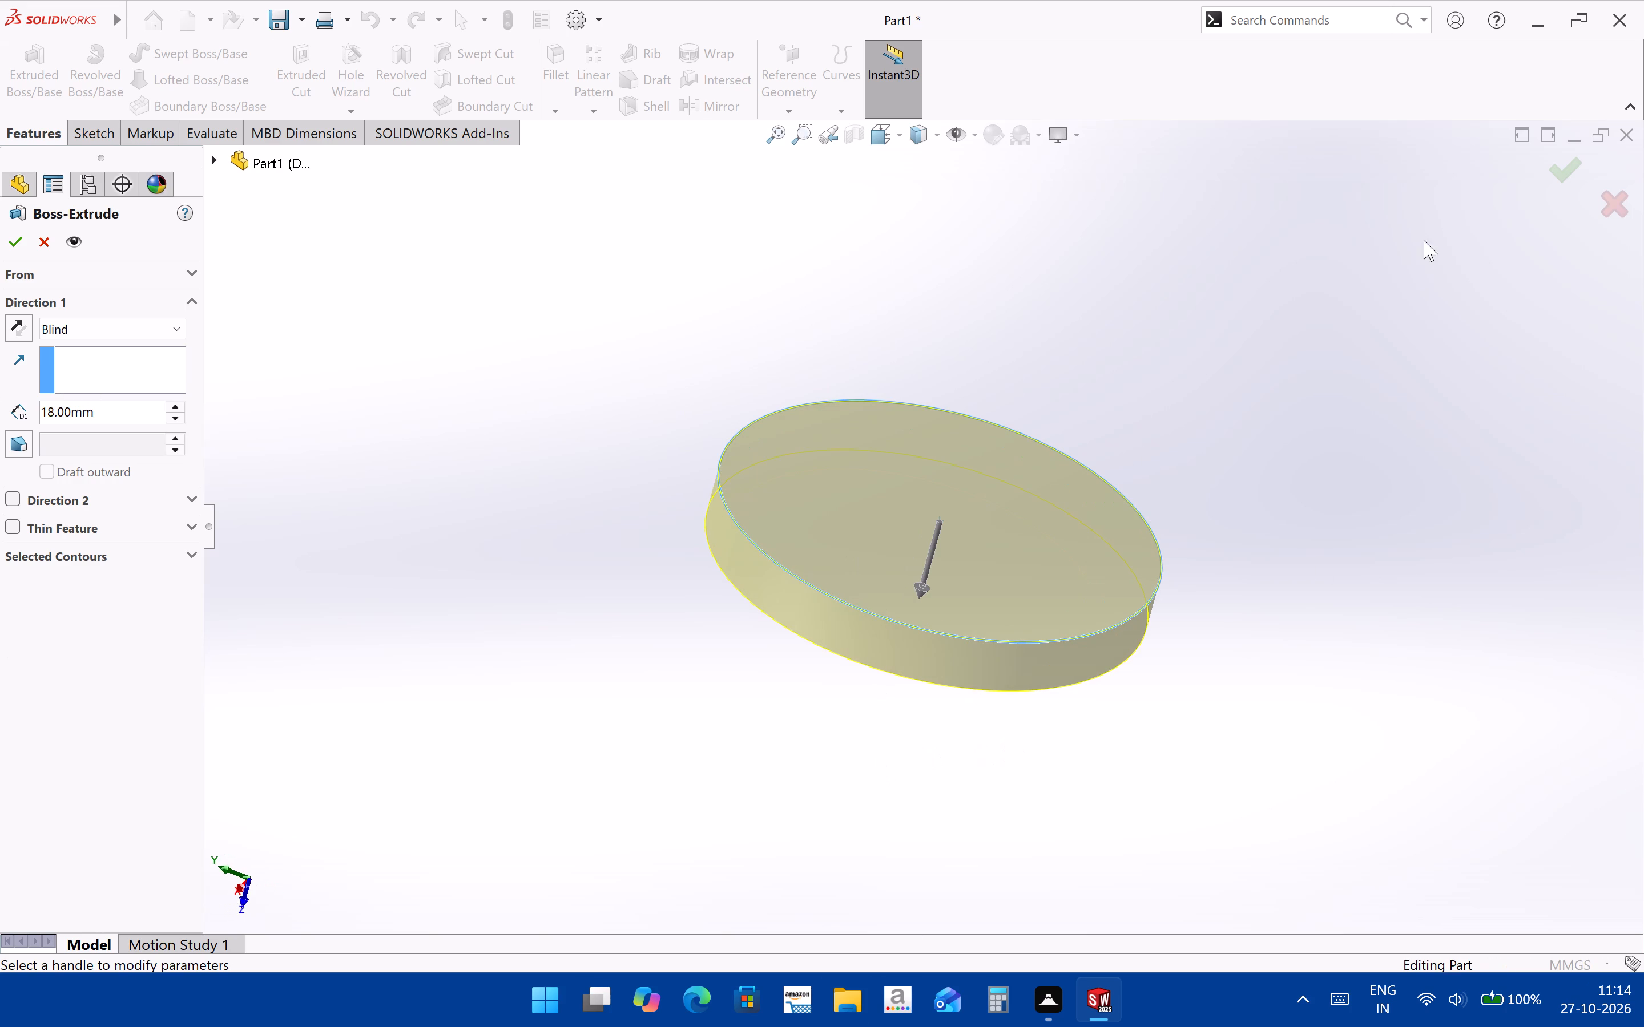
click(1557, 170)
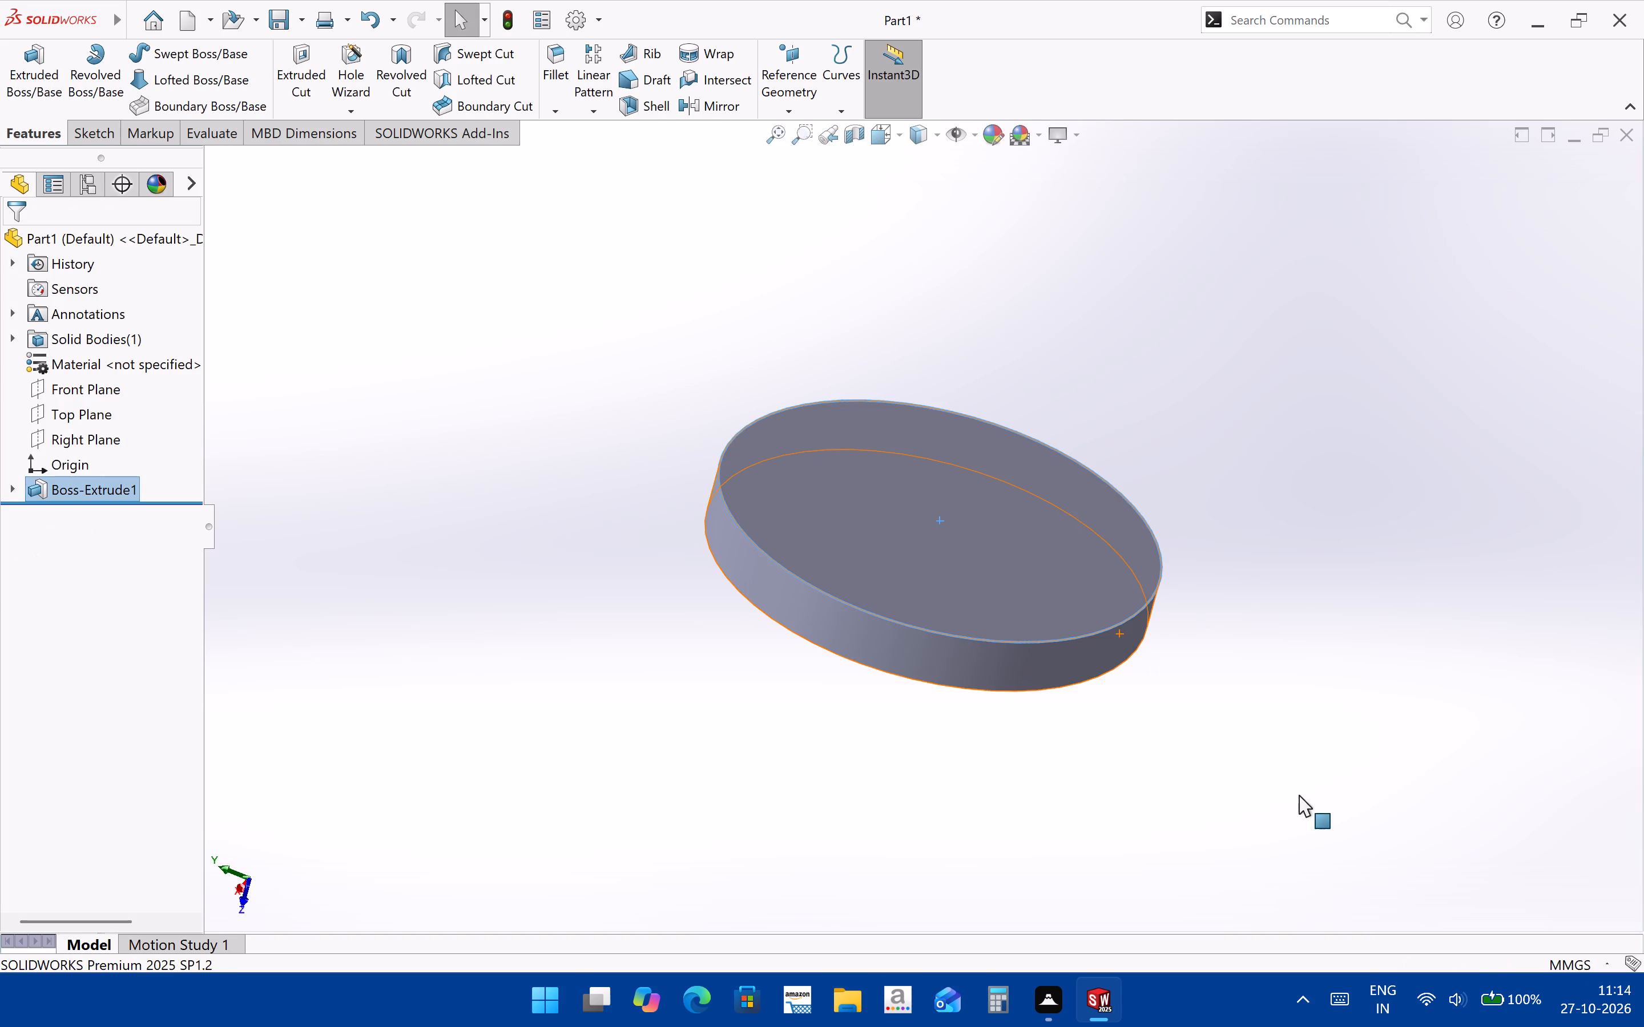
click(1313, 746)
Sketch an origin-centred circle on the flange's back face and dimension its diameter to 47.50 mm.
scroll(792, 553, down, 3)
scroll(932, 688, up, 3)
middle_drag(1098, 735, 1087, 734)
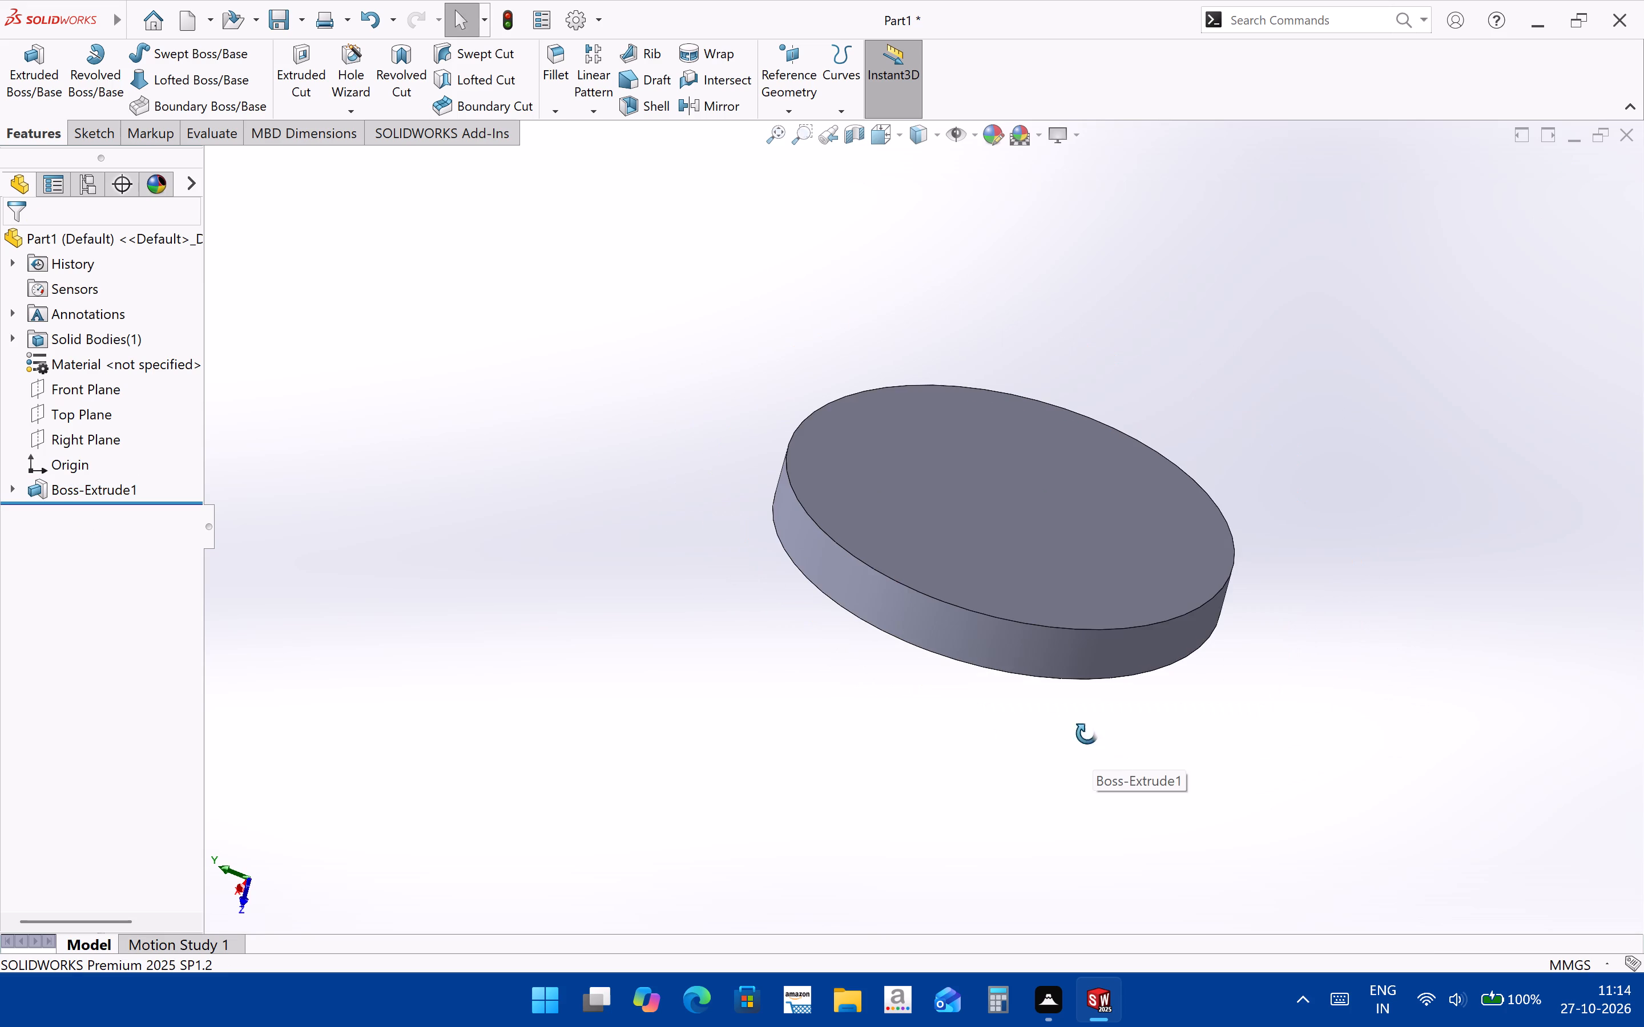
middle_drag(1087, 734, 1042, 625)
scroll(1296, 427, down, 2)
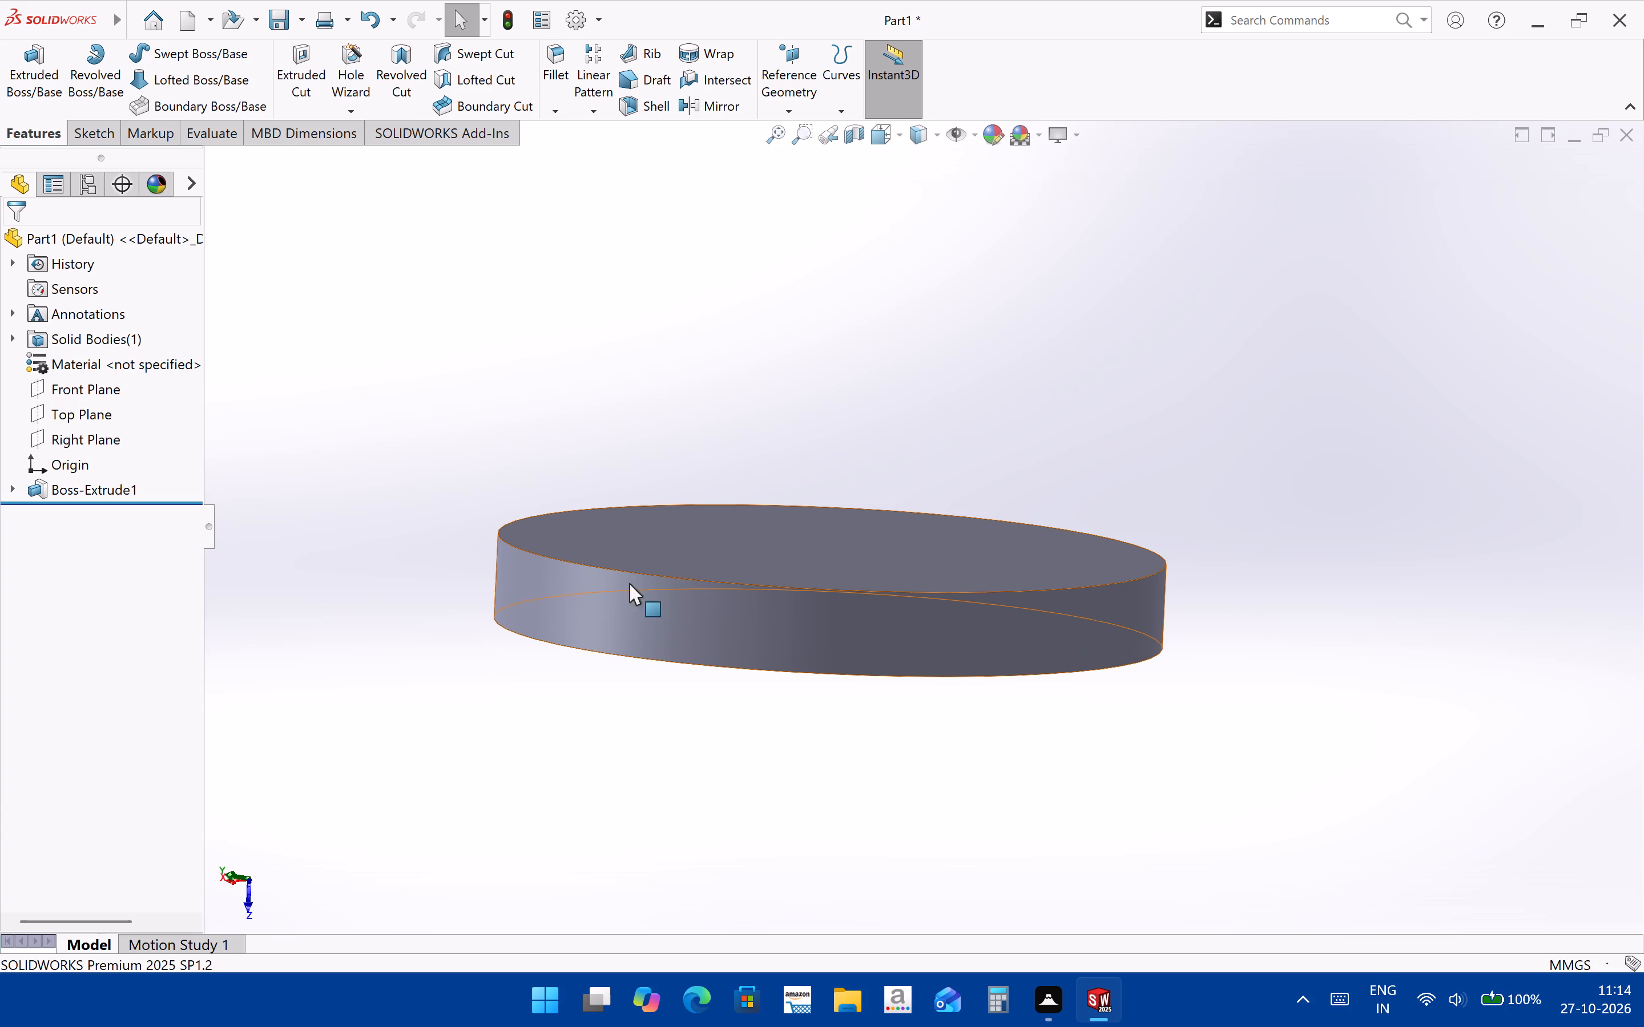
scroll(606, 553, down, 2)
middle_drag(605, 555, 603, 610)
scroll(798, 559, up, 4)
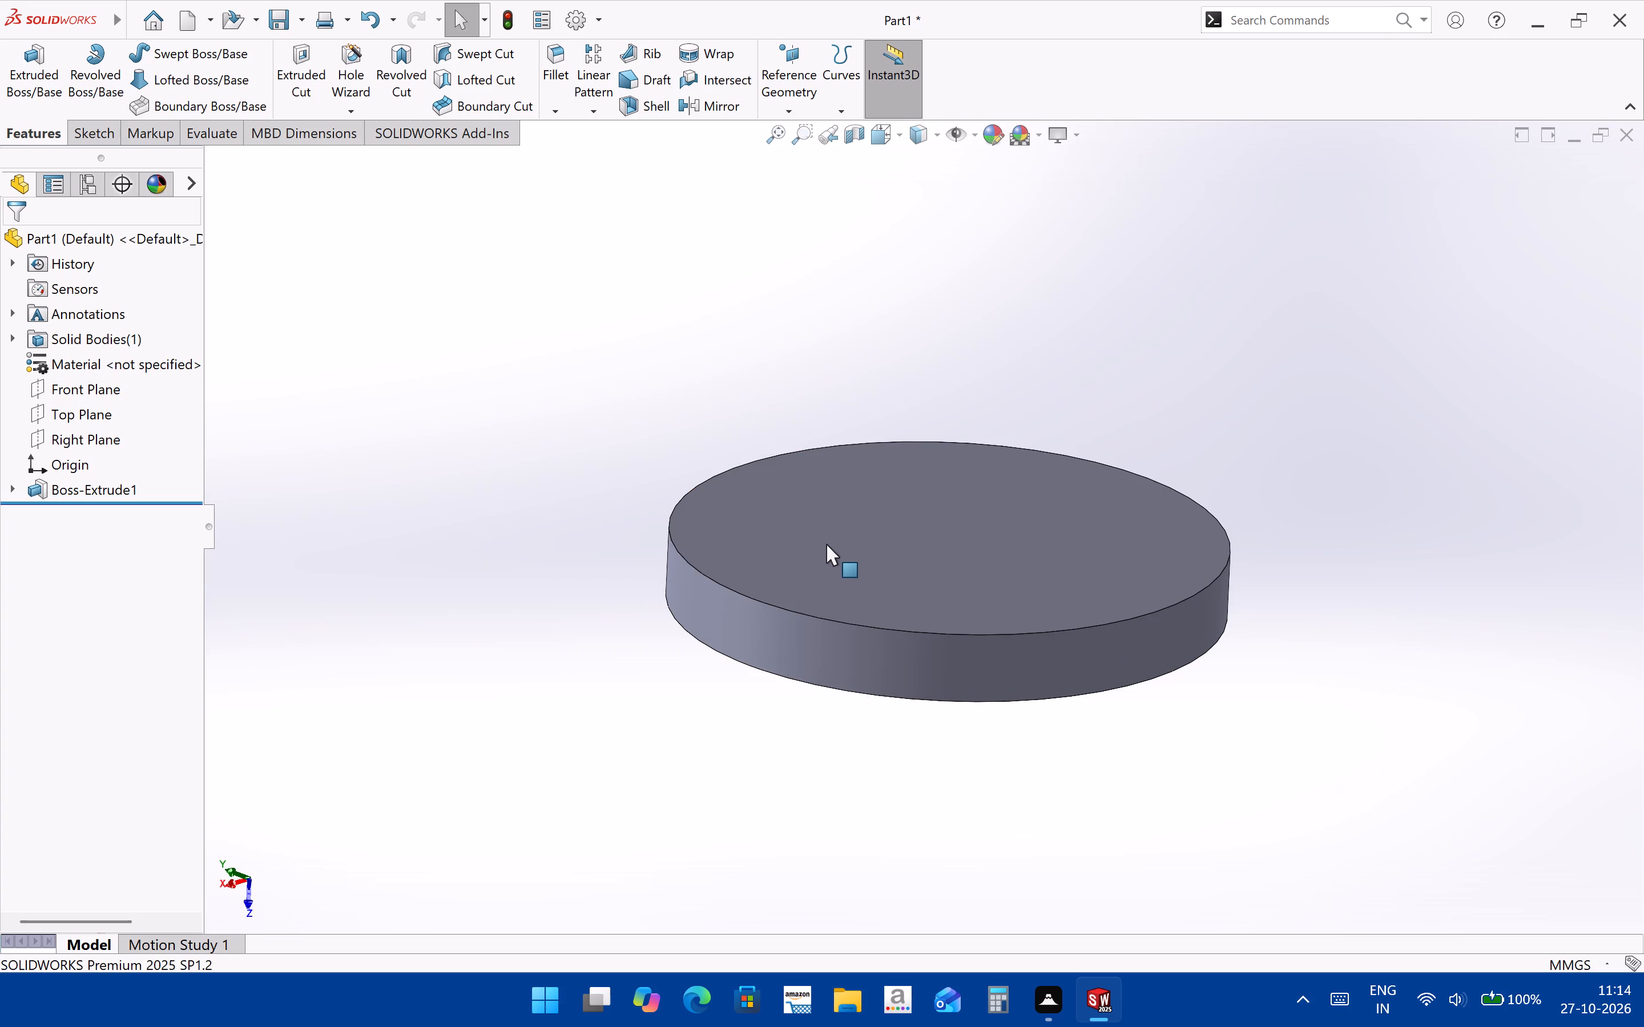
scroll(832, 544, down, 3)
scroll(834, 537, up, 2)
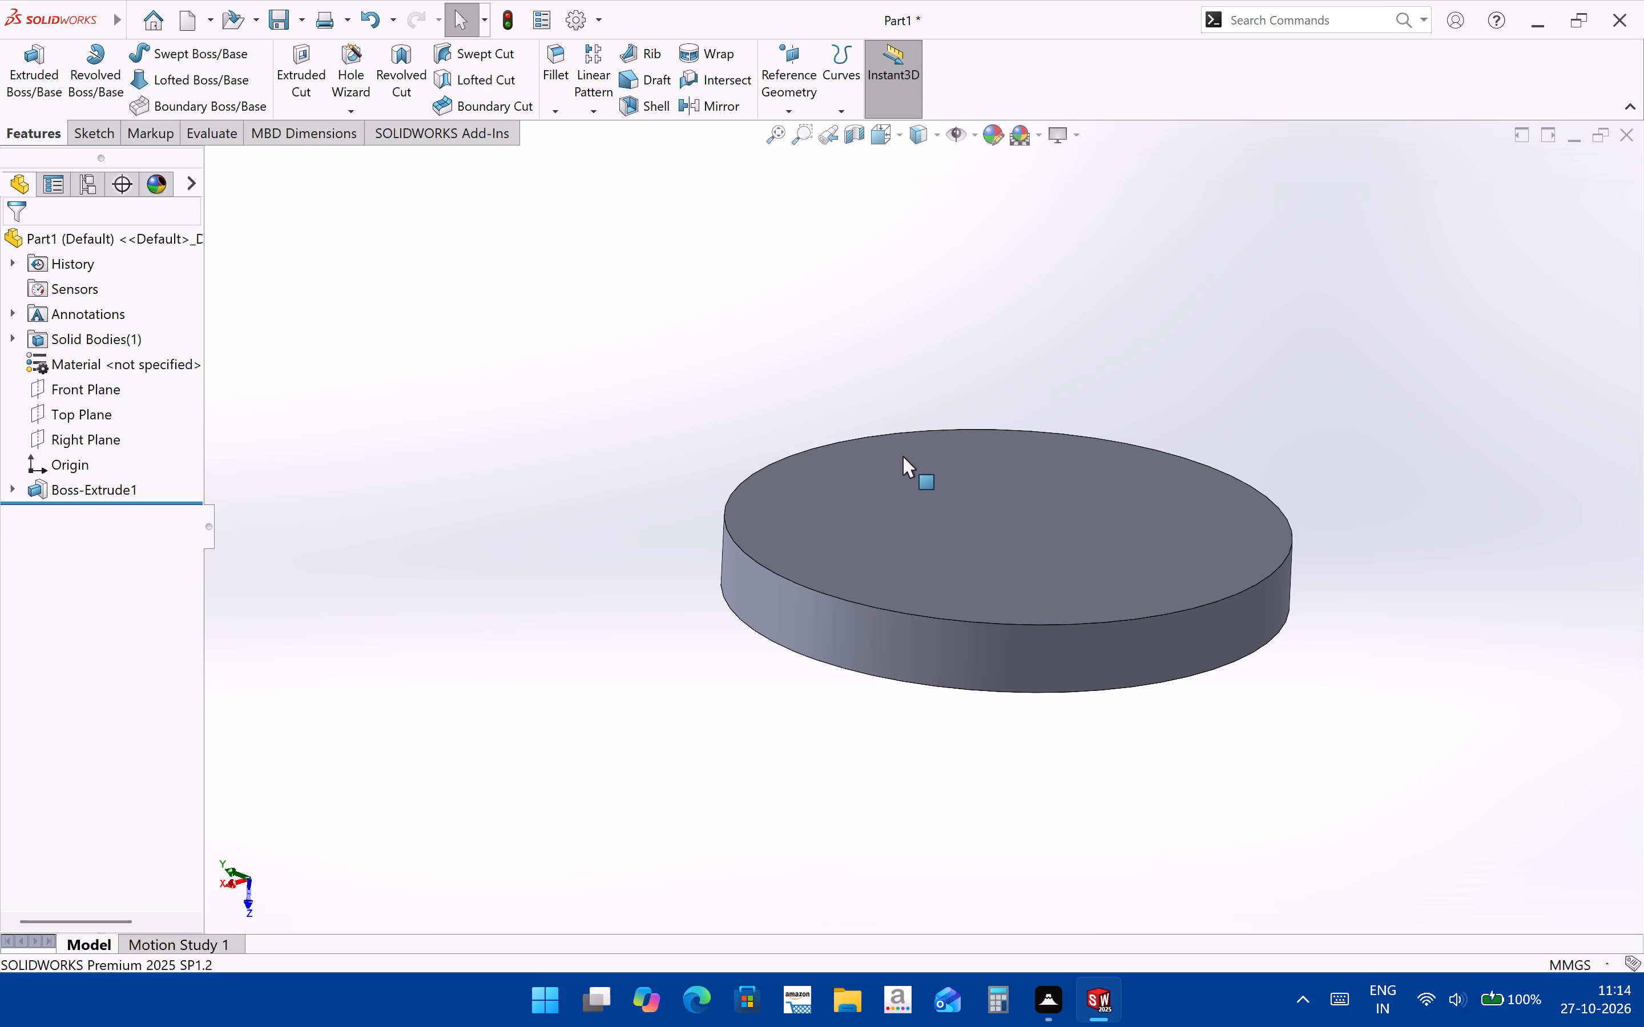
click(946, 499)
click(1014, 456)
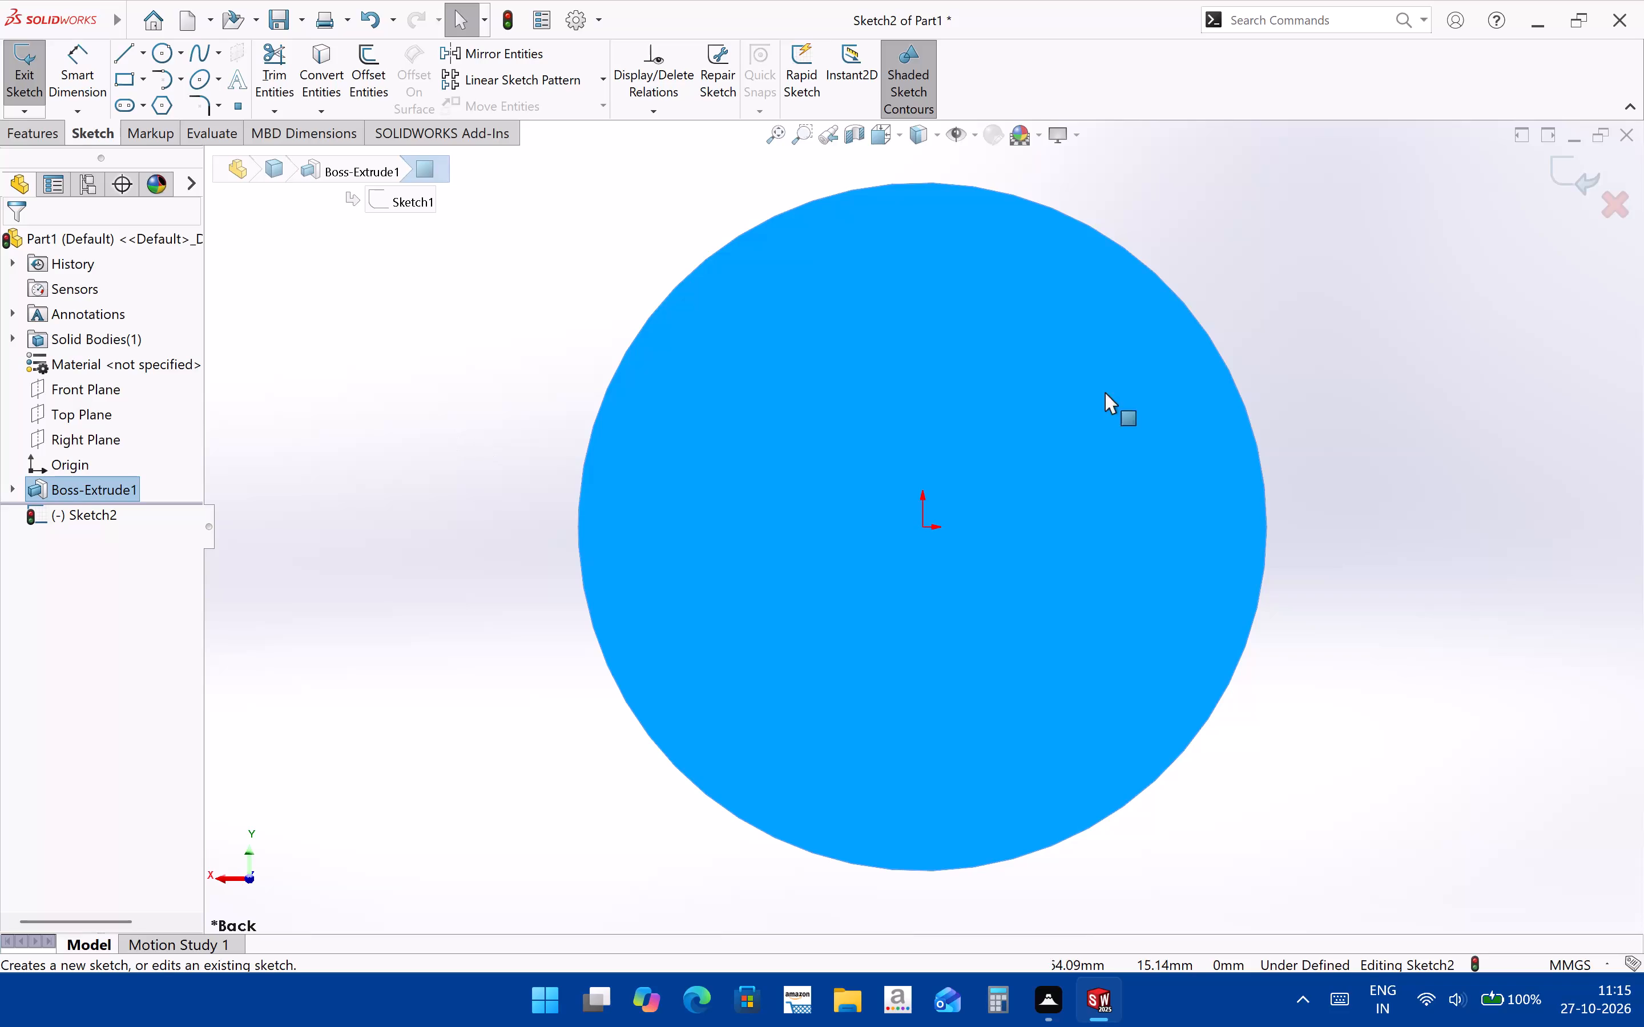
click(164, 45)
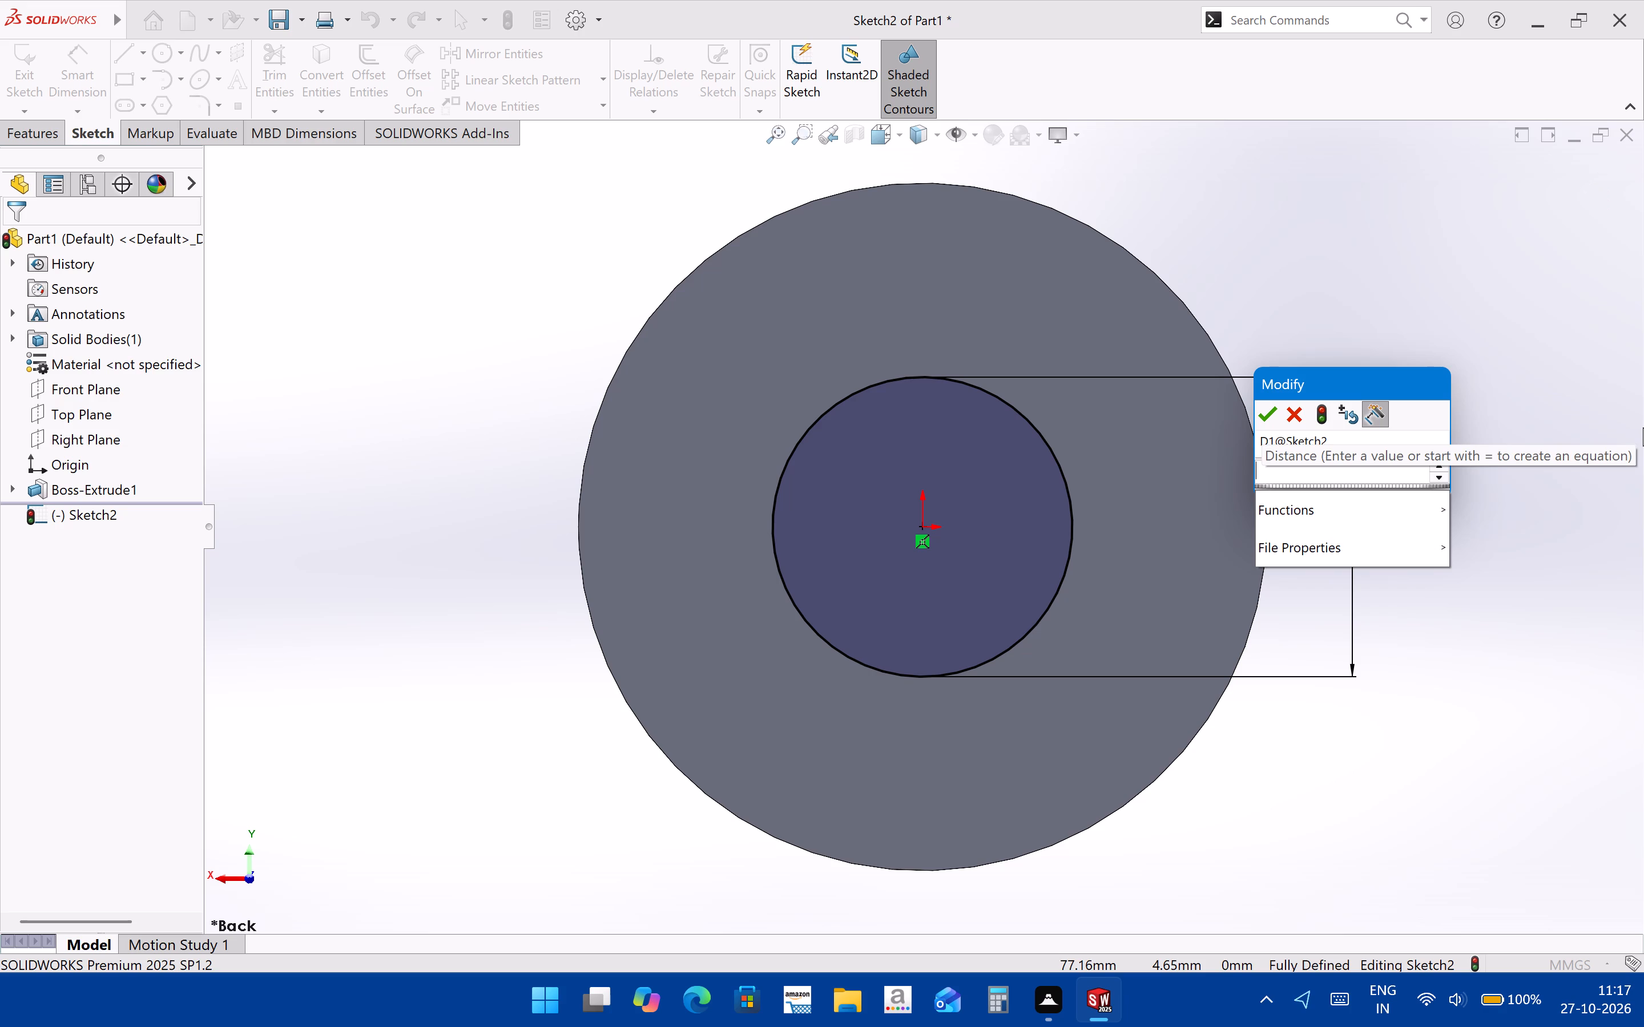
text(47)
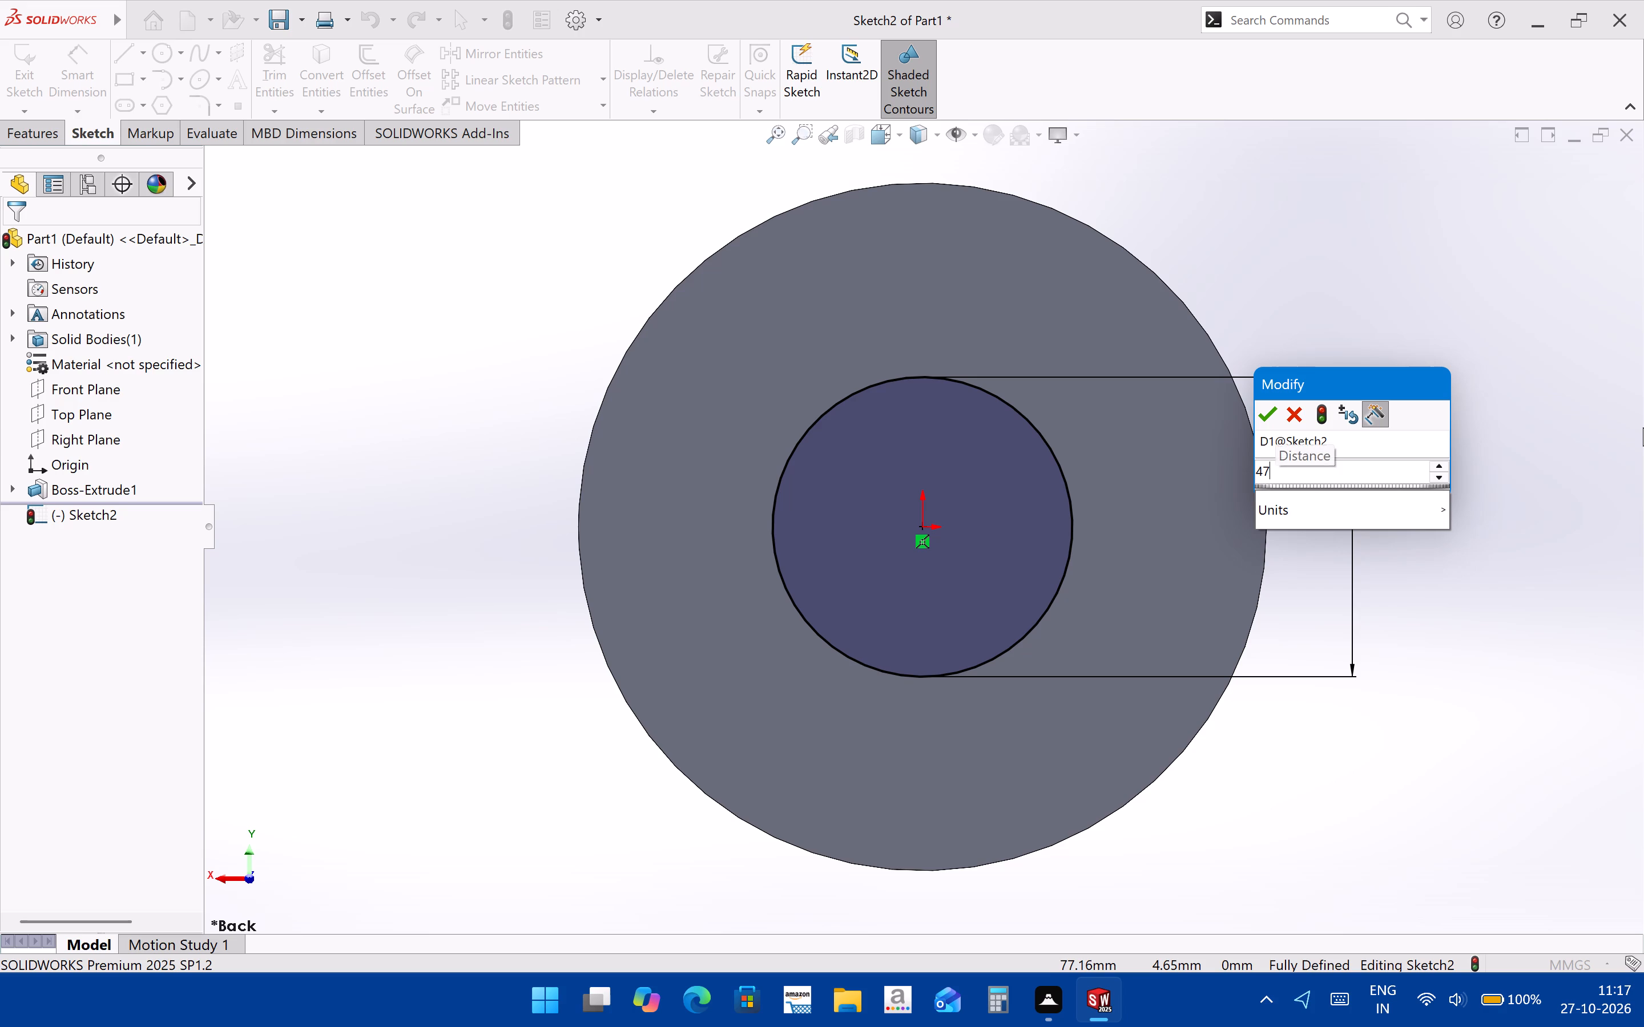
text(.5)
key(0)
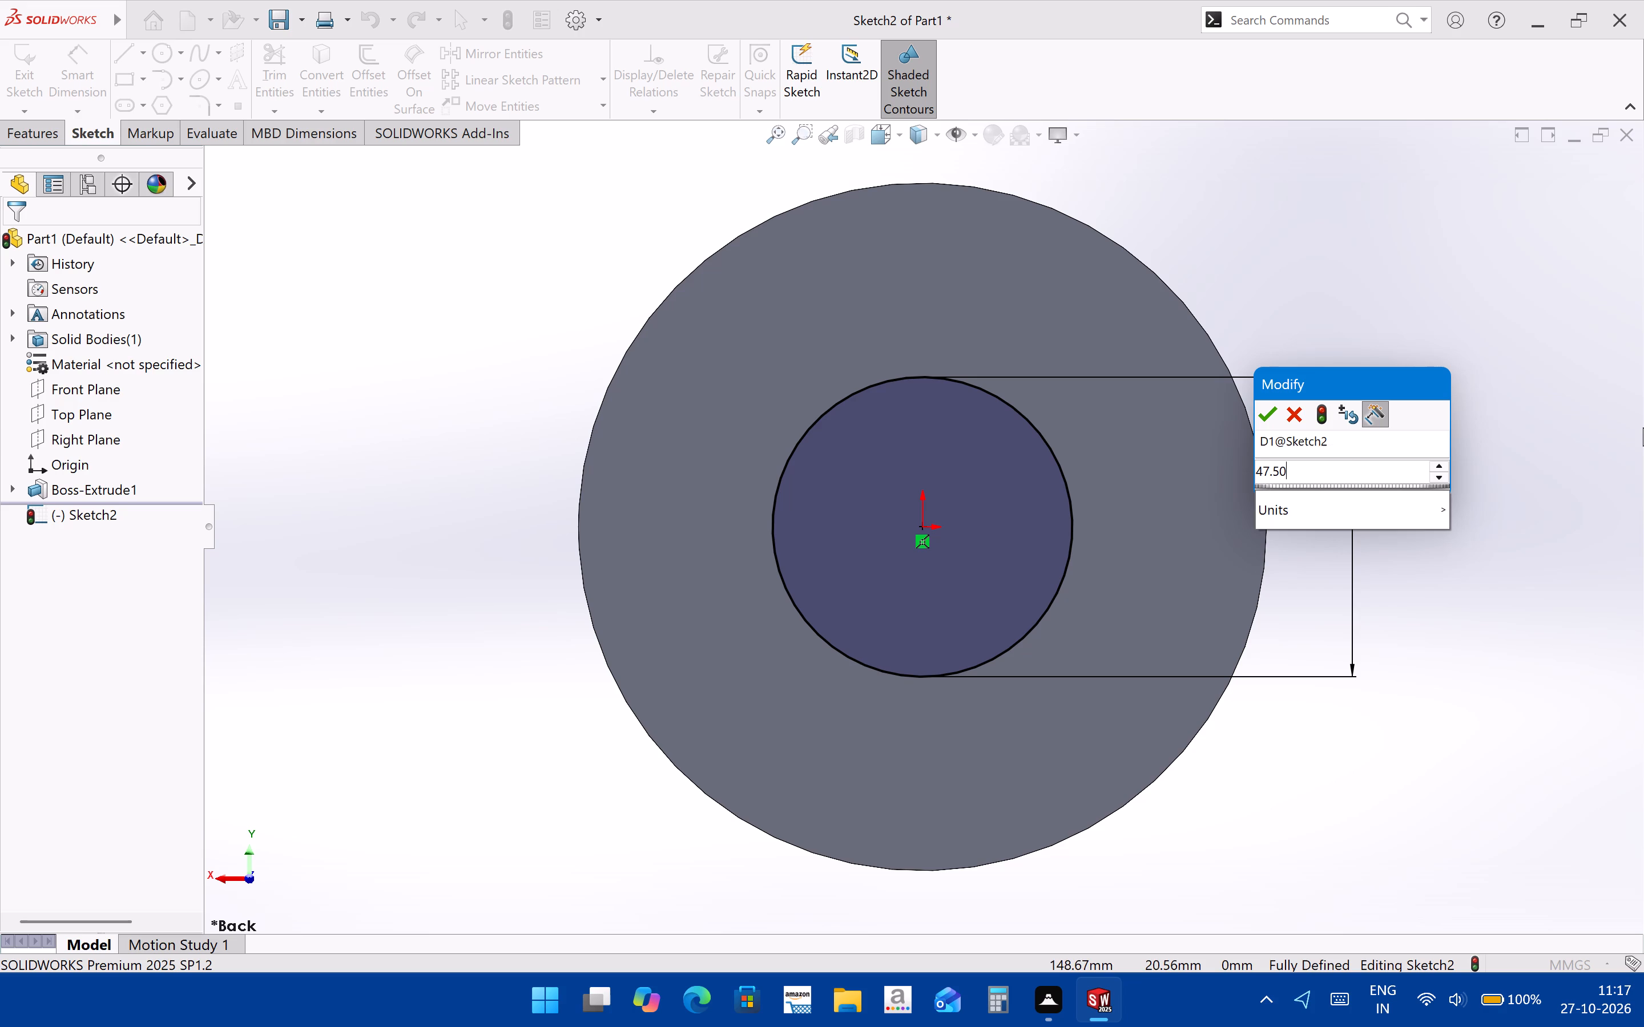
key(Return)
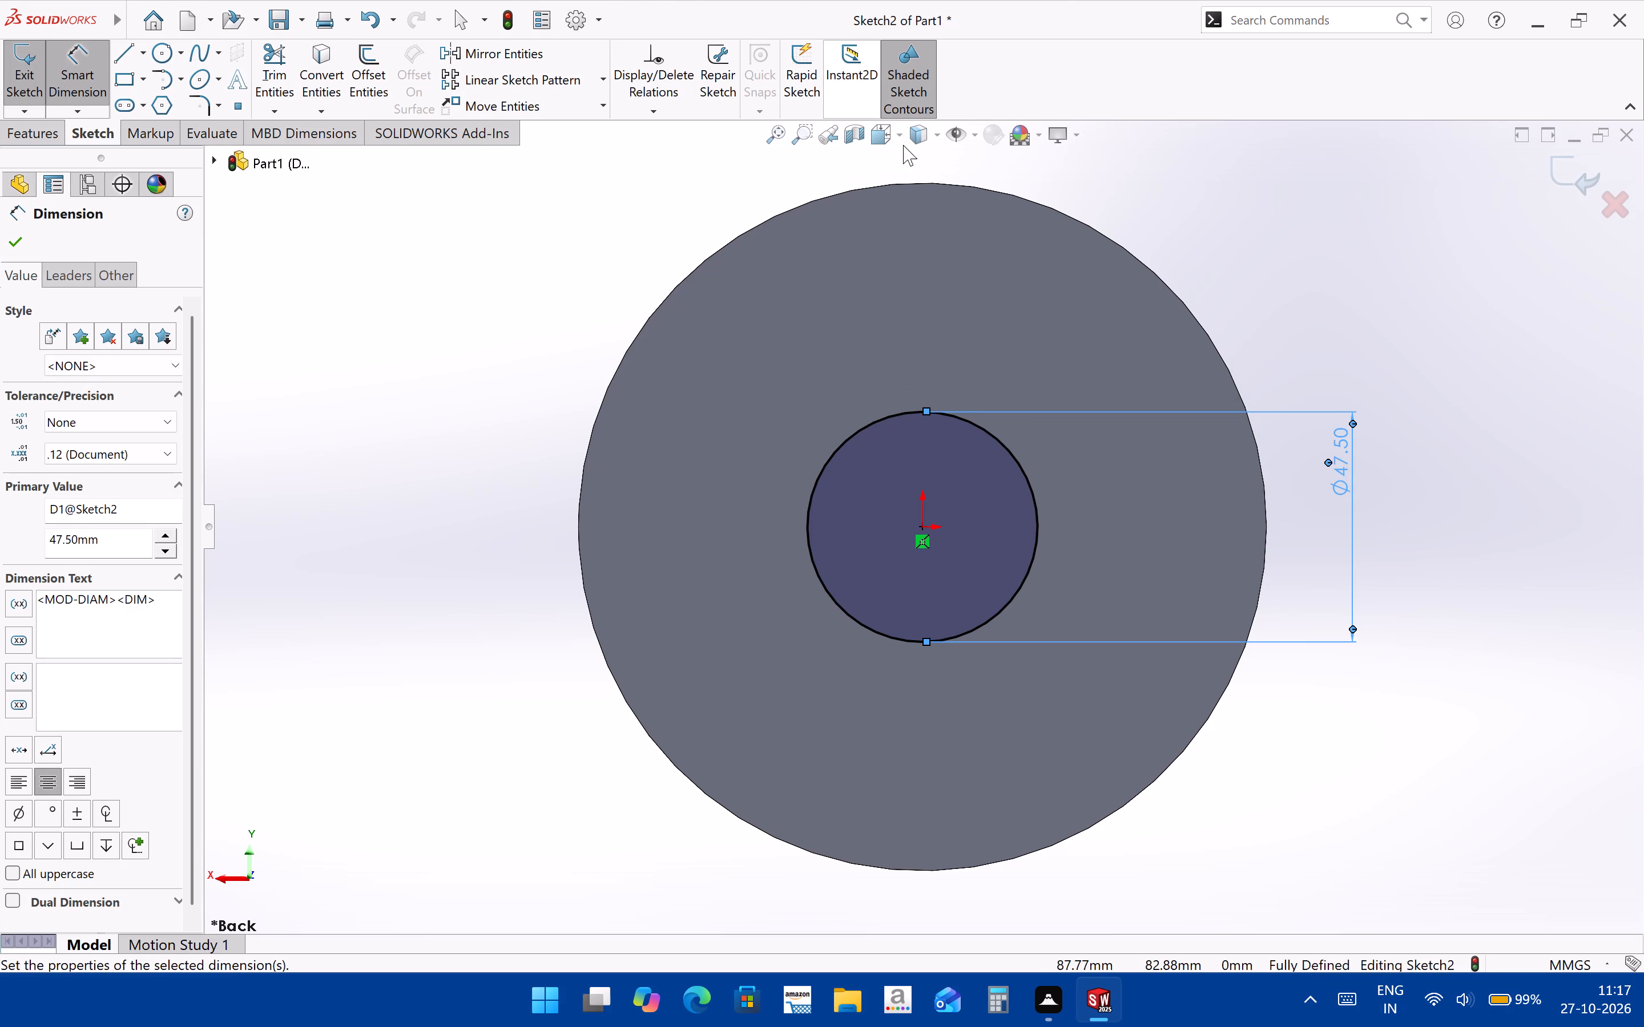
Set the boss circle's diameter to 95 mm by adding 47.50 to its dimension value.
double_click(1343, 458)
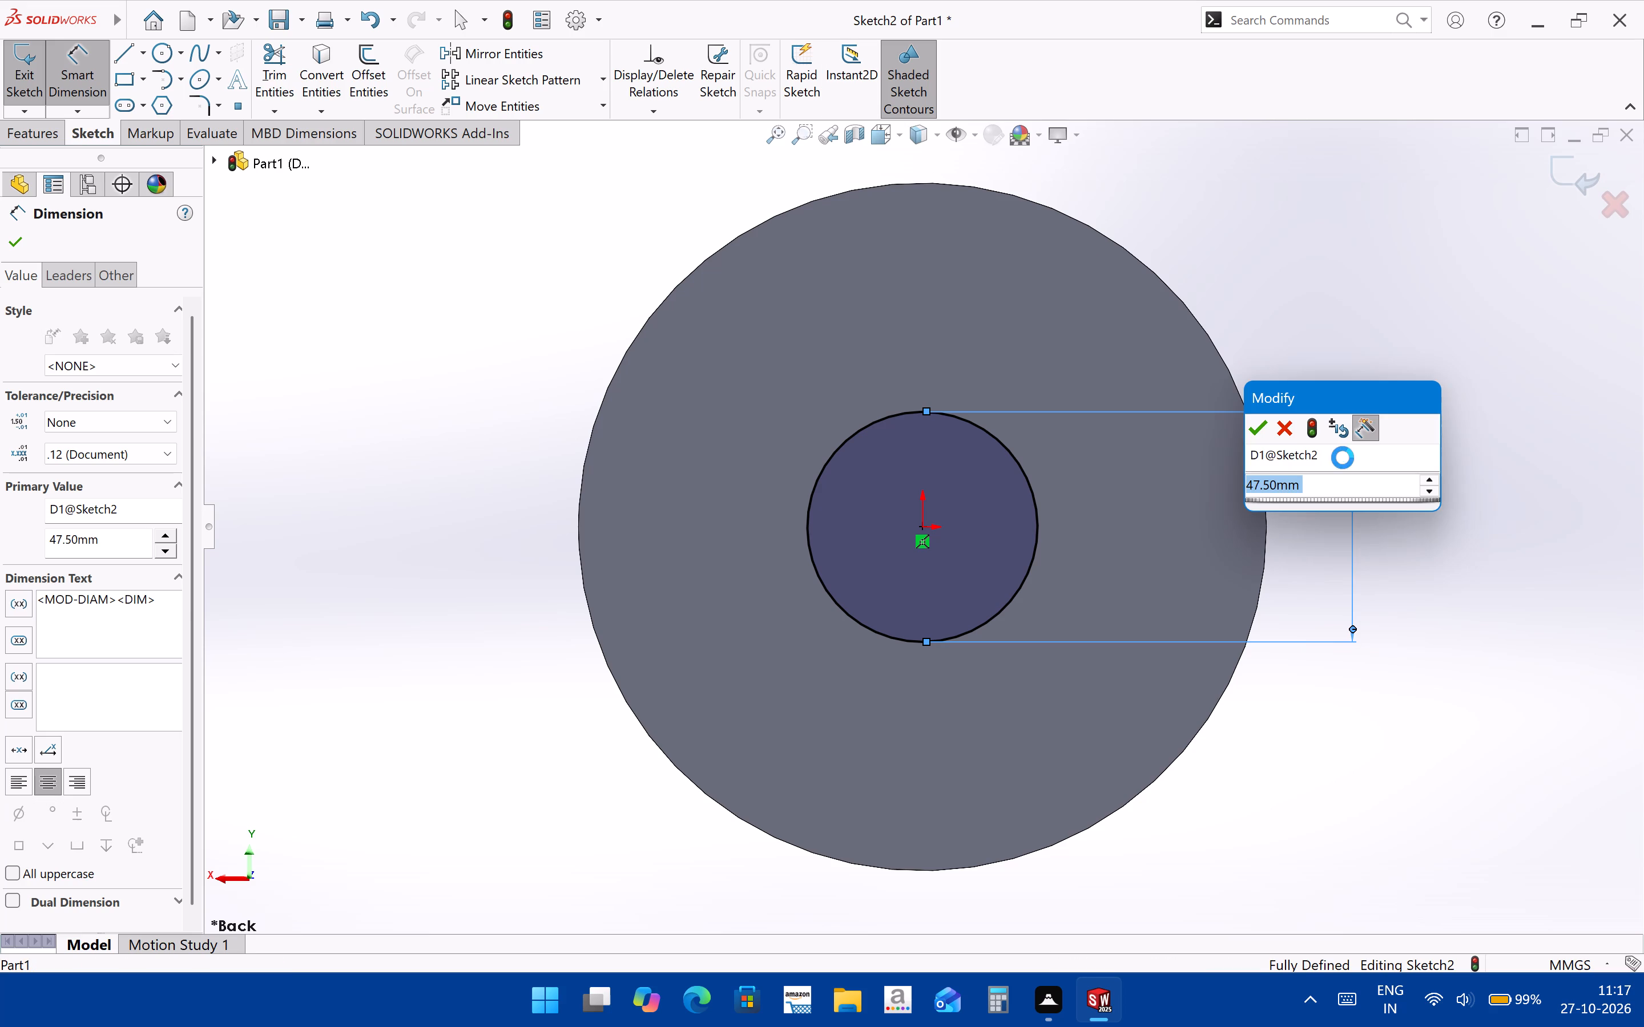
click(1327, 482)
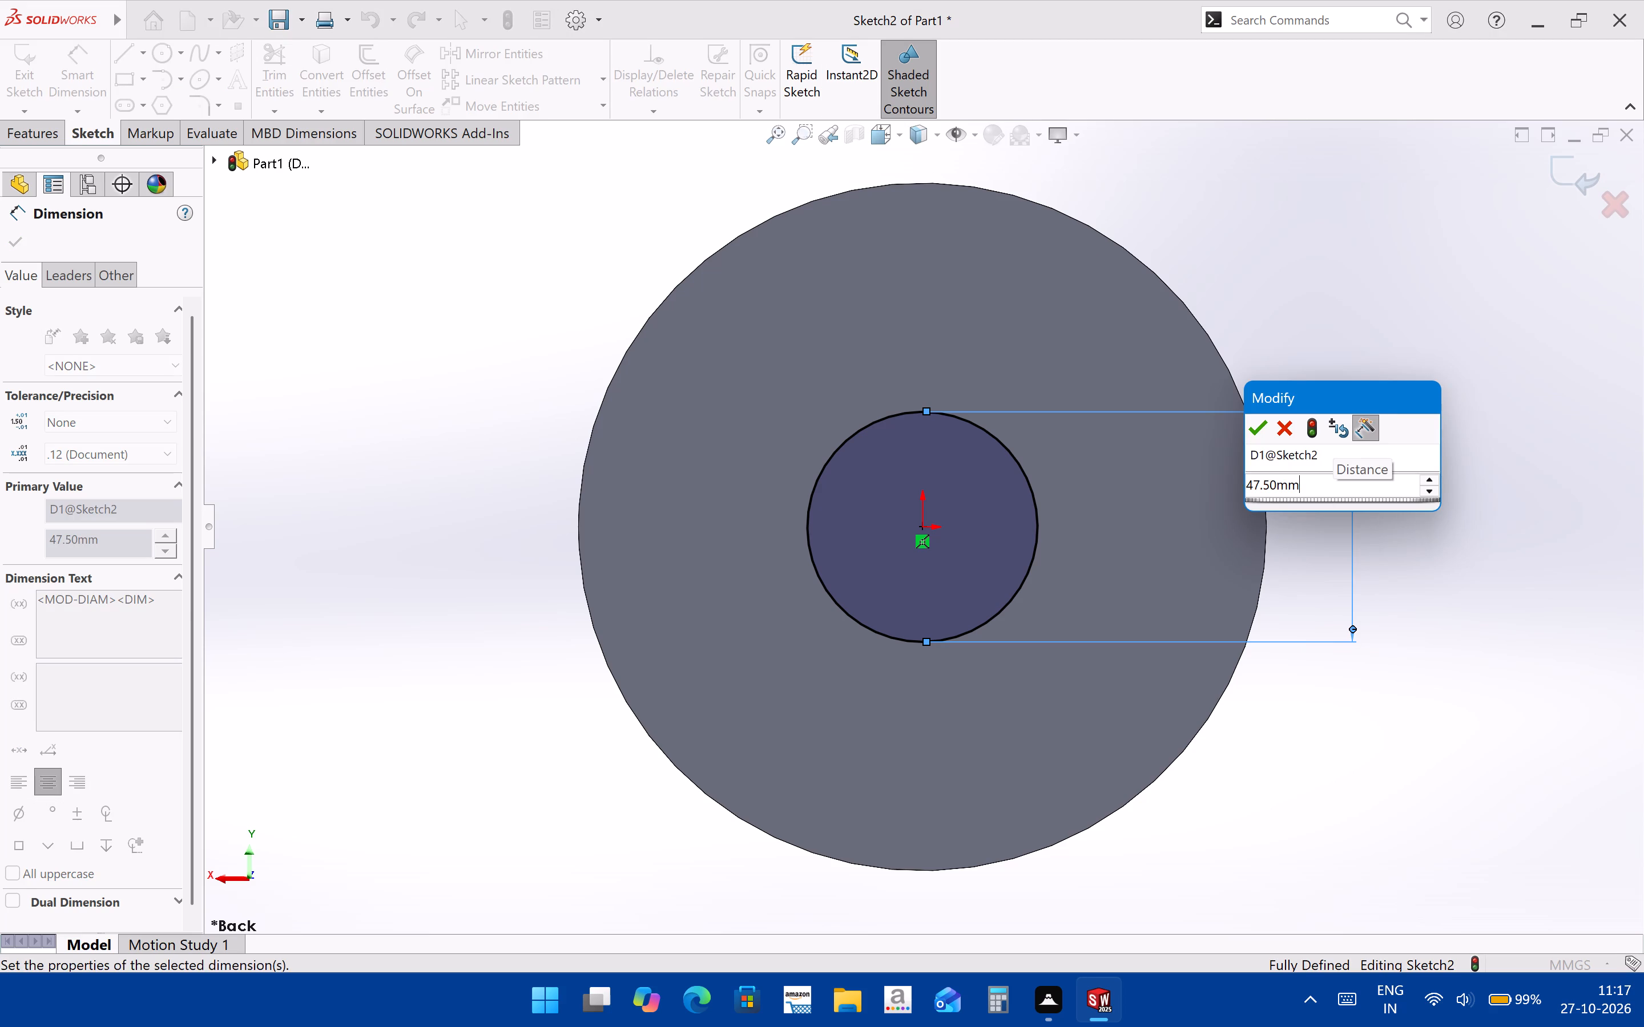
key(shift+plus)
text(47)
text(.50)
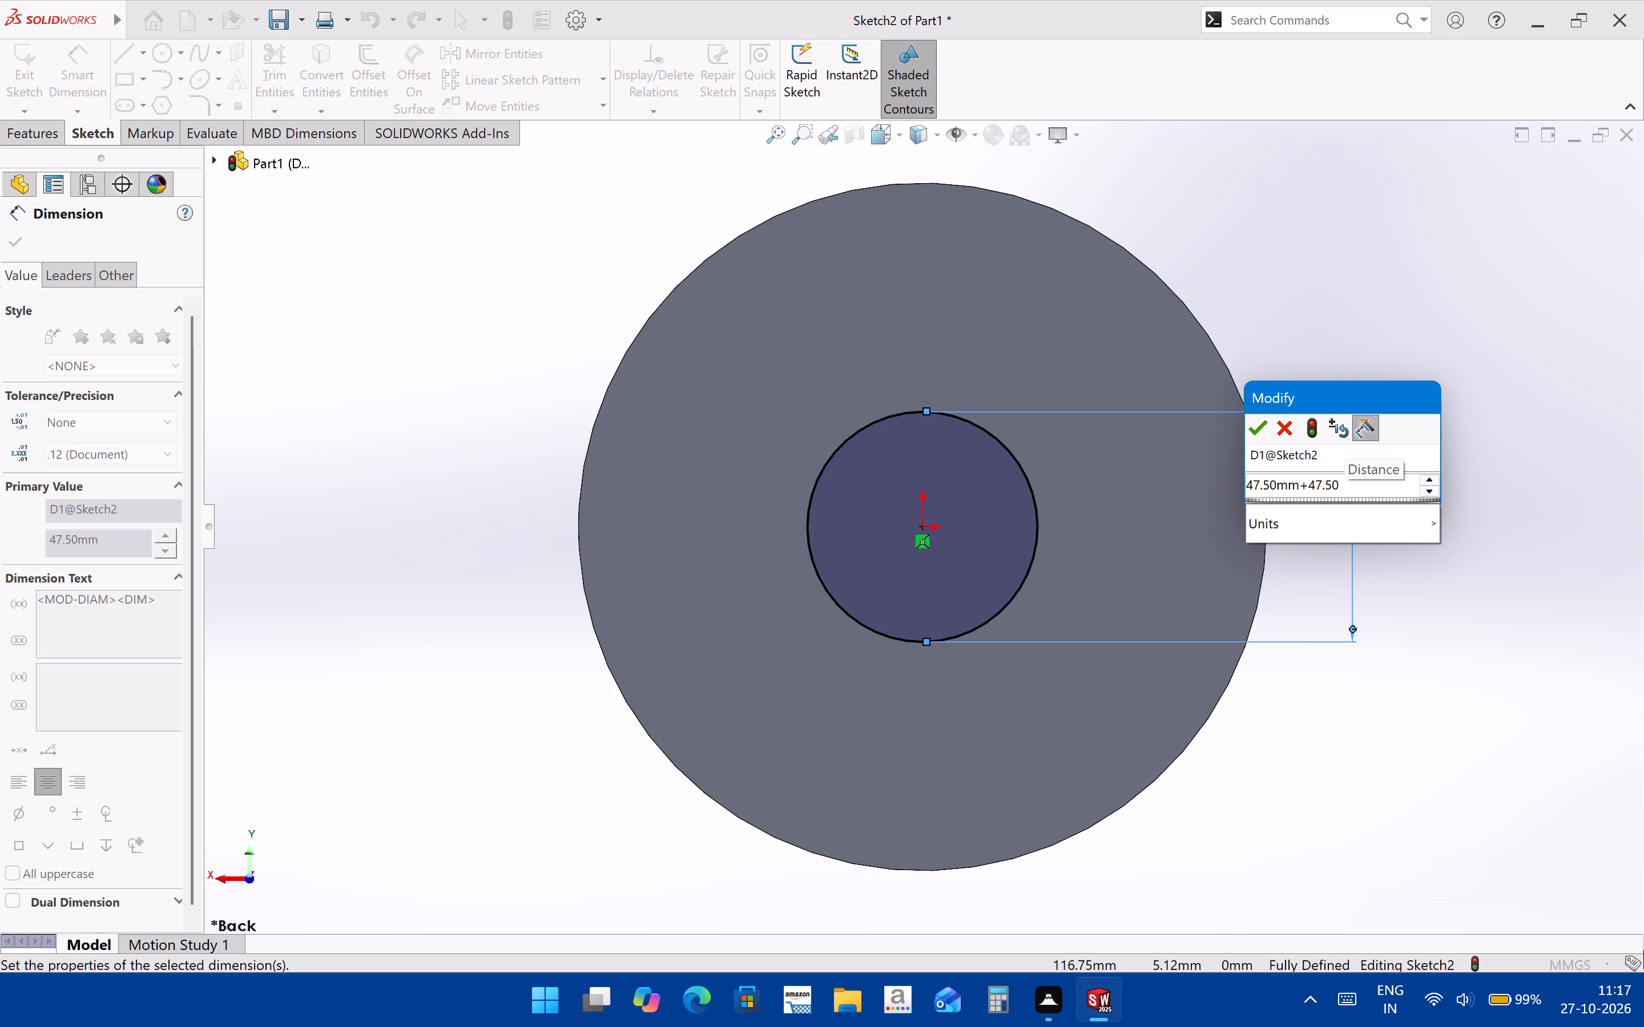
key(Return)
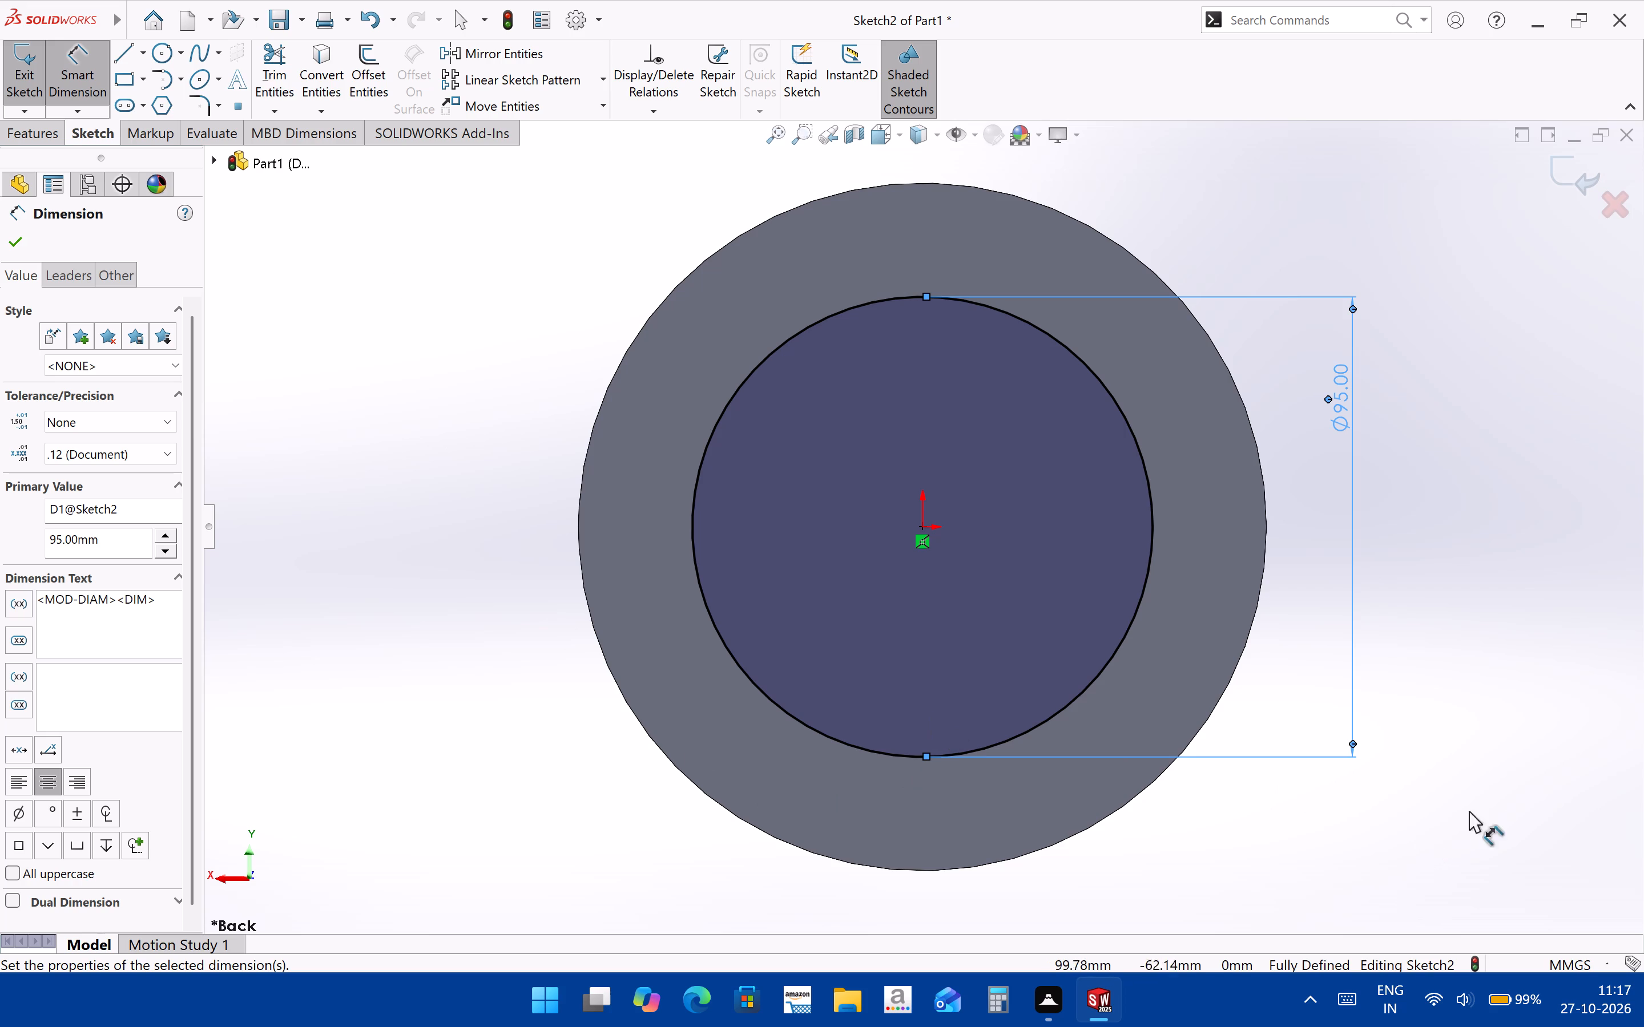
Extrude the 95 mm circle from the flange's back face with a blind depth of 23 mm, merged into the flange.
scroll(1105, 730, up, 2)
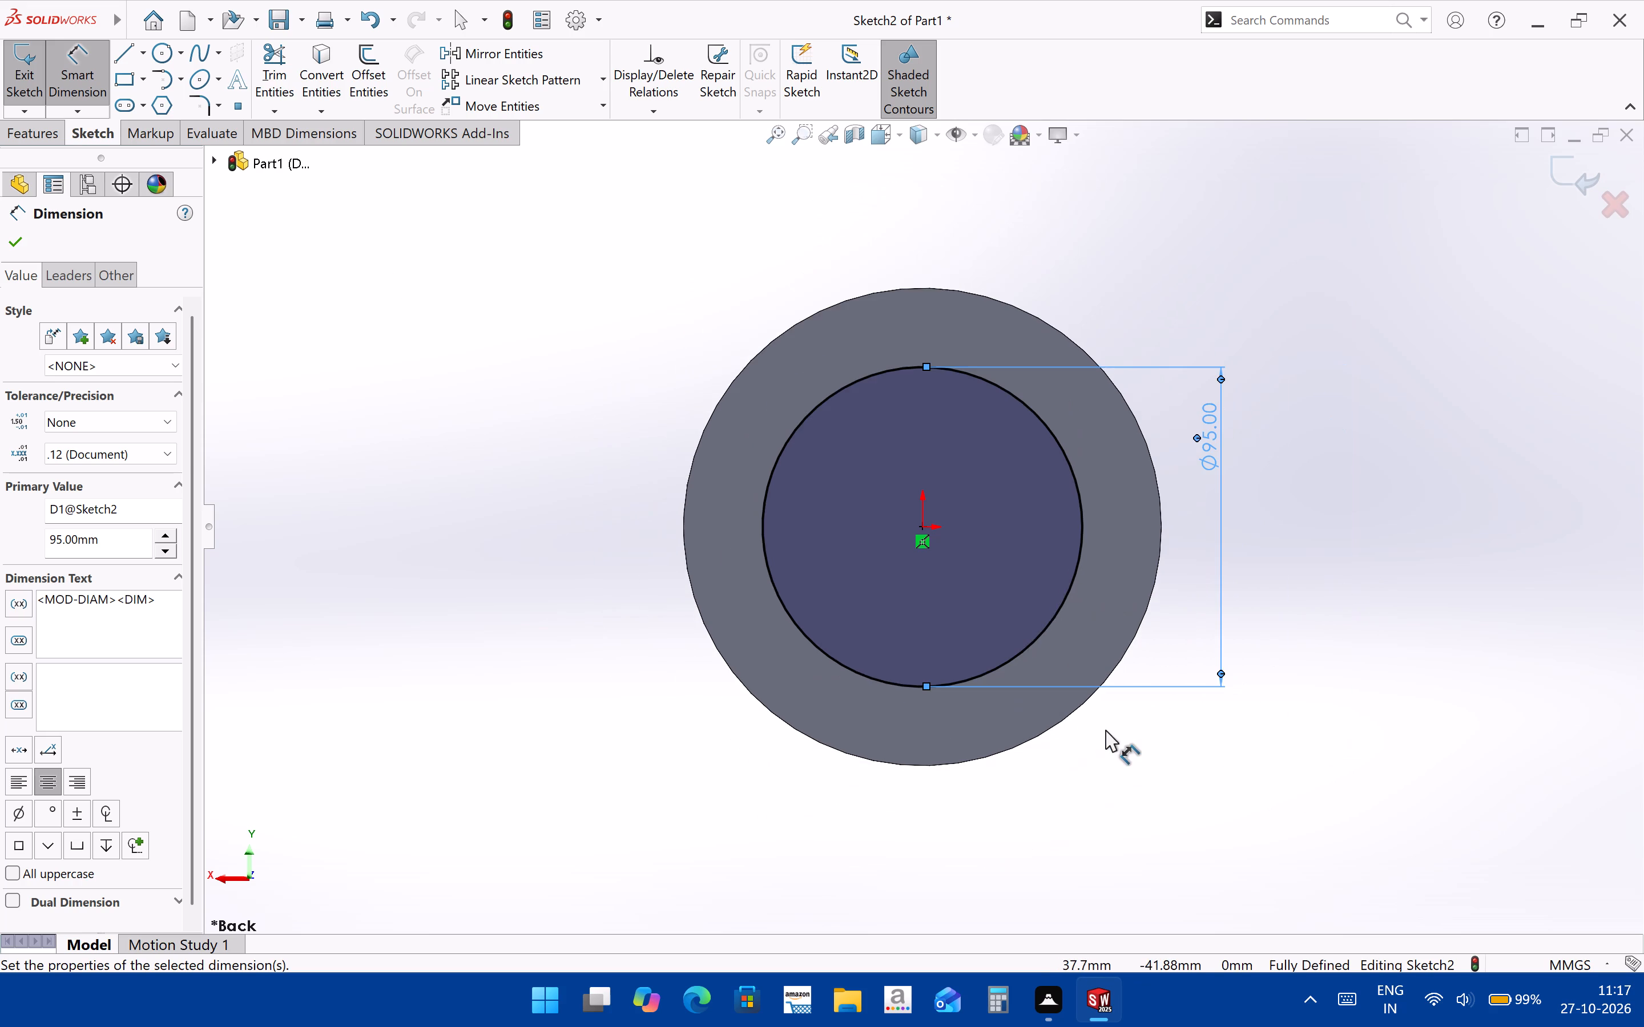
middle_drag(1105, 727, 1162, 438)
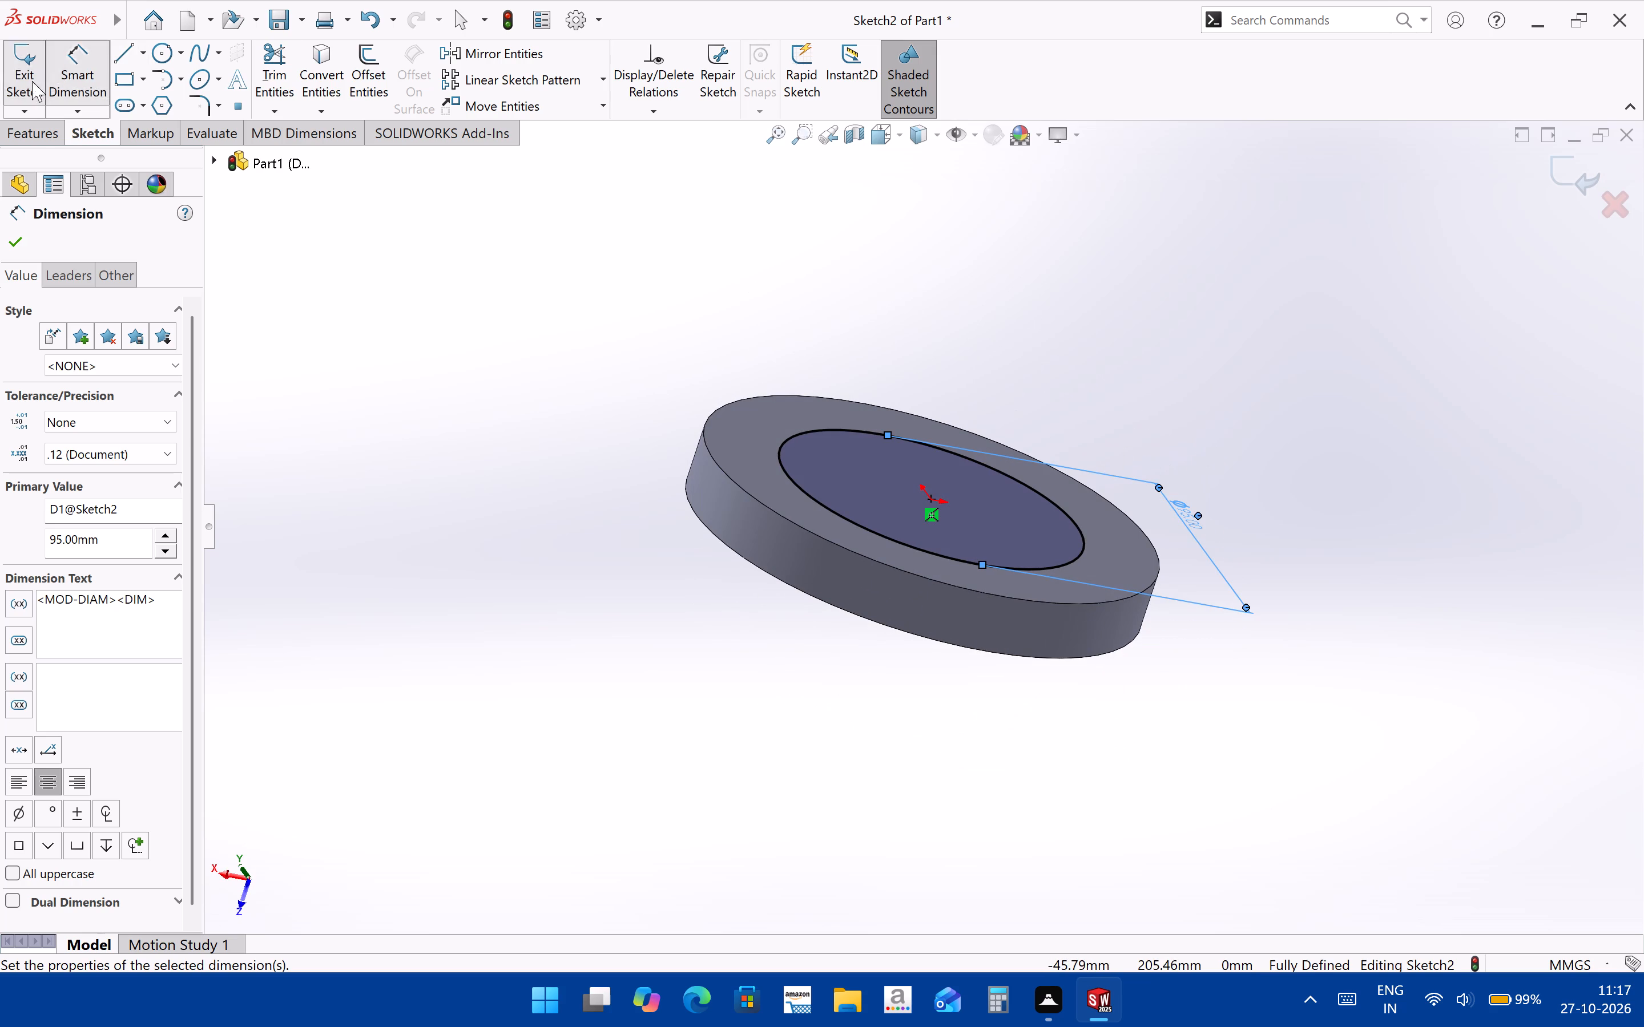
click(32, 139)
click(40, 87)
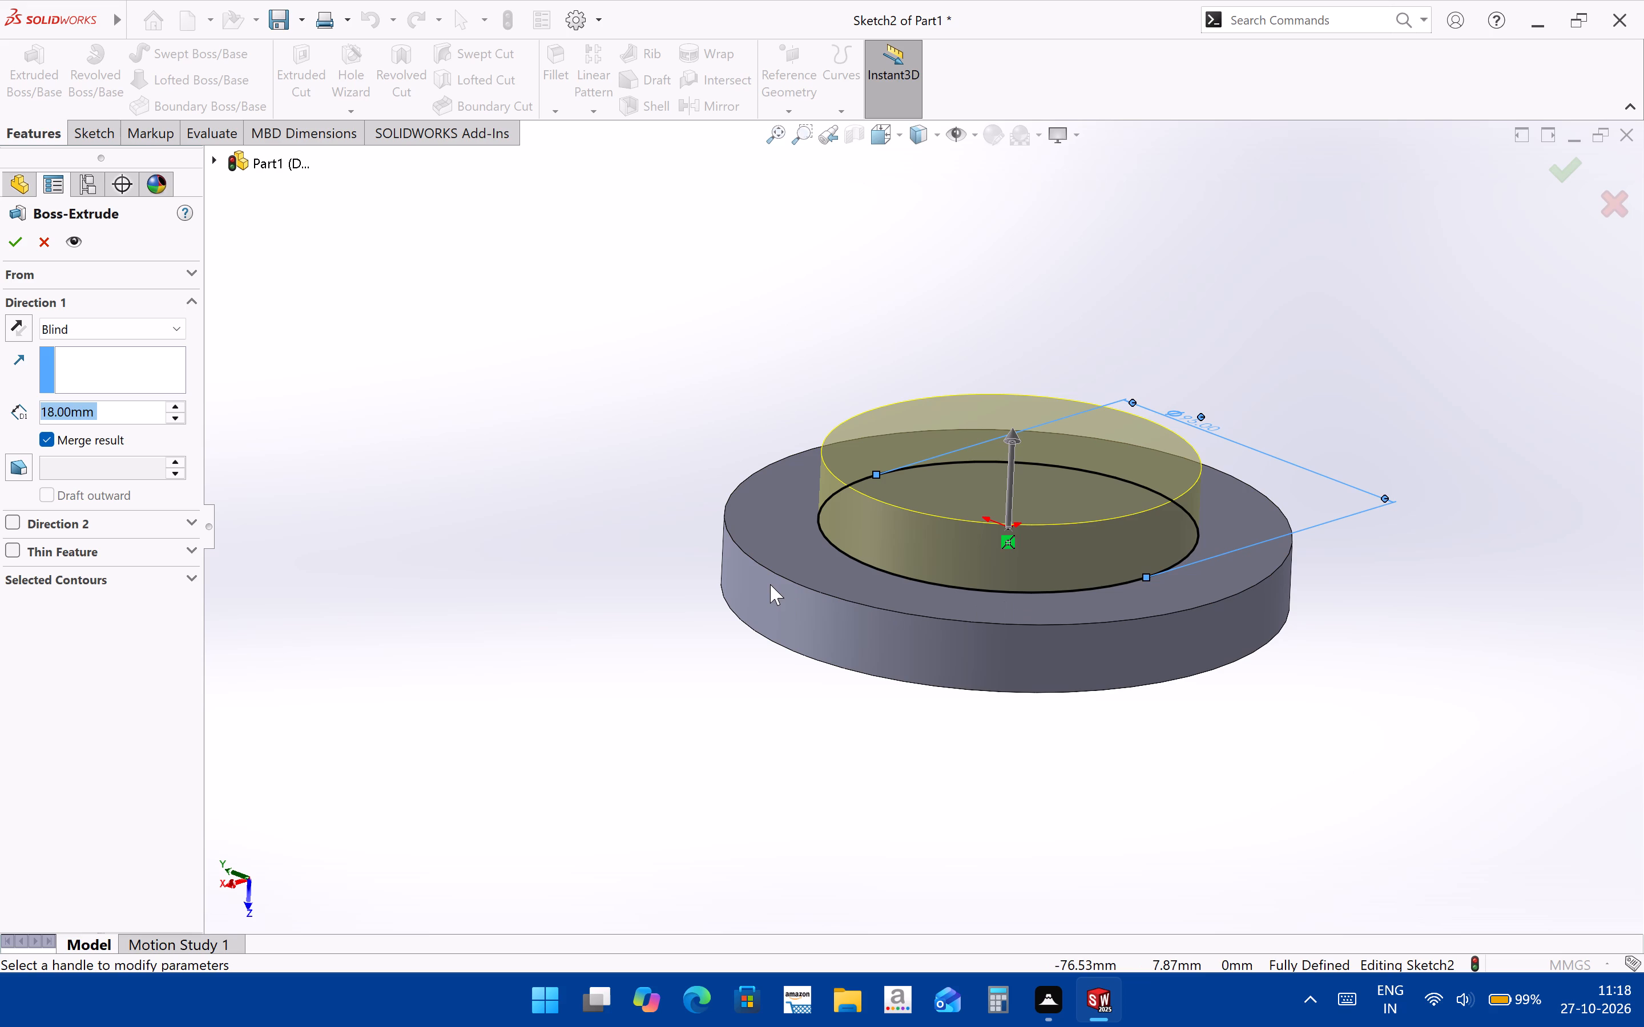
text(23)
key(Return)
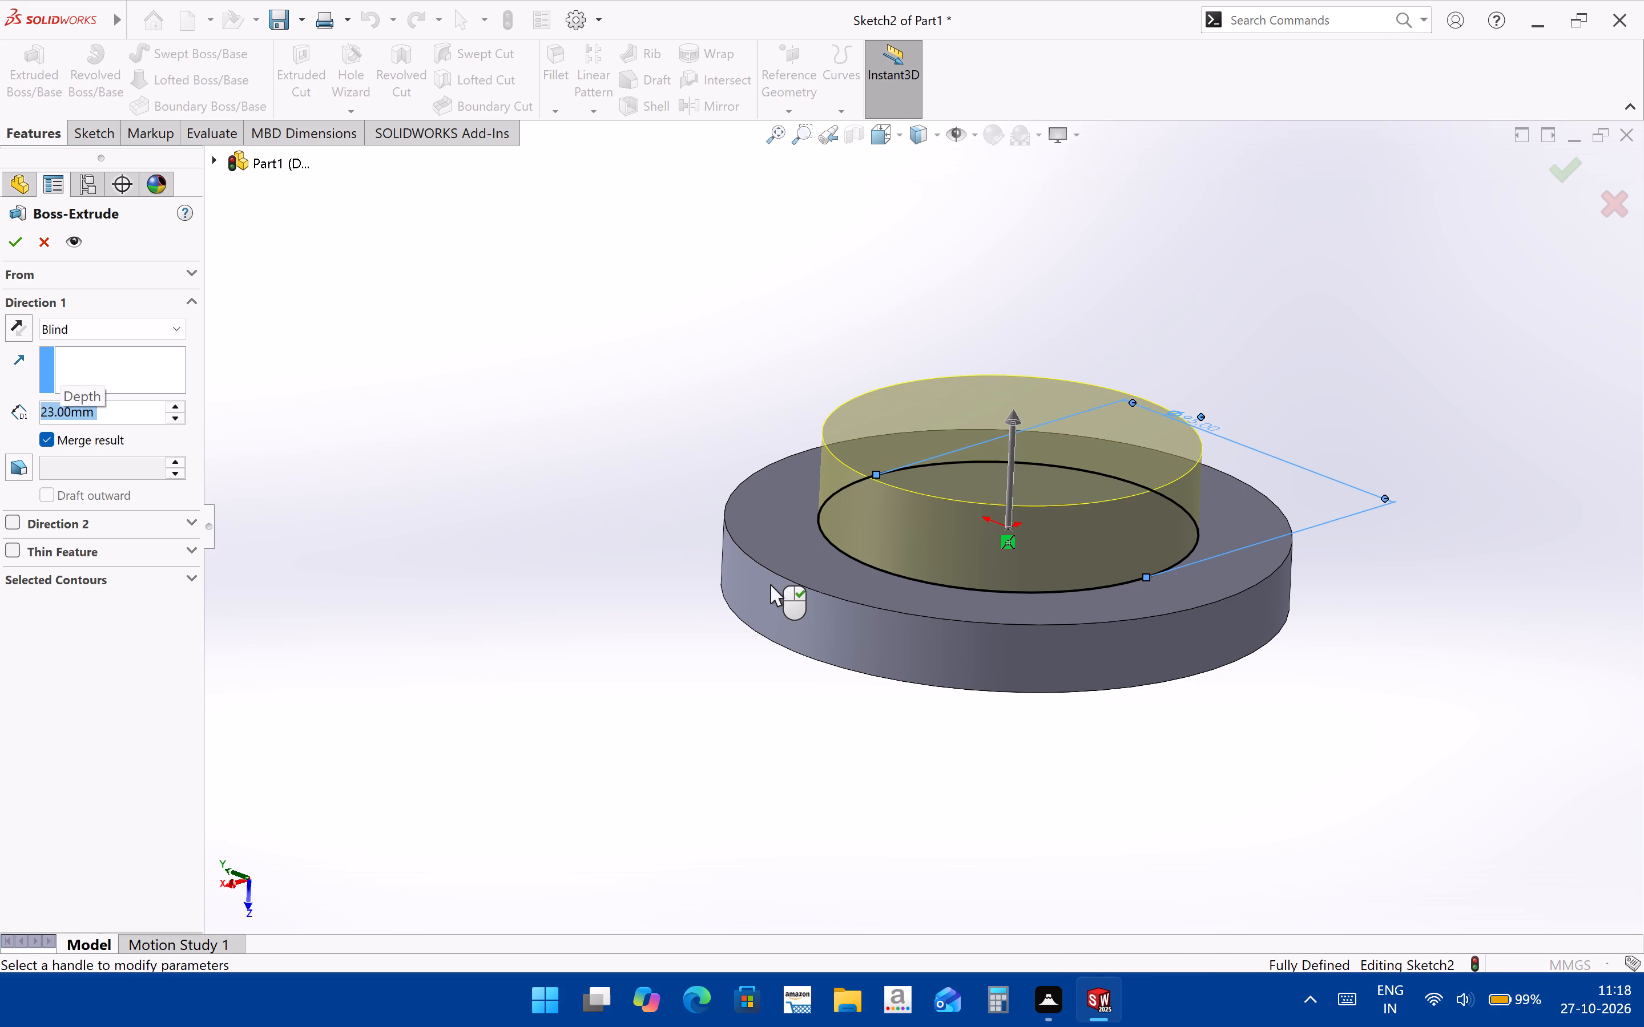
click(20, 236)
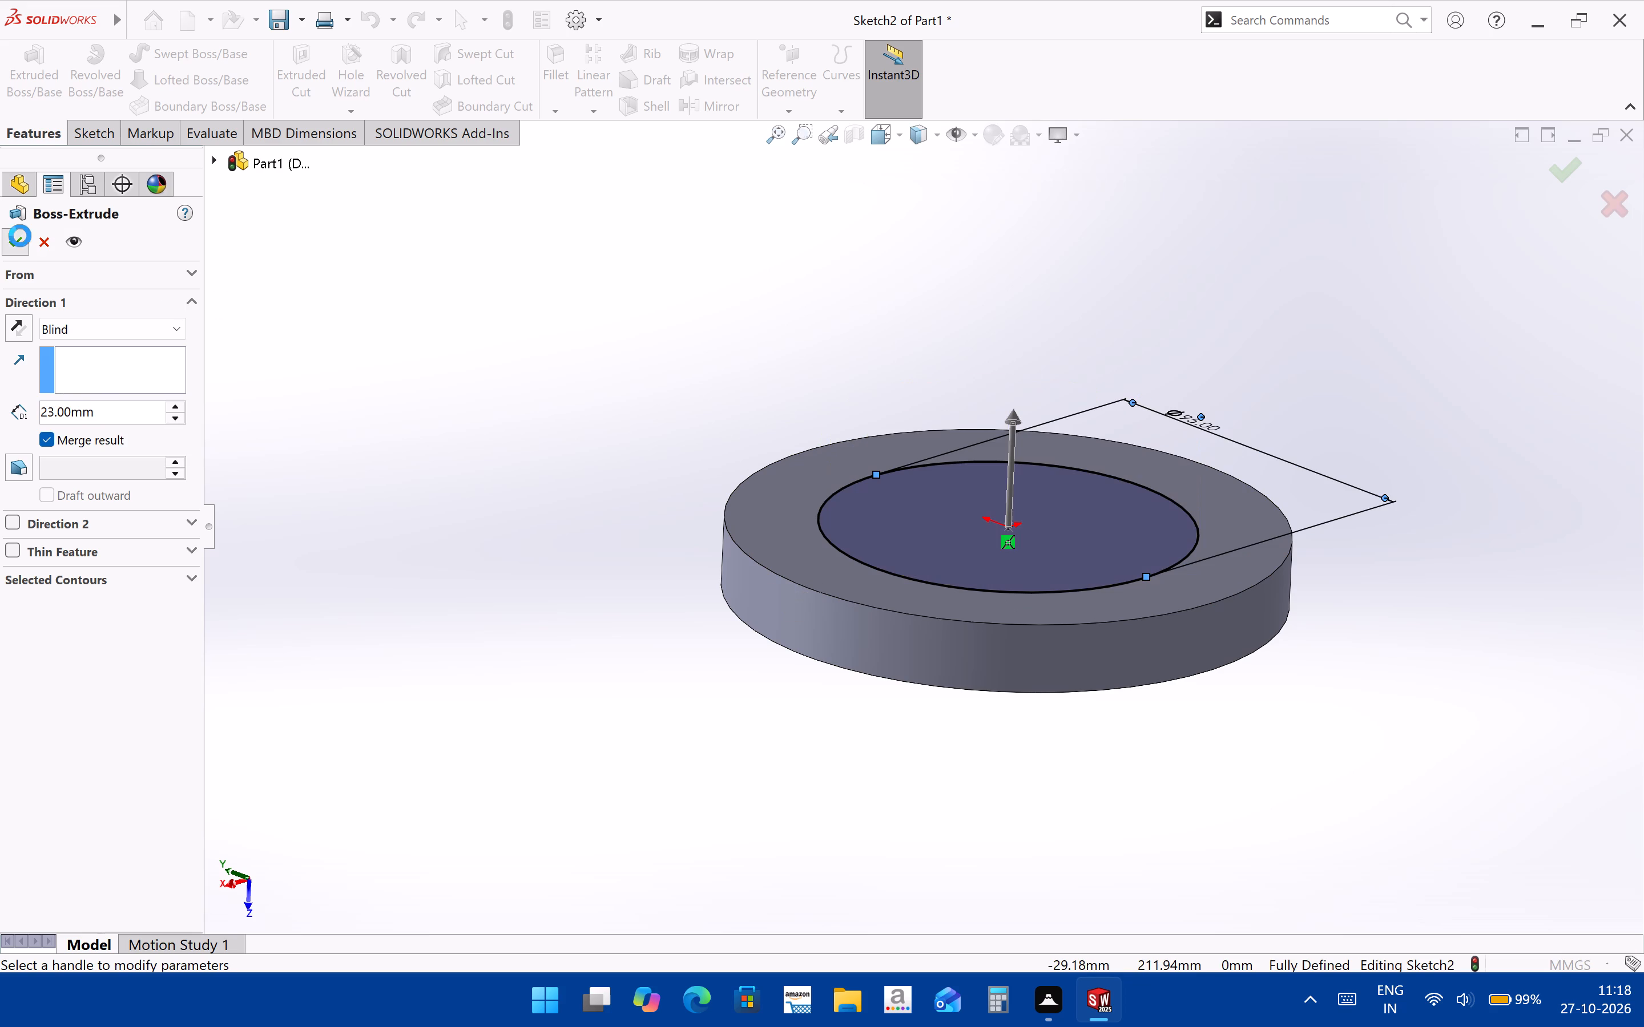
click(984, 809)
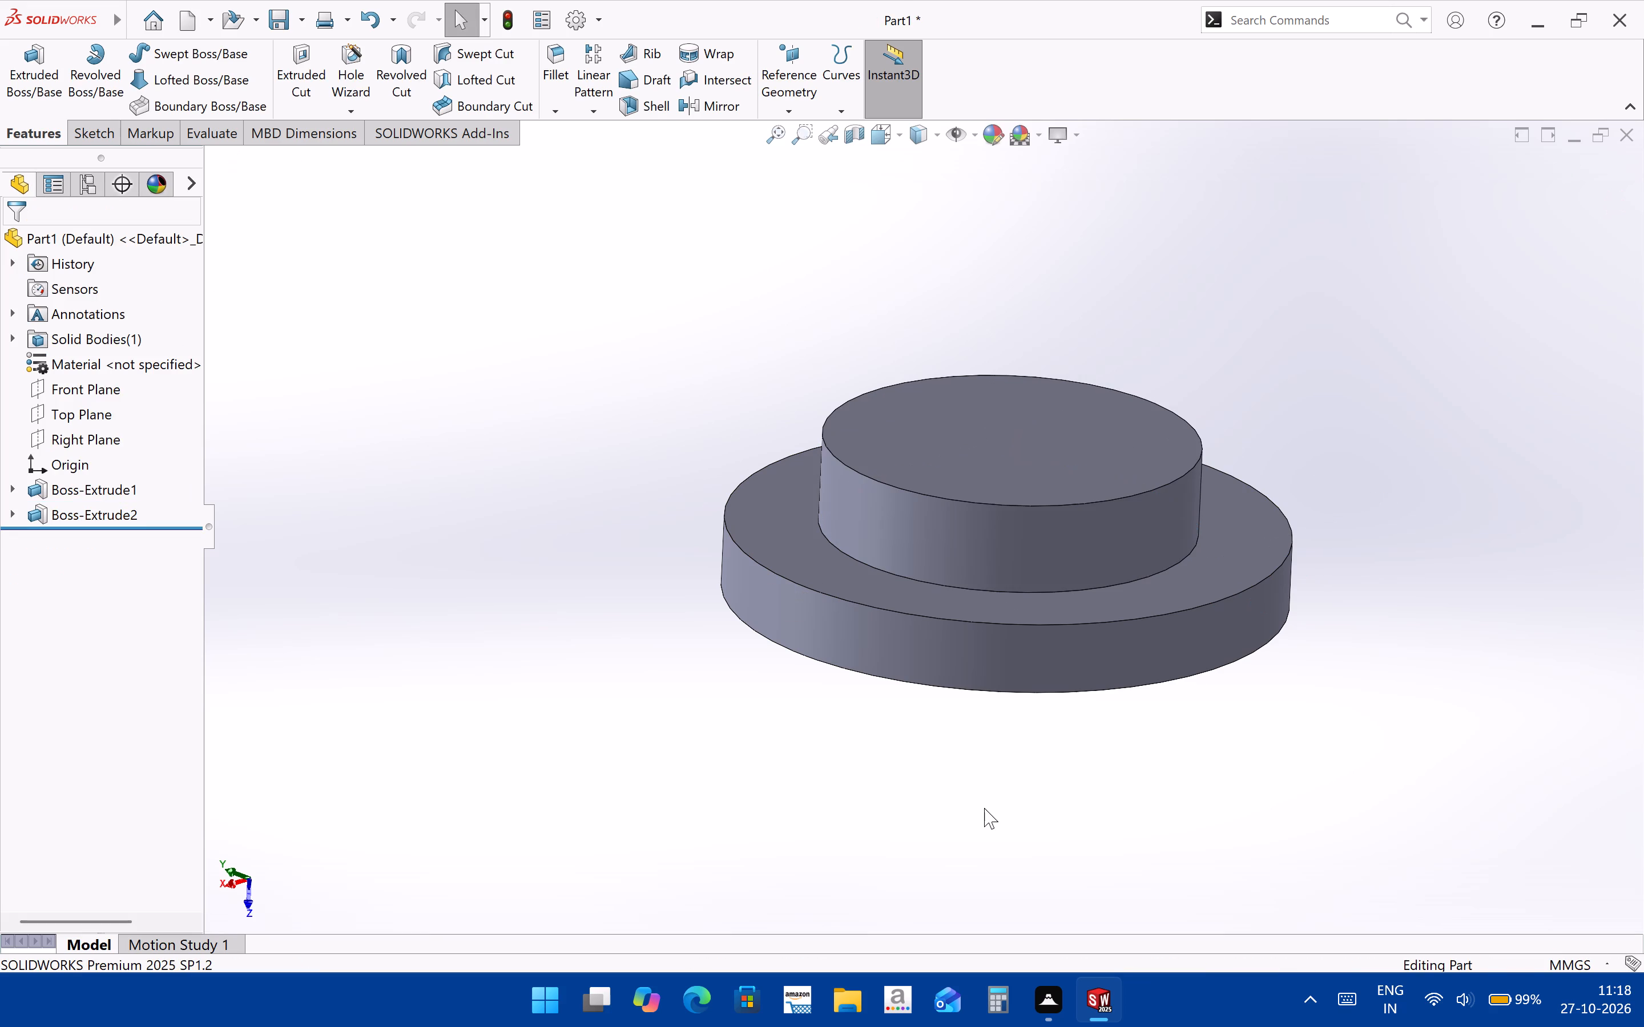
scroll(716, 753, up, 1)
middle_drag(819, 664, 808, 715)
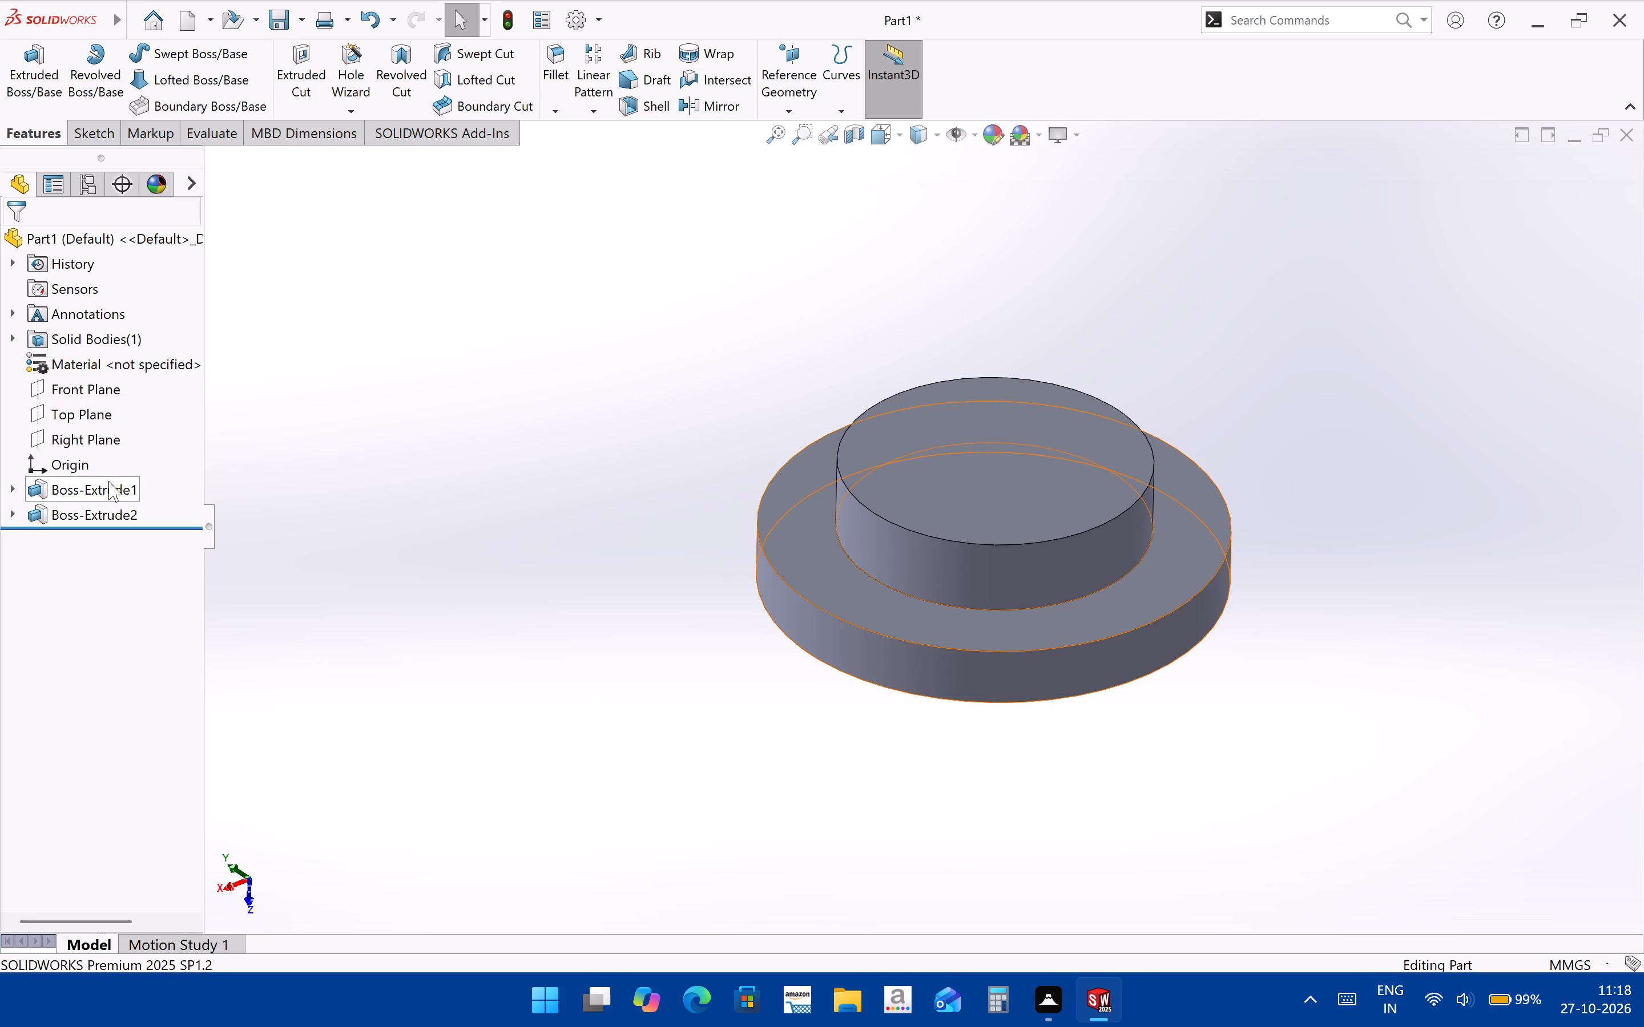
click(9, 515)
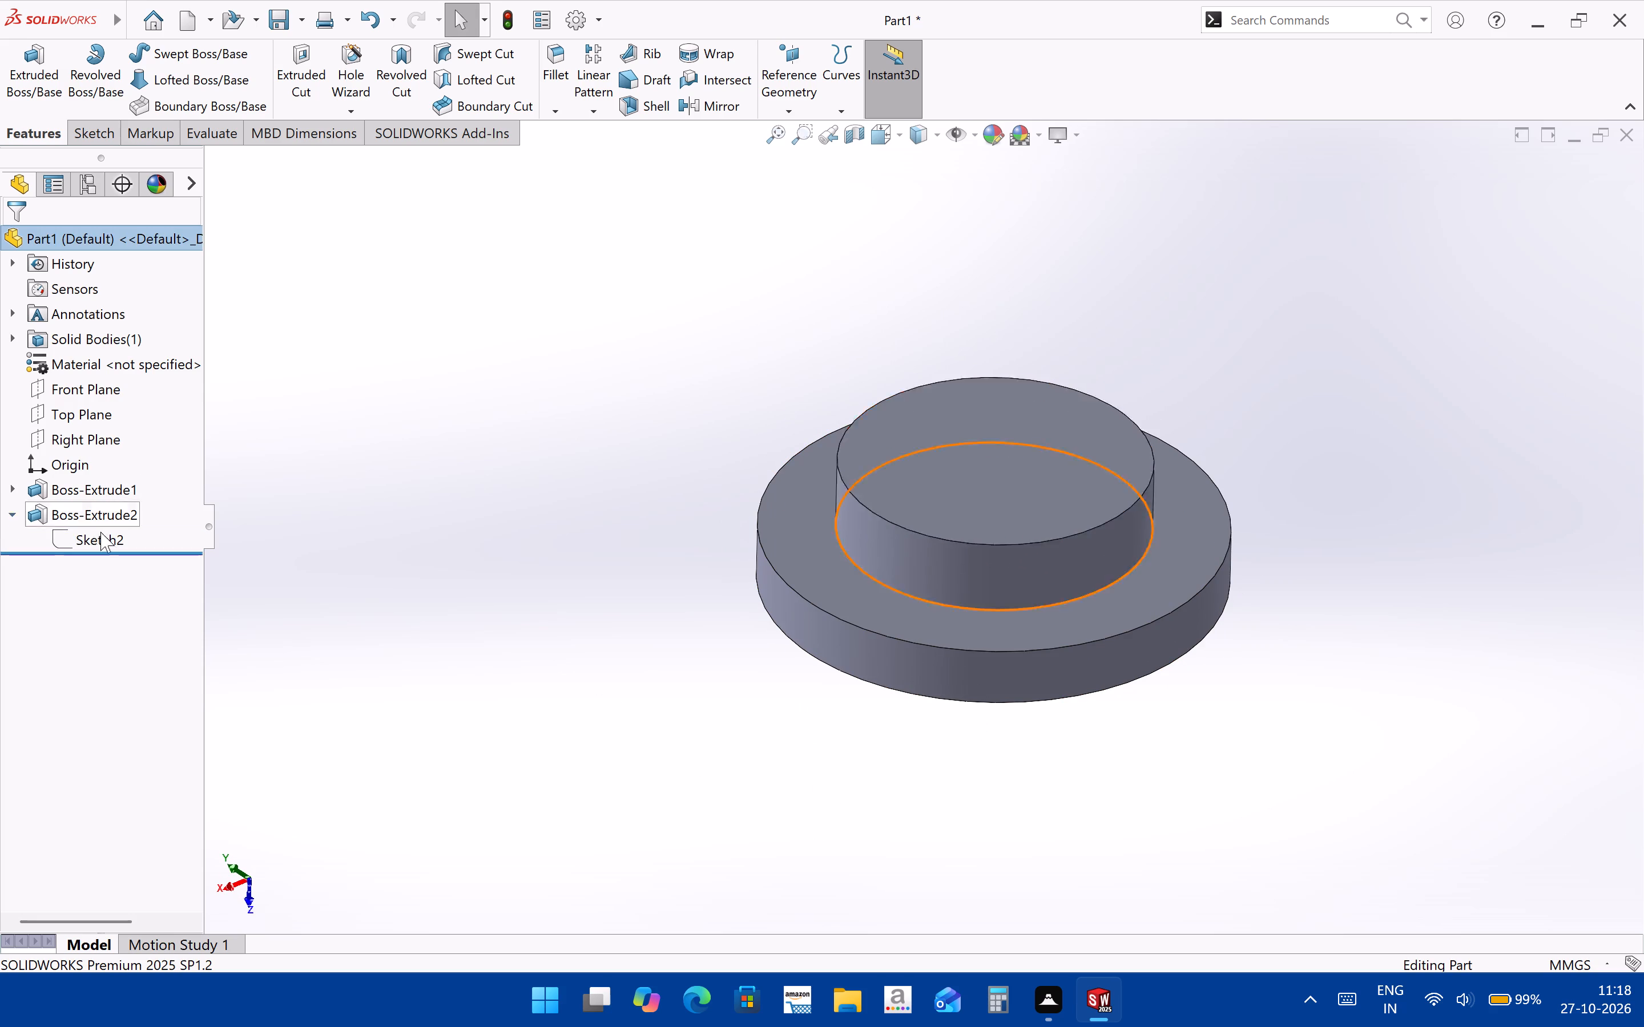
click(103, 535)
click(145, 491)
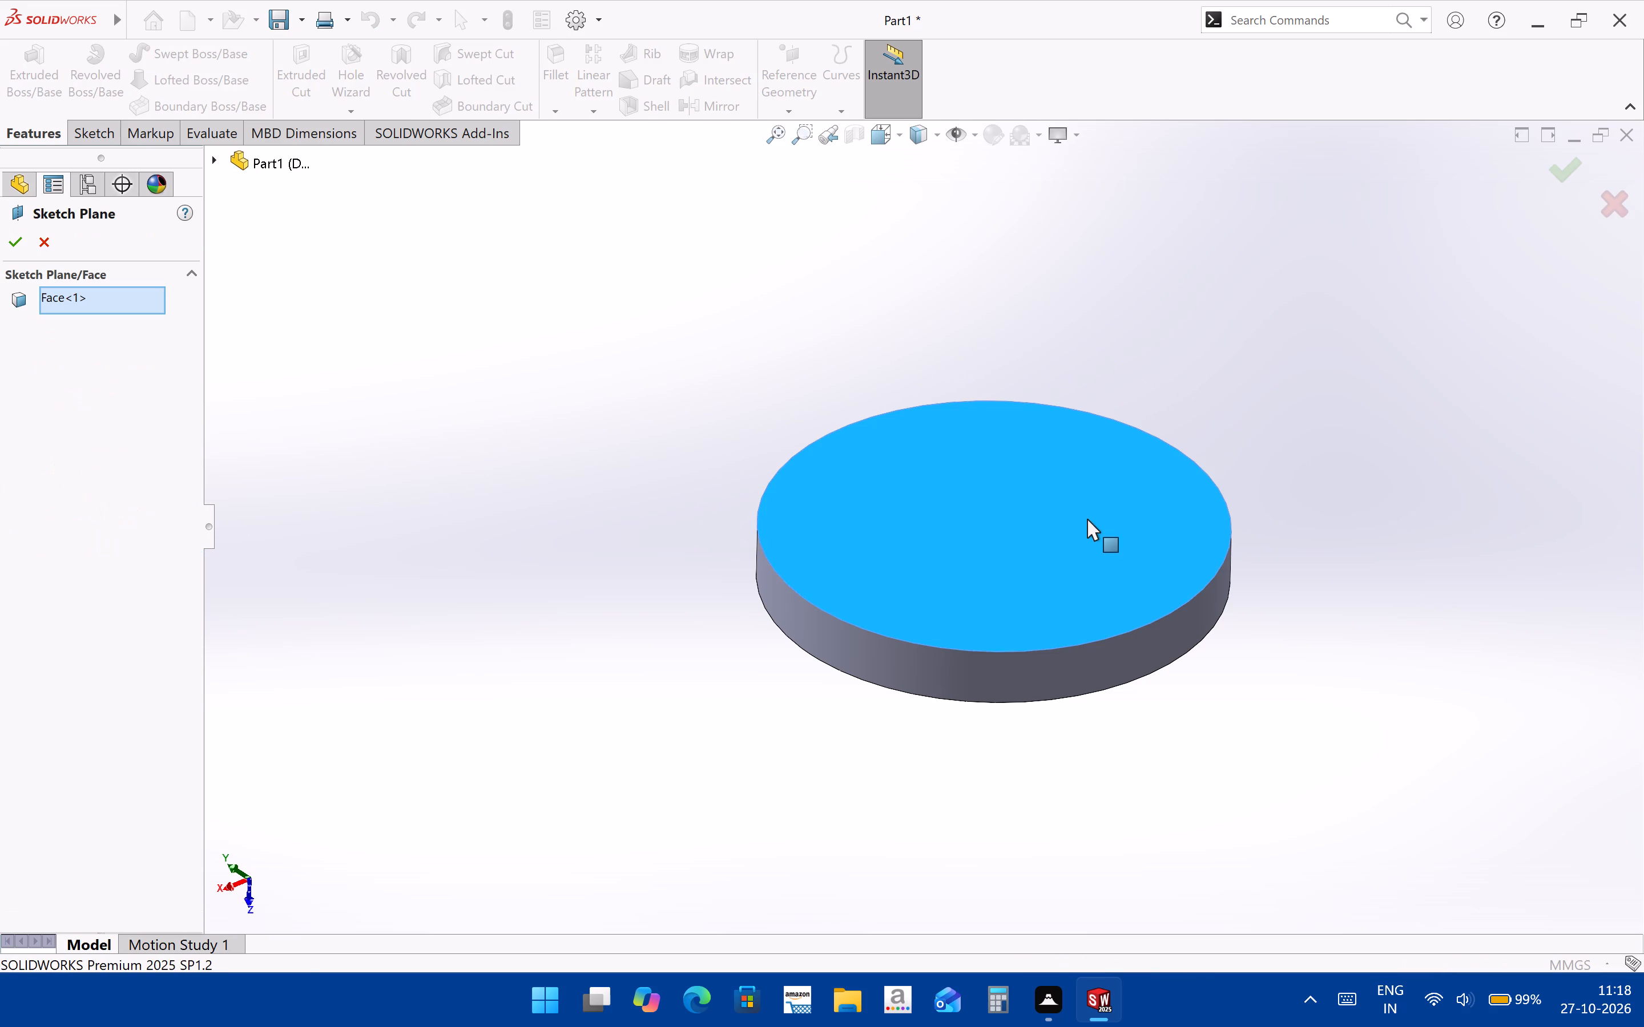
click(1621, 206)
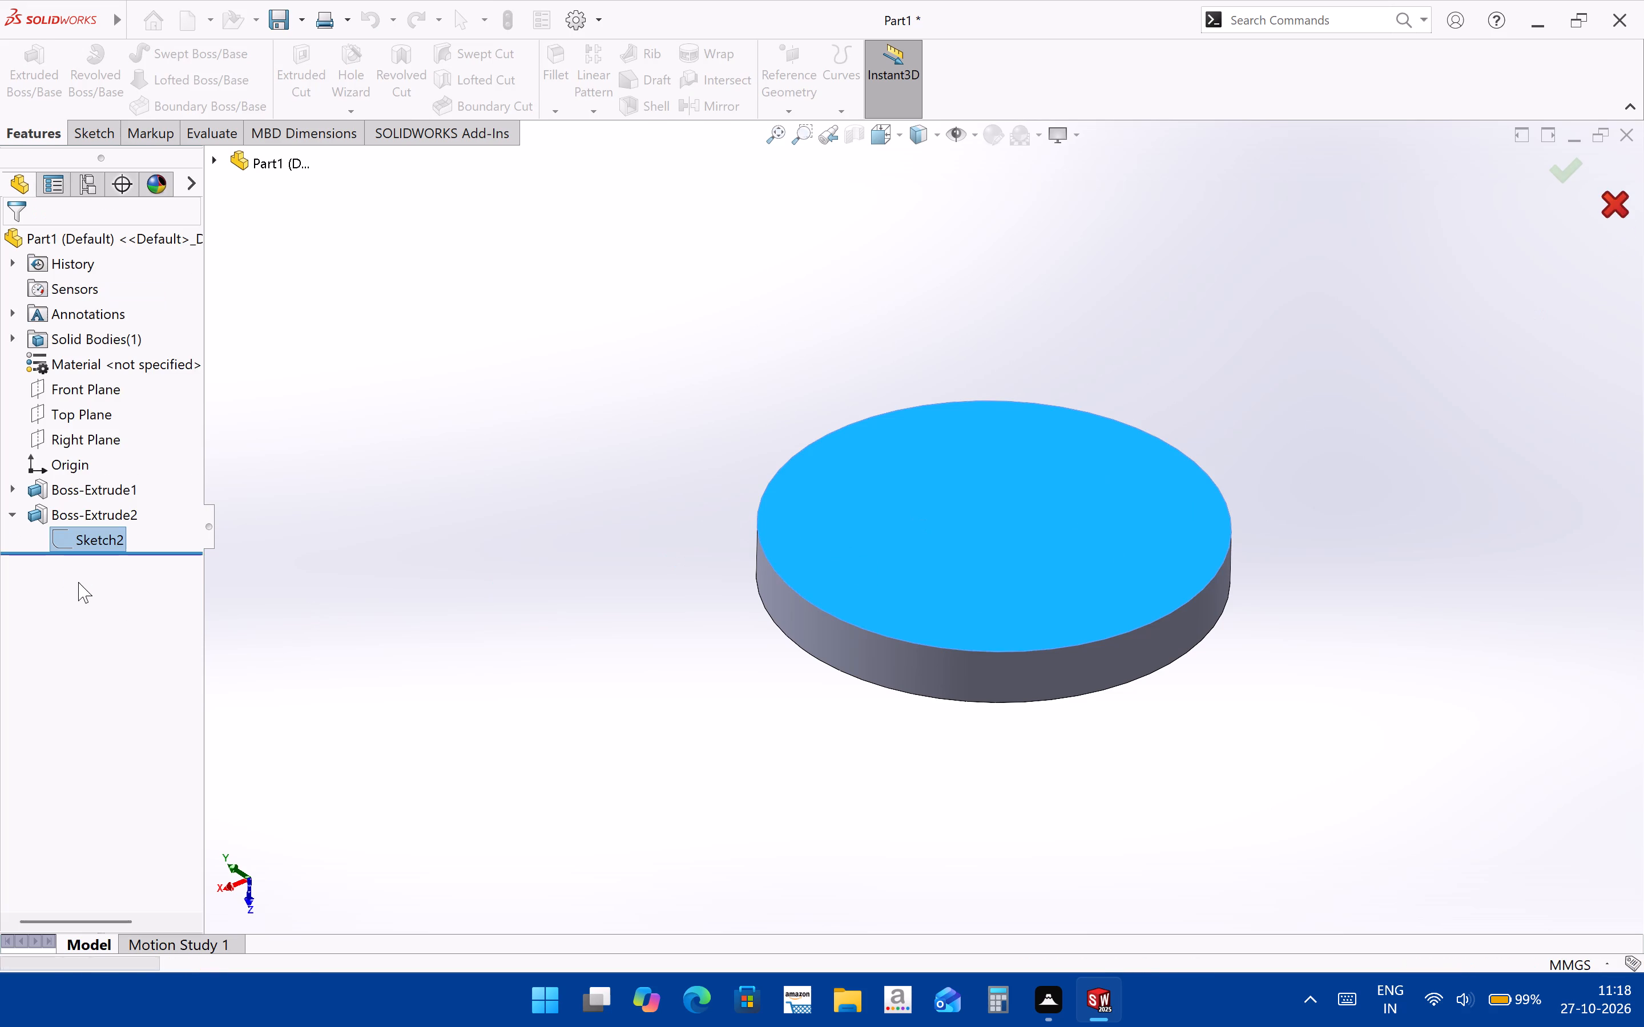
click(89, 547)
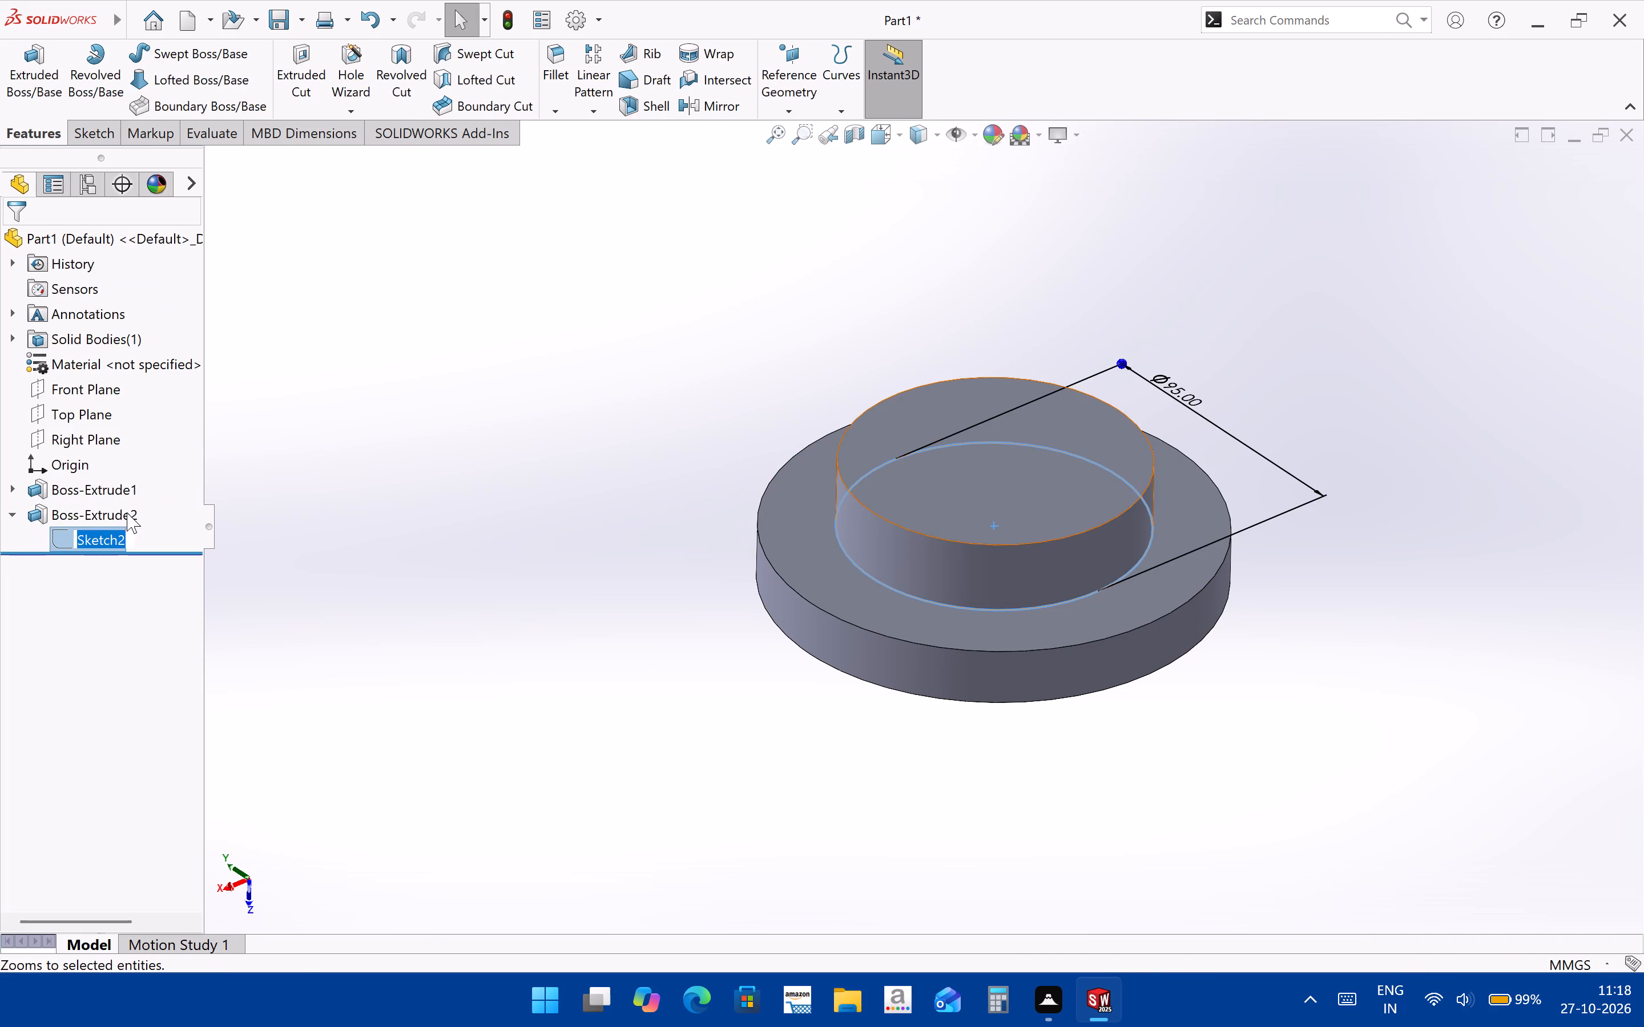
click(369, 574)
Reopen the 95 mm boss sketch and draw a horizontal centerline about 157 mm long through the origin, extending past the flange's edges.
click(100, 535)
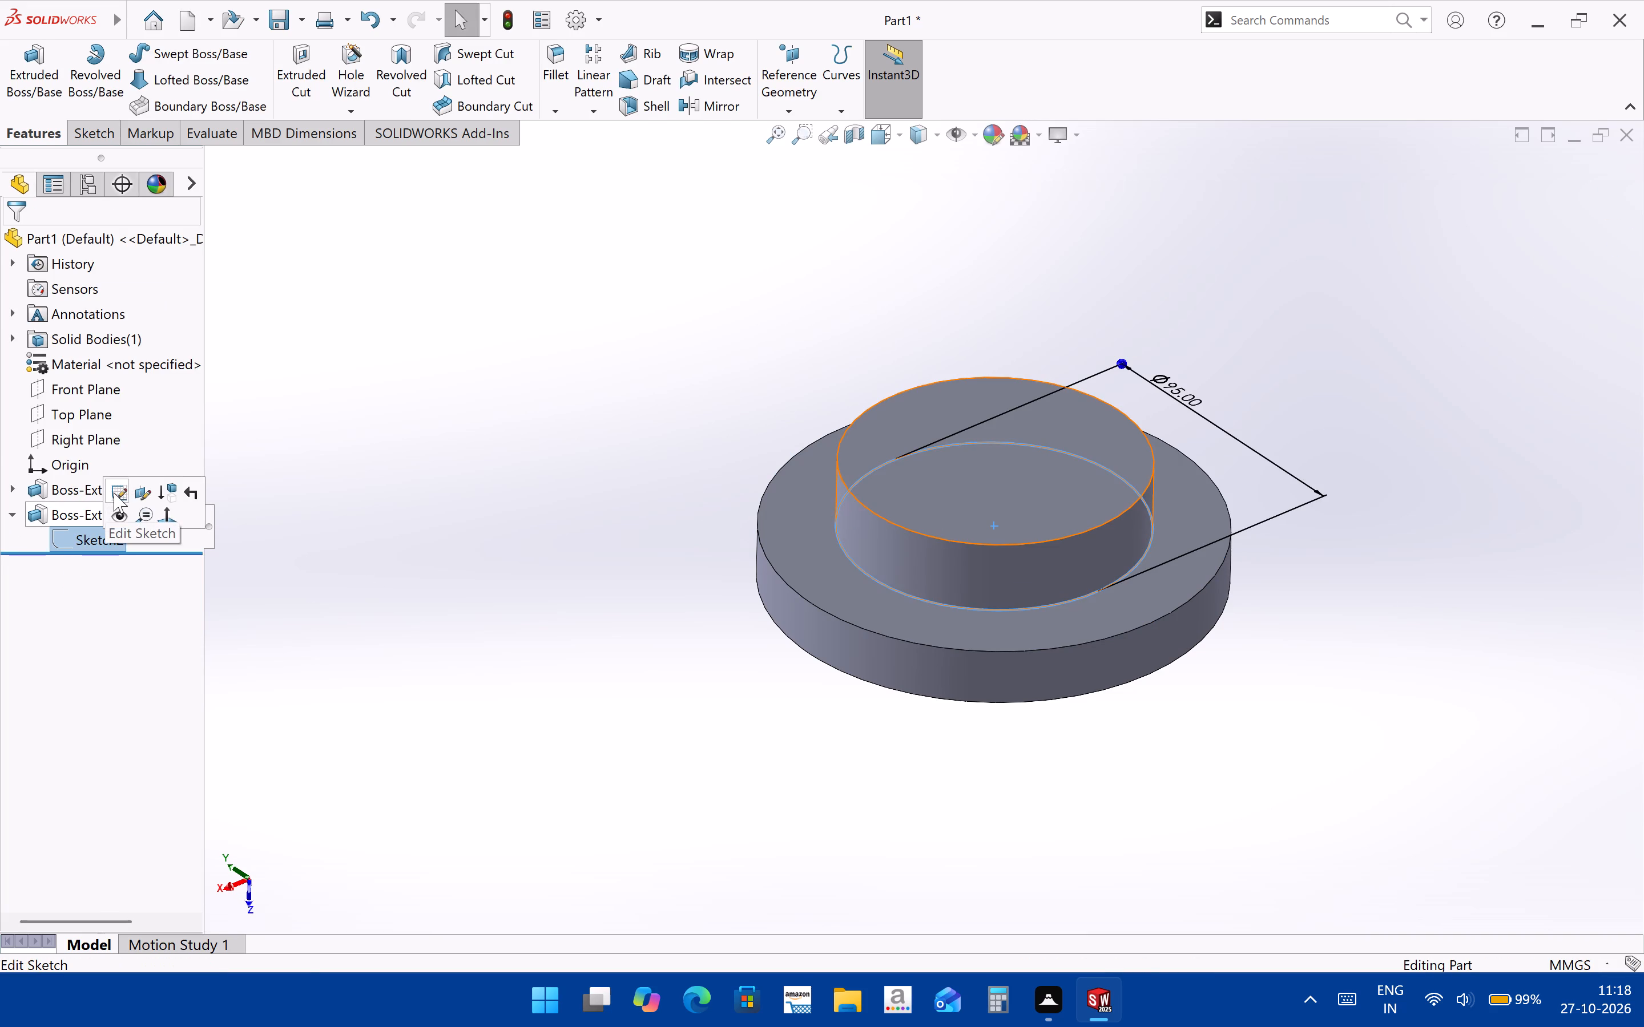
click(121, 492)
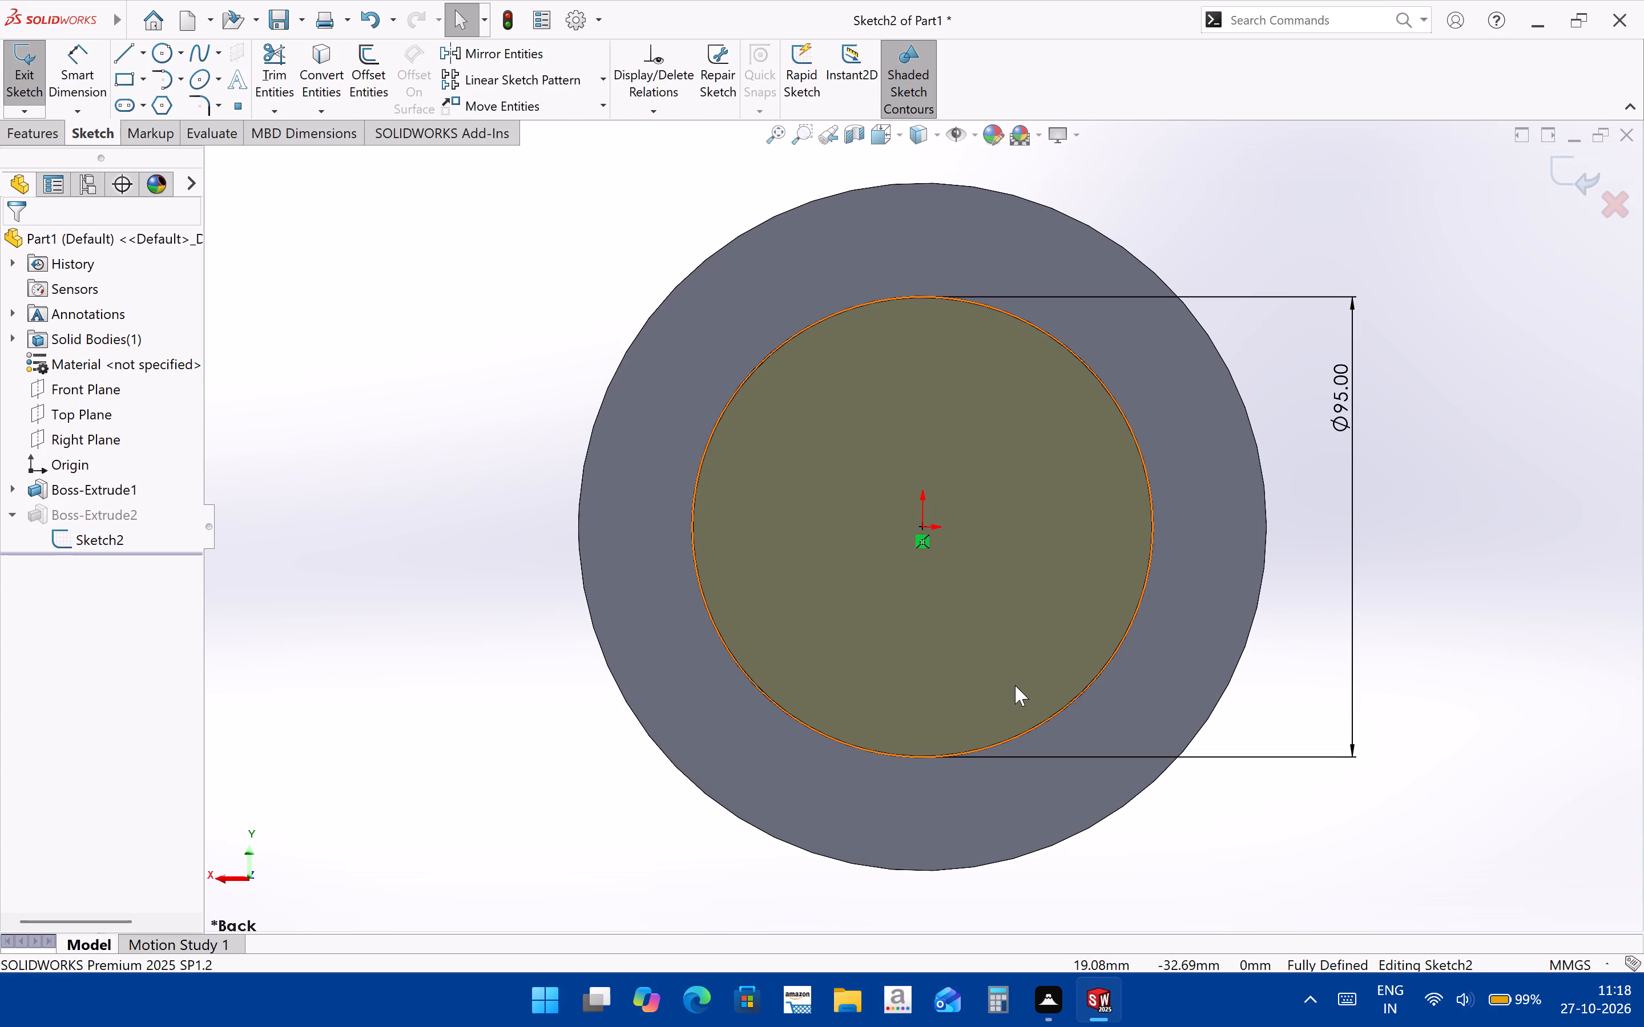
click(147, 60)
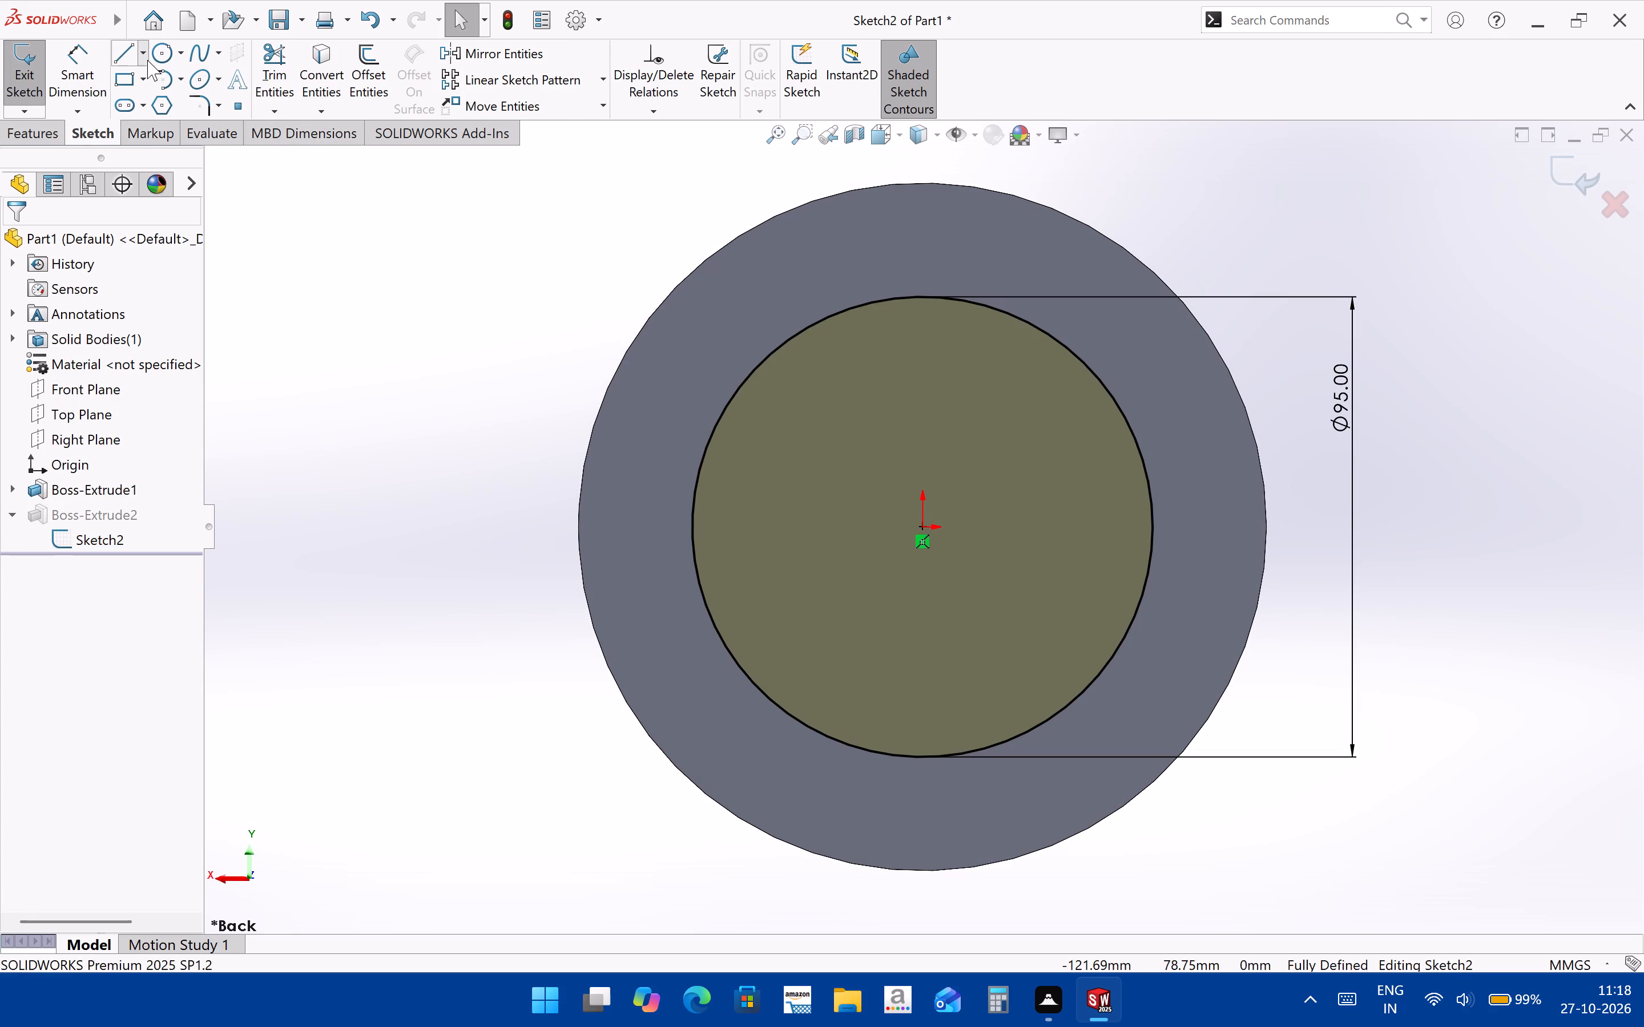
click(171, 114)
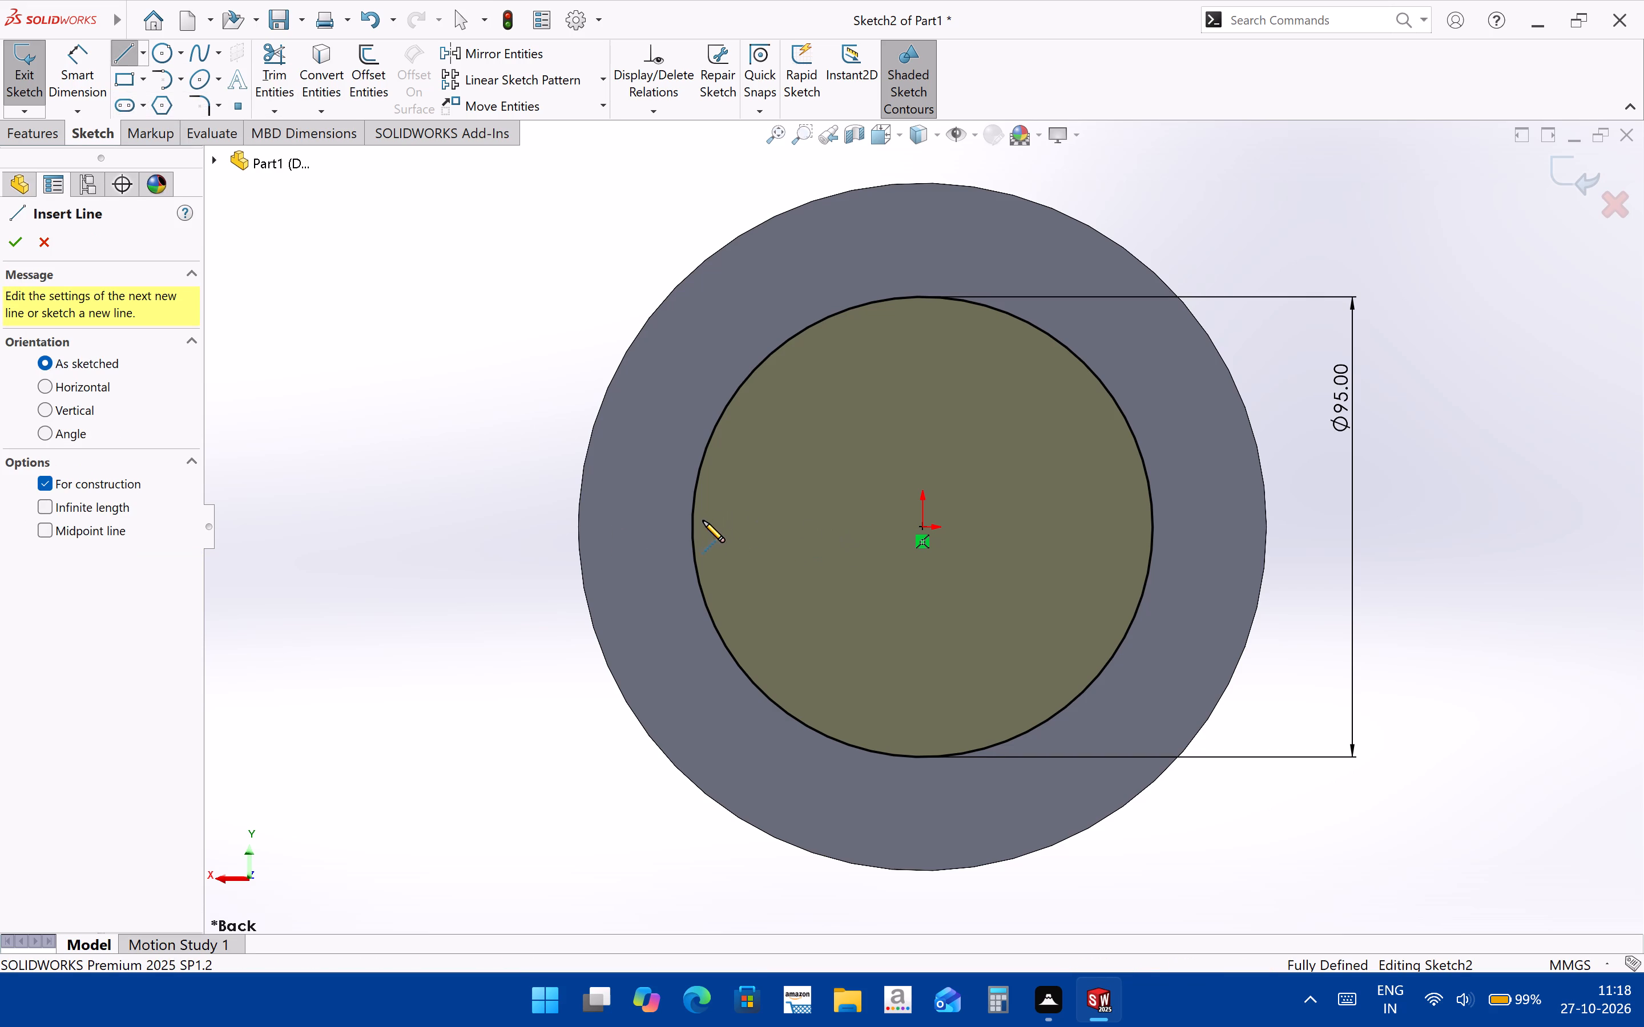
click(527, 528)
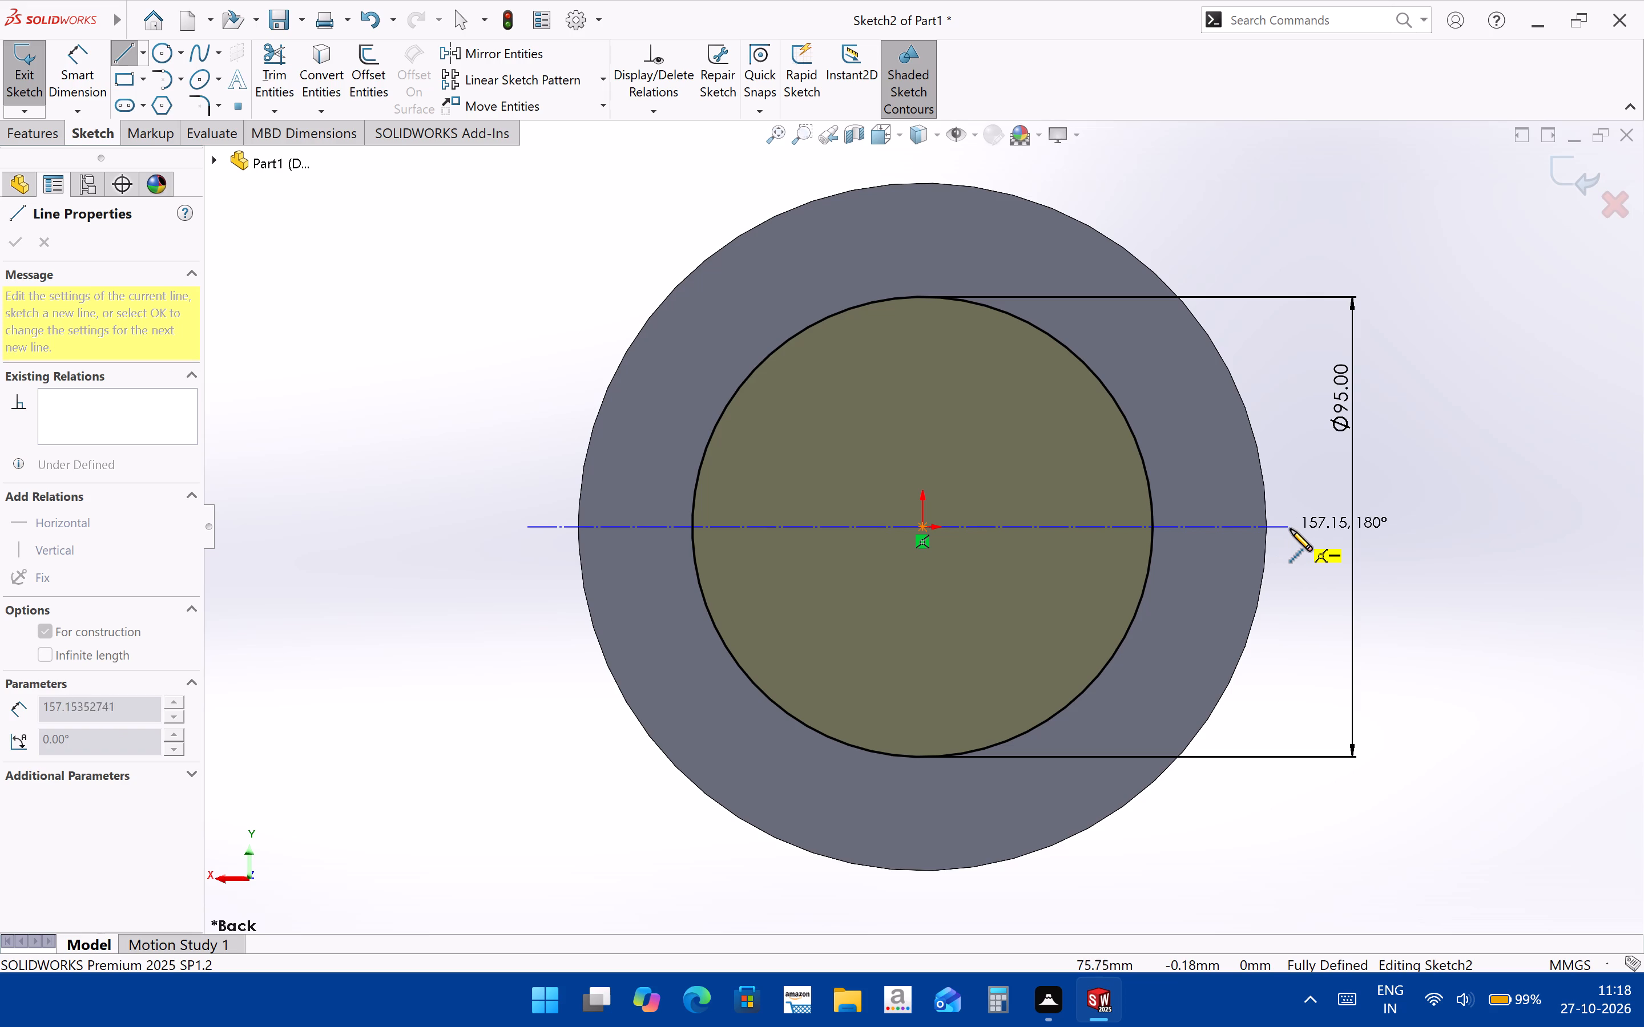
click(1290, 529)
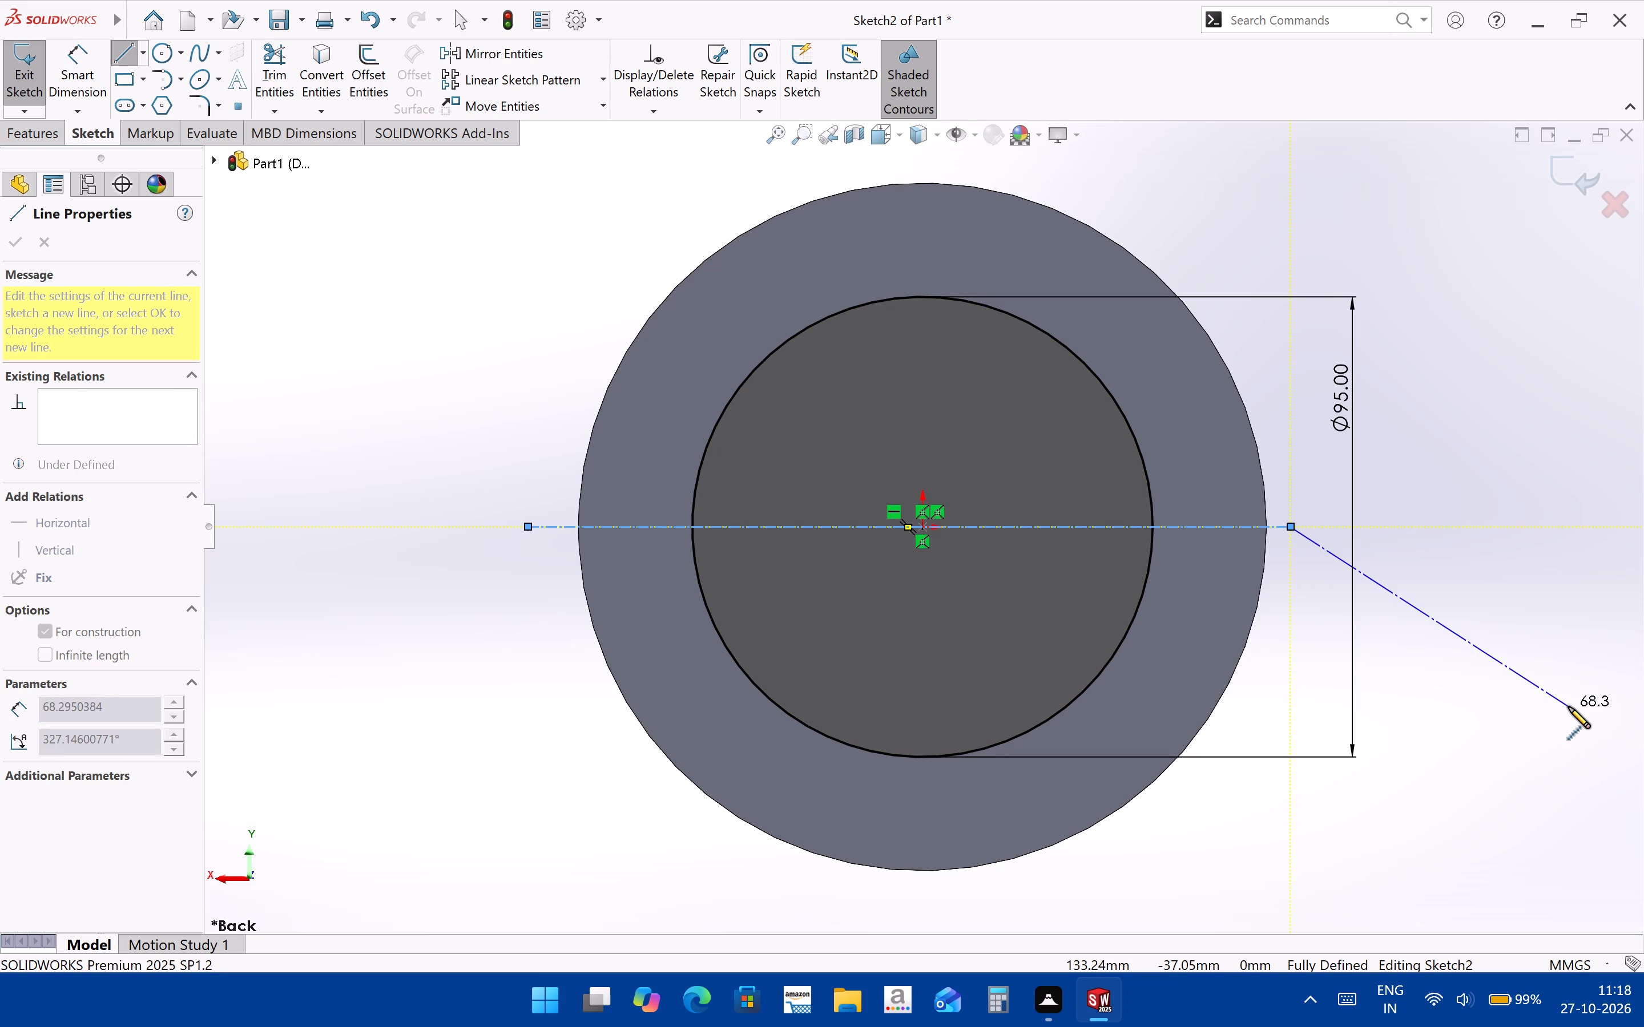
key(Escape)
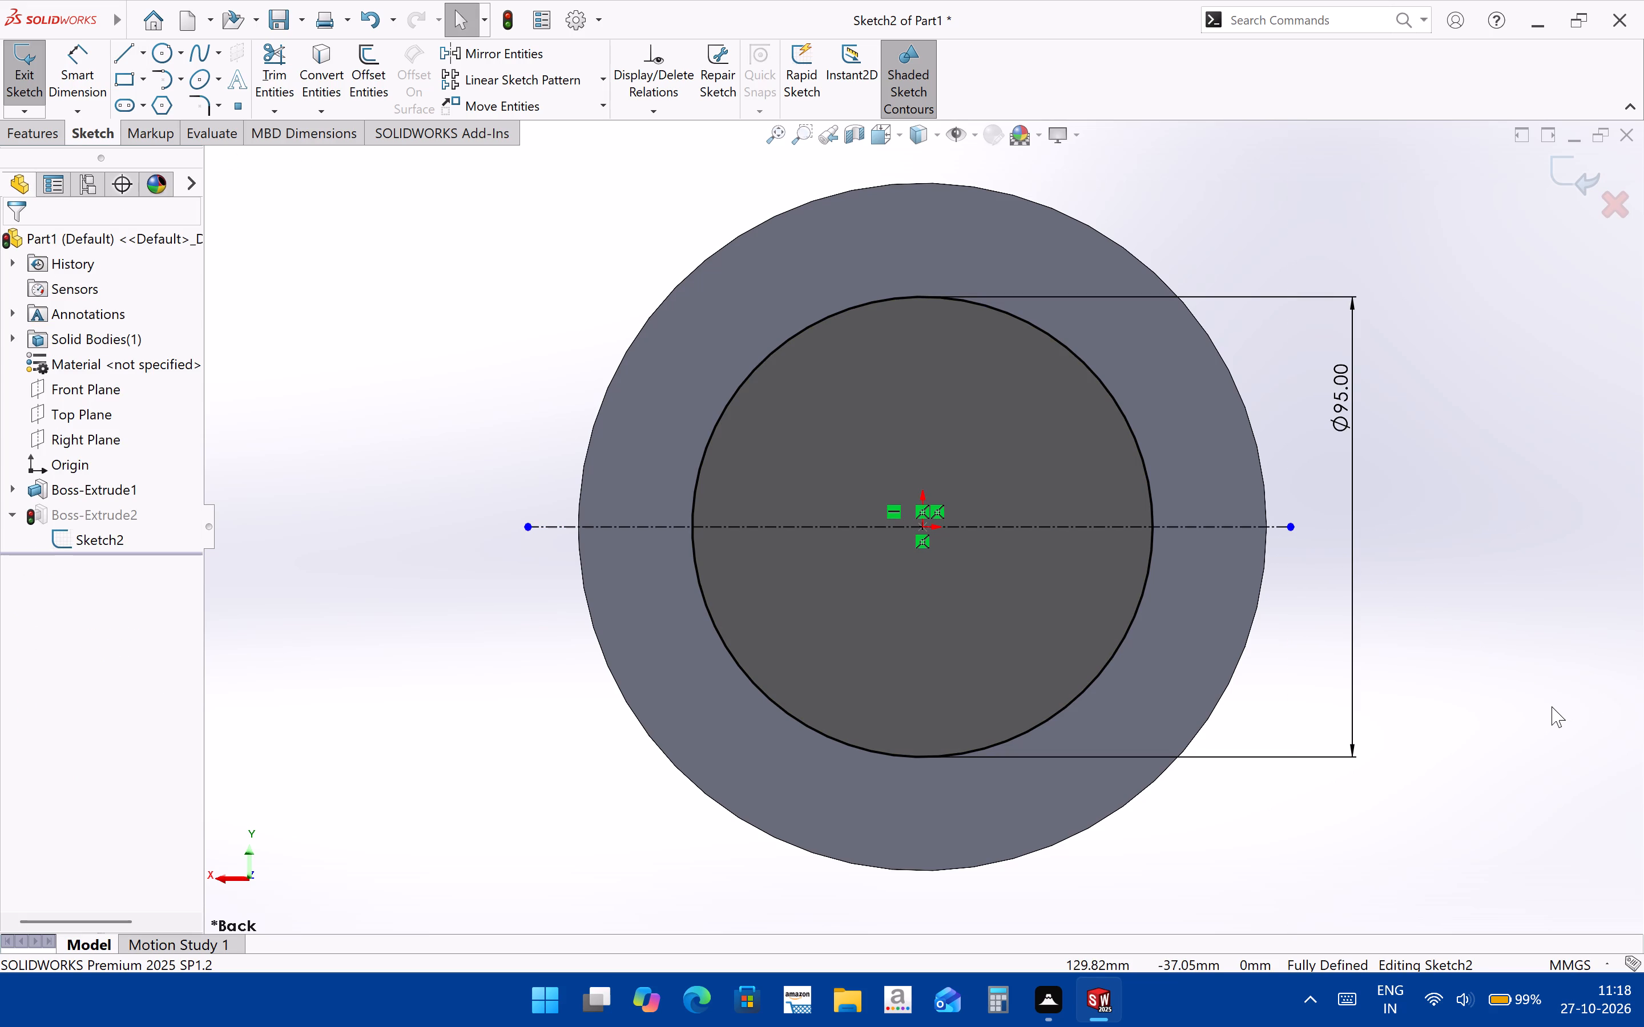
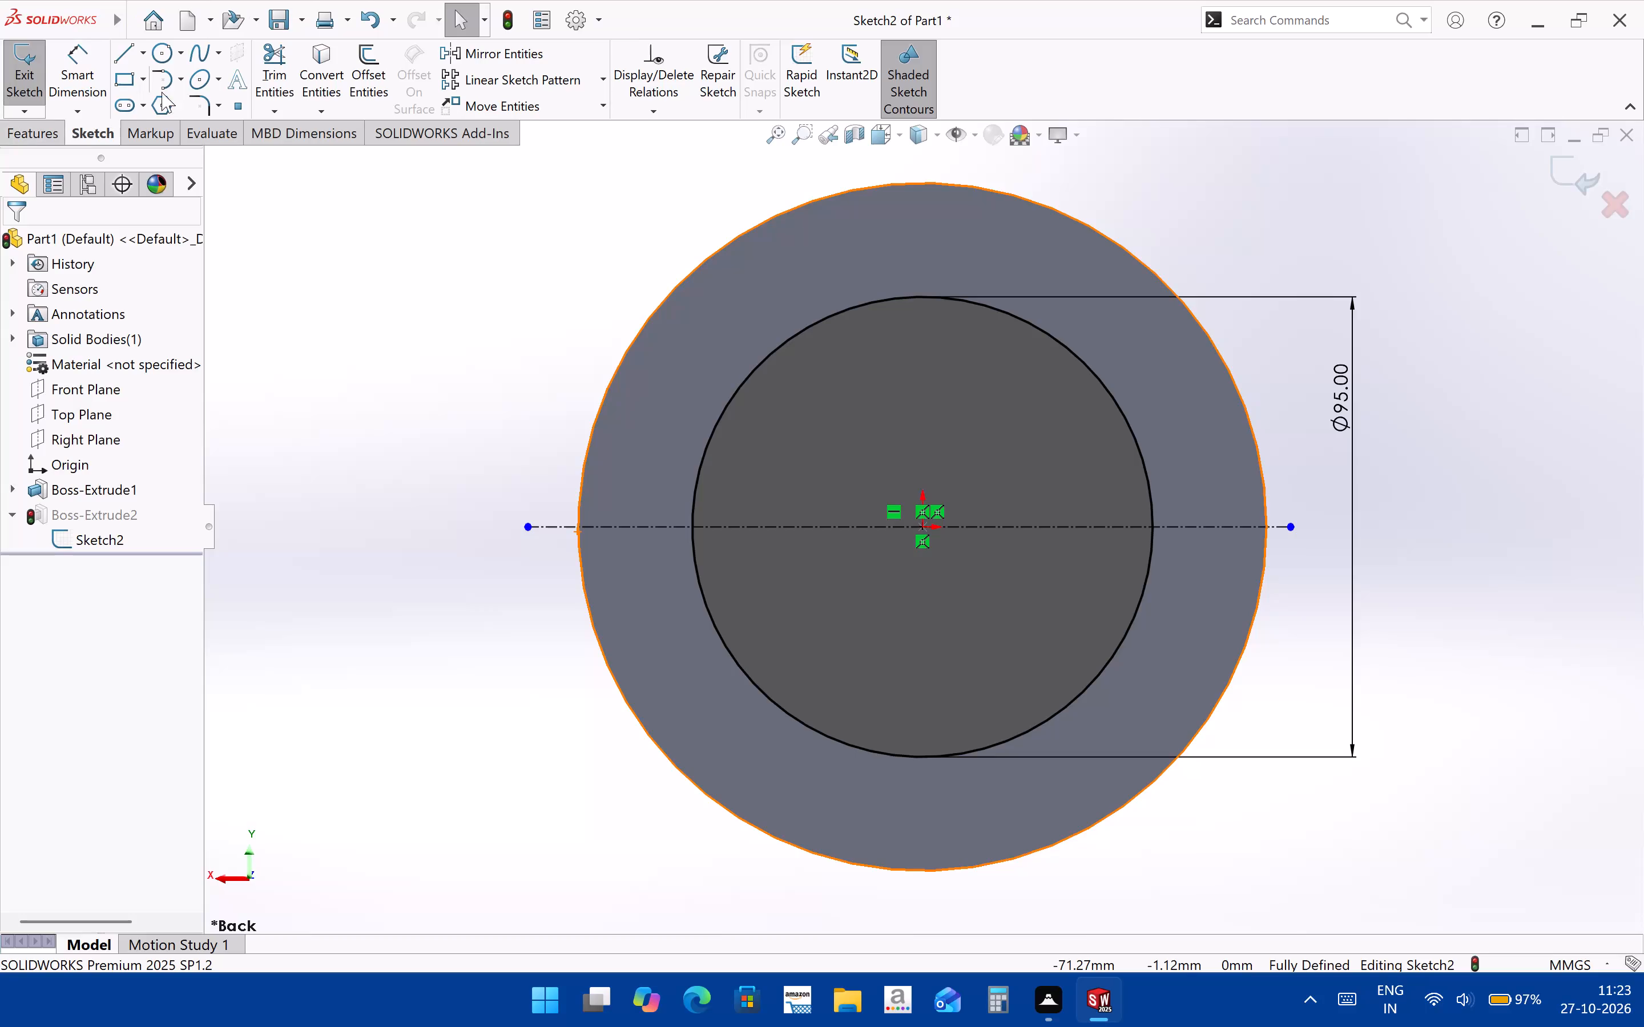
Draw a horizontal line about 39 mm long above the centerline, crossing the boss circle and the flange edge on the circle's right side.
click(135, 56)
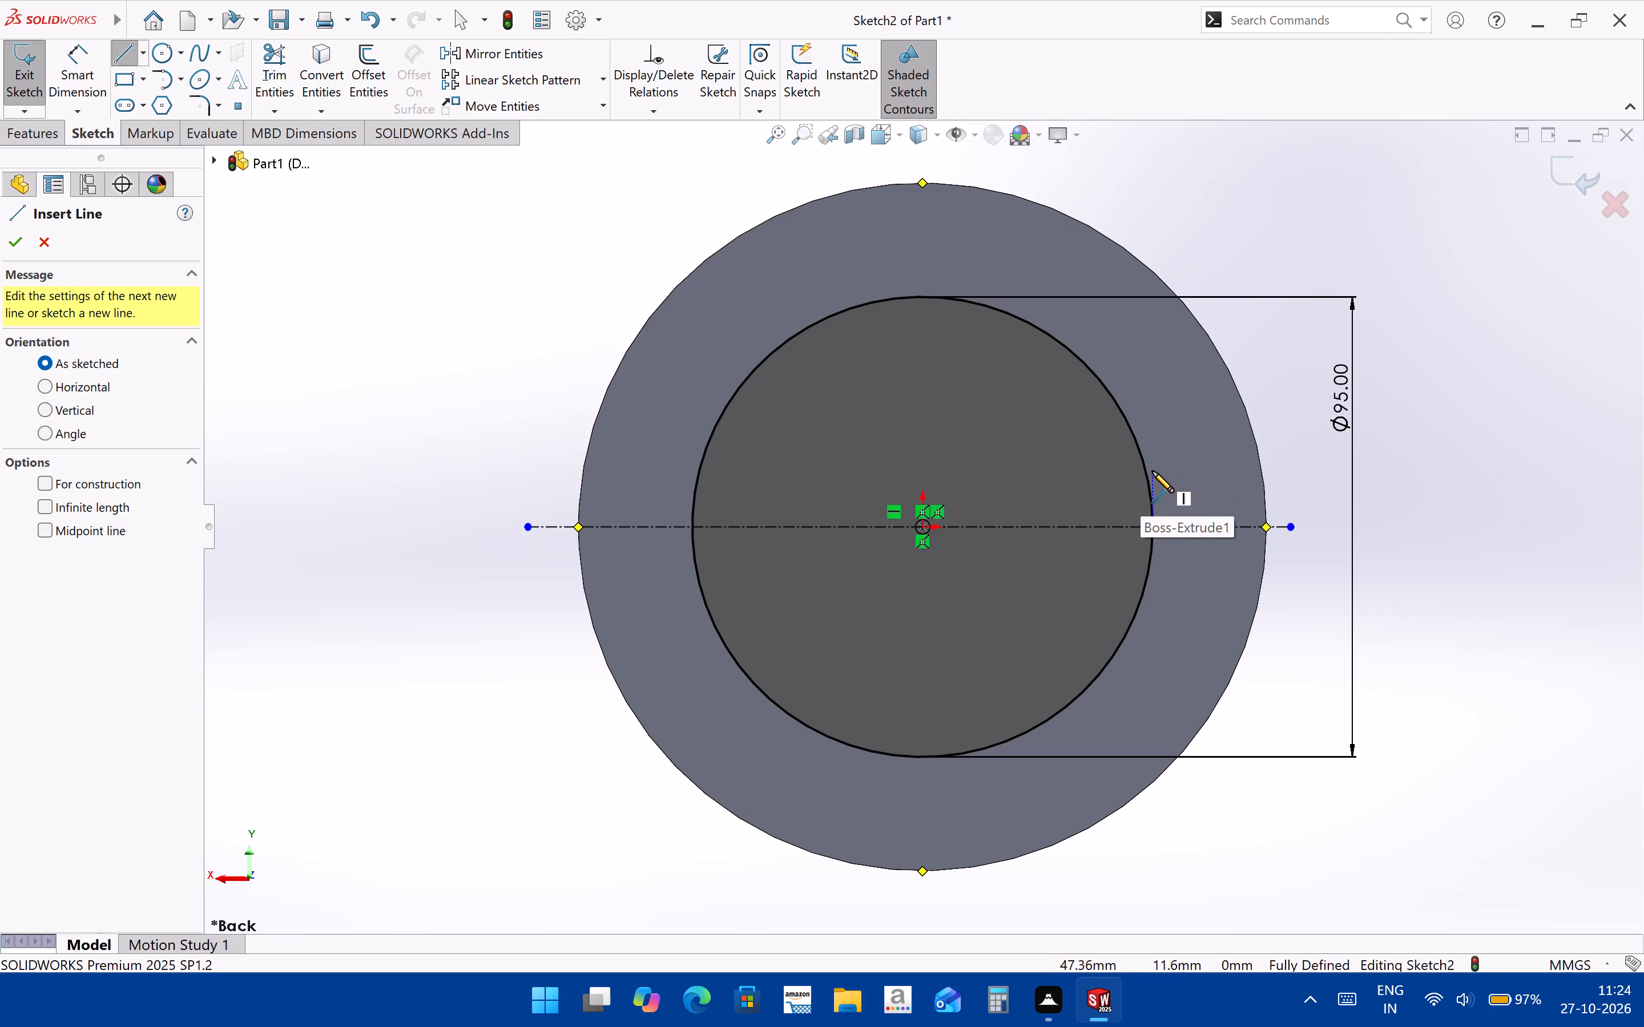
click(1124, 471)
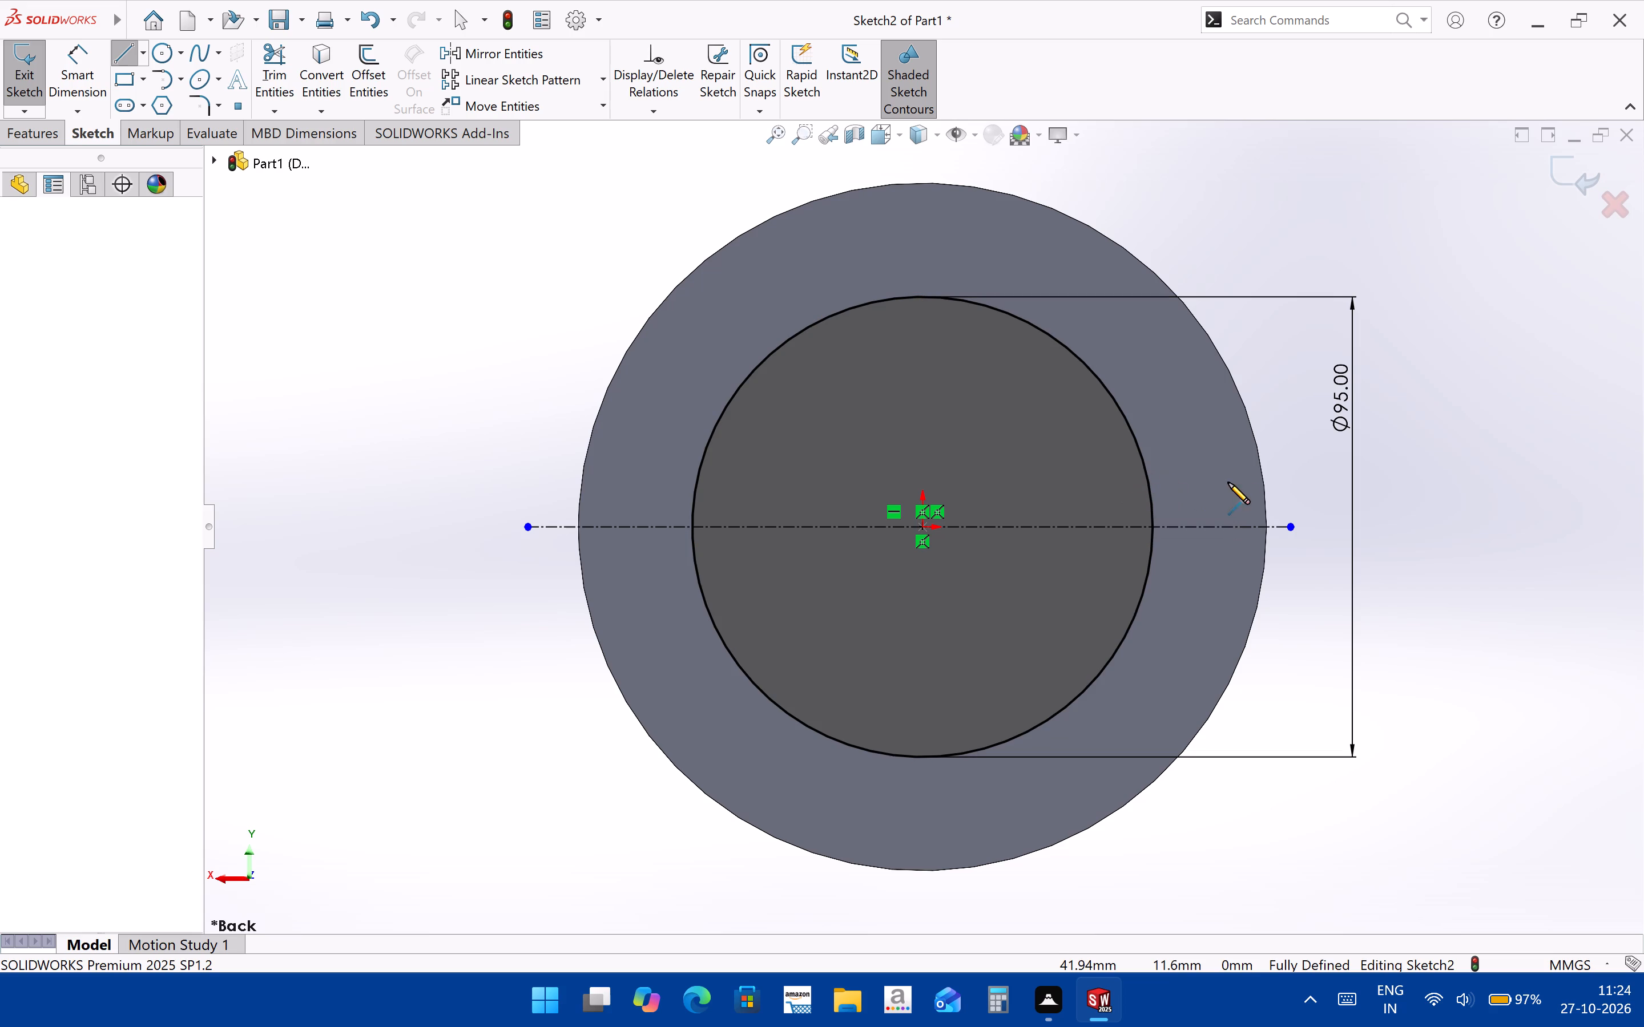
click(1312, 471)
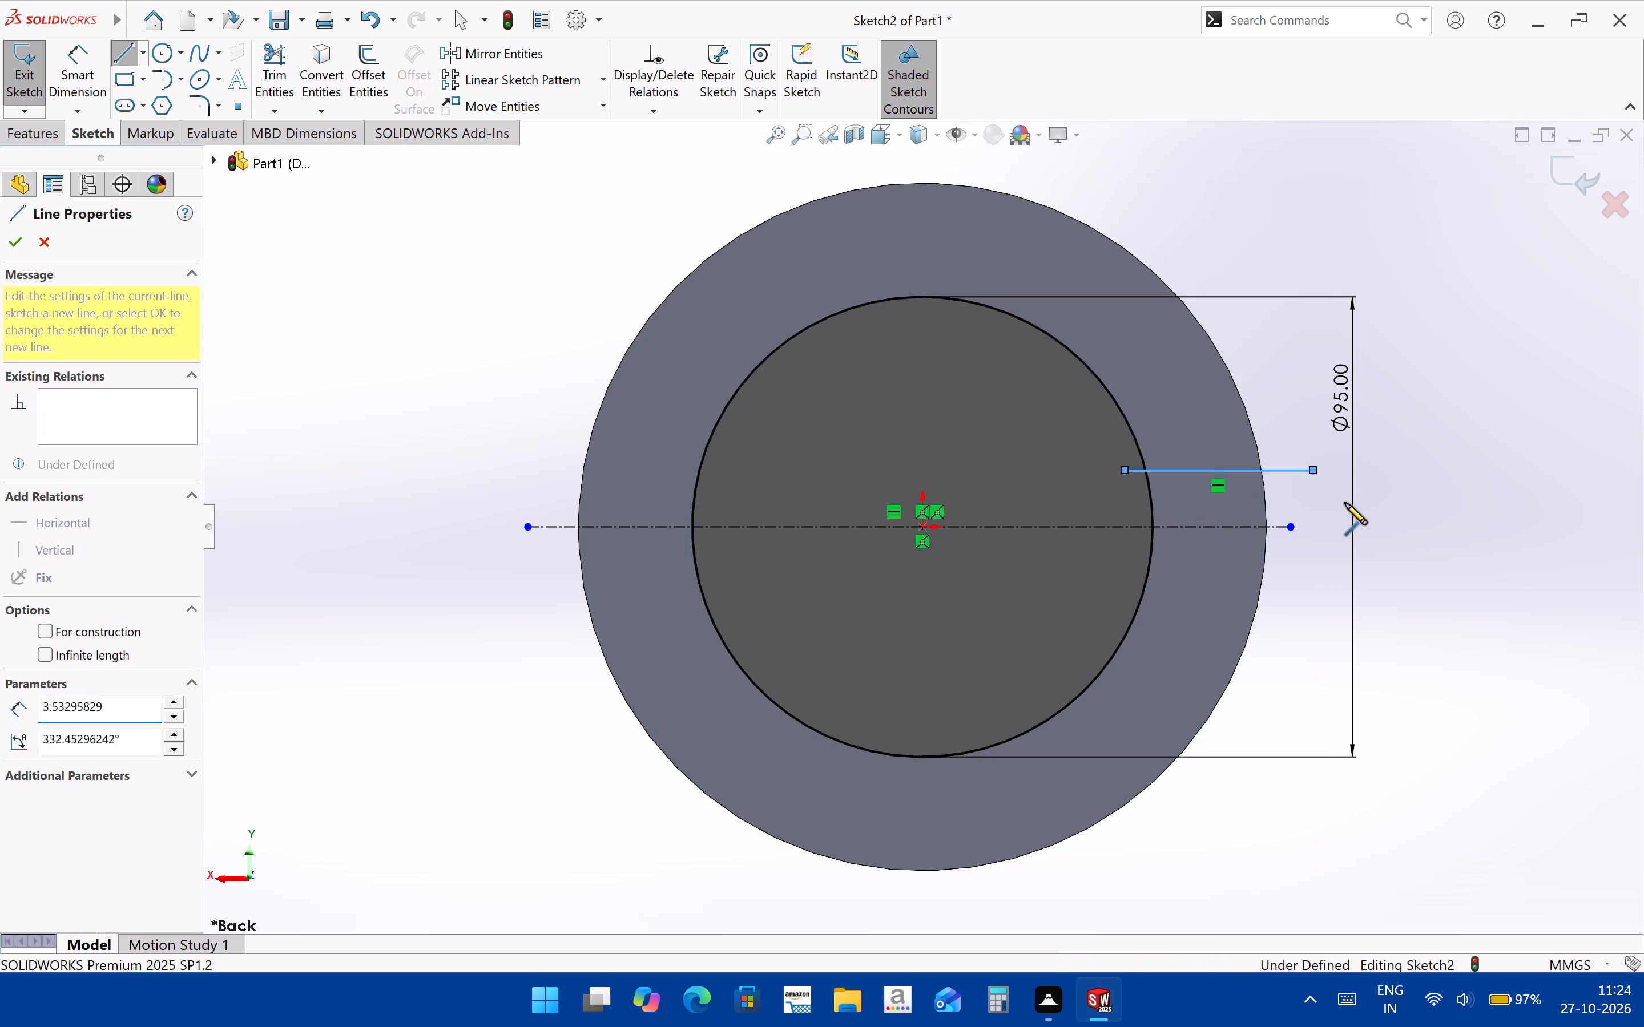
key(grave)
key(Escape)
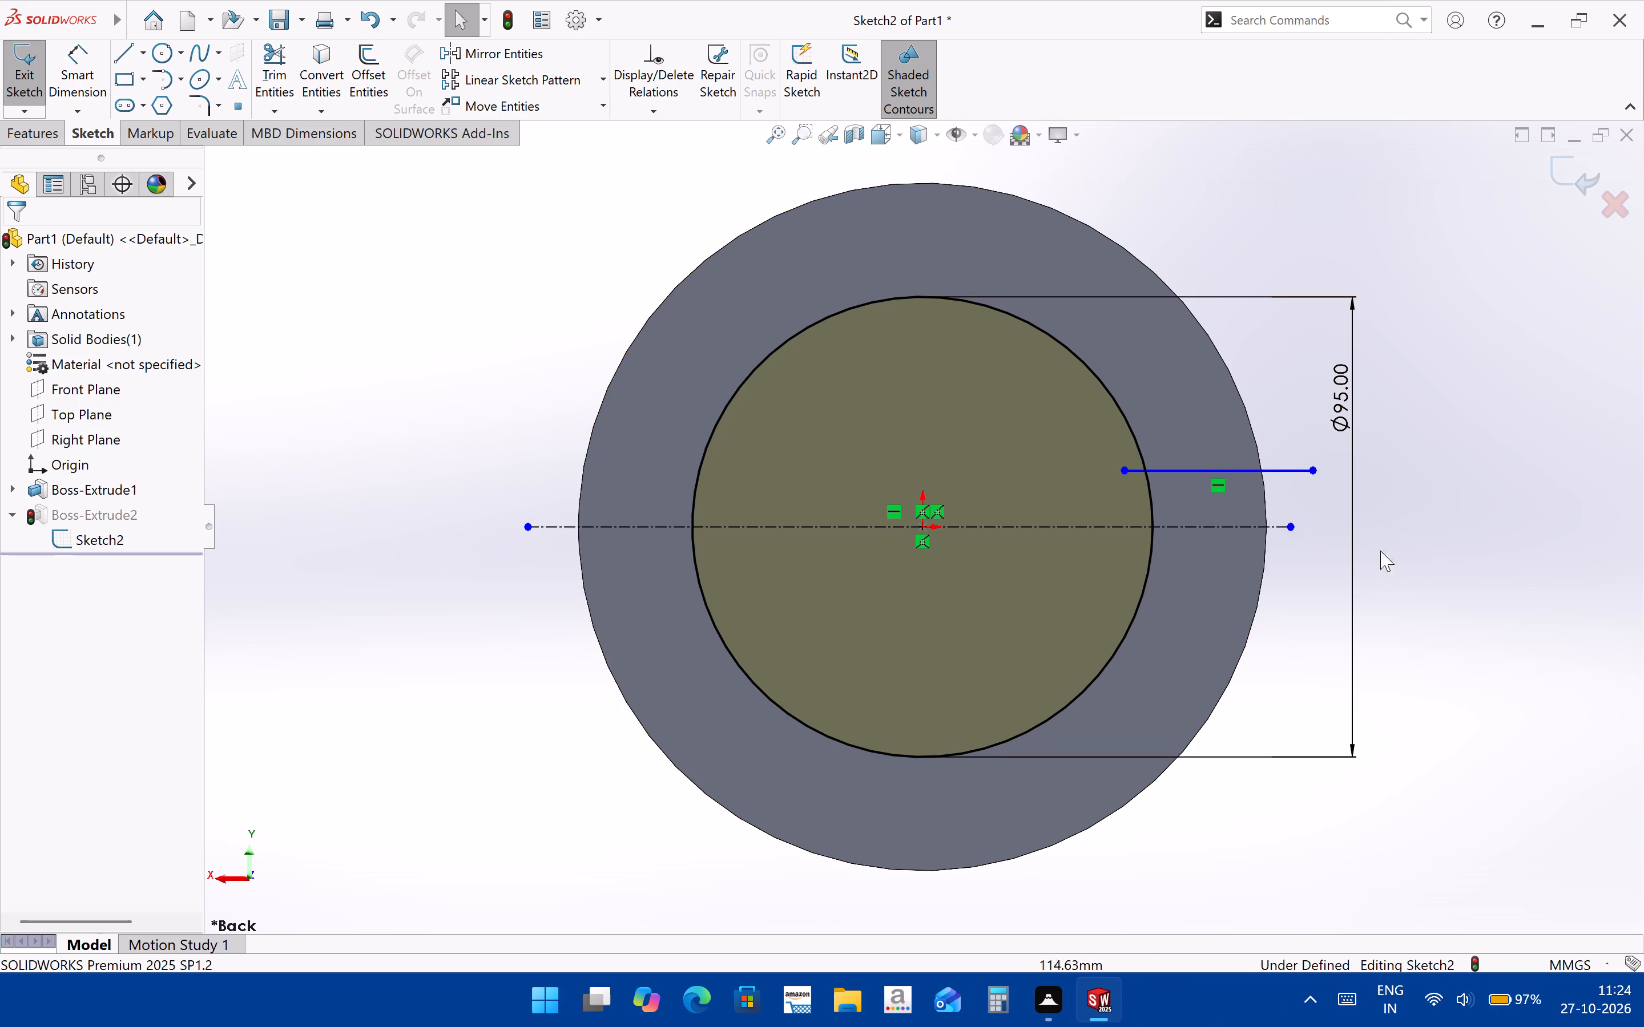
Dimension the new horizontal line 15 mm from the horizontal centerline.
scroll(1228, 456, down, 2)
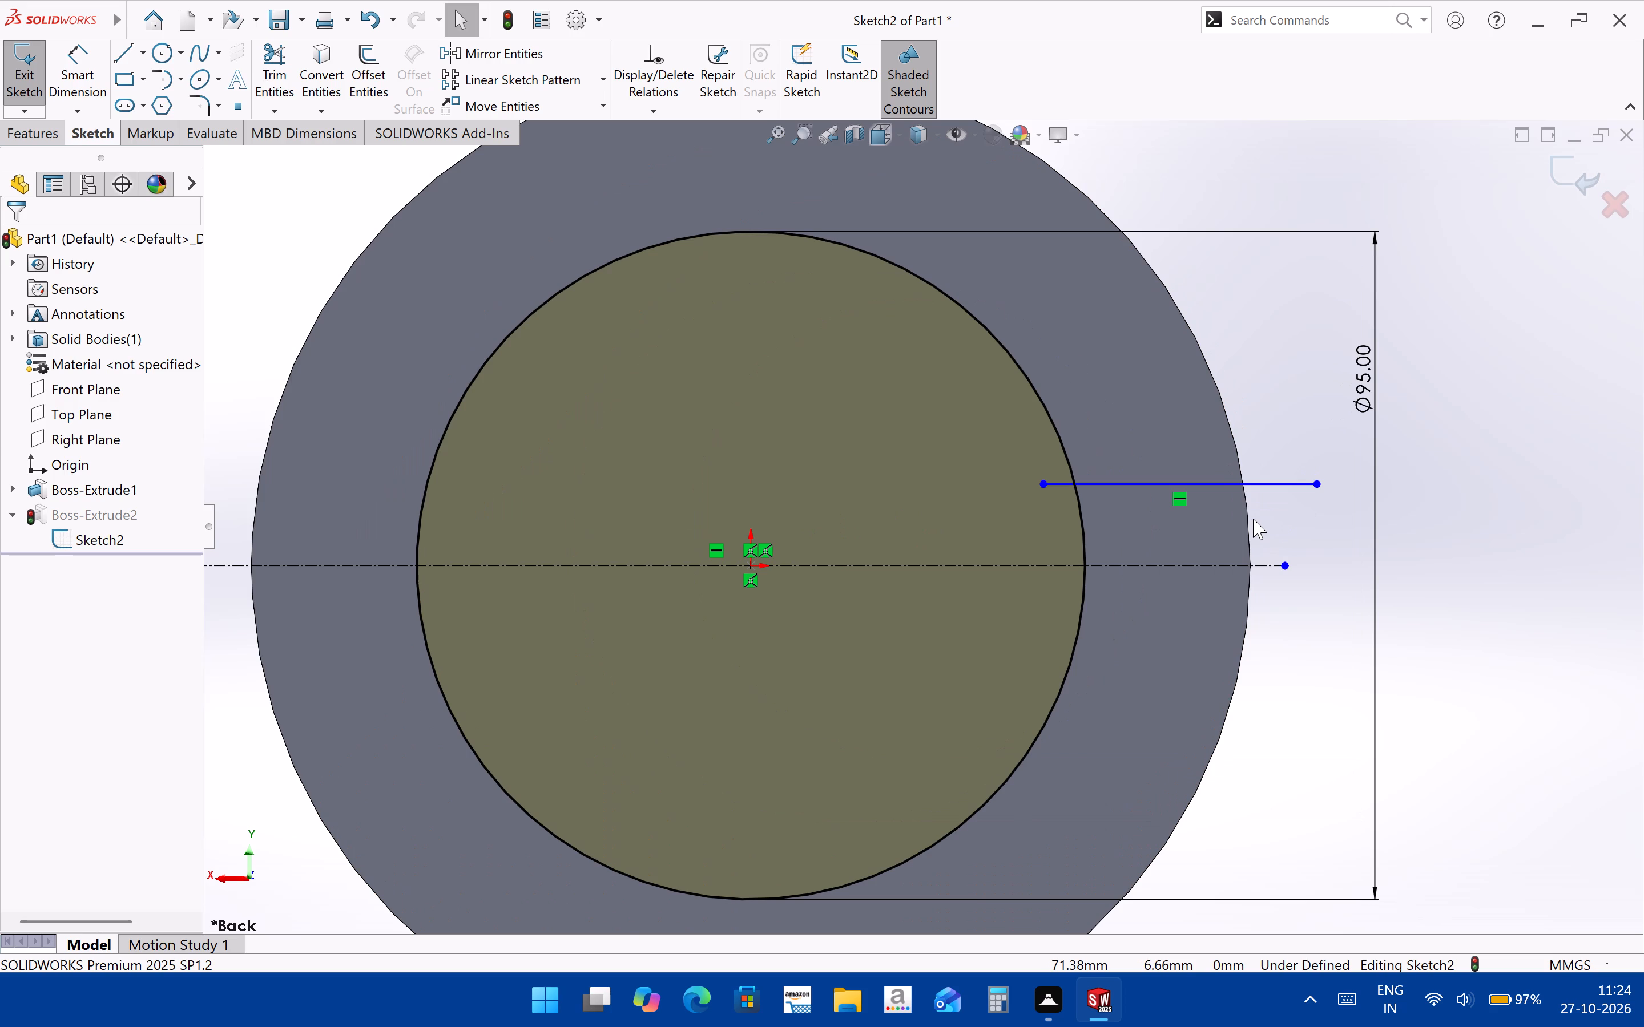
scroll(1272, 529, up, 1)
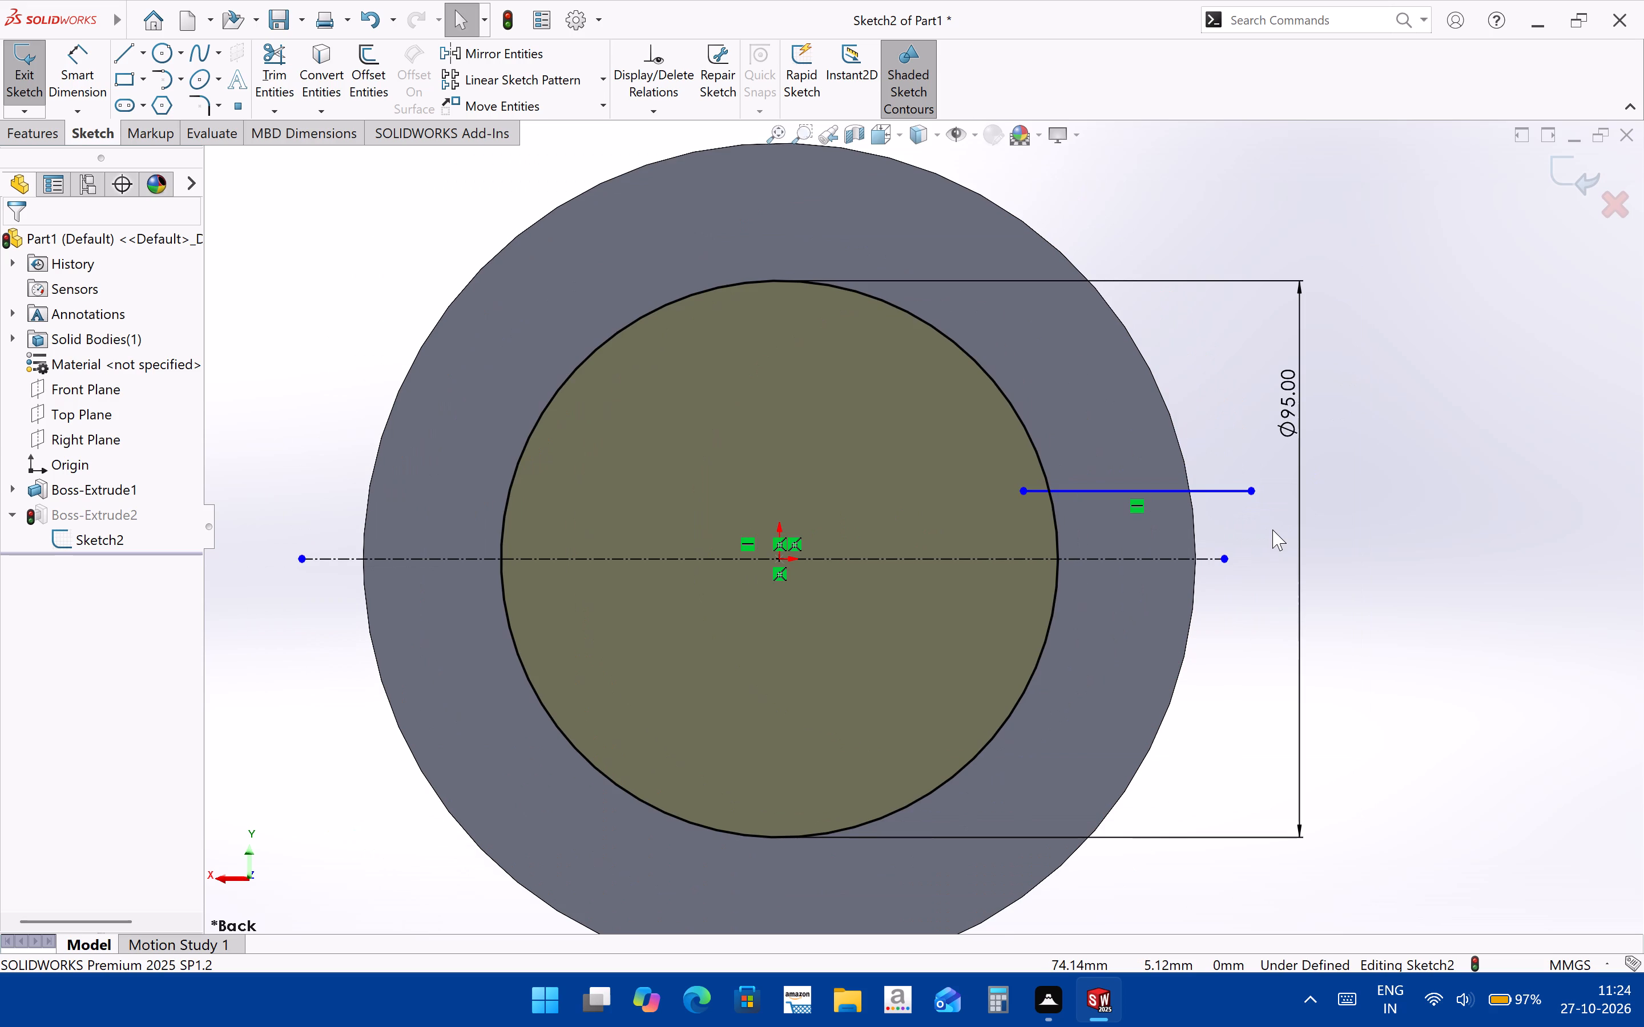
click(84, 68)
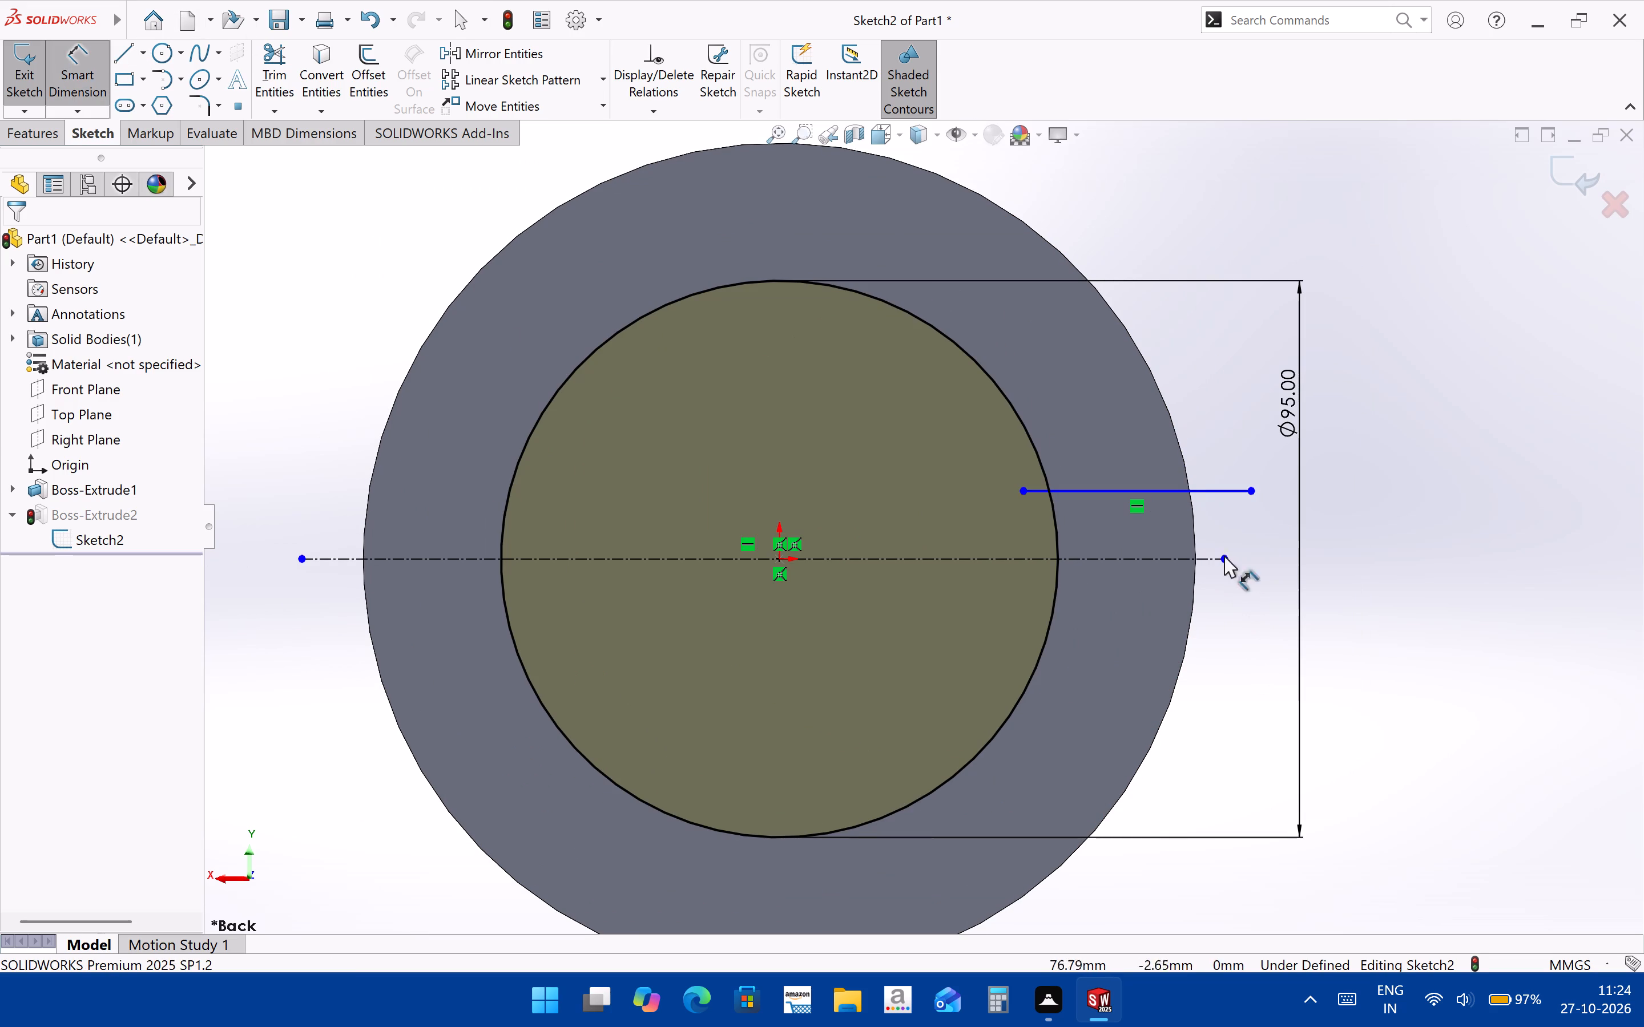
click(1208, 492)
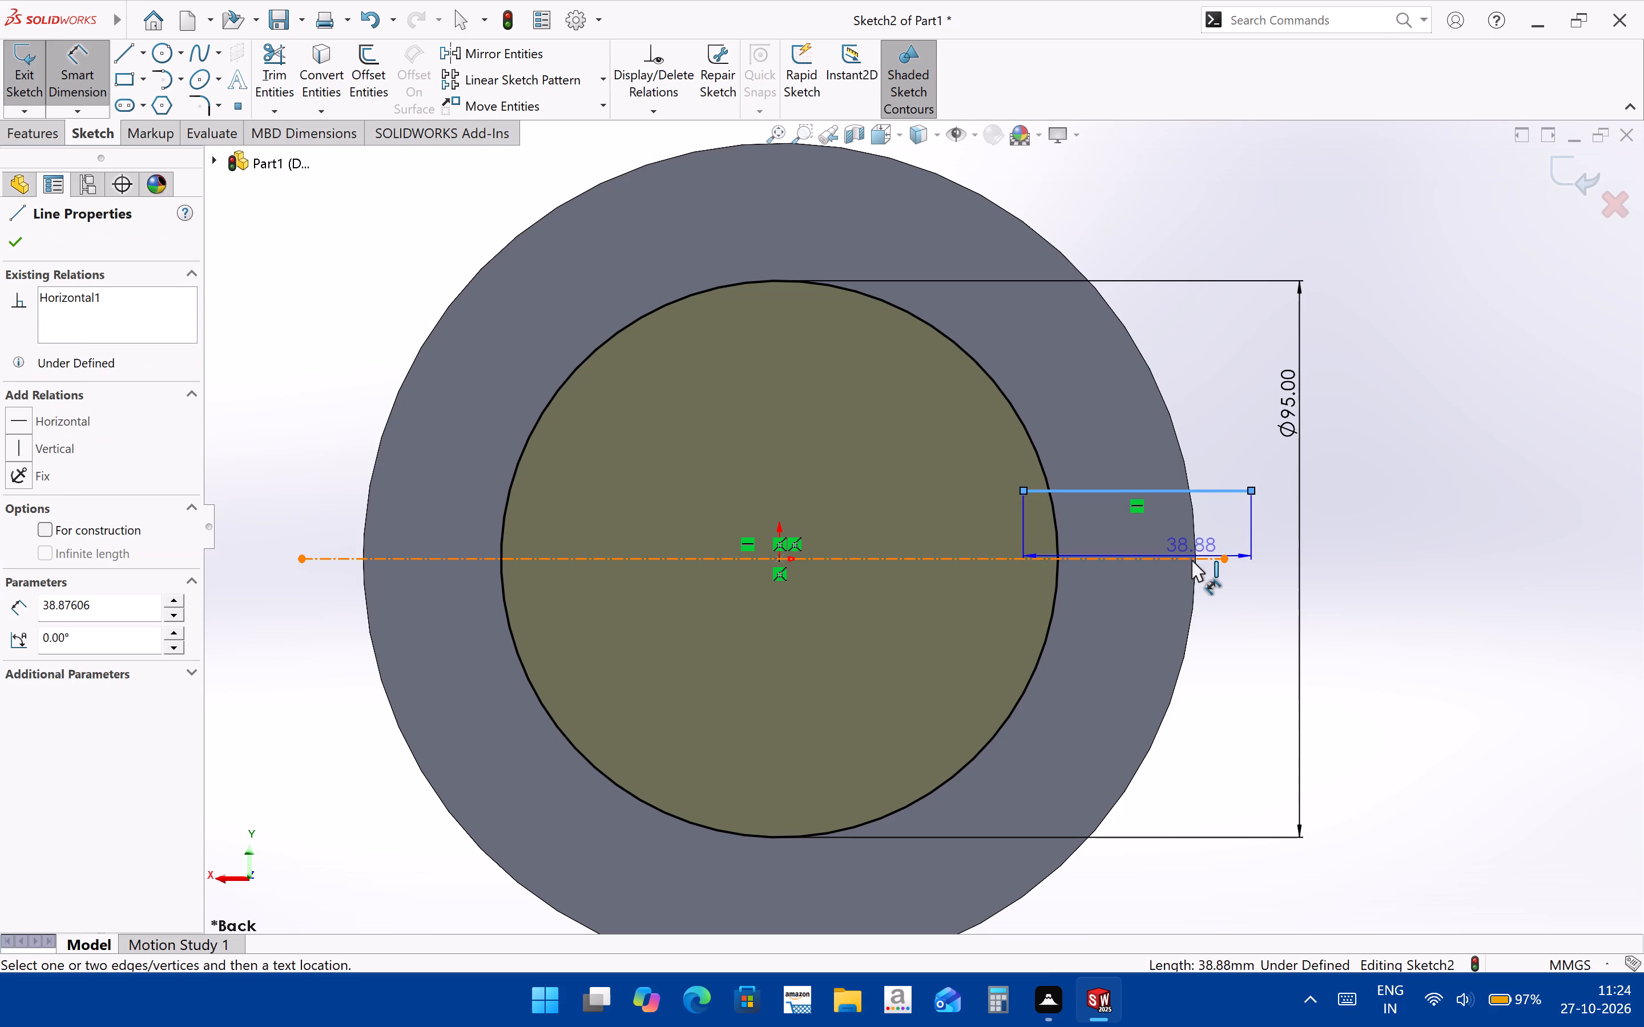
click(1191, 560)
click(1247, 524)
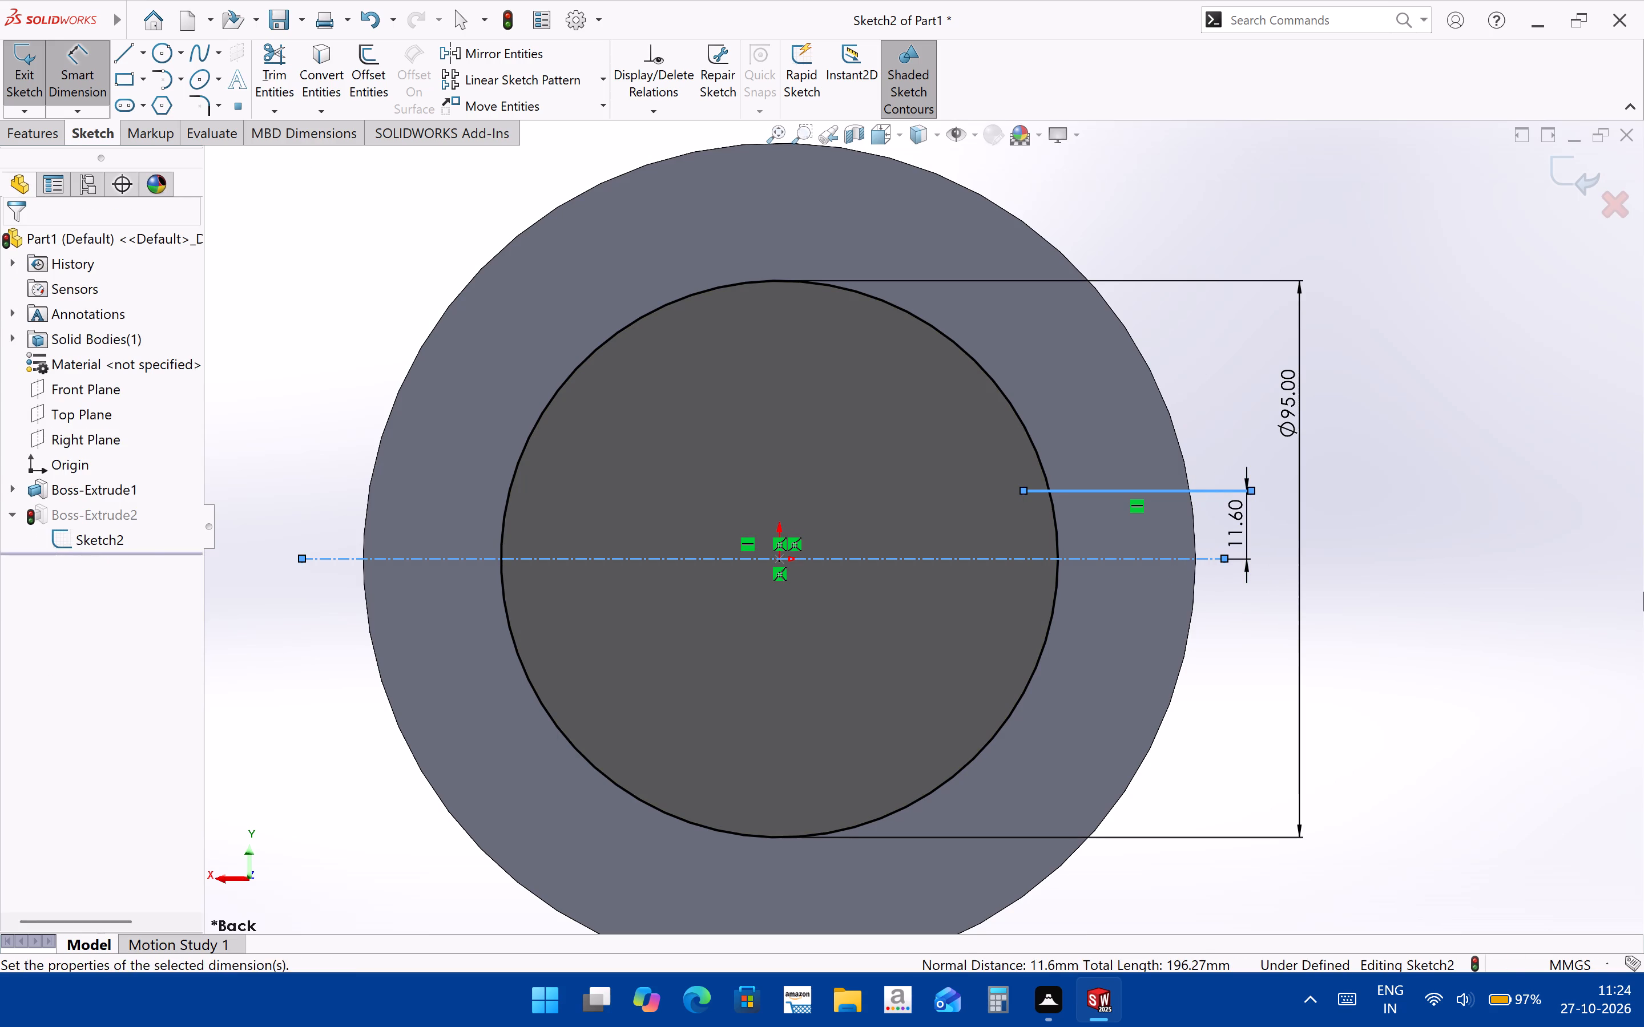
text(15)
key(Return)
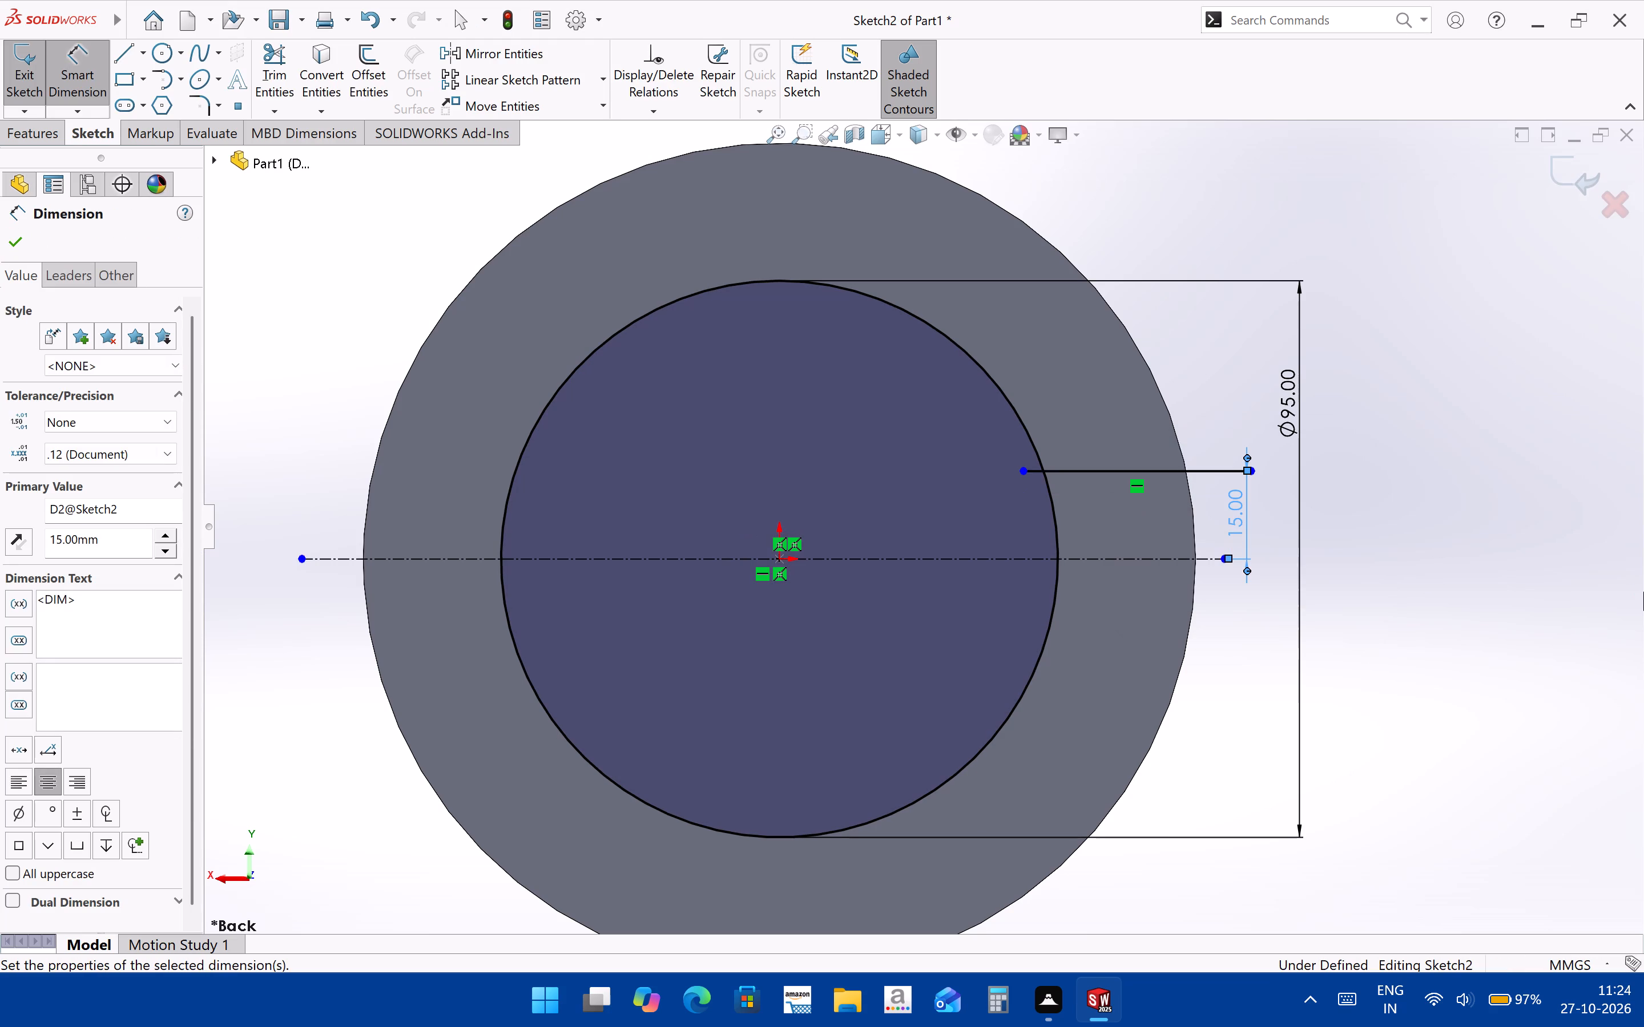
Trim the short end of the horizontal line that lies inside the 95 mm circle.
scroll(1094, 432, up, 2)
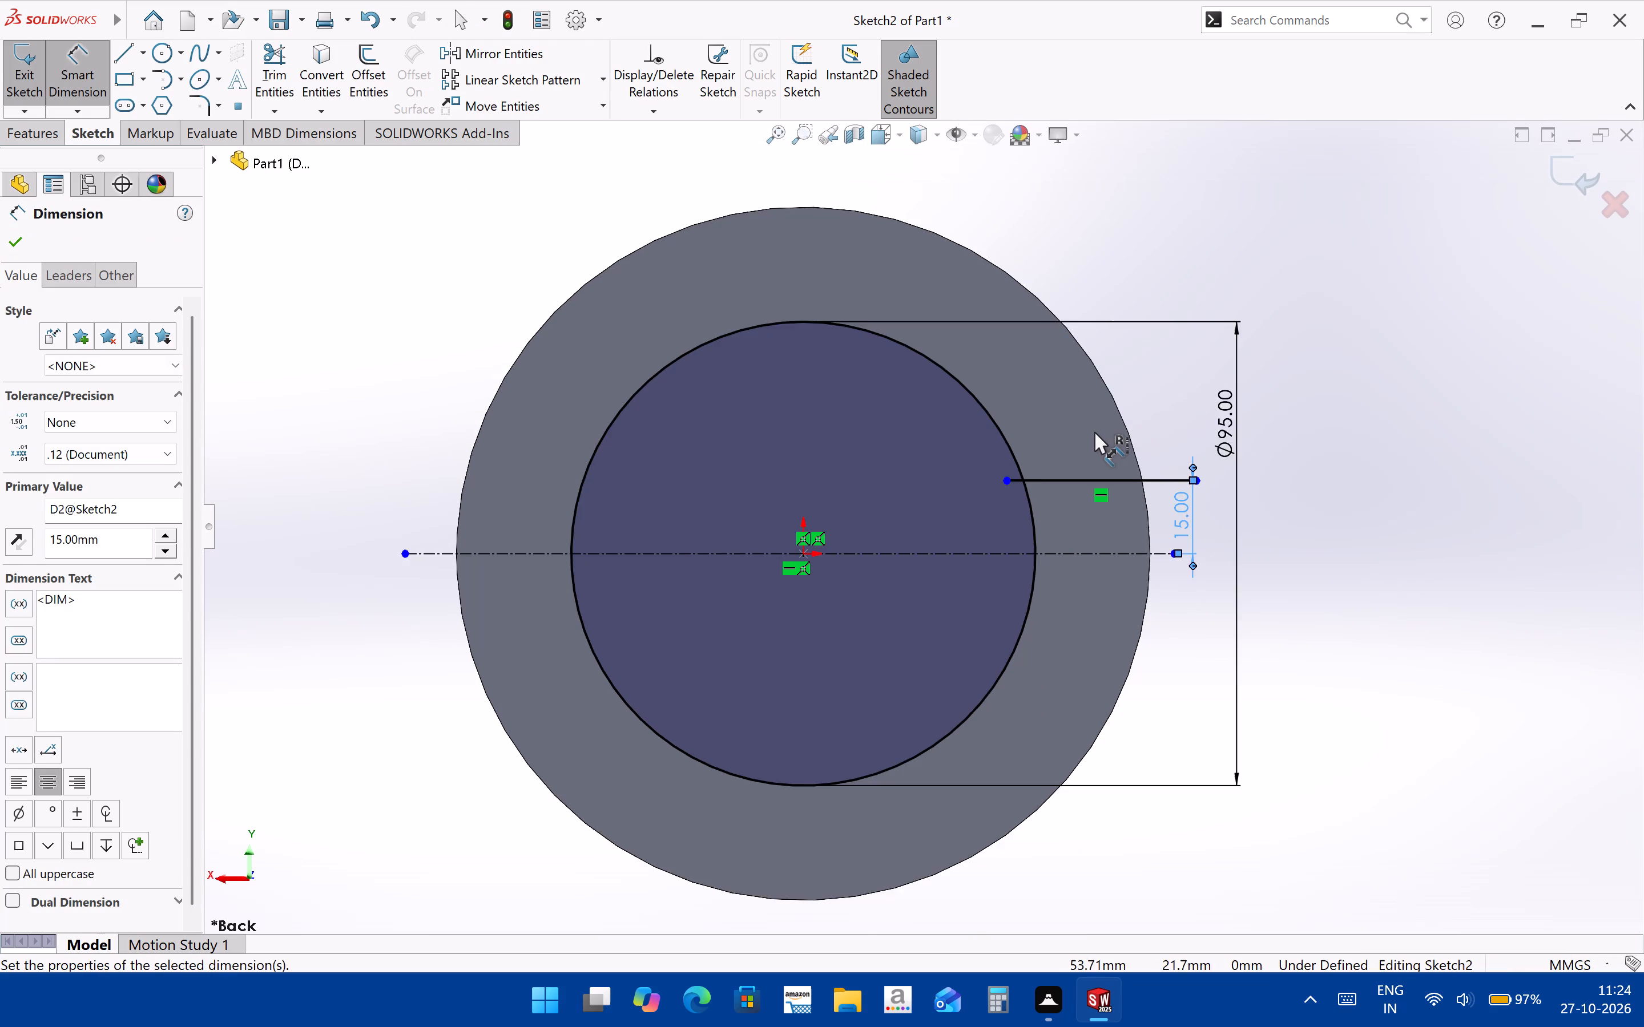
click(287, 54)
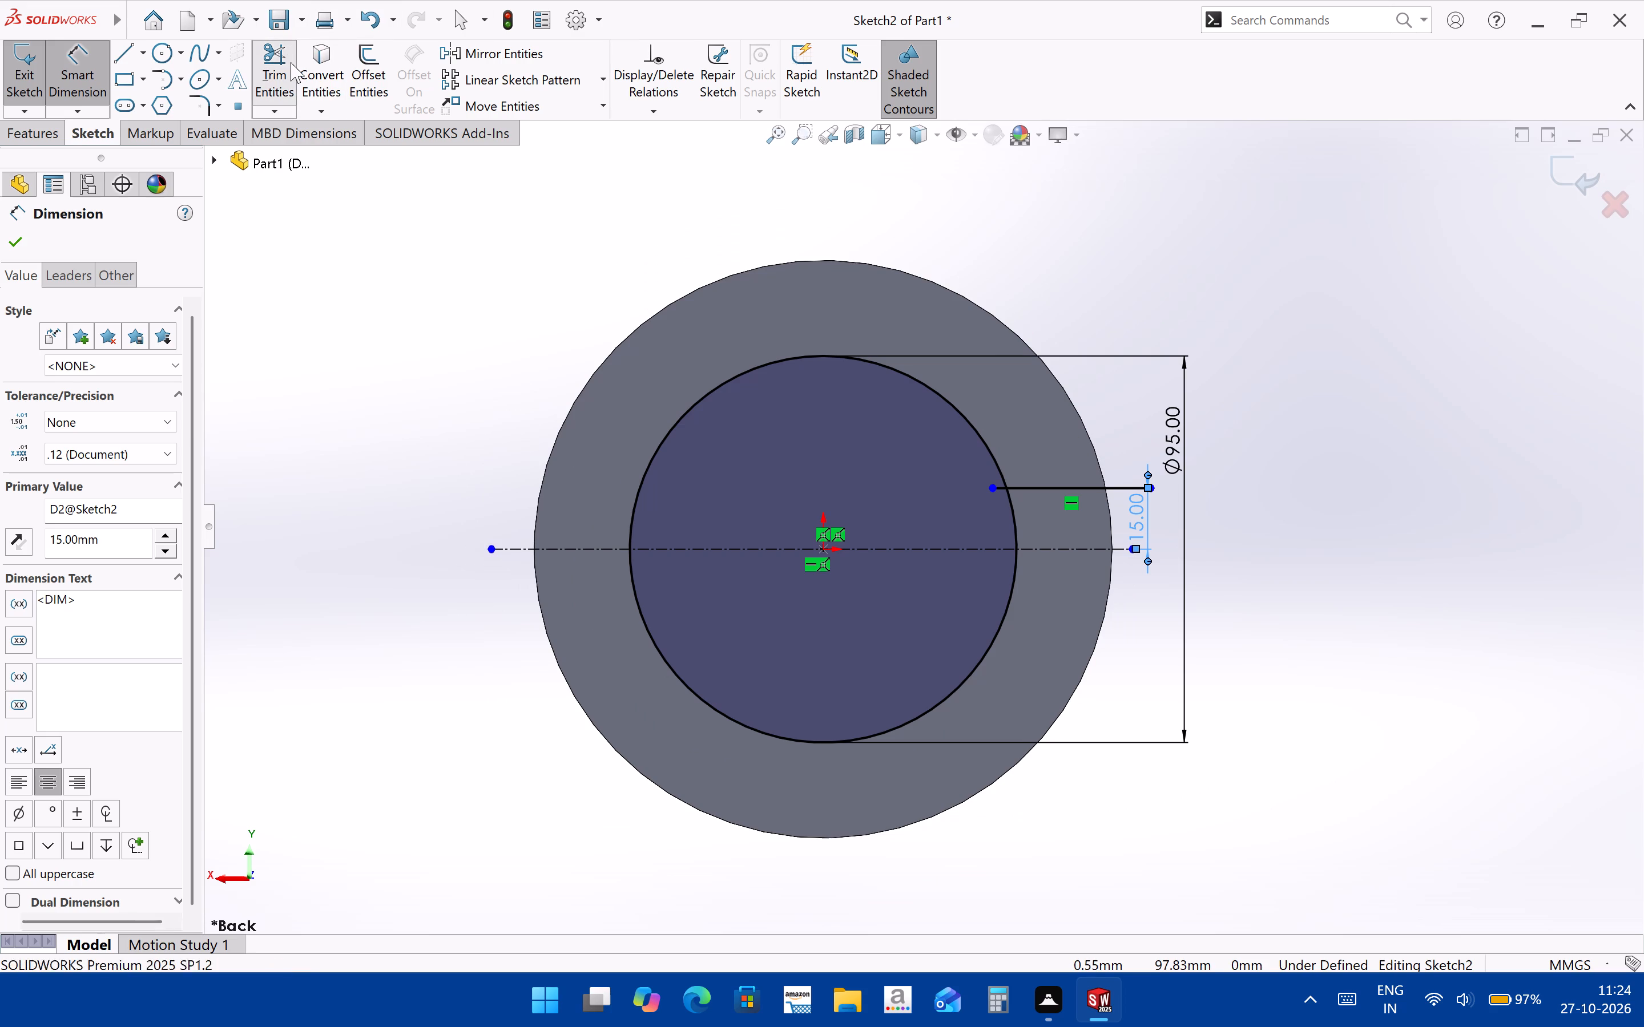
scroll(987, 443, down, 6)
drag(970, 550, 996, 592)
Convert the flange's 142 mm outer edge into a sketch circle.
scroll(1332, 567, up, 2)
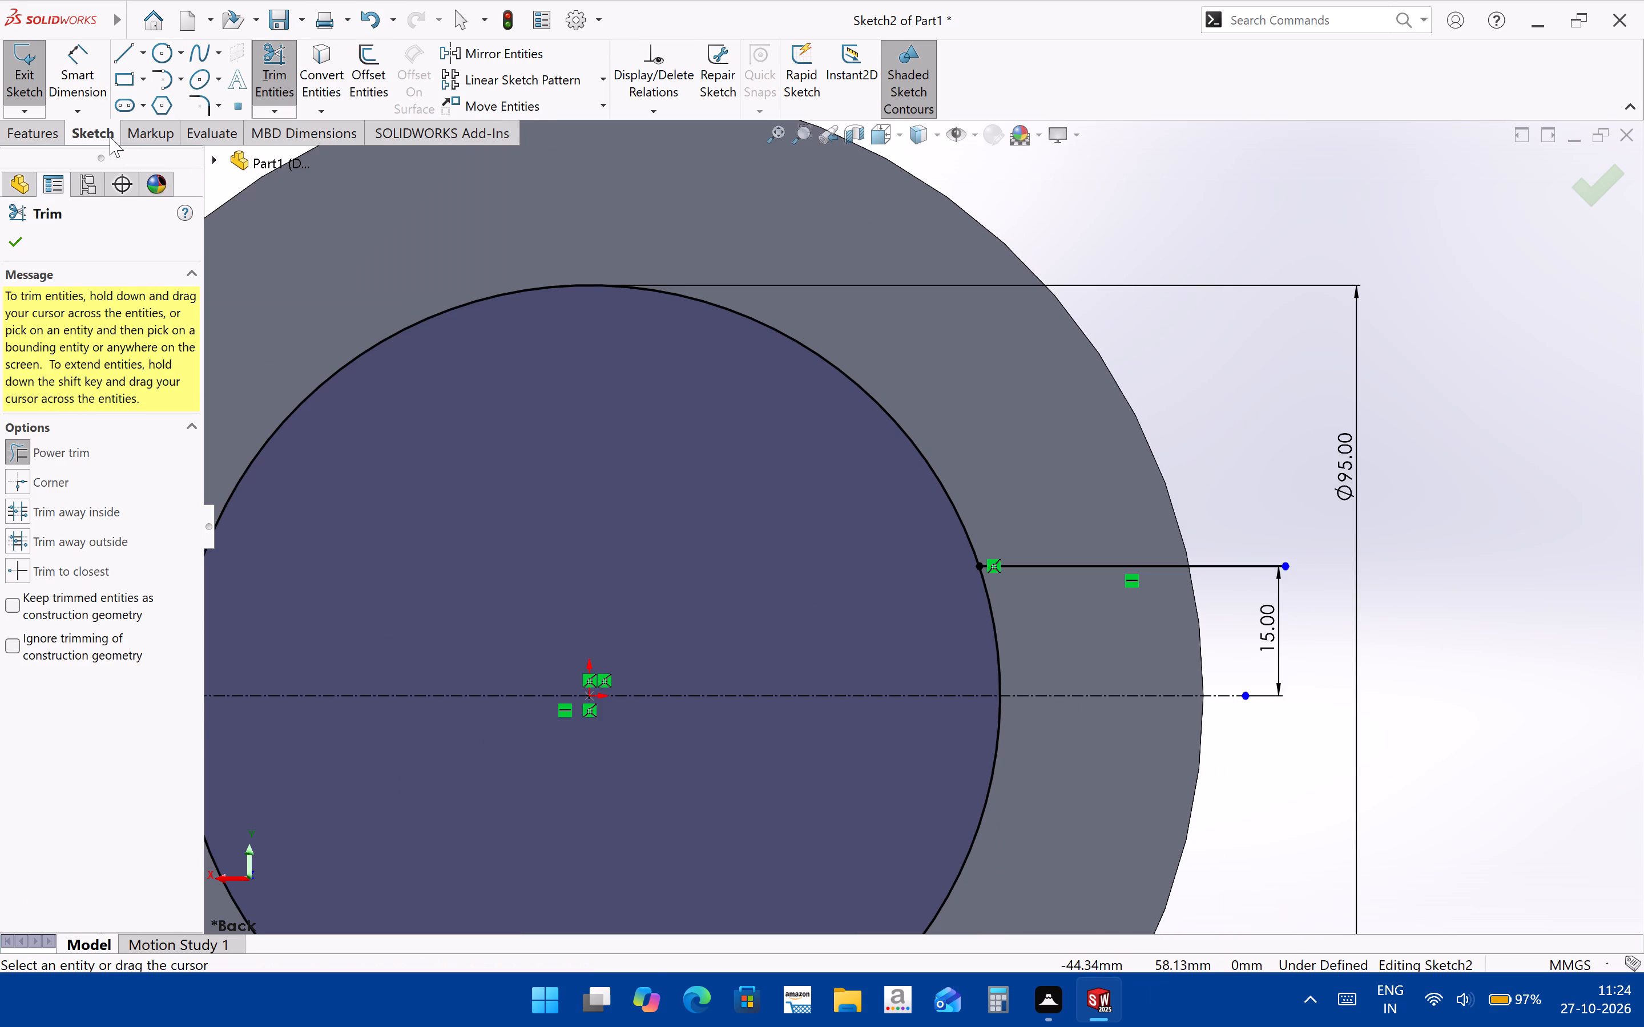
click(330, 78)
scroll(1396, 272, up, 3)
scroll(1311, 470, up, 2)
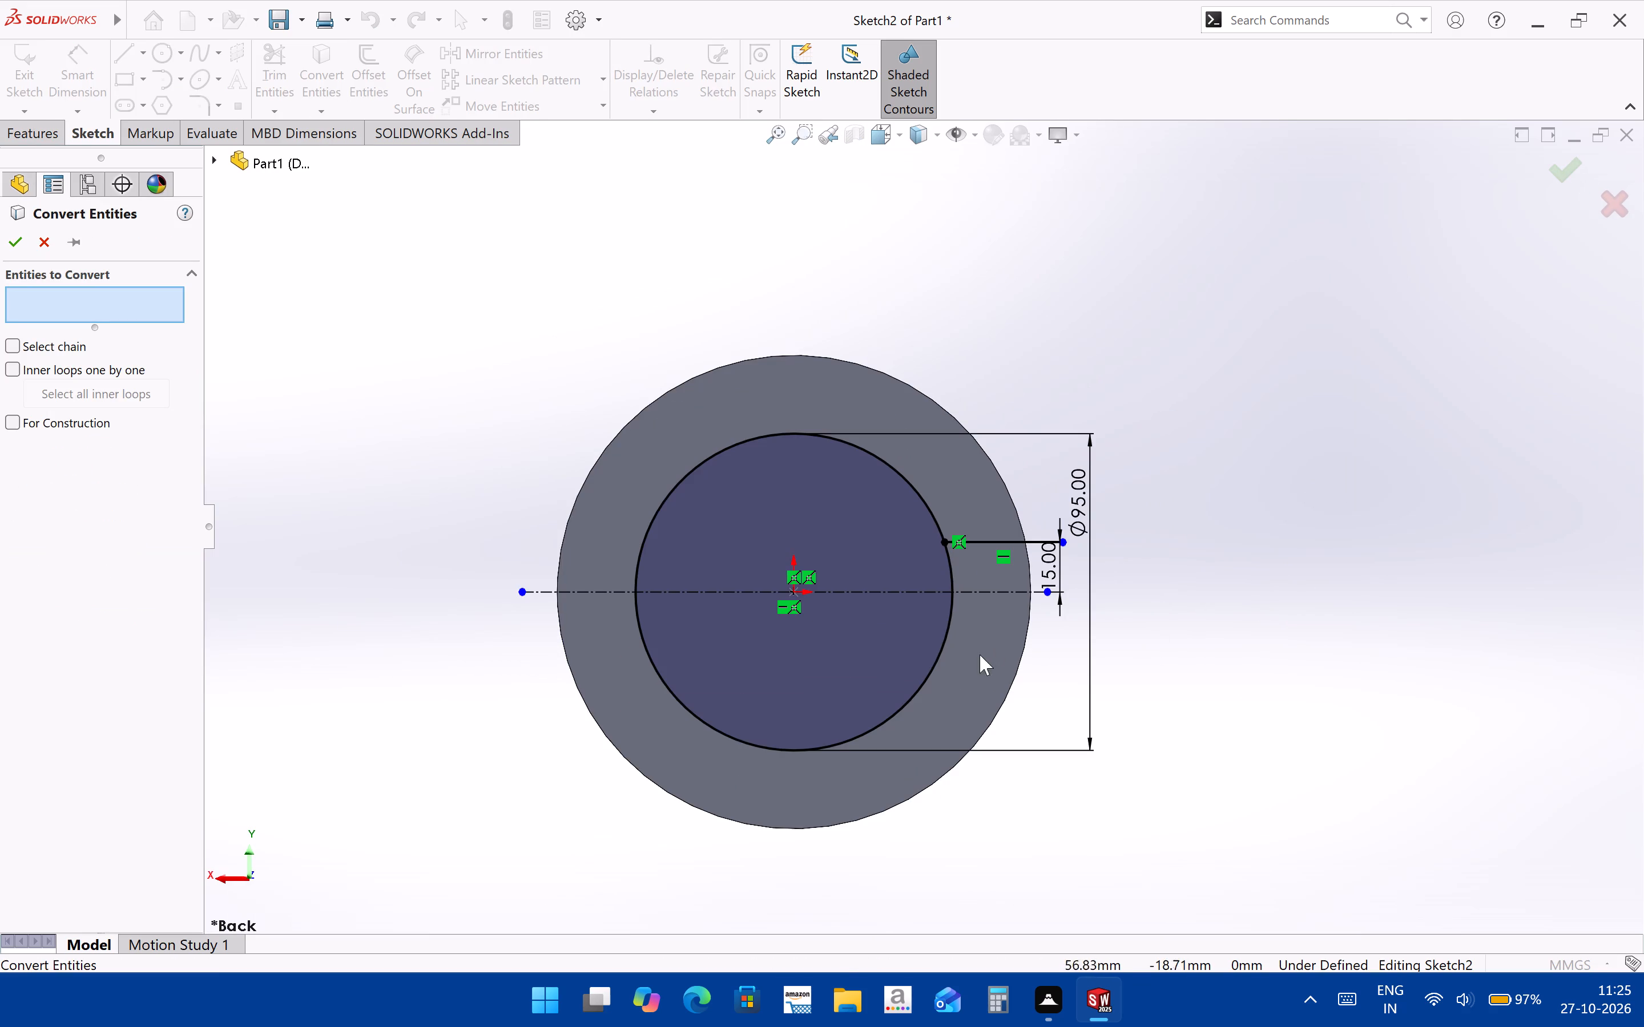
scroll(954, 648, down, 2)
click(1062, 529)
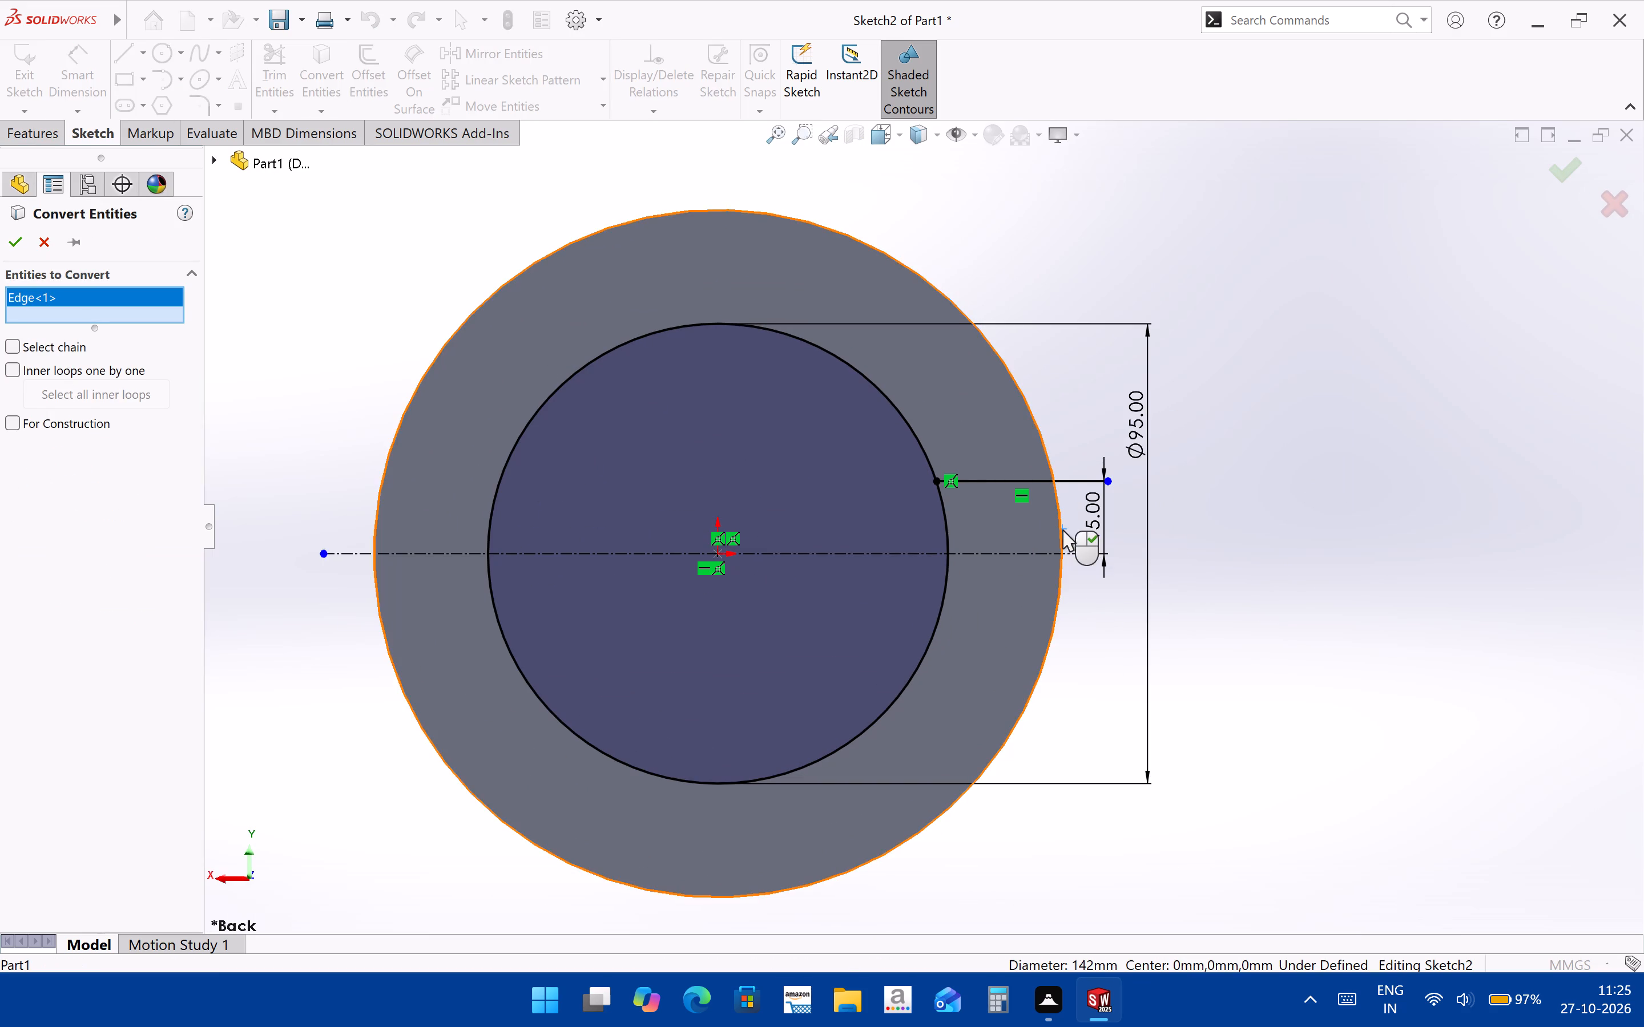
scroll(1202, 559, up, 2)
scroll(699, 573, down, 1)
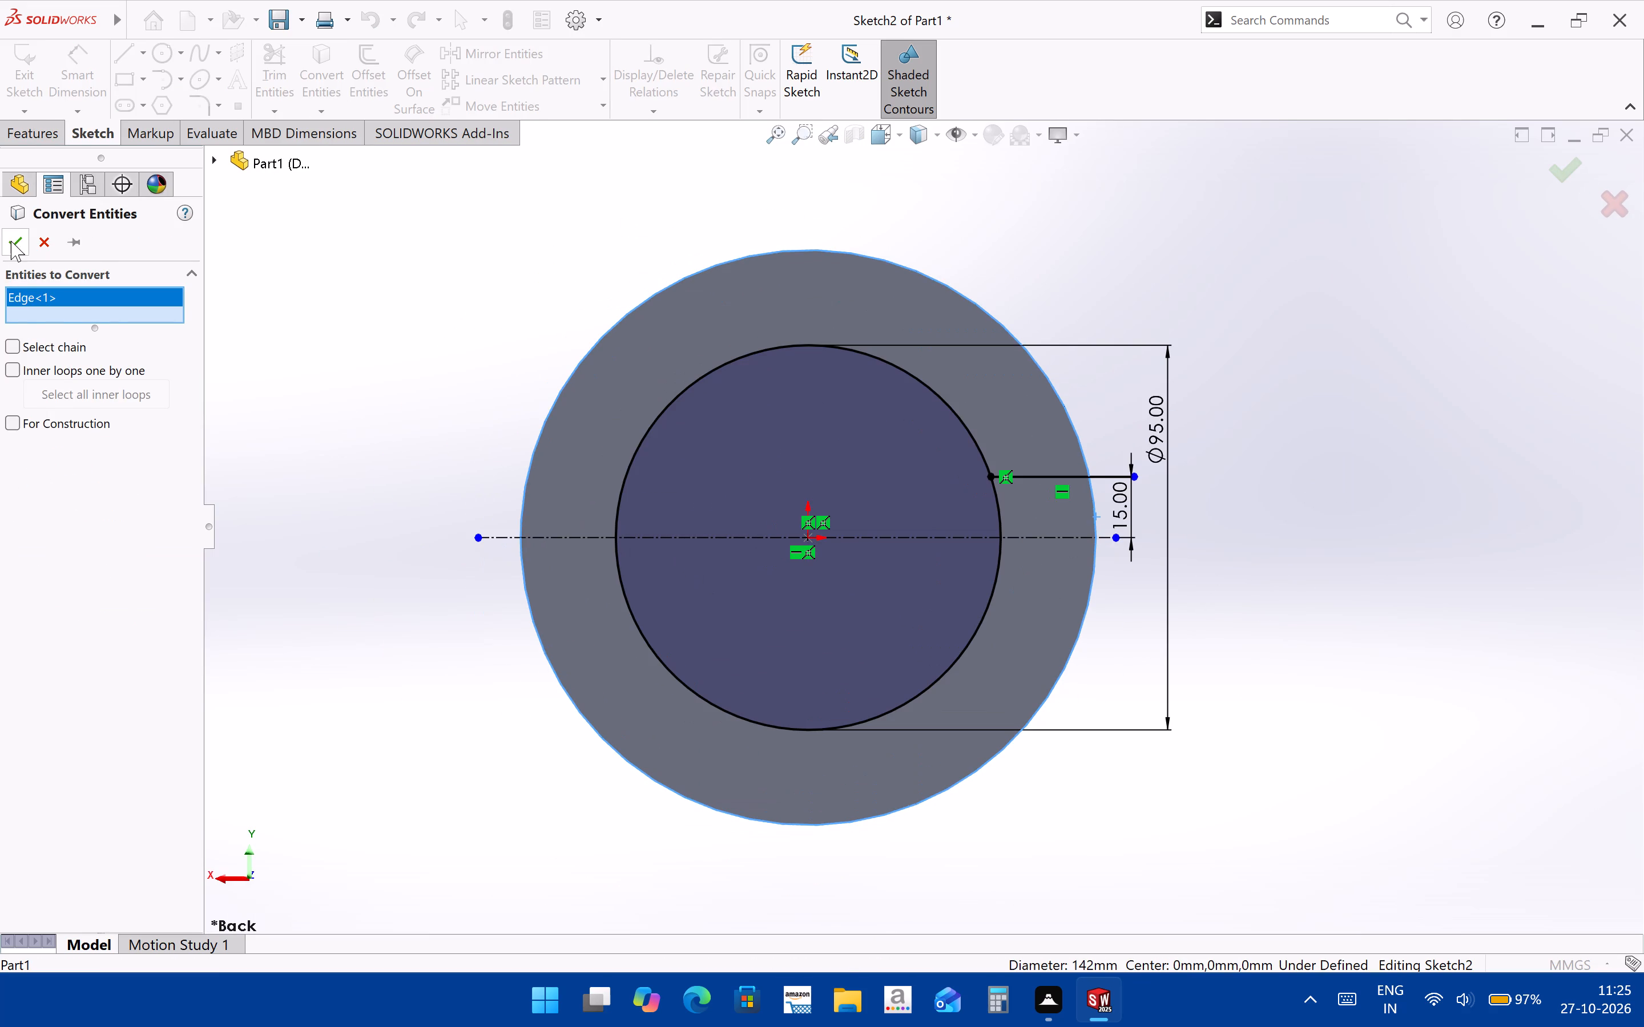
click(11, 241)
Mirror the horizontal line about the horizontal centerline, keeping the original.
scroll(1133, 490, down, 3)
scroll(1226, 544, up, 2)
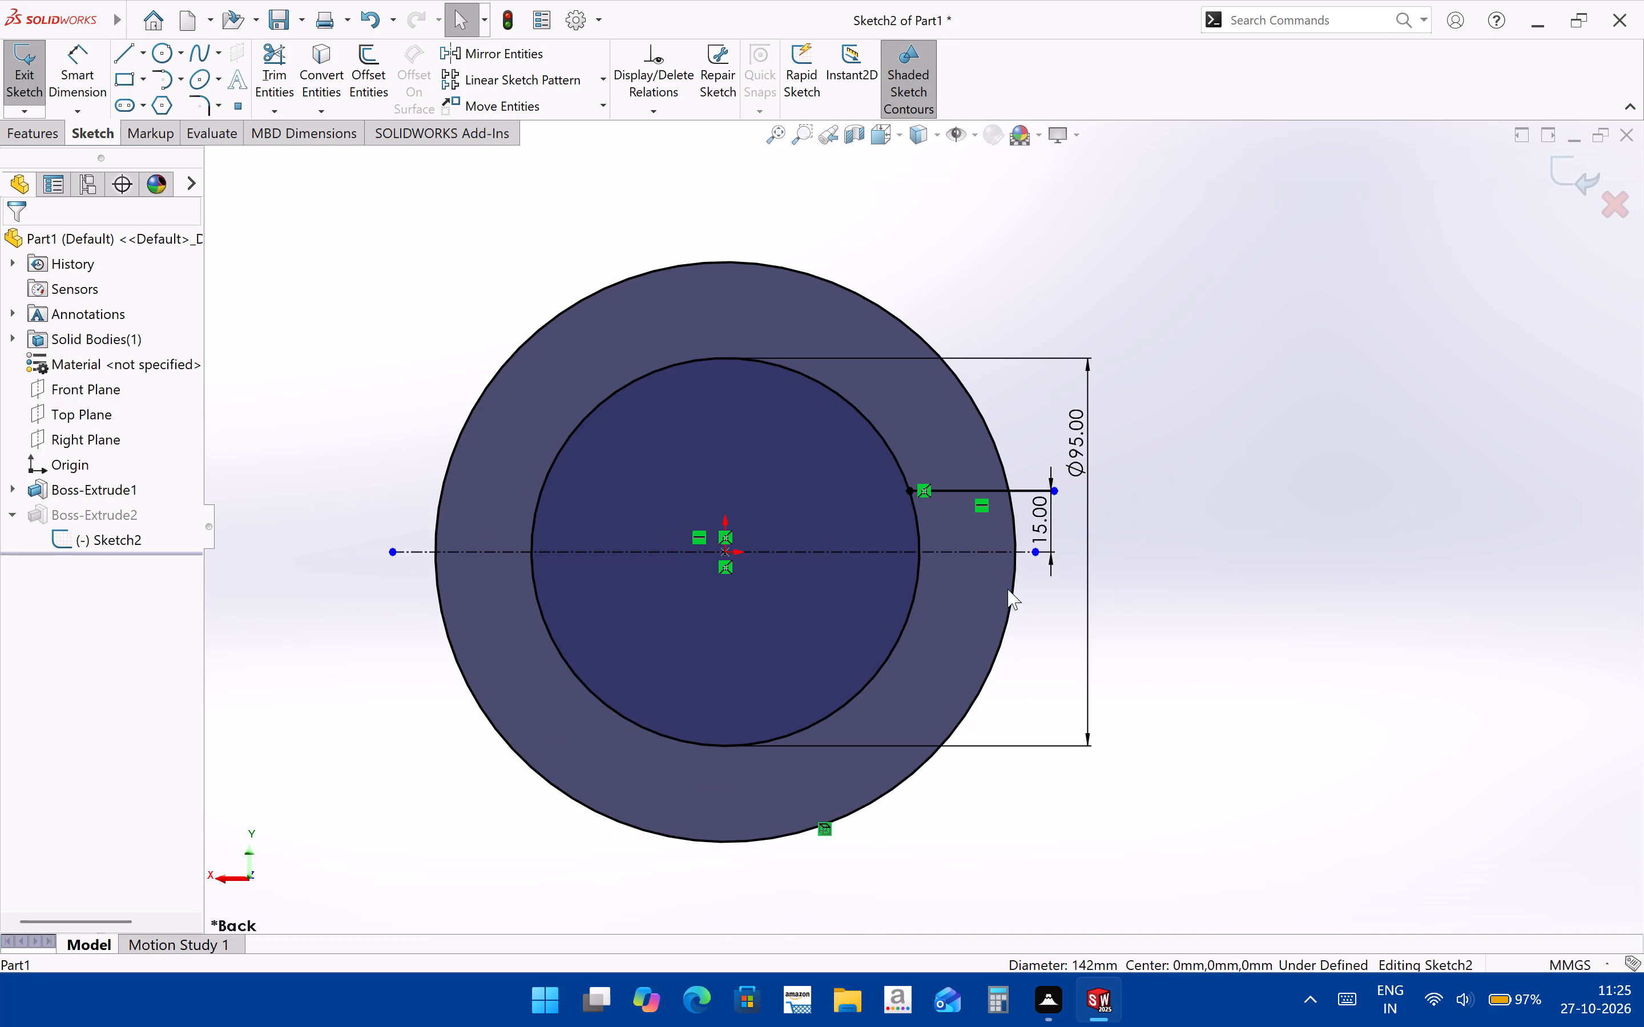
scroll(389, 434, down, 1)
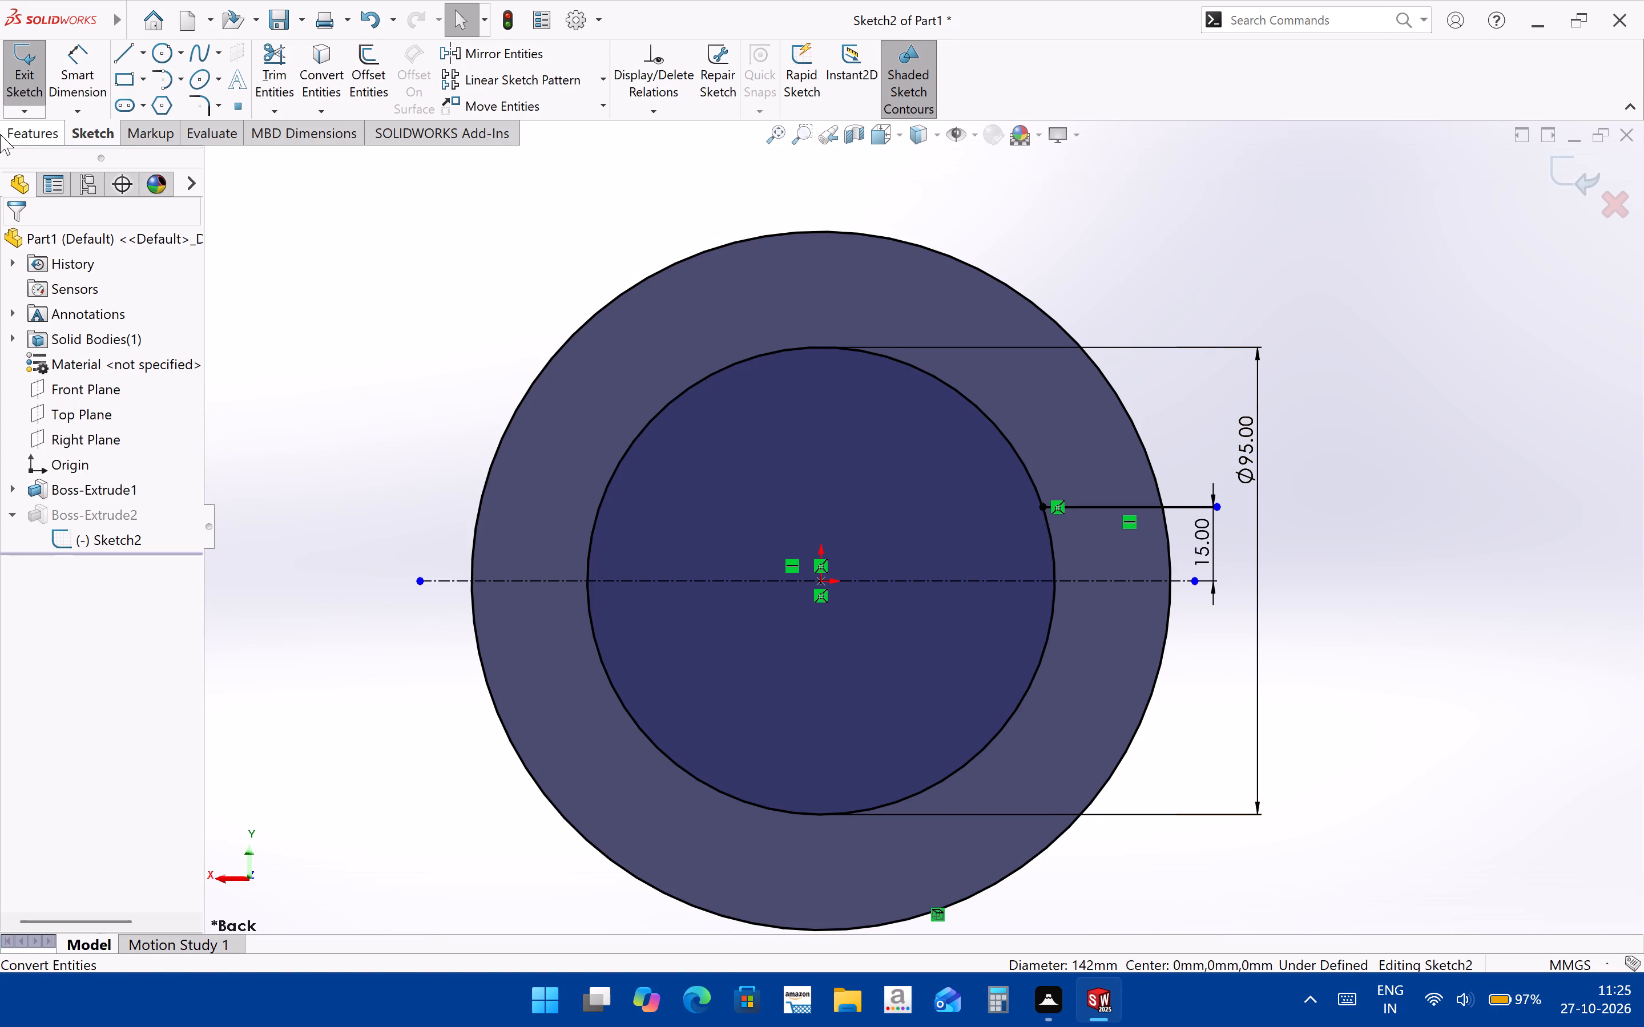
click(497, 61)
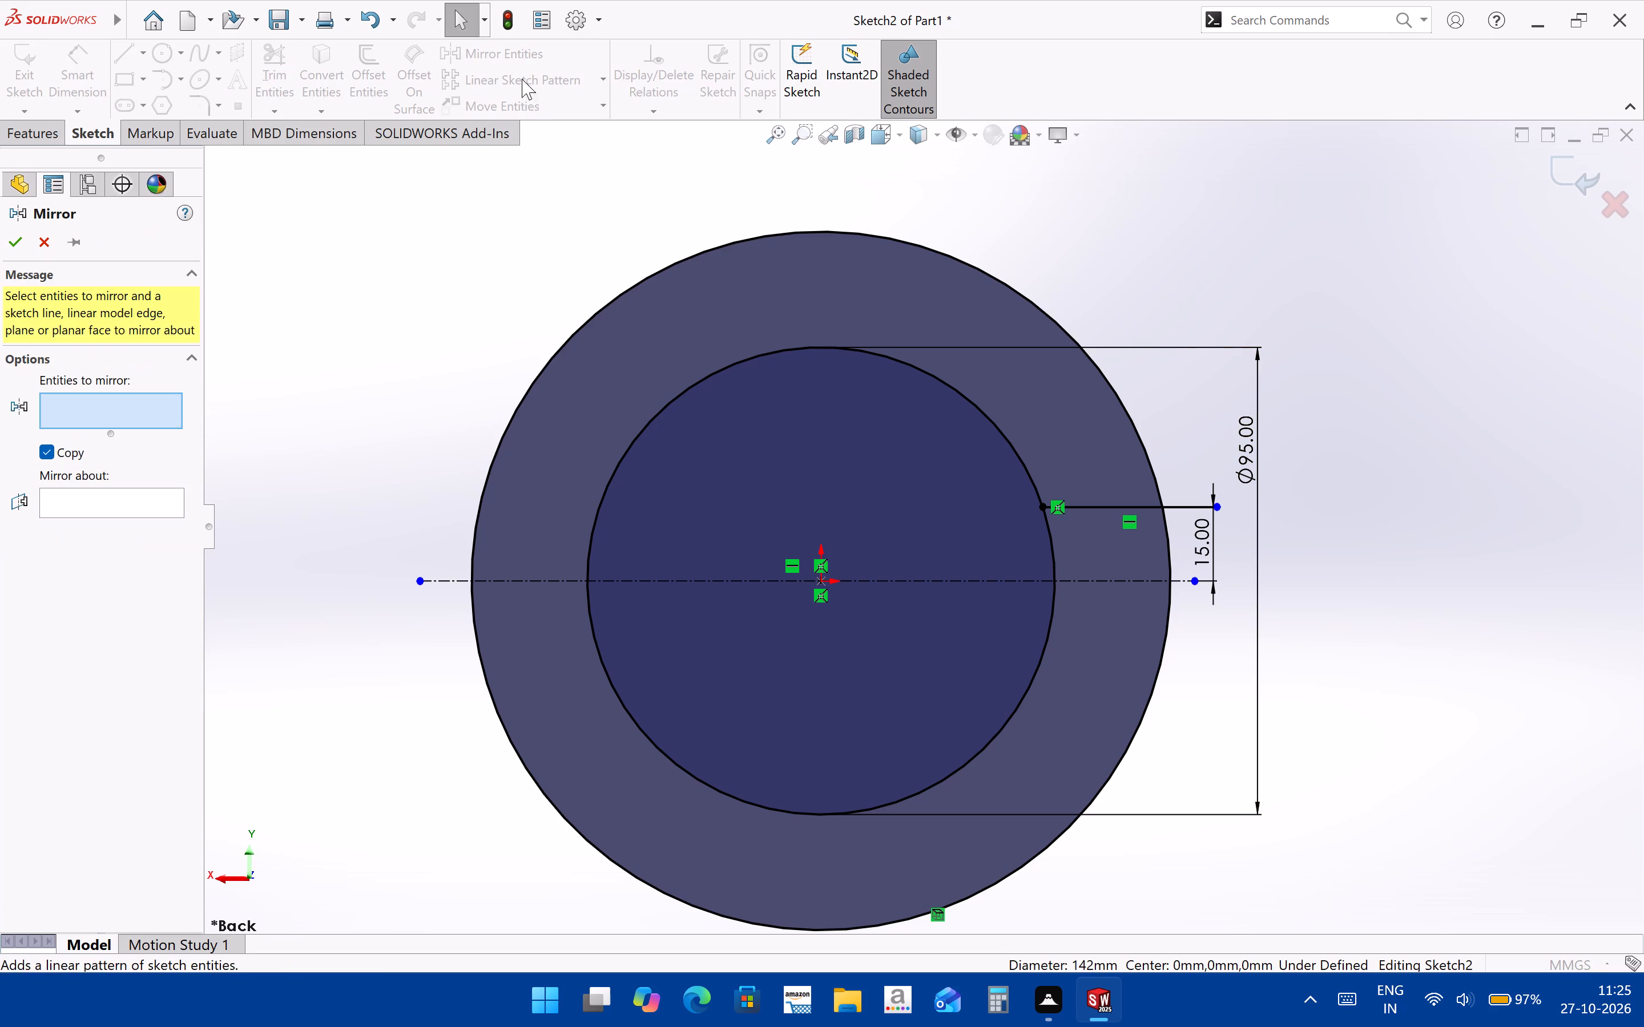
click(1088, 510)
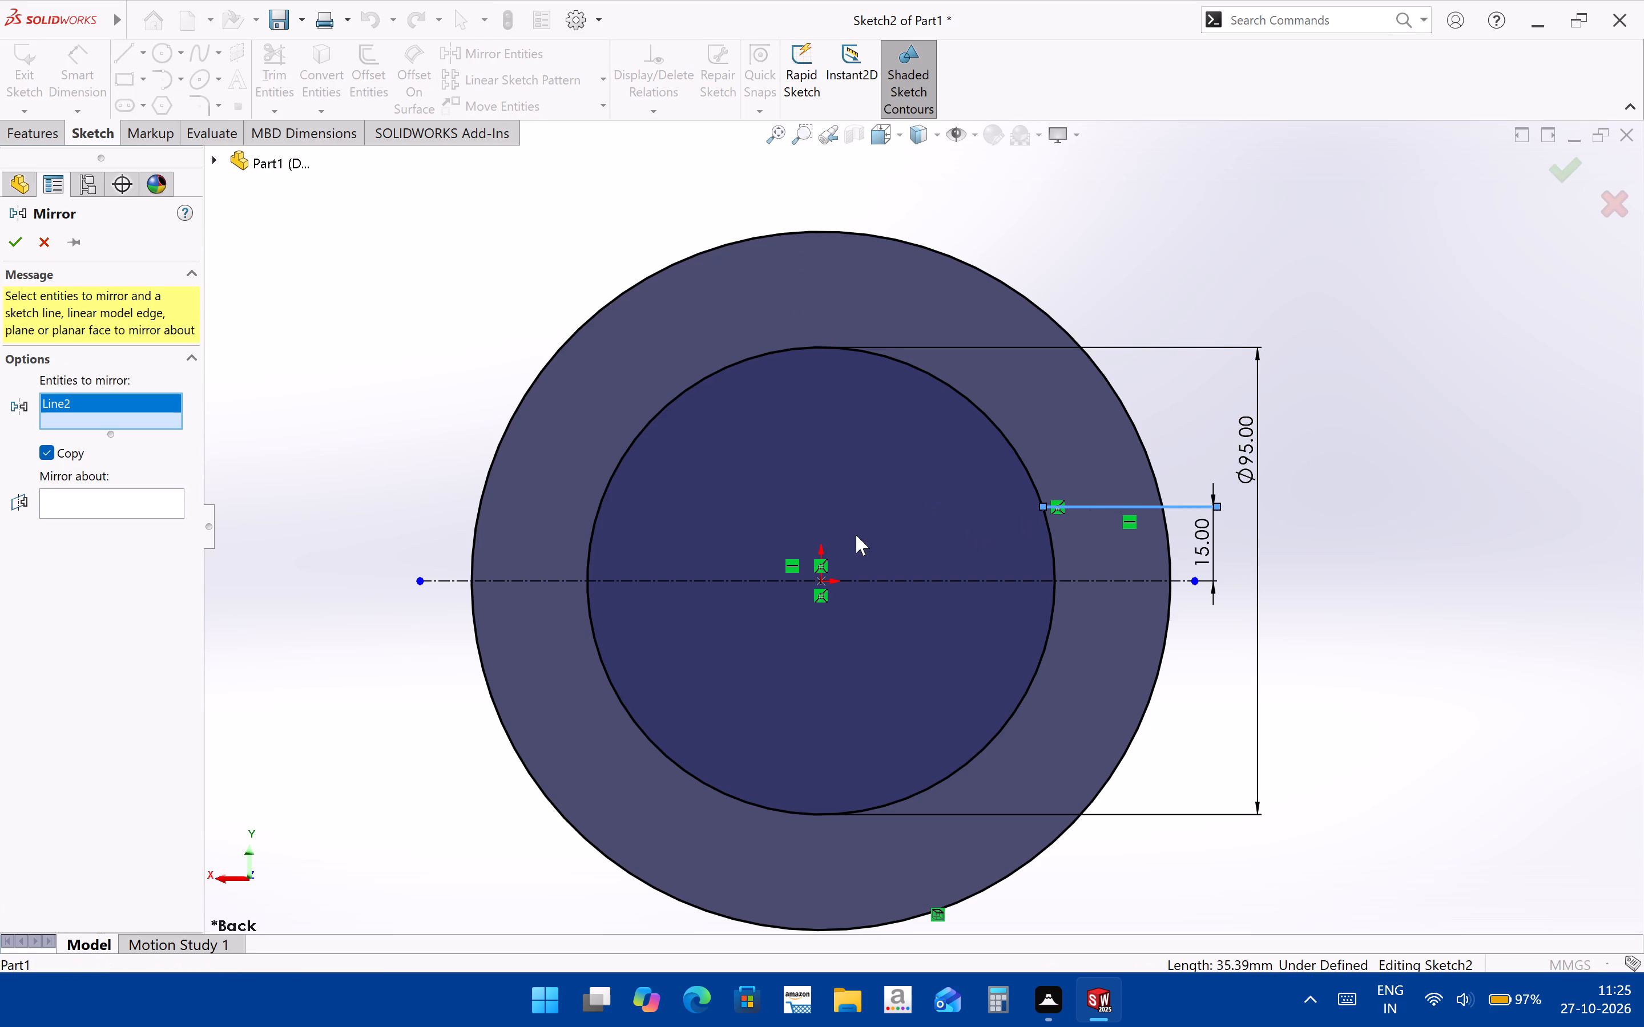
click(104, 510)
click(114, 486)
click(139, 497)
click(1107, 584)
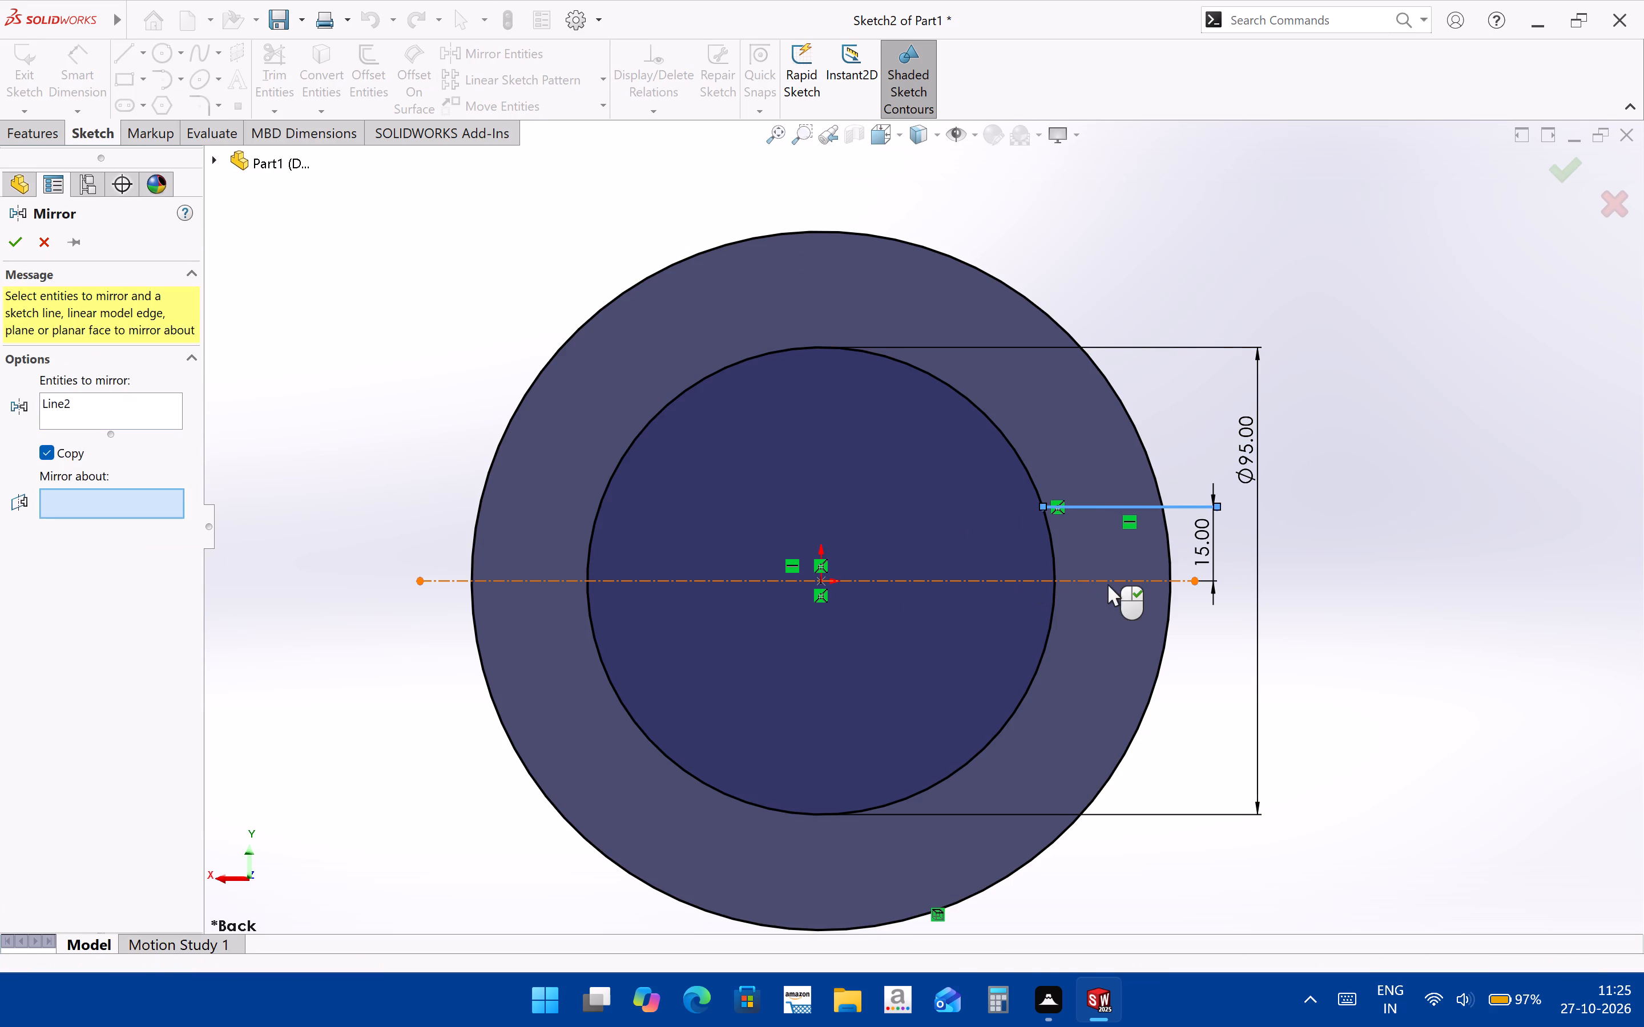
click(23, 249)
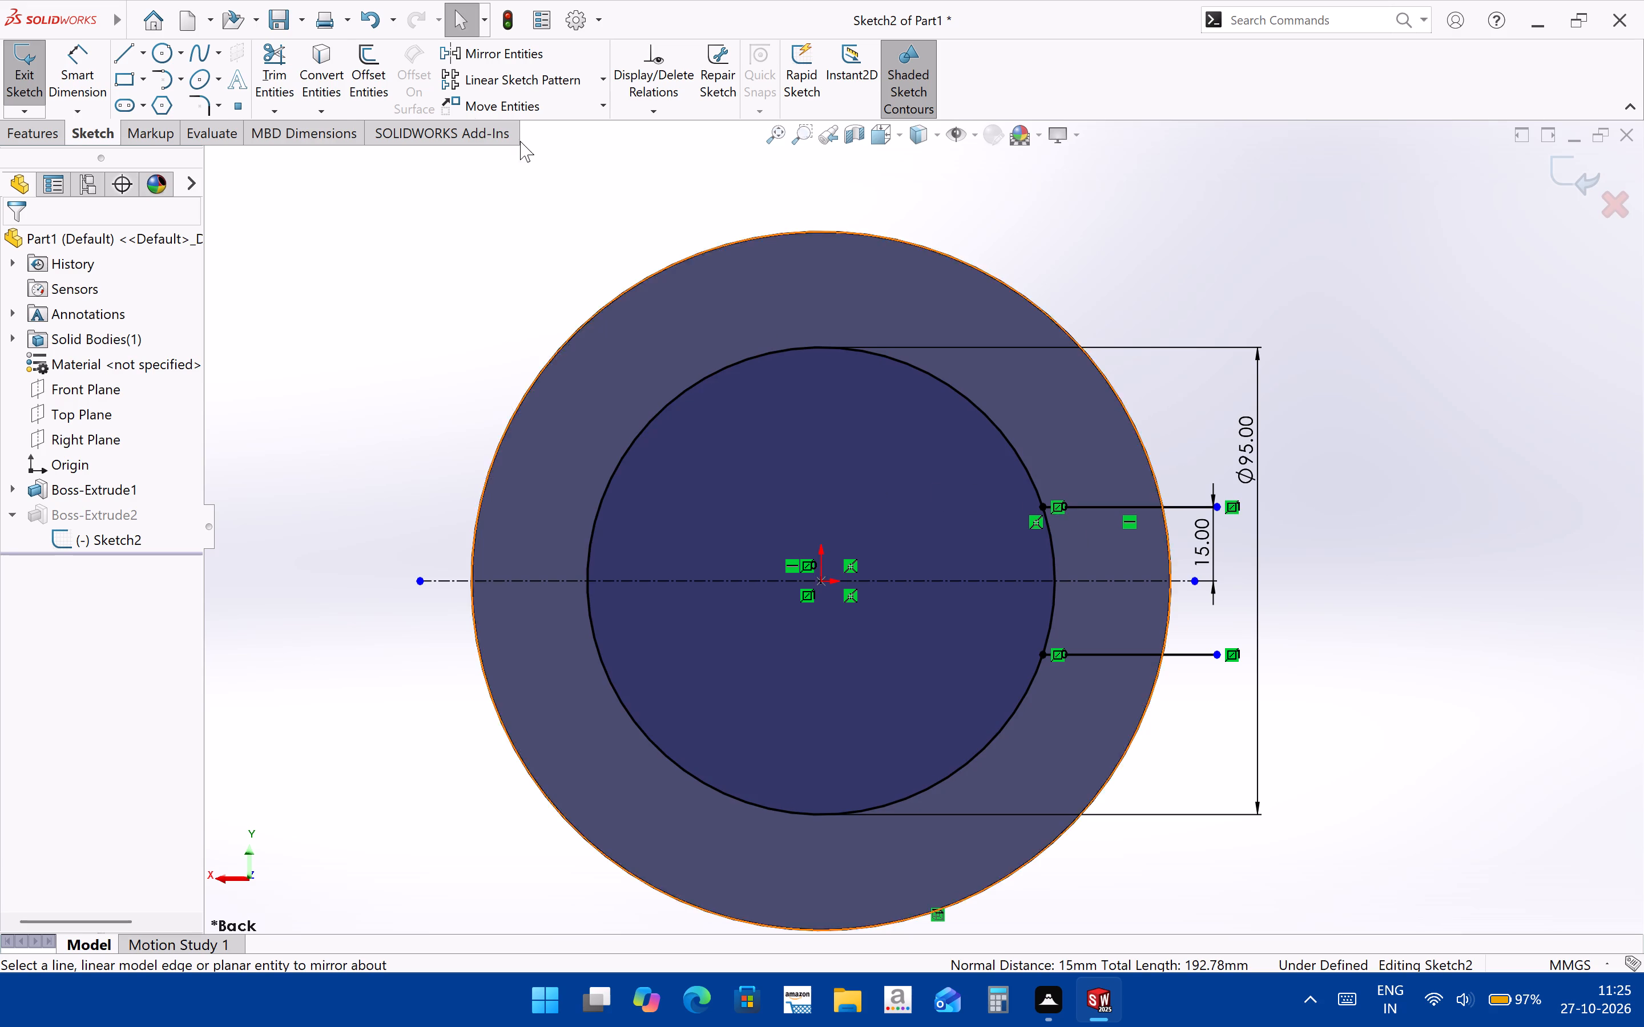
Trim the line ends beyond the flange, the boss arc between the two lines, and the outer circle except the arc joining them.
click(284, 57)
drag(1186, 755, 1151, 745)
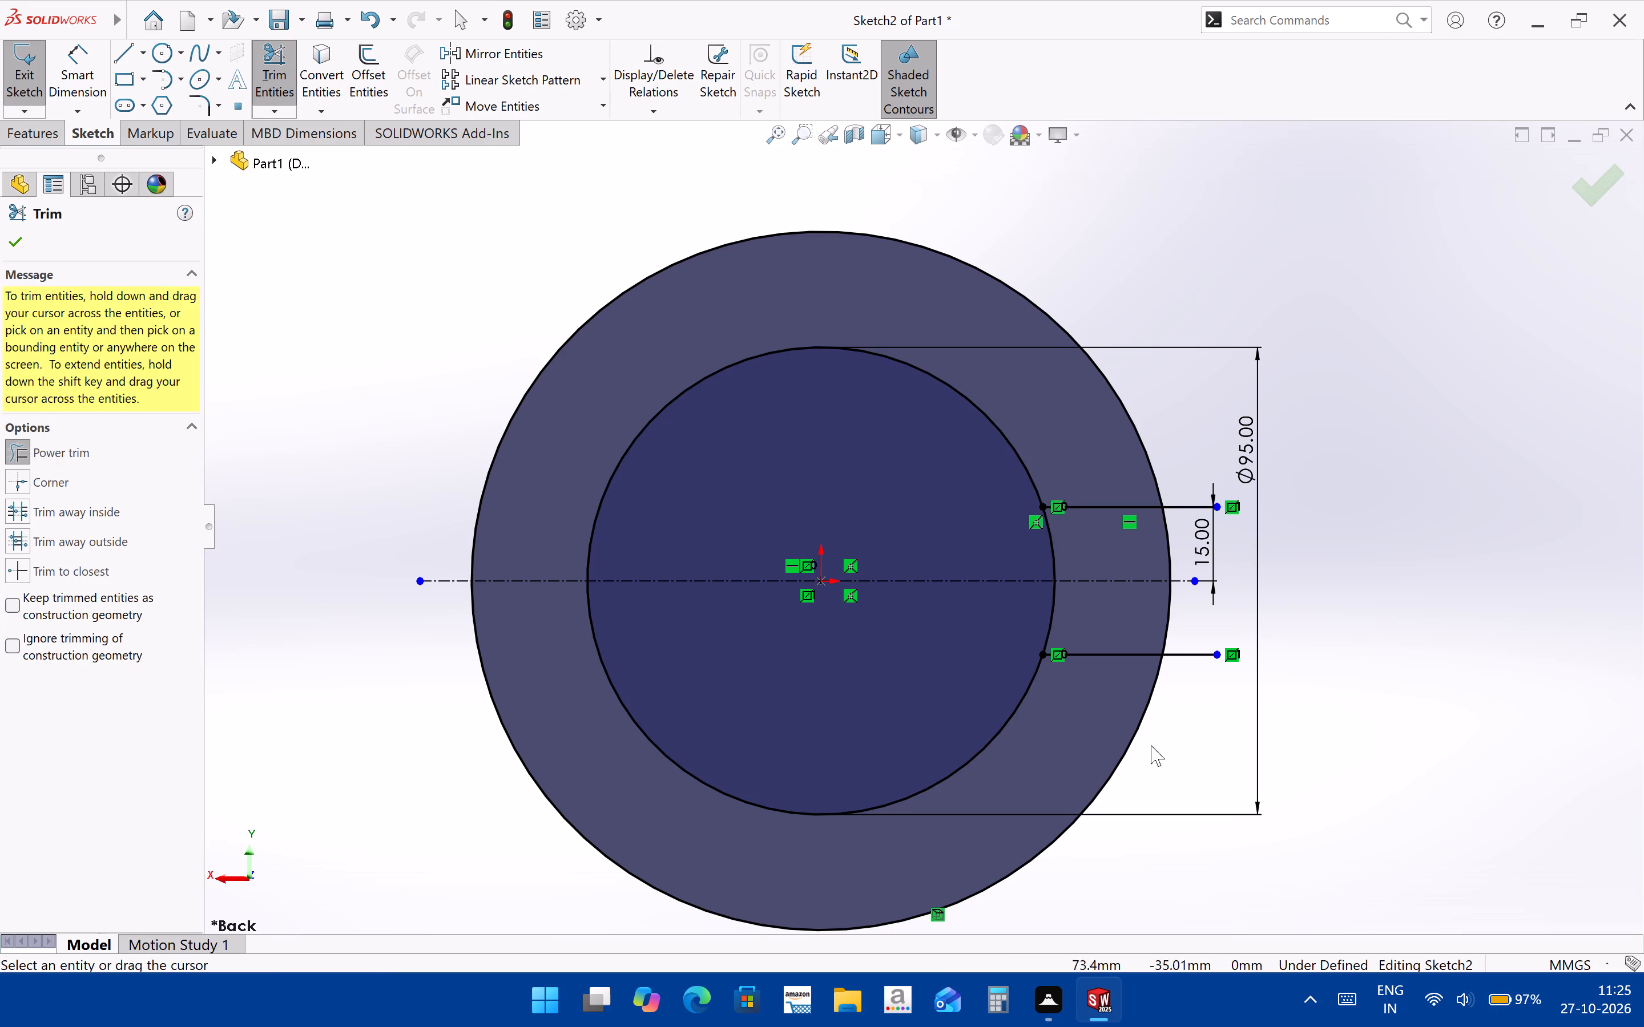
drag(1151, 745, 1117, 735)
drag(1197, 676, 1203, 652)
drag(1187, 540, 1188, 540)
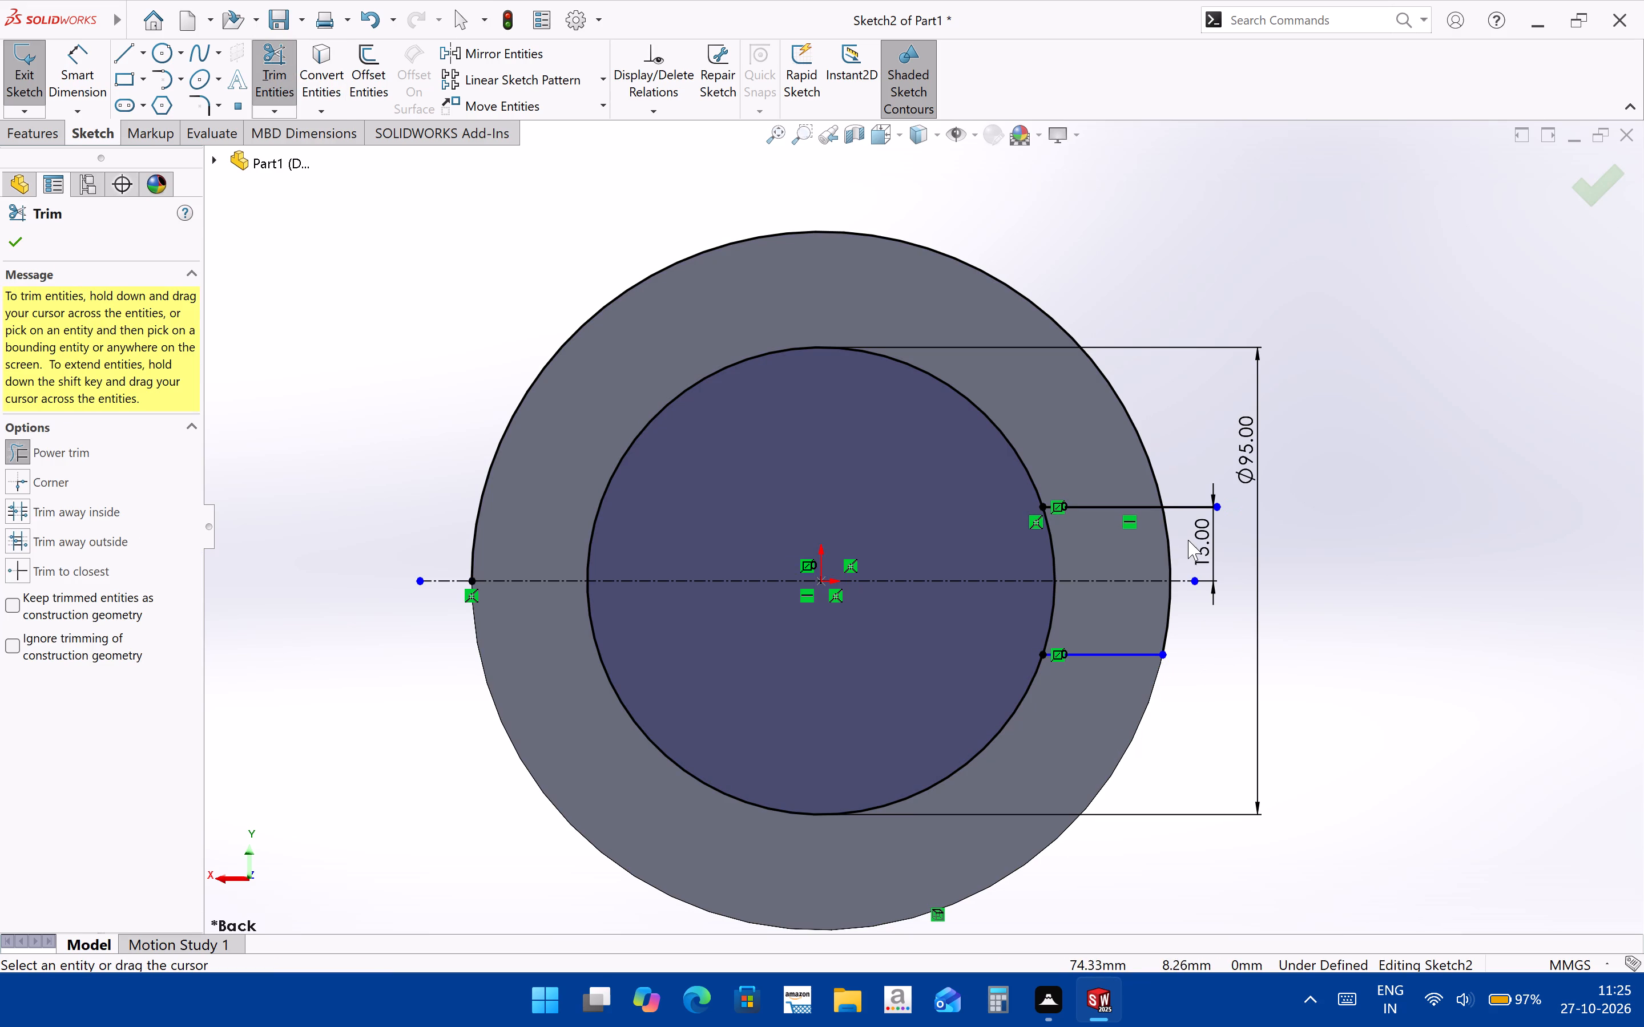
drag(1188, 540, 1192, 499)
drag(1017, 535, 1058, 536)
drag(1023, 613, 1073, 630)
drag(1085, 403, 1134, 396)
drag(657, 307, 595, 298)
drag(447, 882, 573, 846)
drag(959, 949, 958, 904)
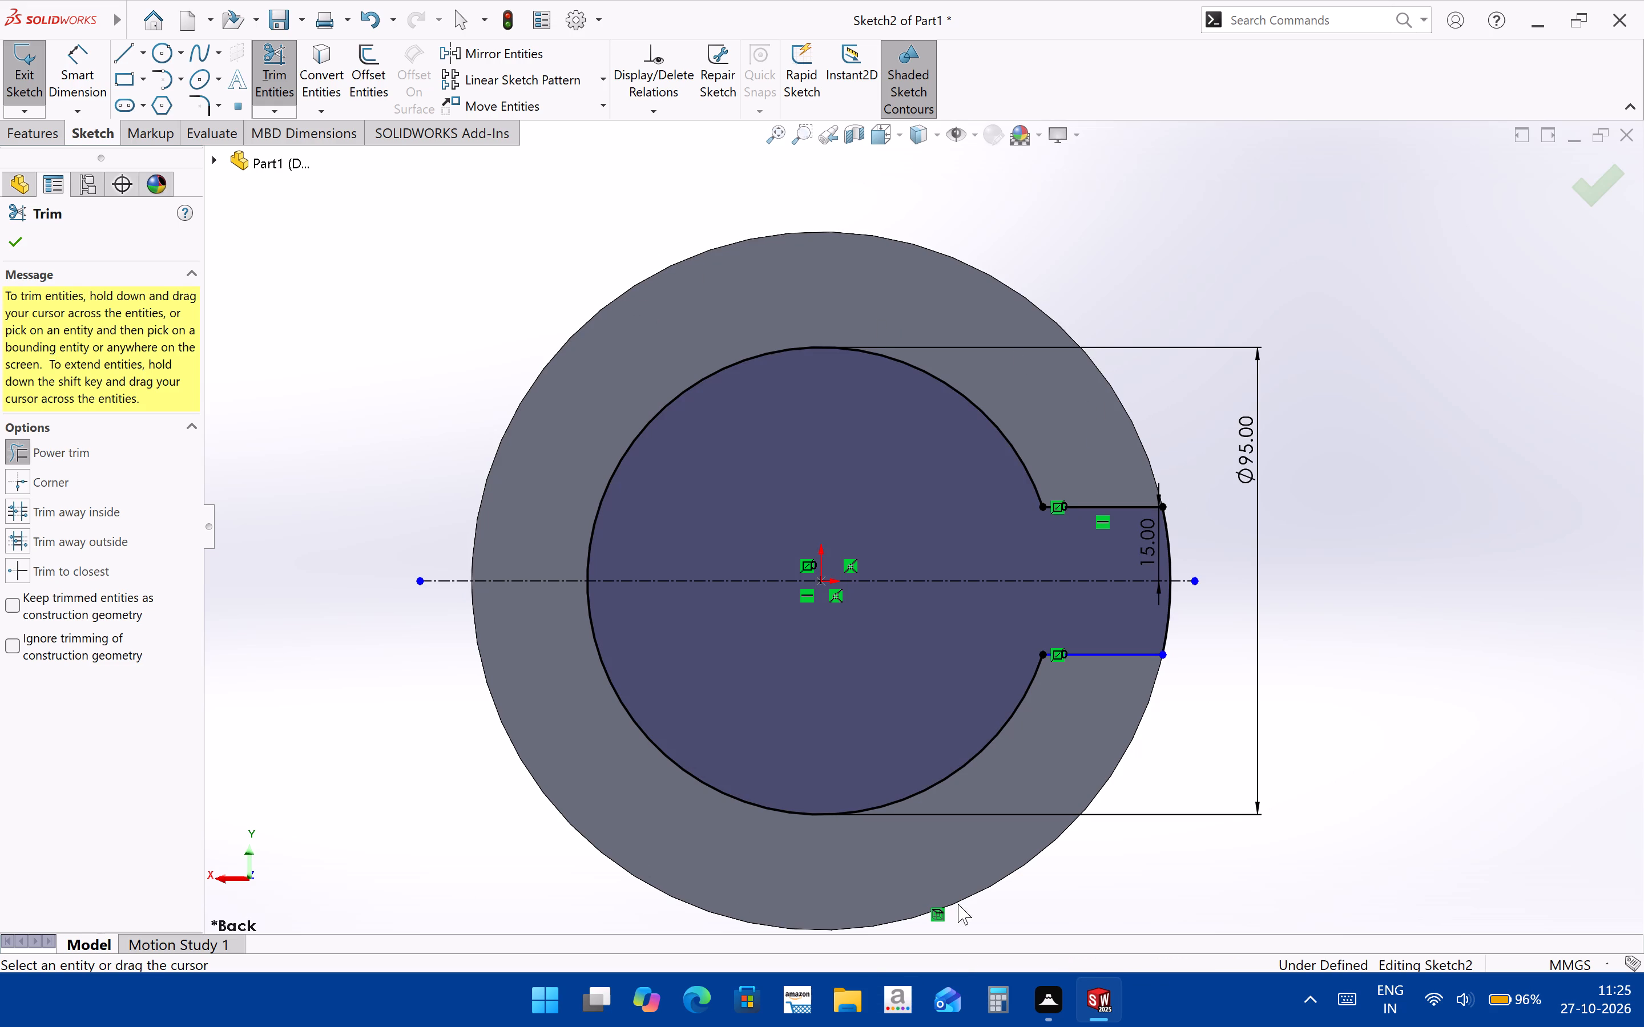
drag(958, 904, 949, 880)
scroll(1146, 244, up, 2)
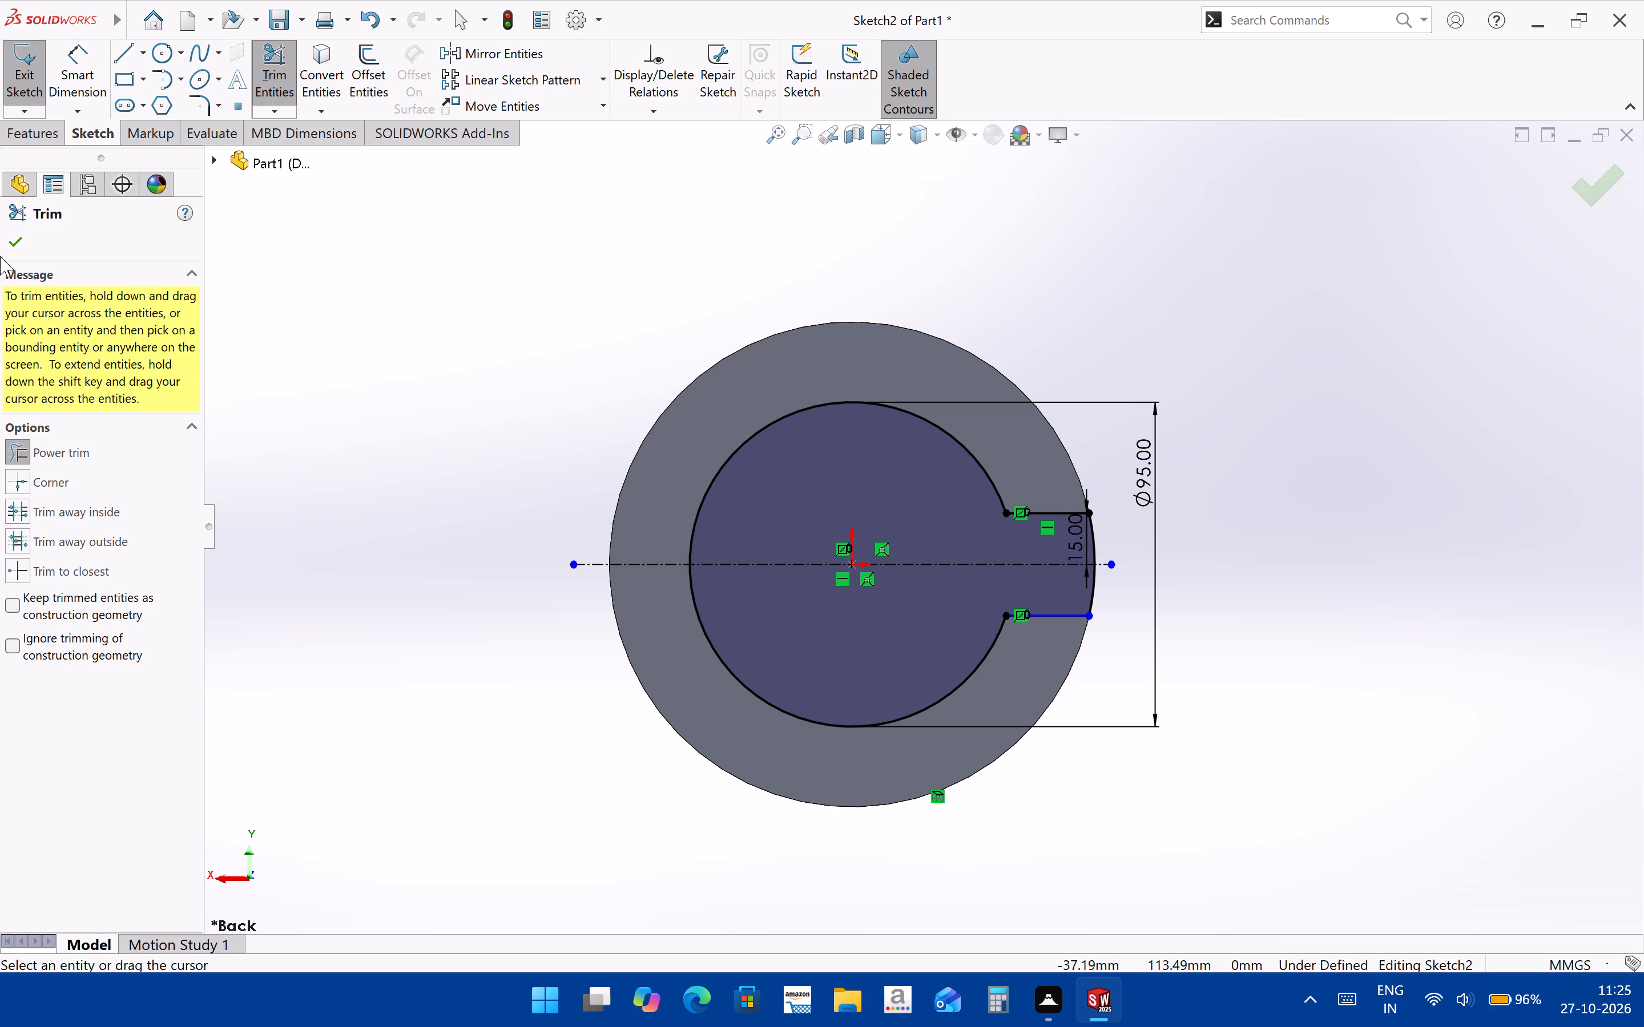
click(15, 251)
Draw a vertical centerline about 193 mm long through the origin, extending past the flange above and below.
click(148, 58)
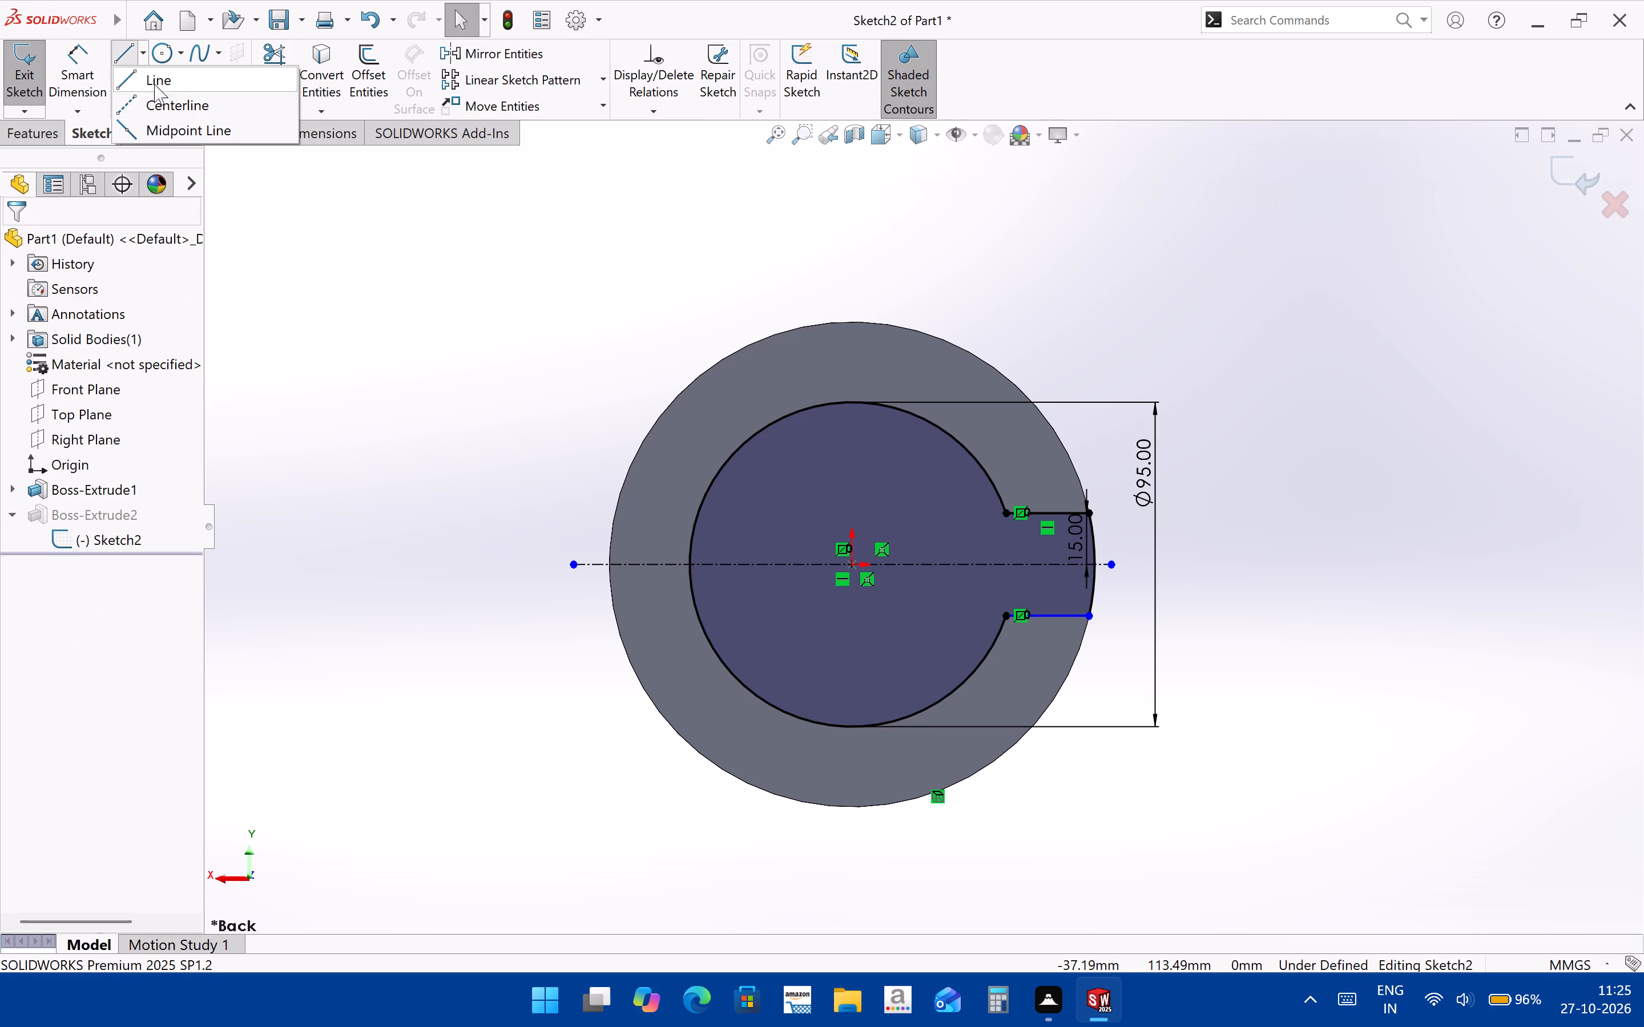
click(165, 94)
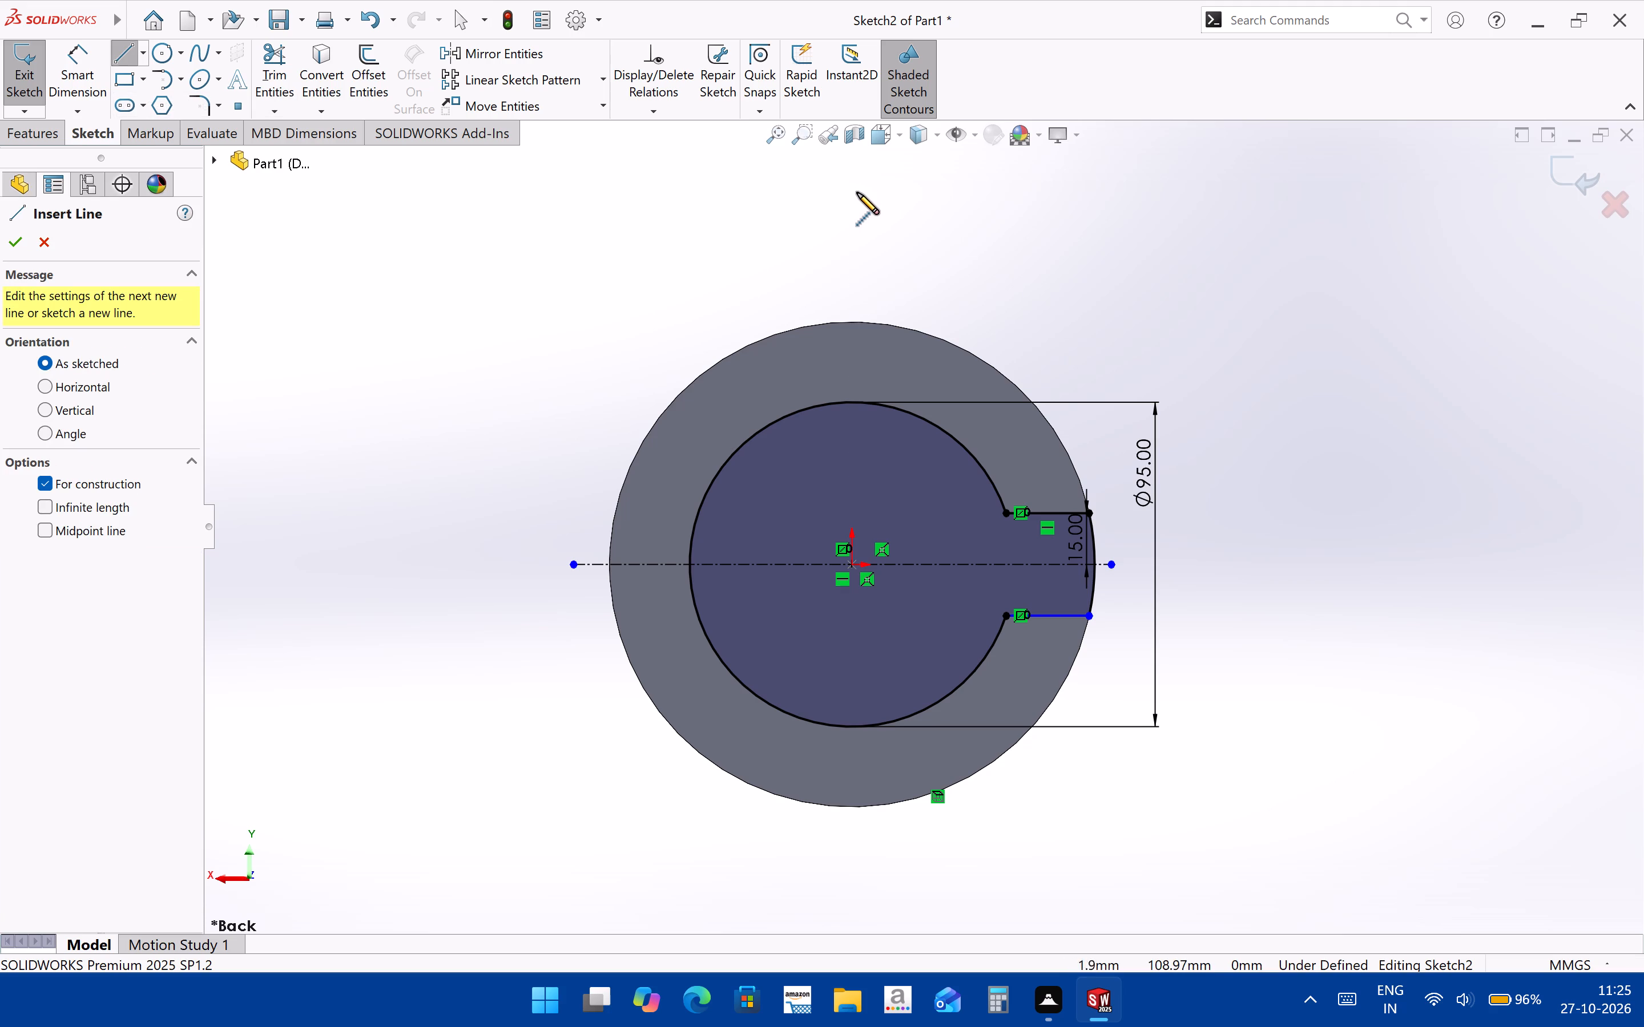
click(854, 193)
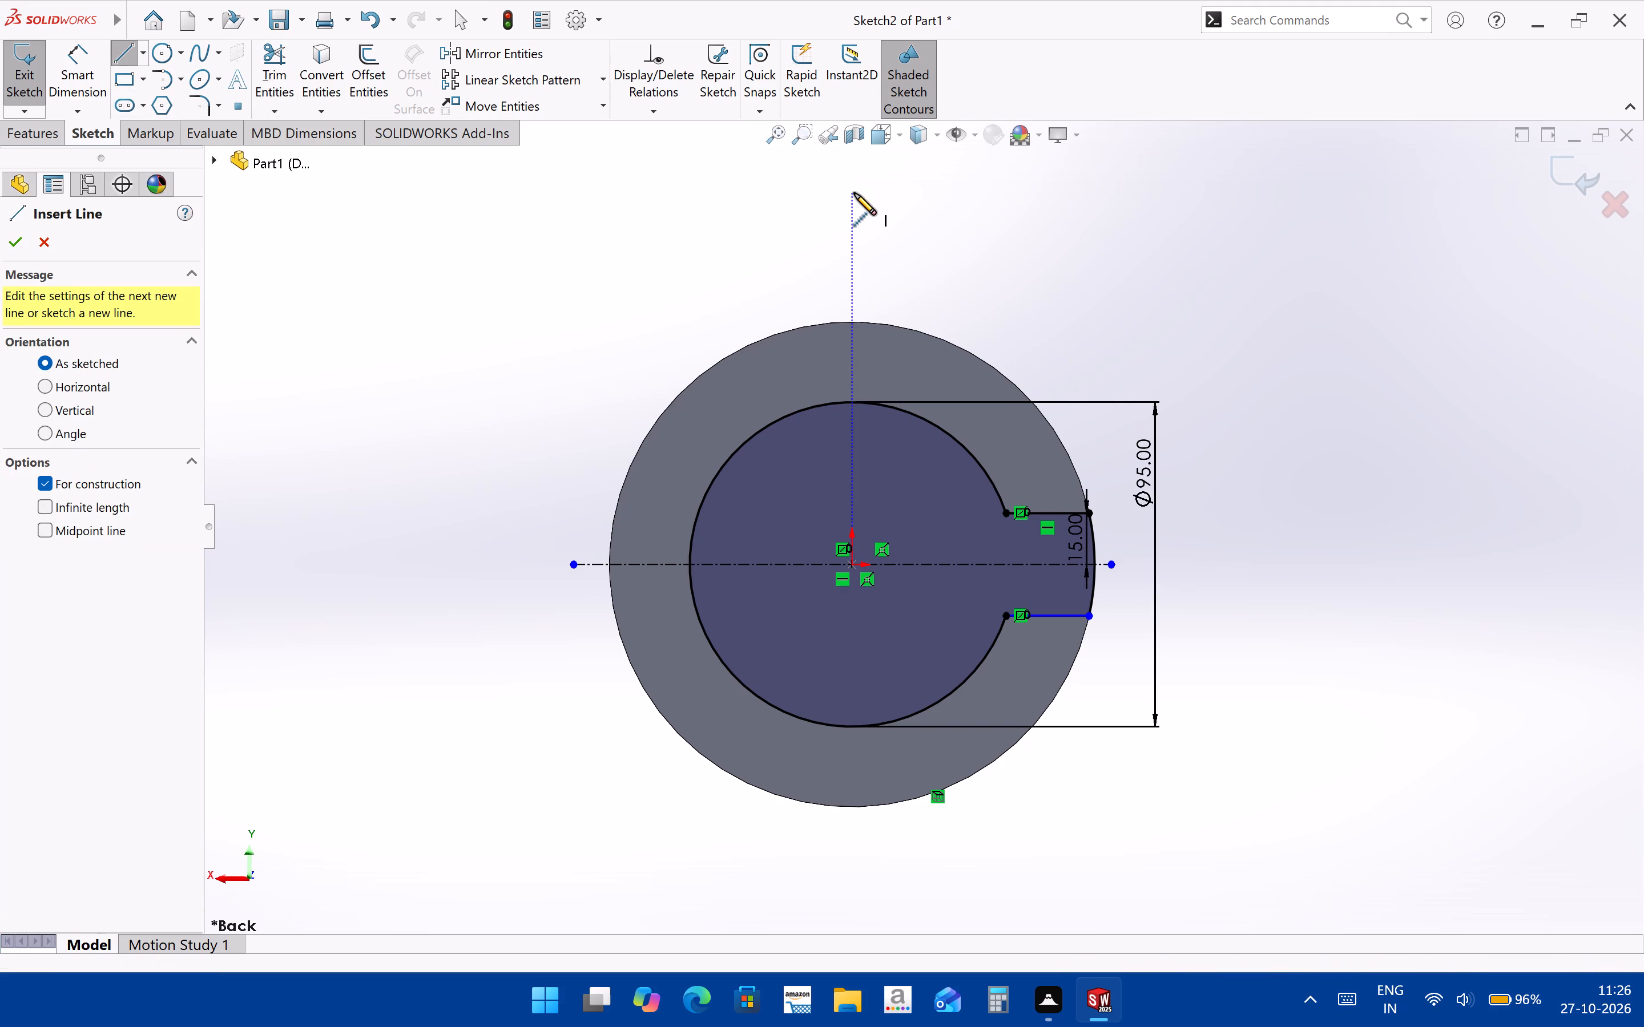
click(853, 851)
key(Escape)
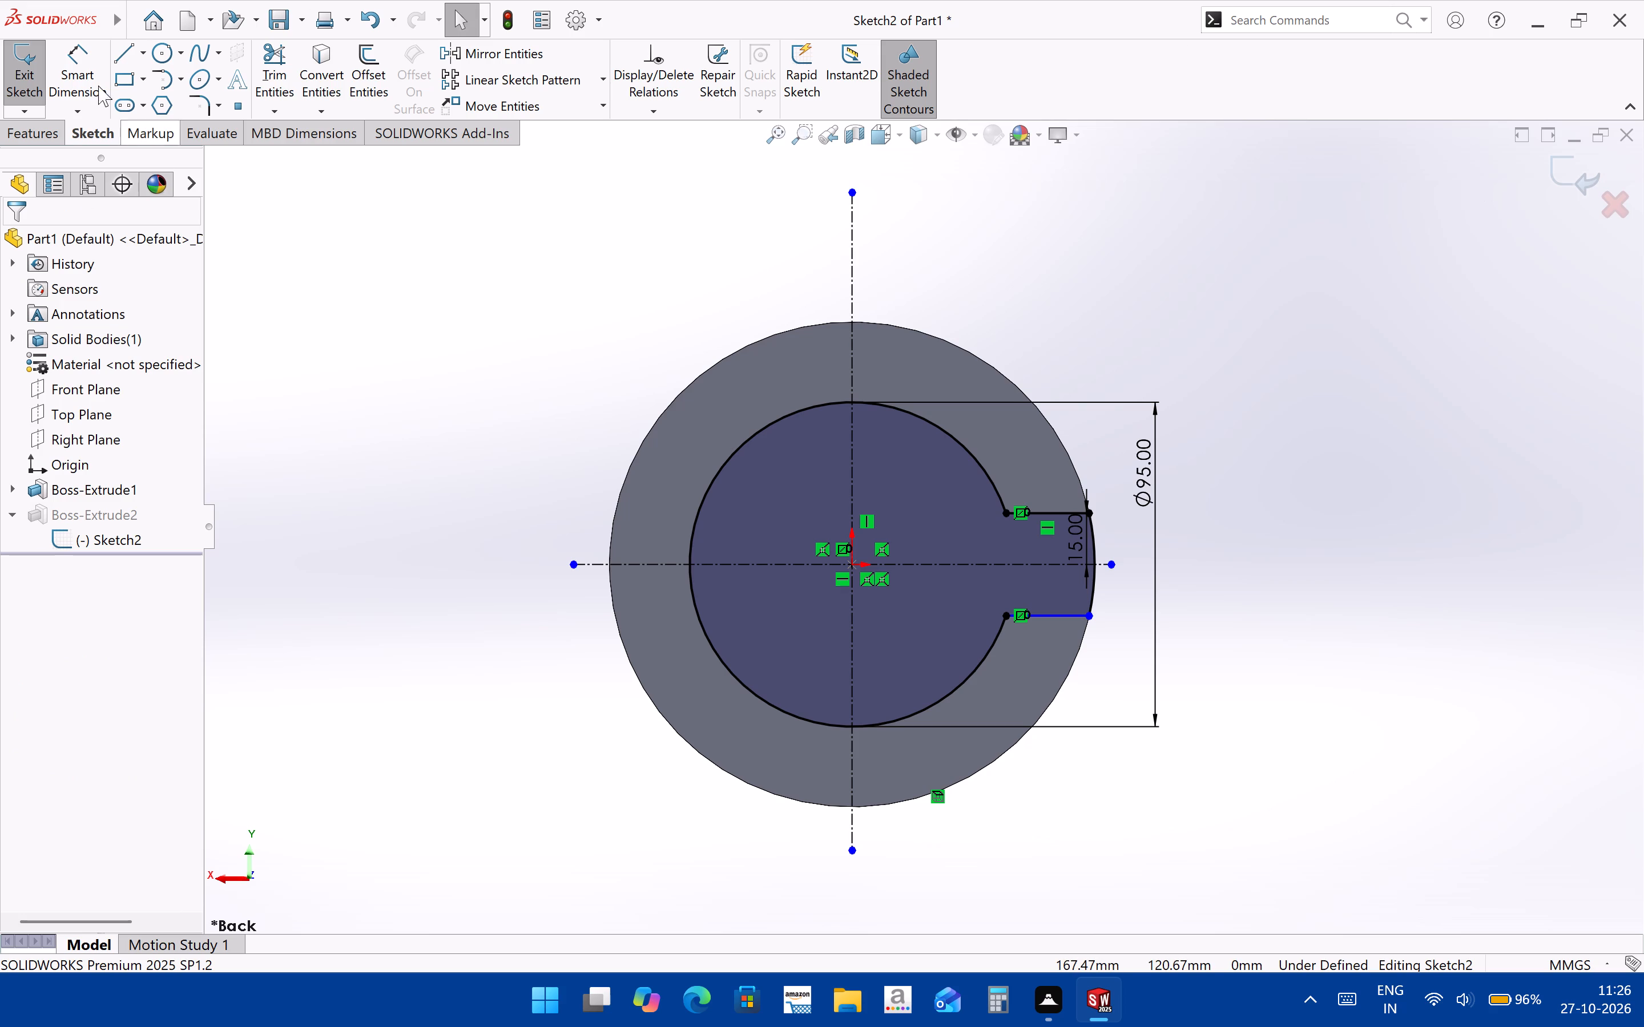
Mirror the two horizontal tab lines about the vertical centerline, keeping the originals, to outline the opposite tab.
click(462, 63)
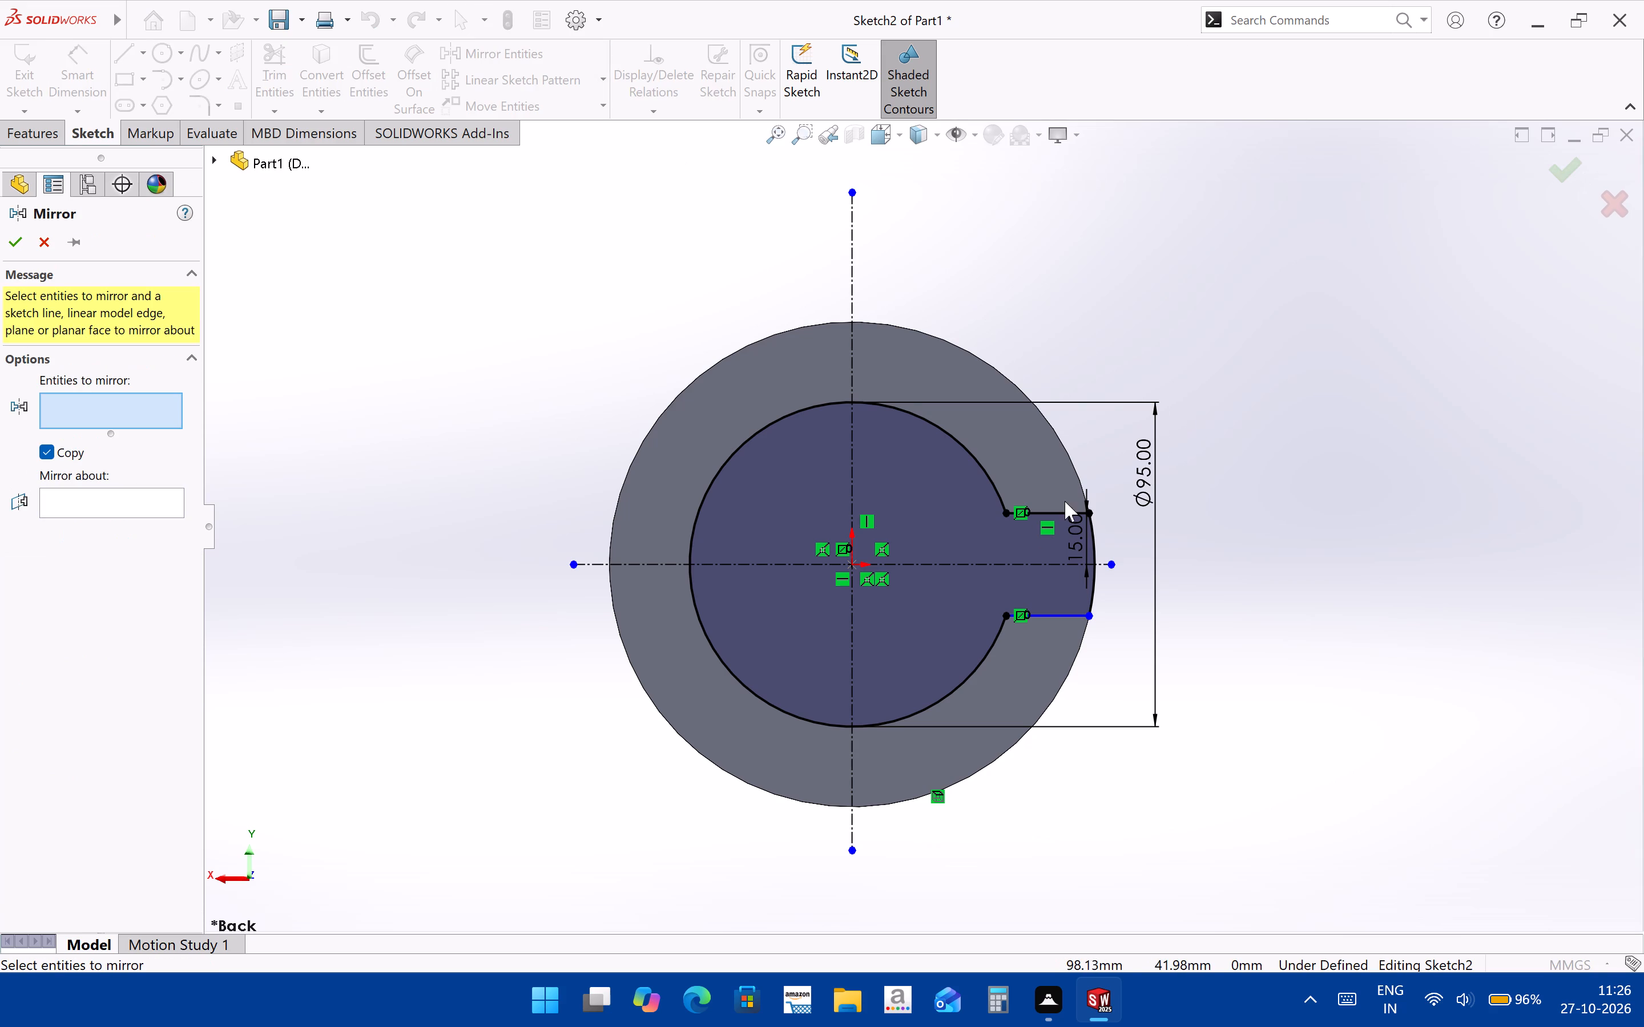
click(1069, 515)
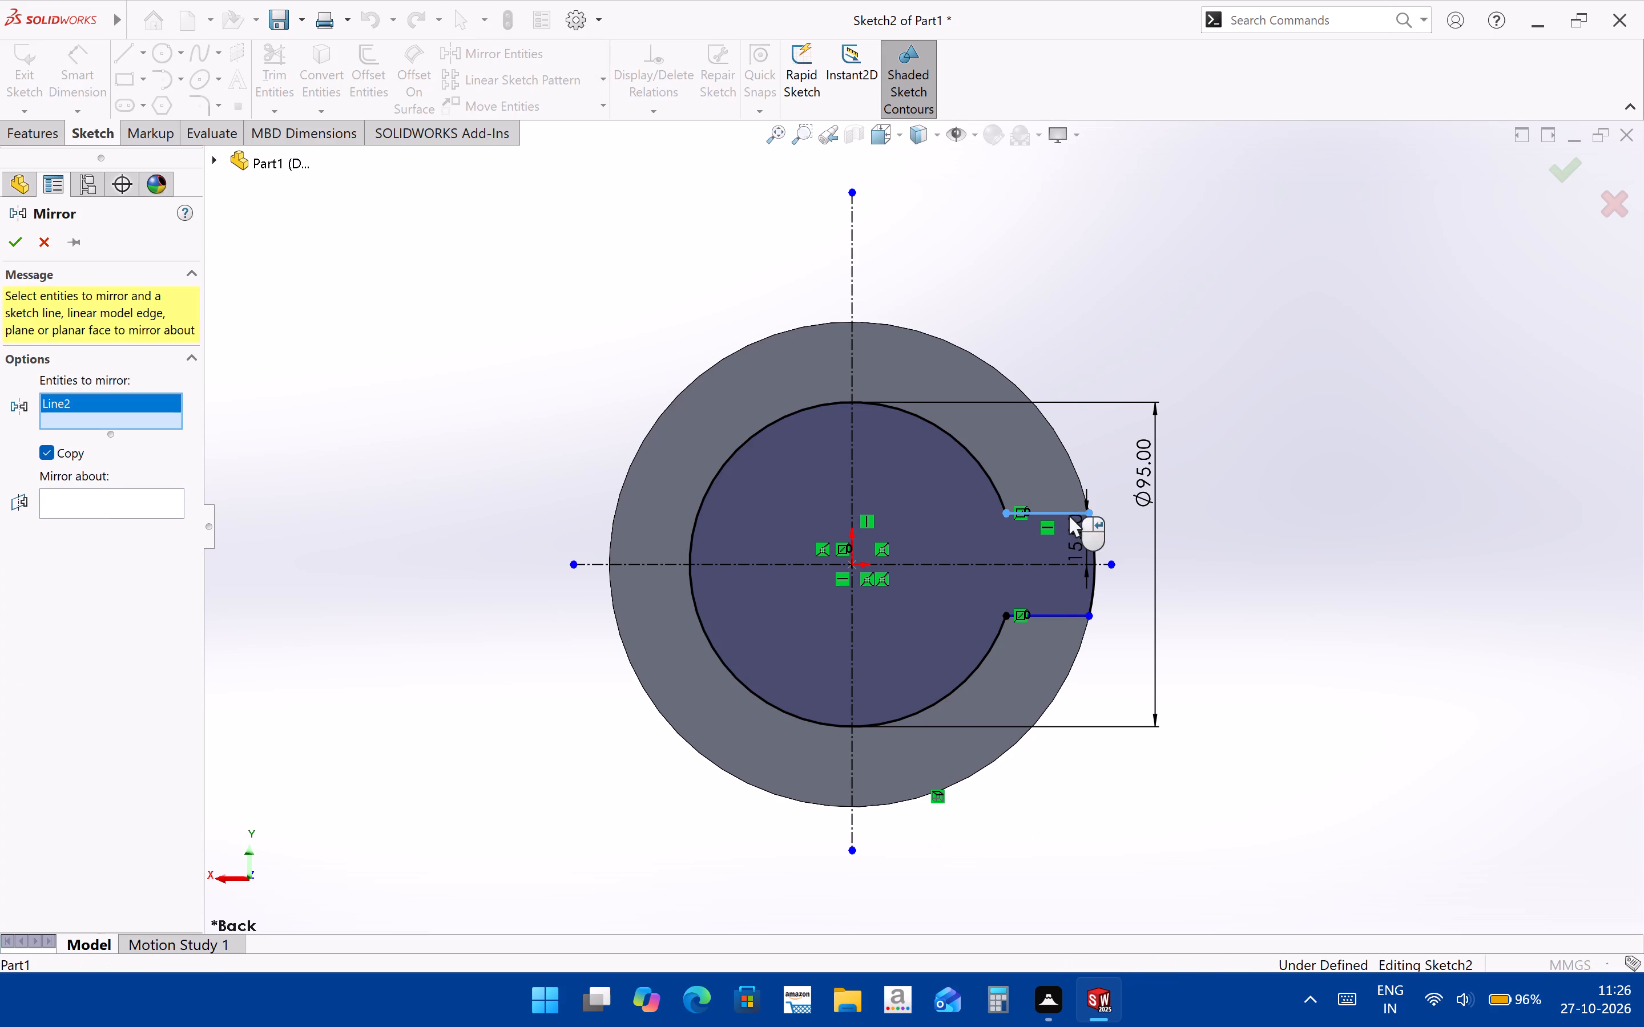
click(1062, 618)
click(151, 516)
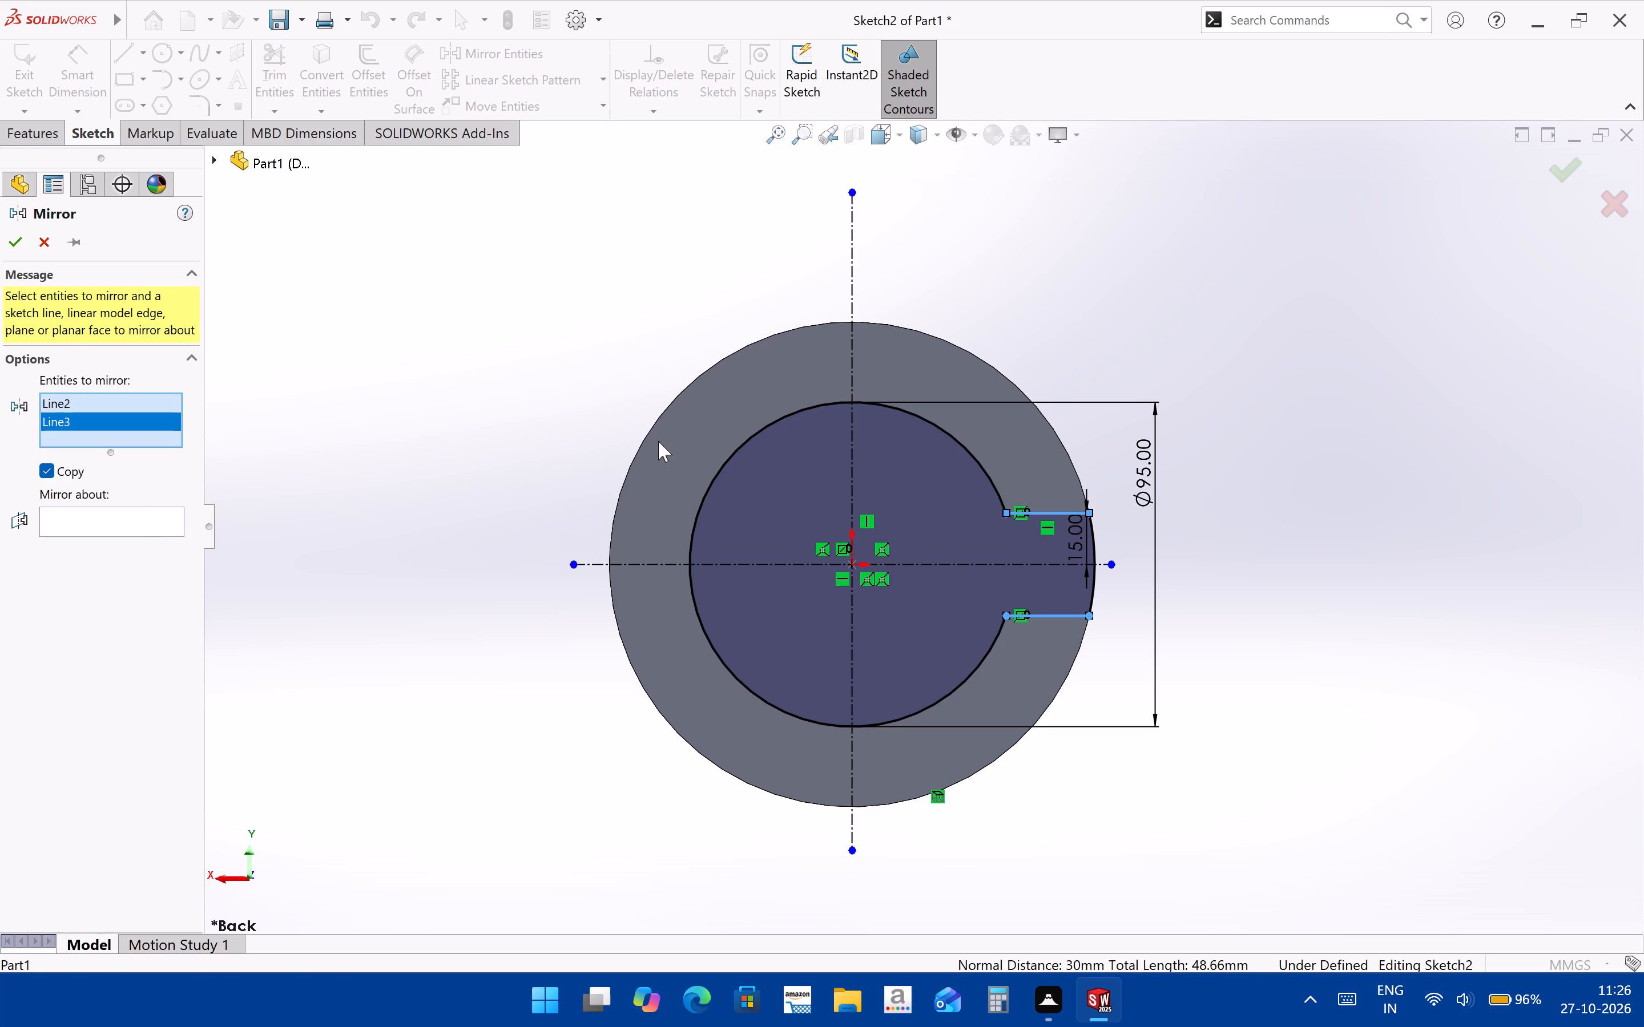
click(851, 371)
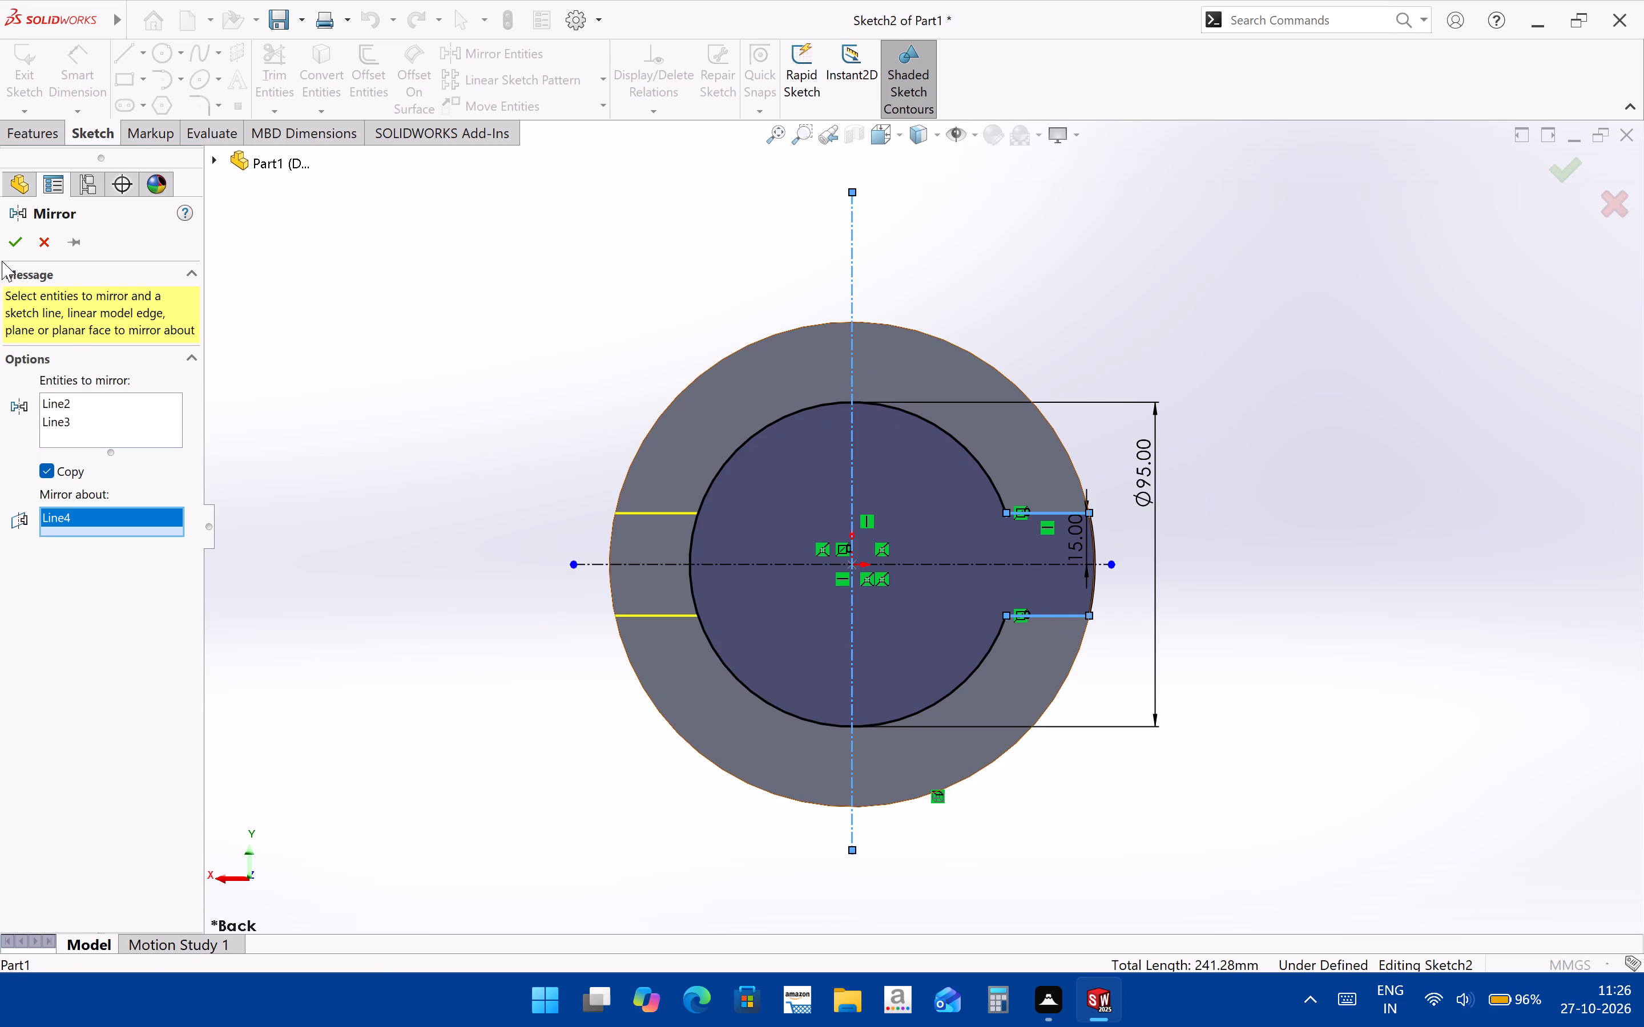
click(9, 245)
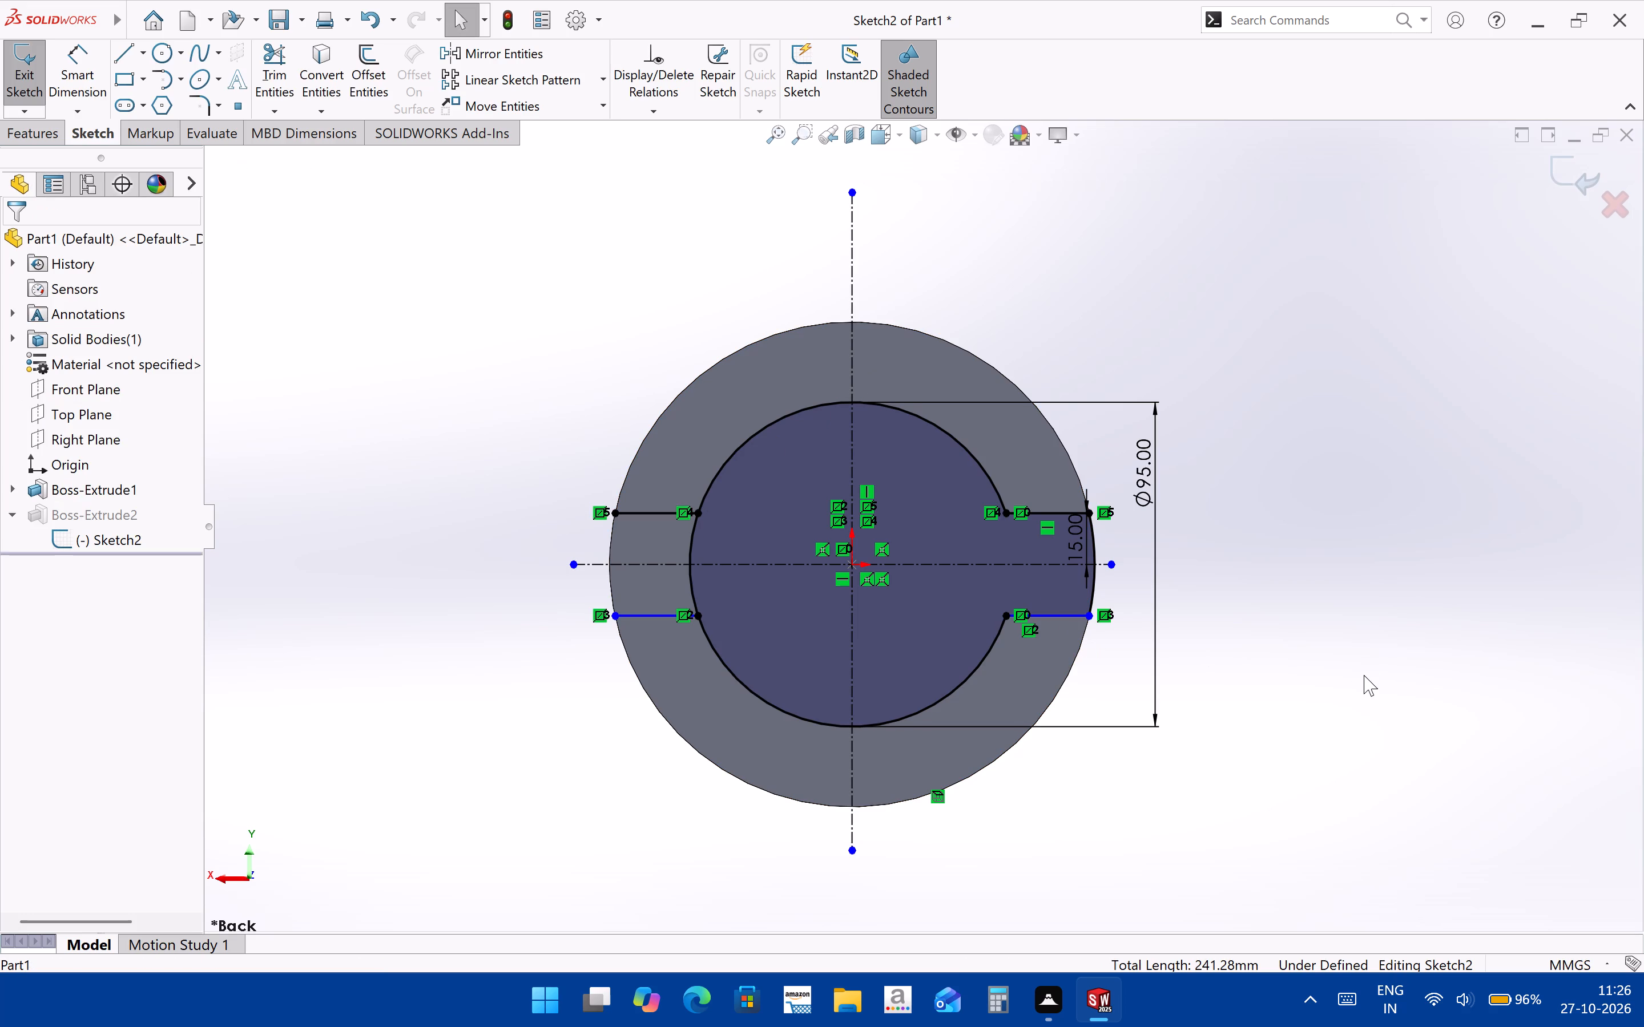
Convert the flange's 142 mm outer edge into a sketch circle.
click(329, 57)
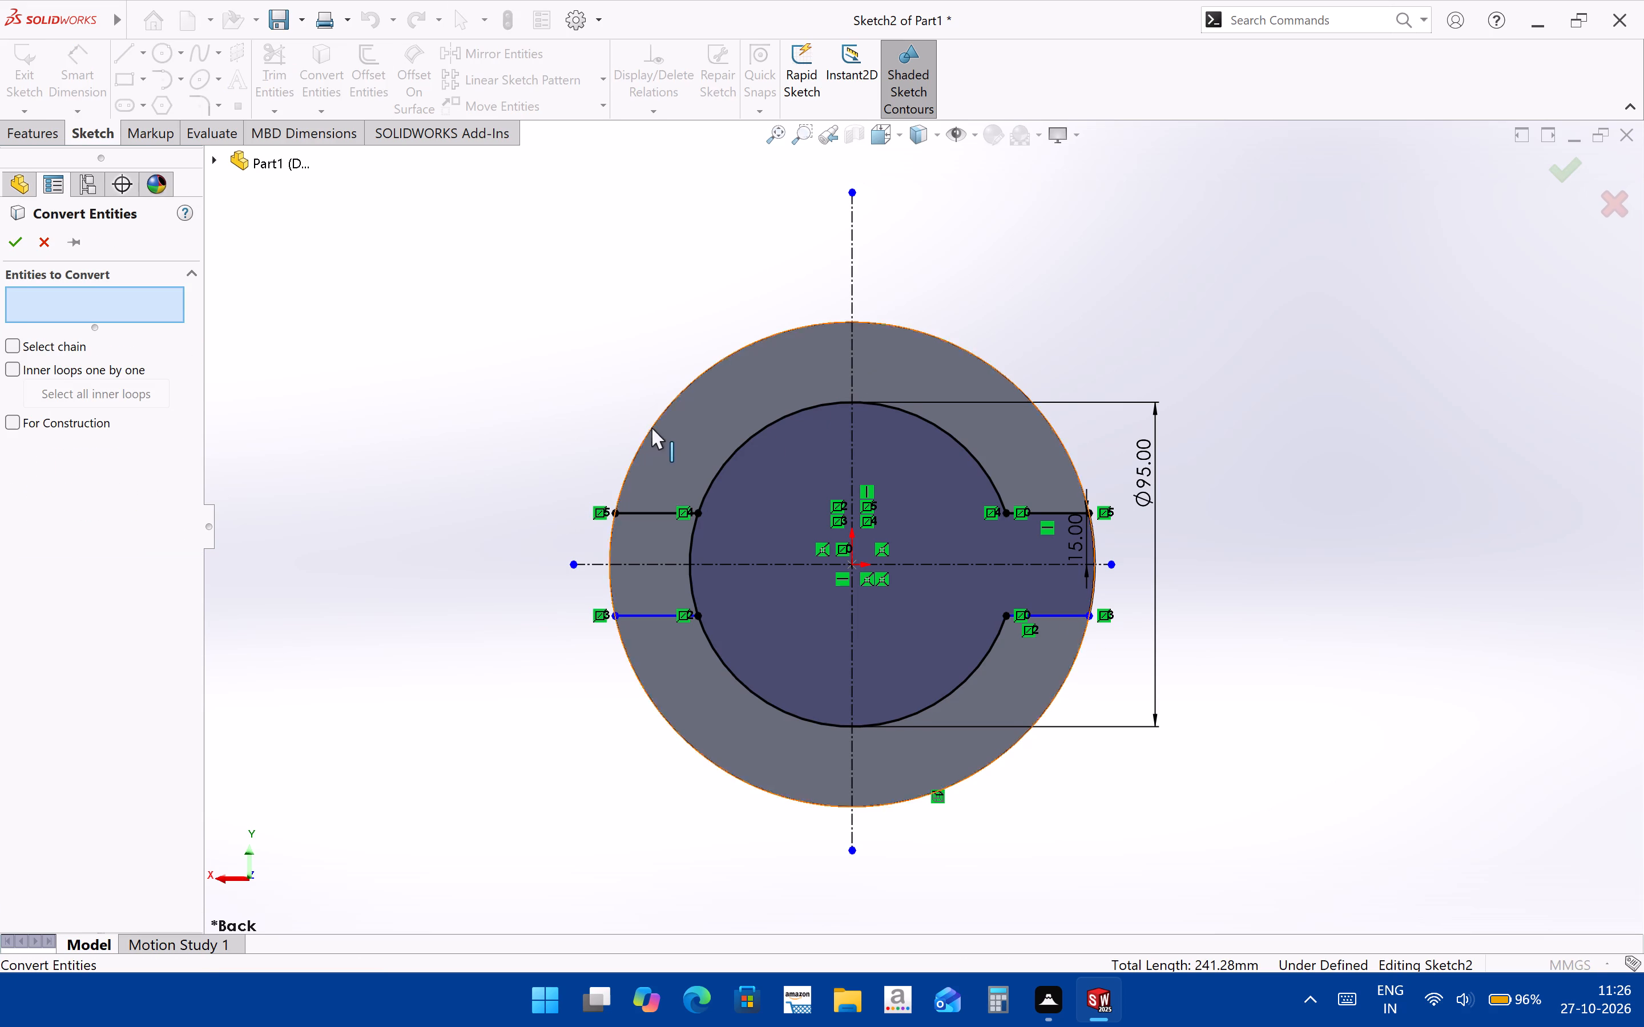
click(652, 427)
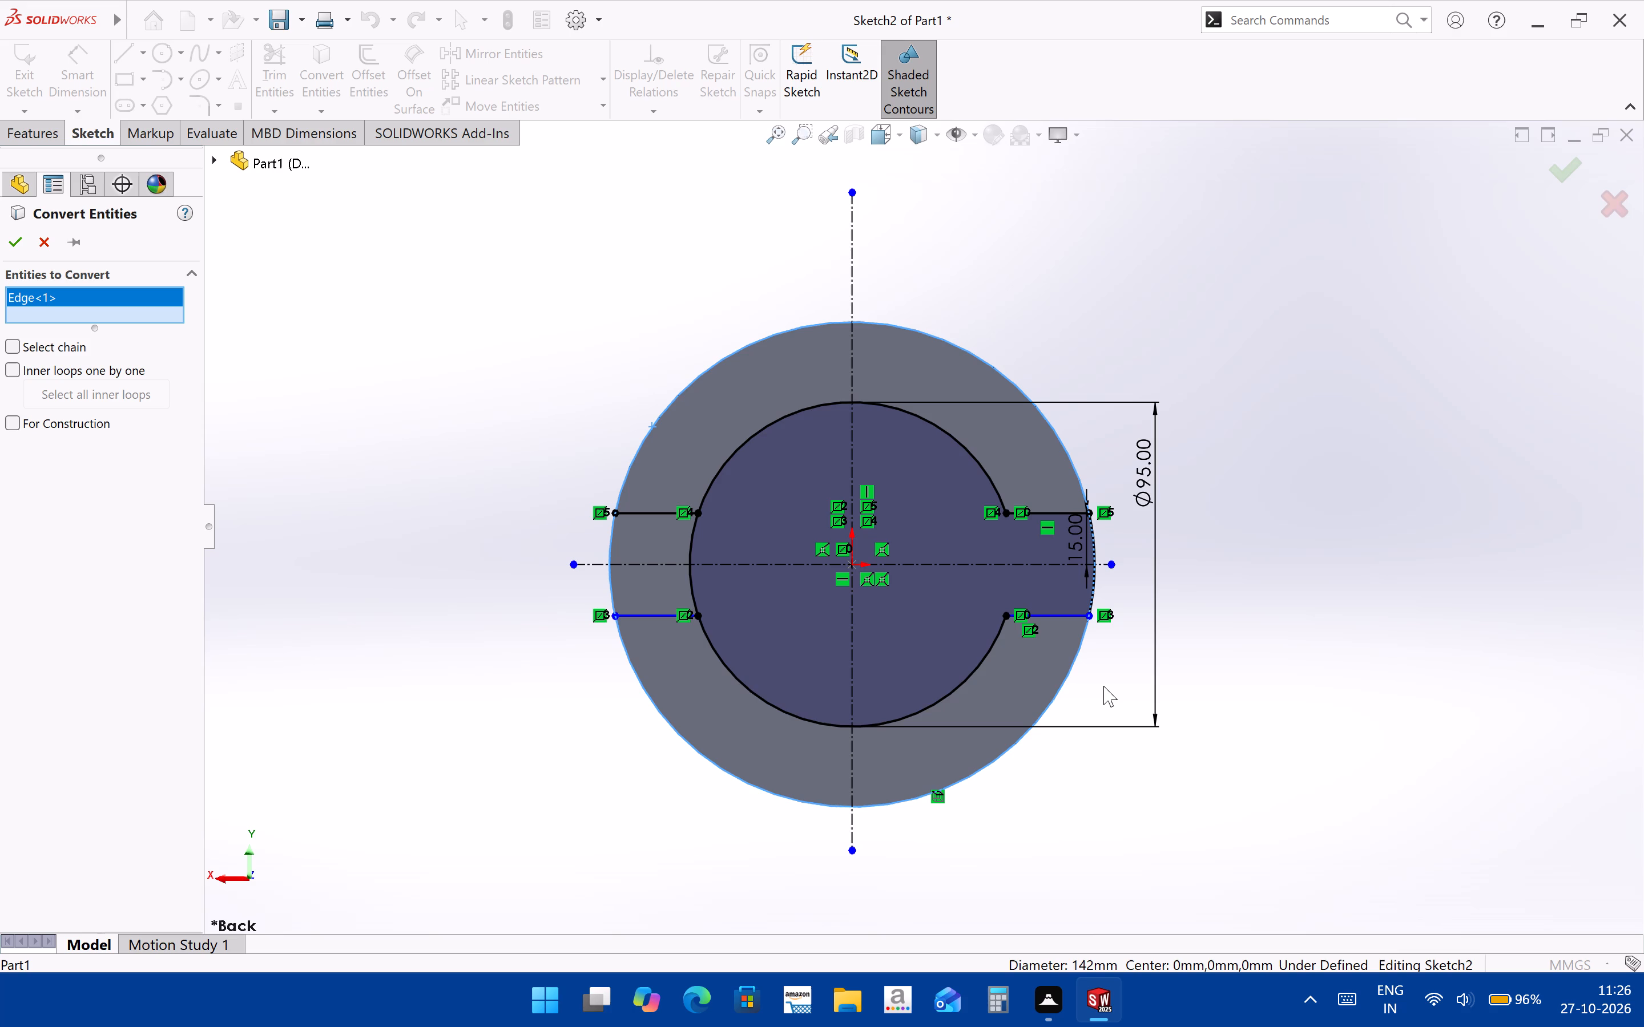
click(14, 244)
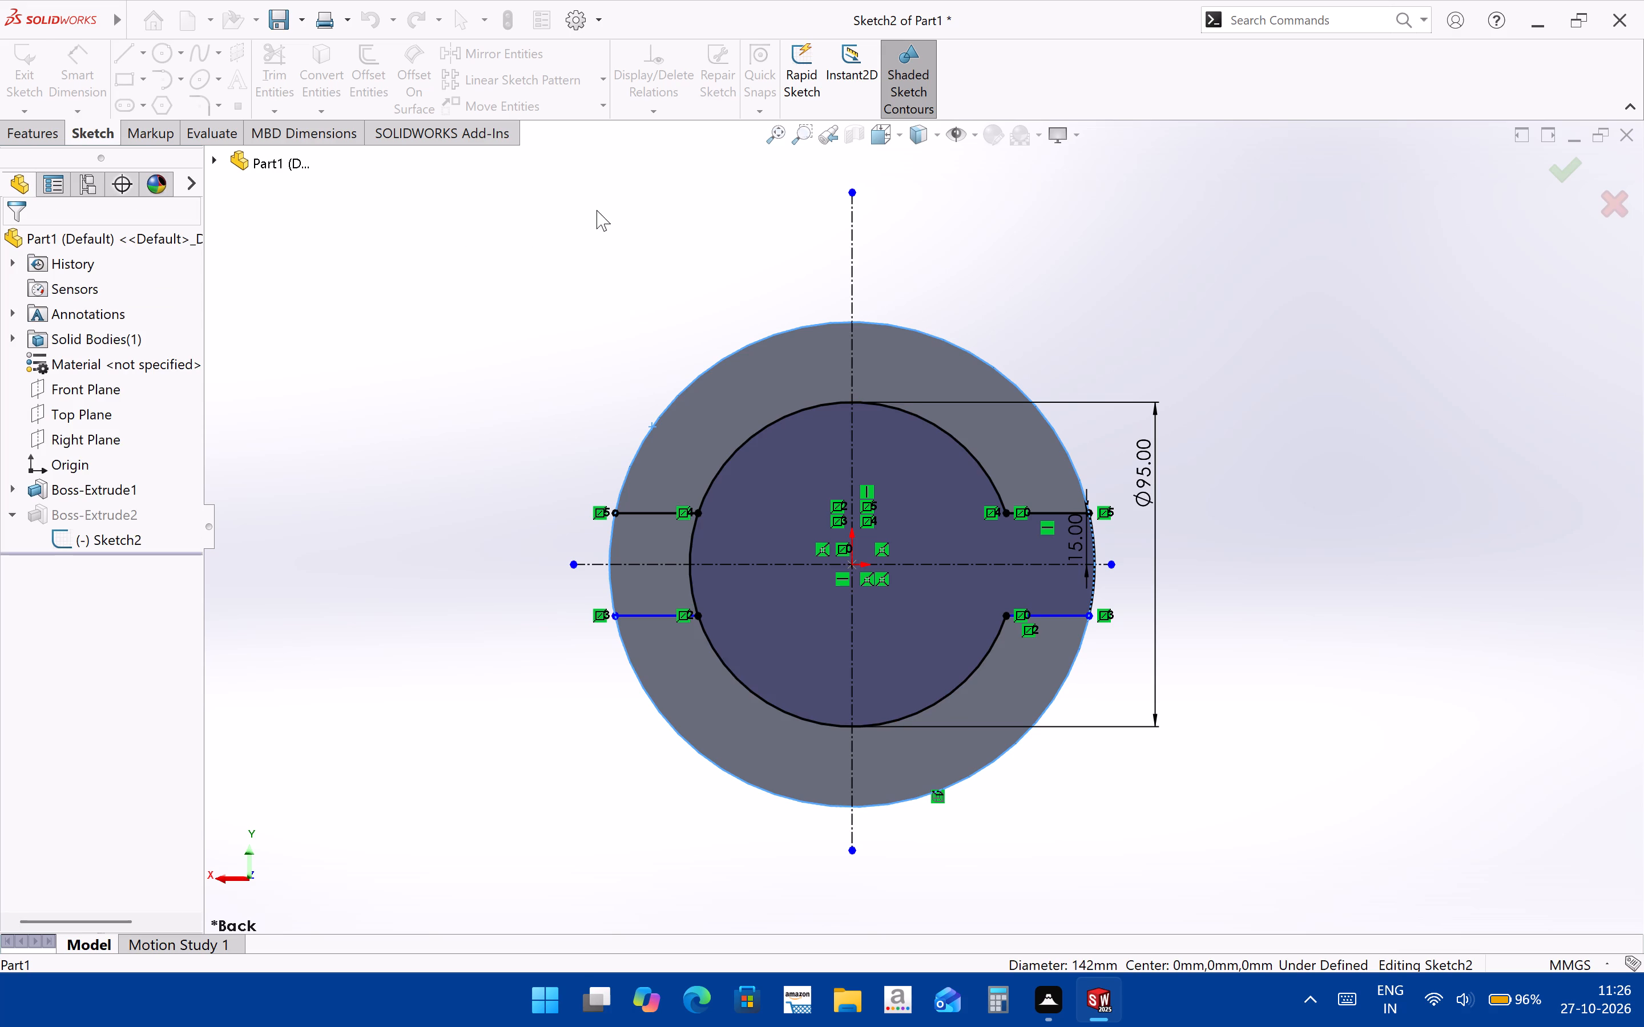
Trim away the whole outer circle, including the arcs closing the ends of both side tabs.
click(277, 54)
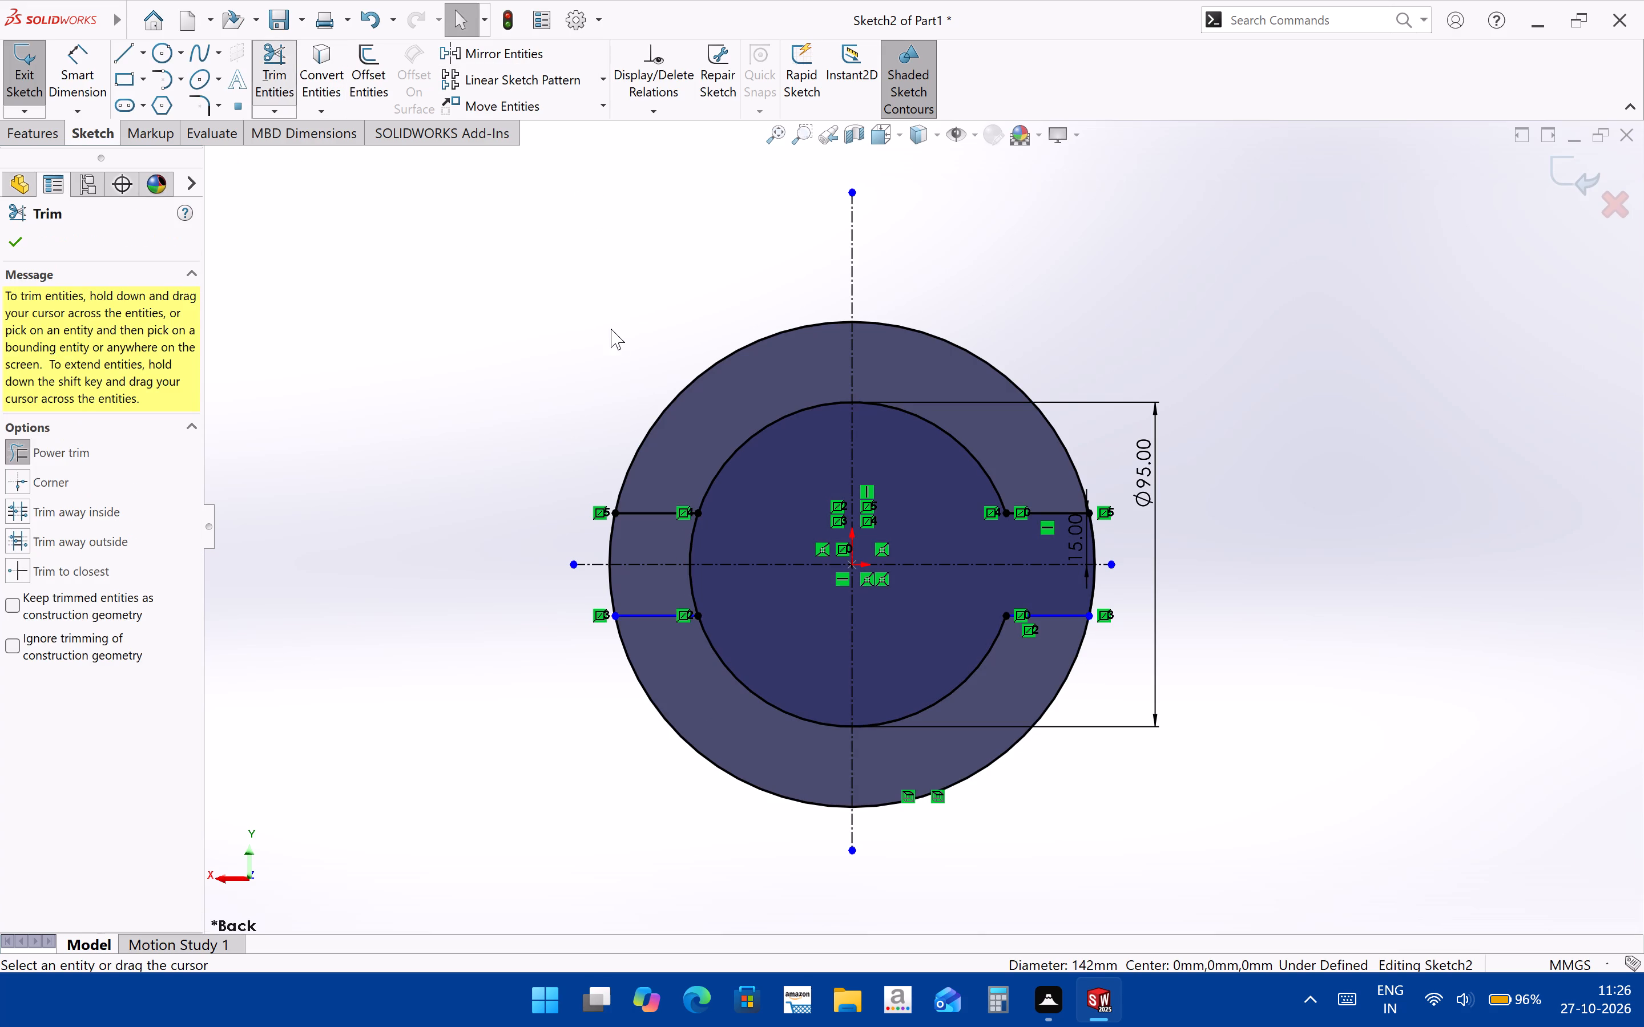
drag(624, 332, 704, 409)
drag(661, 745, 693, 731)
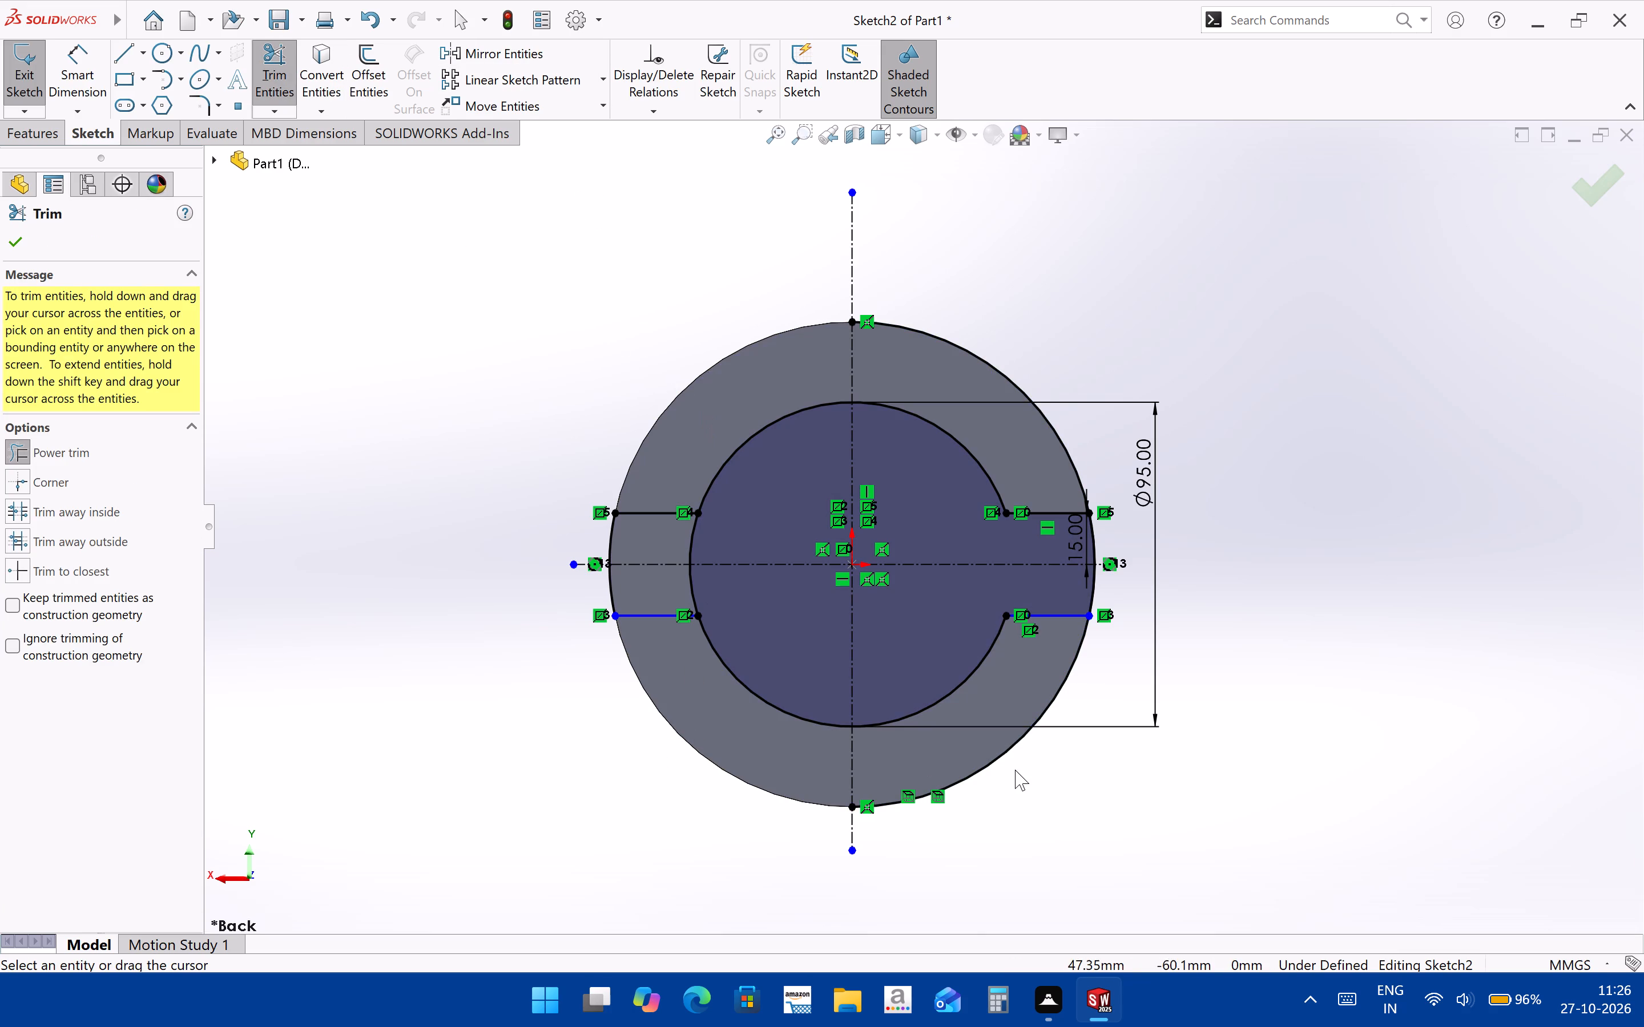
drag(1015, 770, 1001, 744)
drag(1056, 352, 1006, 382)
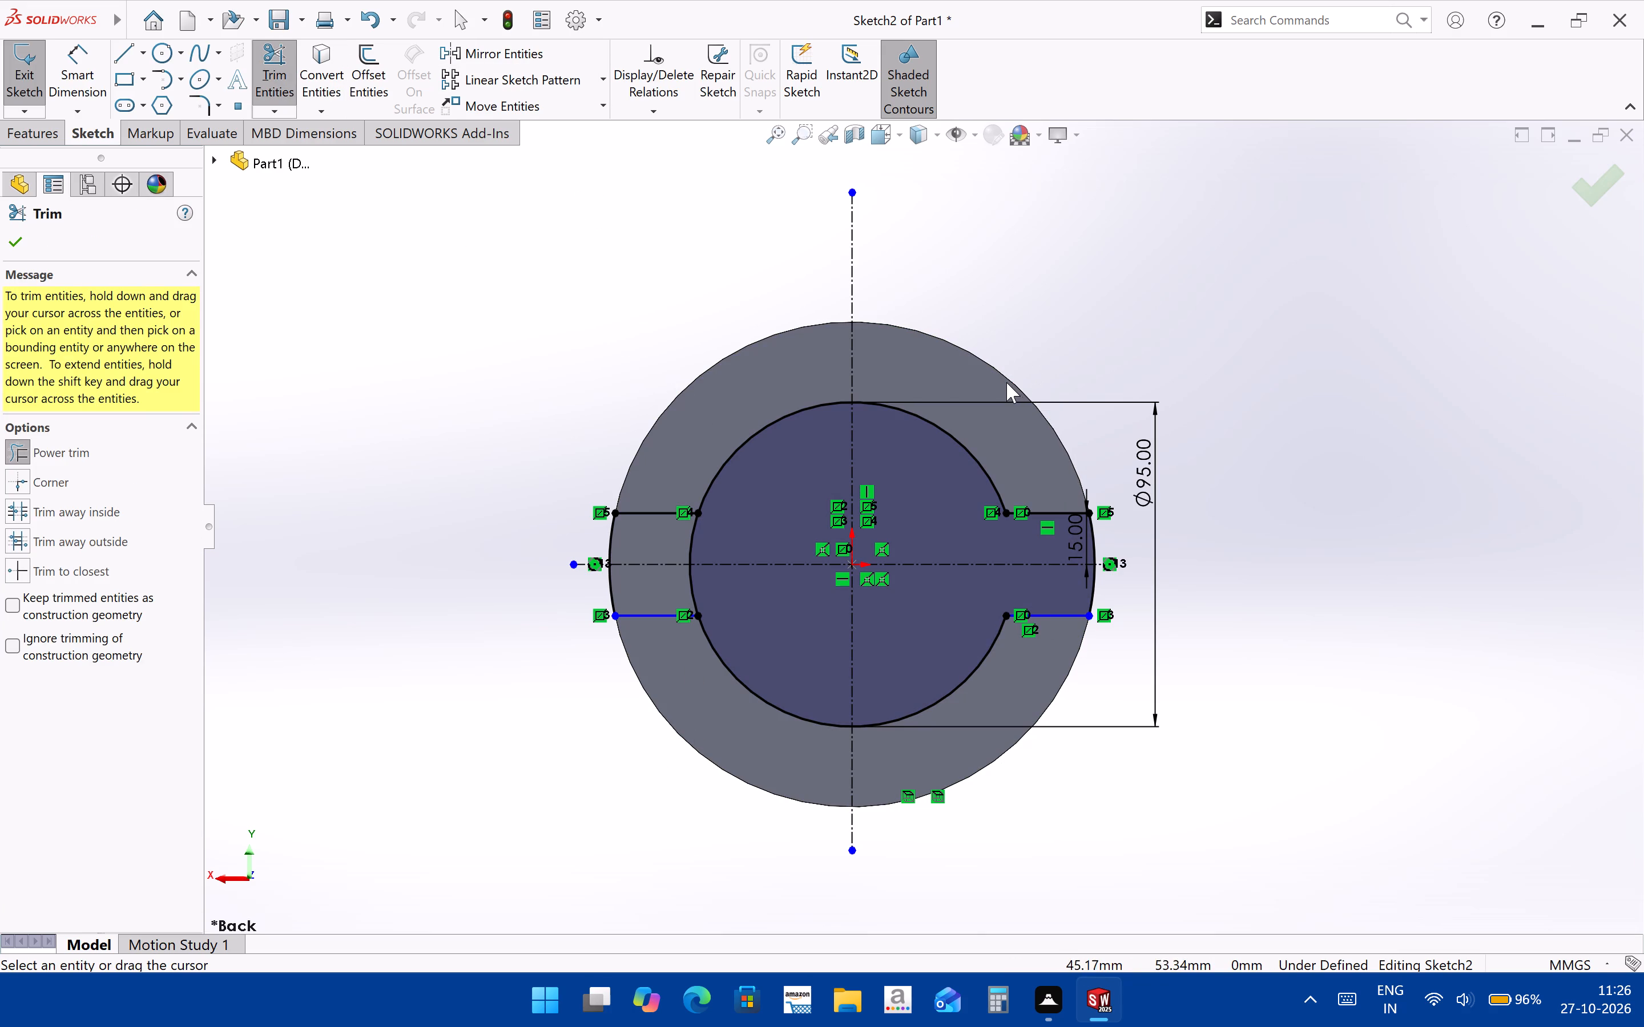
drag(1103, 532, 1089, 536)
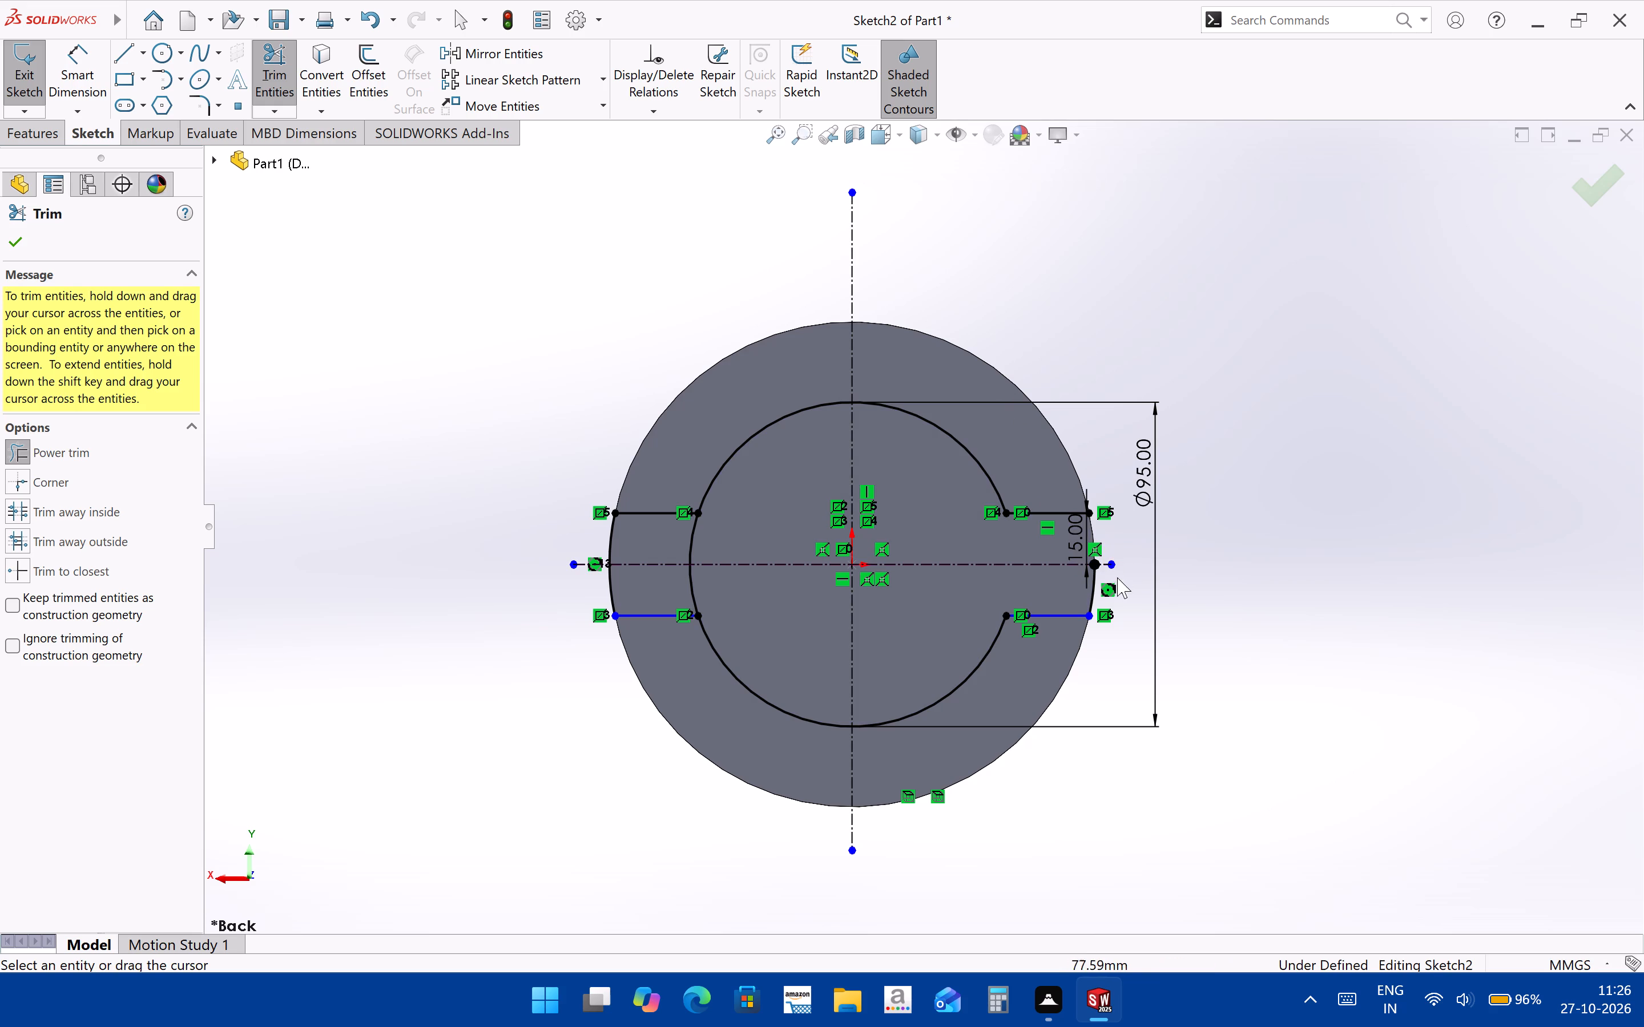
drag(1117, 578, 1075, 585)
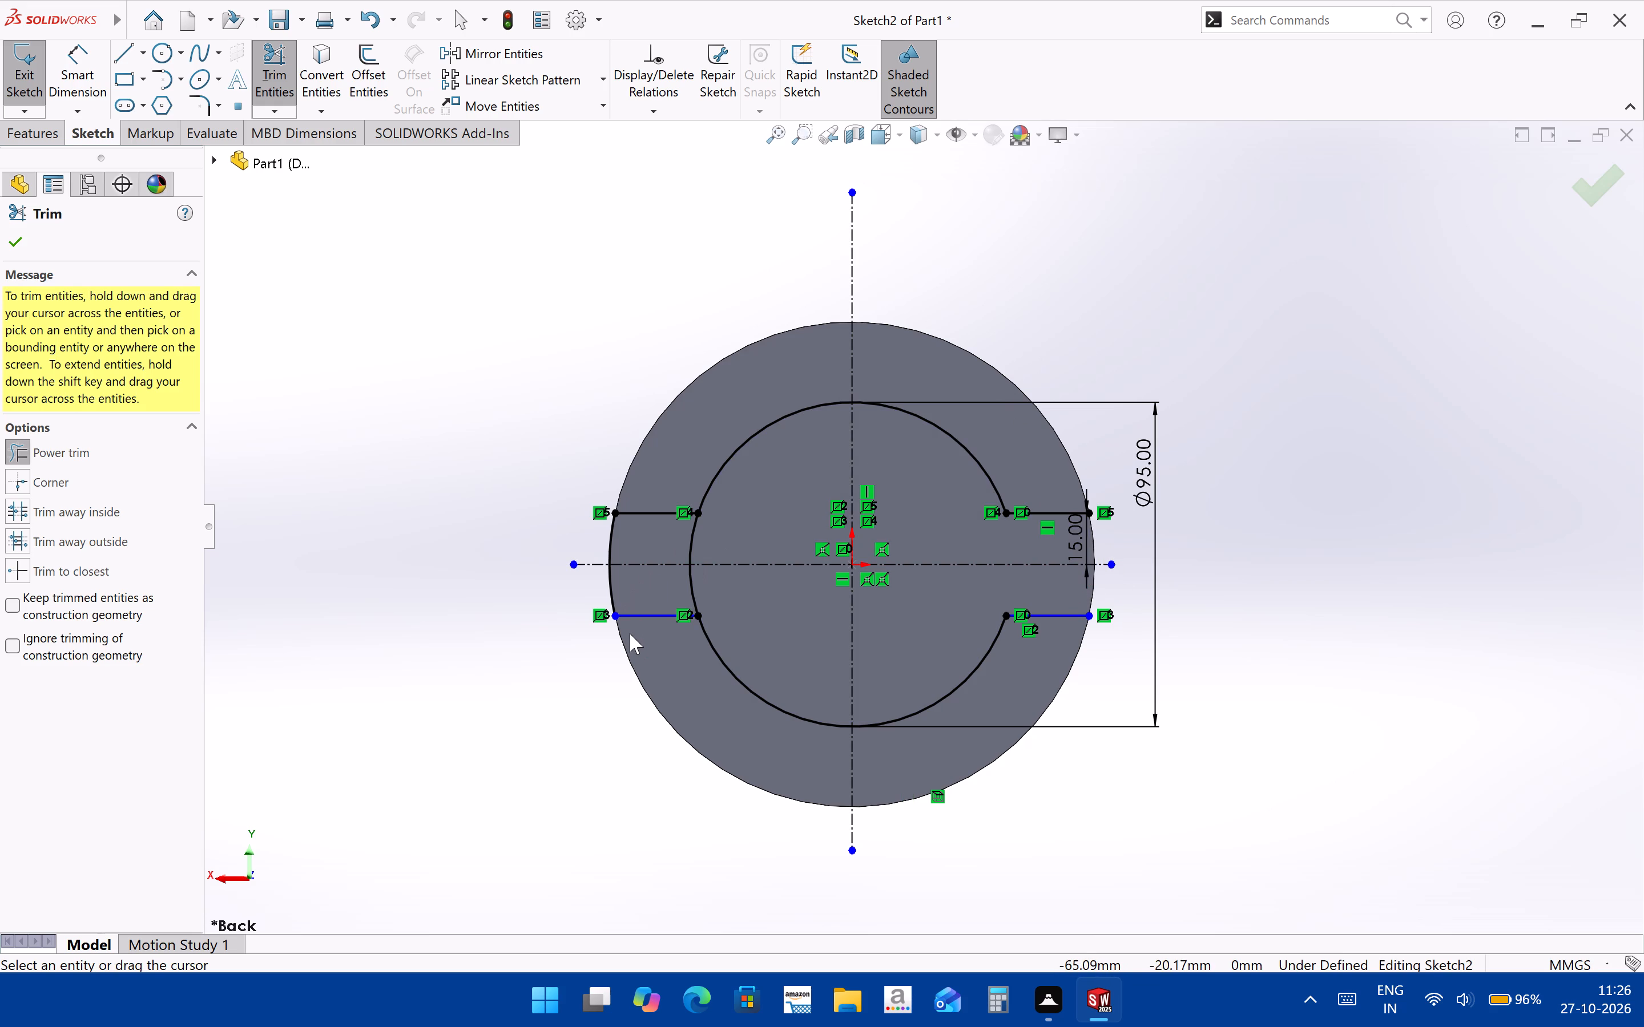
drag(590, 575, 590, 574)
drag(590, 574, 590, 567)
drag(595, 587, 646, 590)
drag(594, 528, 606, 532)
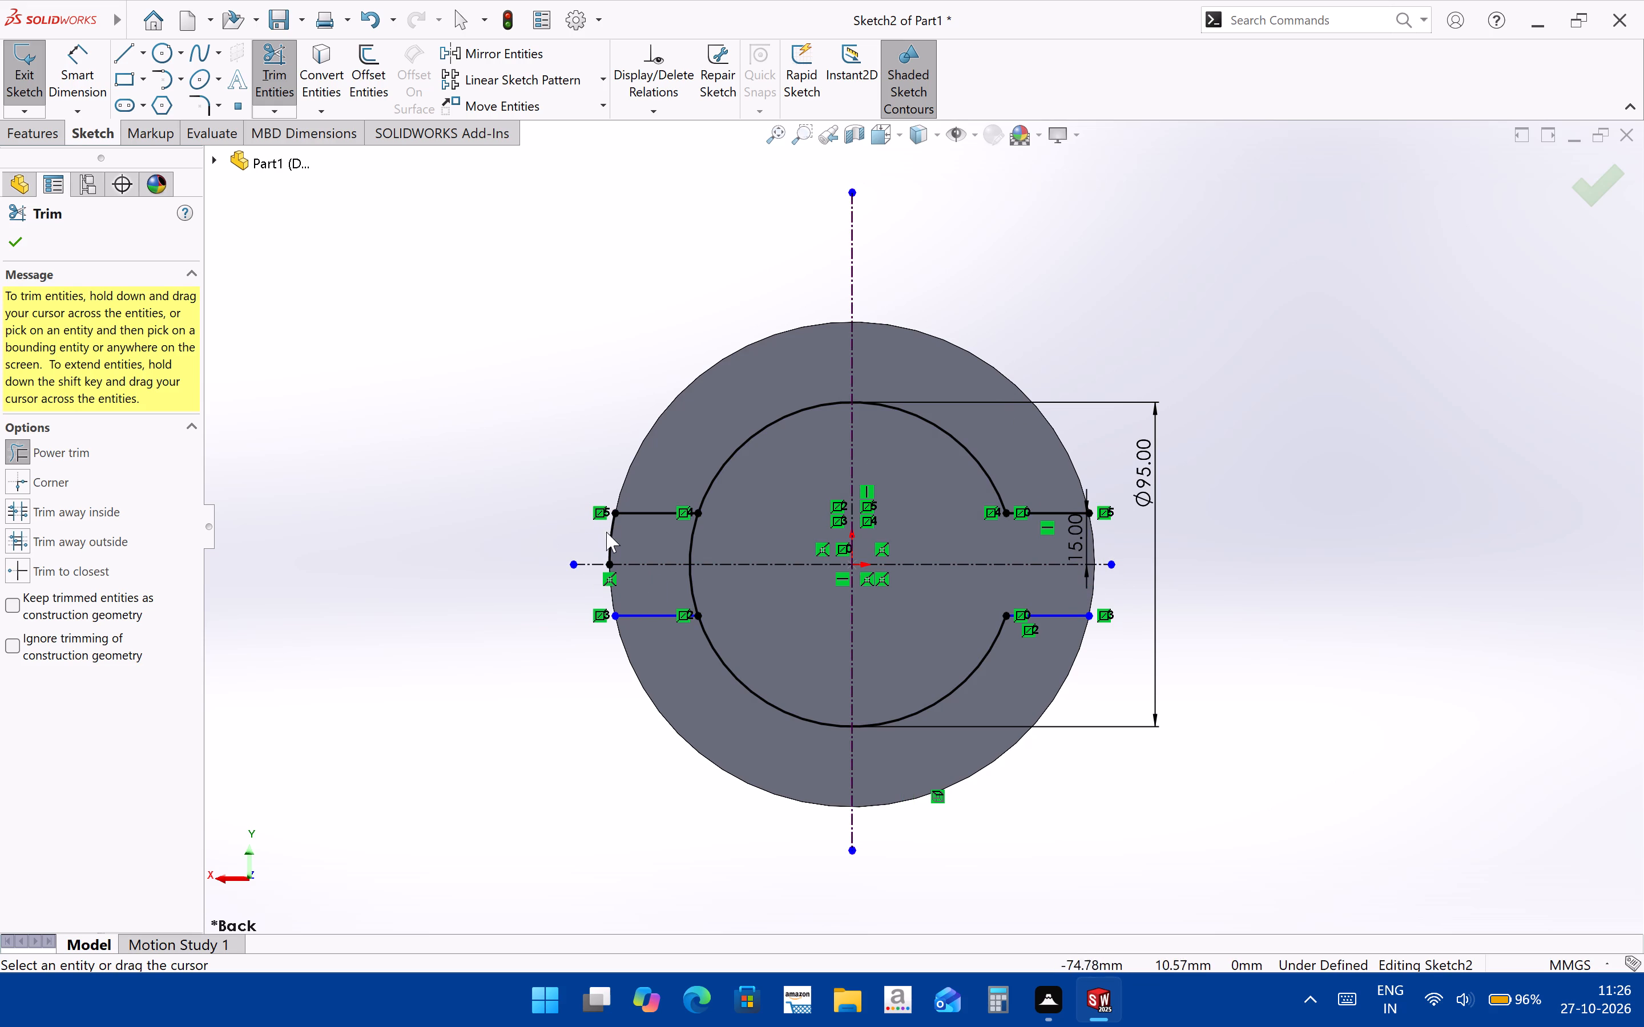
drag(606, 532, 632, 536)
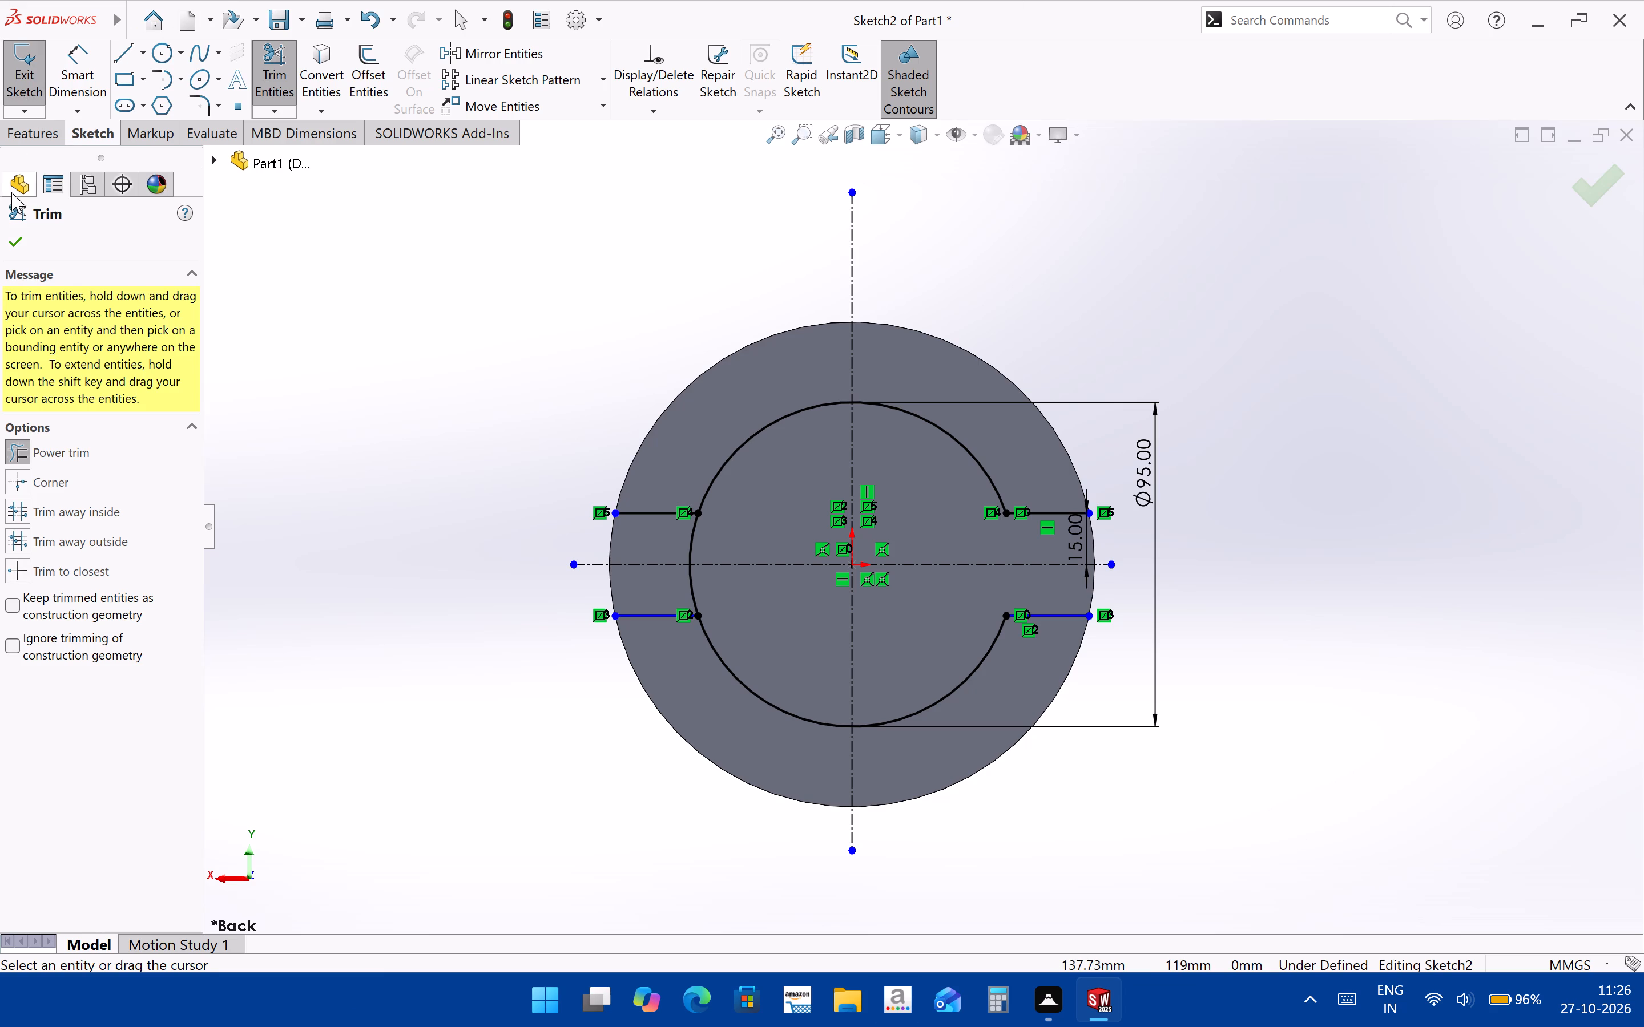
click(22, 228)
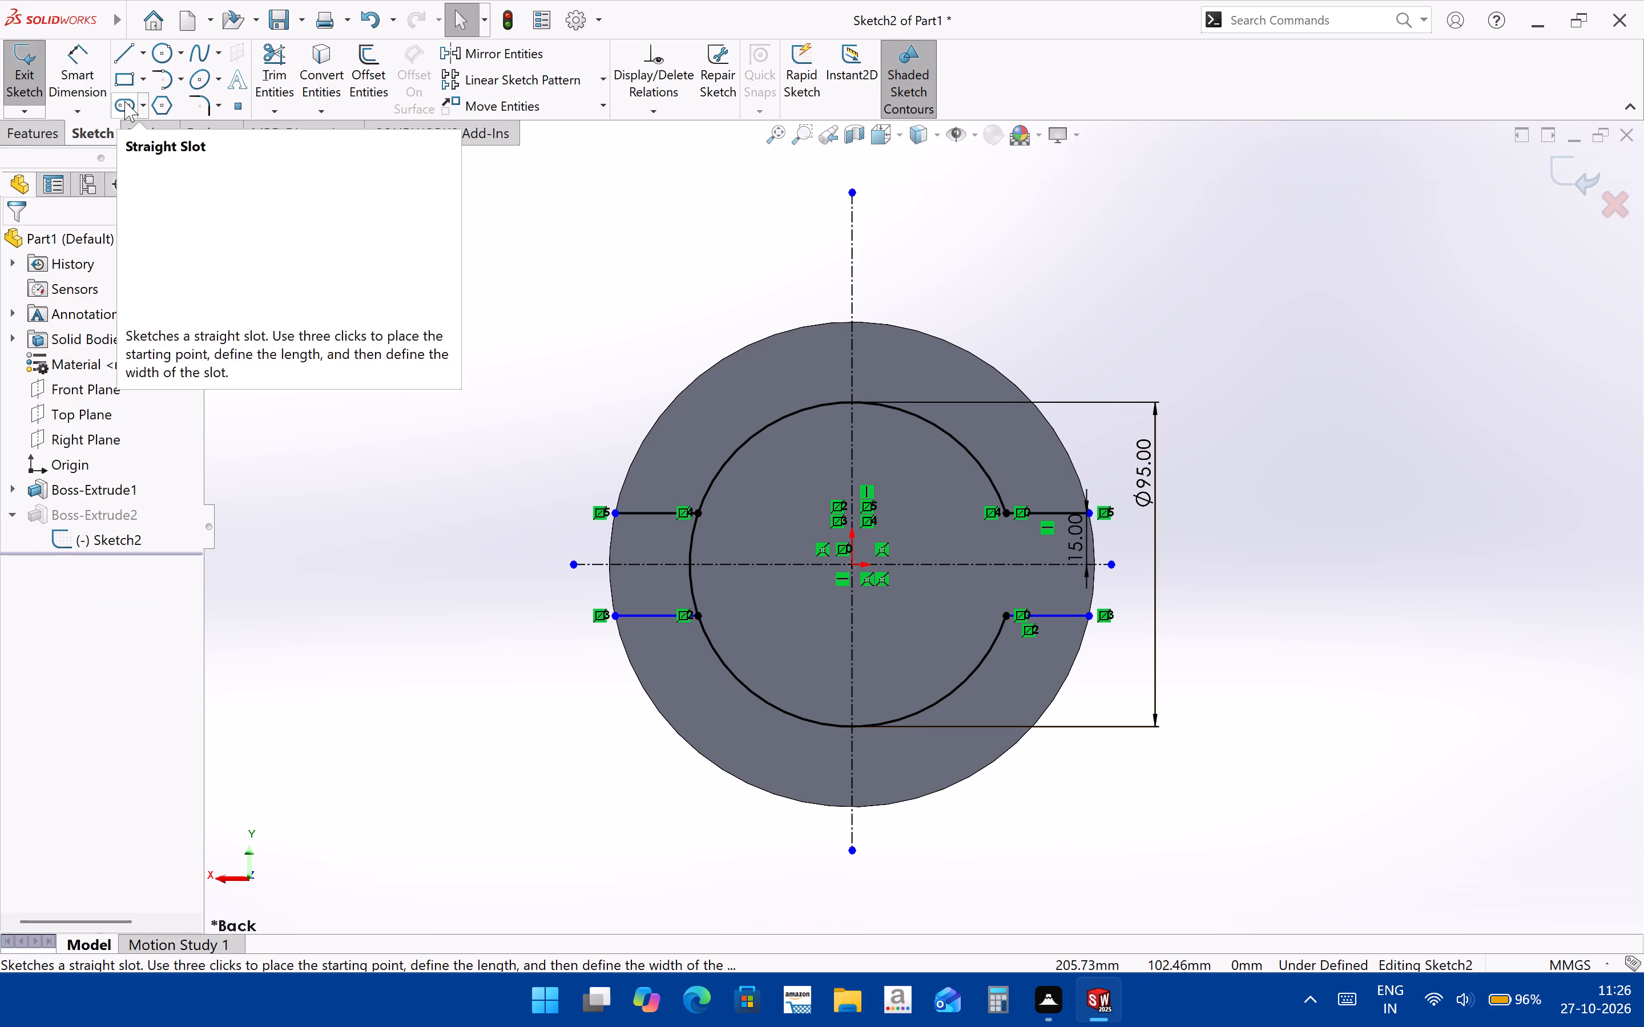
Convert the flange's 142 mm outer edge into a sketch circle again.
click(309, 61)
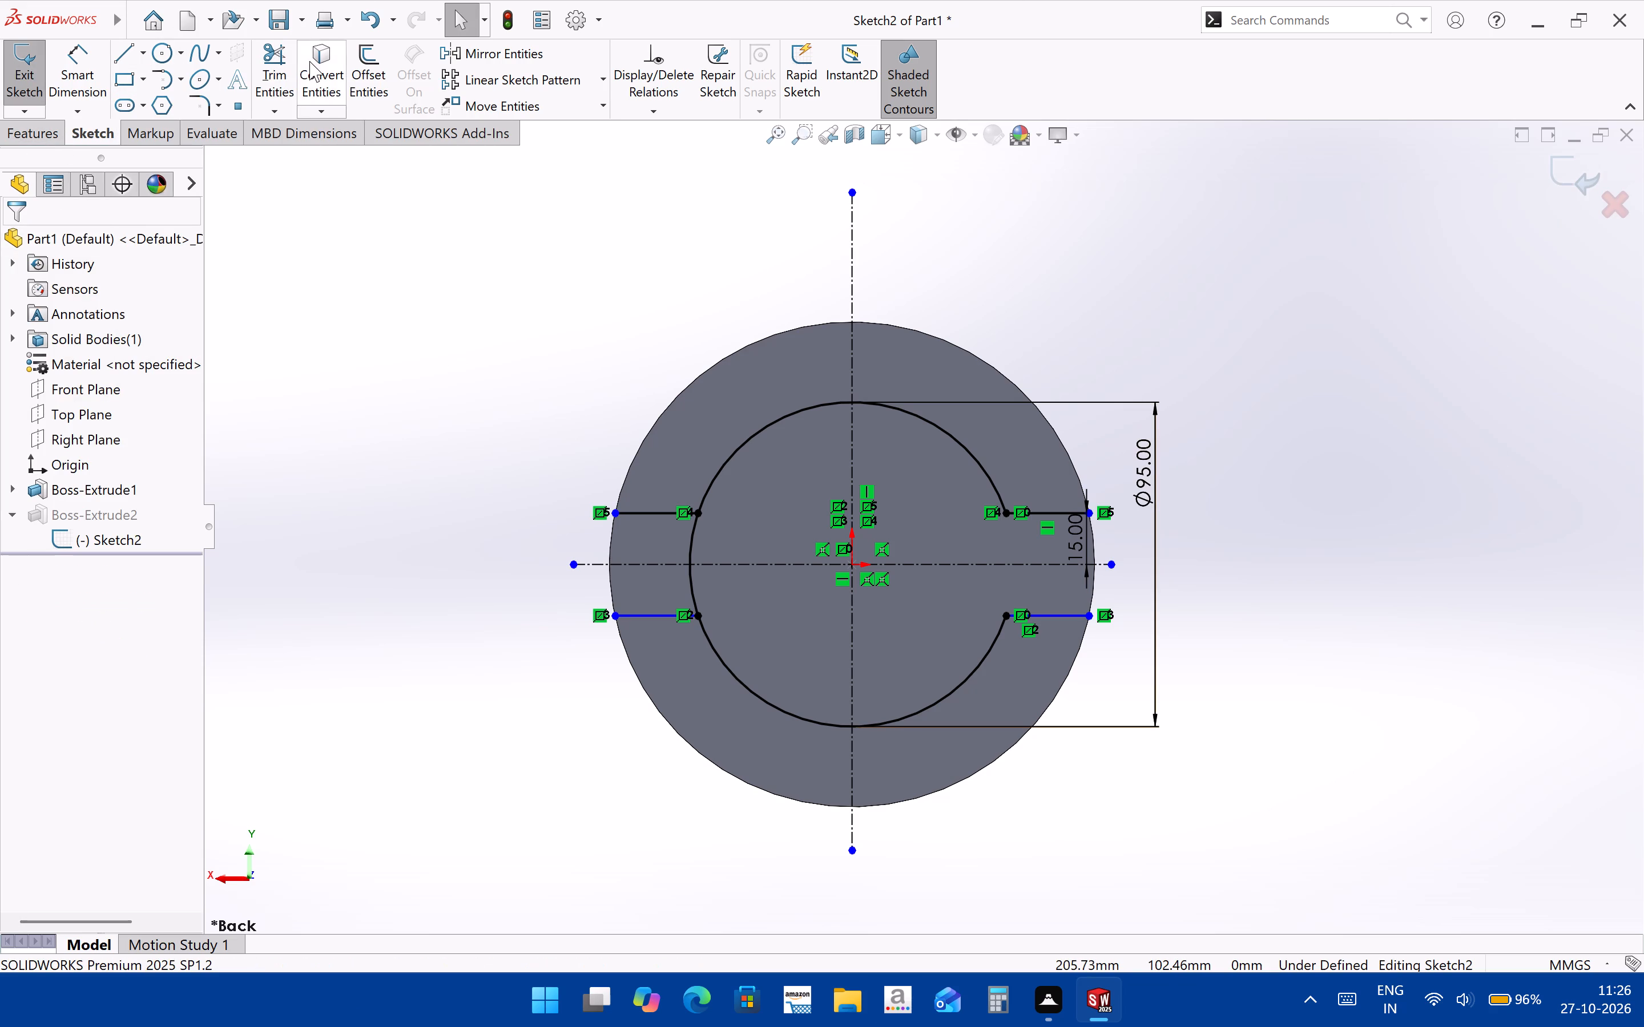
click(632, 460)
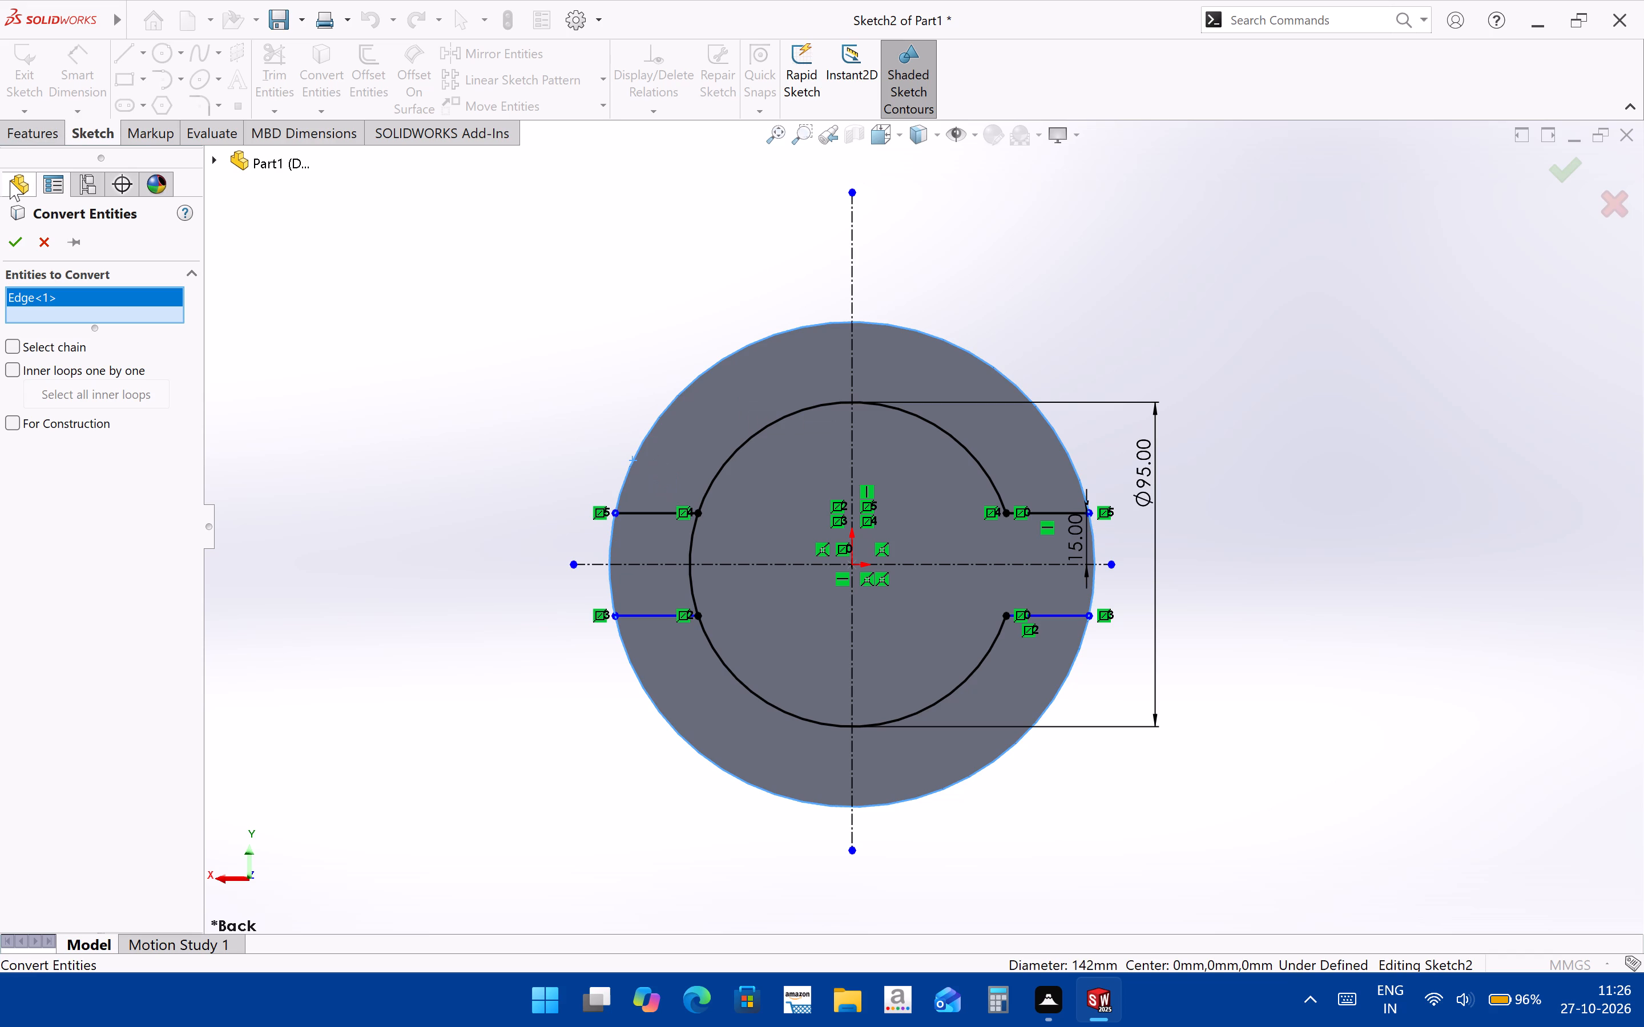
click(7, 233)
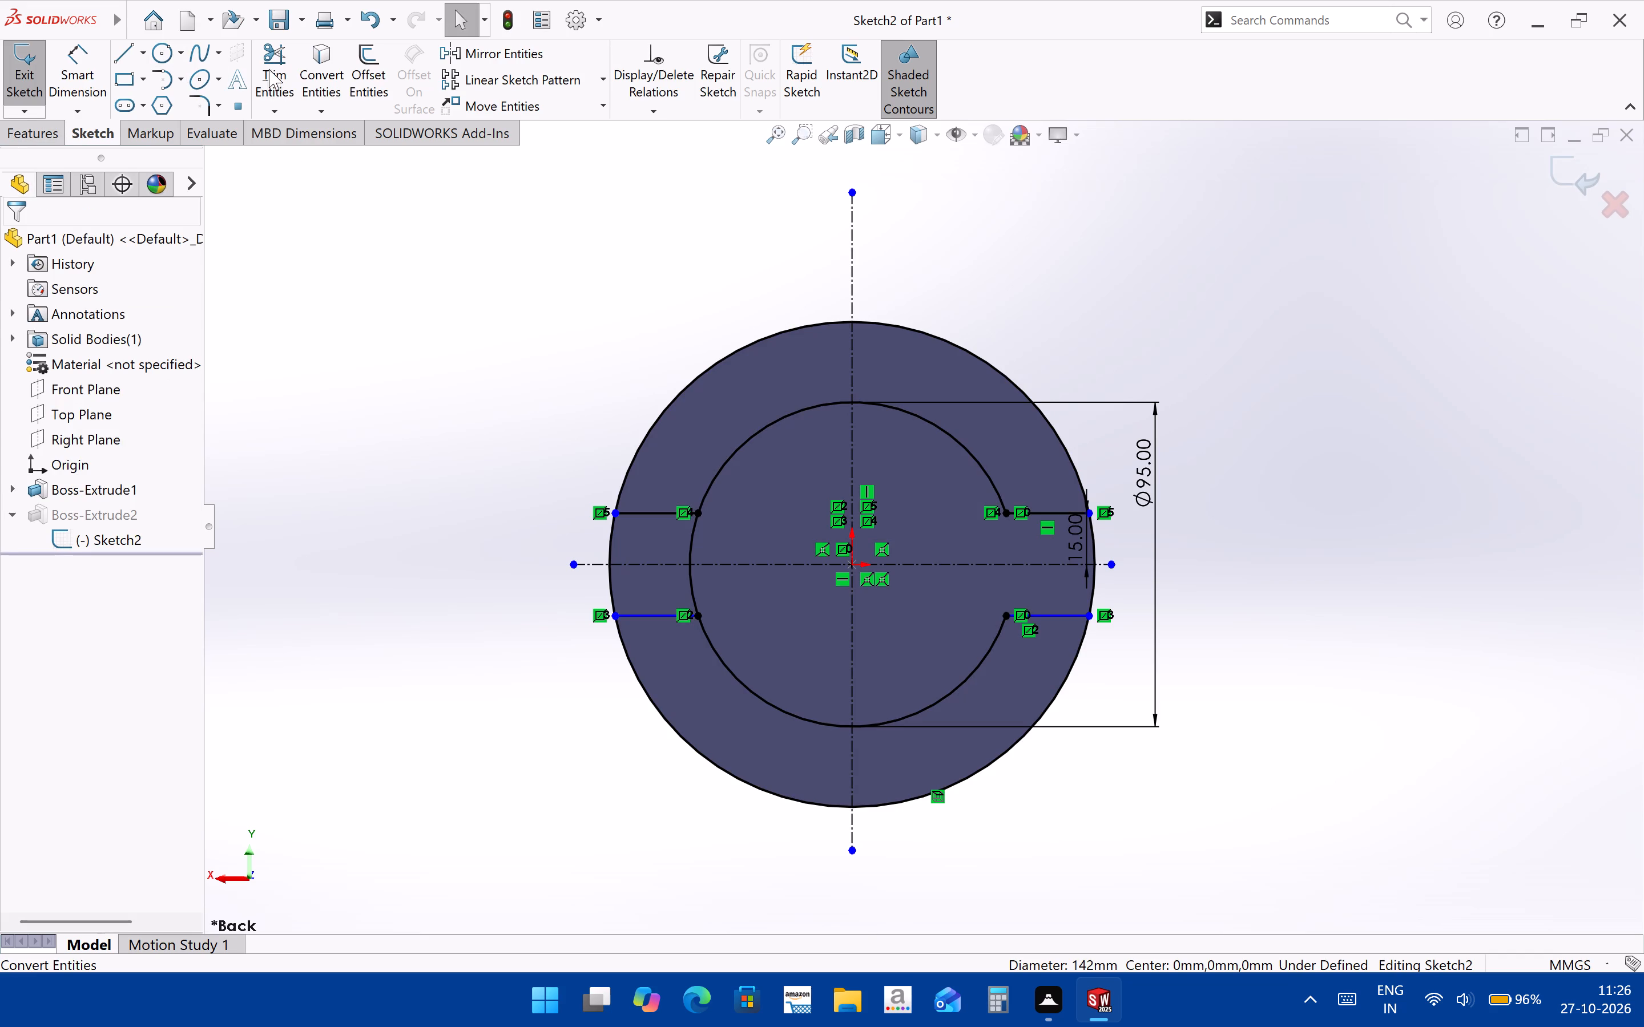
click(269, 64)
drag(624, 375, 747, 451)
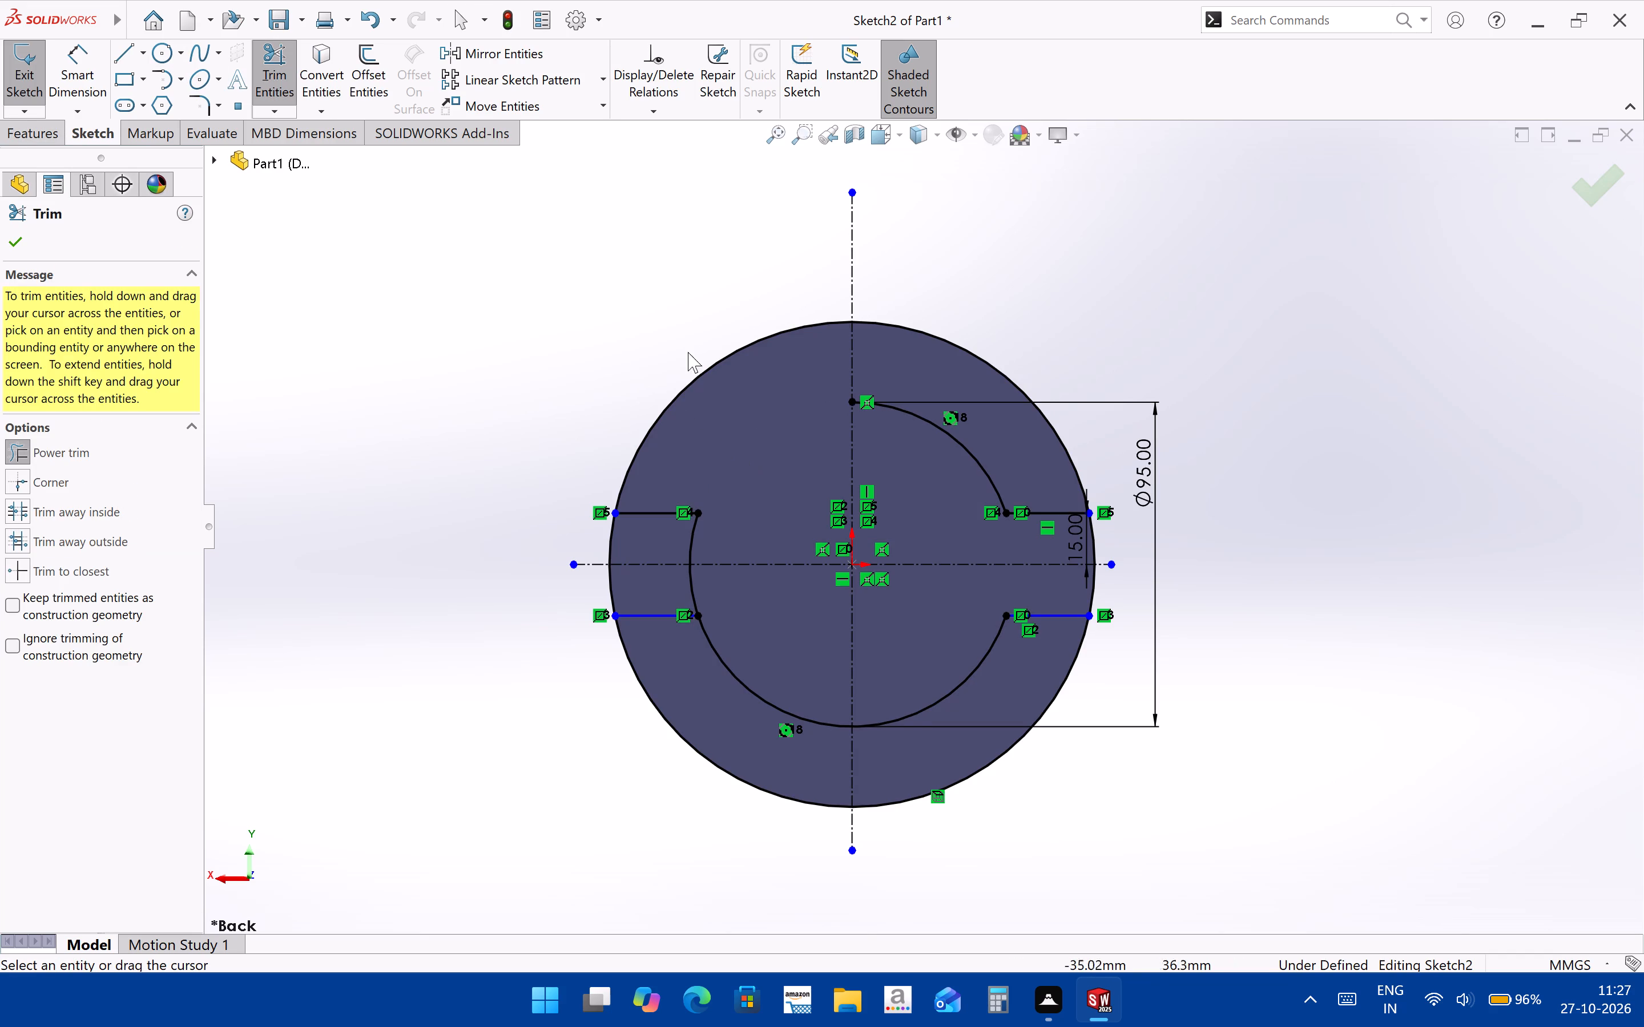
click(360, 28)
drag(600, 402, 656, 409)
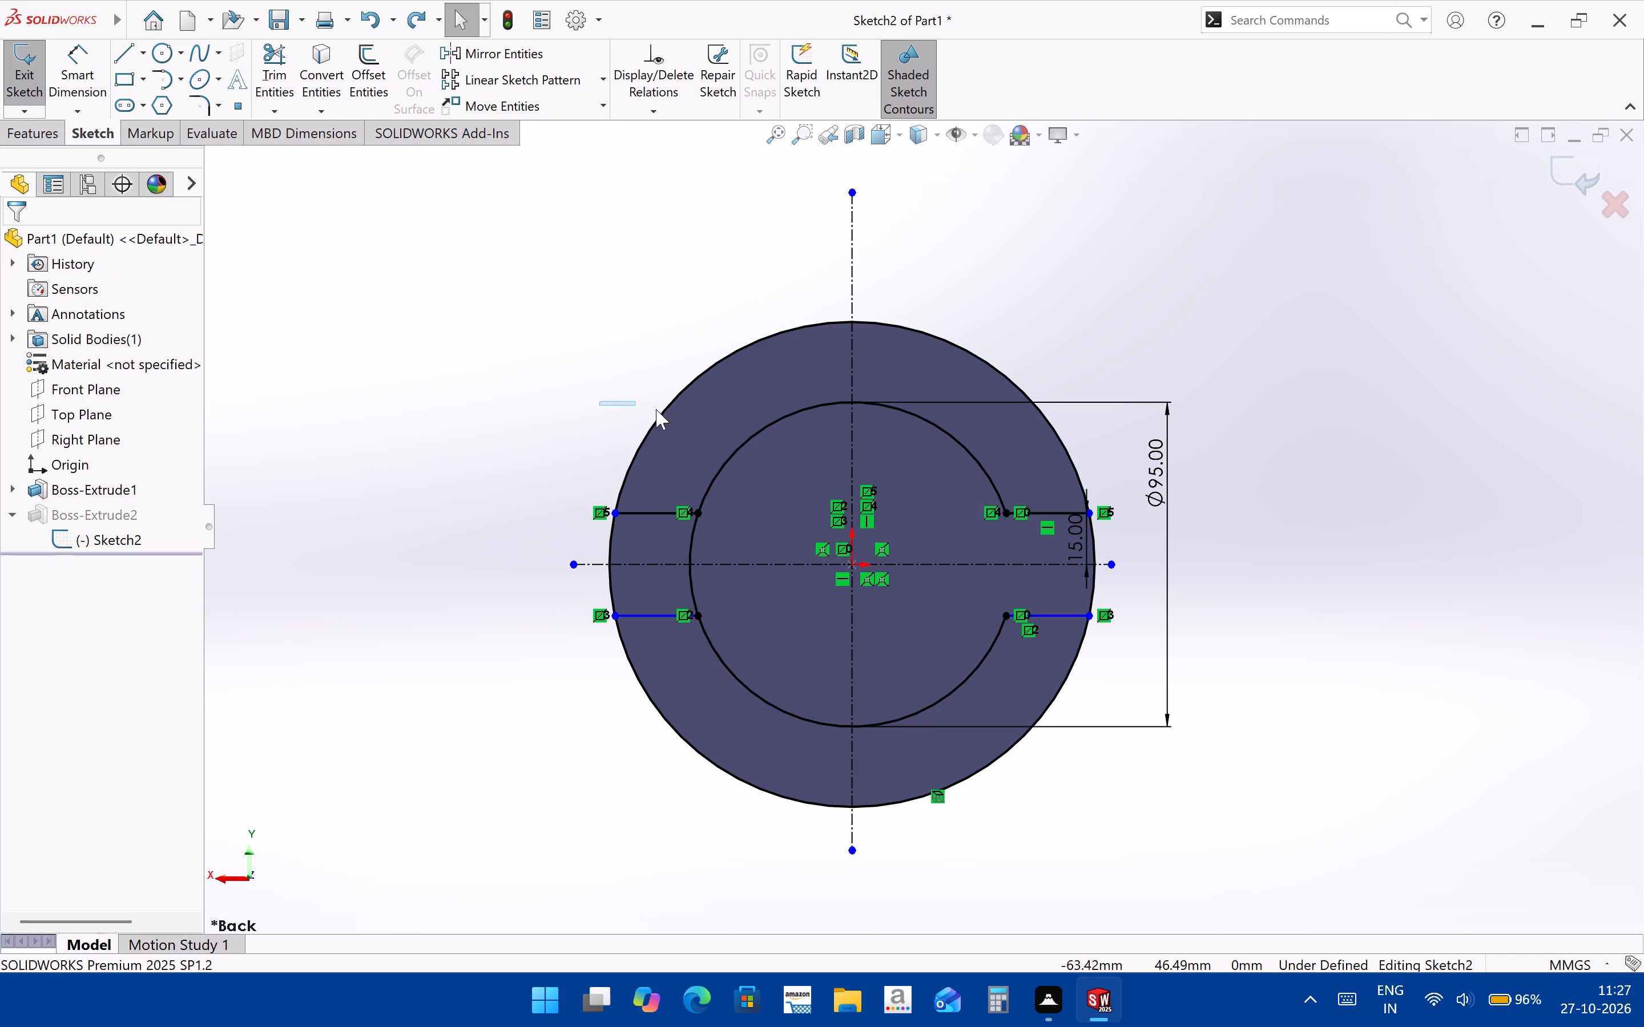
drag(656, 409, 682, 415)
Trim the outer circle above and below the side tabs, keeping only the arcs that close both tab ends.
click(289, 58)
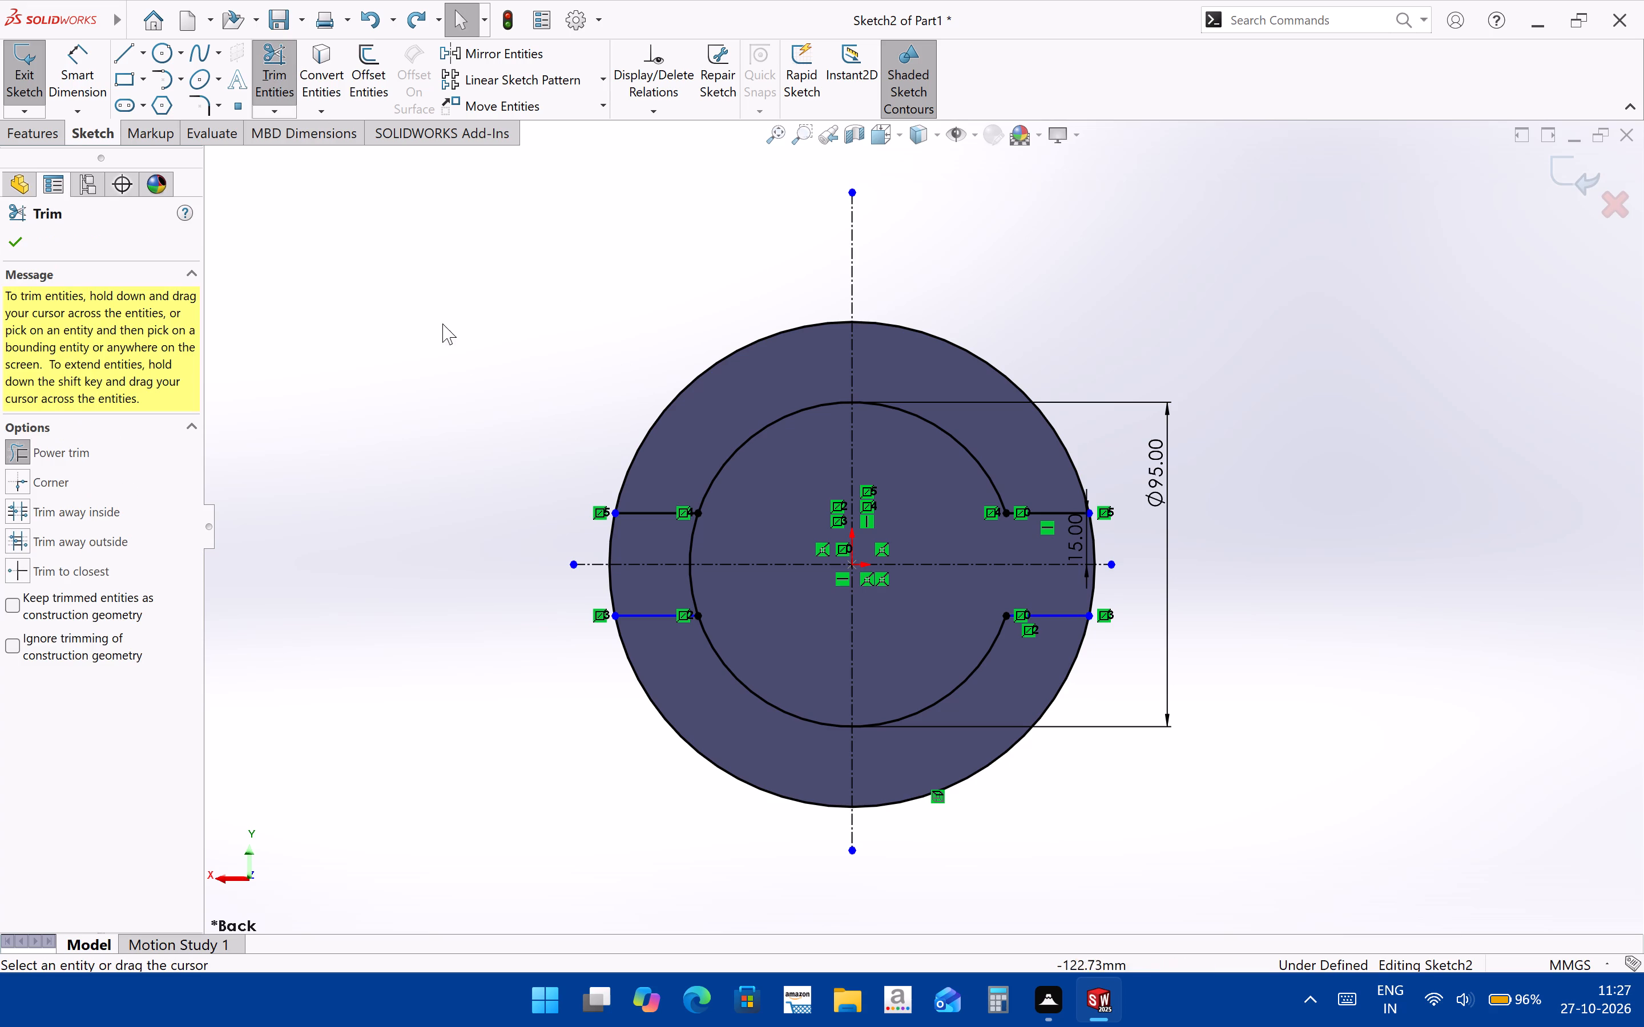
drag(620, 422, 675, 428)
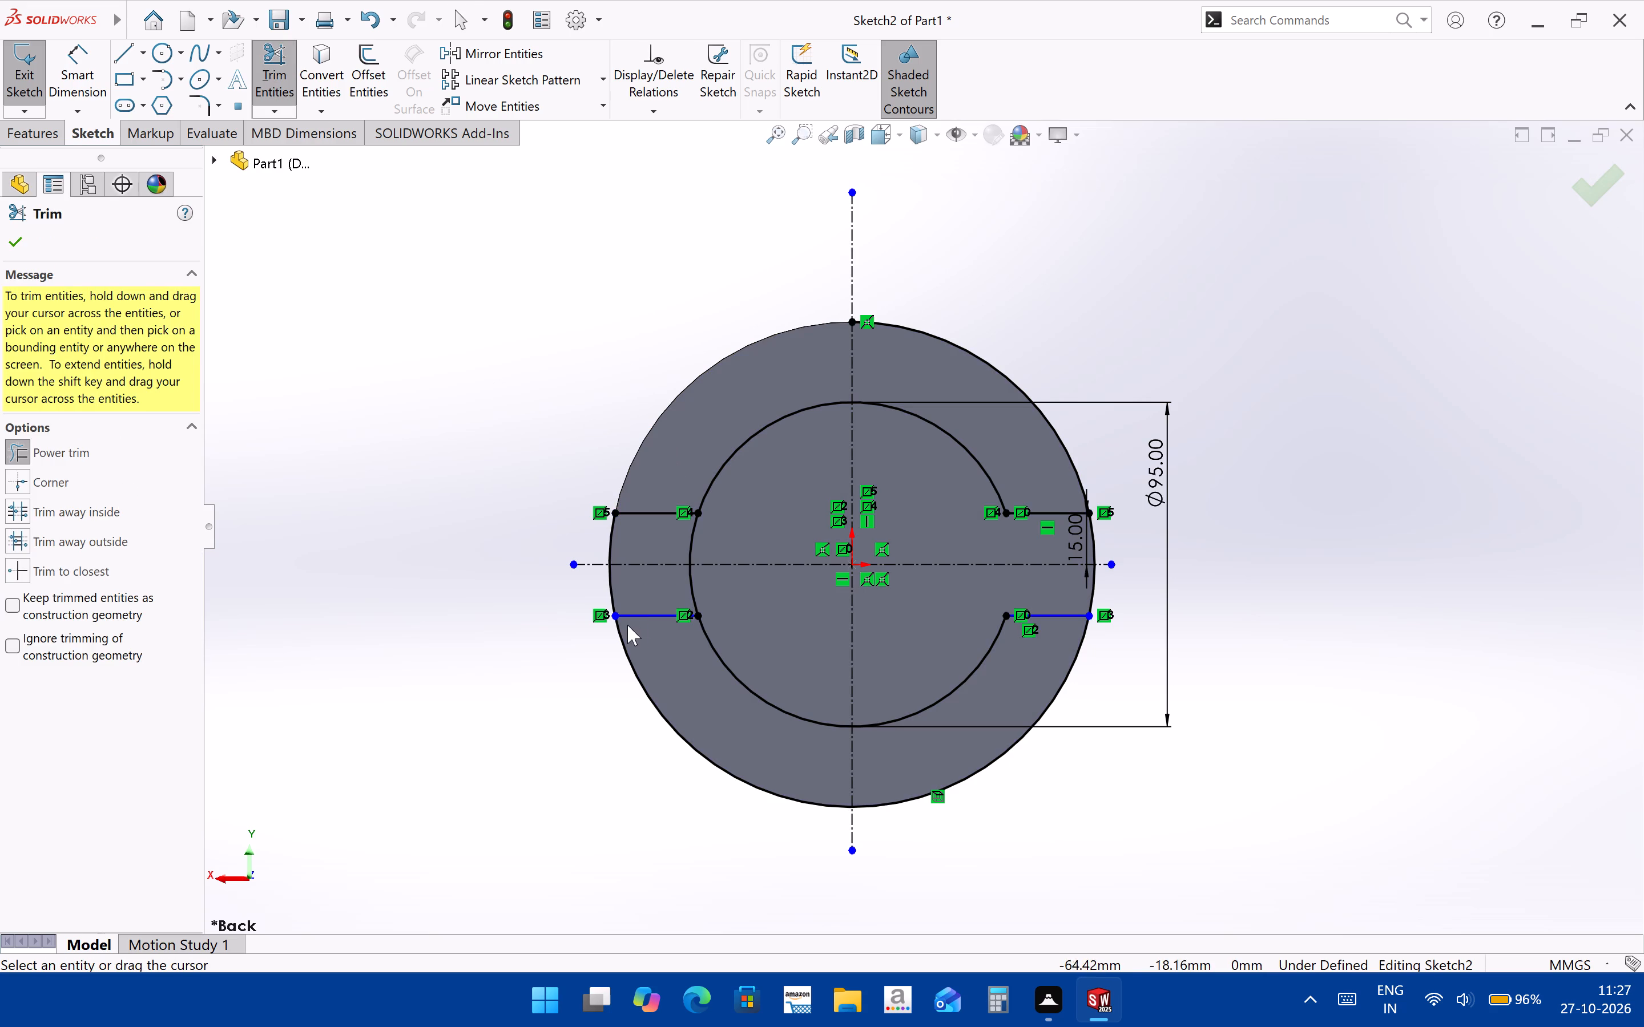
scroll(630, 591, down, 3)
drag(666, 746, 712, 735)
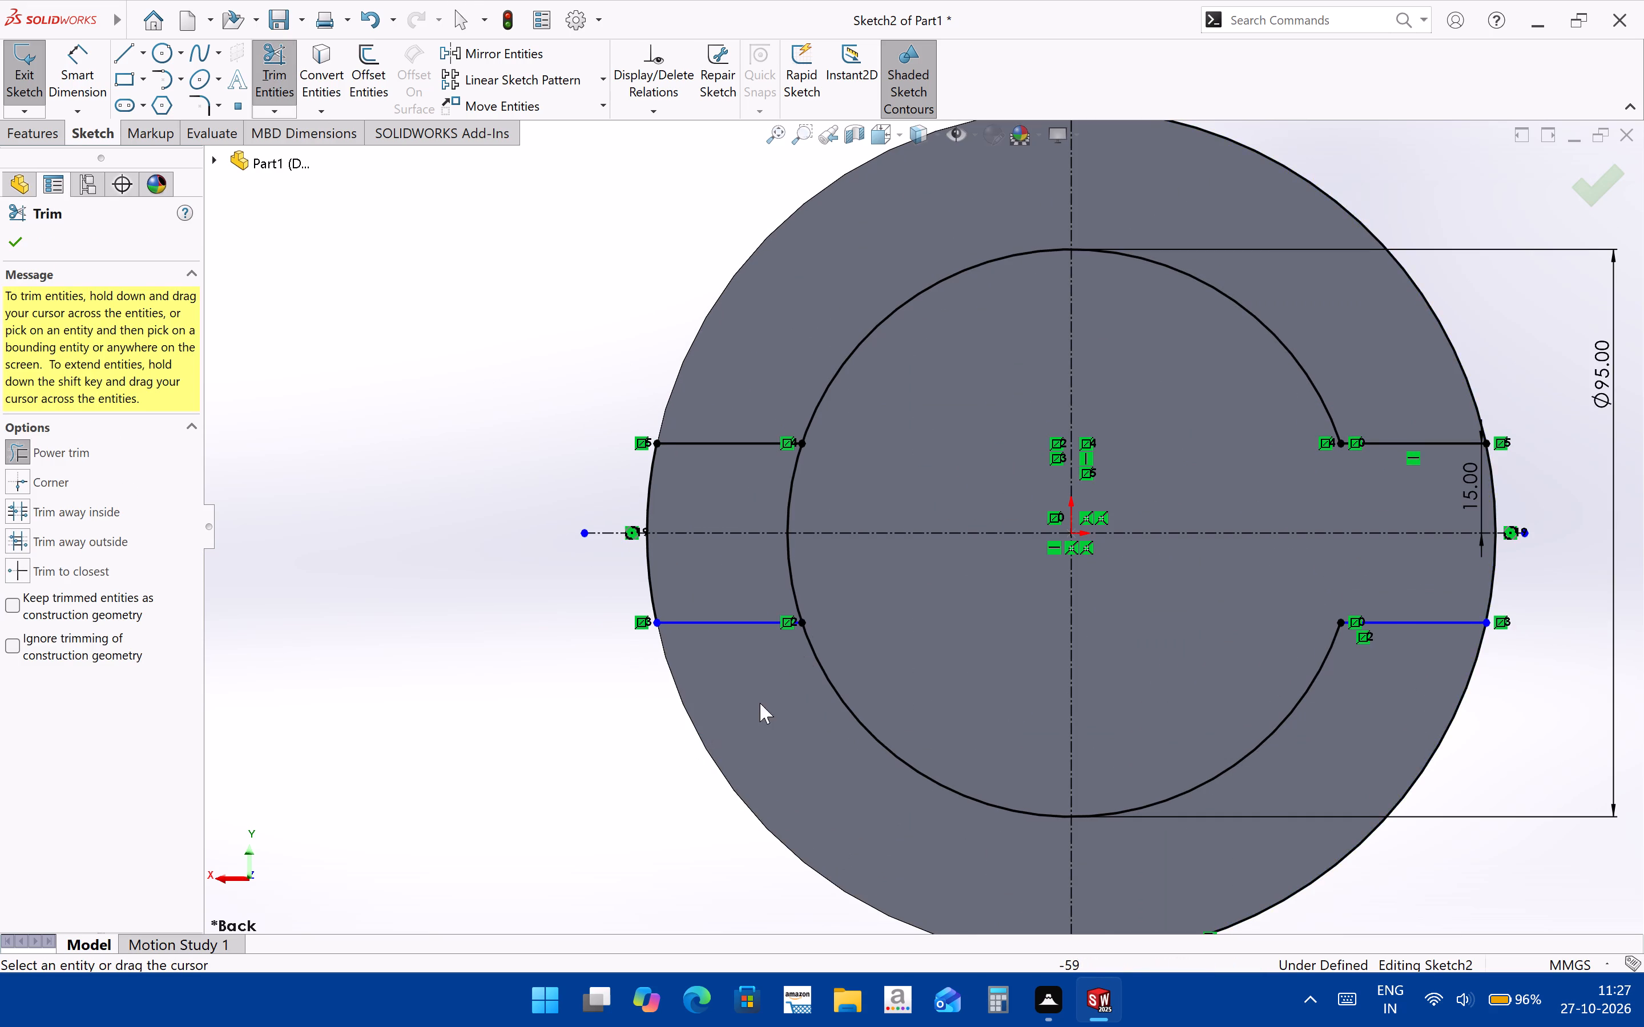
scroll(800, 651, up, 3)
drag(1213, 815, 1135, 717)
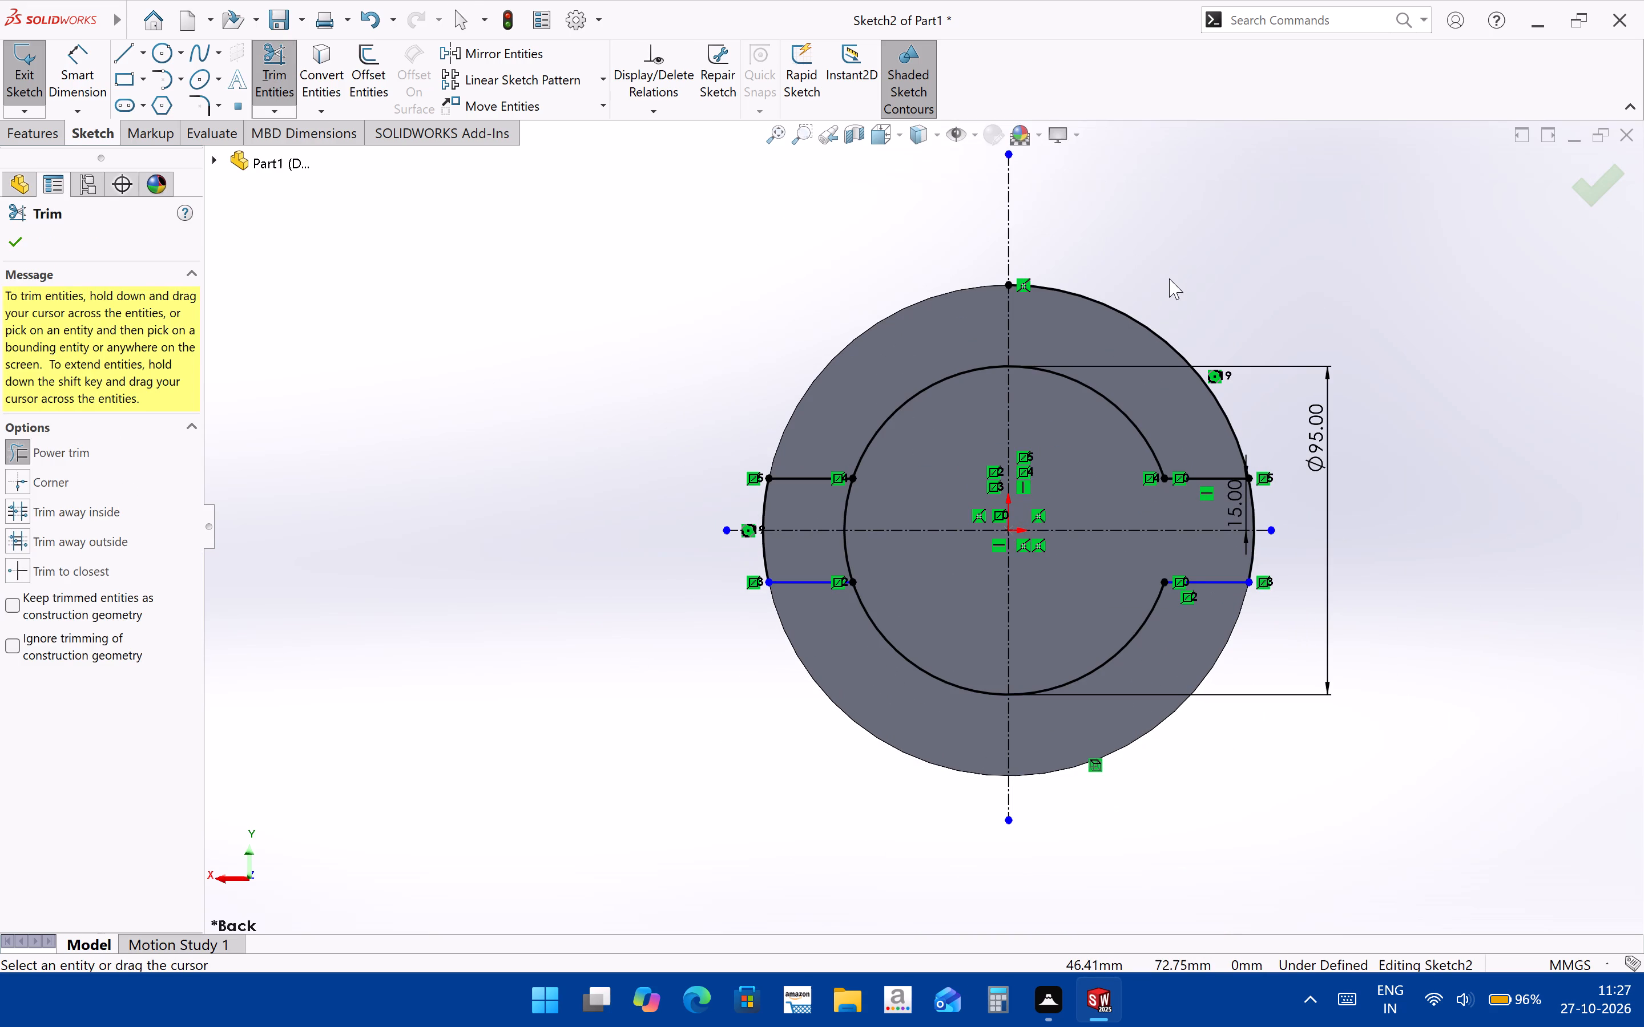
drag(1169, 278, 1158, 358)
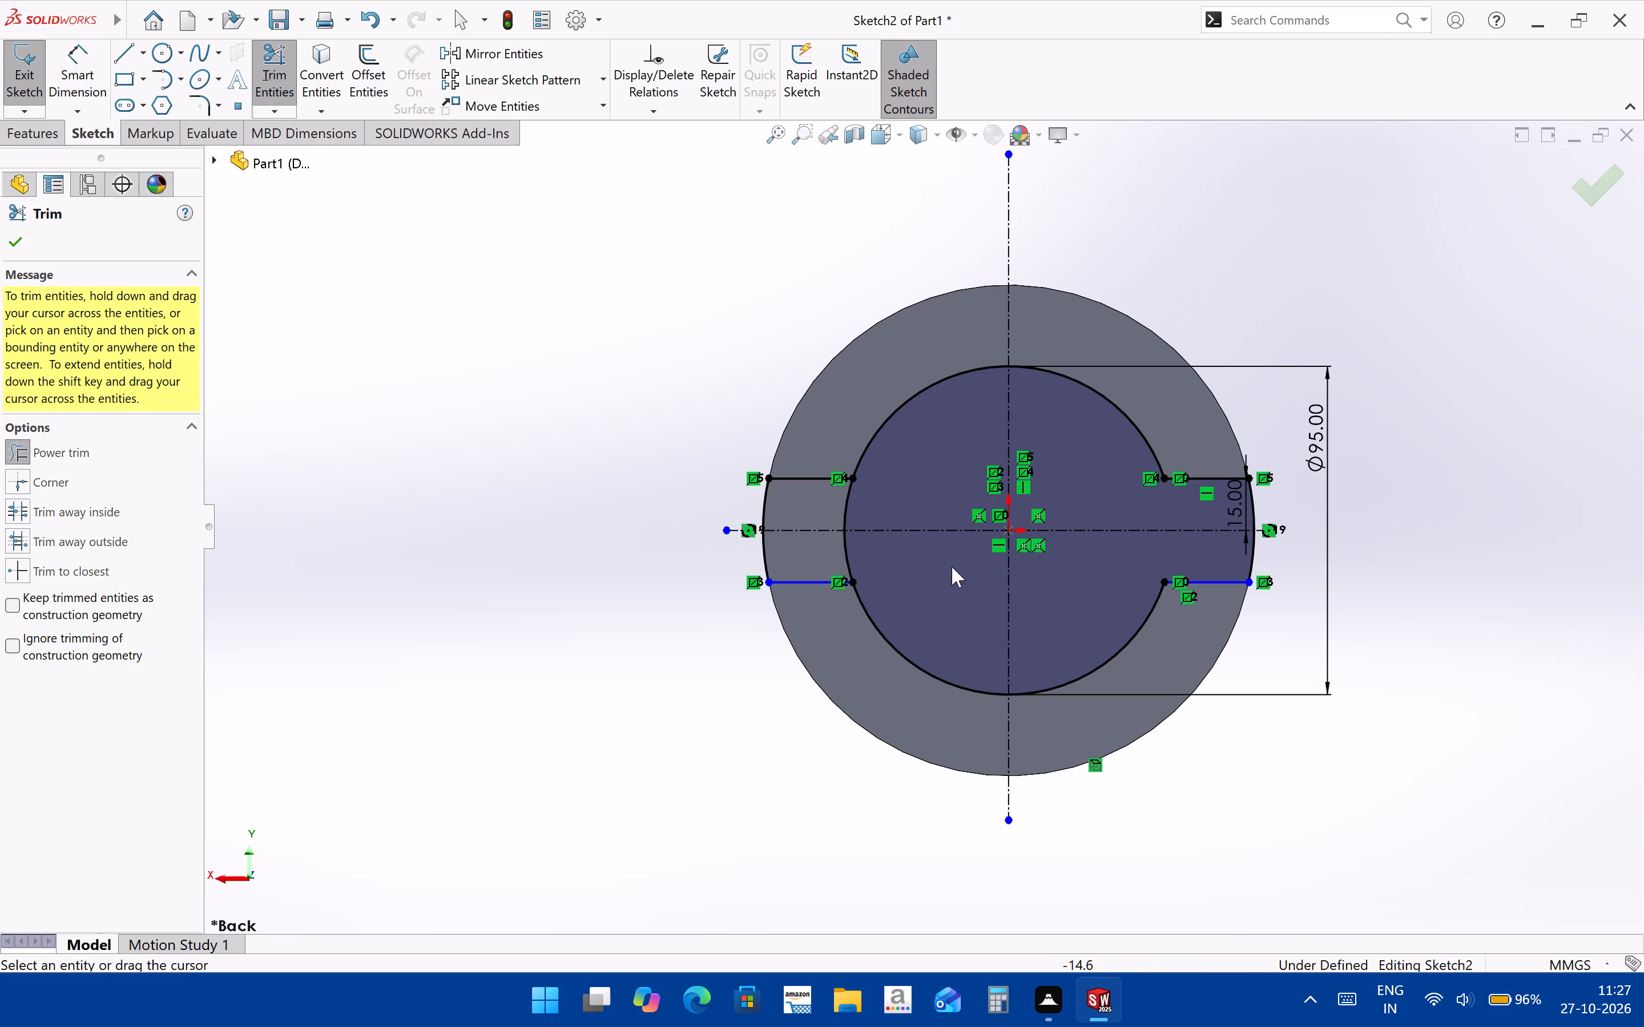
Trim the boss arc between the two mirrored lines so the second tab opens into the boss.
scroll(797, 487, down, 2)
drag(859, 515, 906, 525)
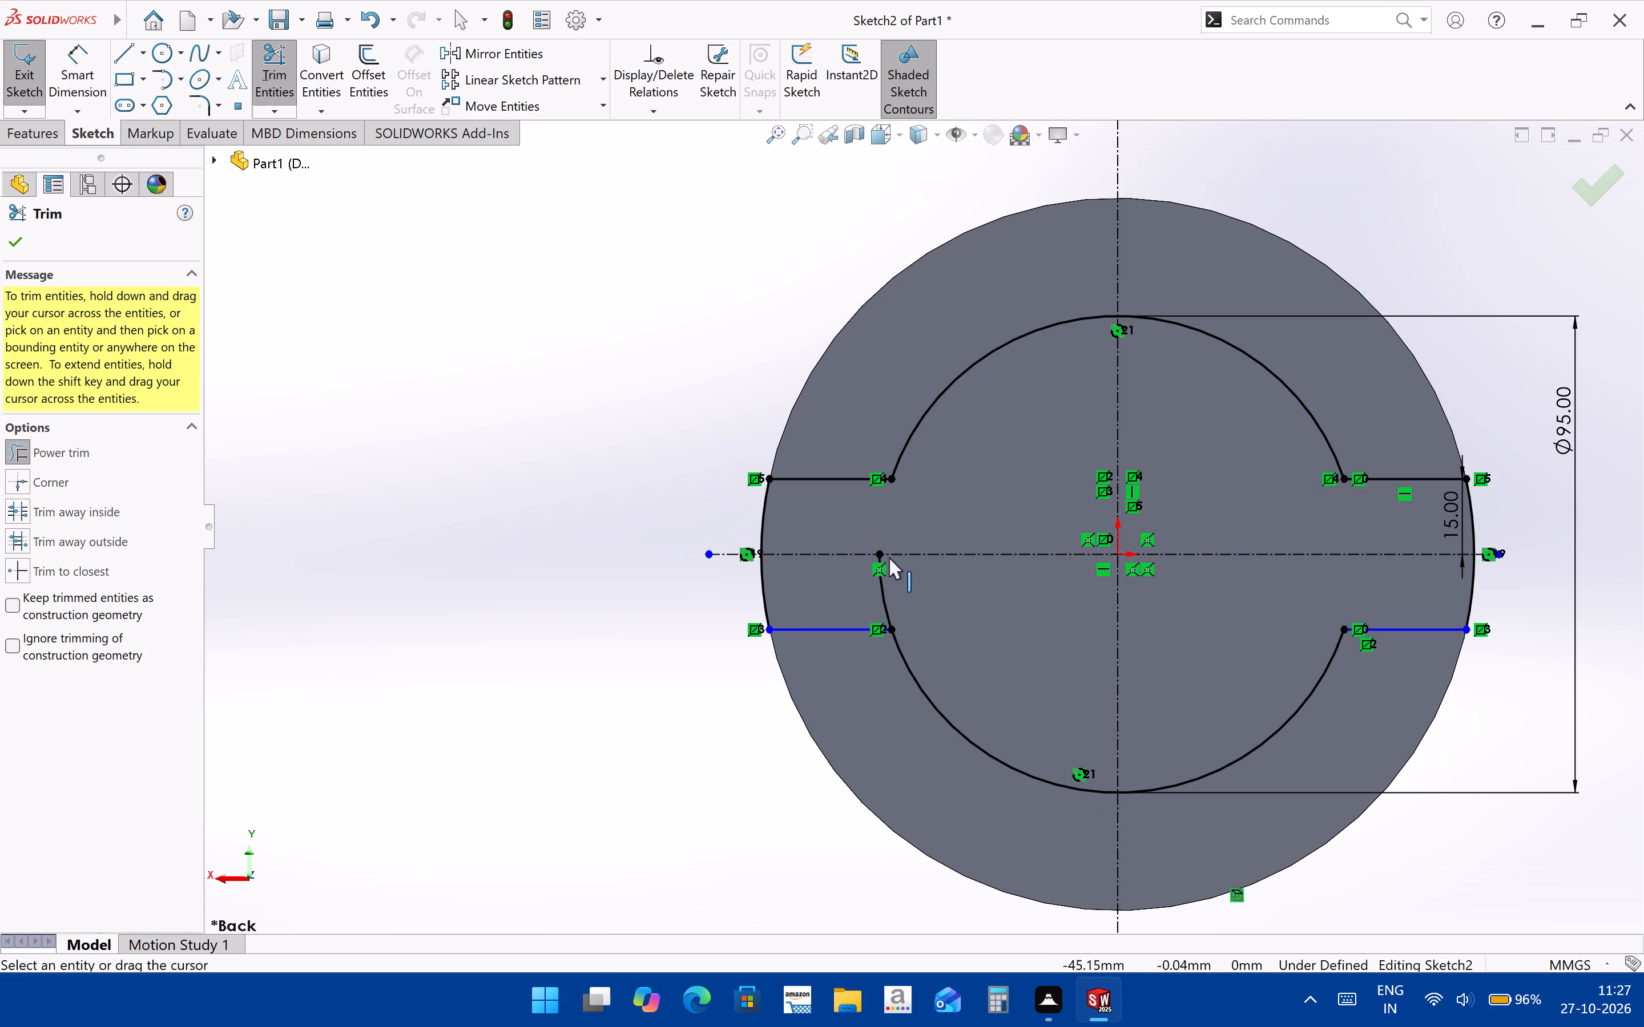
drag(873, 587, 900, 592)
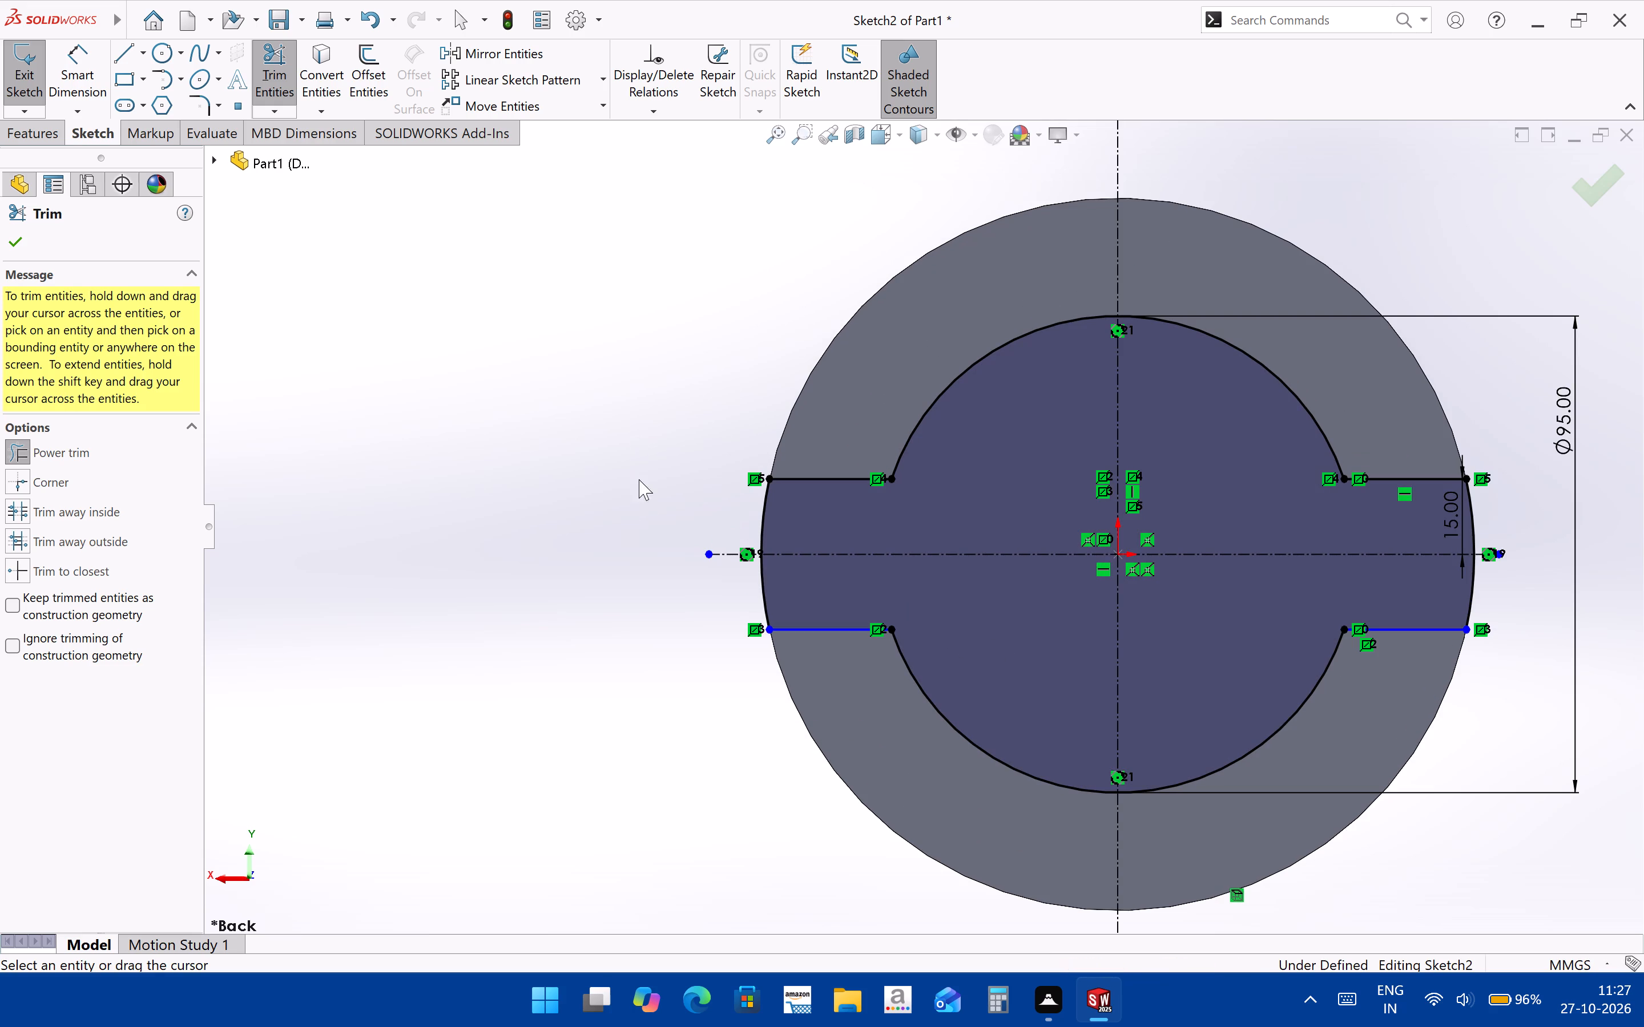
scroll(769, 520, up, 2)
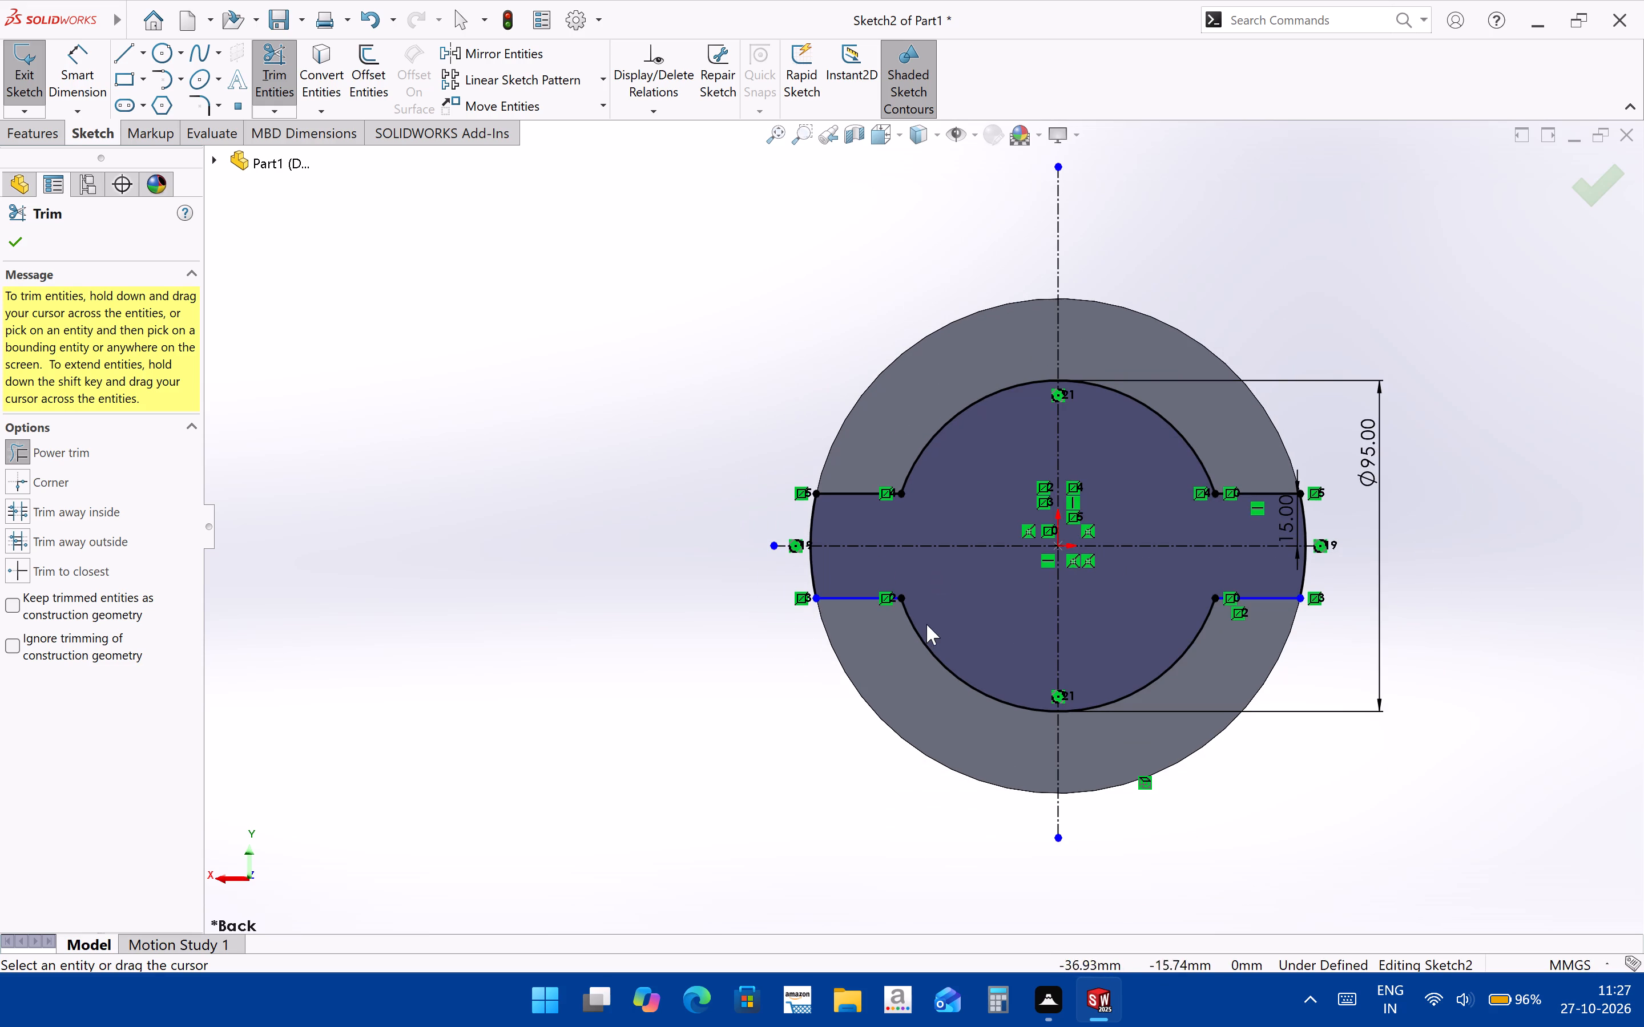
middle_drag(926, 629, 953, 450)
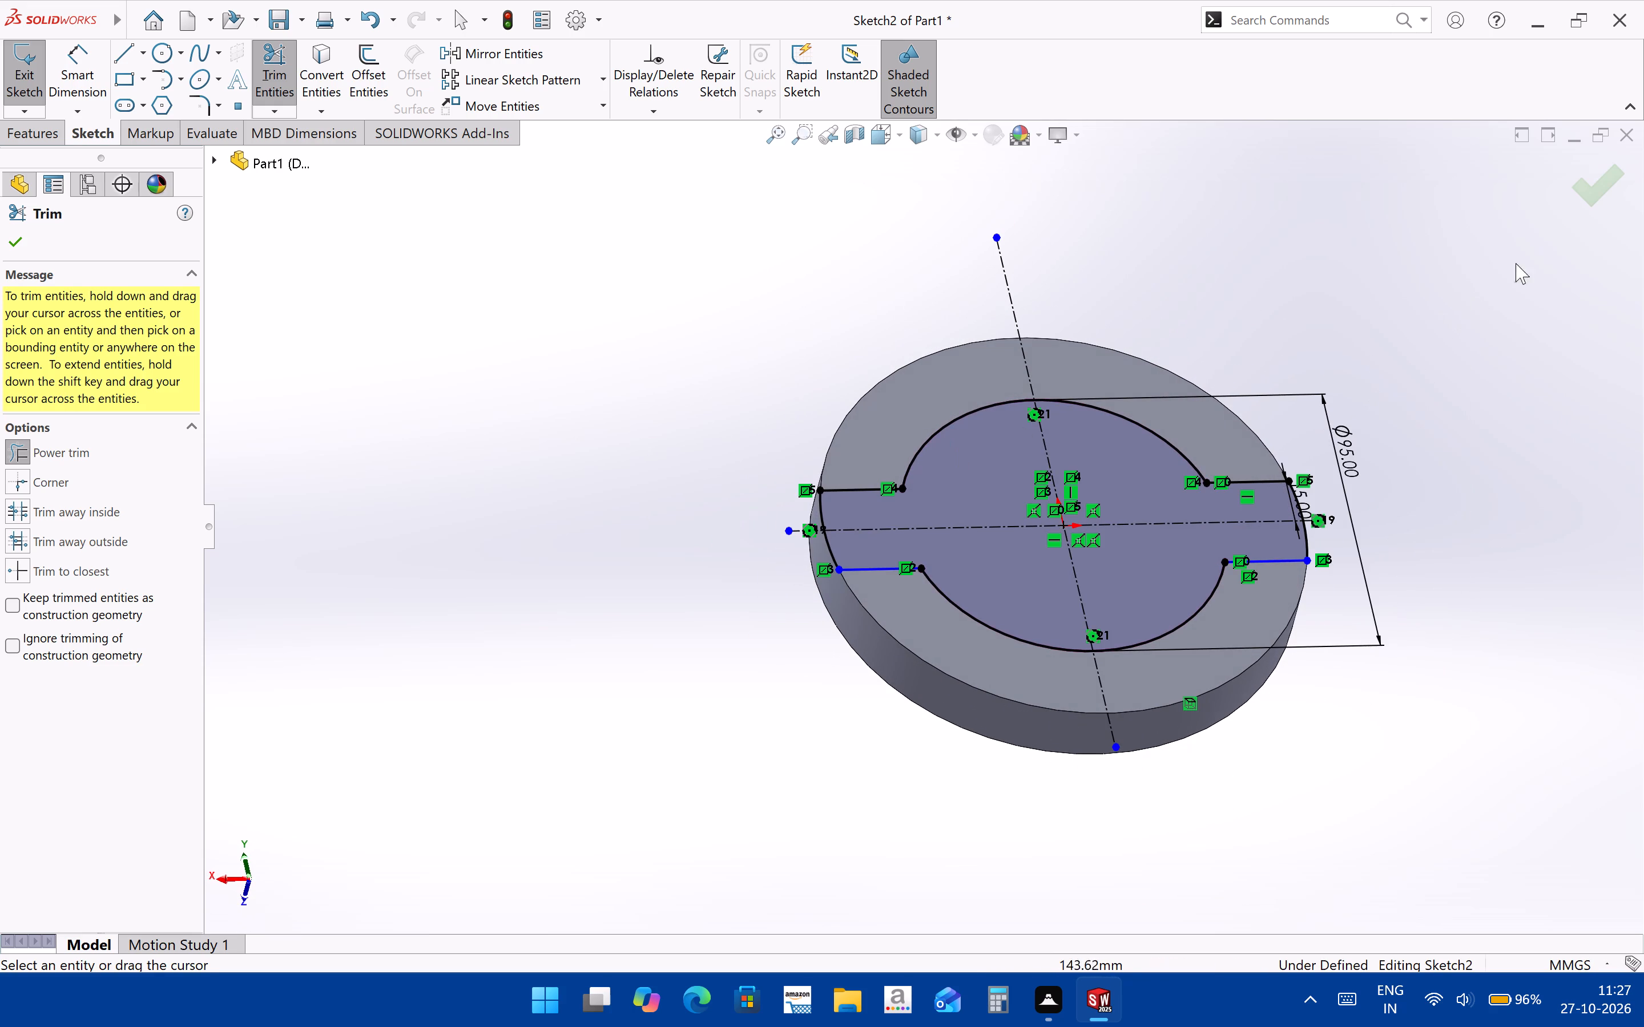
click(1605, 184)
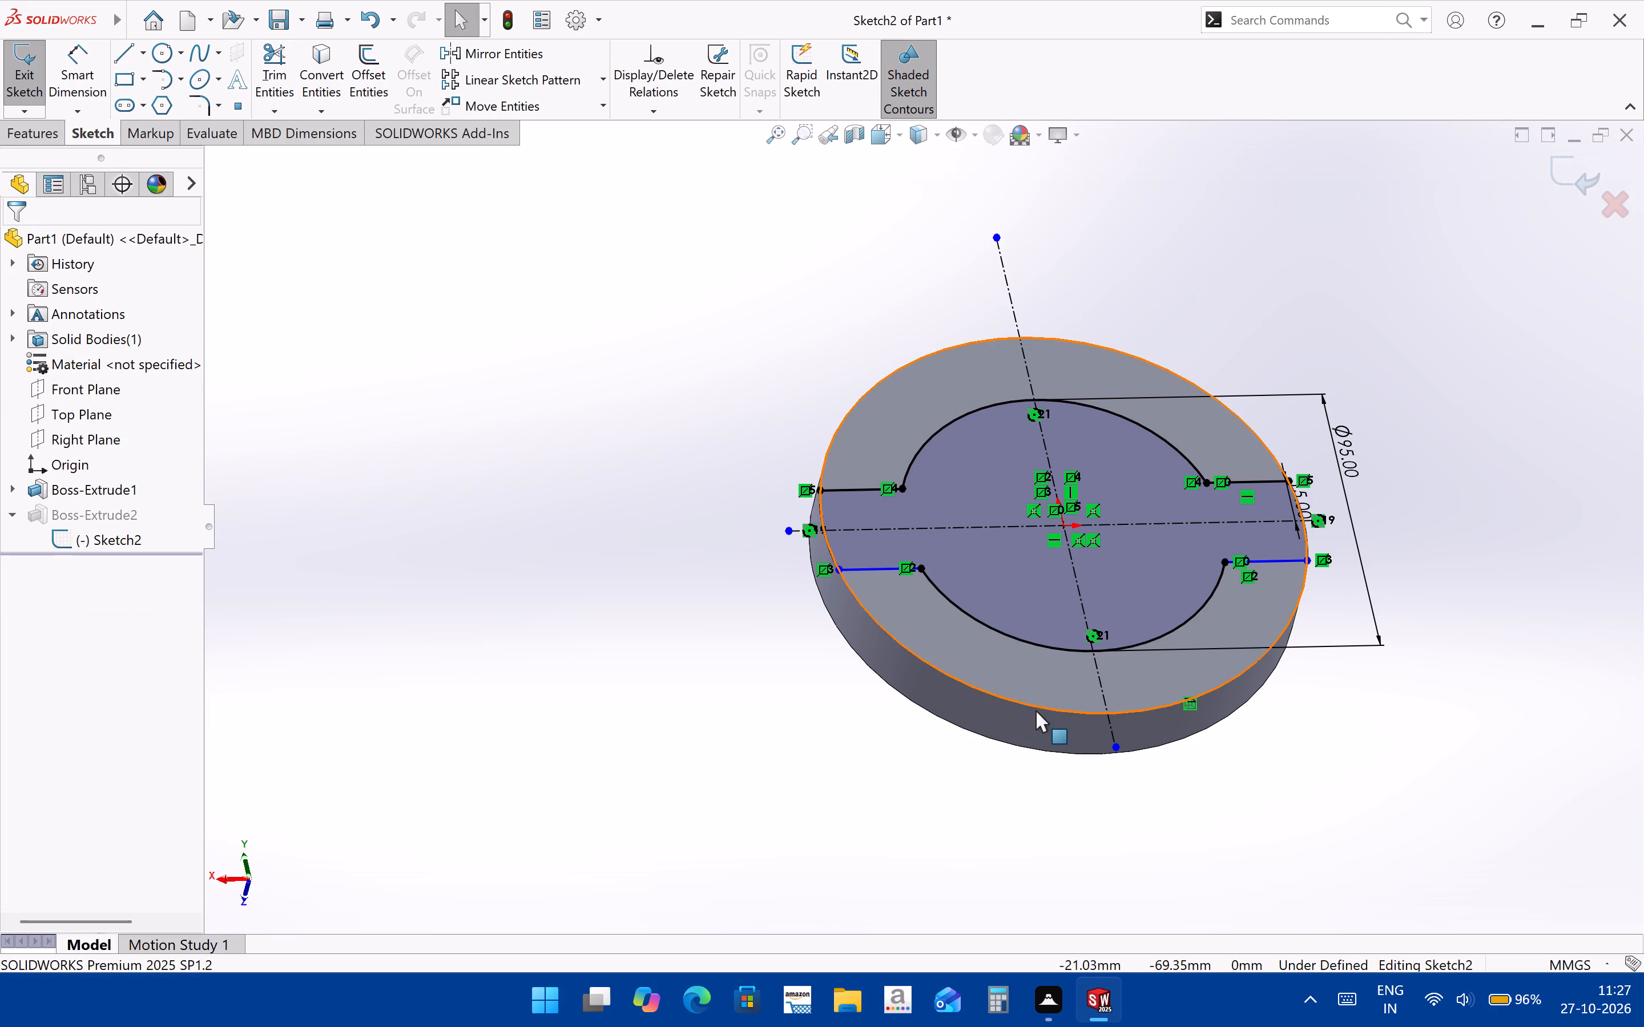
Exit the boss sketch to rebuild the extruded boss with its two opposed side tabs.
middle_drag(1035, 710, 1038, 694)
click(1572, 180)
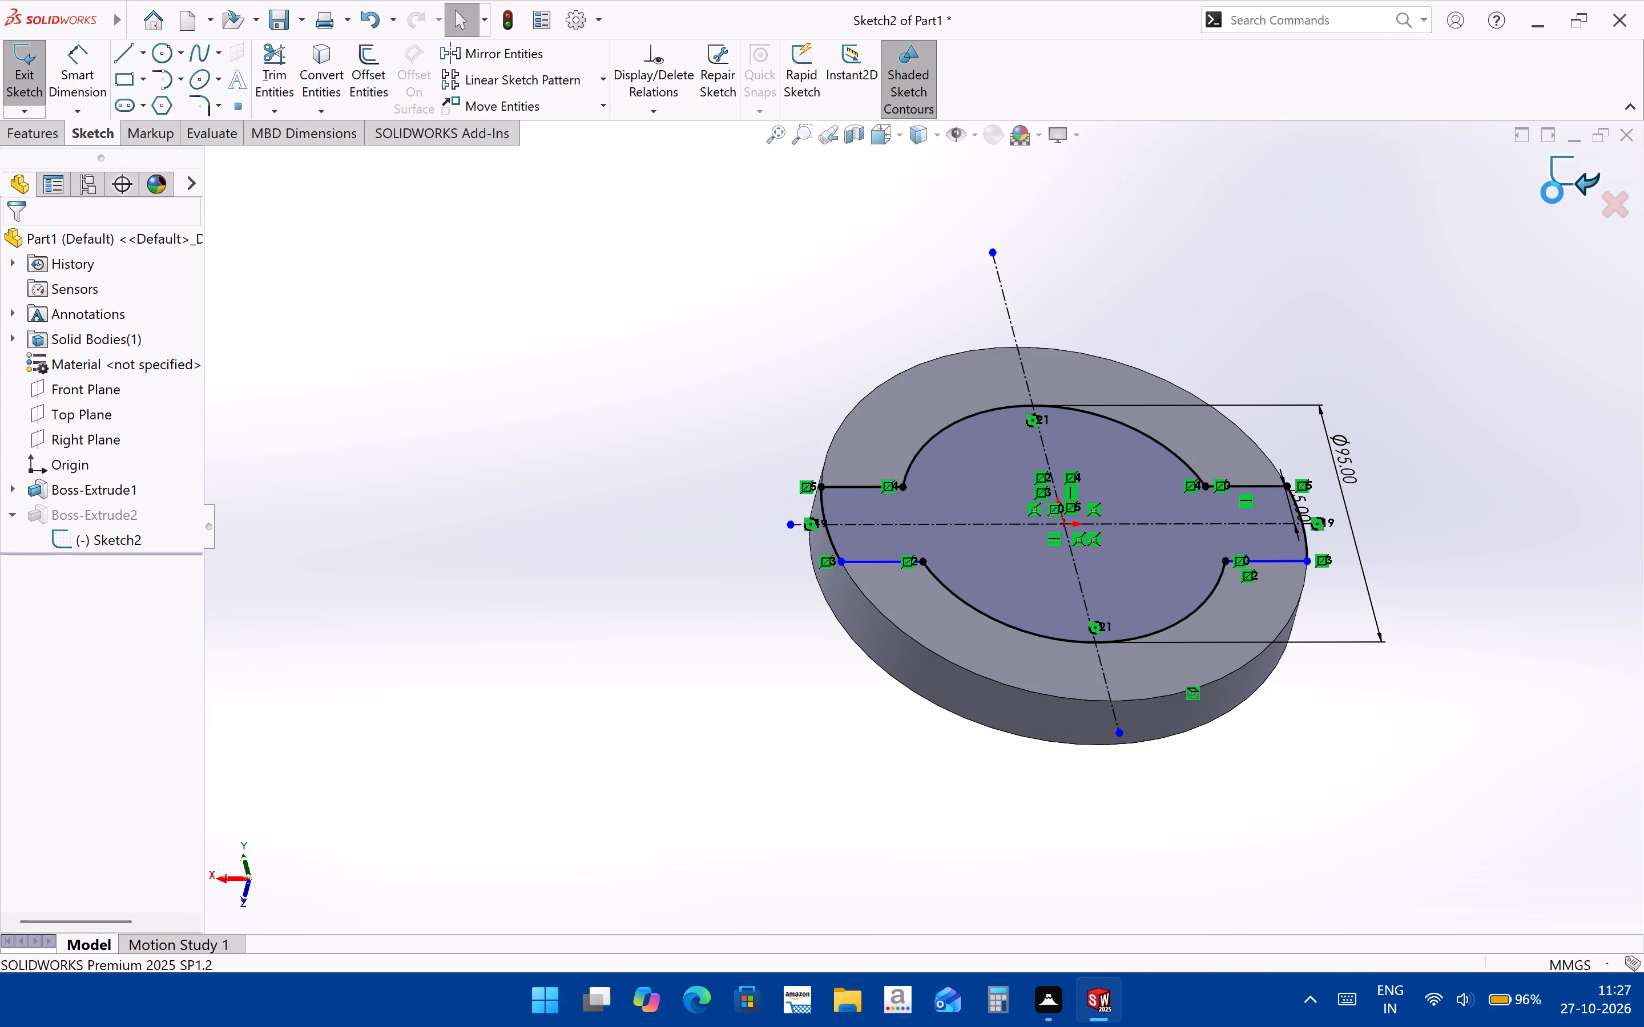
middle_drag(1077, 621, 1143, 555)
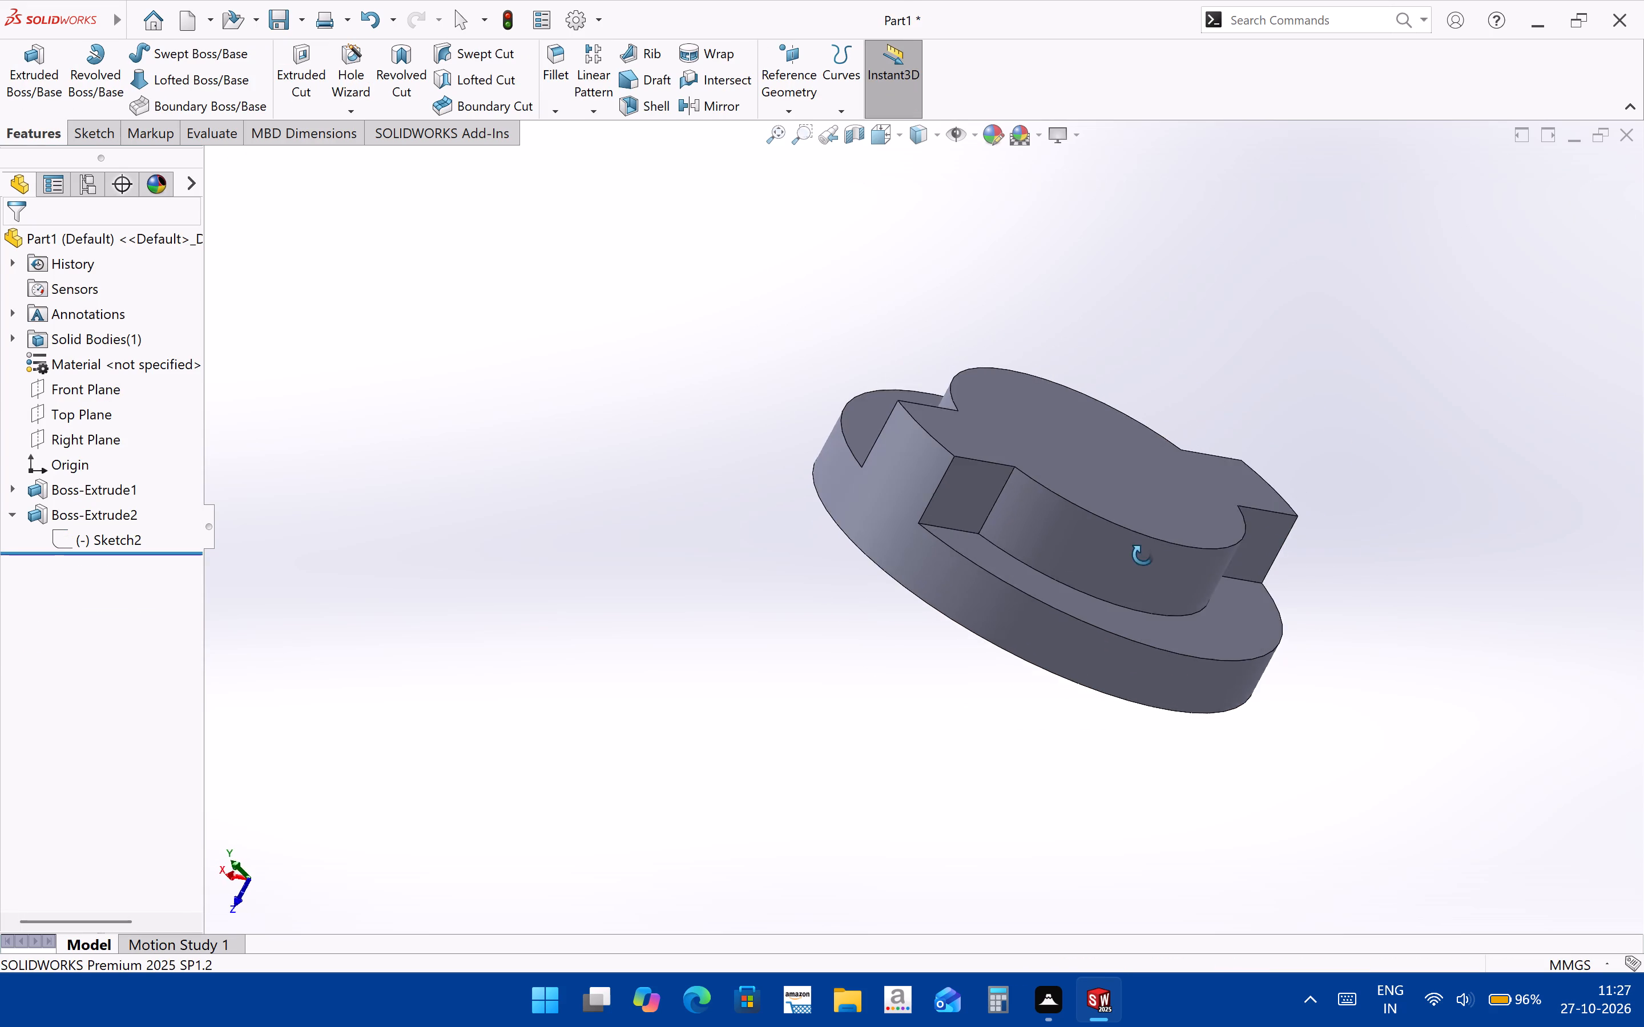
middle_drag(1143, 555, 1146, 600)
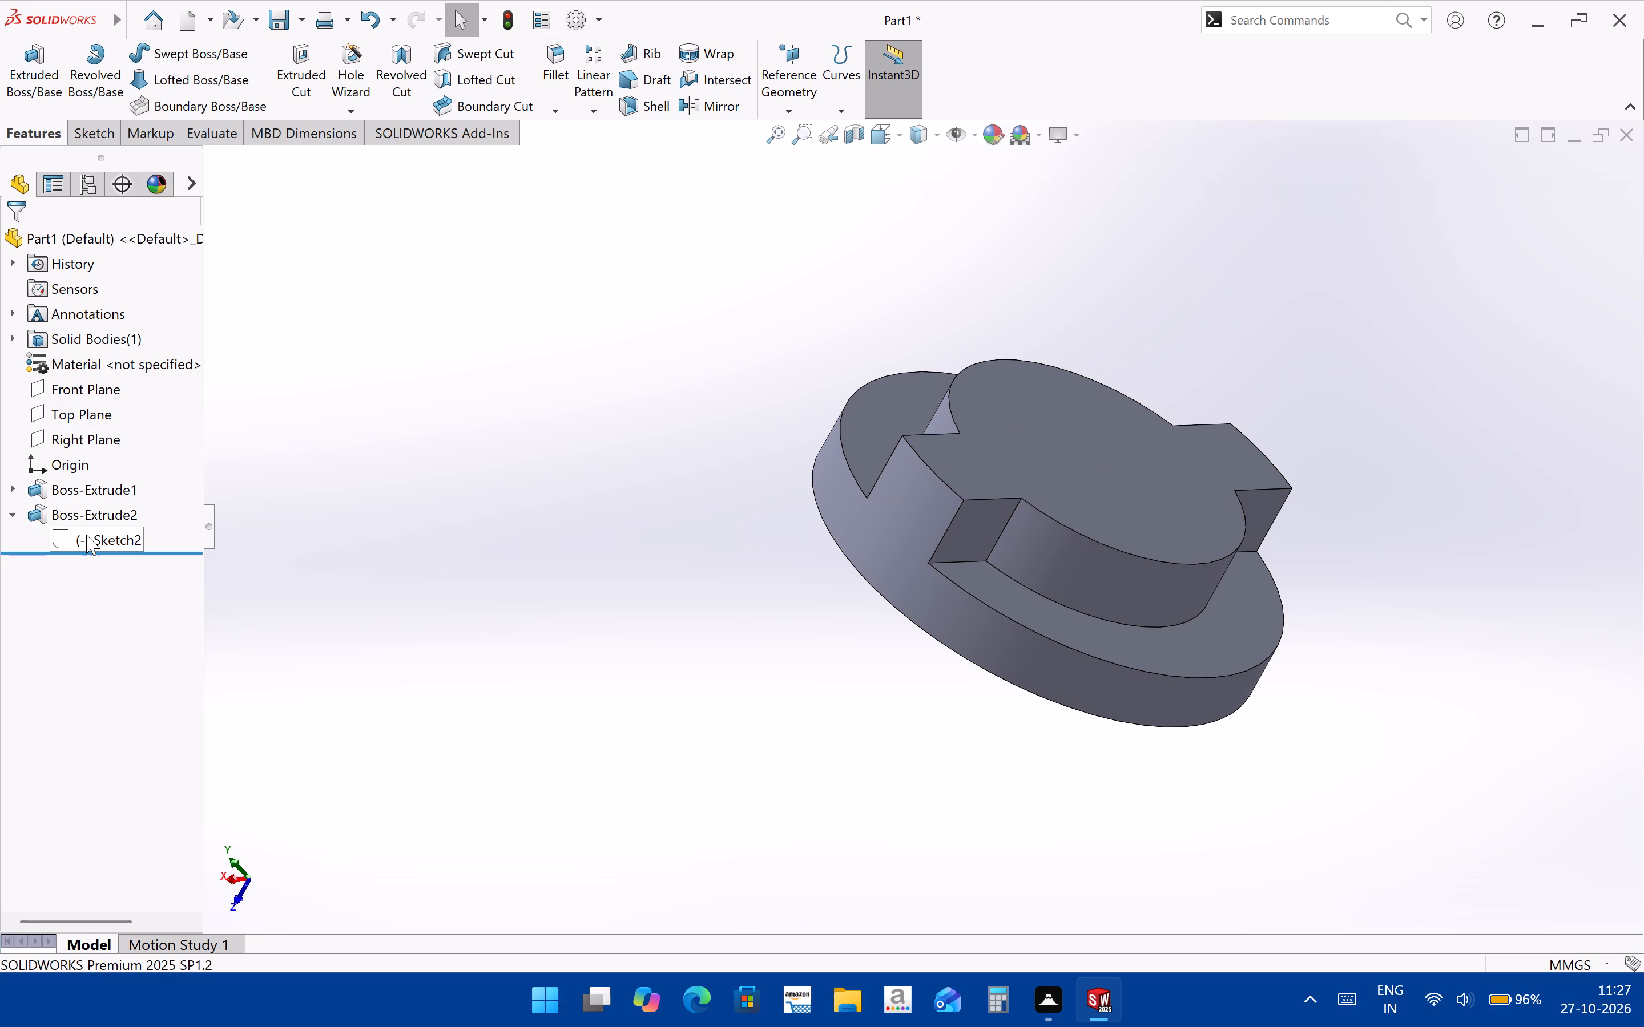
Check the extrusion settings of the tabbed boss and of the base flange, leaving both definitions as they are.
click(80, 521)
click(99, 483)
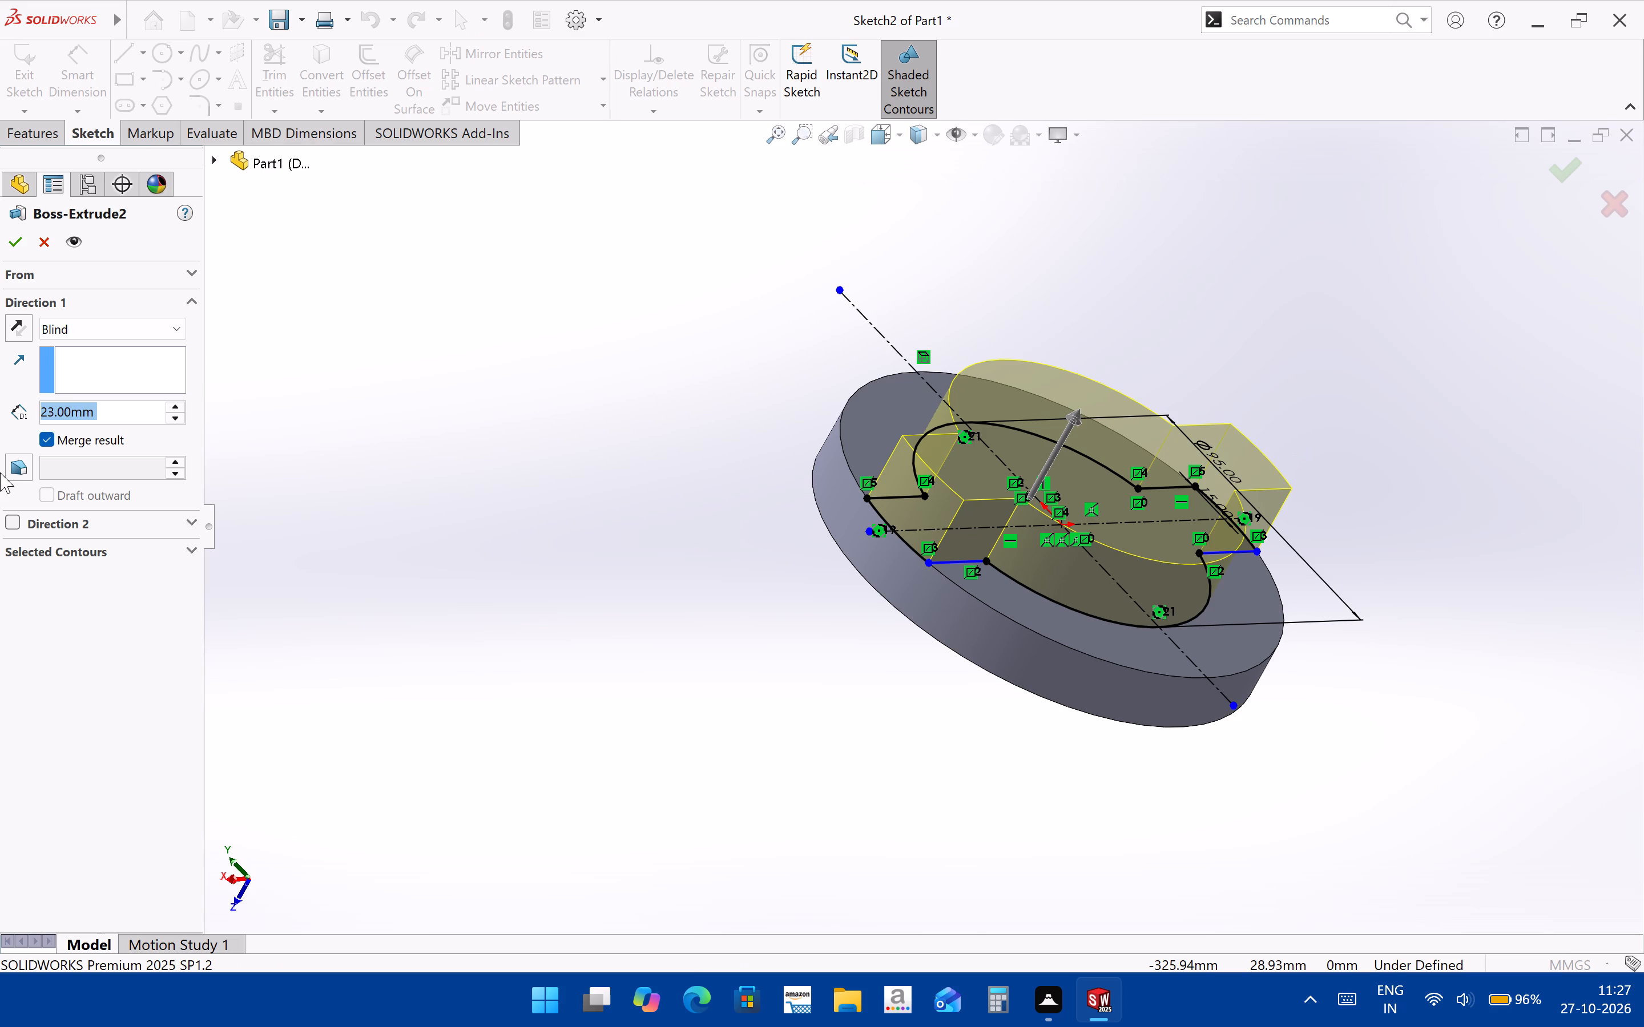
click(6, 233)
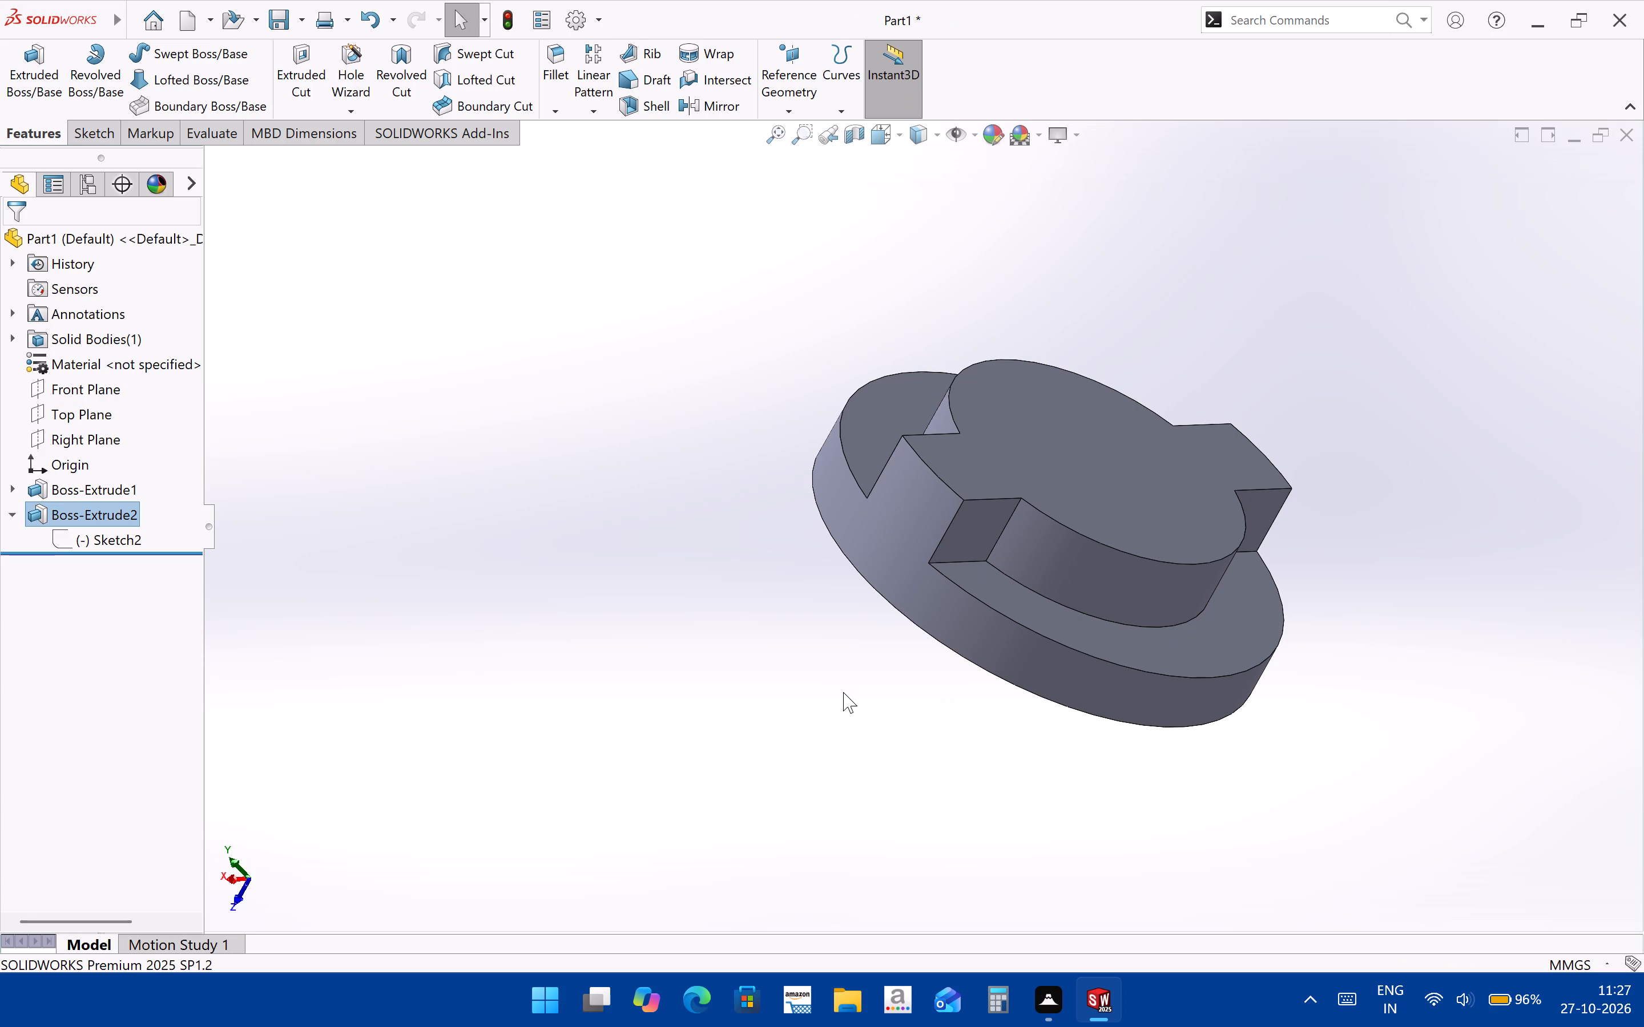
click(884, 773)
click(132, 495)
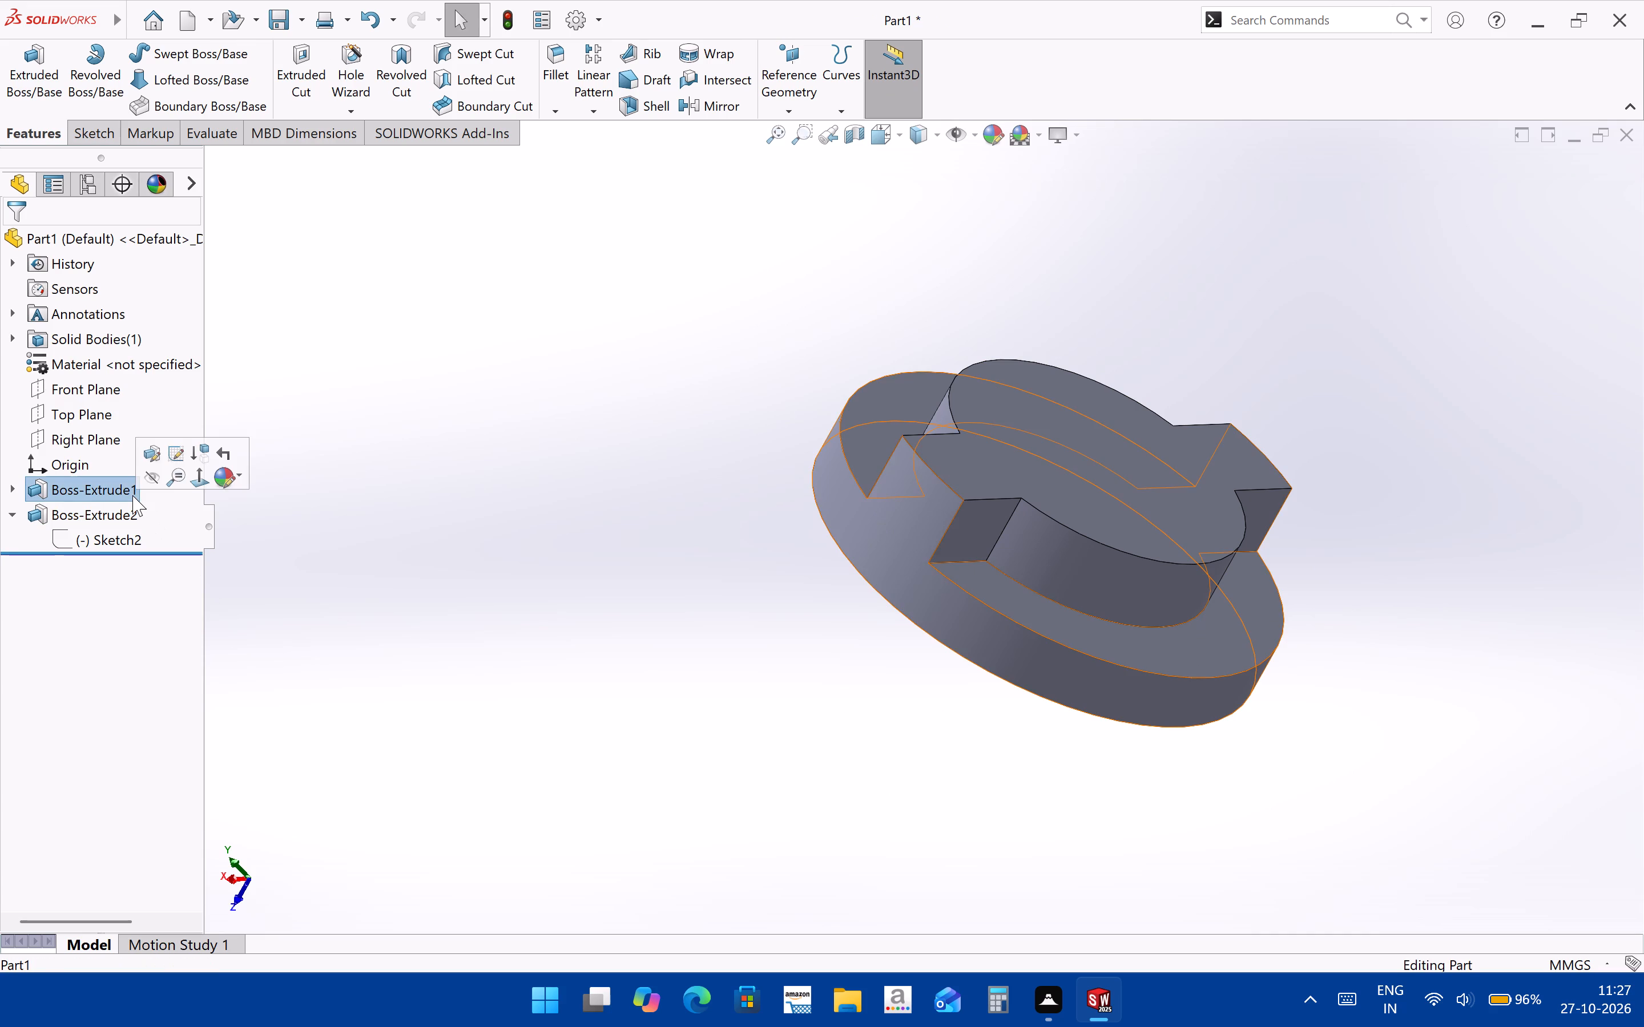
click(151, 452)
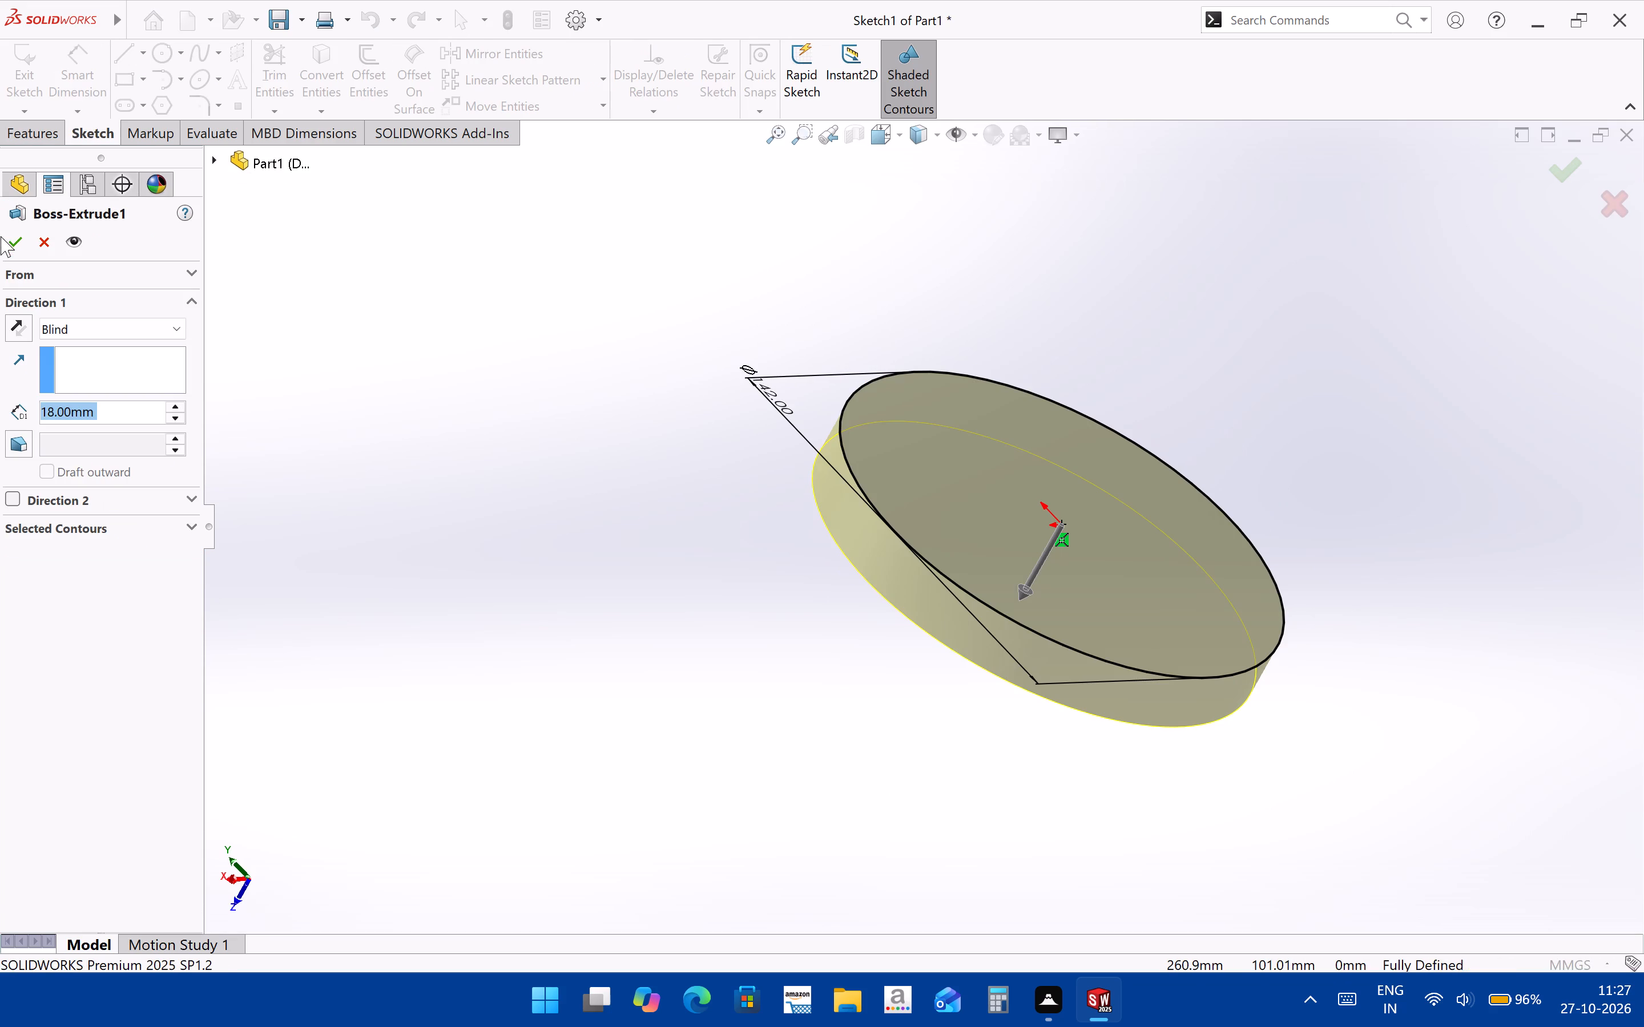
click(51, 251)
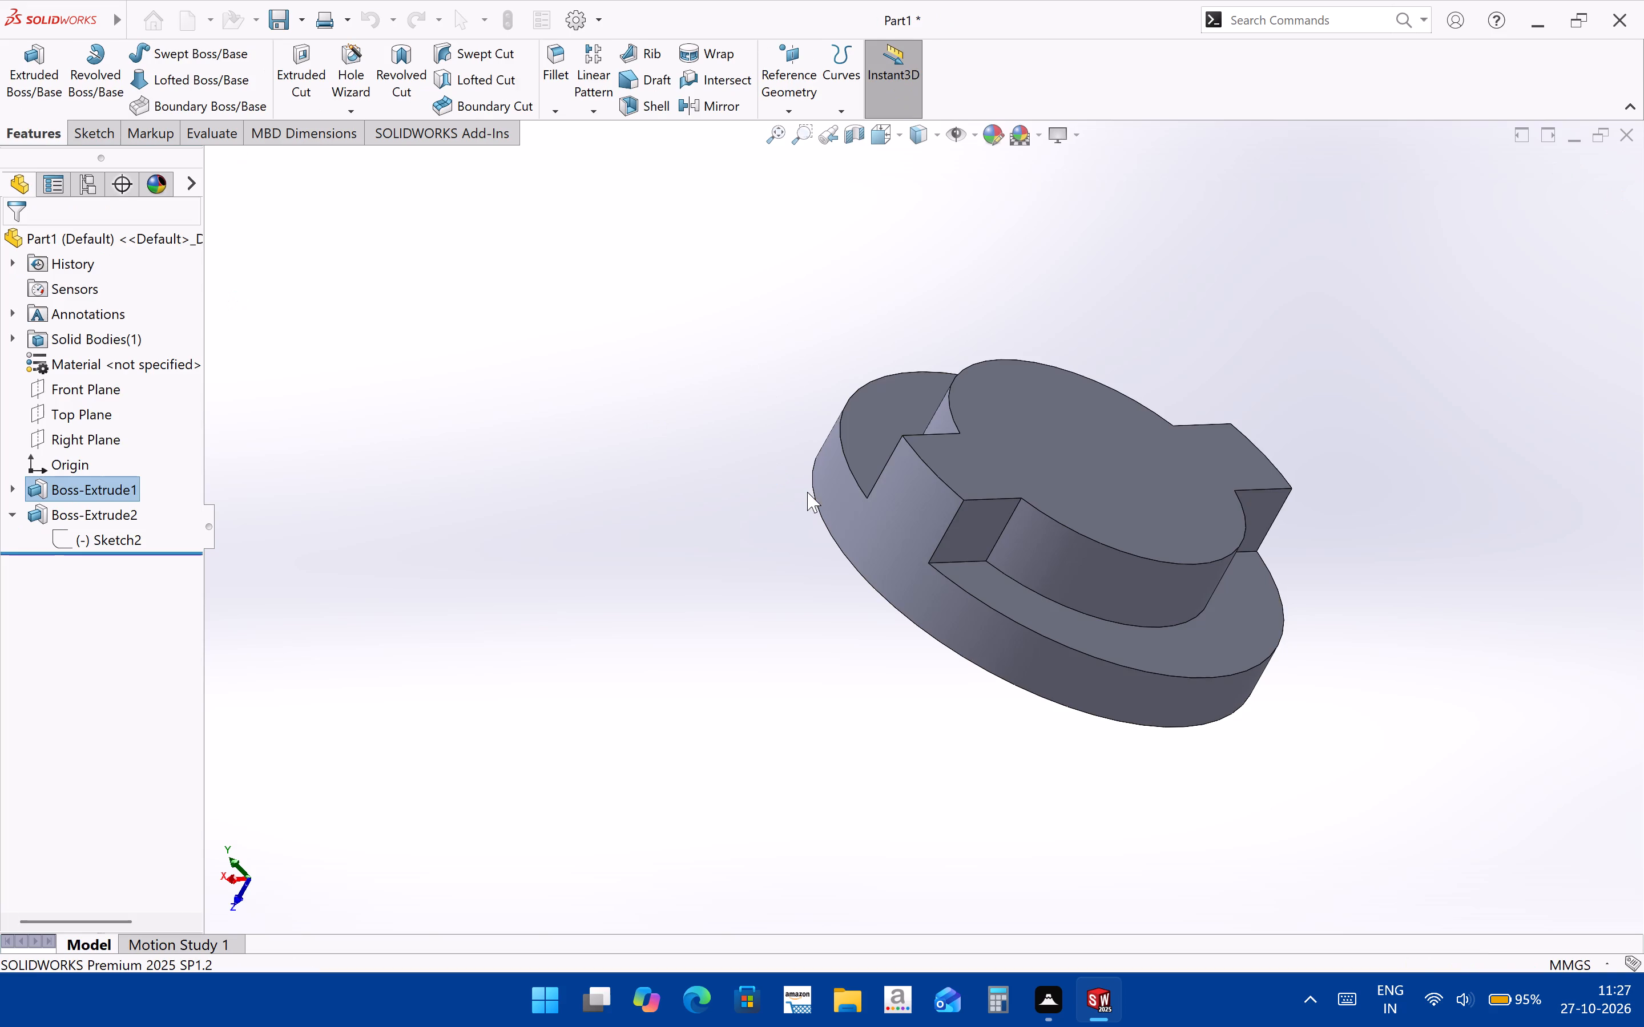
click(758, 628)
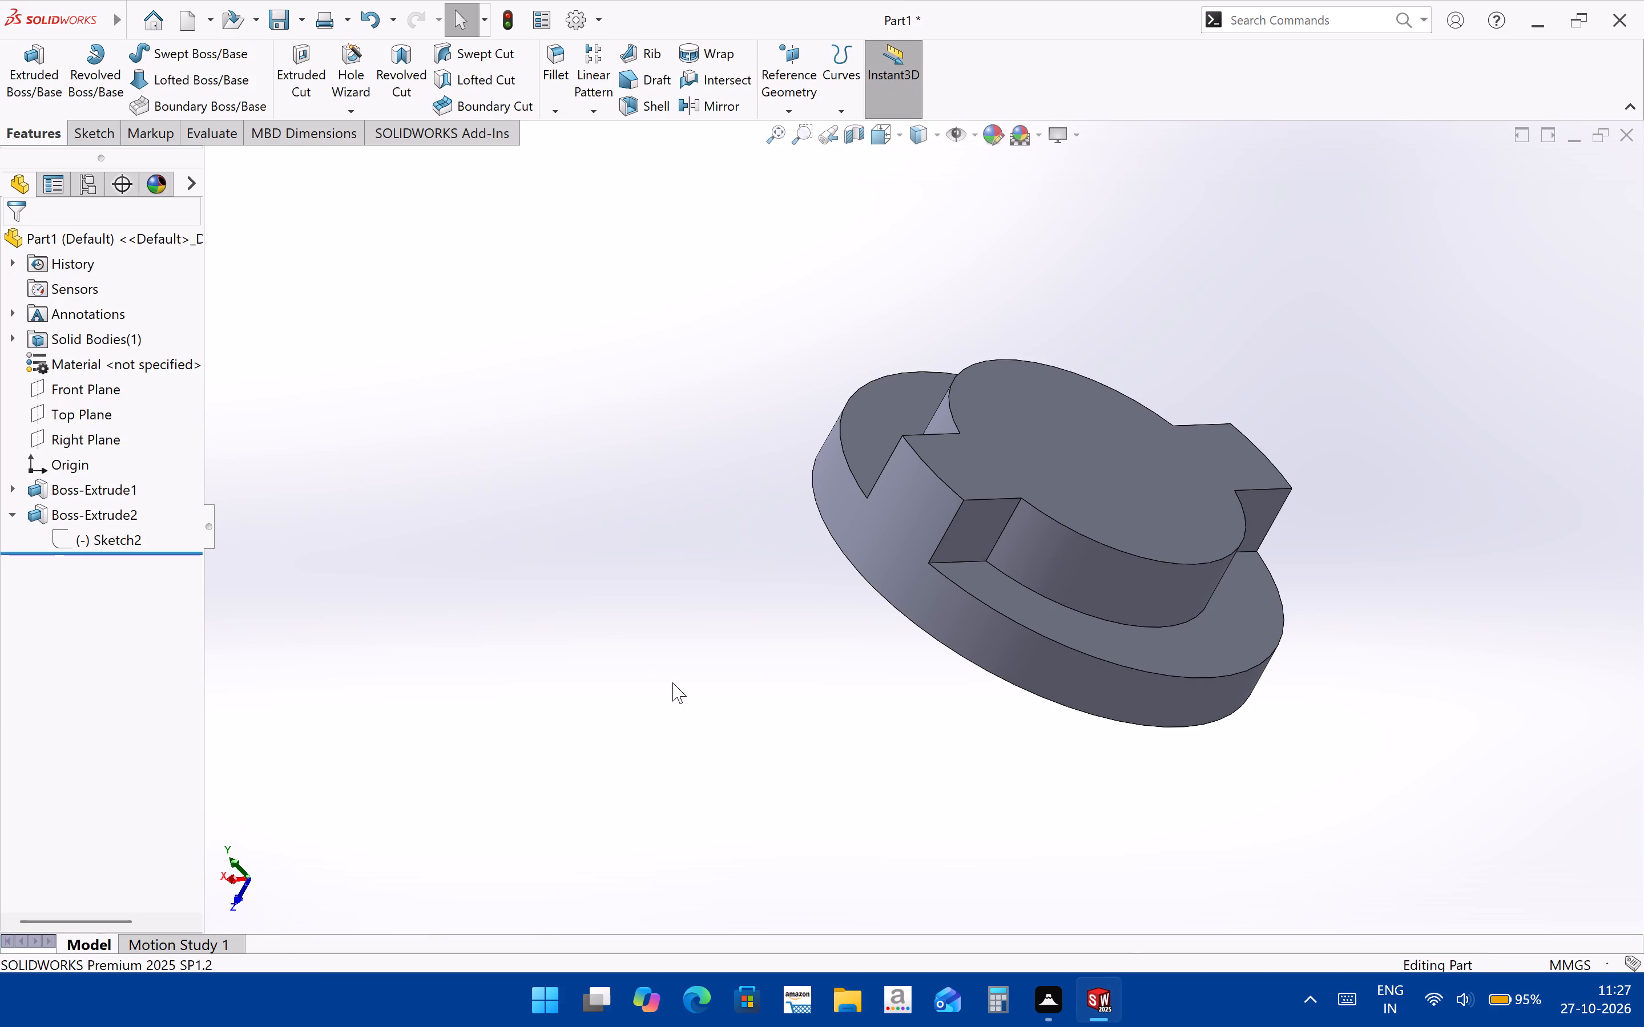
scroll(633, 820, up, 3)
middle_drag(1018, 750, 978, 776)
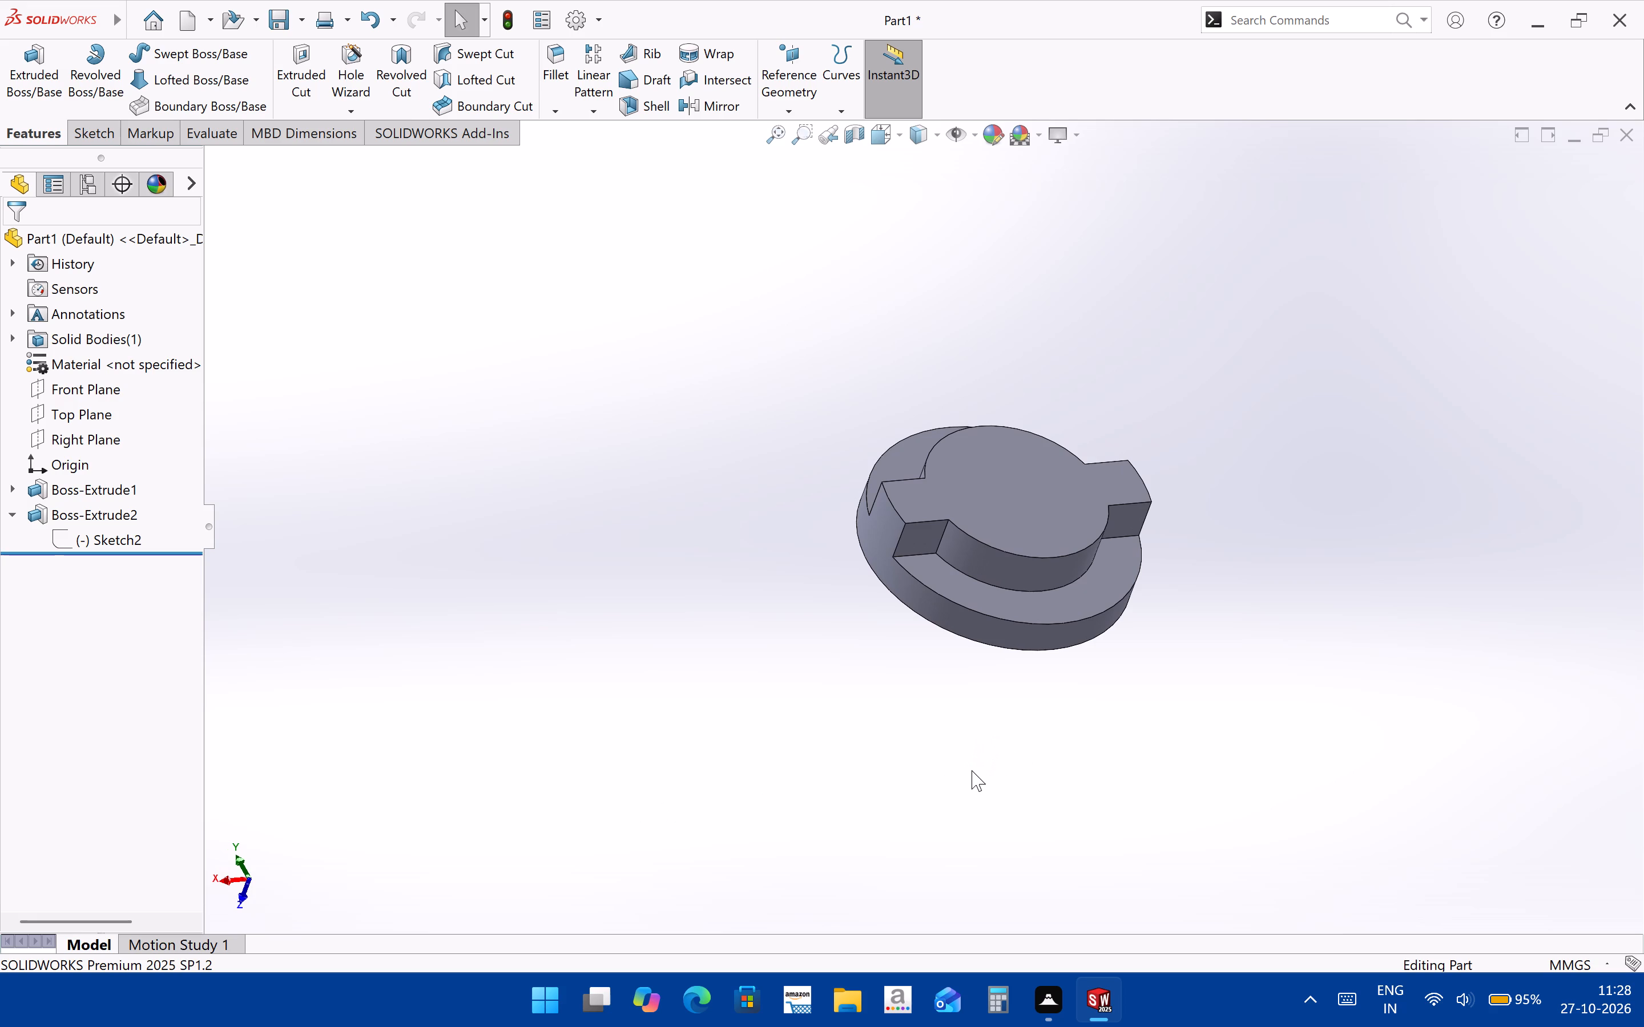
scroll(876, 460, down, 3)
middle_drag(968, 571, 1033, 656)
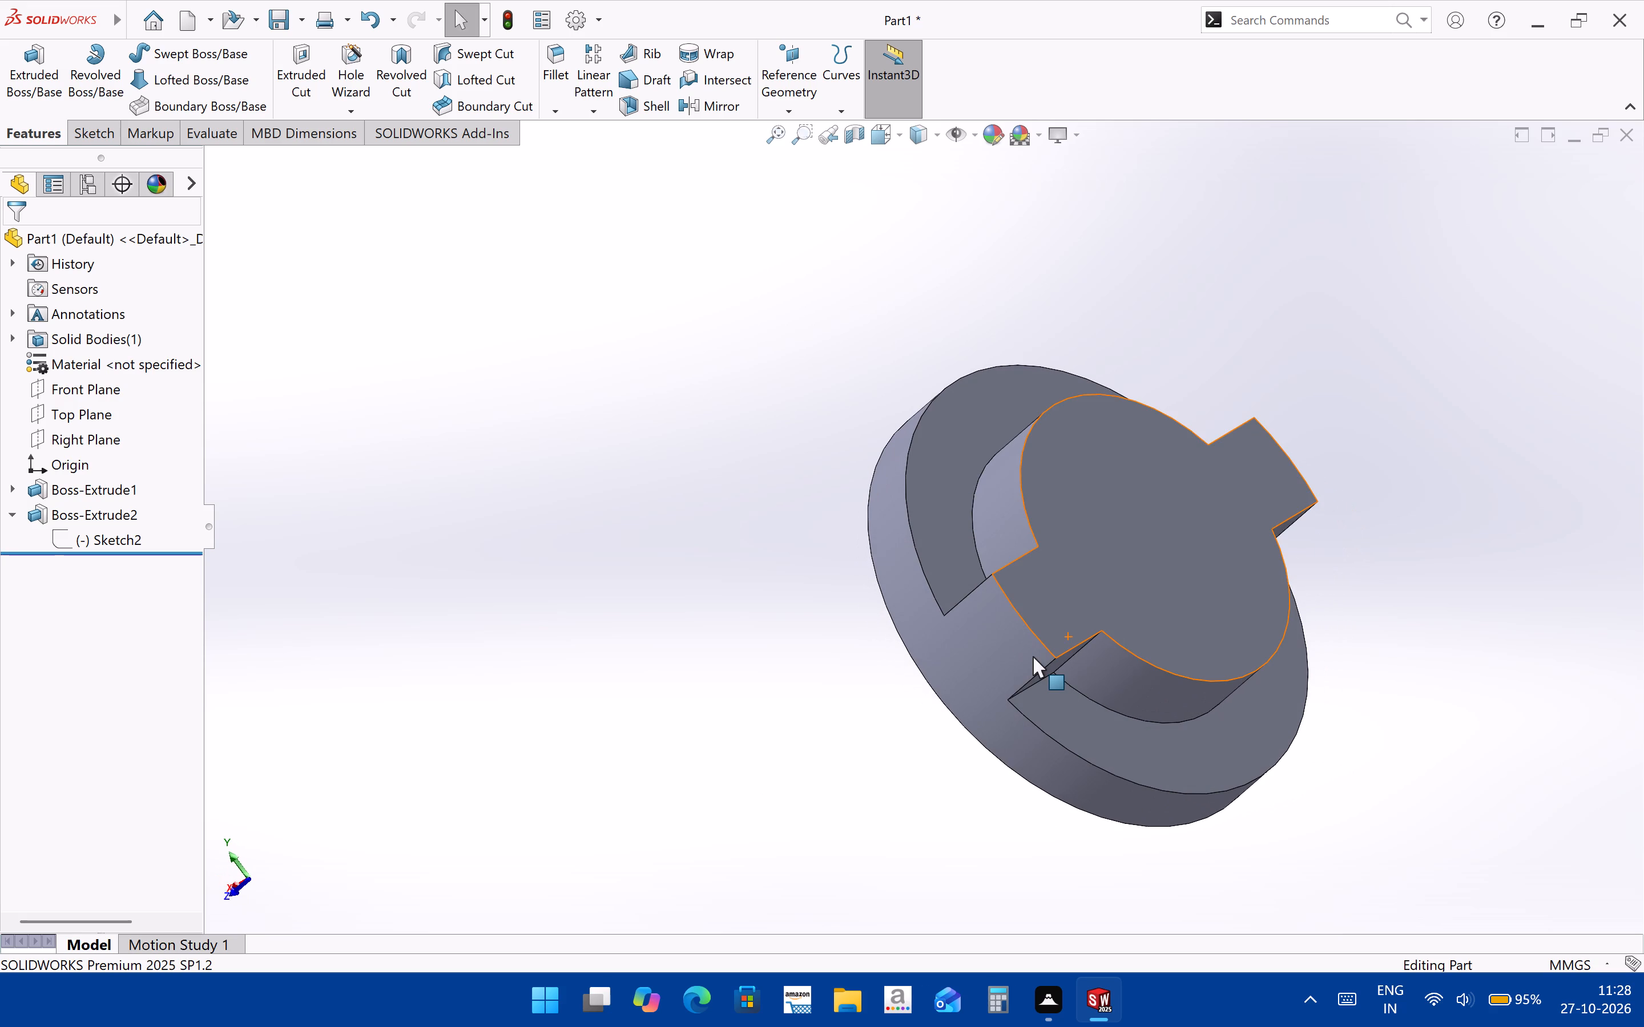
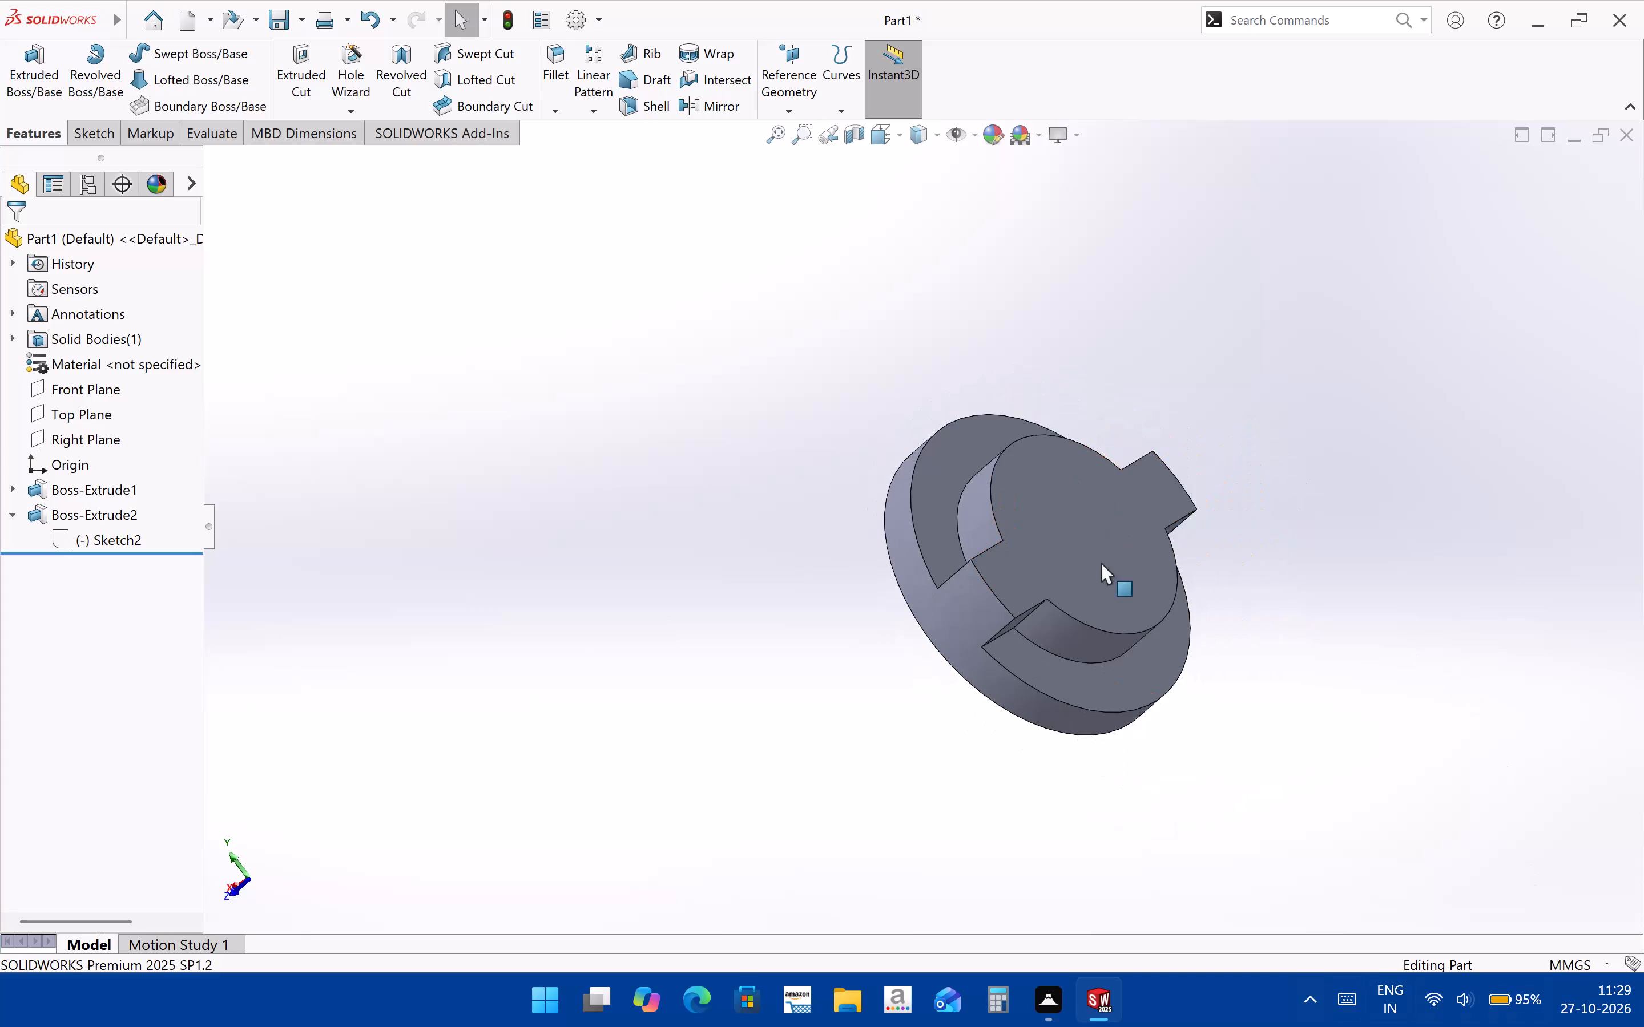
Inspect the tabbed boss and flange from several angles, checking the side tabs and how they meet the flange edge.
middle_drag(1118, 628, 1034, 481)
scroll(1045, 496, down, 4)
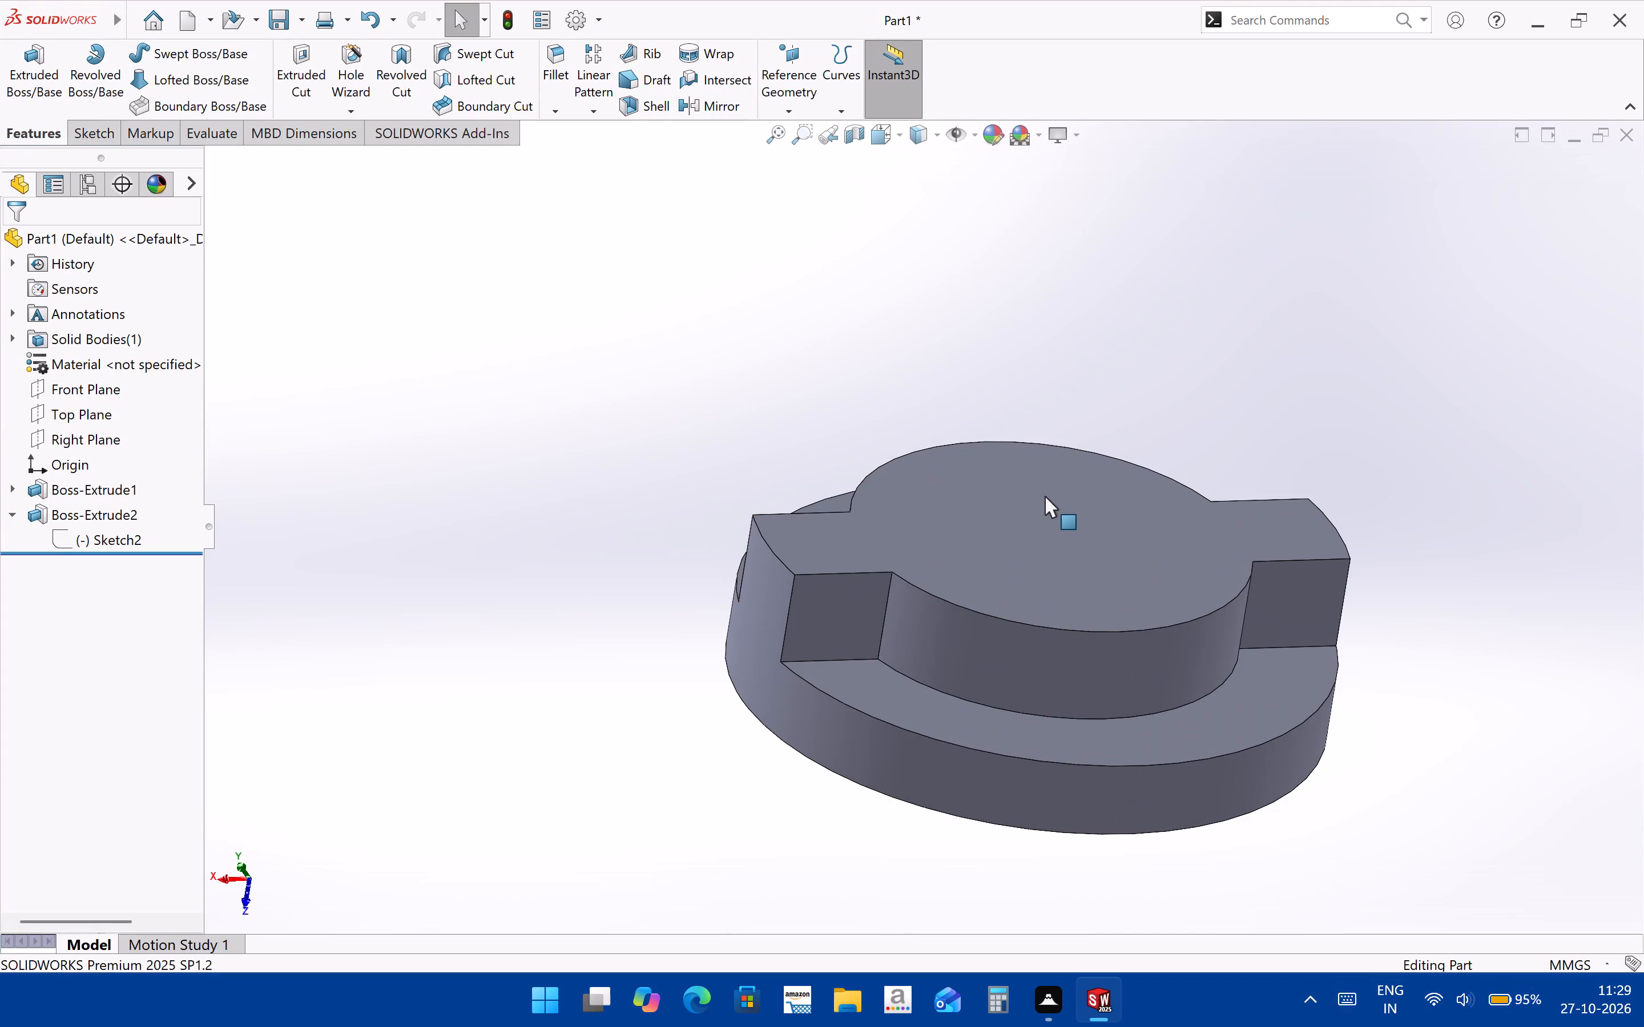
middle_drag(984, 648, 946, 940)
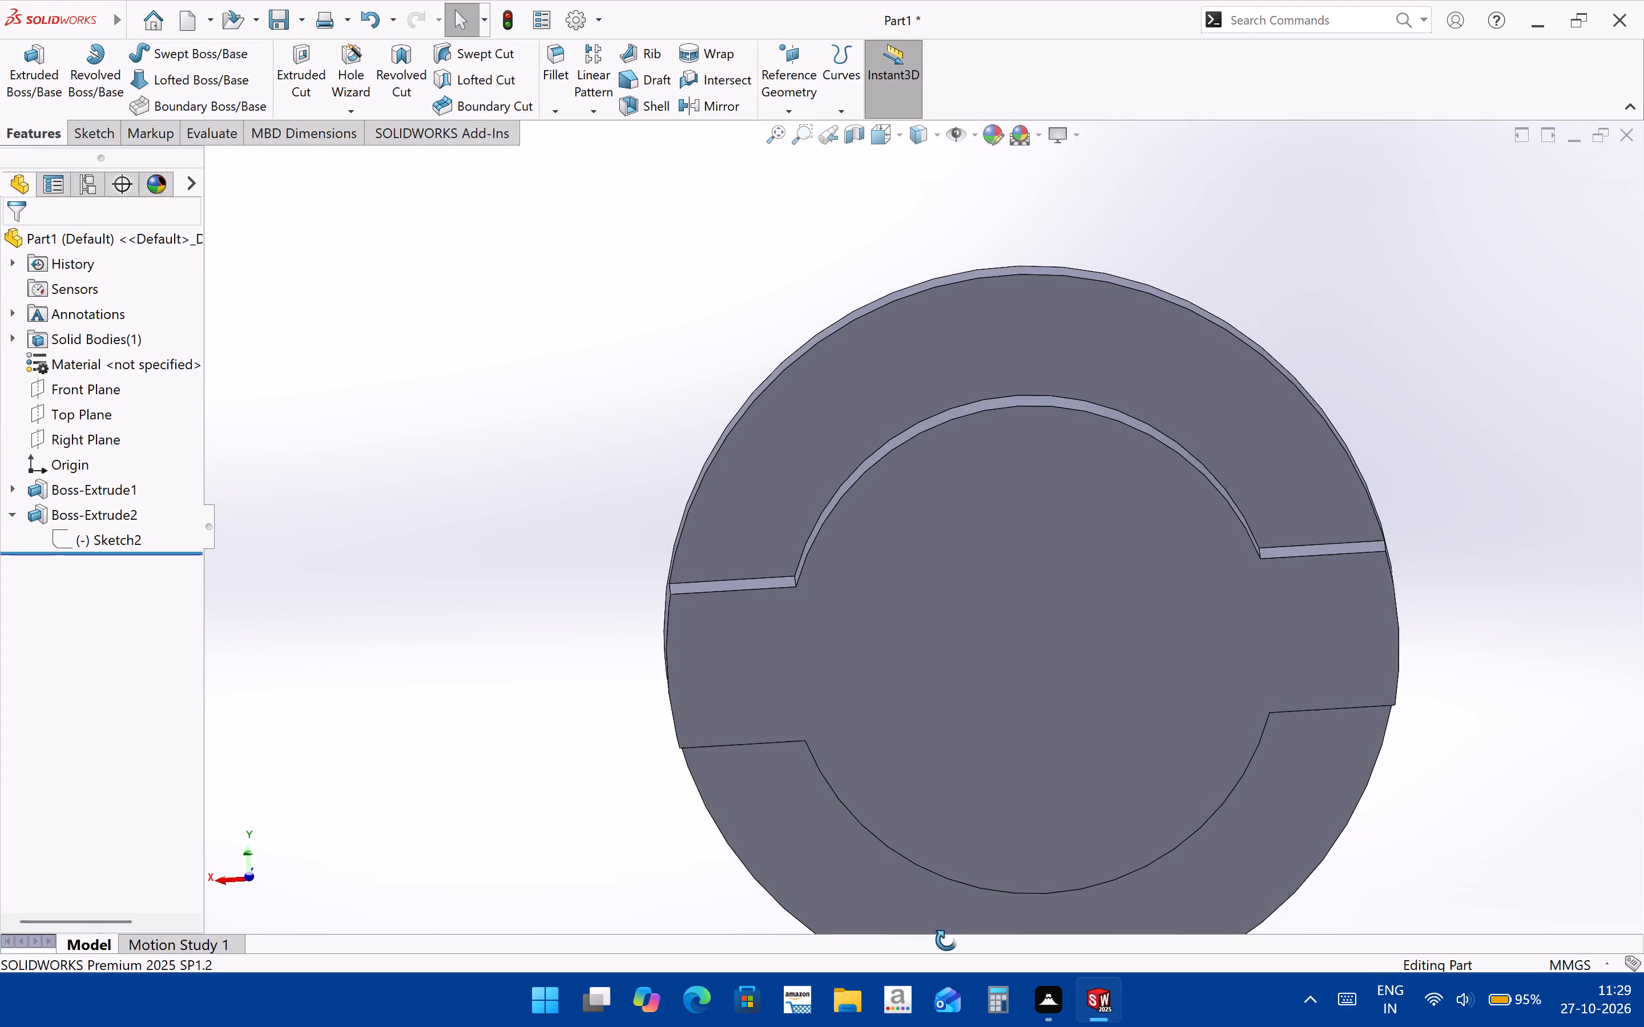
middle_drag(946, 940, 974, 670)
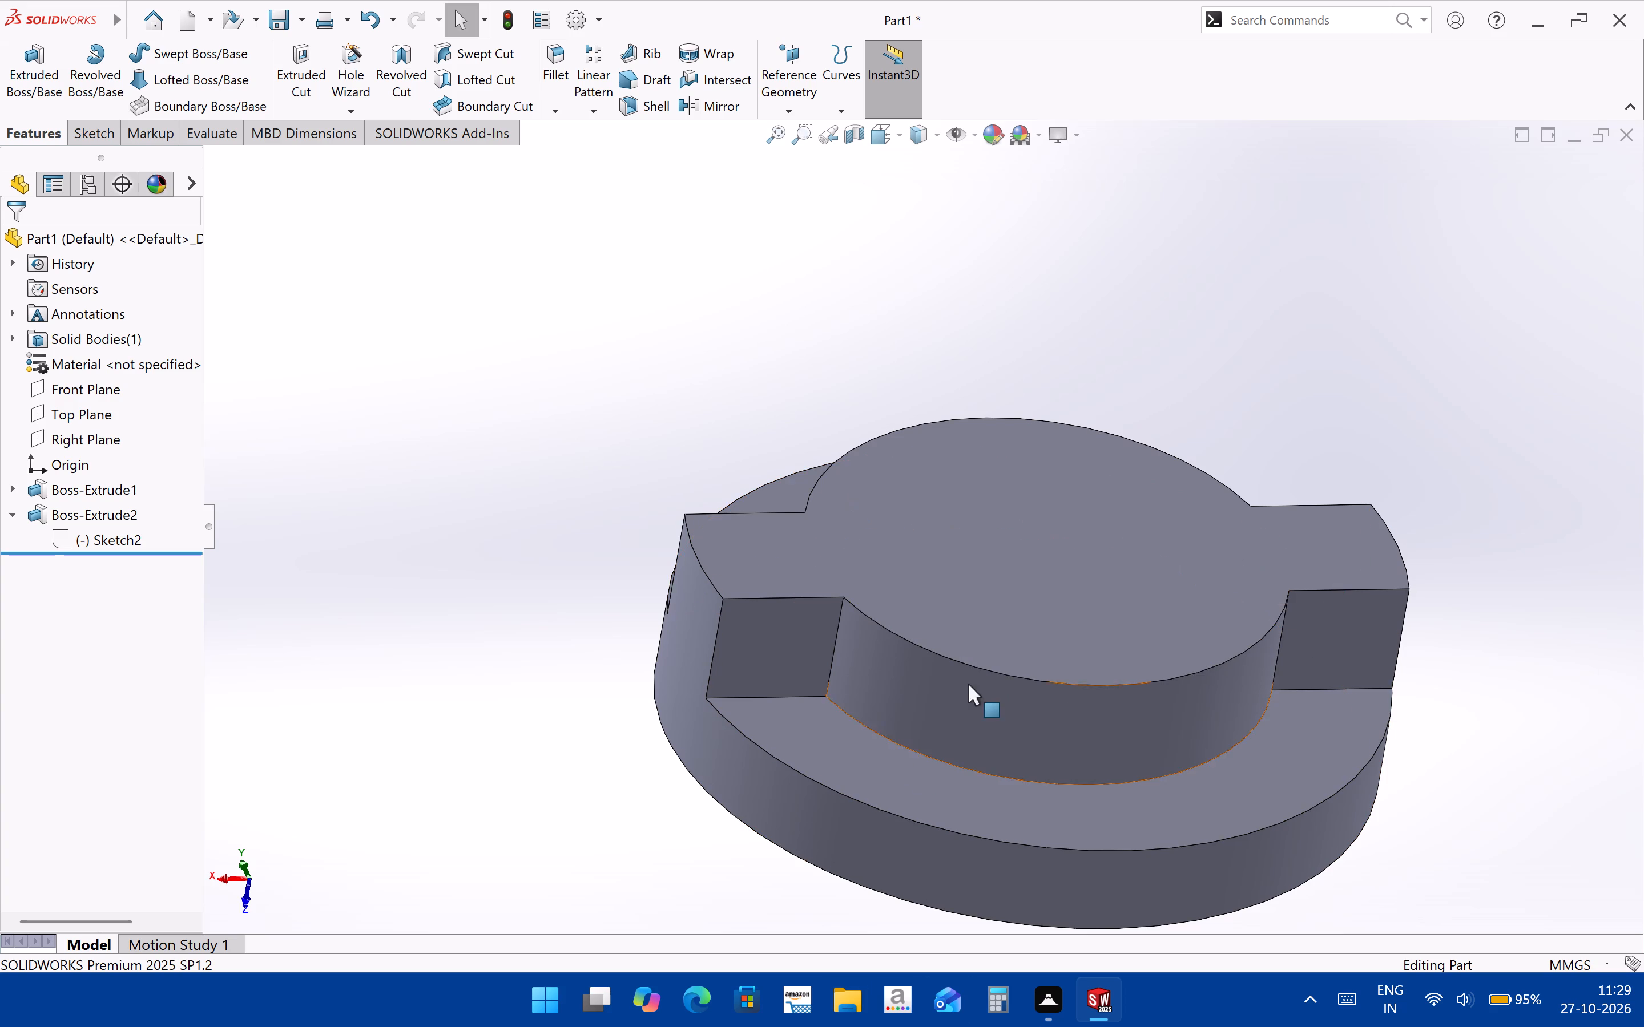
scroll(922, 649, up, 3)
middle_drag(902, 683, 964, 964)
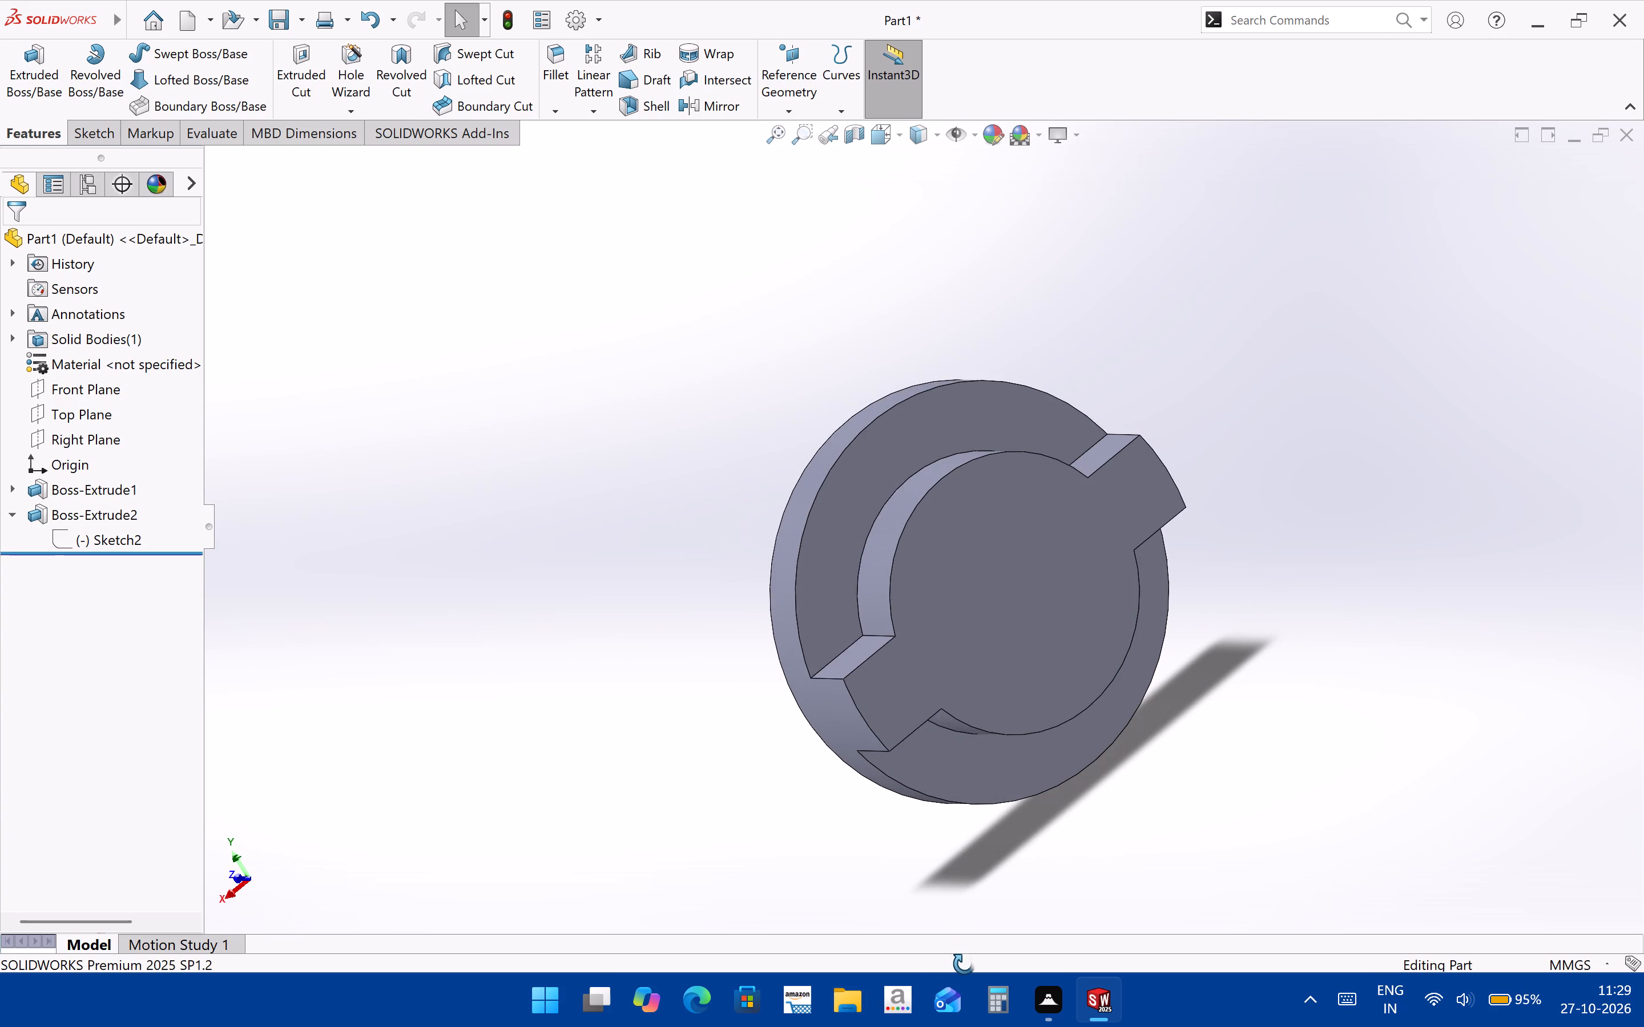
middle_drag(964, 964, 928, 725)
scroll(921, 559, down, 3)
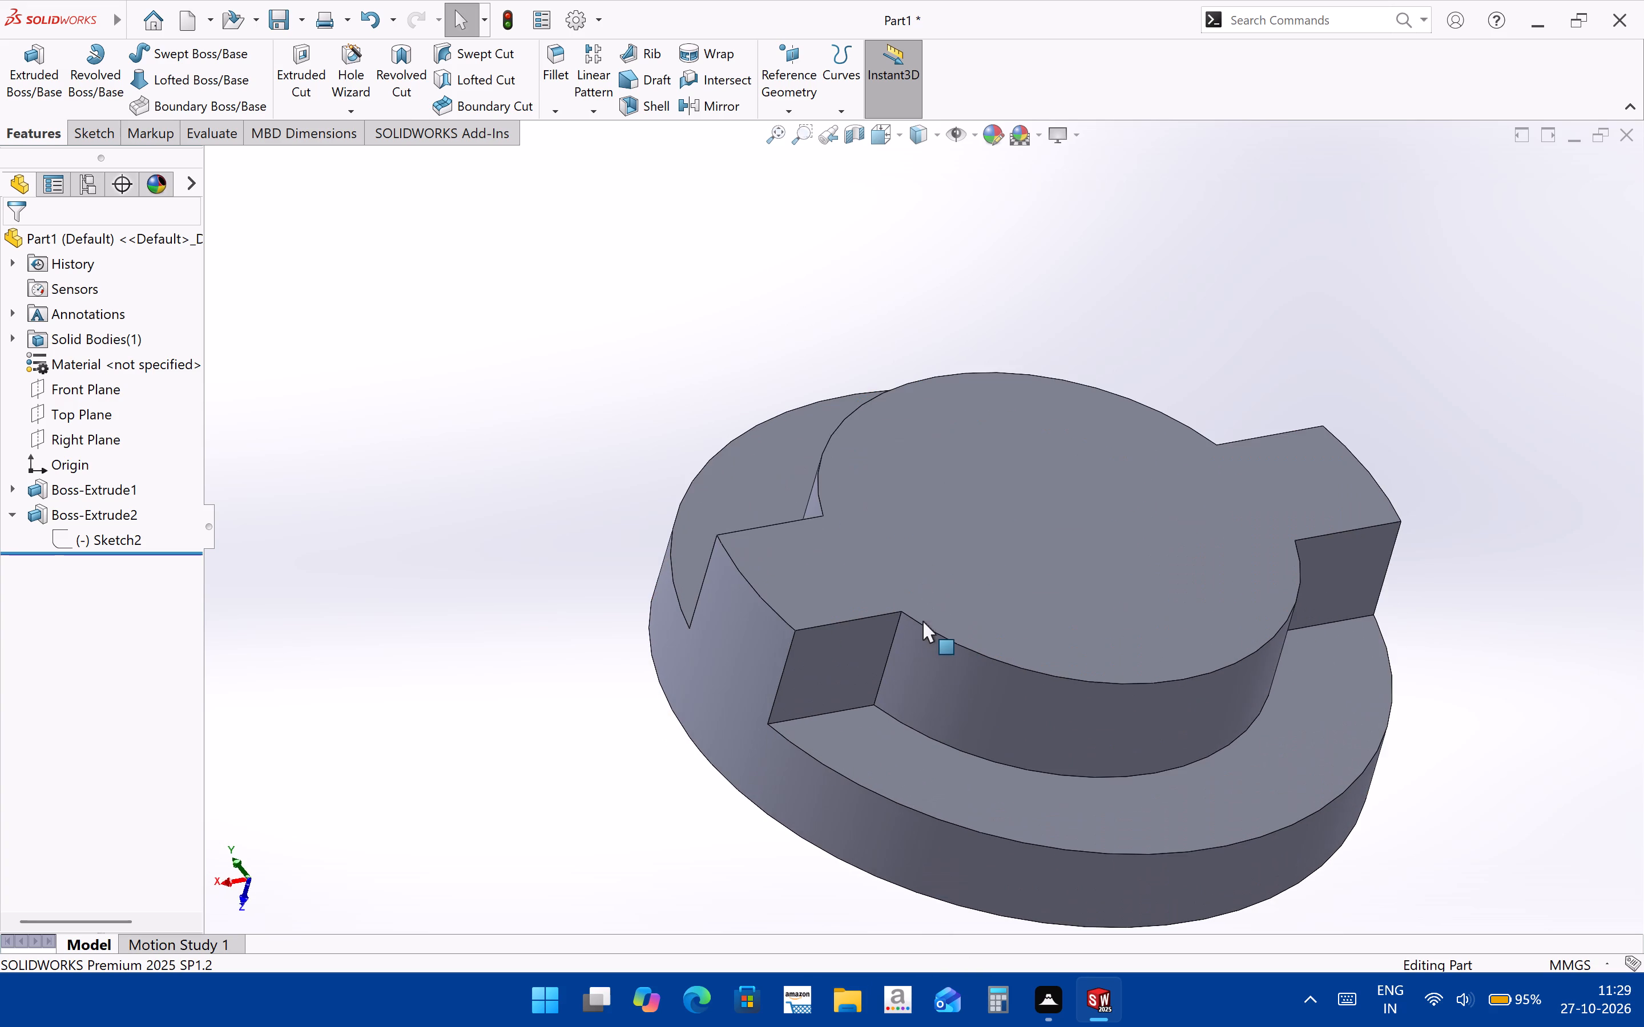
middle_drag(922, 650, 951, 540)
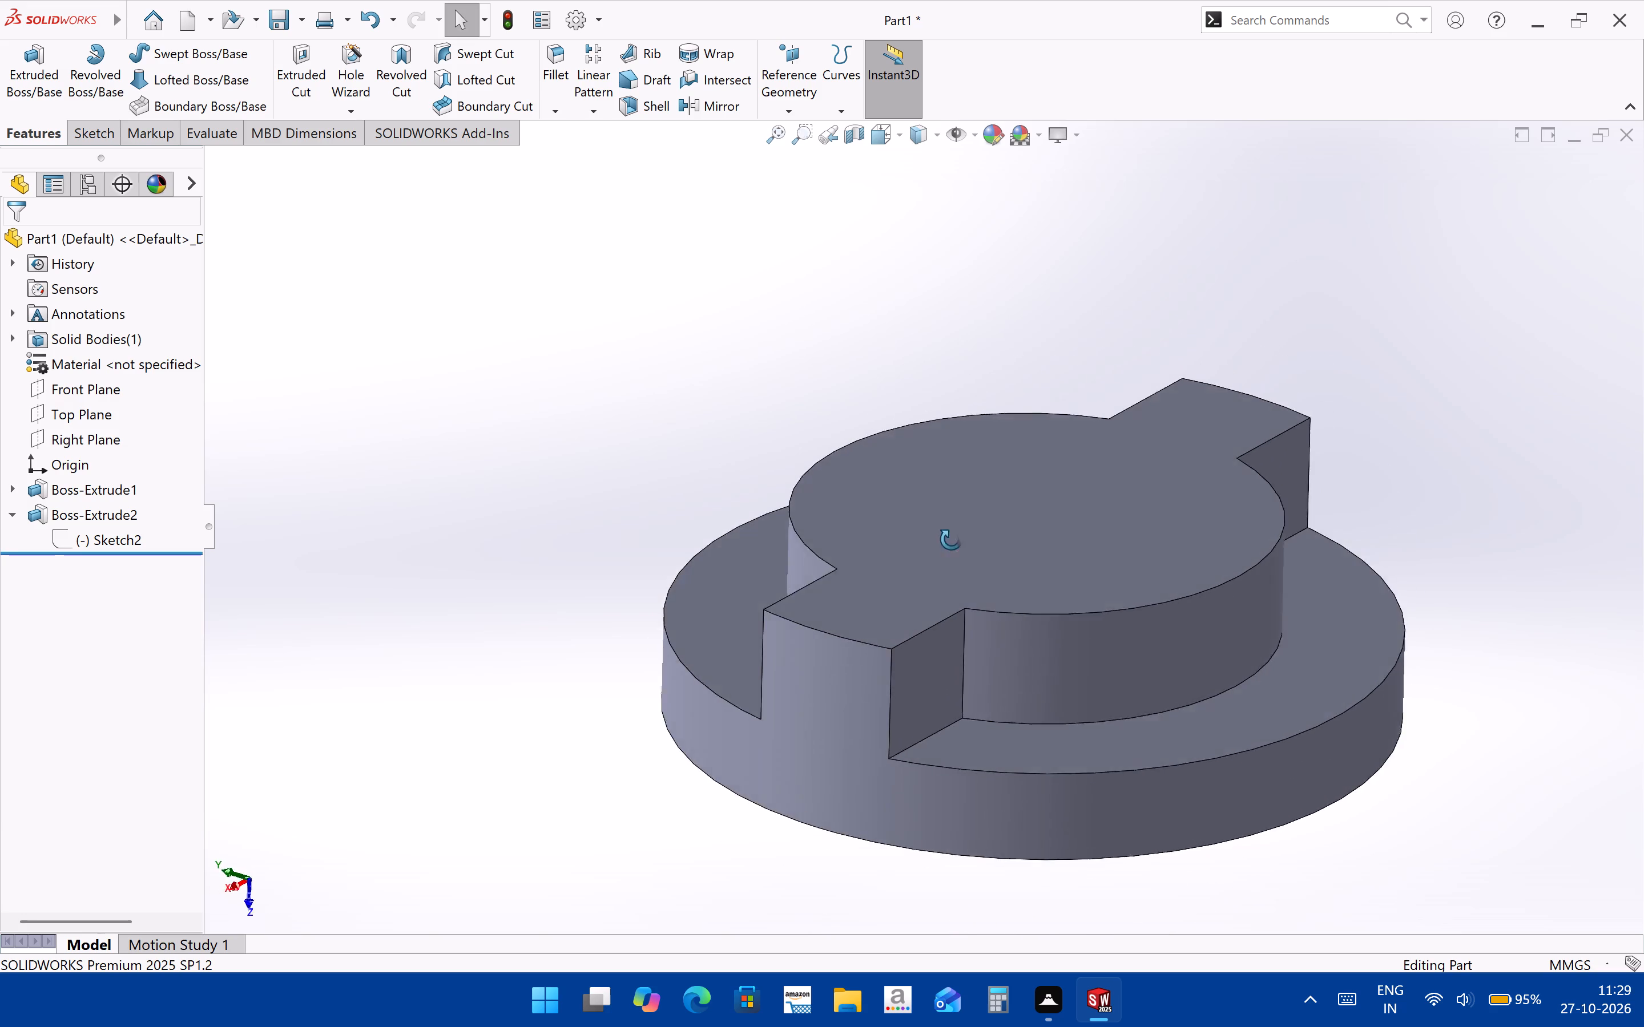
middle_drag(951, 540, 909, 482)
scroll(919, 670, down, 1)
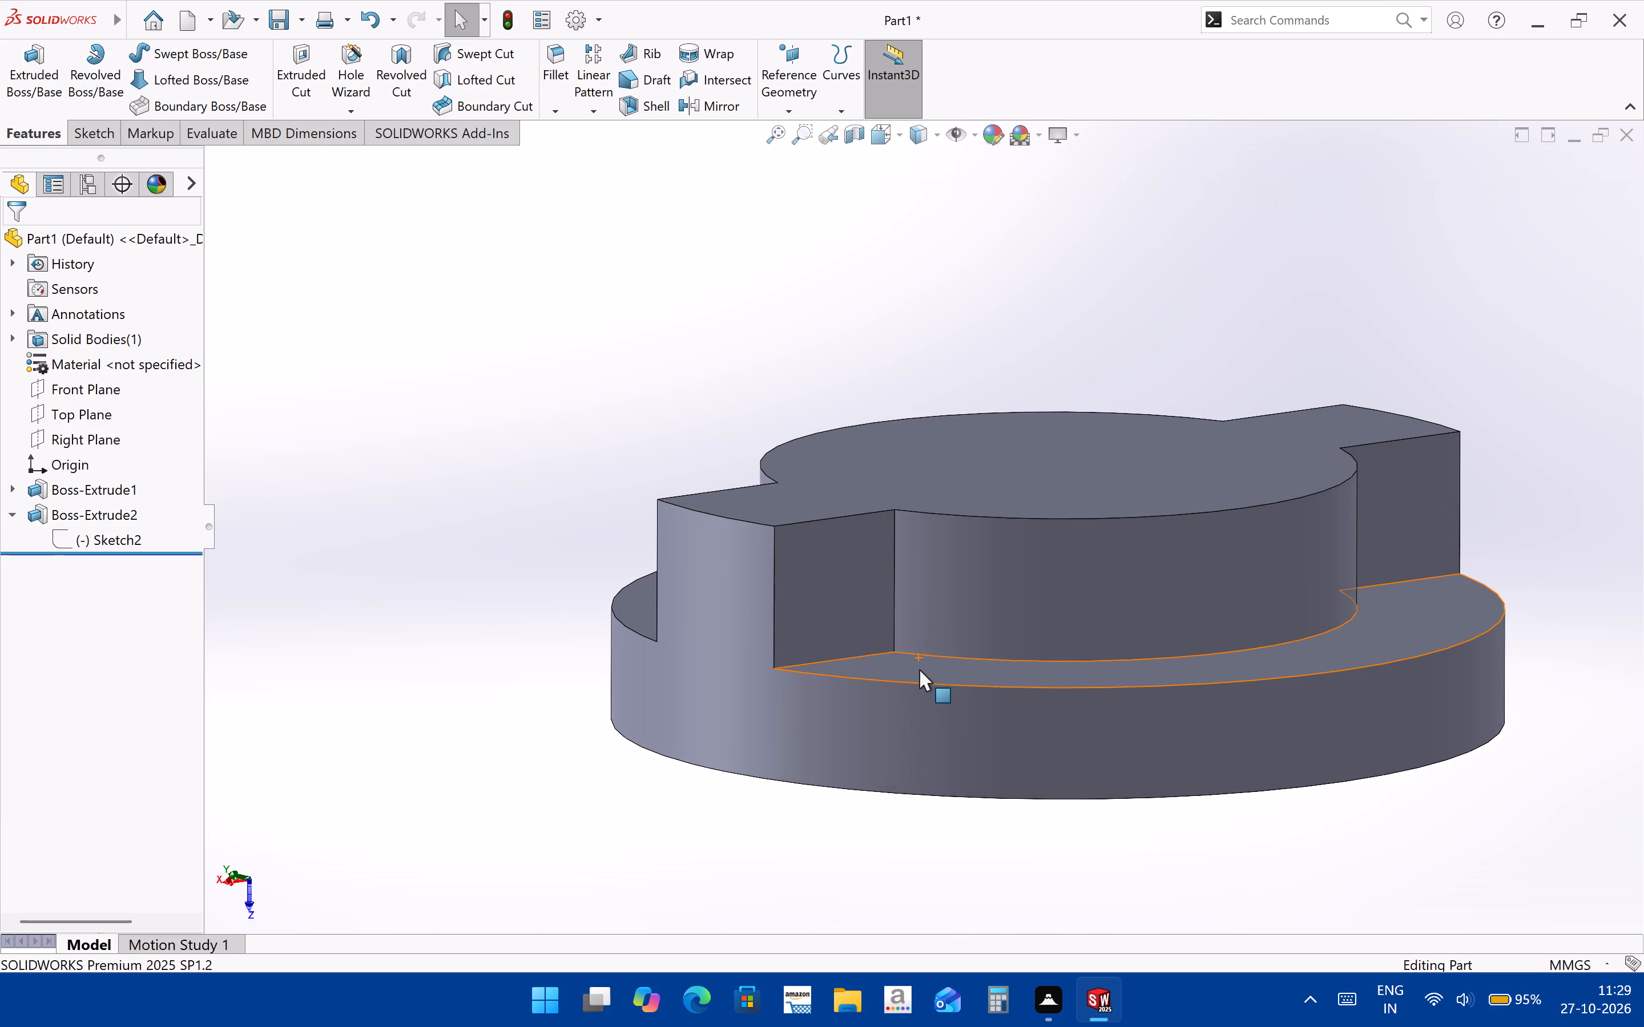
middle_drag(919, 669, 914, 674)
scroll(917, 672, down, 1)
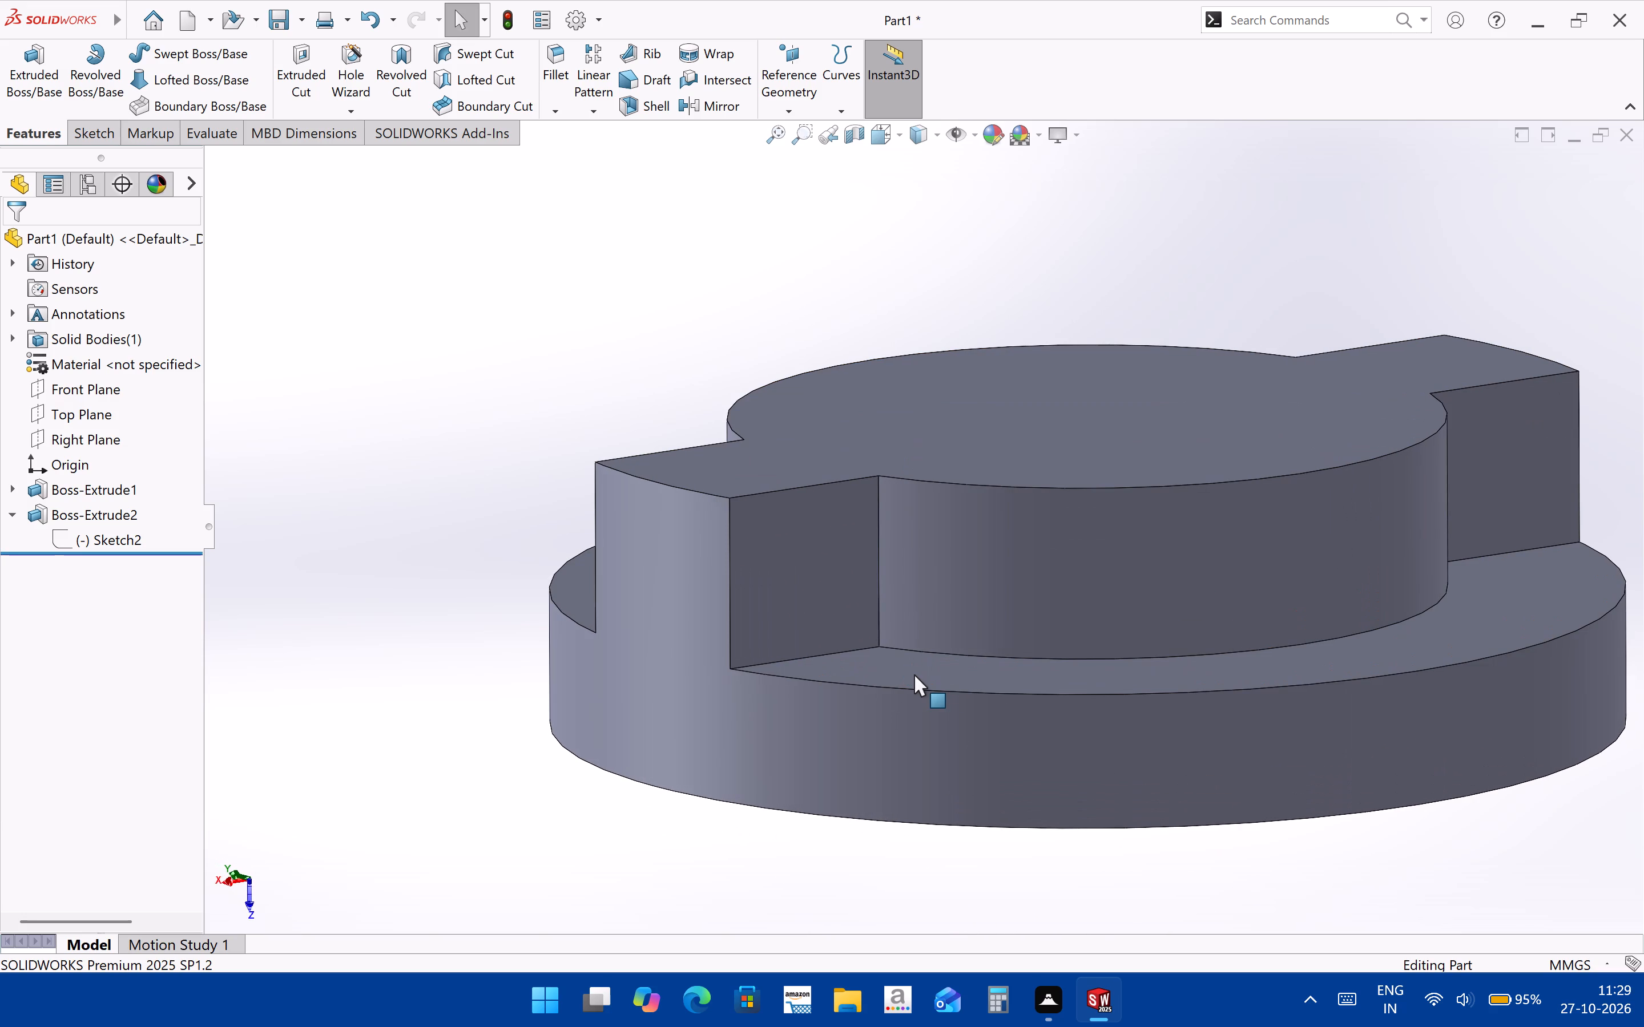
middle_drag(914, 674, 907, 810)
scroll(907, 810, up, 2)
middle_drag(885, 803, 882, 803)
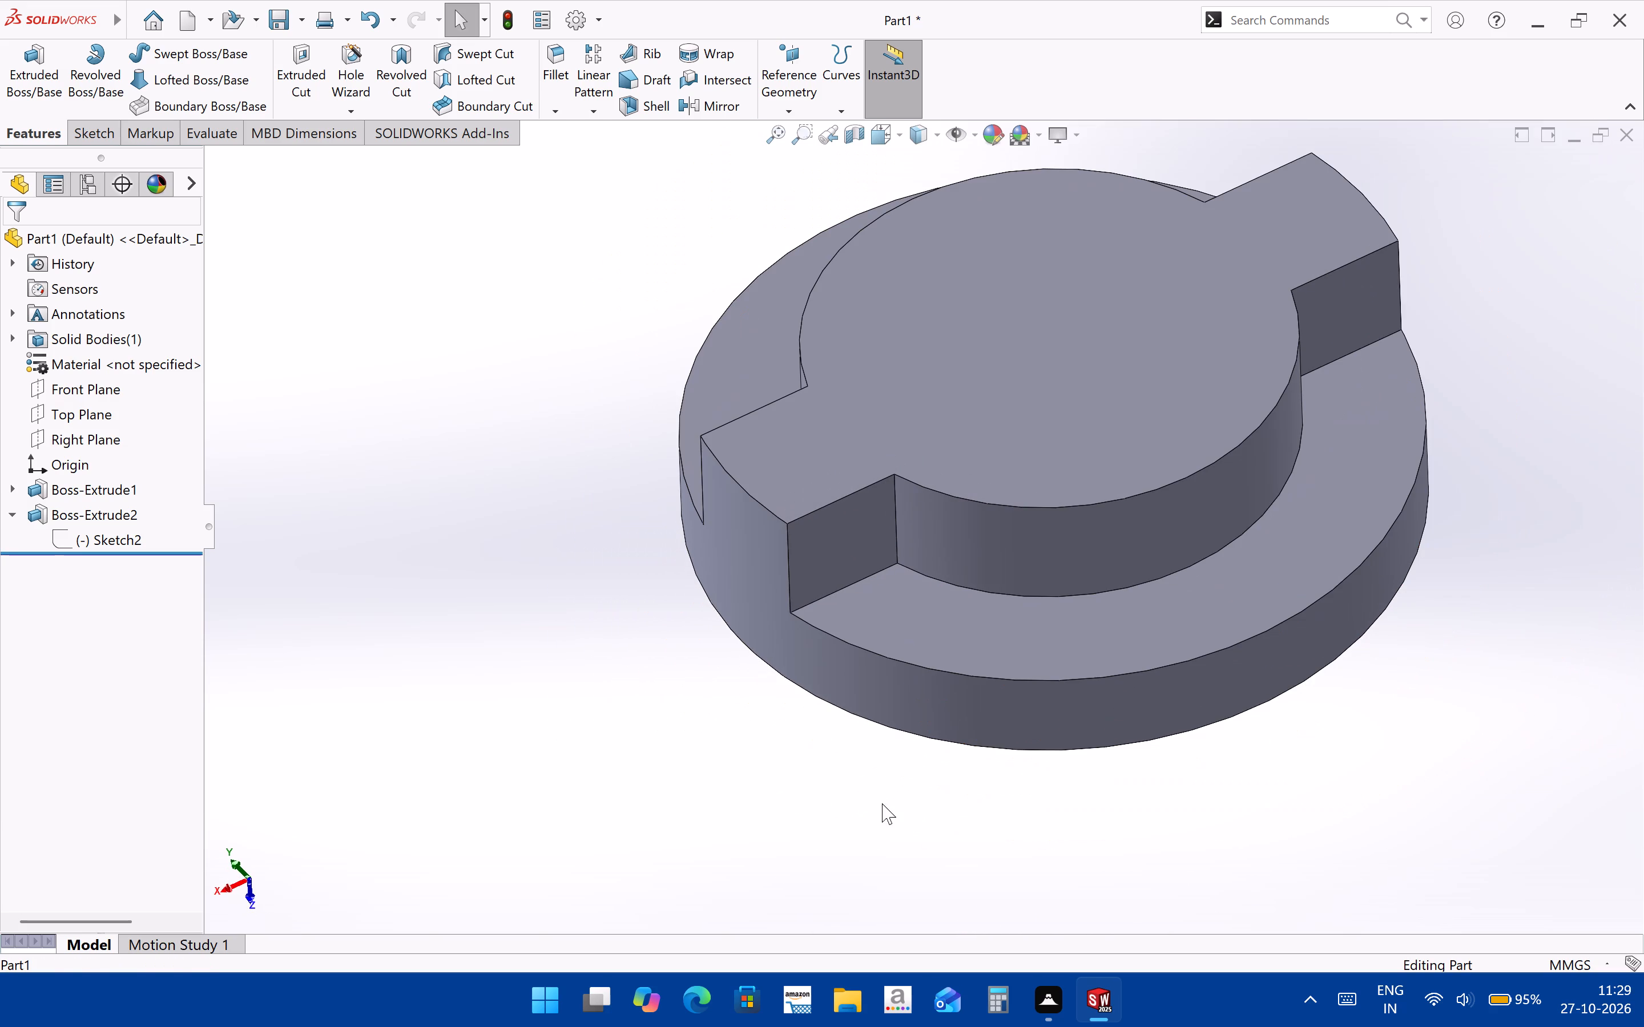
middle_drag(882, 803, 805, 917)
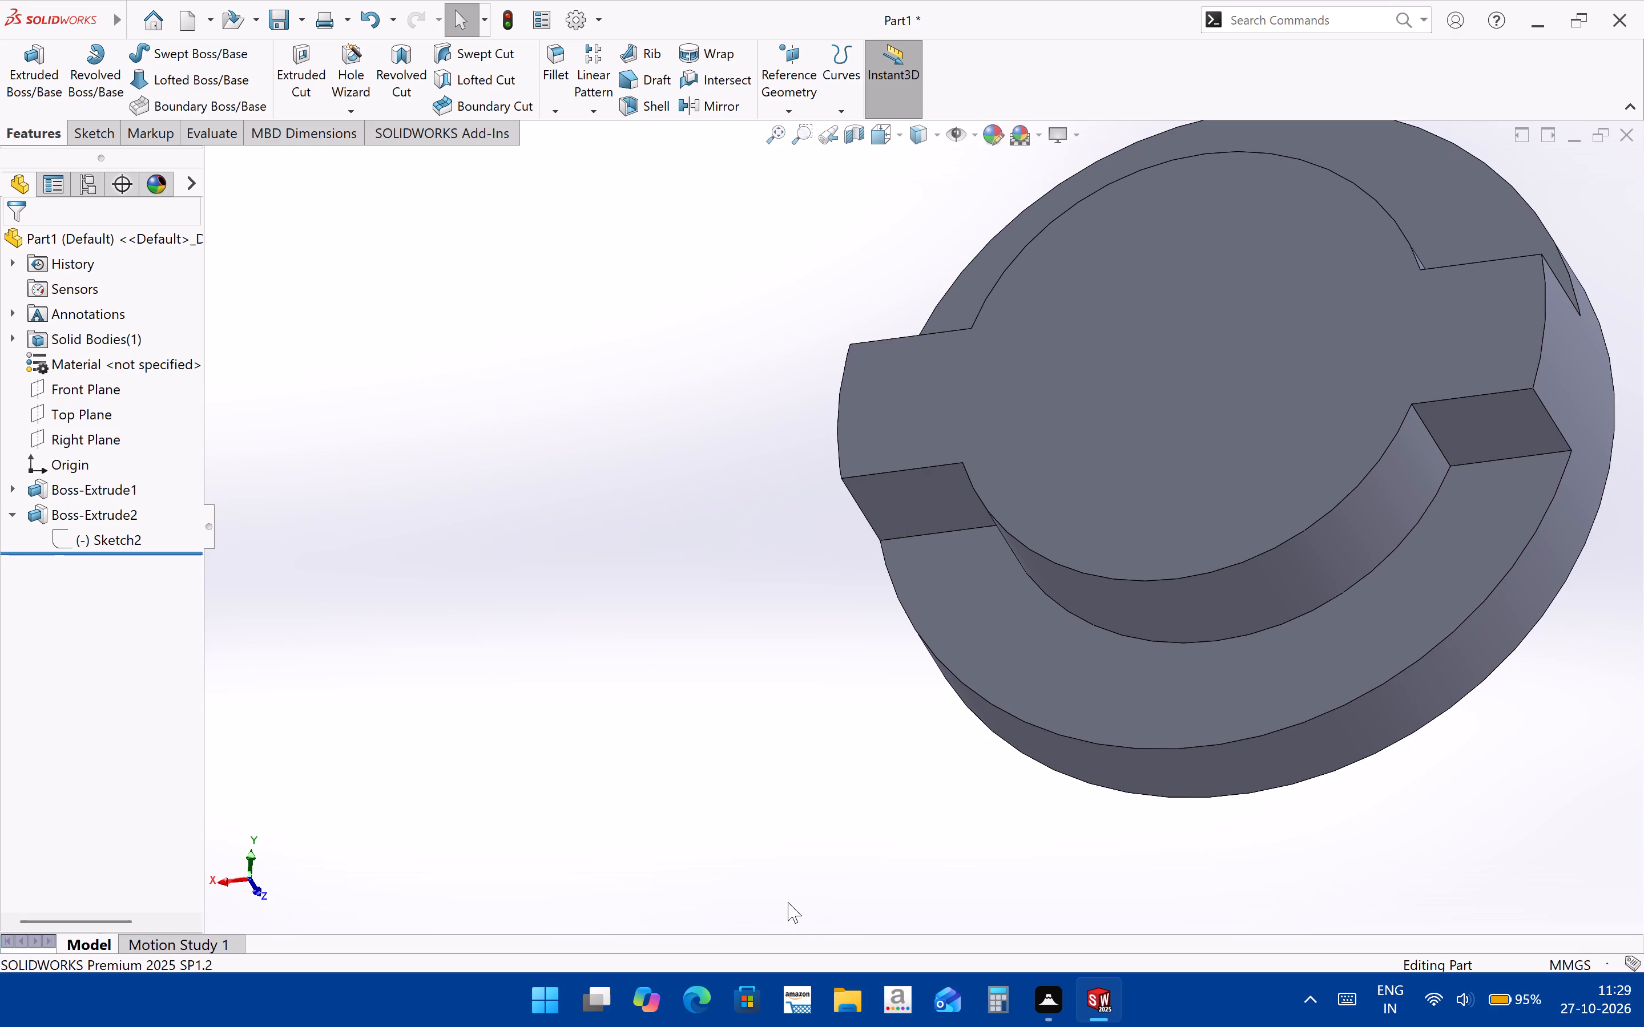
On the boss's top face, sketch three concentric circles centred on the origin with radii of about 12.4, 18.5 and 23.2 mm.
click(1224, 483)
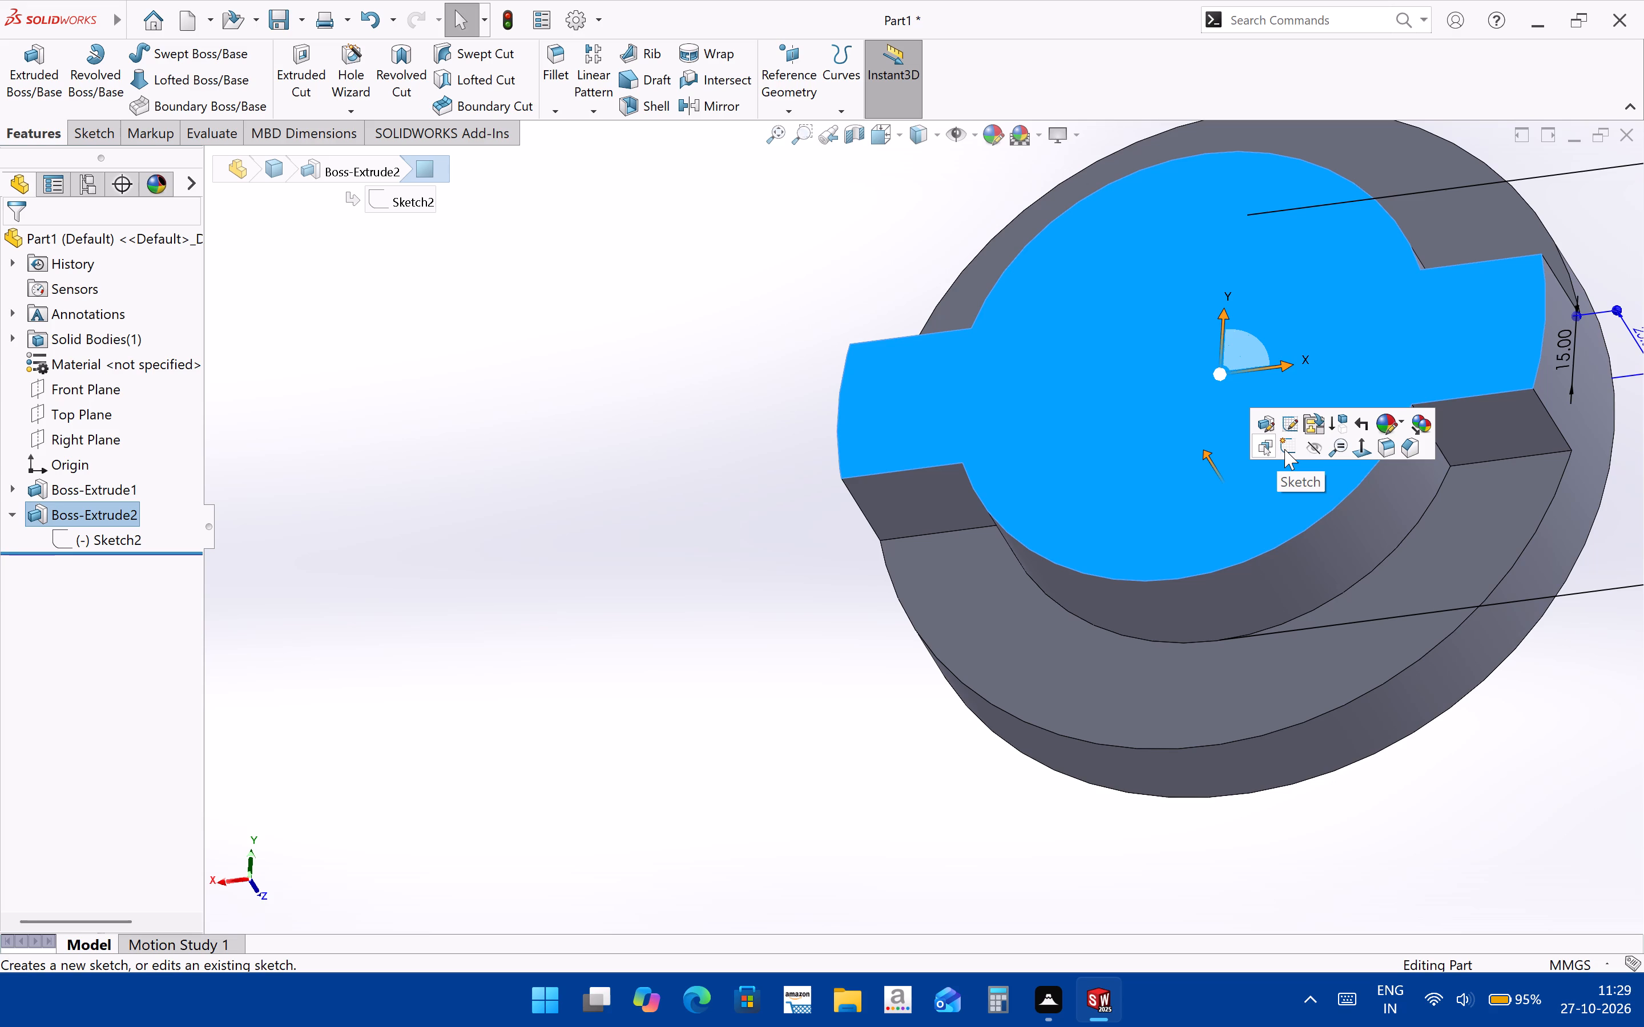
click(1284, 449)
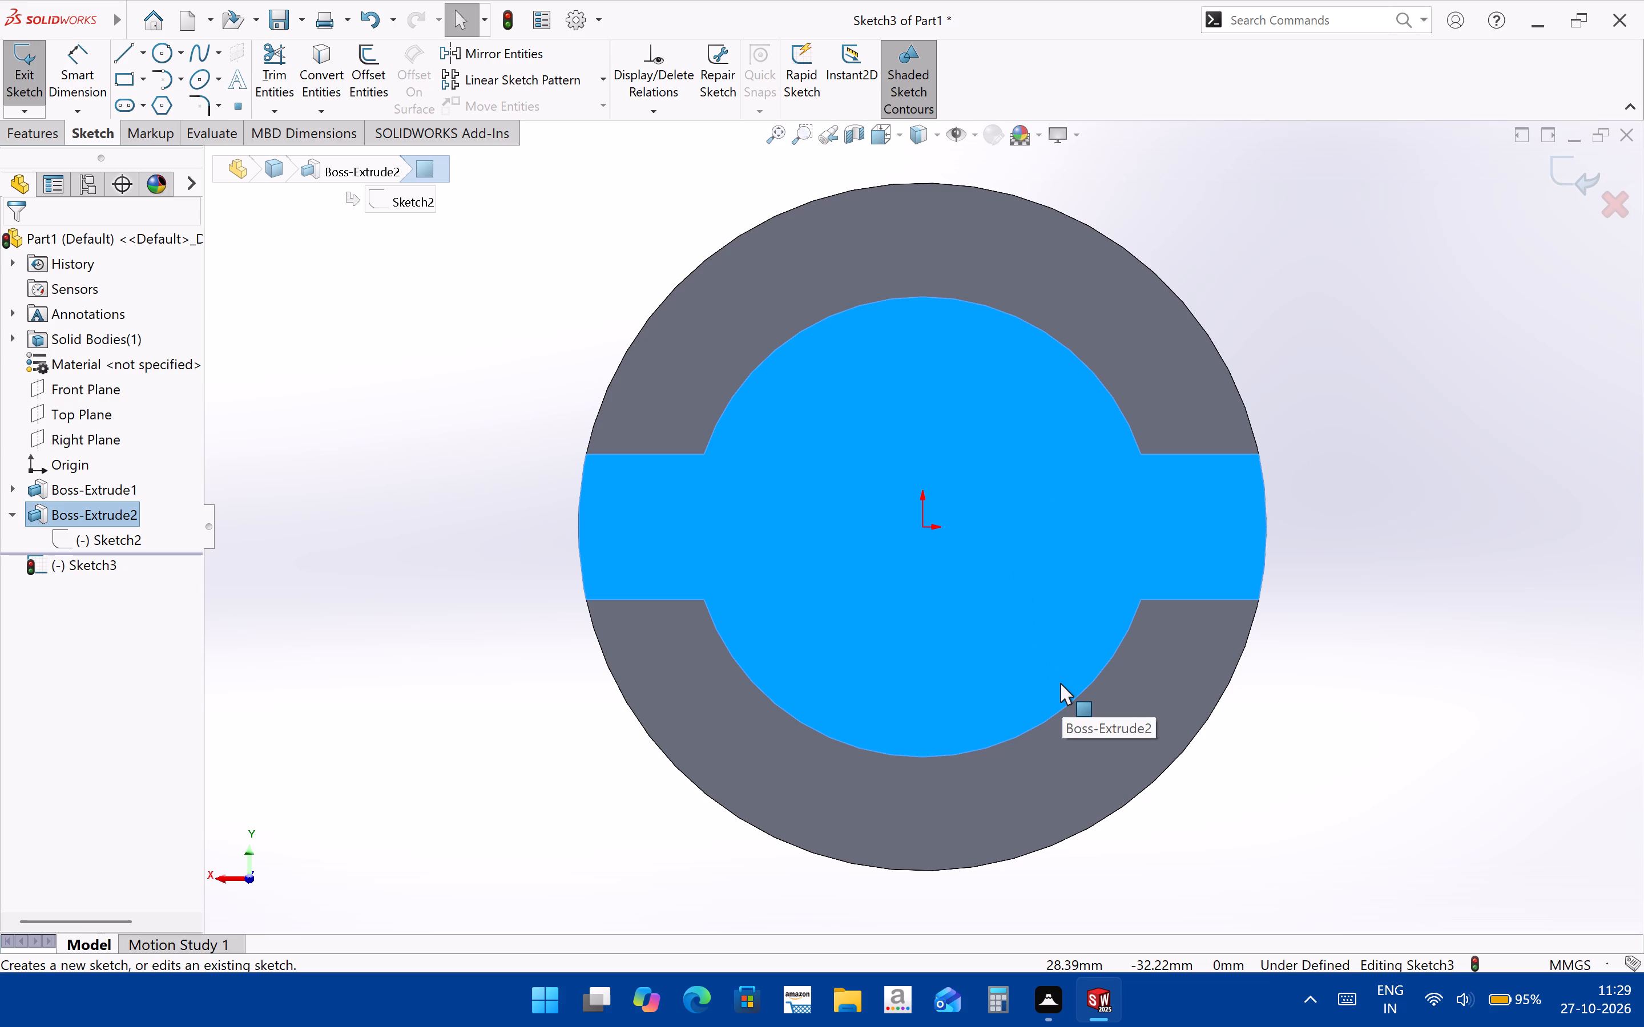
click(163, 58)
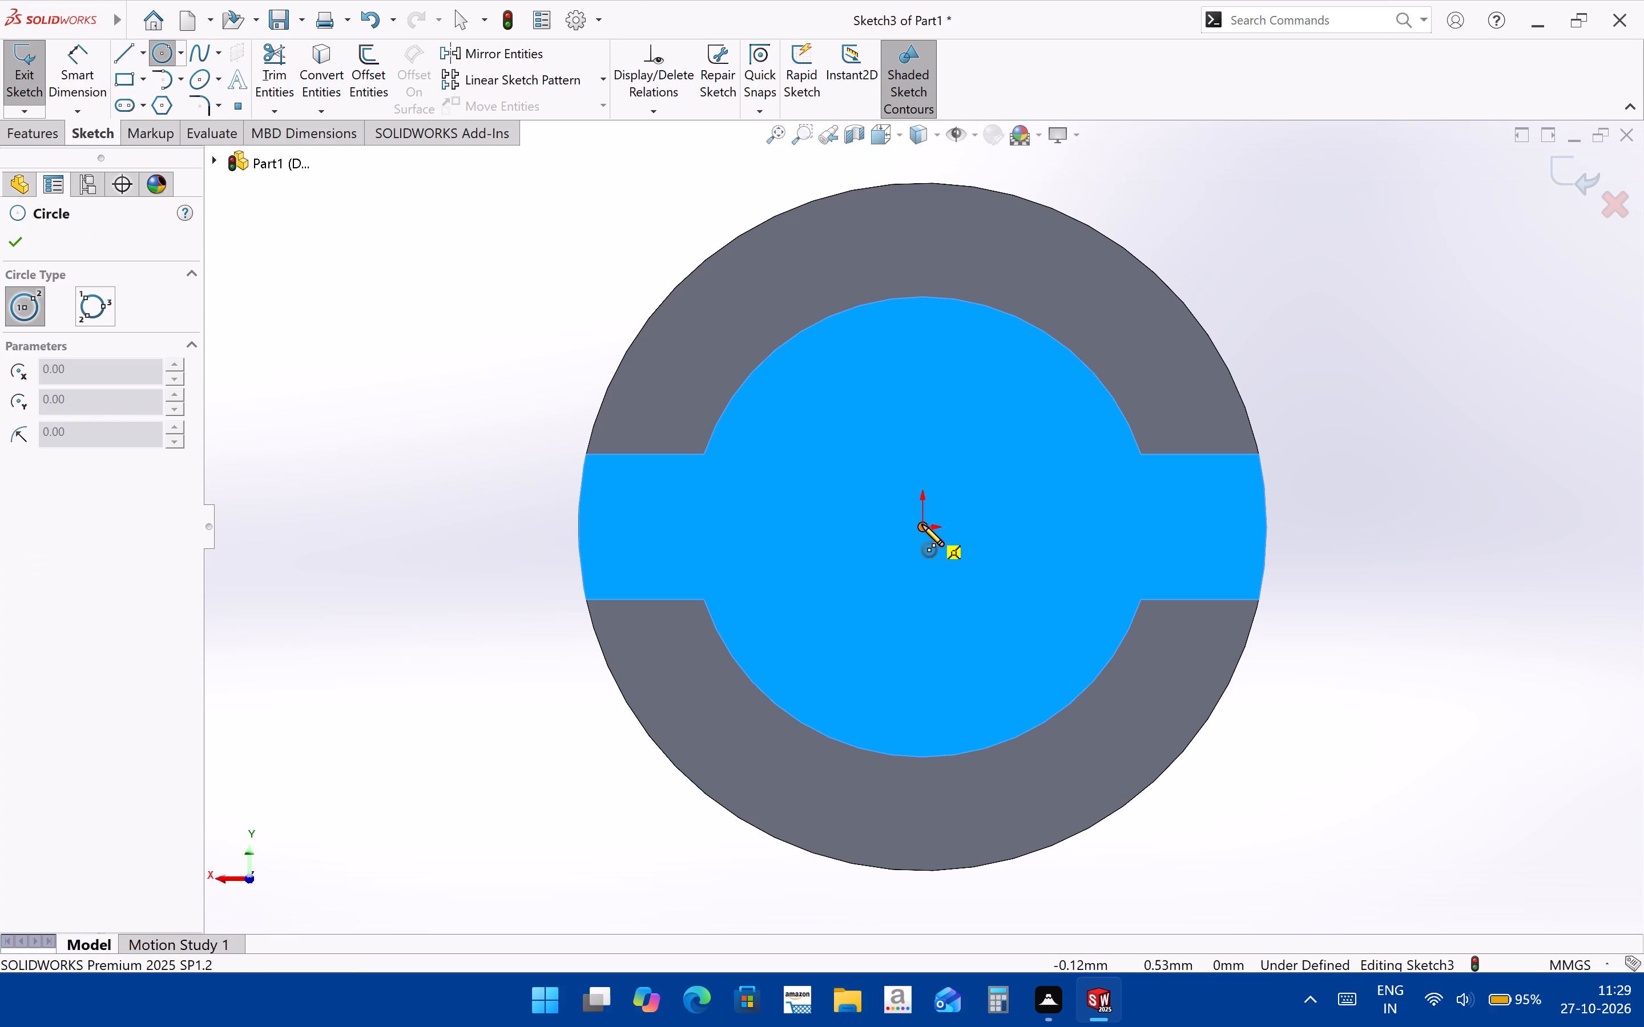
click(922, 524)
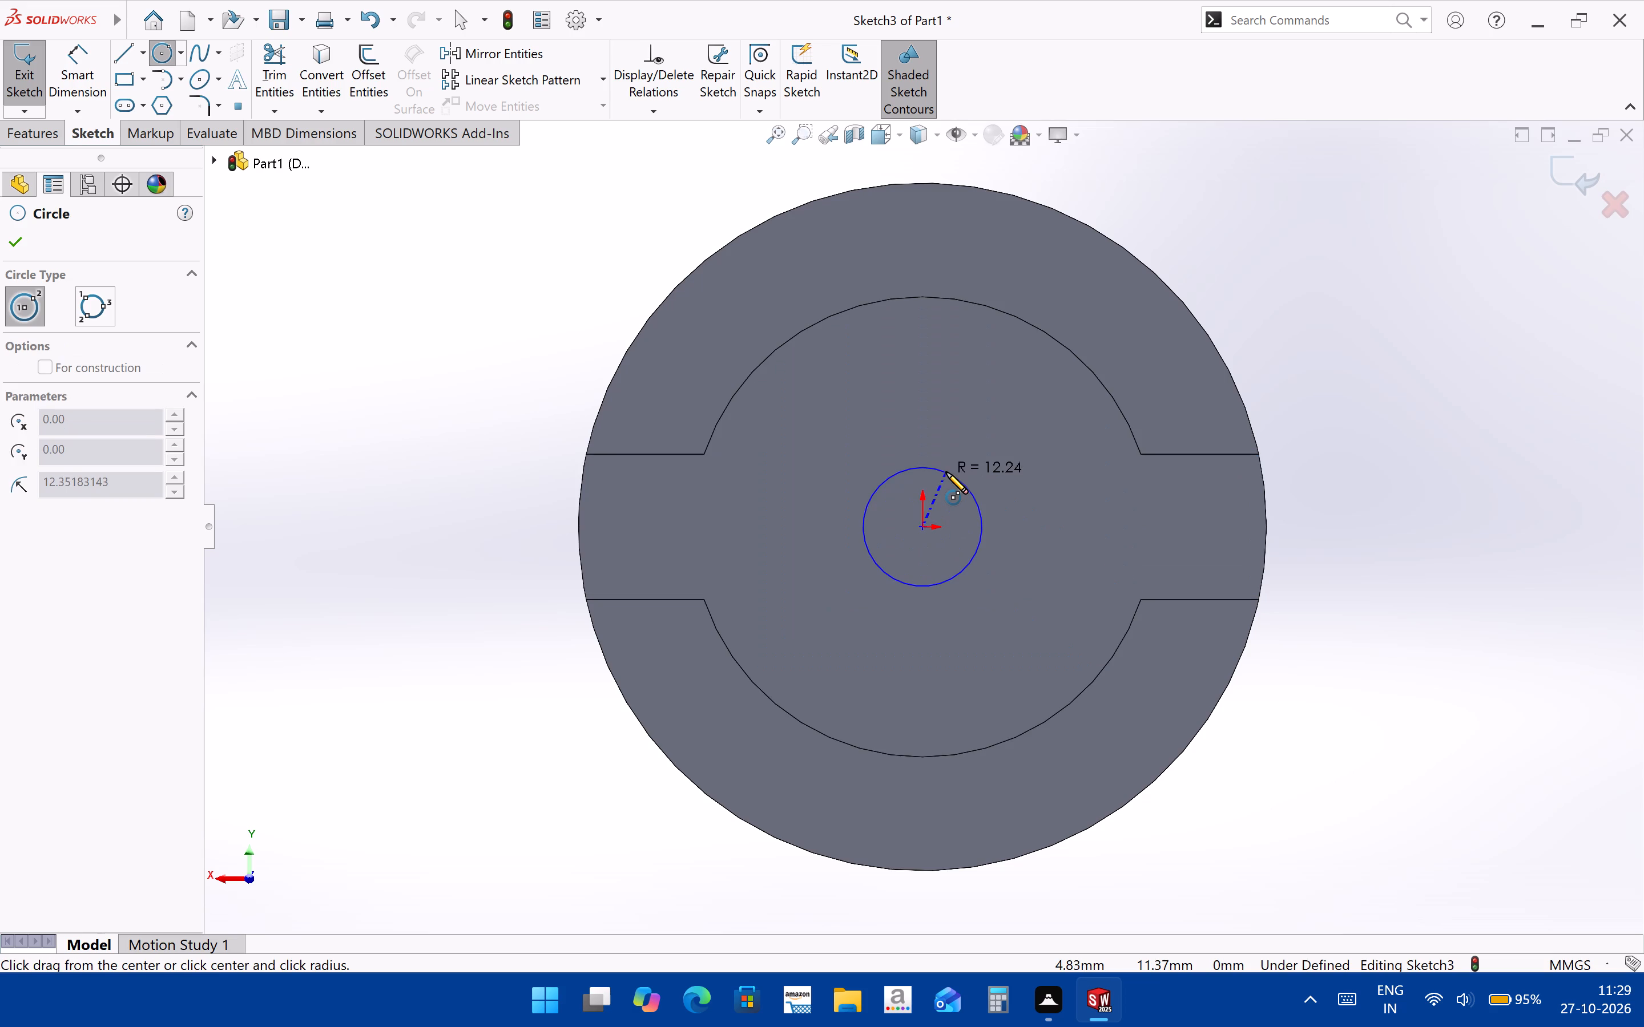
click(946, 472)
scroll(923, 512, down, 3)
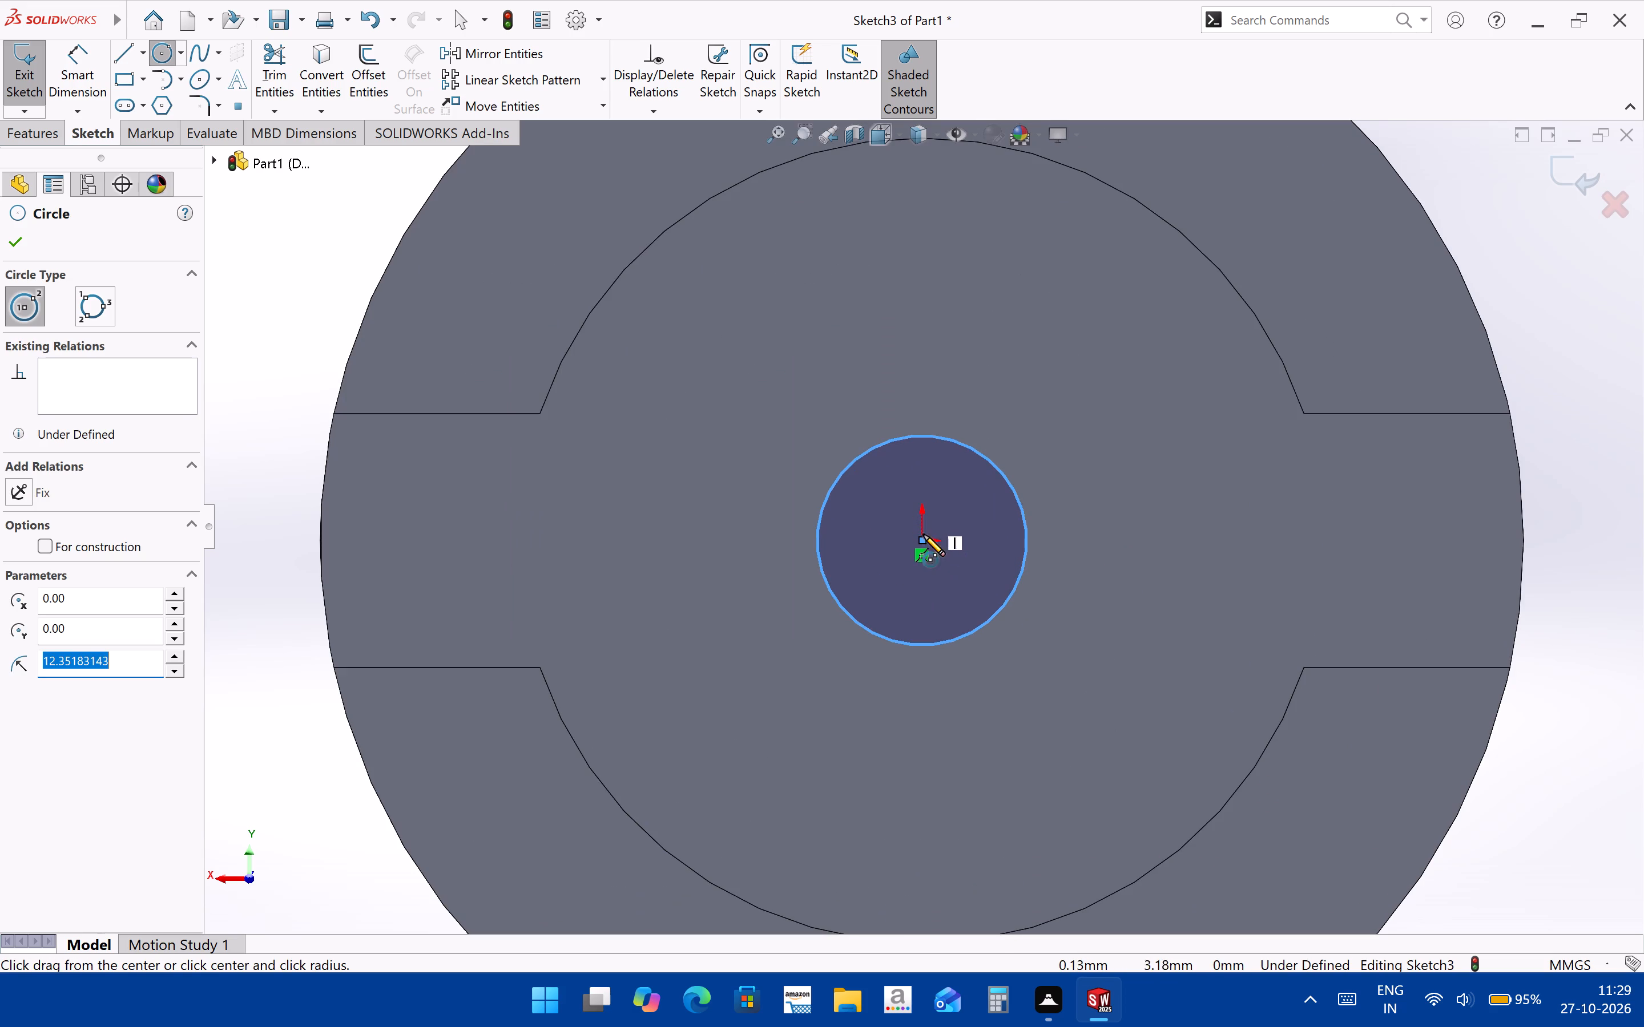
scroll(924, 539, down, 1)
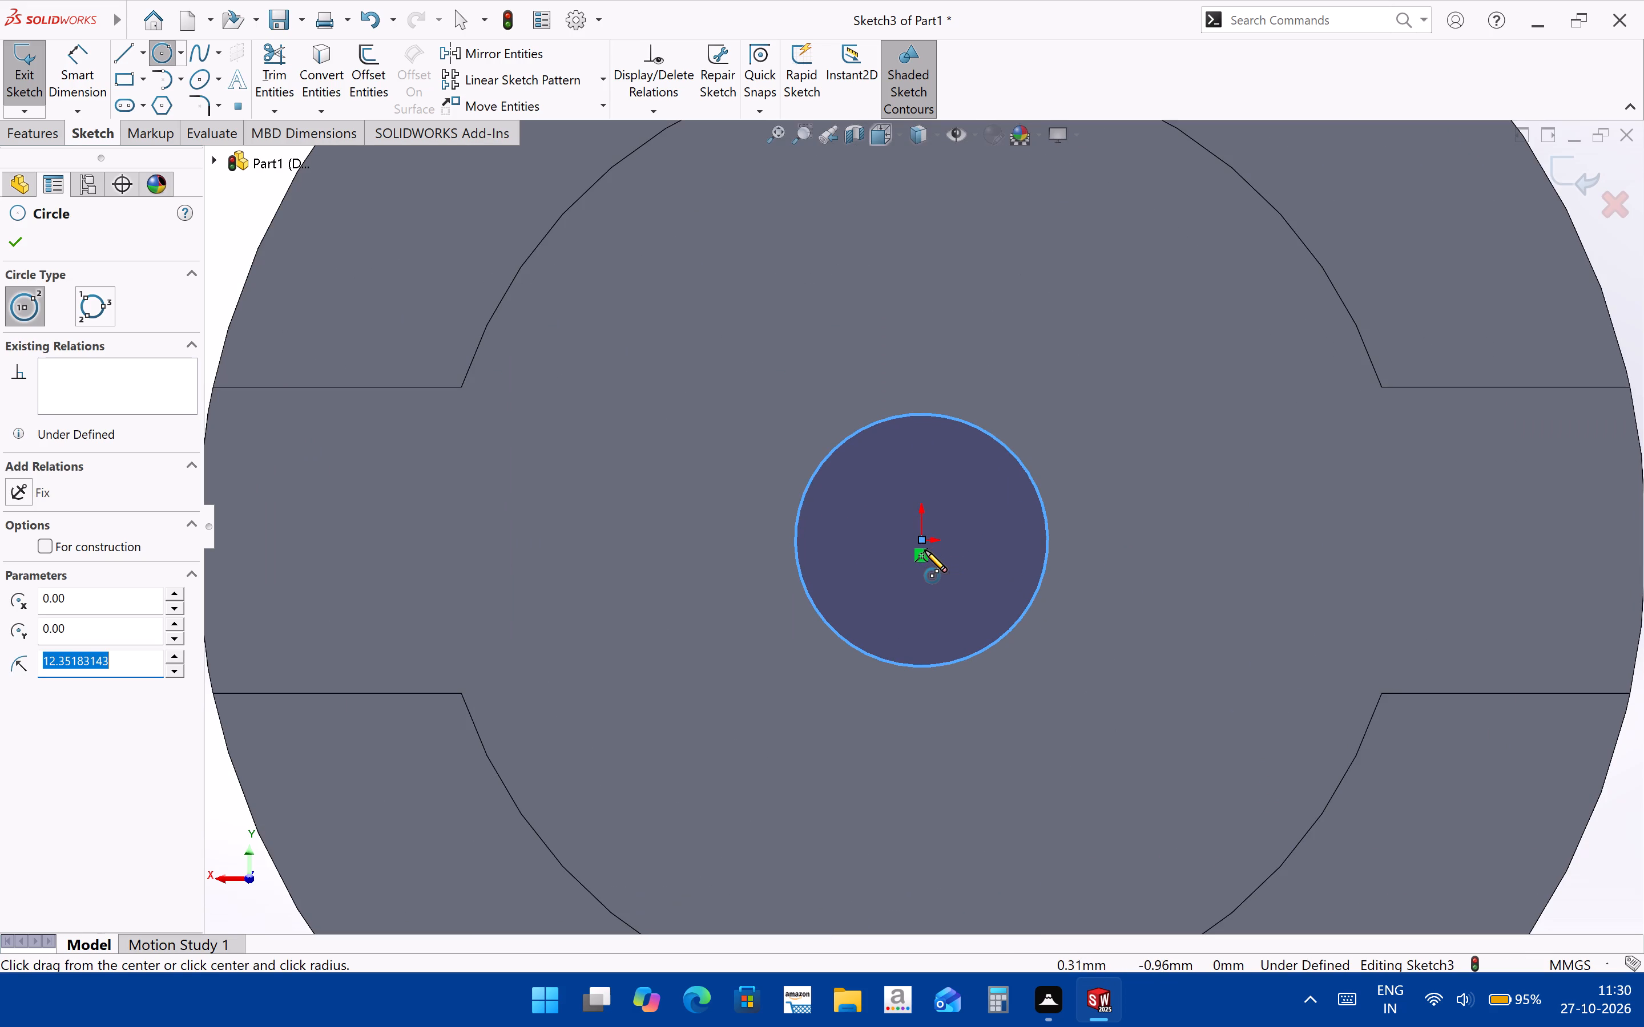
click(924, 539)
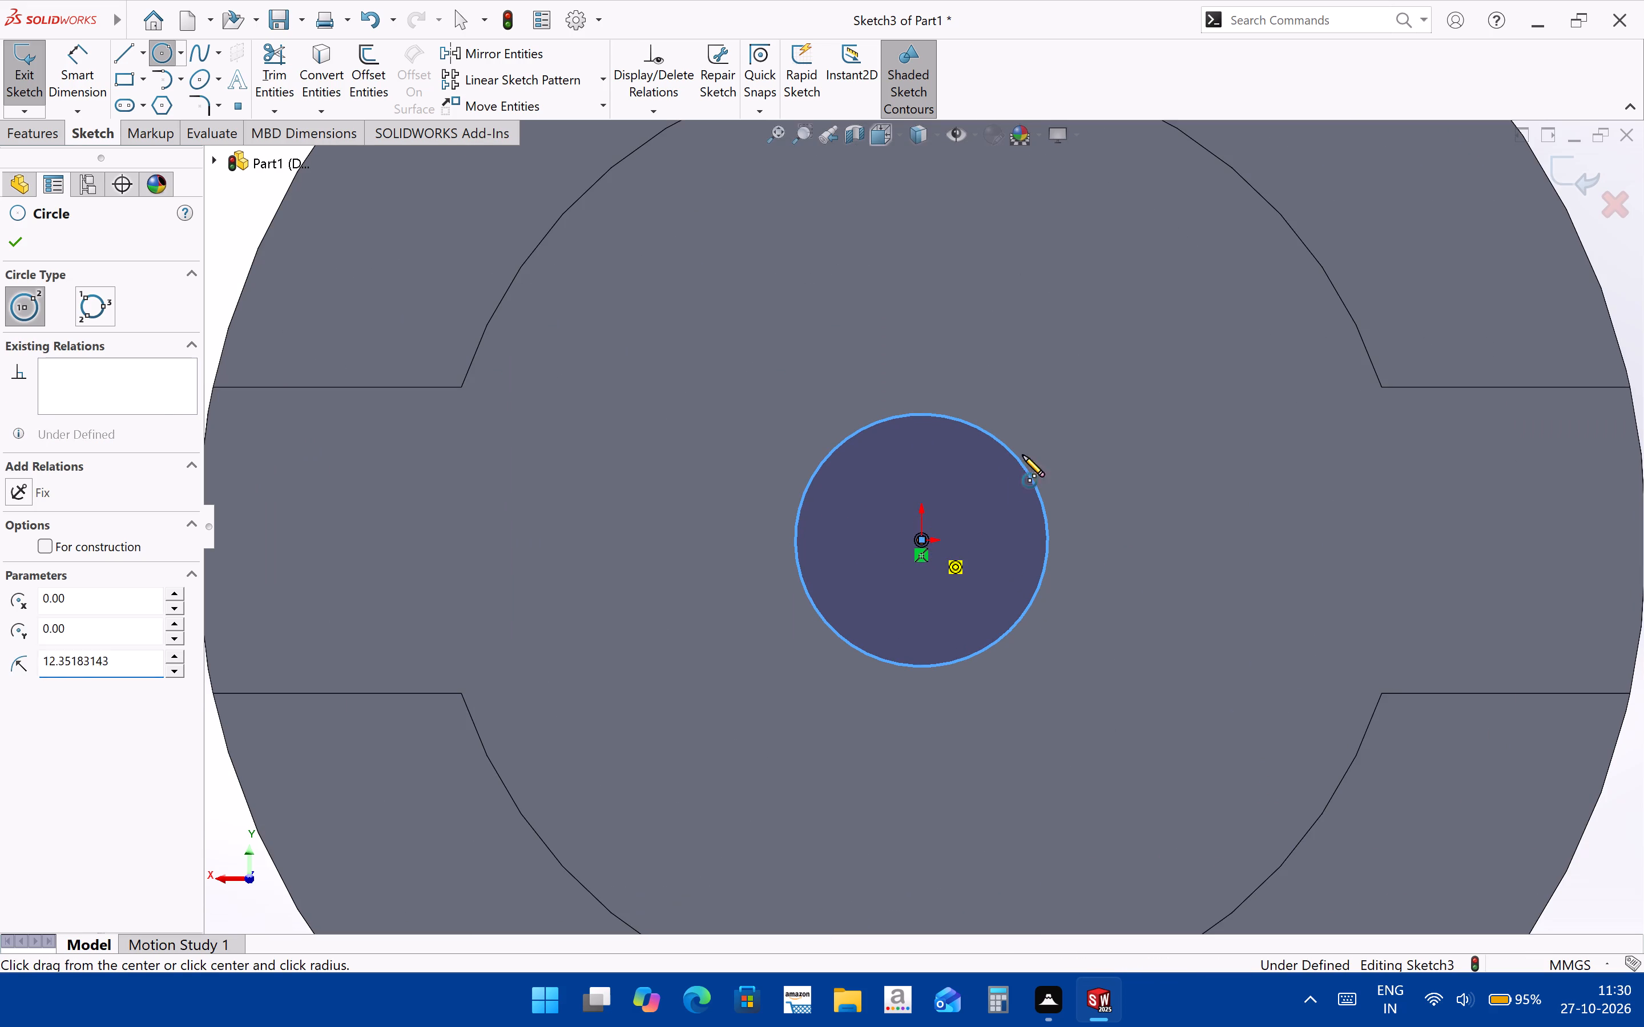
click(1056, 407)
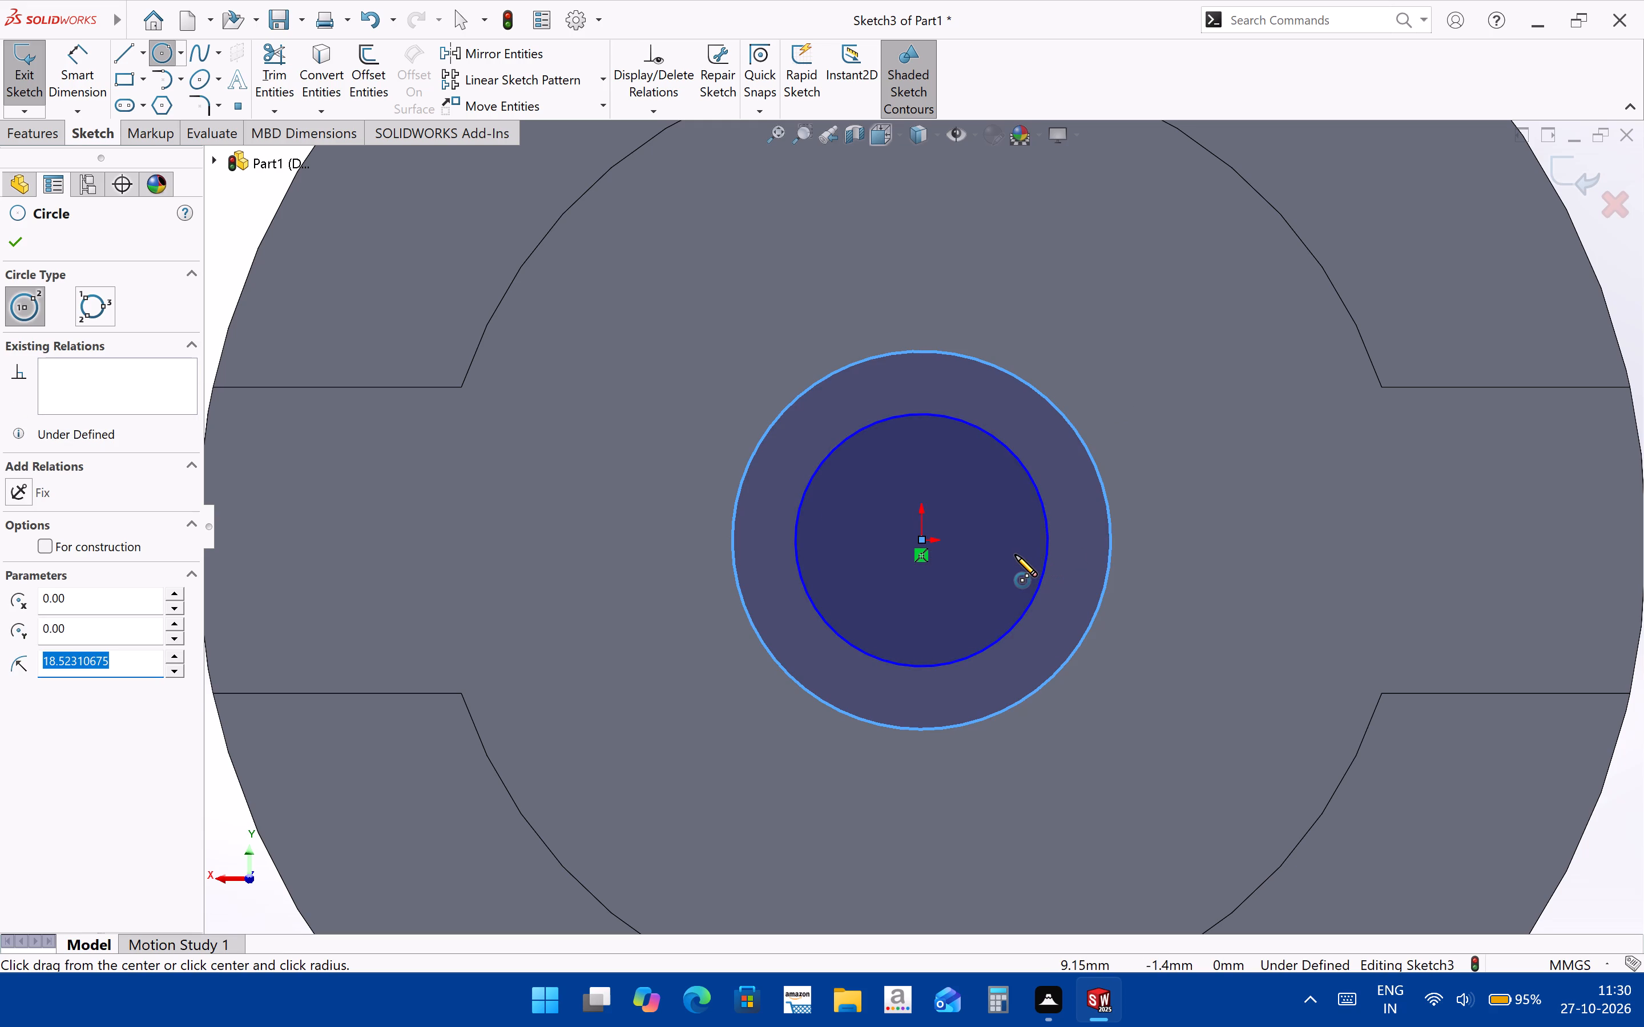
click(922, 543)
click(1054, 344)
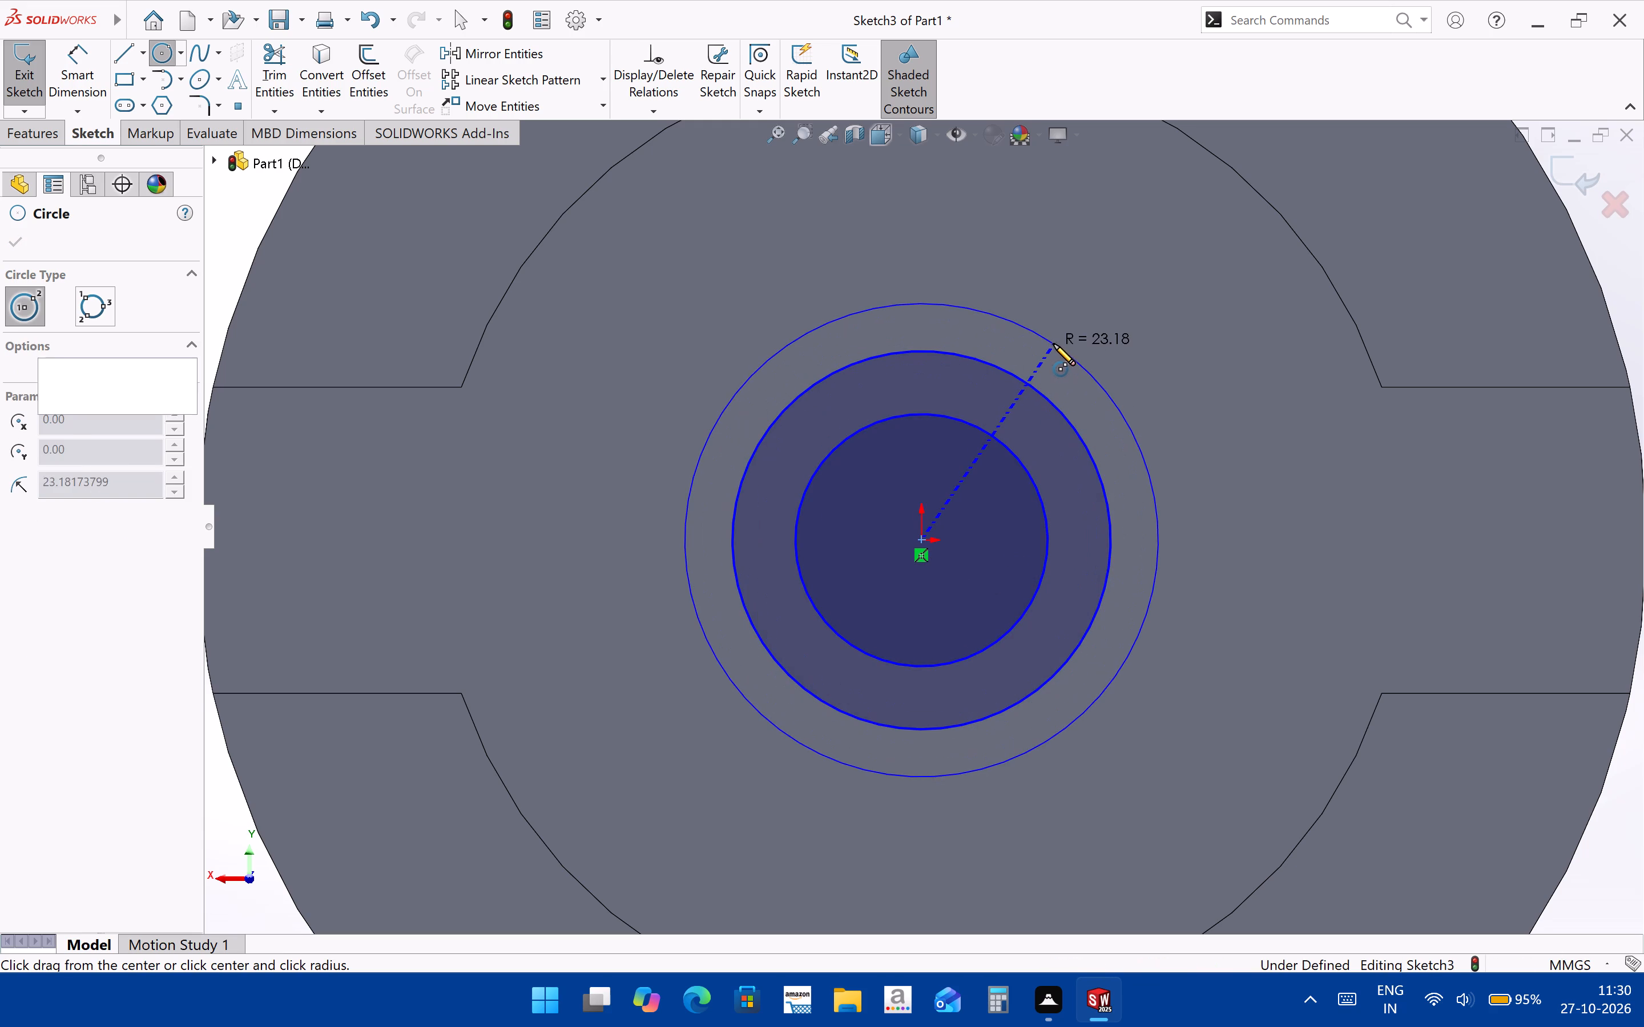
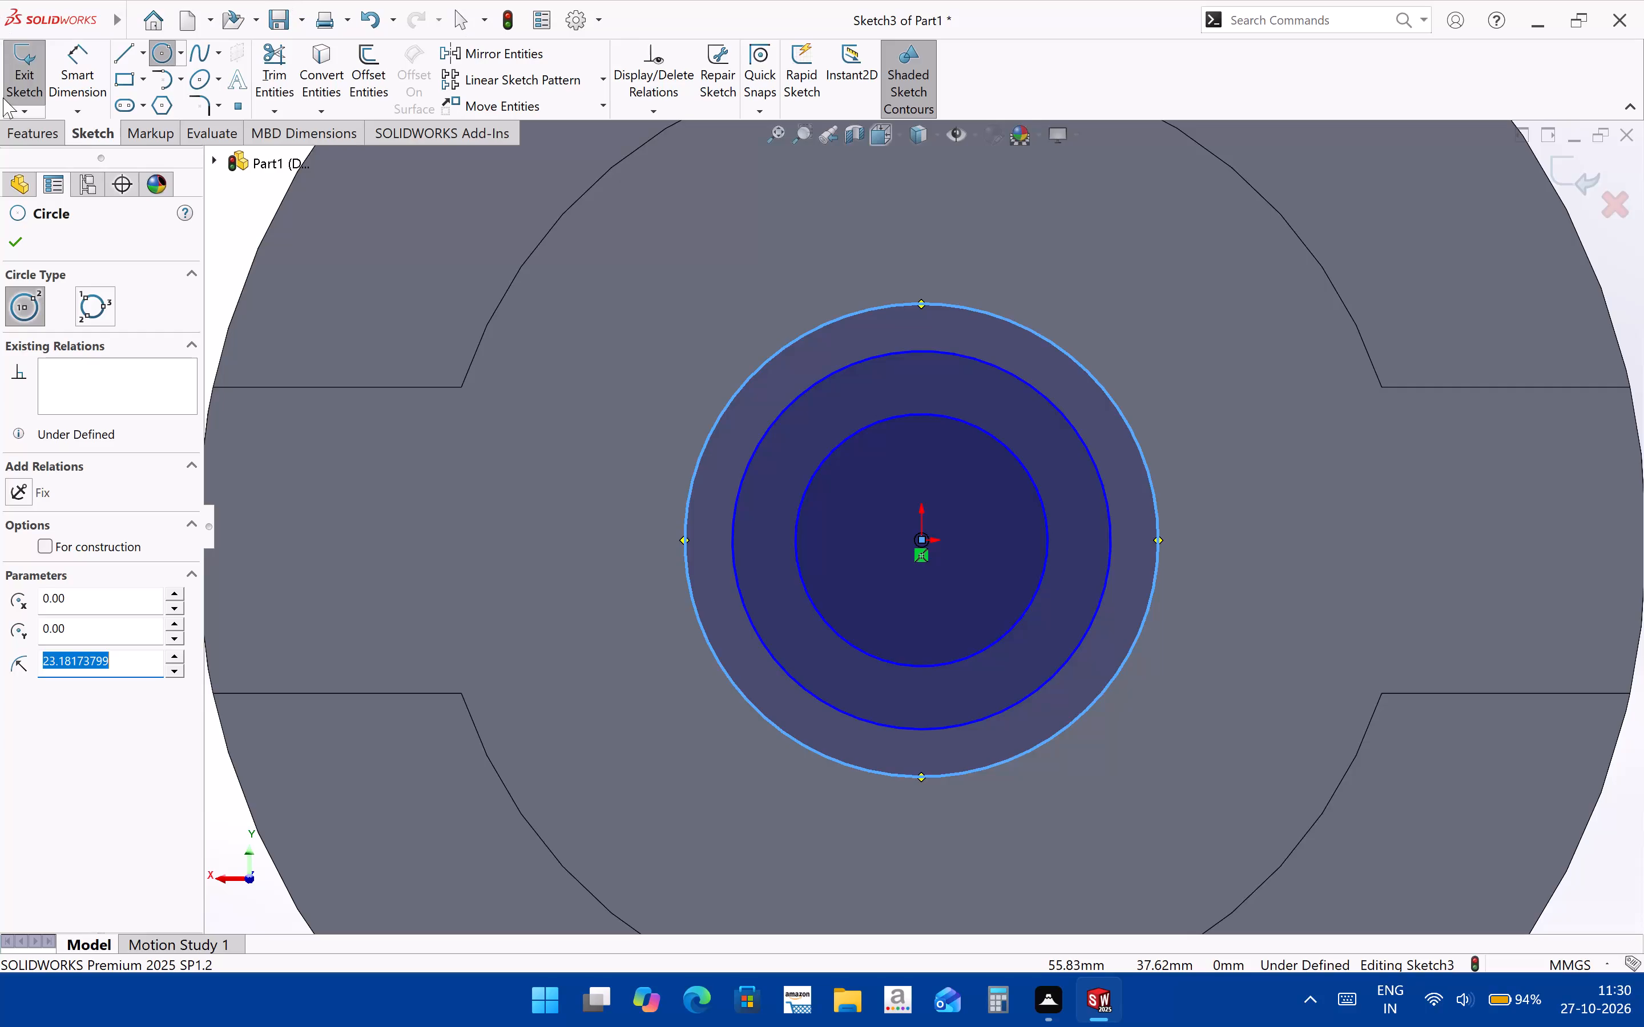
Start Smart Dimension for sizing the concentric circles sketched on the boss's top face.
click(69, 93)
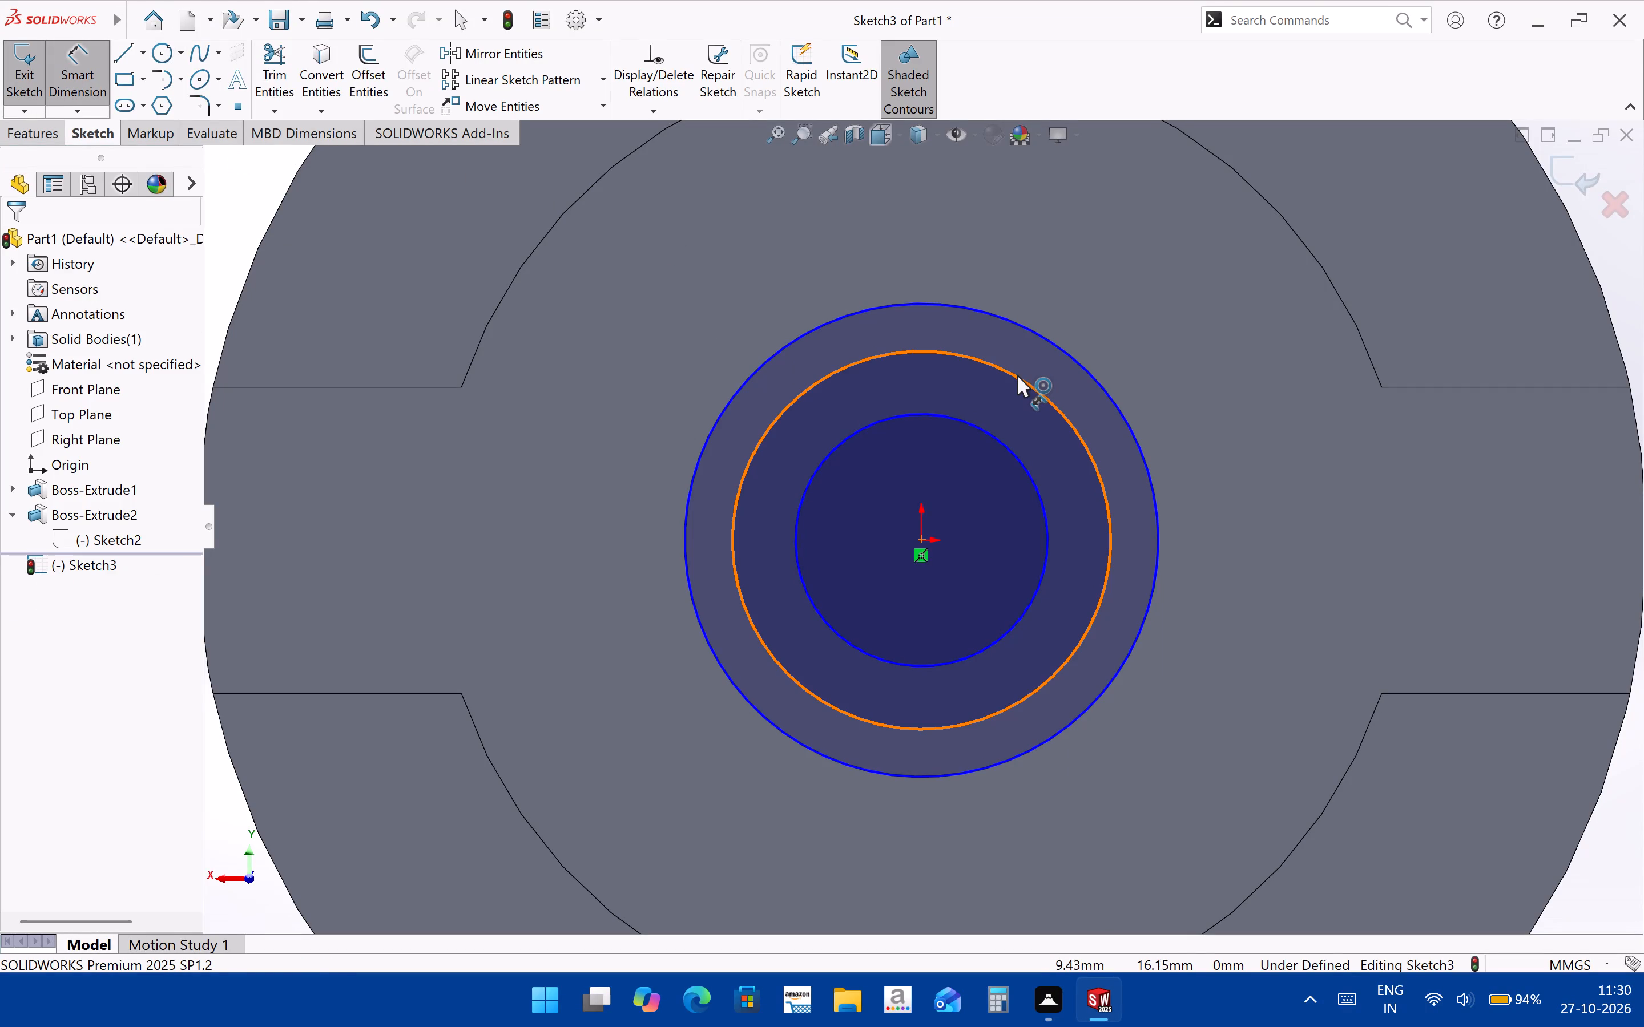
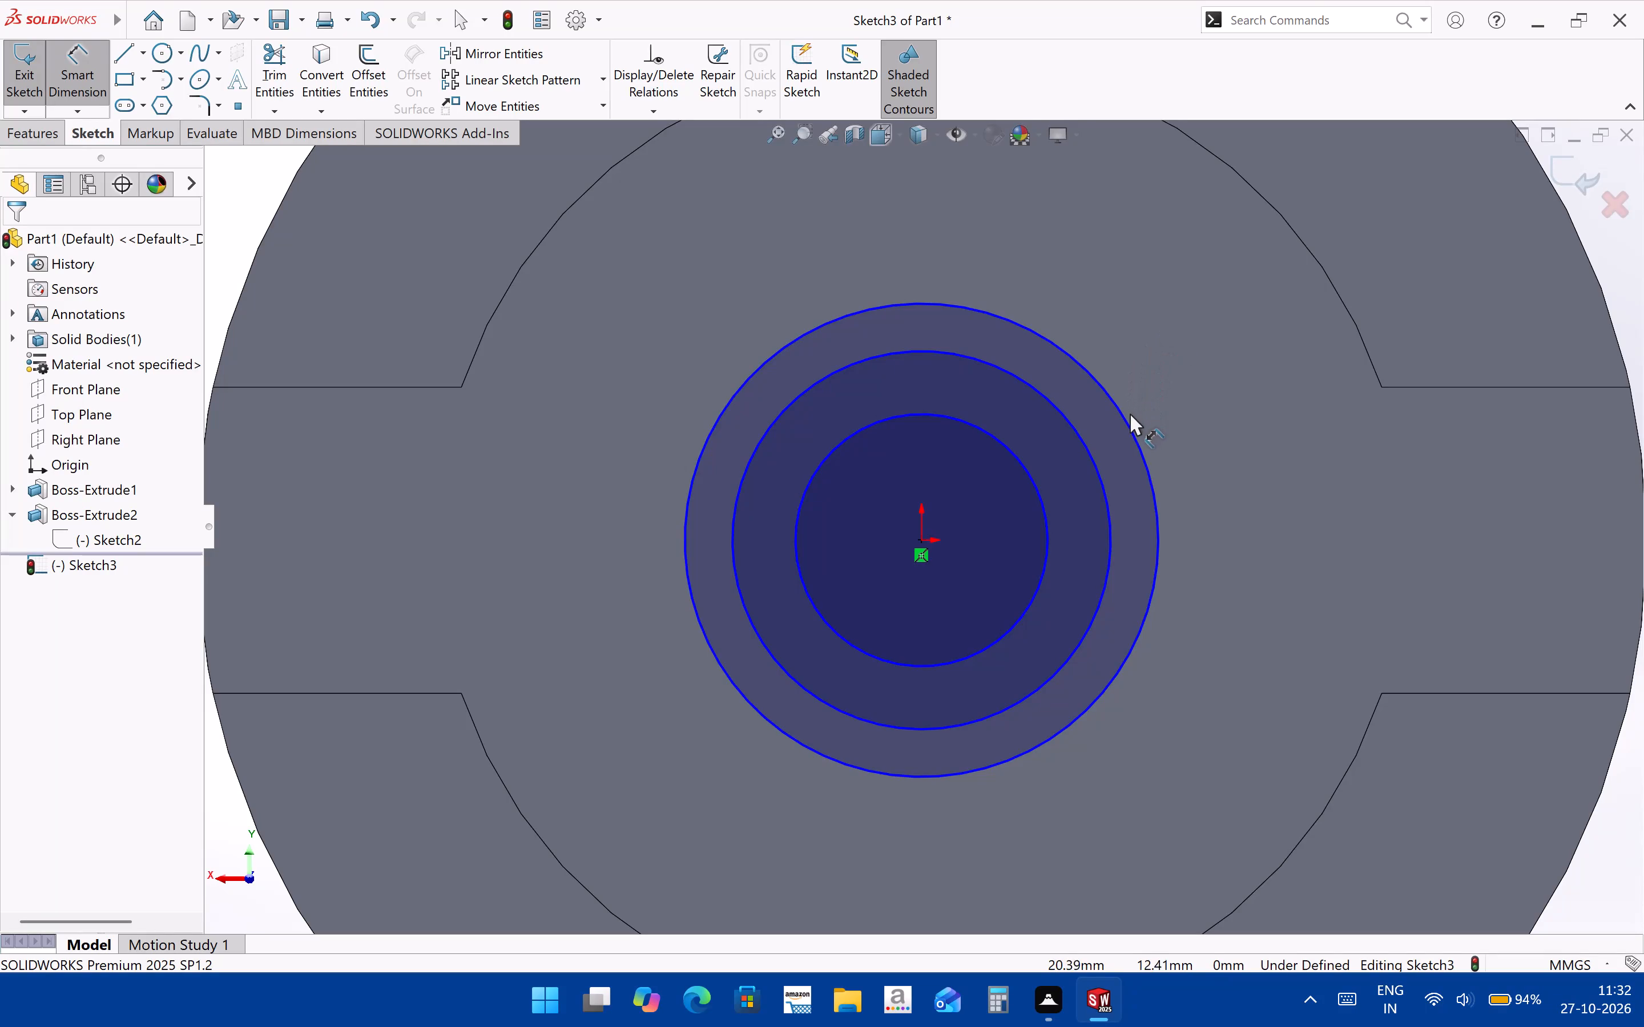
Dimension the three concentric circles on the boss's top face to diameters of 62, 46 and 30 mm, from outermost to innermost.
click(1129, 427)
click(1195, 318)
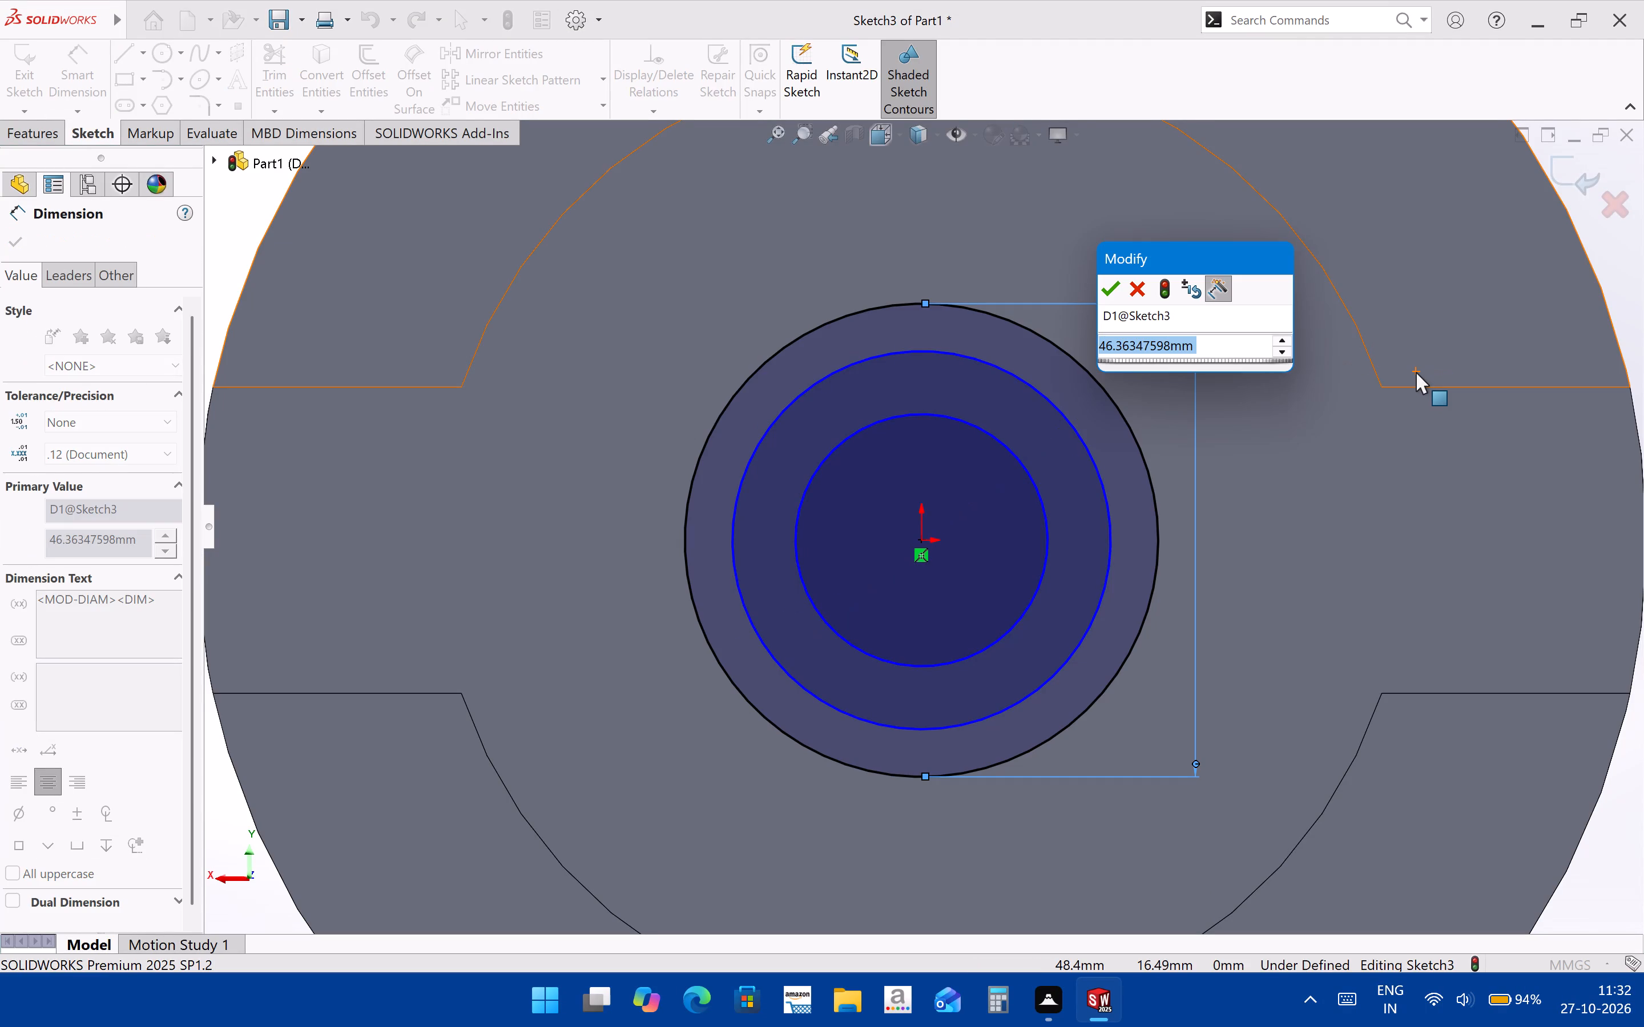
text(62)
key(Return)
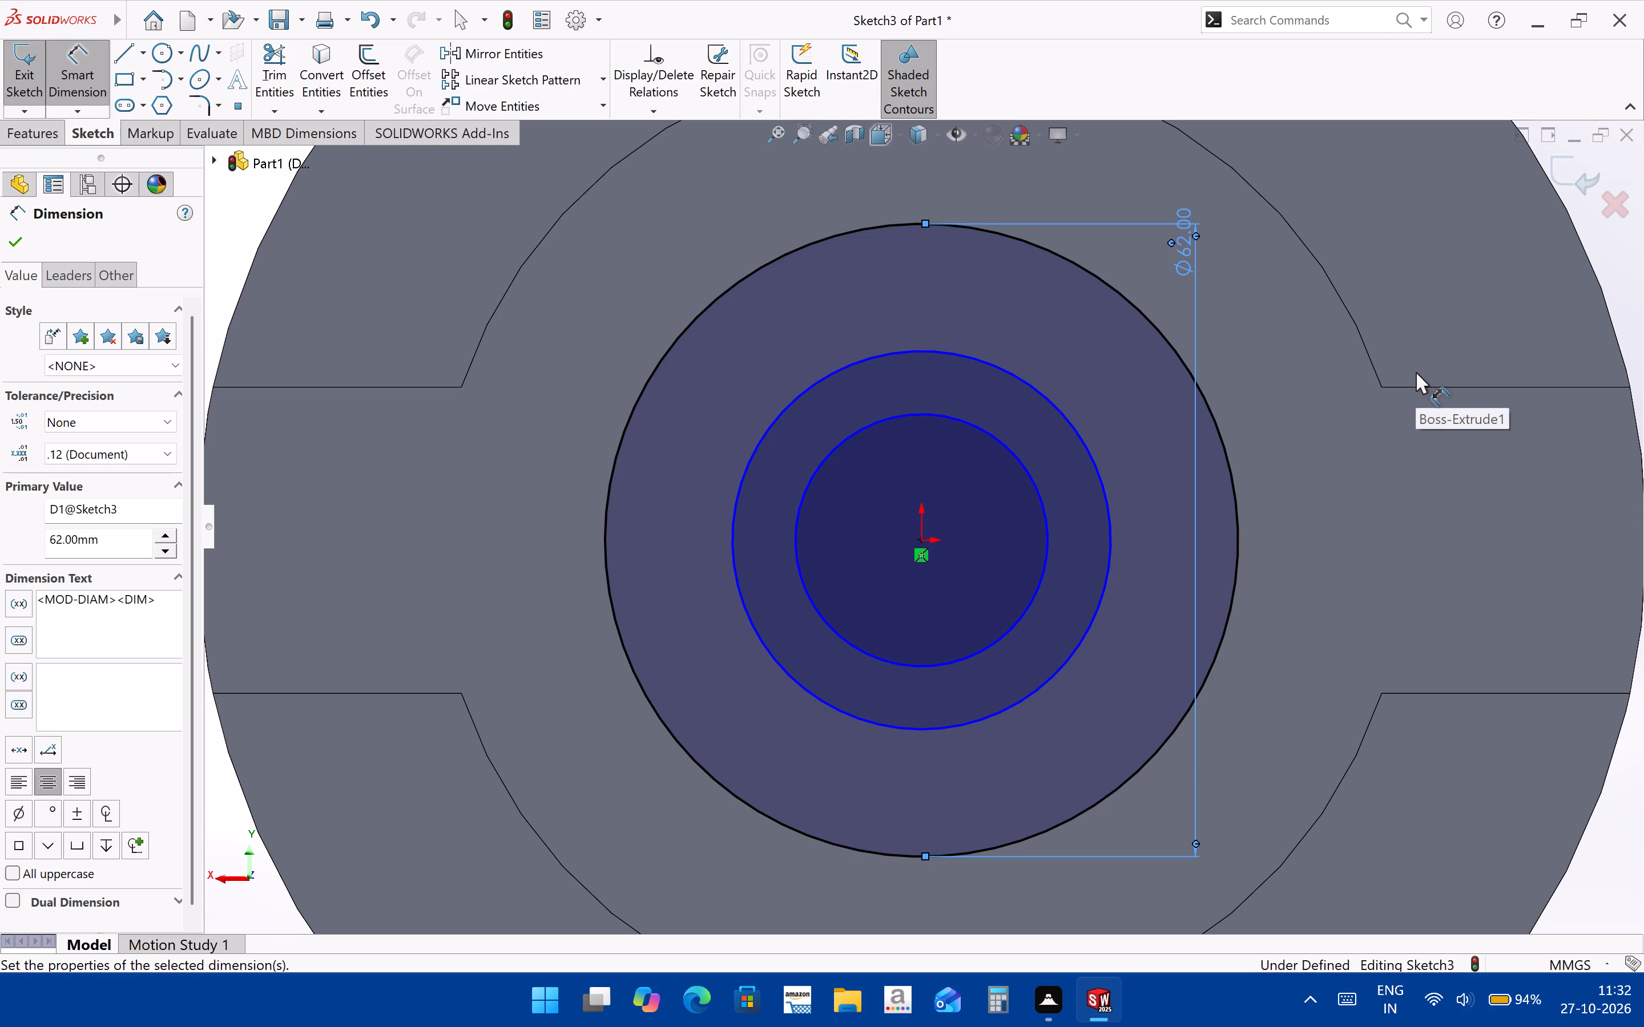
click(1035, 389)
click(1076, 328)
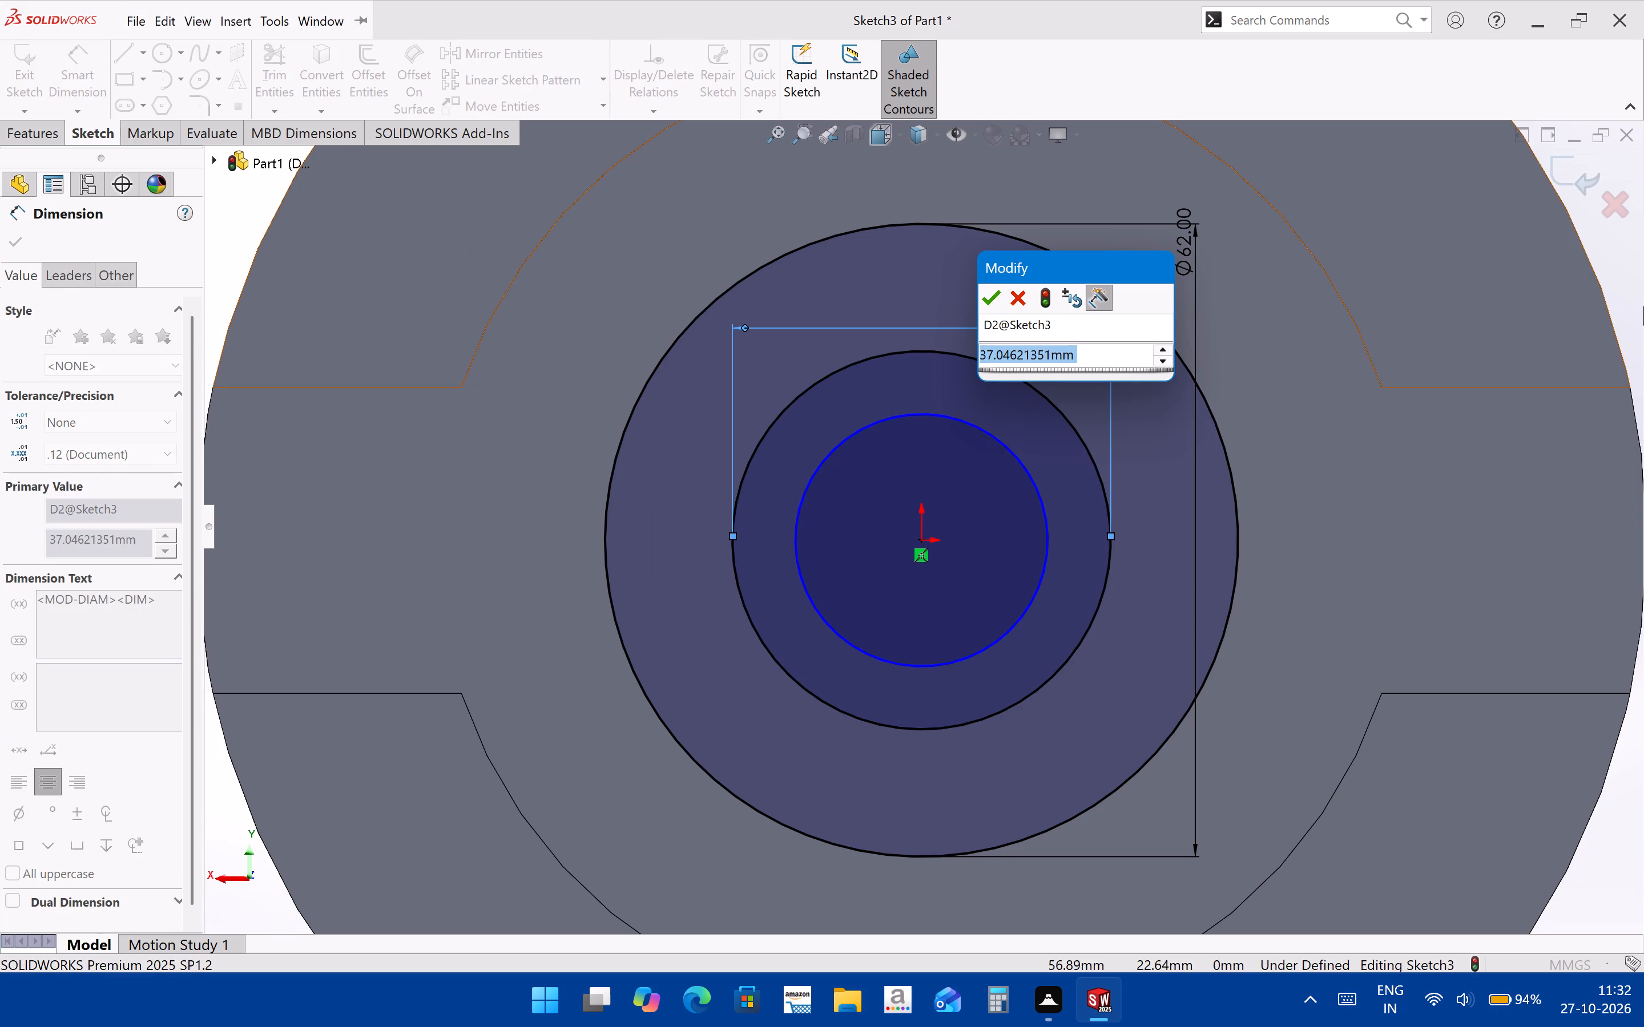
text(46)
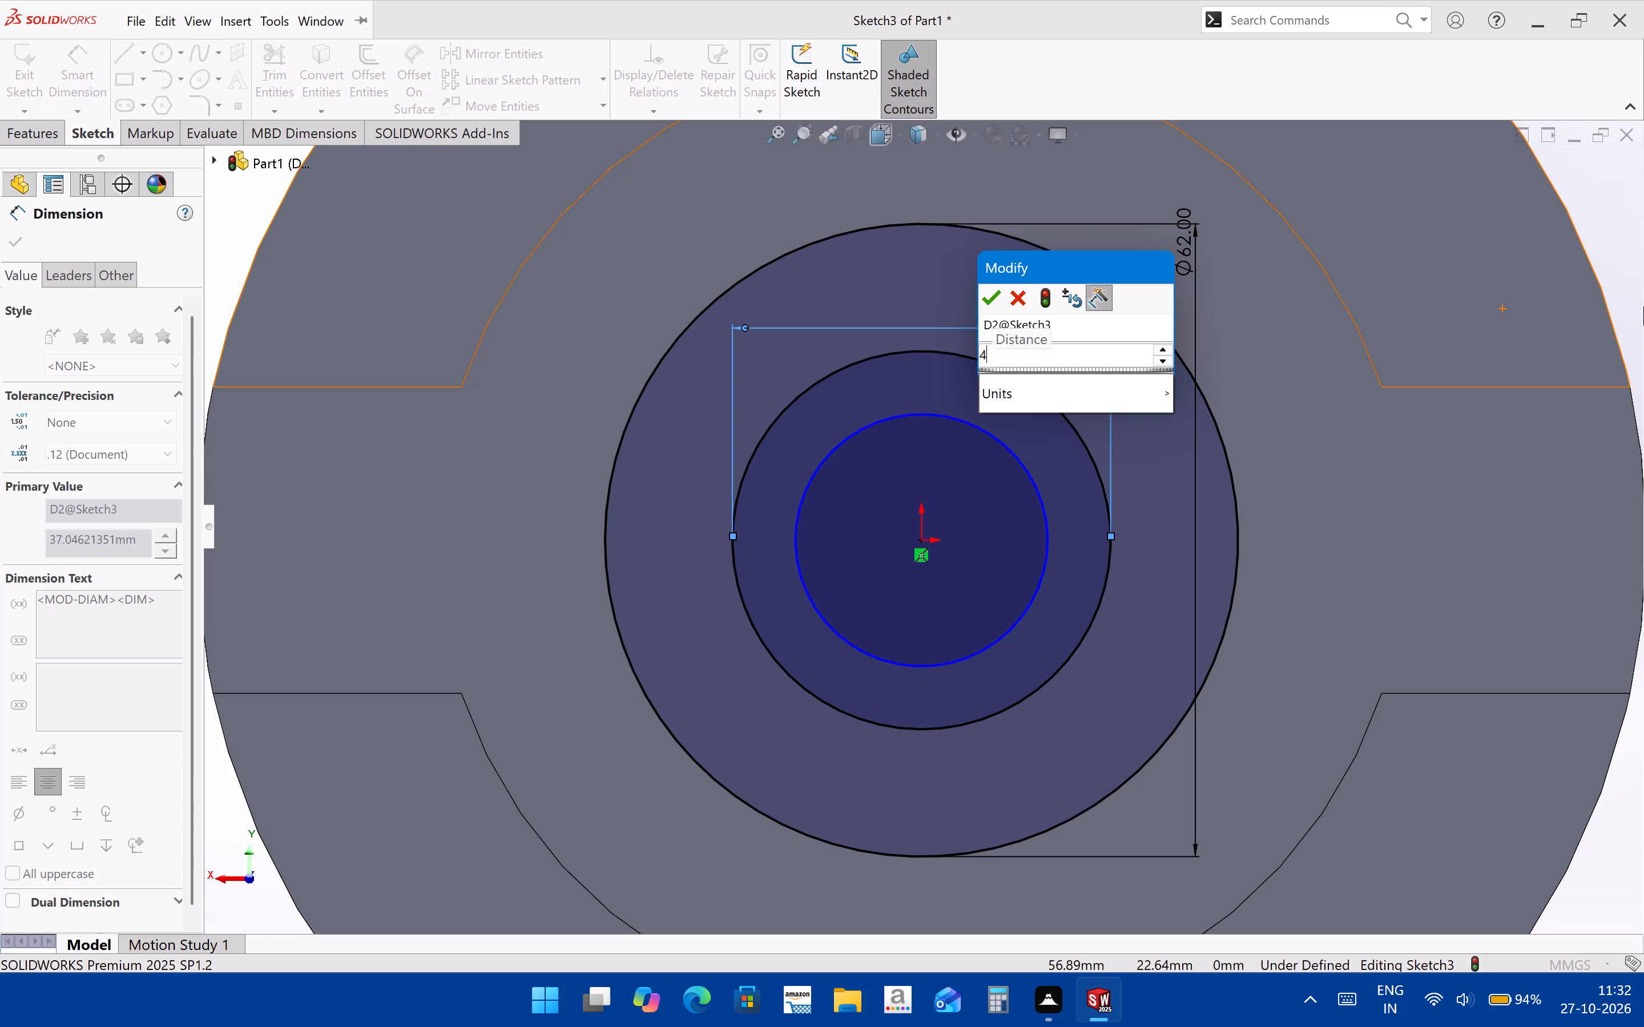
key(Return)
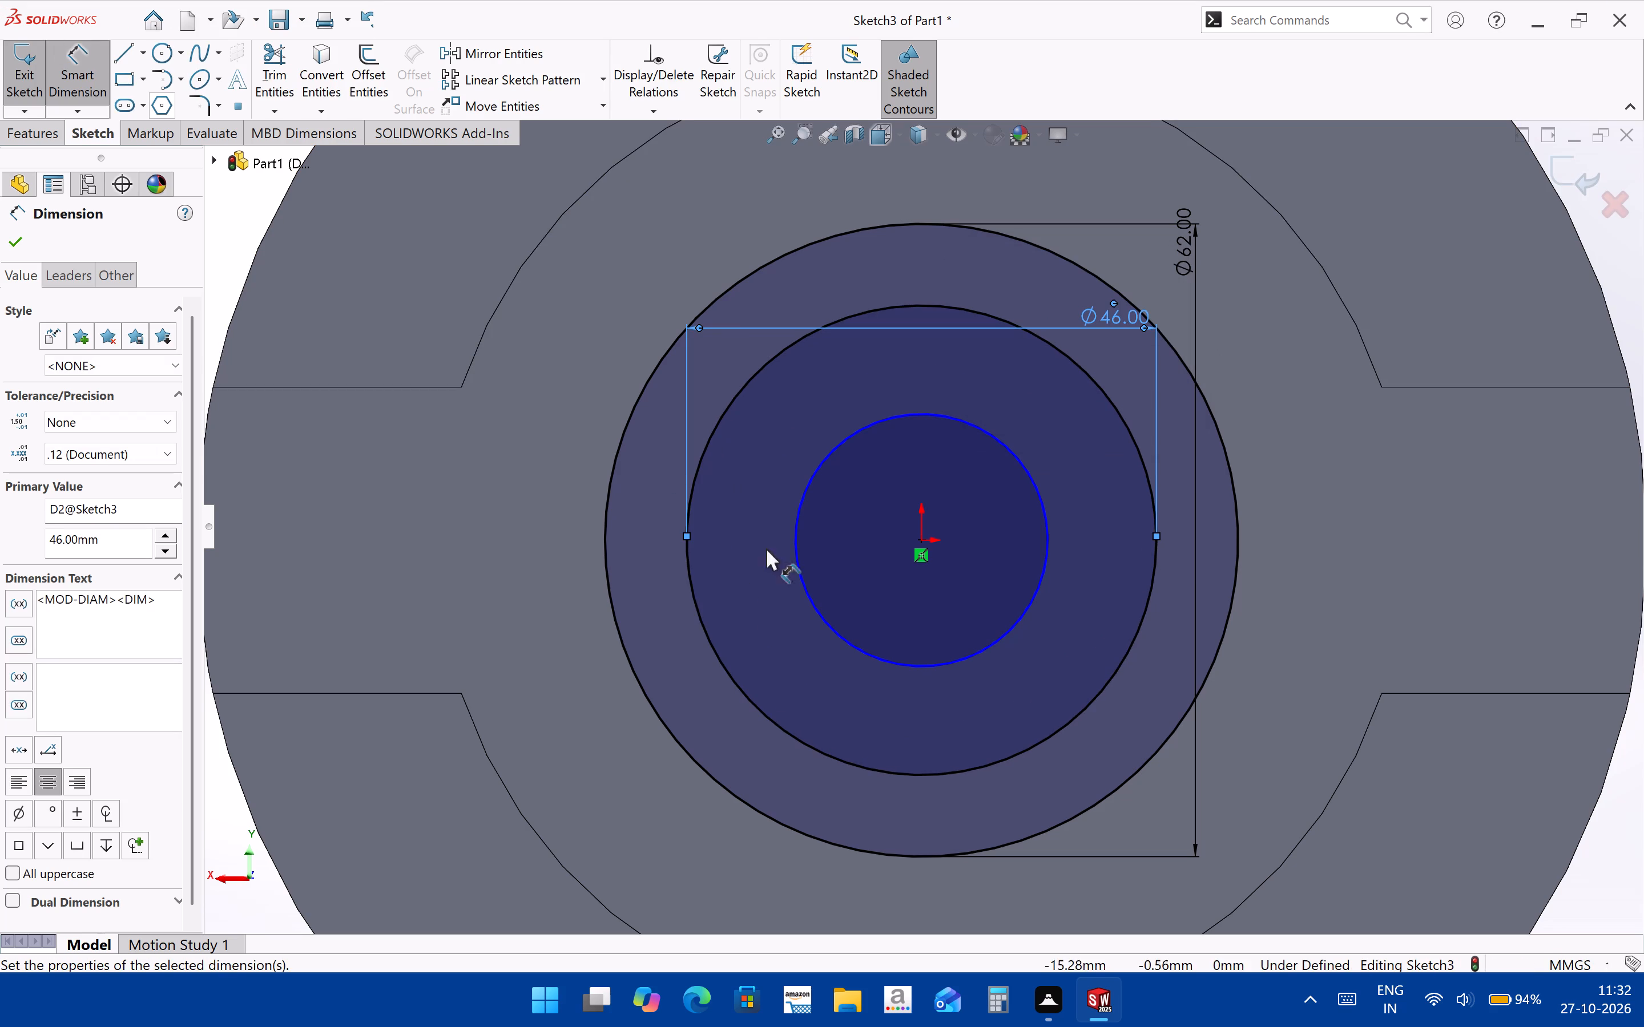
click(1011, 628)
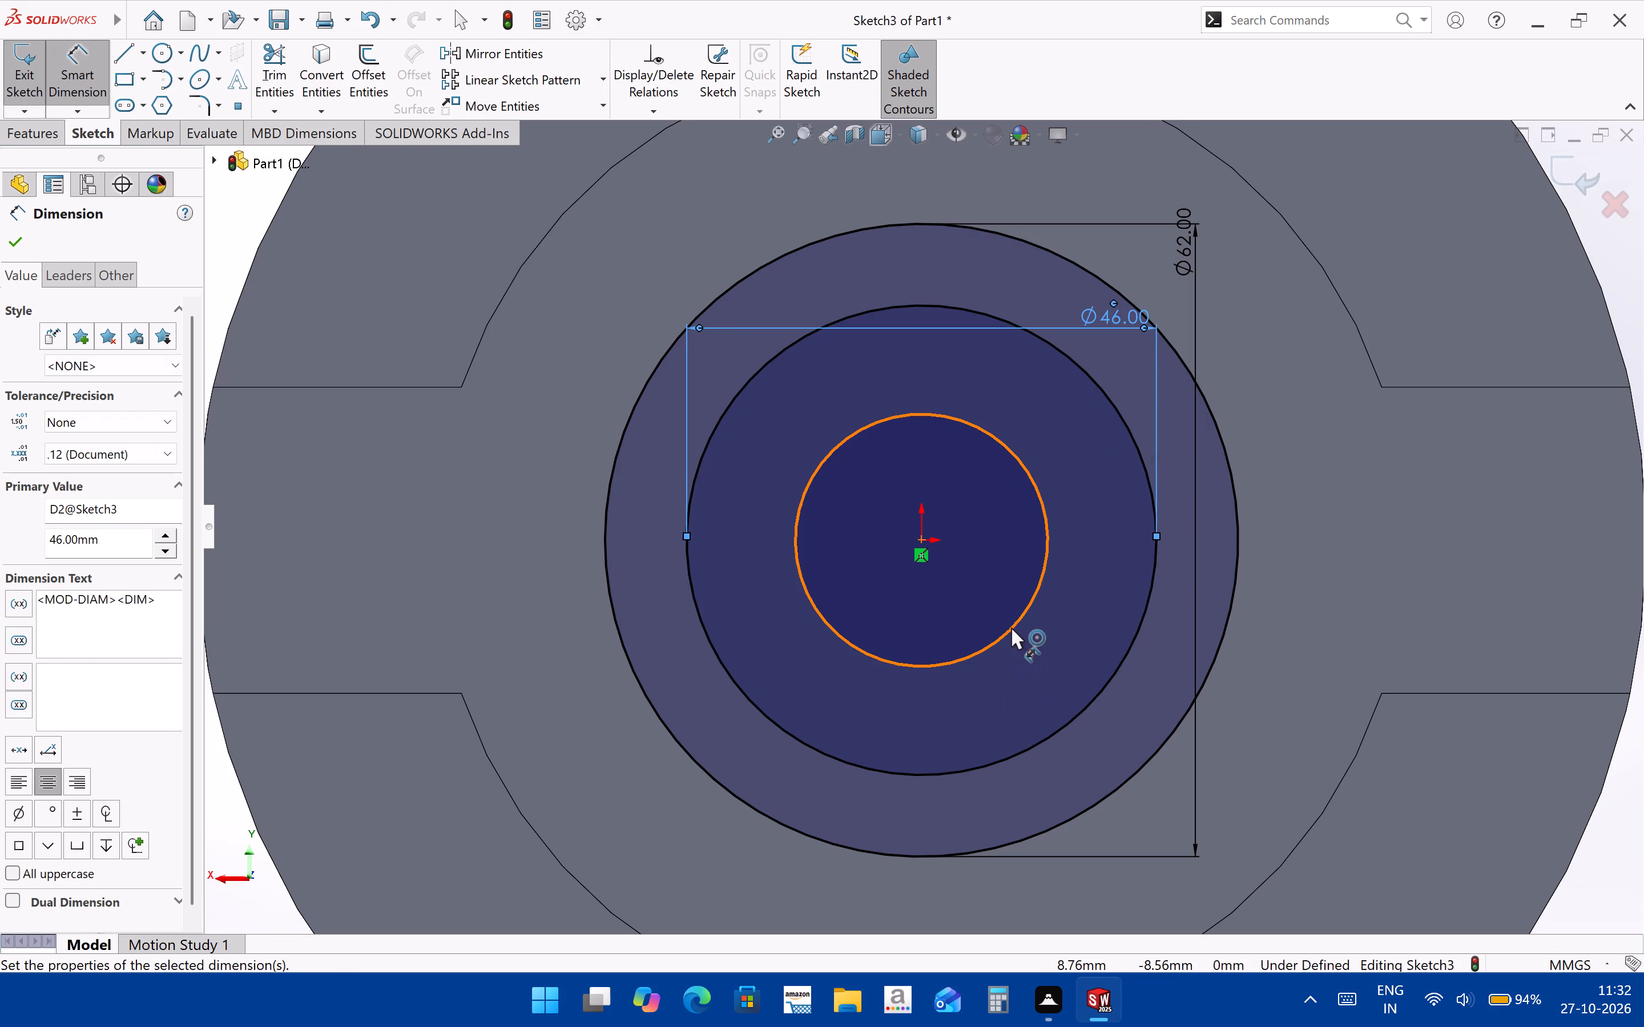
click(1329, 586)
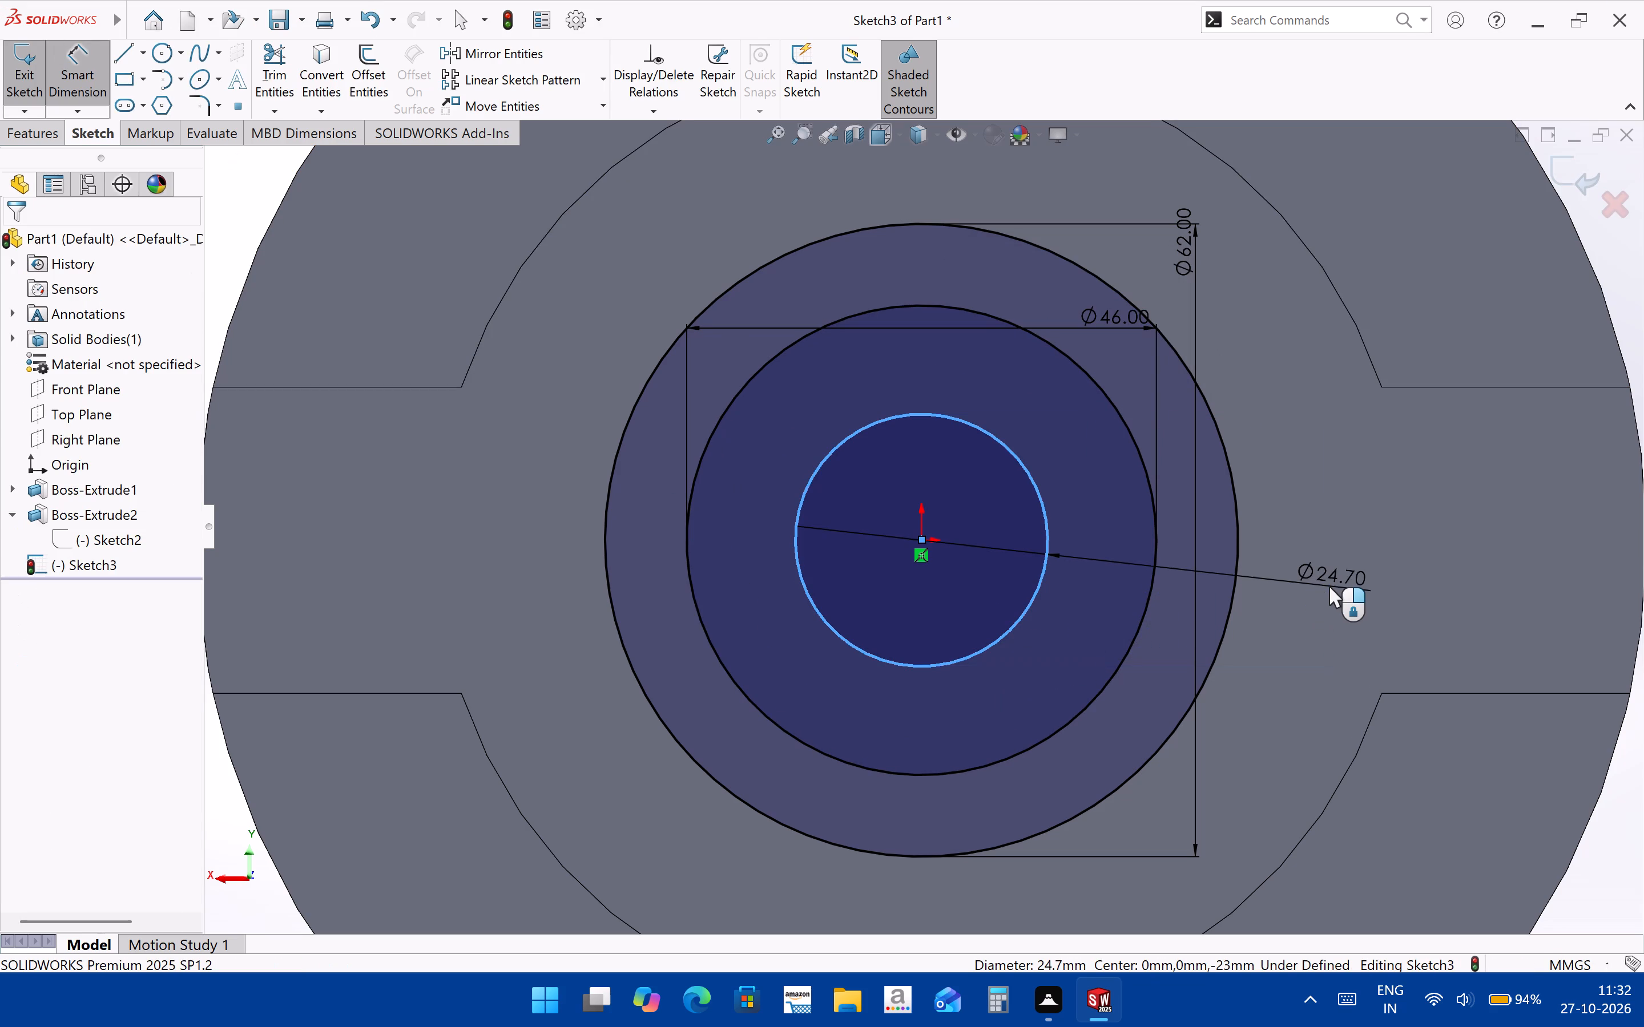
text(30)
key(Return)
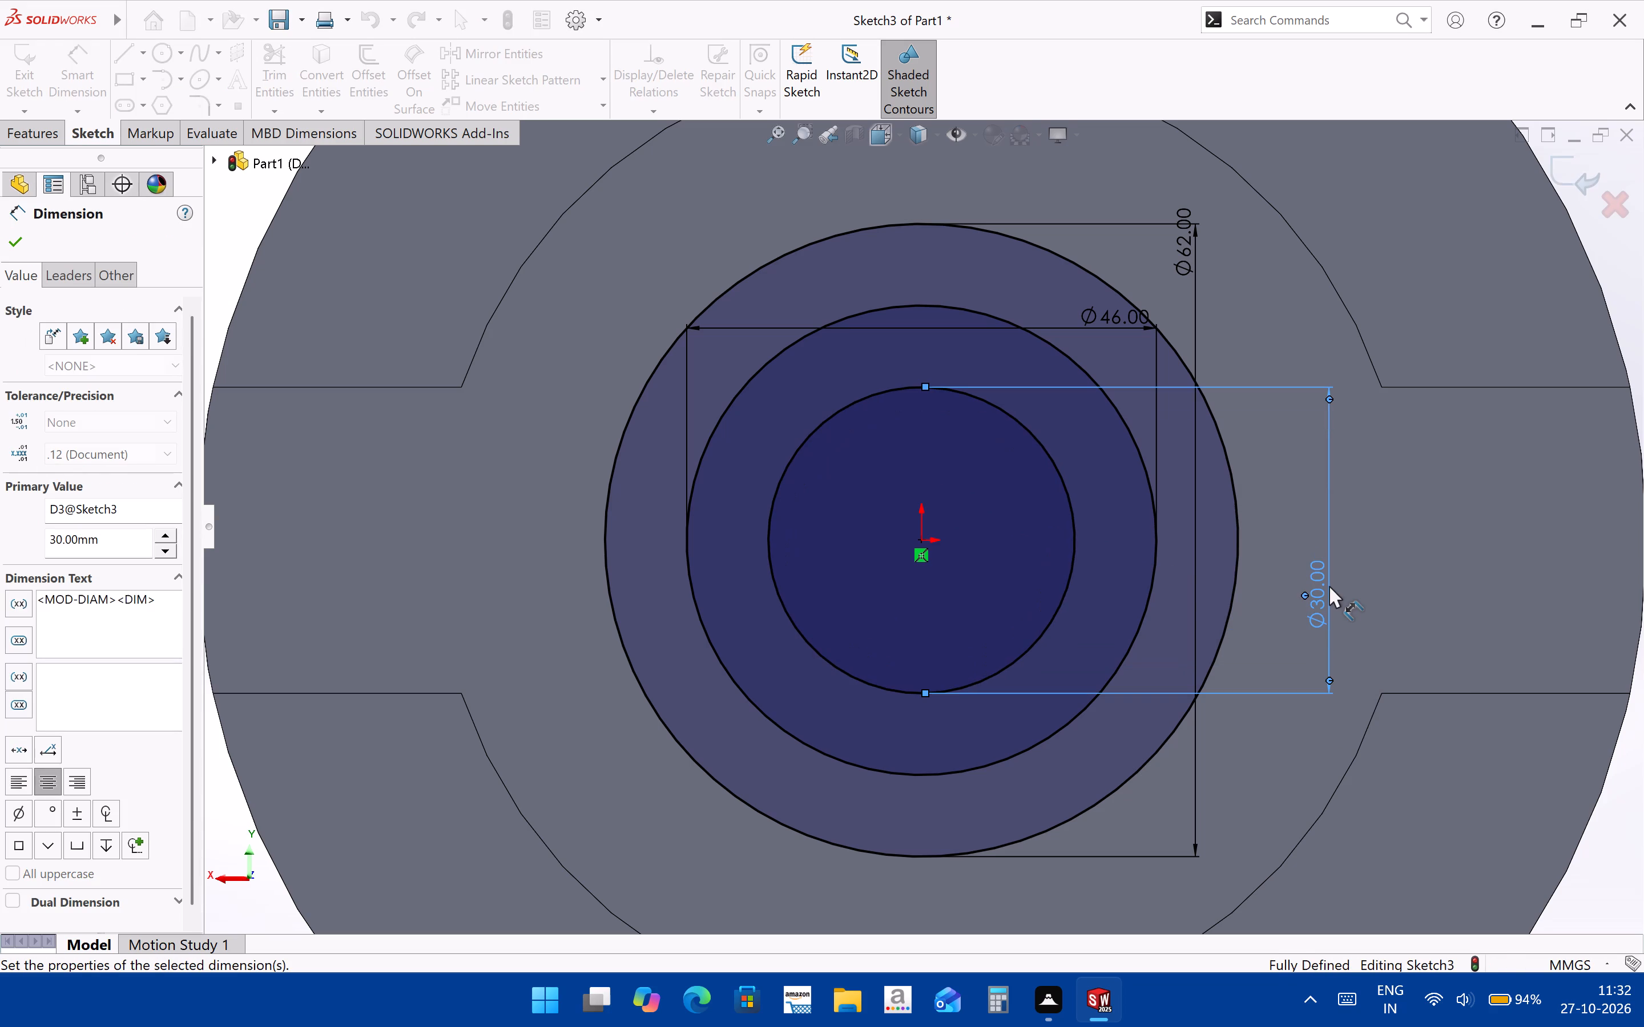
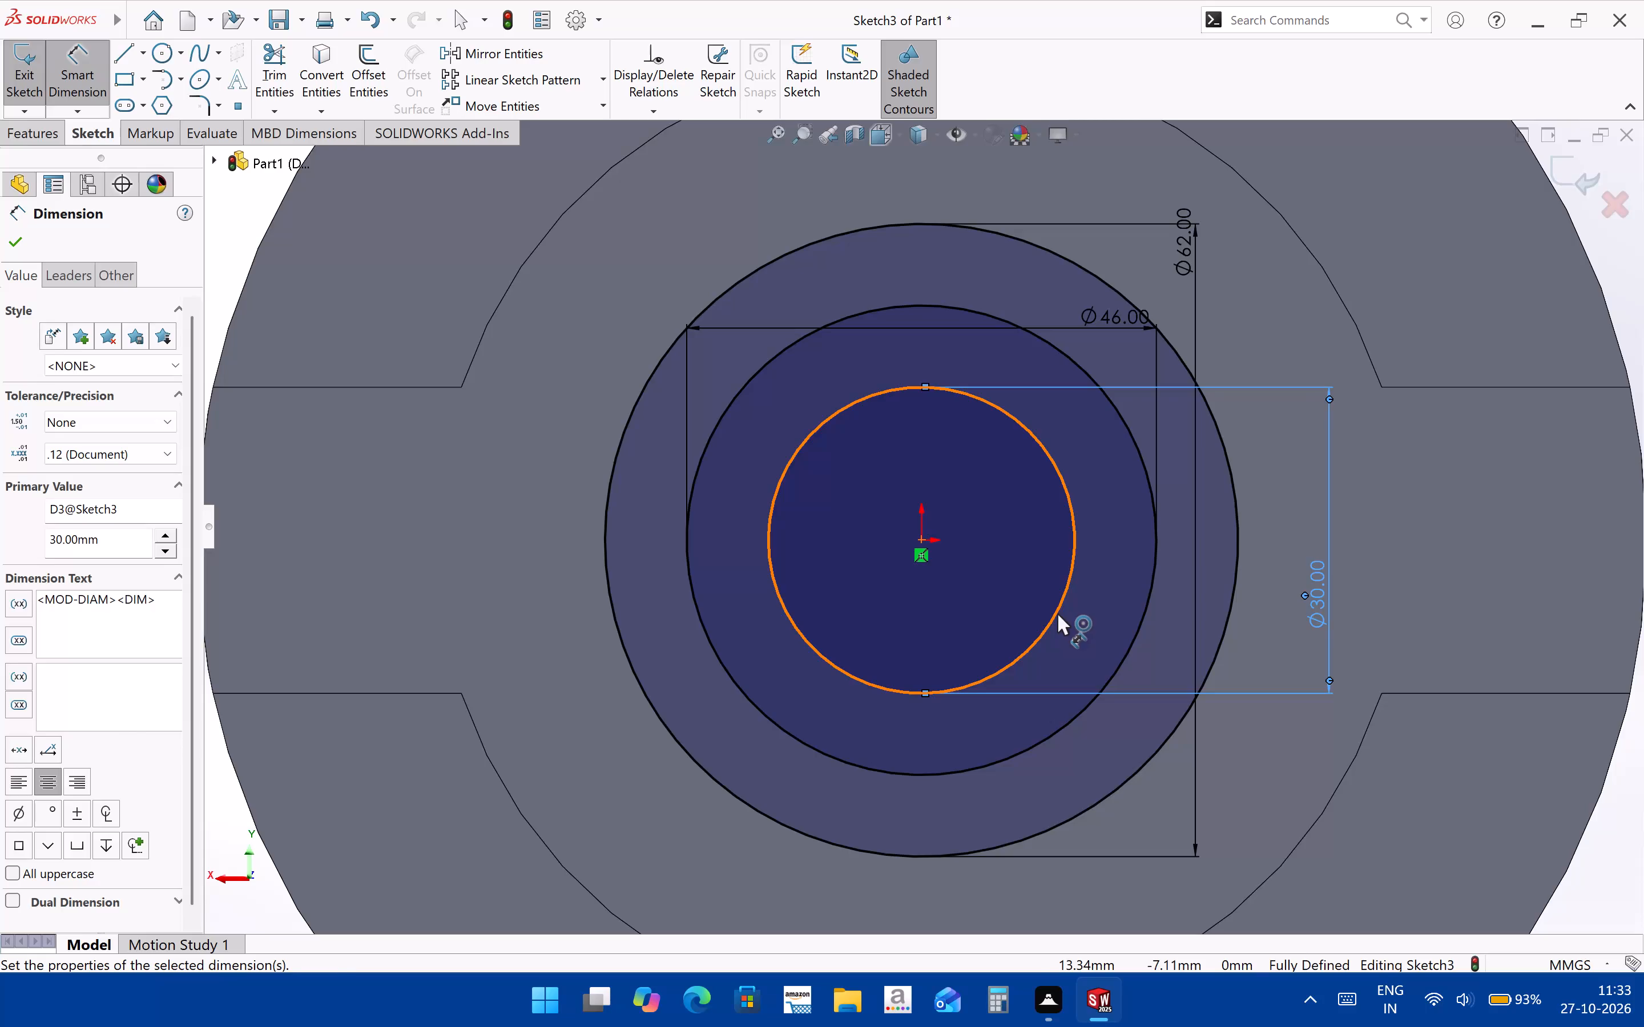
Delete the innermost 30 mm circle and its diameter dimension from the sketch on the boss's top face.
key(Delete)
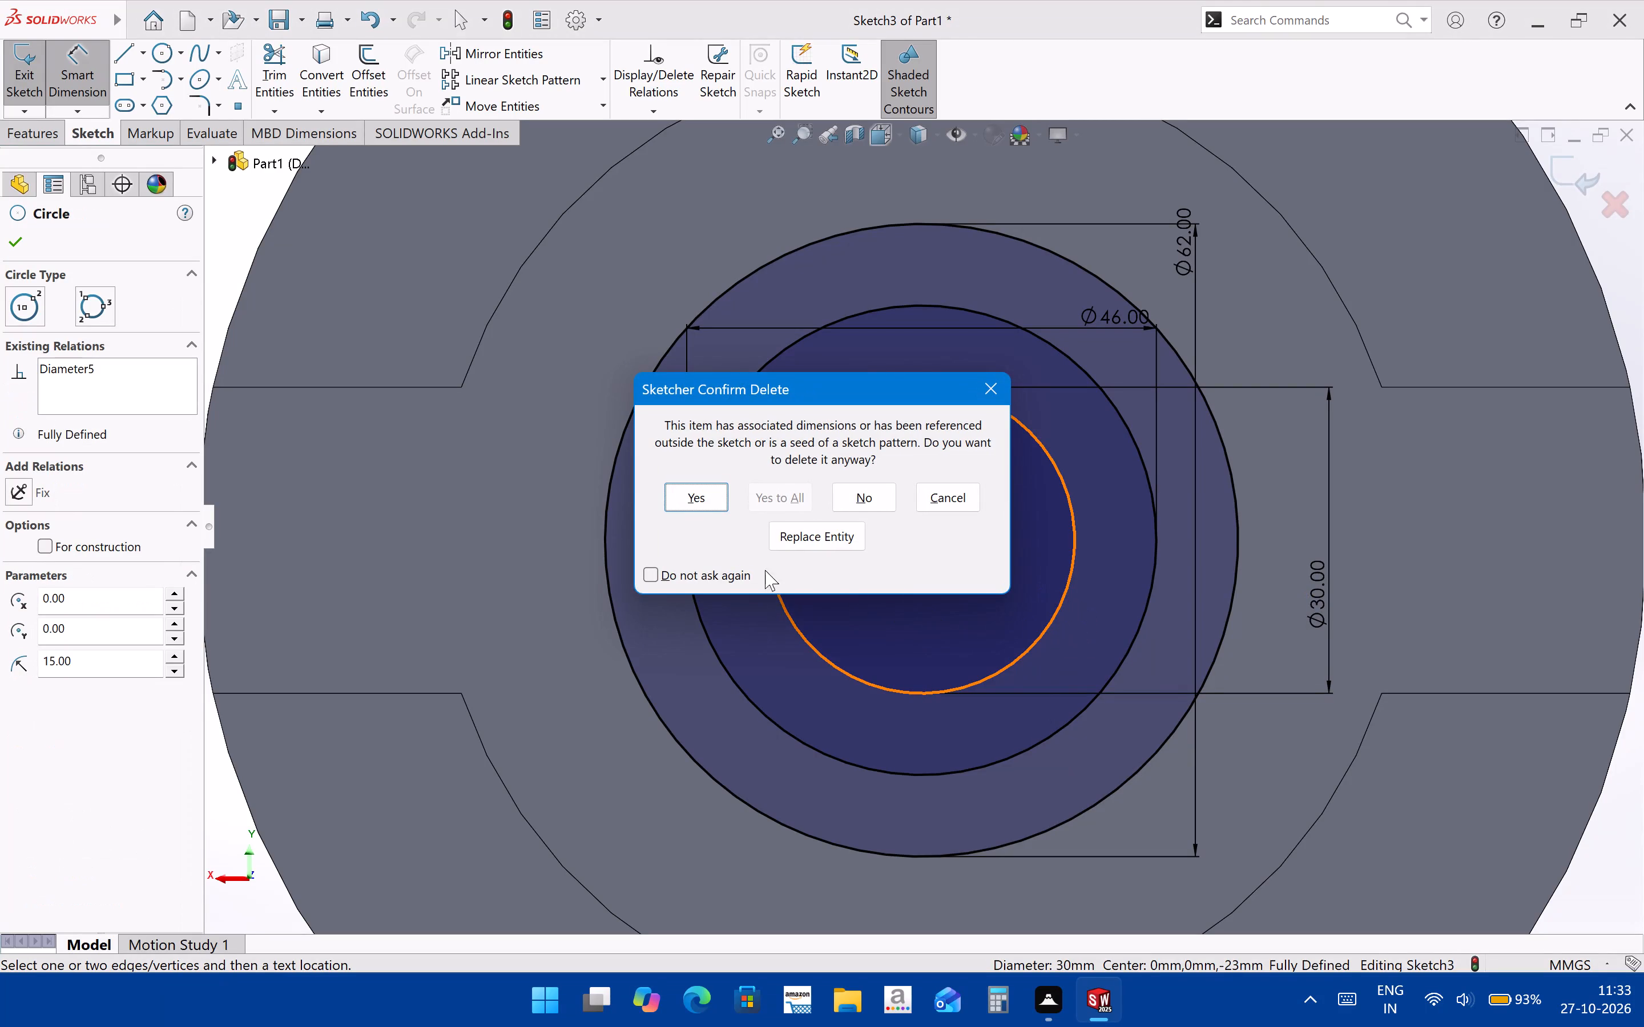
click(682, 508)
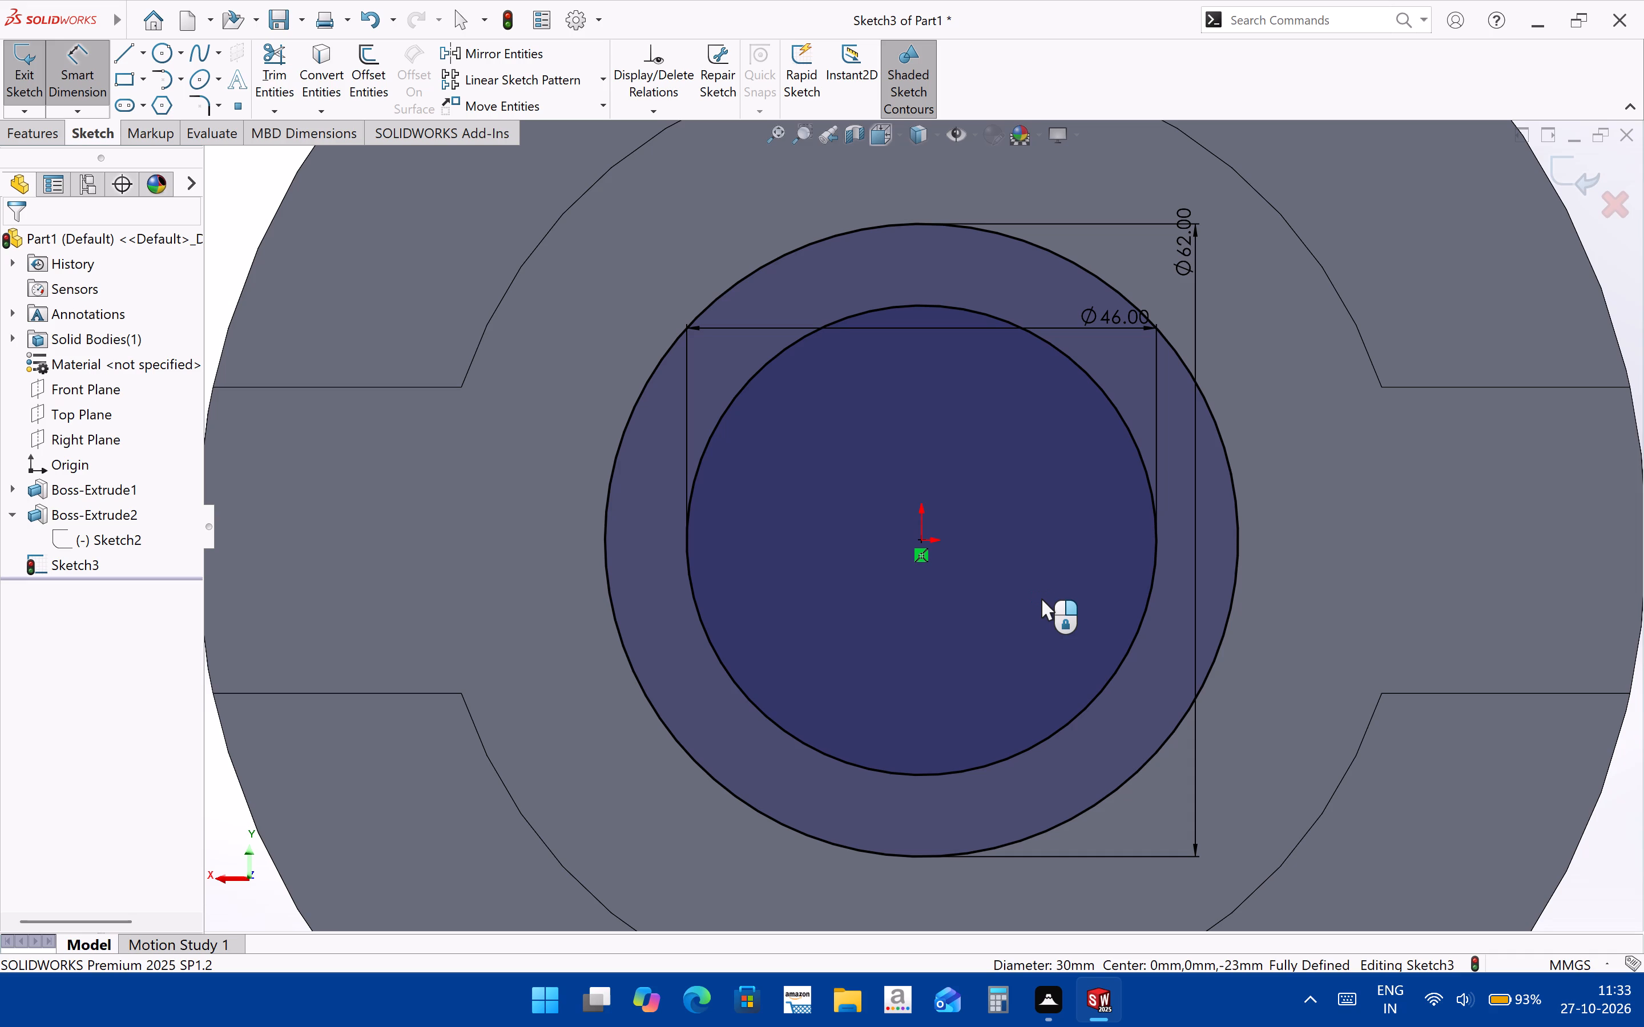
scroll(1035, 599, up, 3)
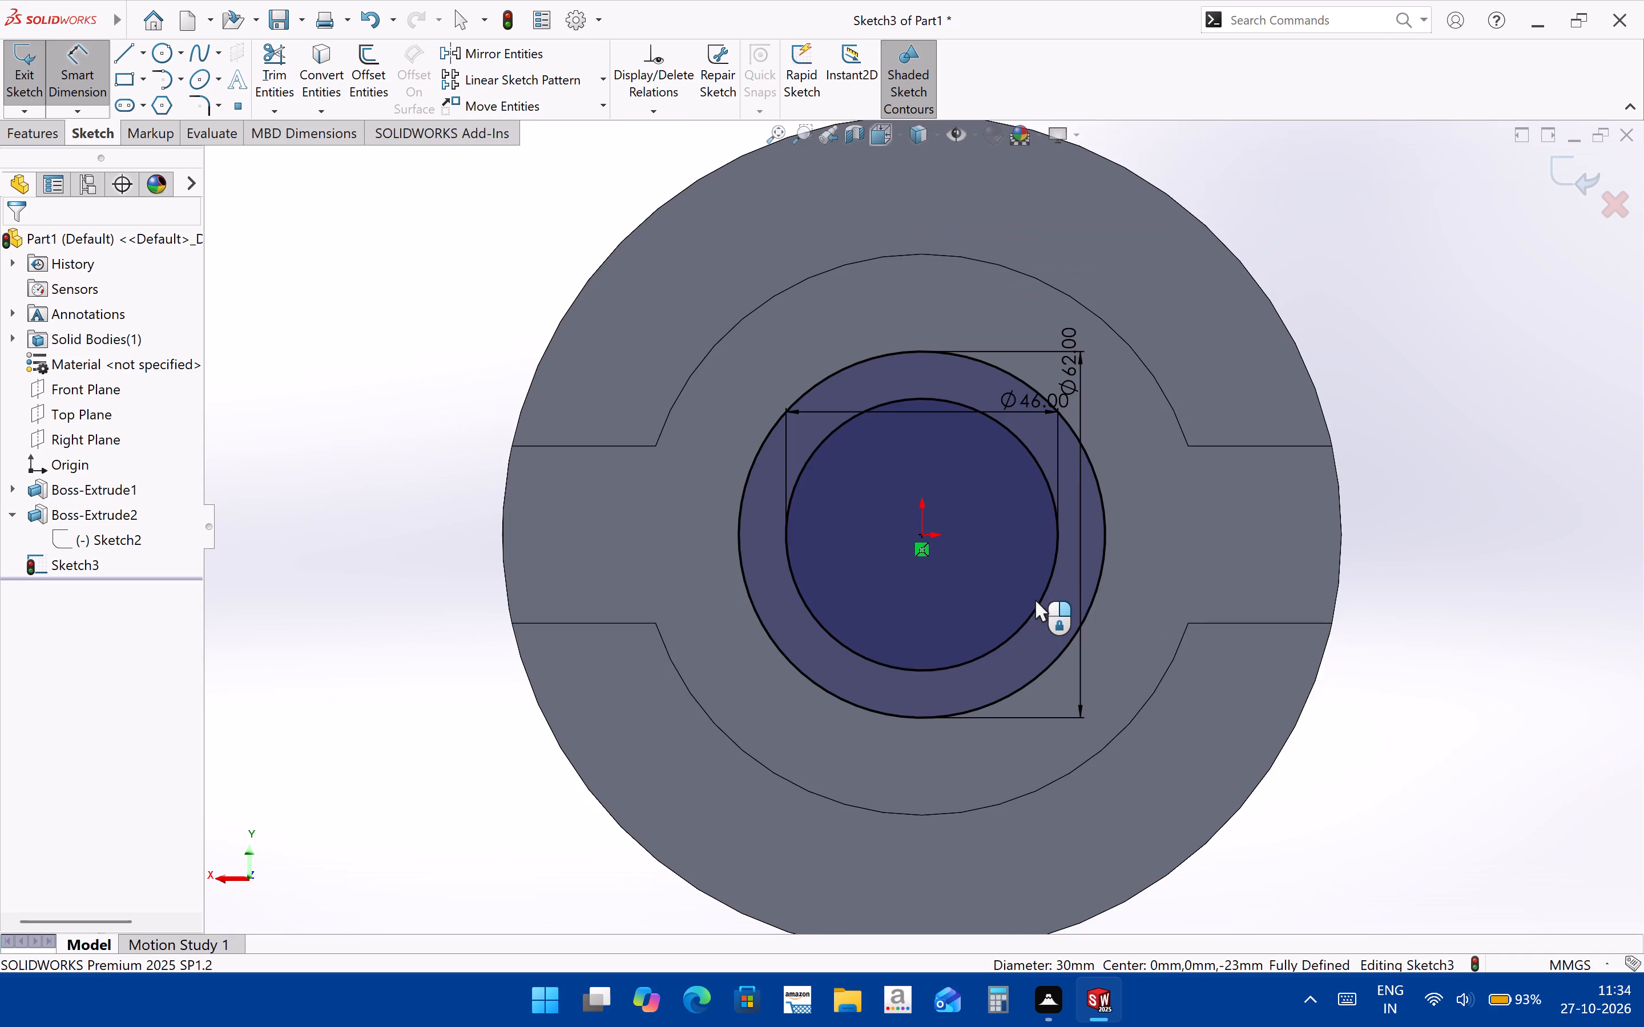
middle_drag(1035, 600, 1086, 384)
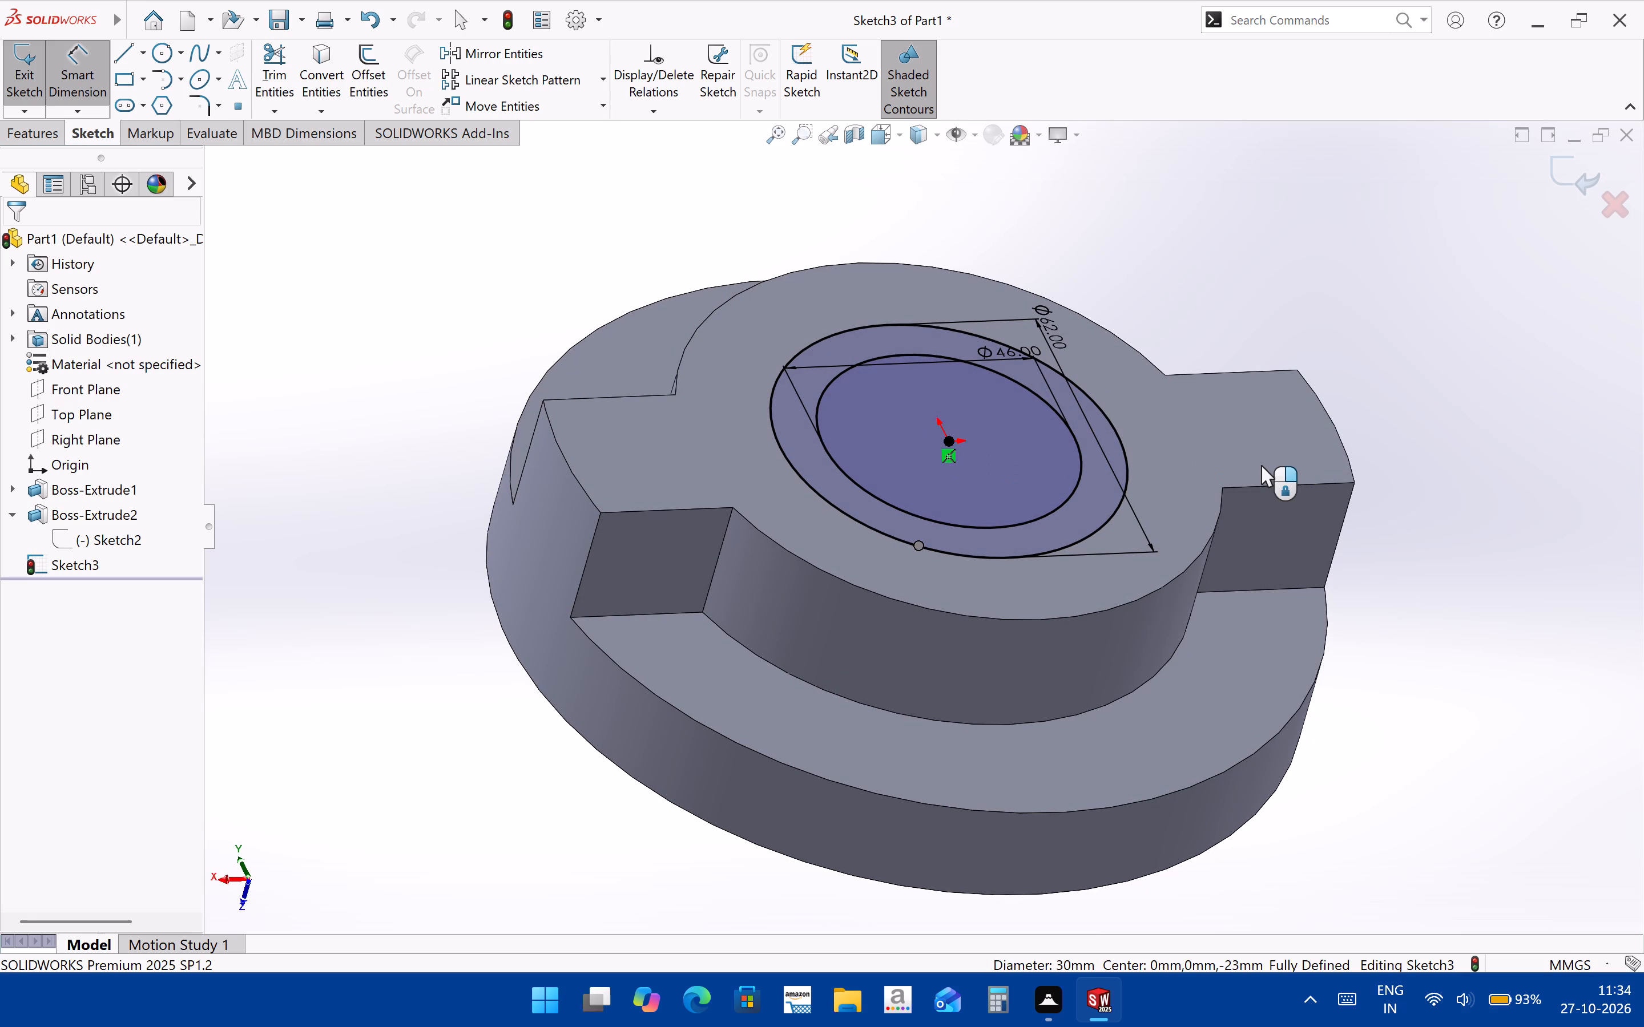
key(ctrl+8)
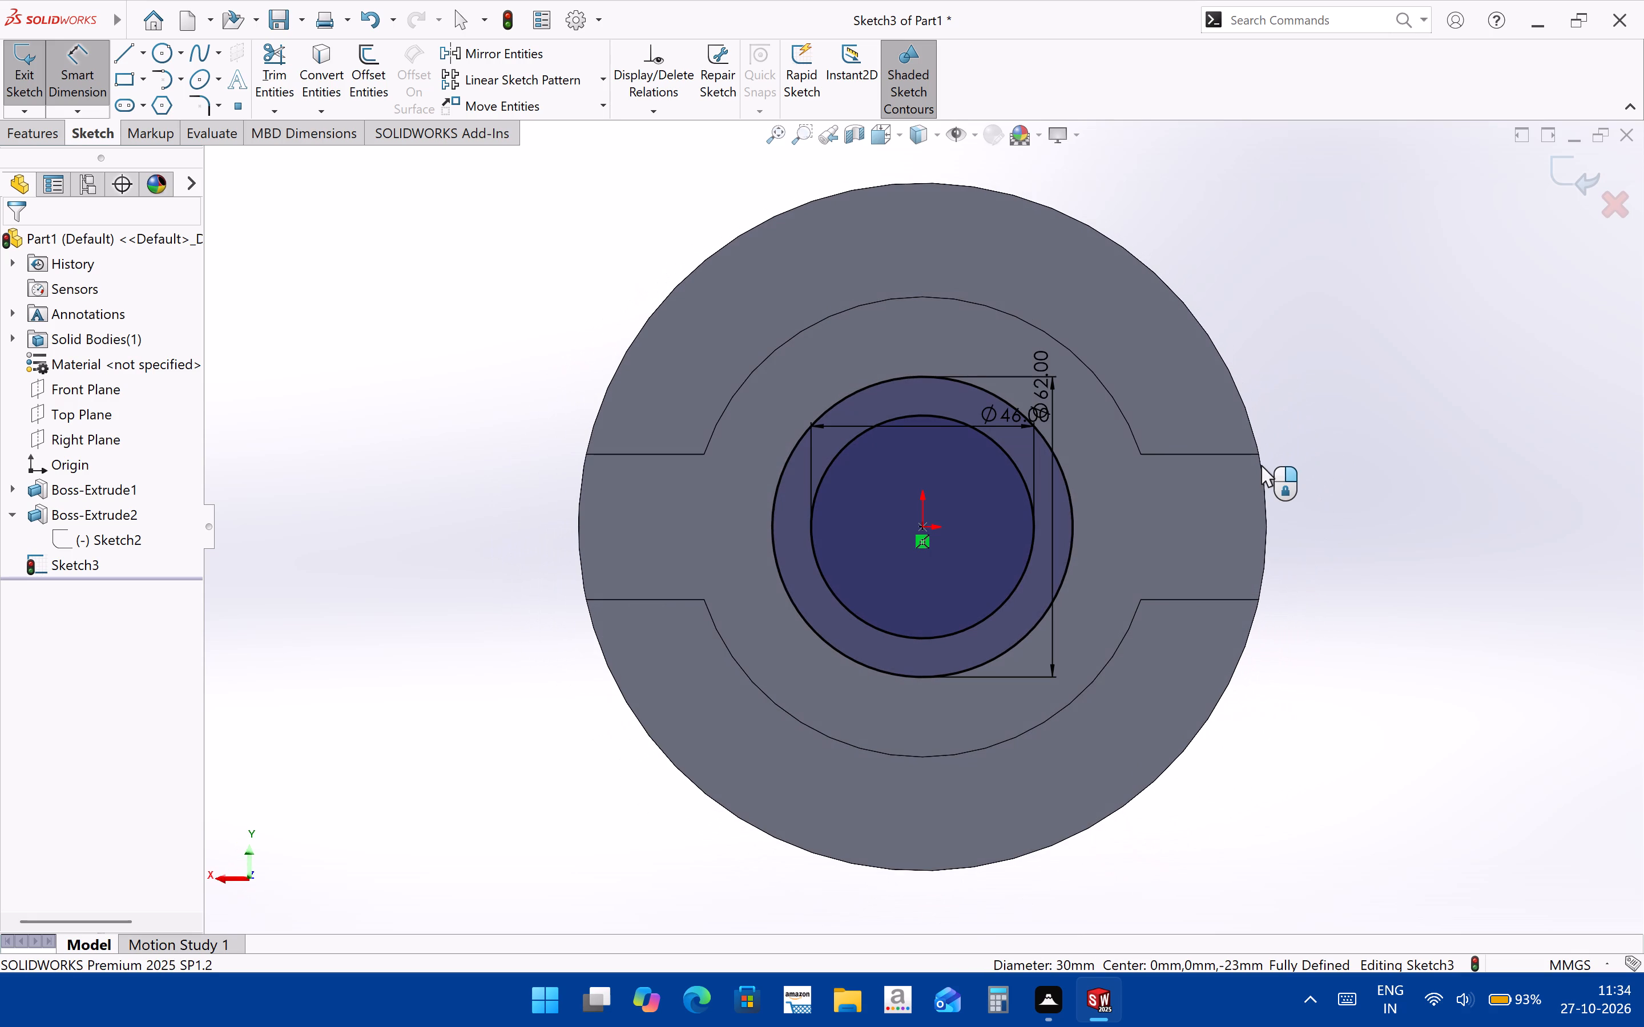
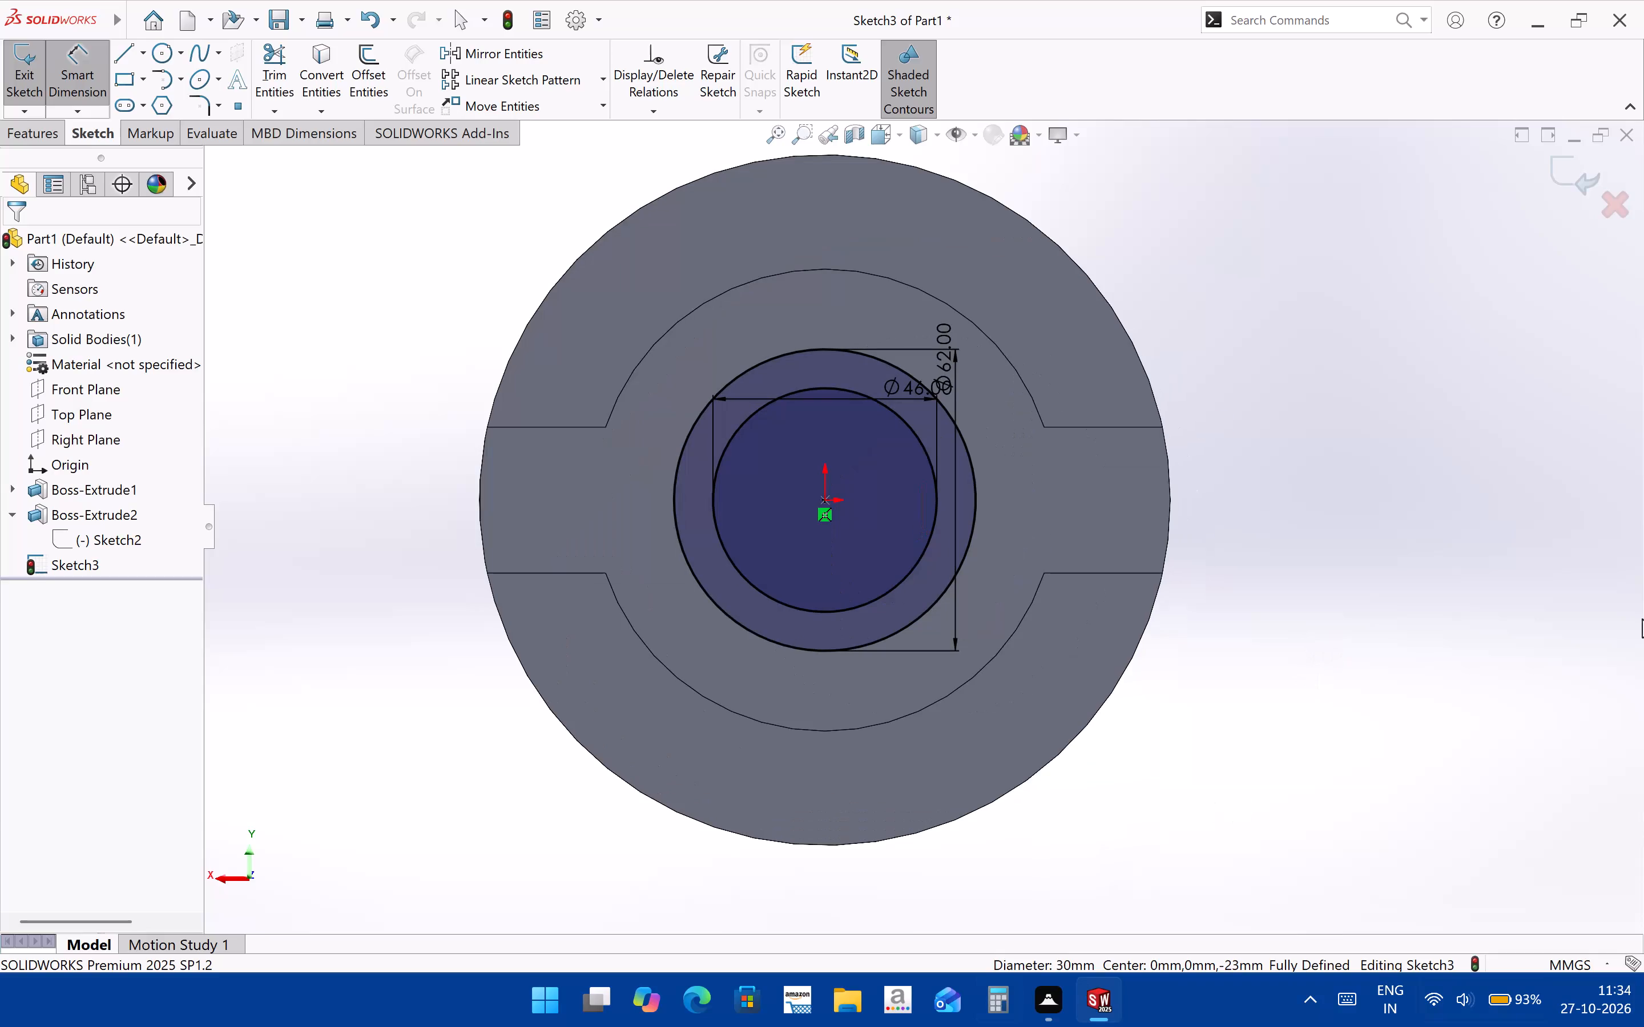
Sketch a vertical centerline about 78 mm long through the origin, extending above and below the 62 mm circle.
scroll(874, 560, up, 1)
scroll(738, 426, down, 2)
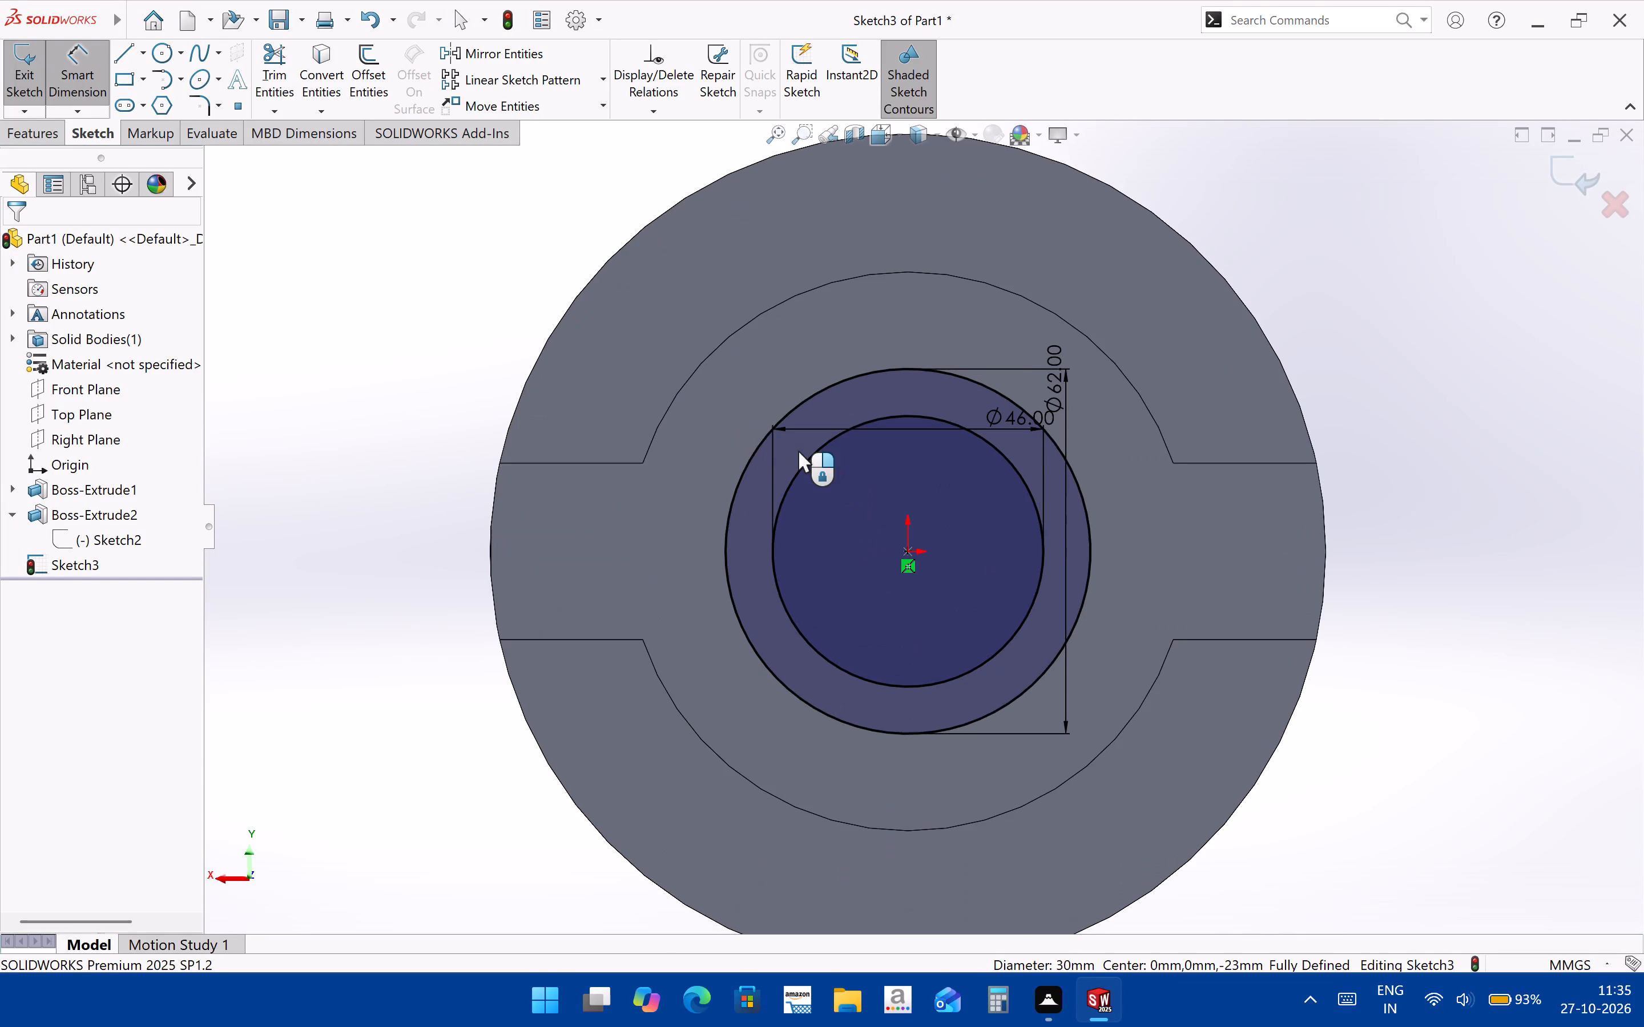
scroll(798, 451, up, 1)
scroll(1024, 456, down, 1)
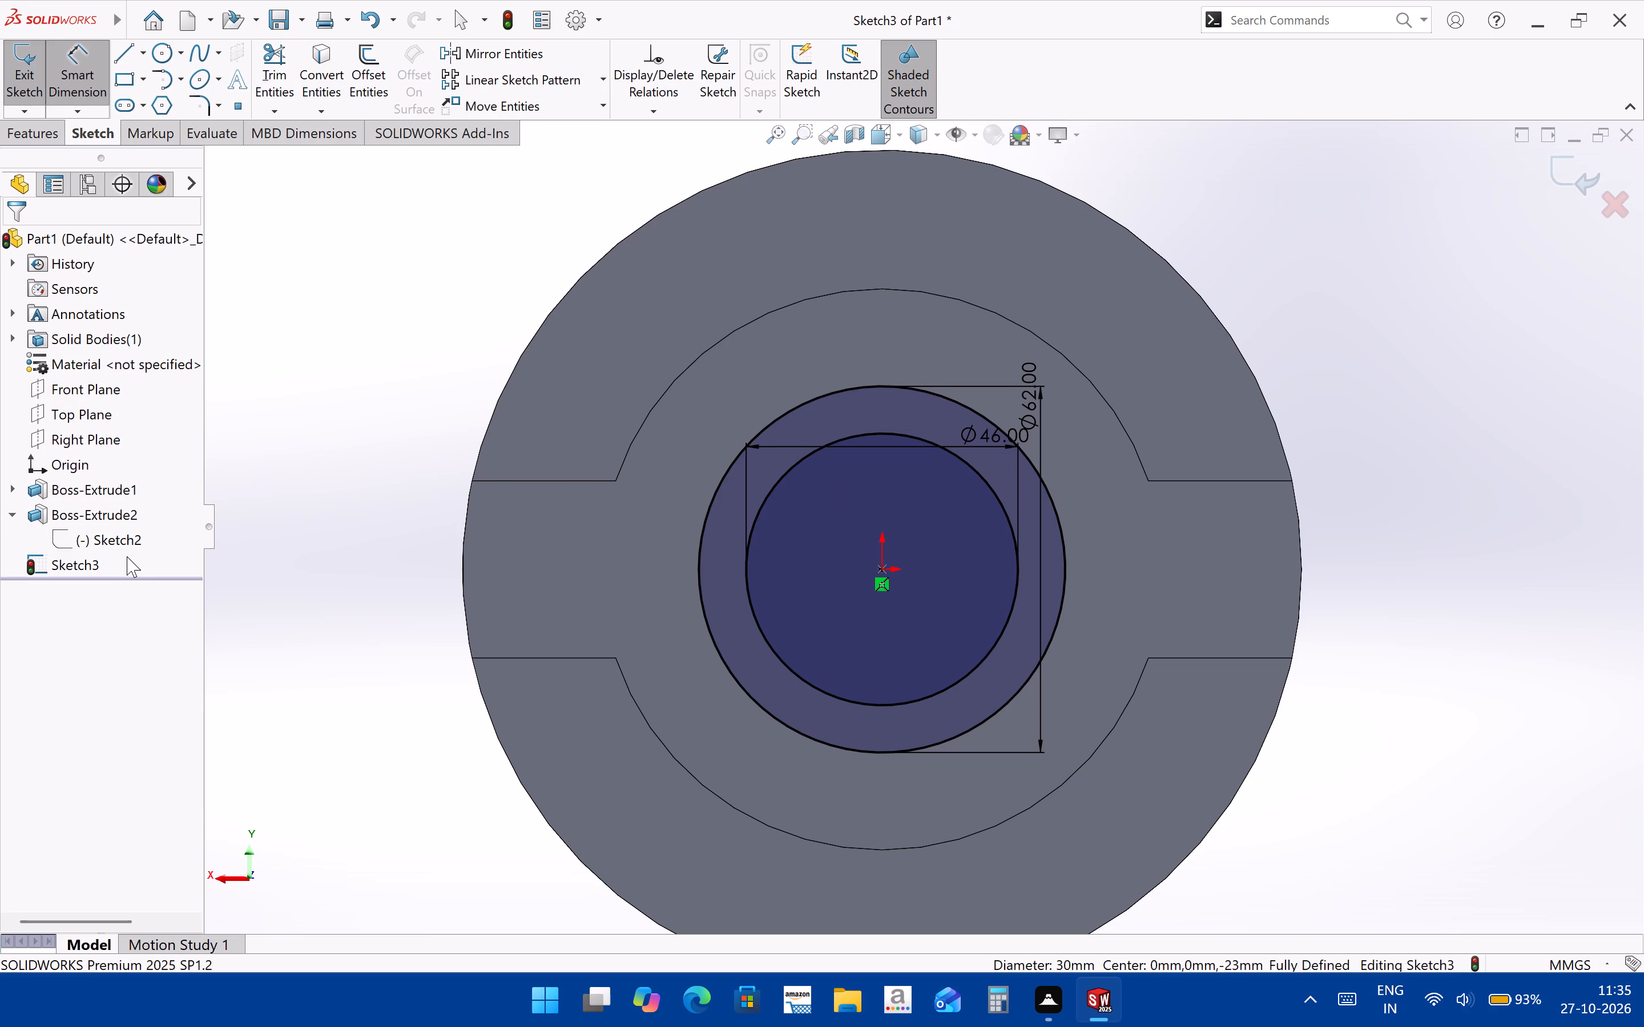
scroll(943, 585, down, 1)
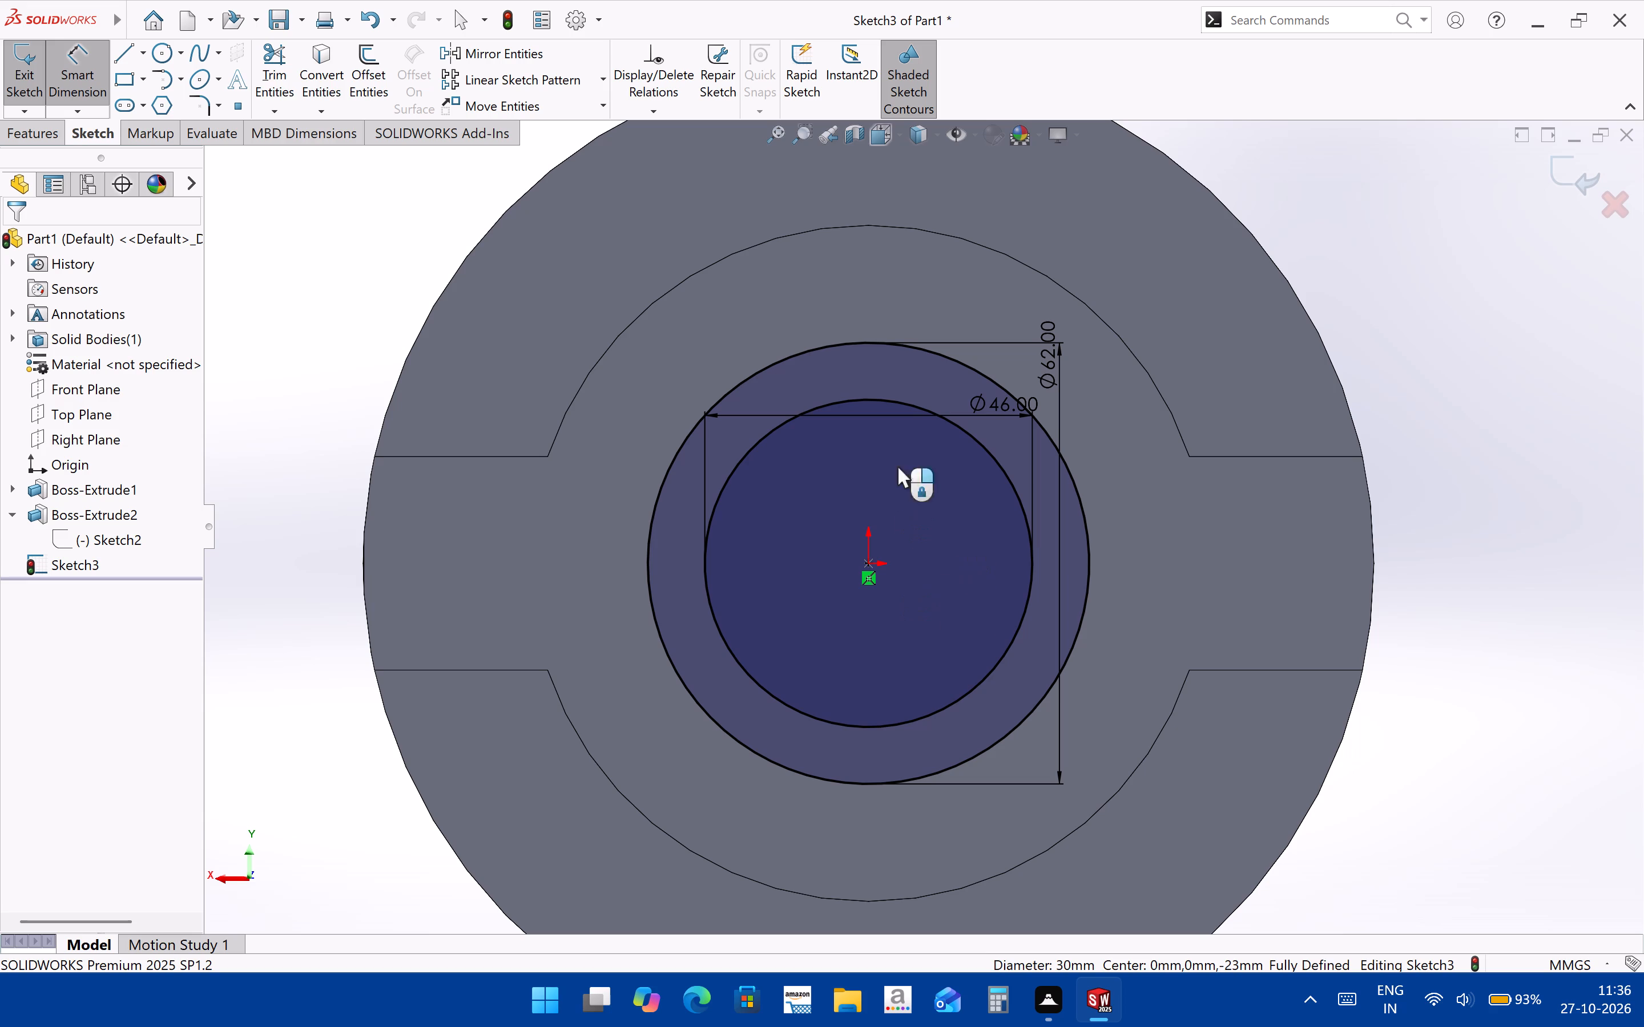
click(144, 59)
click(172, 106)
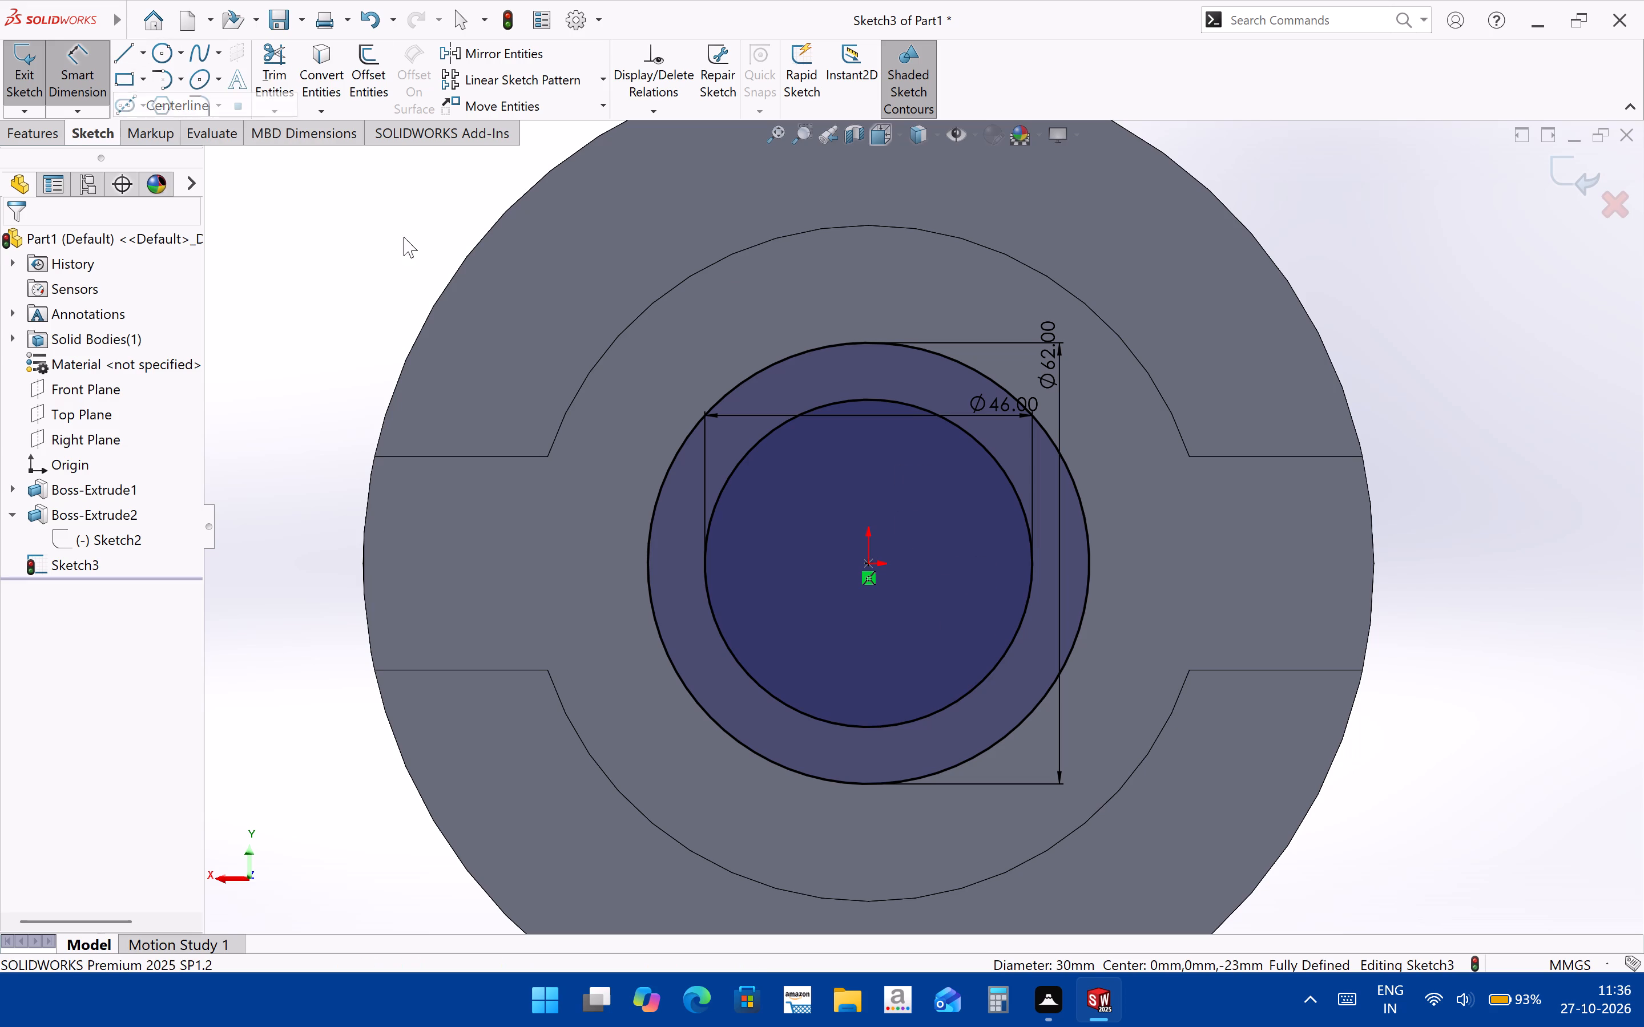
click(867, 274)
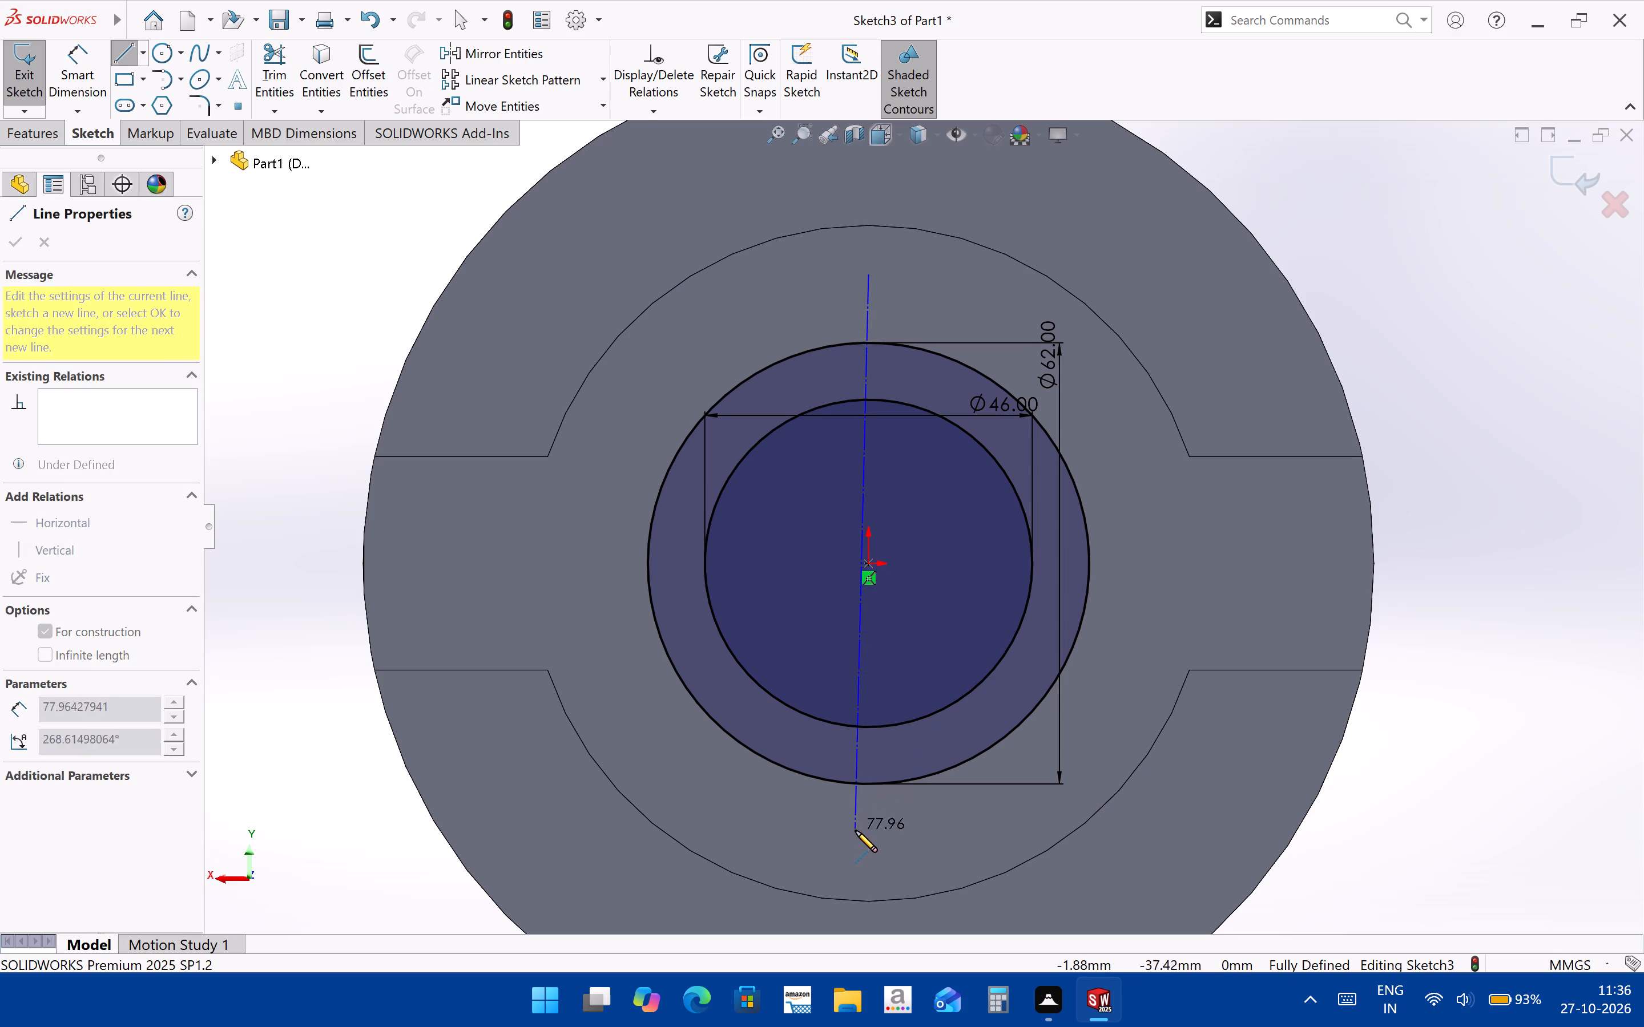
click(870, 831)
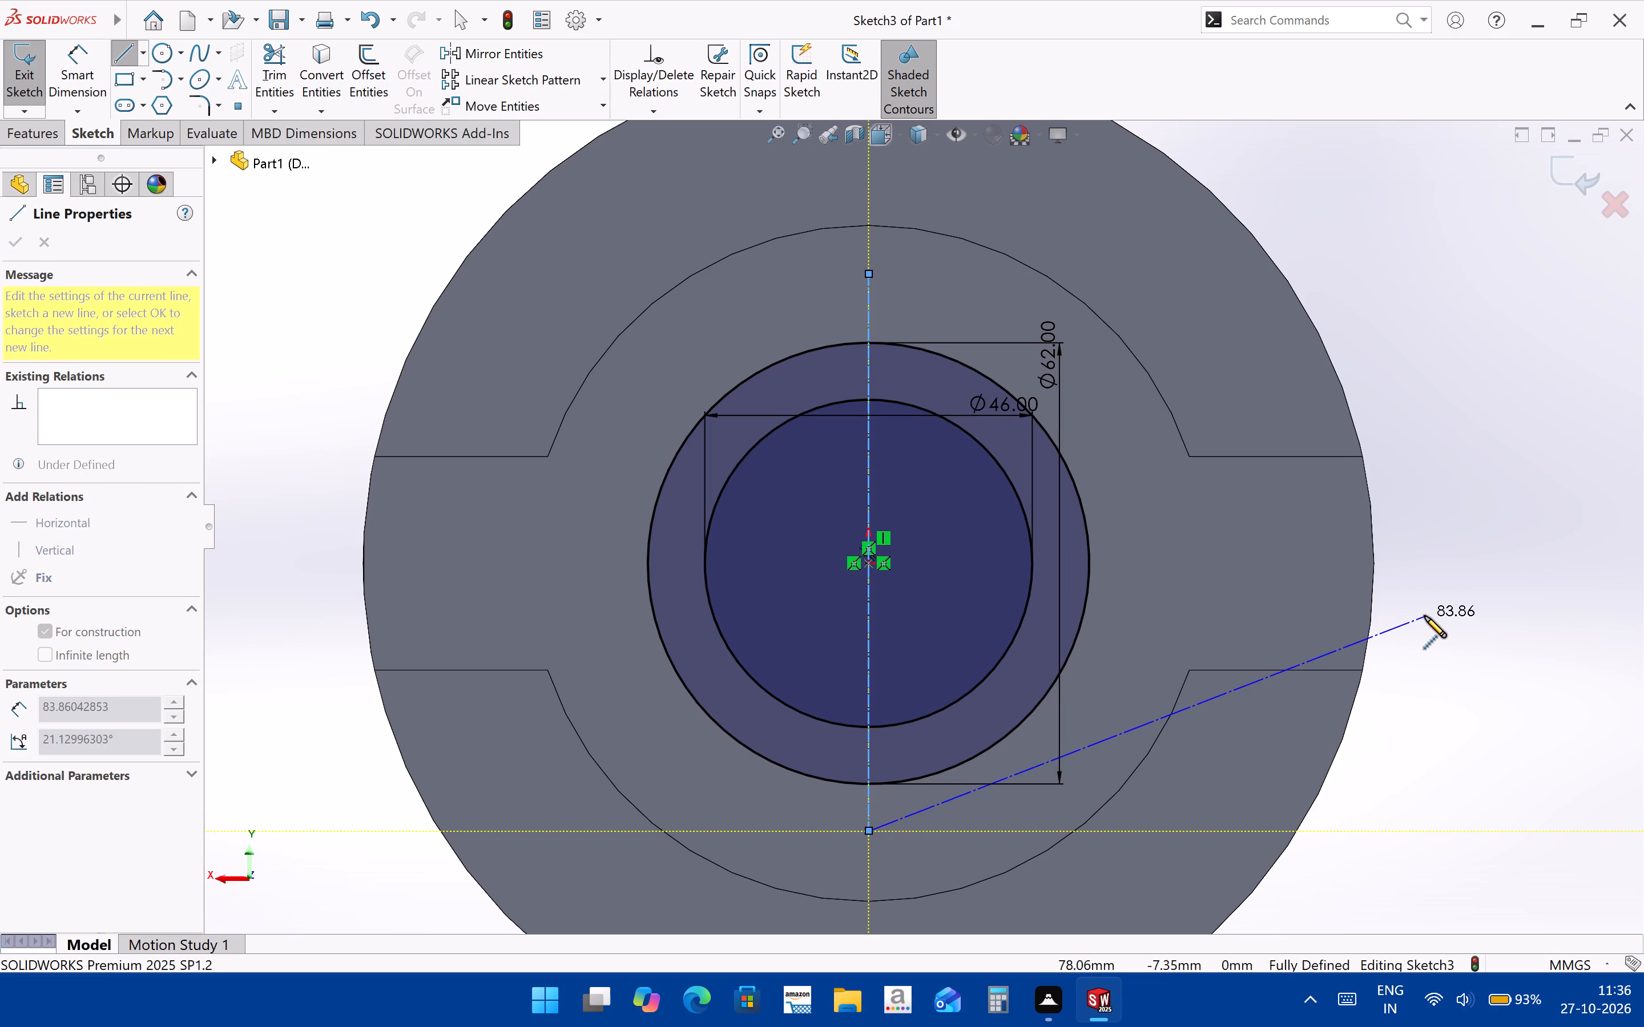
key(Escape)
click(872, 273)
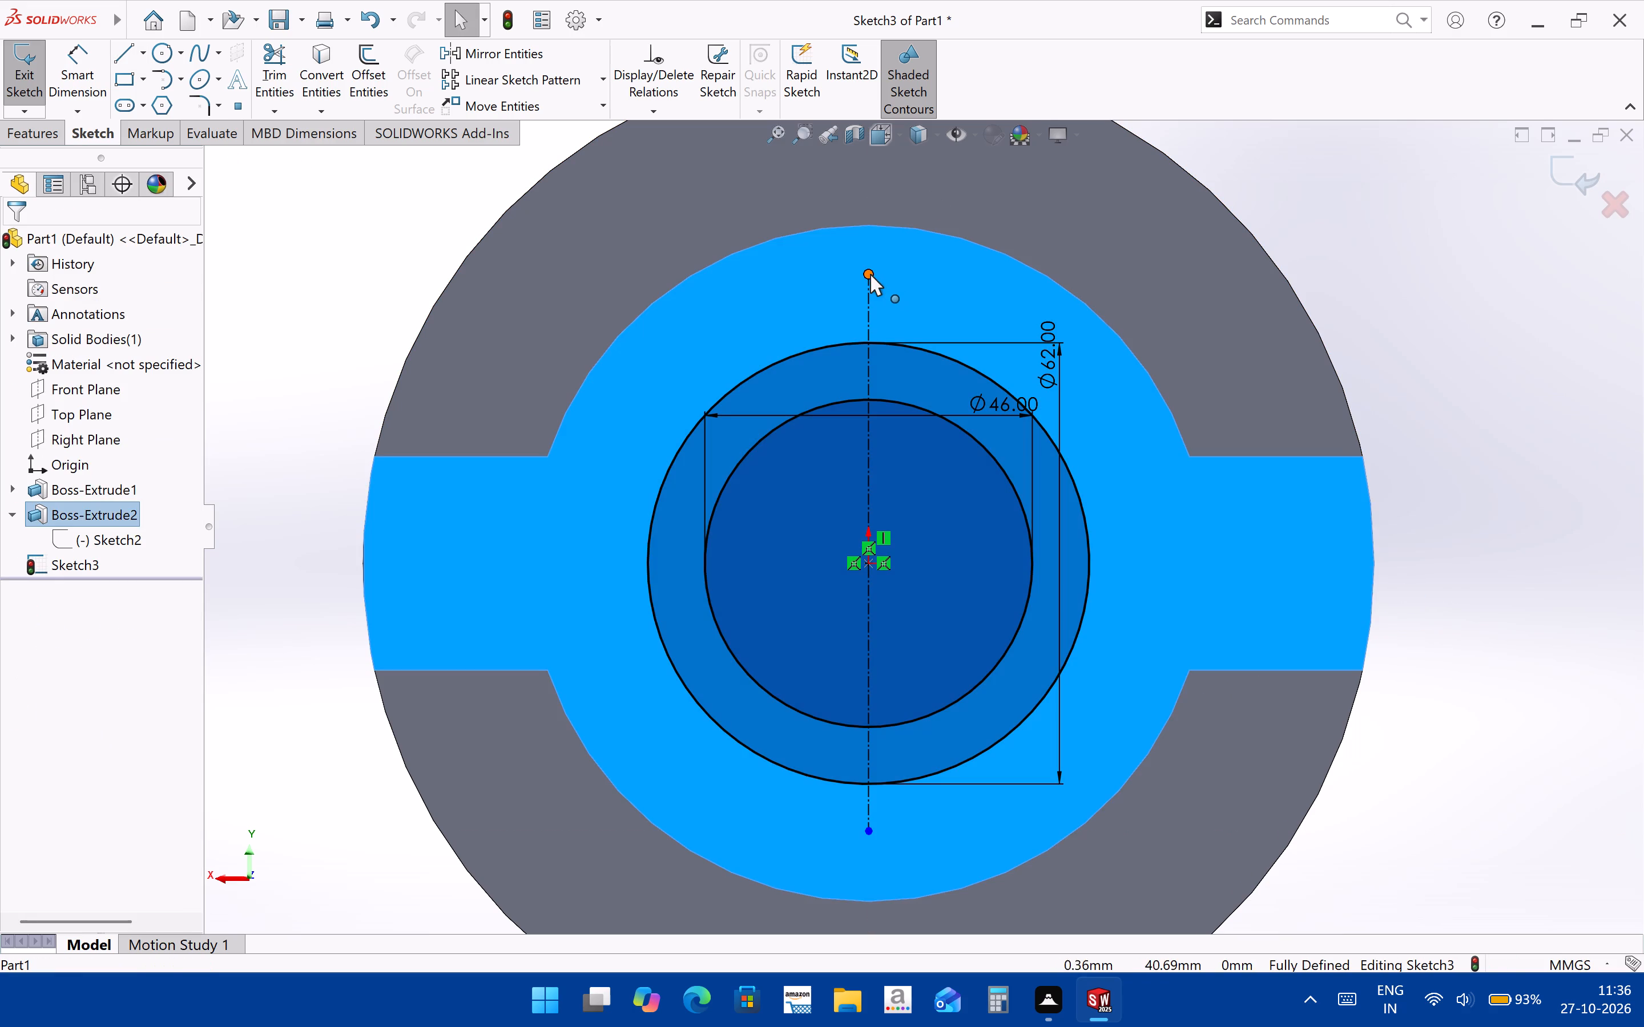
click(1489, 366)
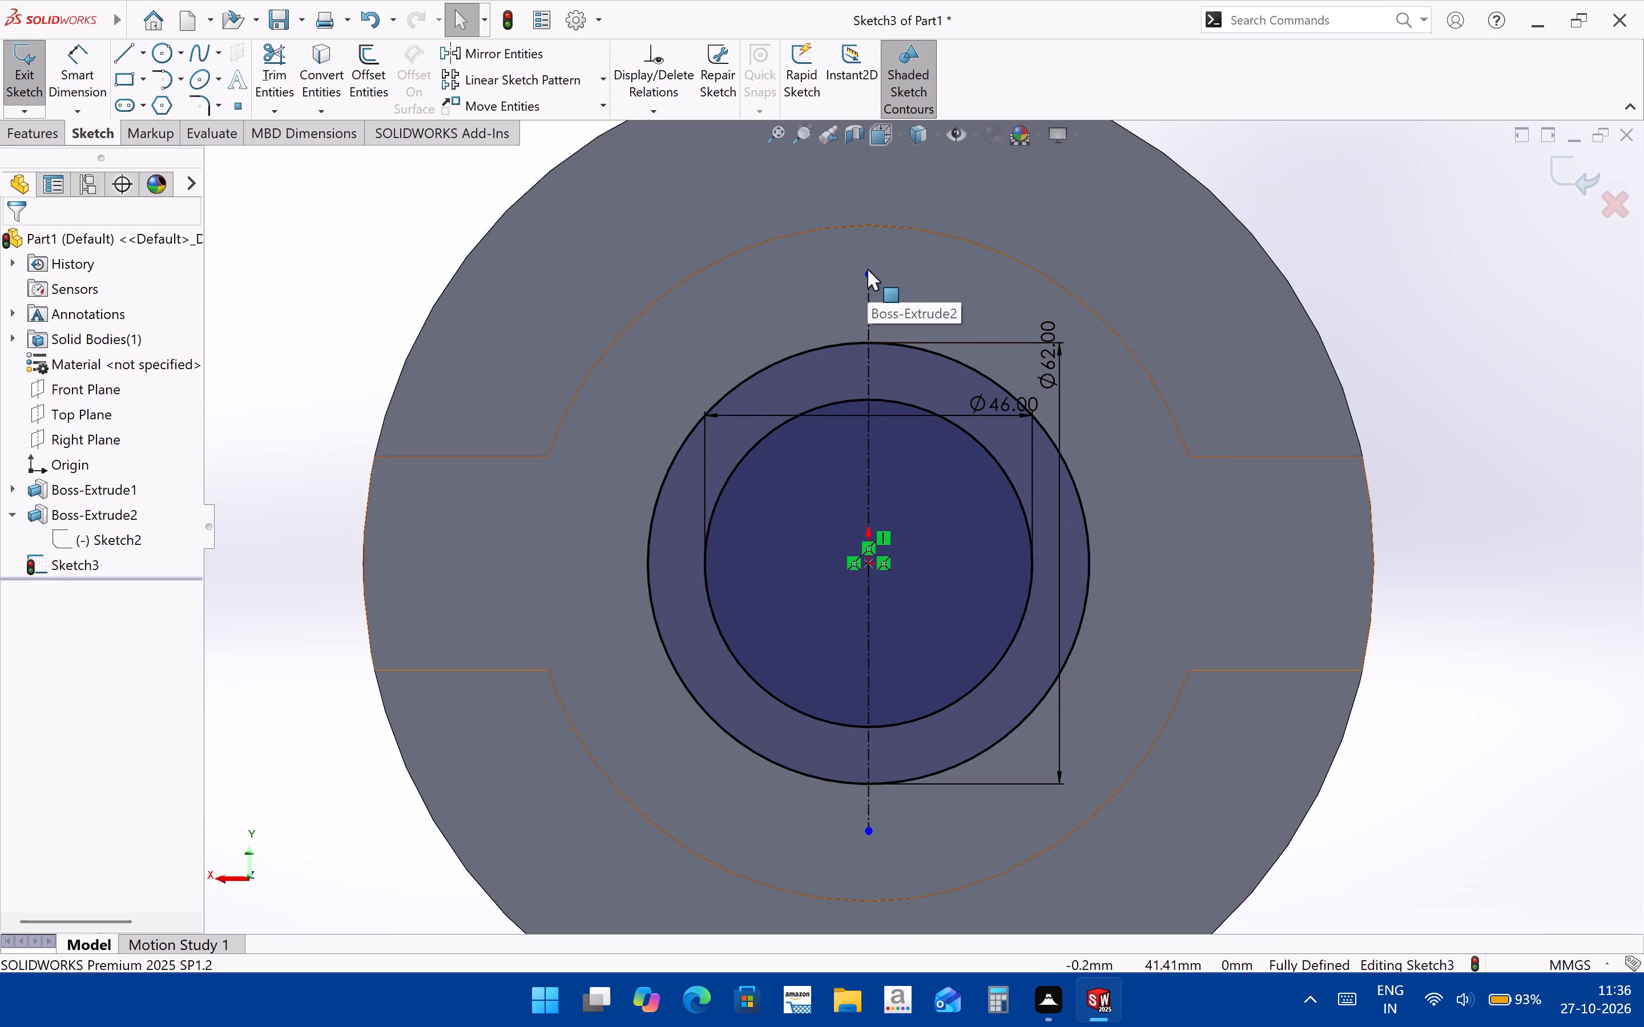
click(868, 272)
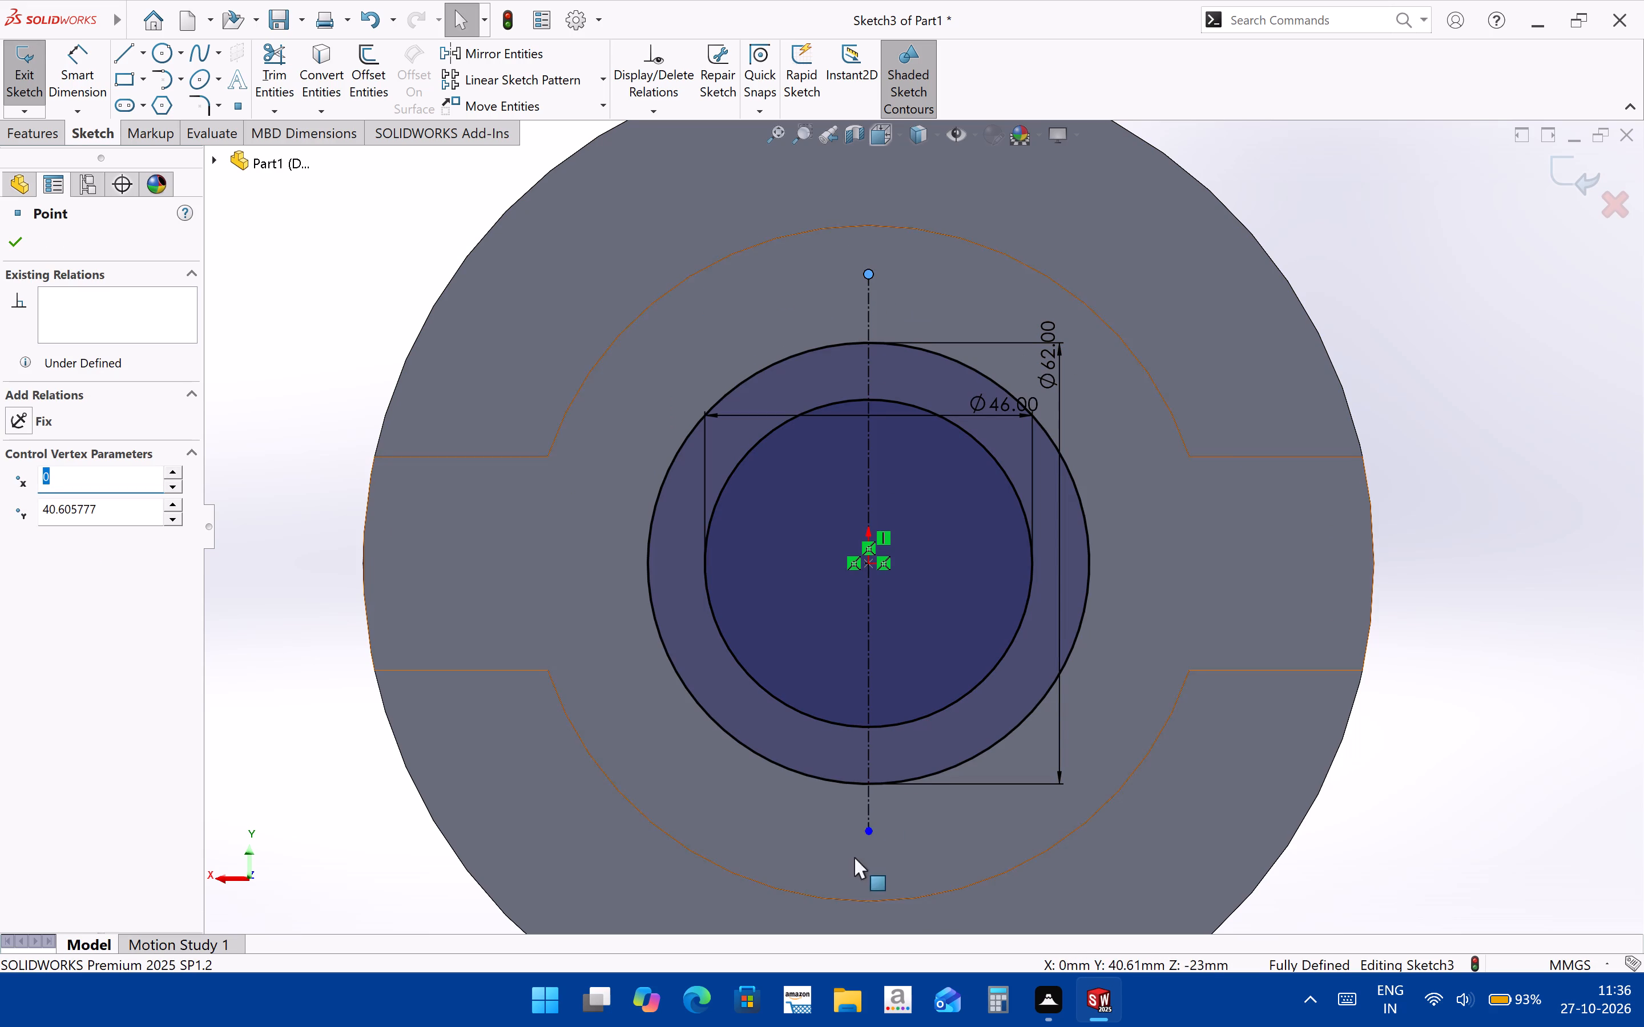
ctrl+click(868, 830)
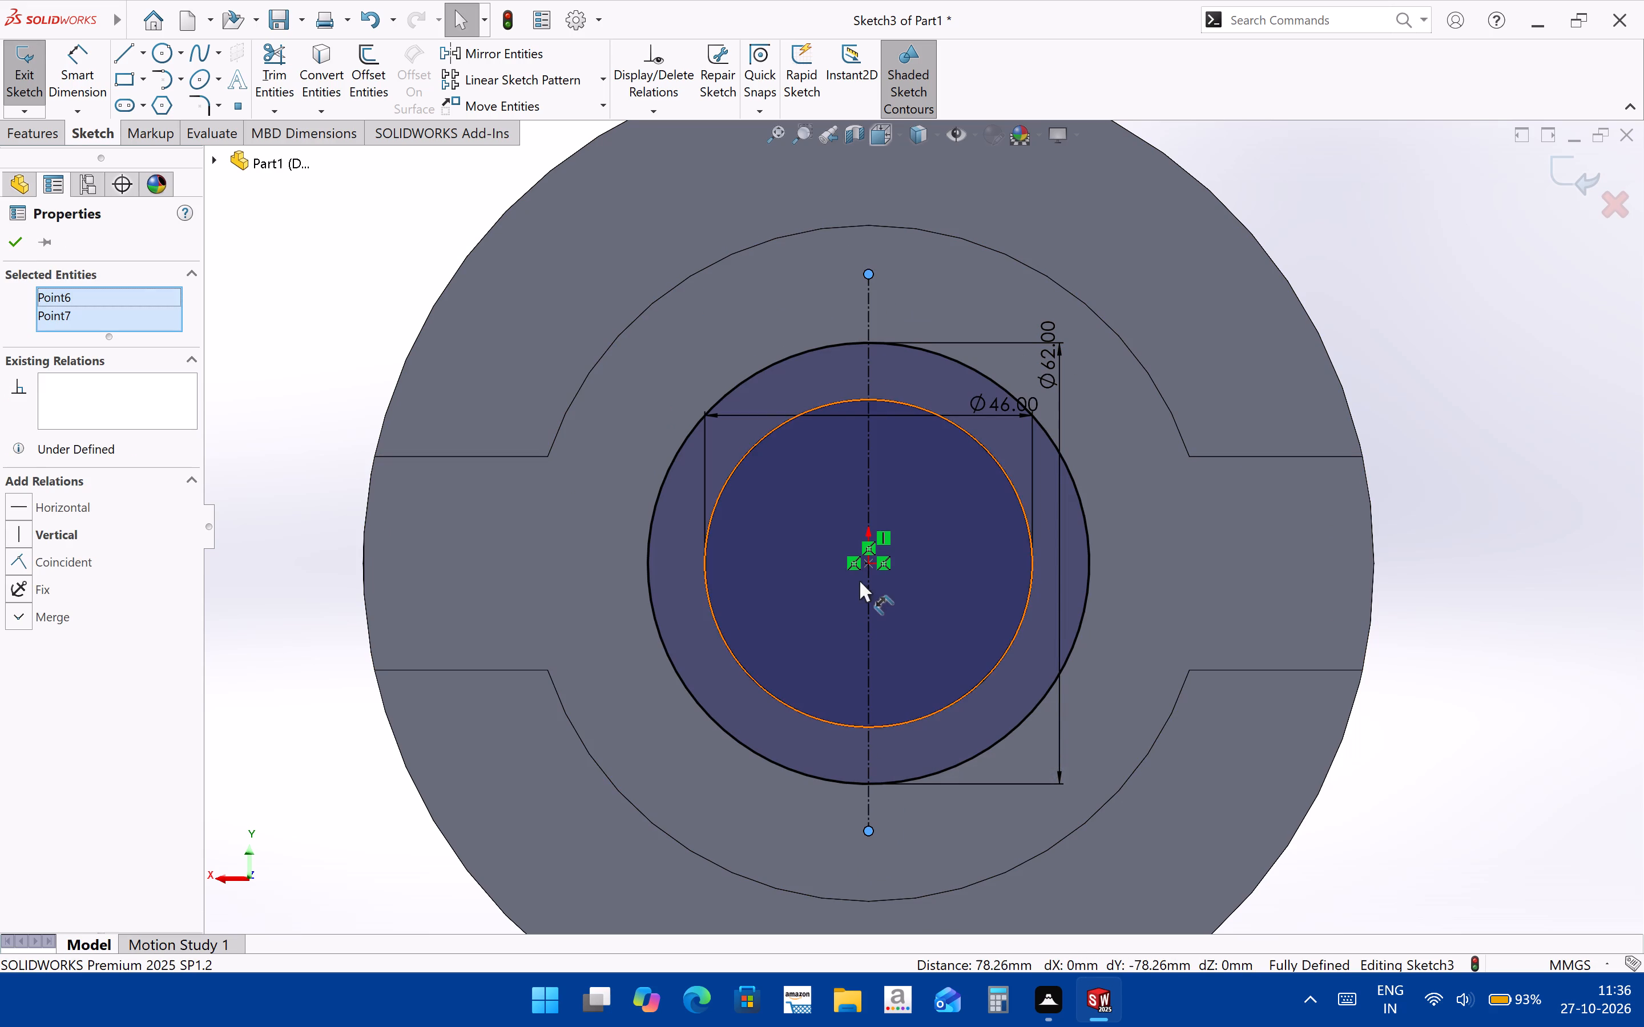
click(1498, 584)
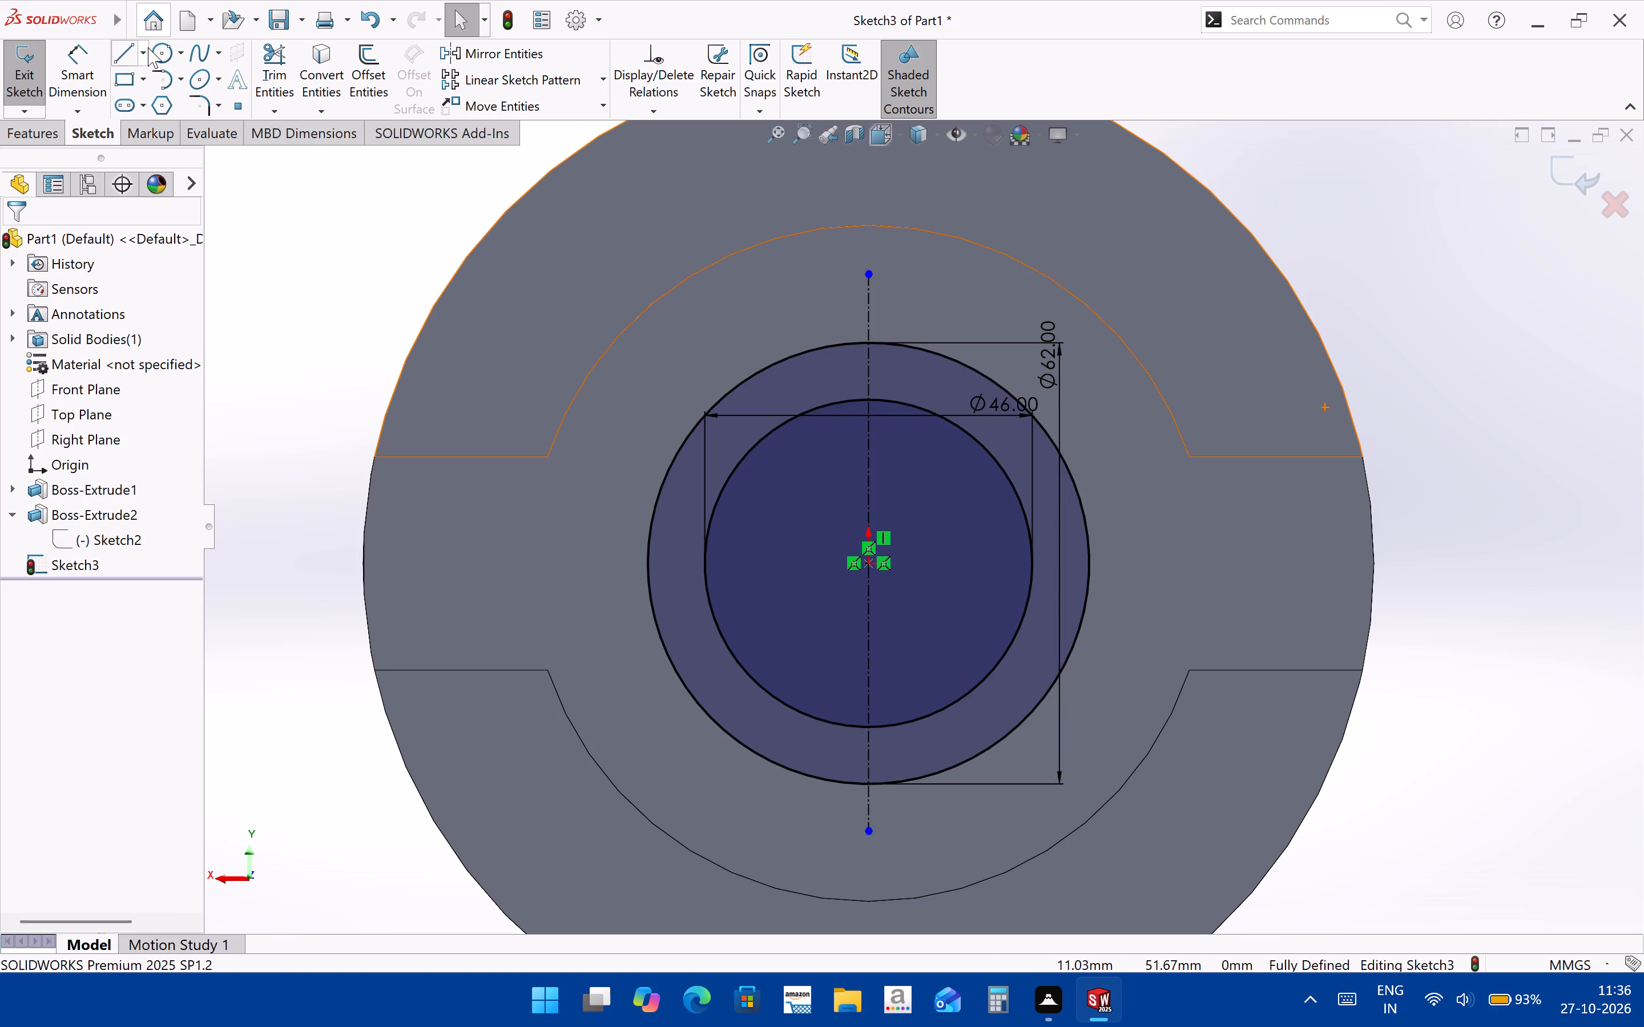
Sketch a horizontal centerline about 108 mm long through the origin, extending past both sides of the 62 mm circle.
click(148, 47)
click(155, 101)
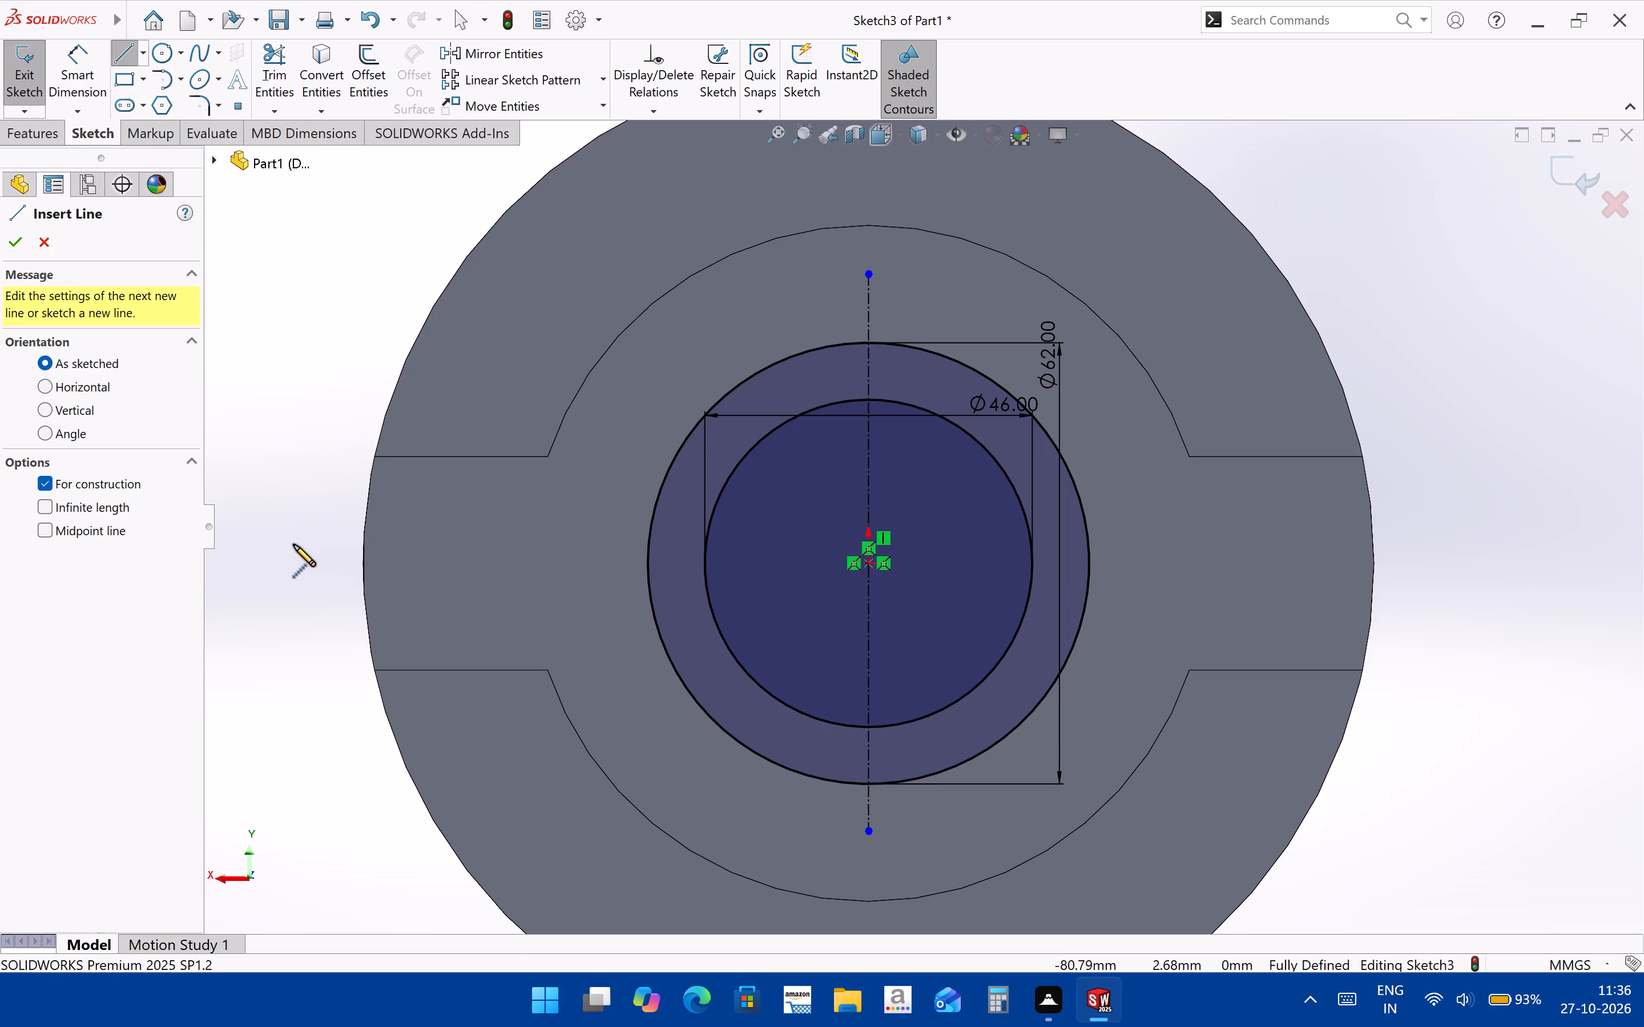
click(456, 566)
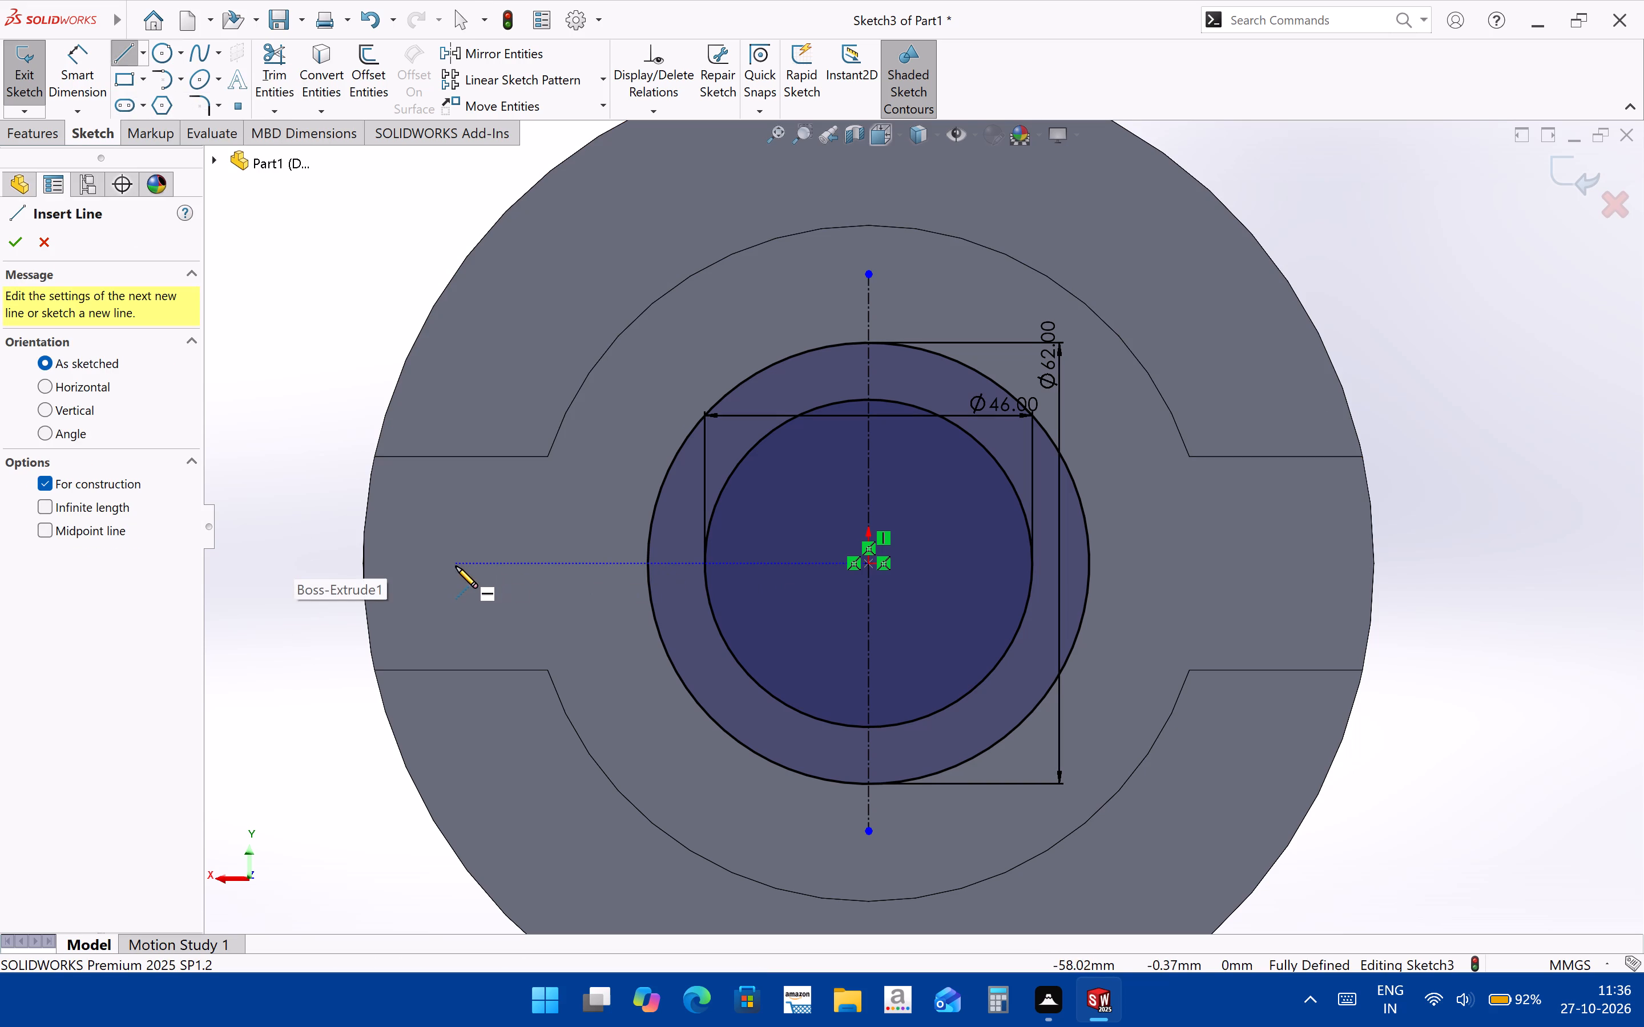
click(1227, 561)
key(Escape)
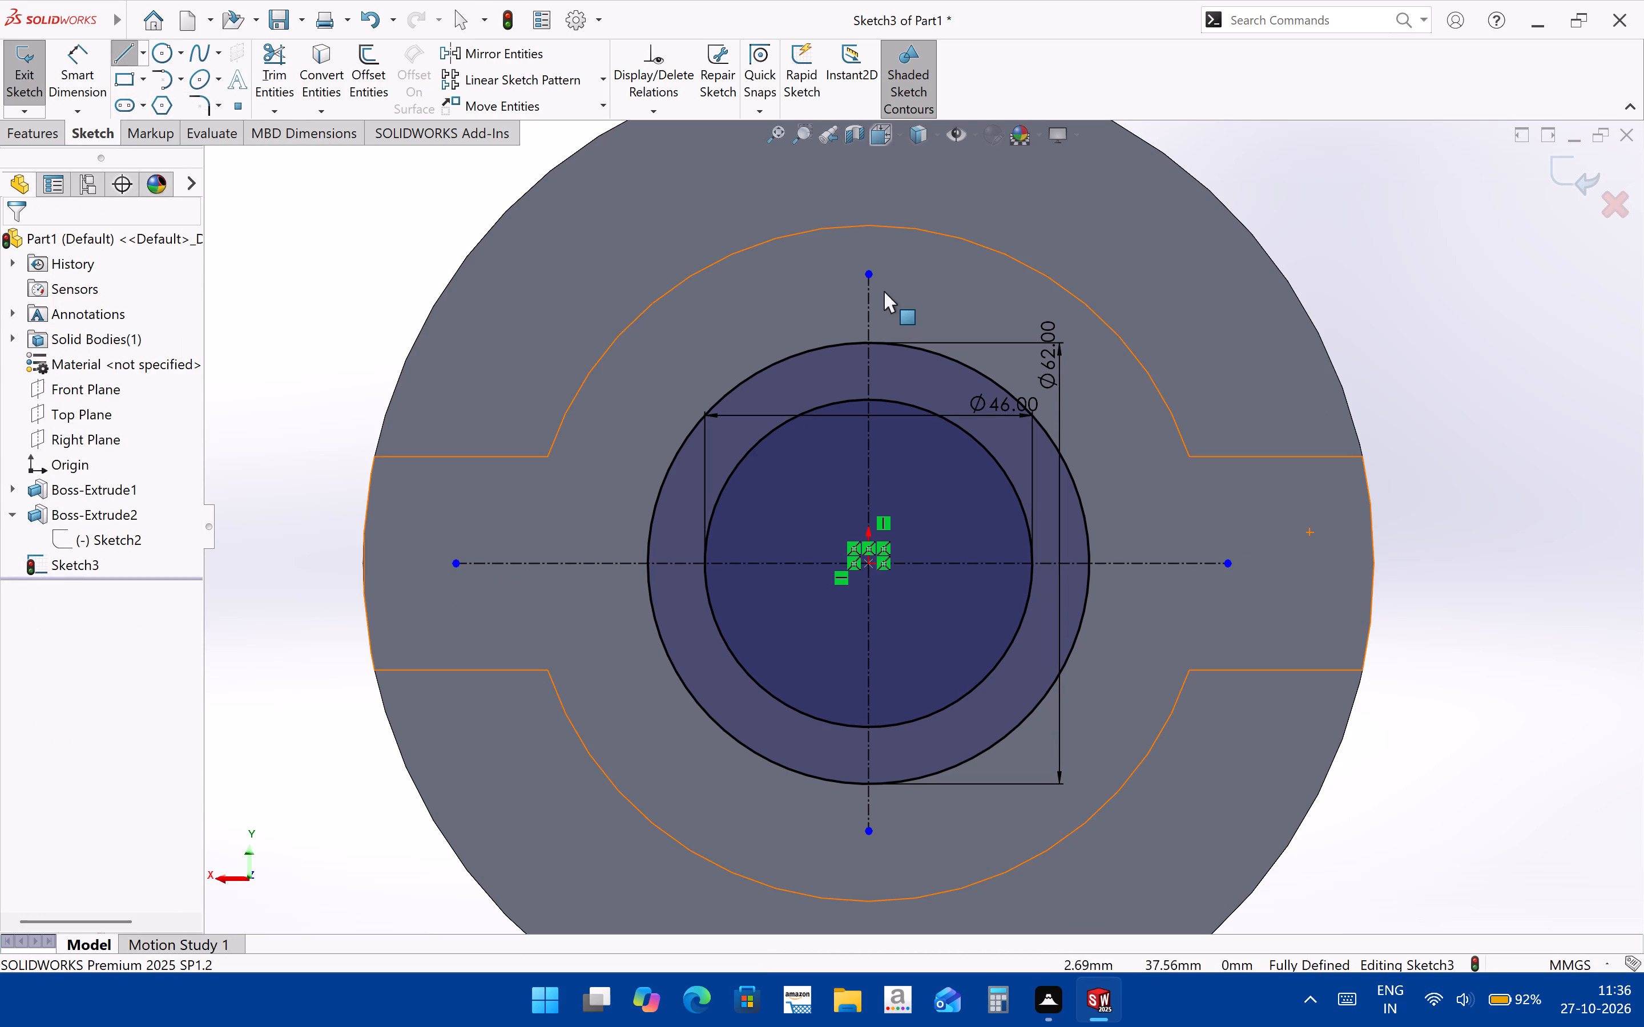
Make the two endpoints of the vertical centerline symmetric about the horizontal centerline.
click(870, 272)
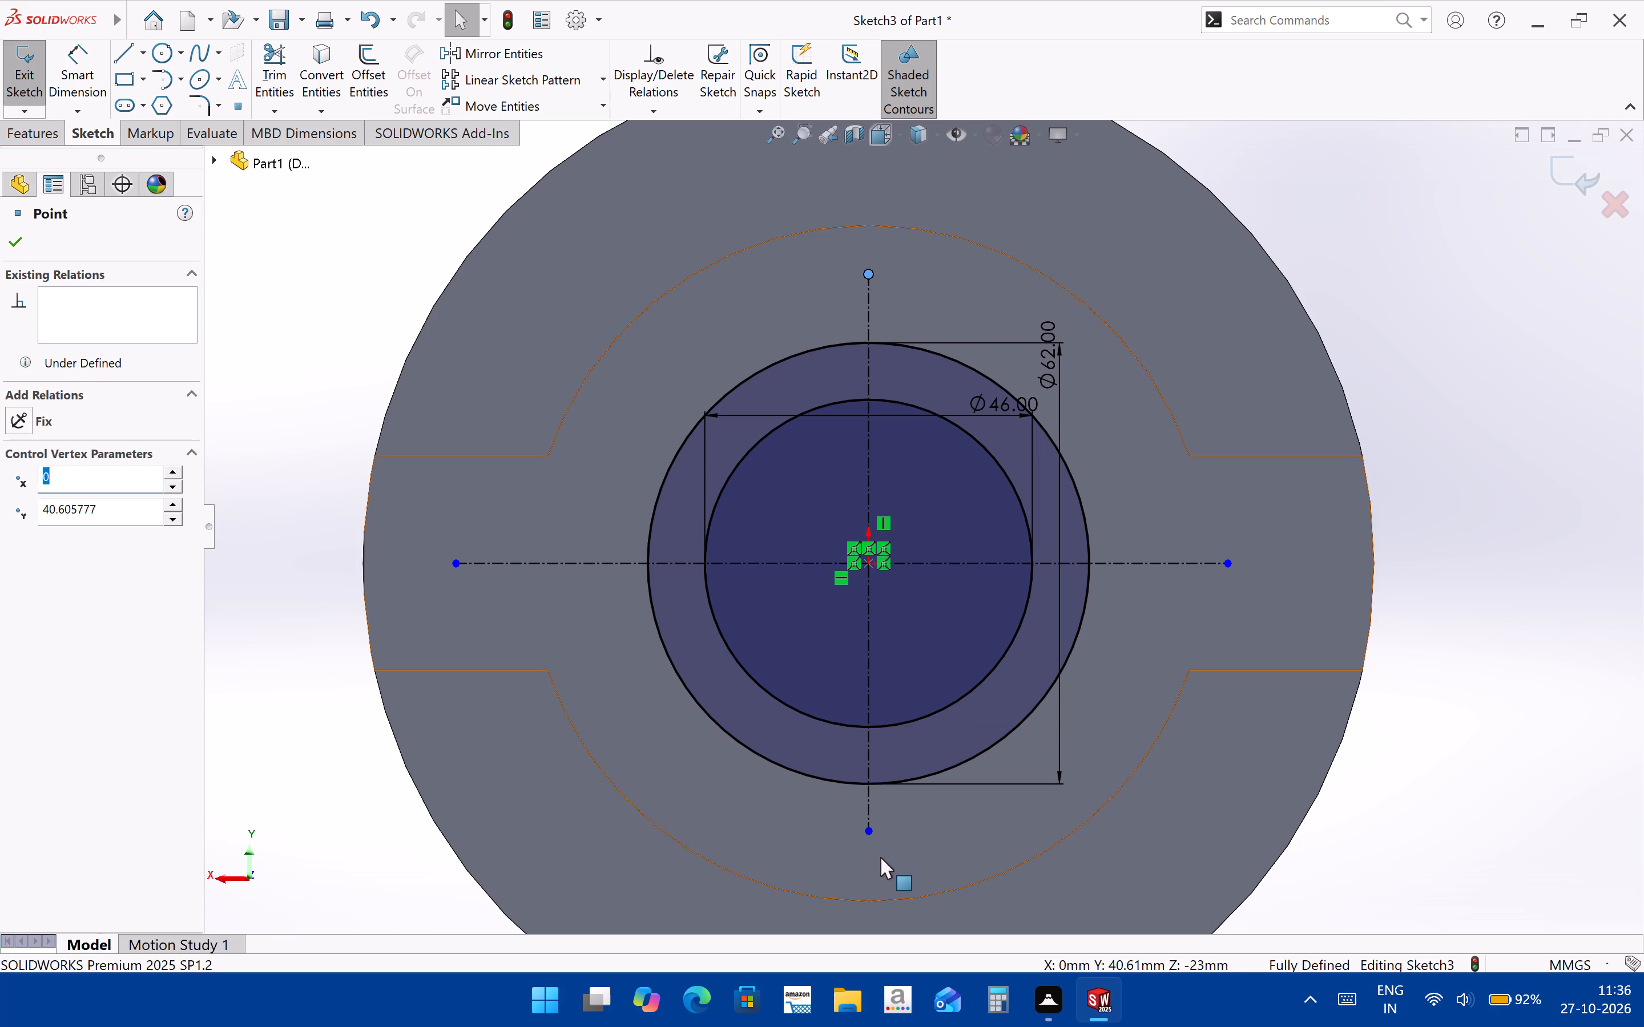
ctrl+click(869, 832)
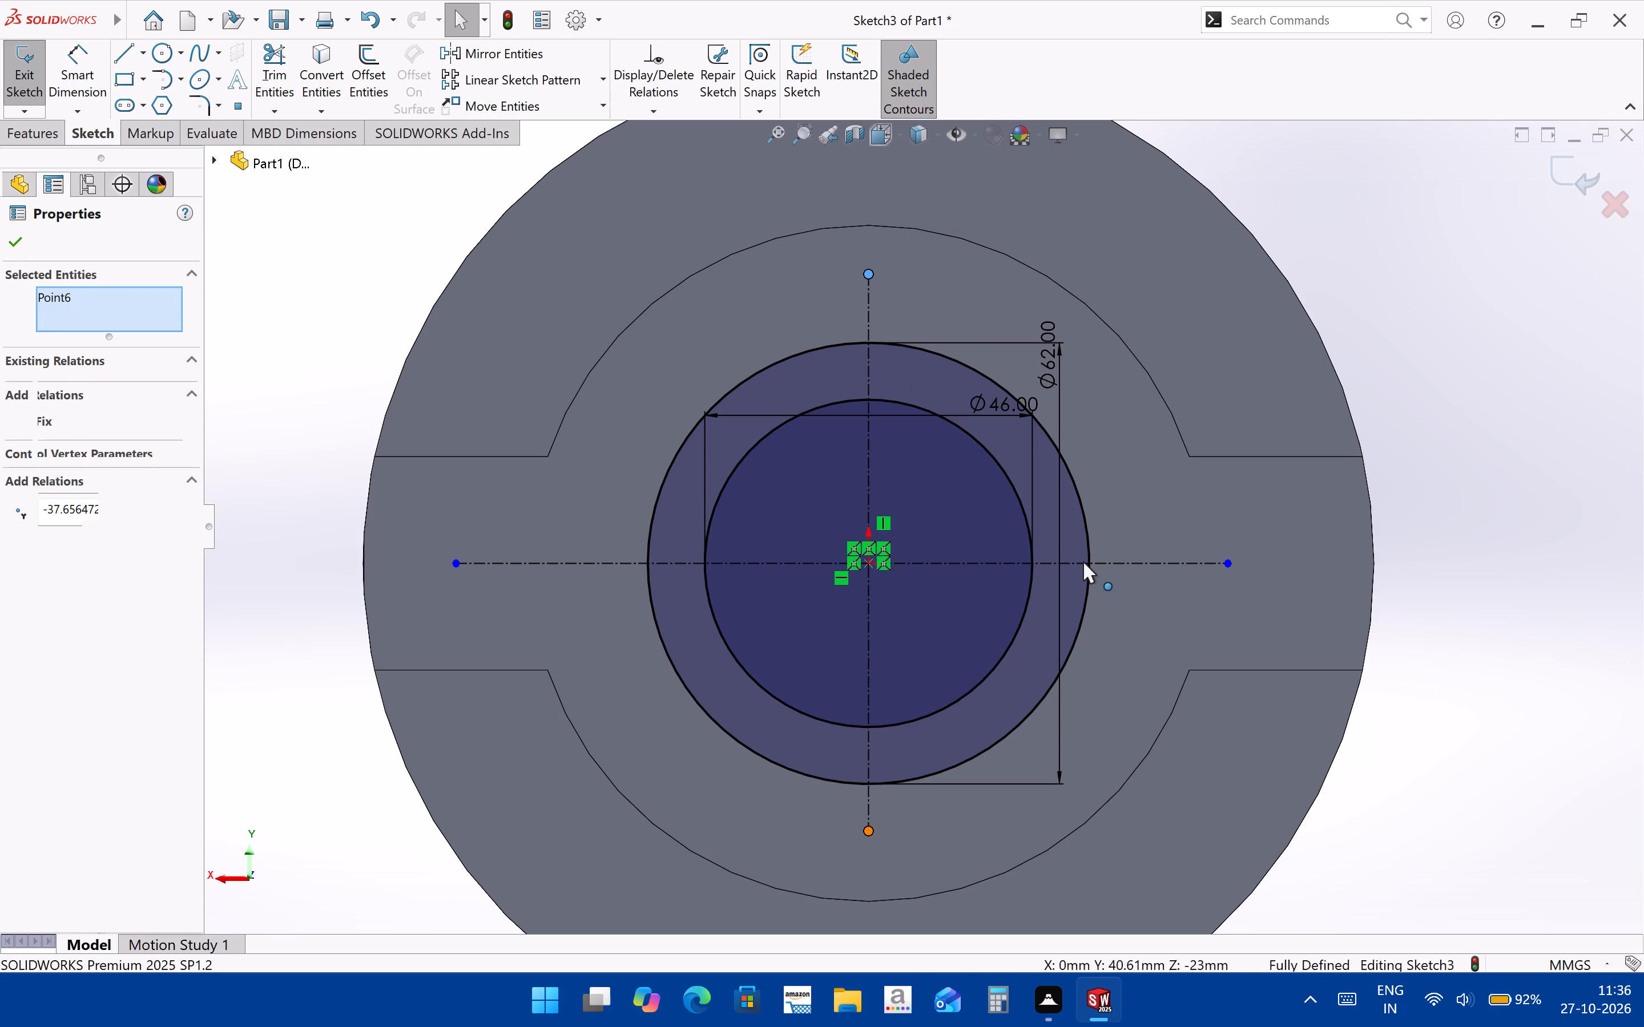
ctrl+click(1083, 561)
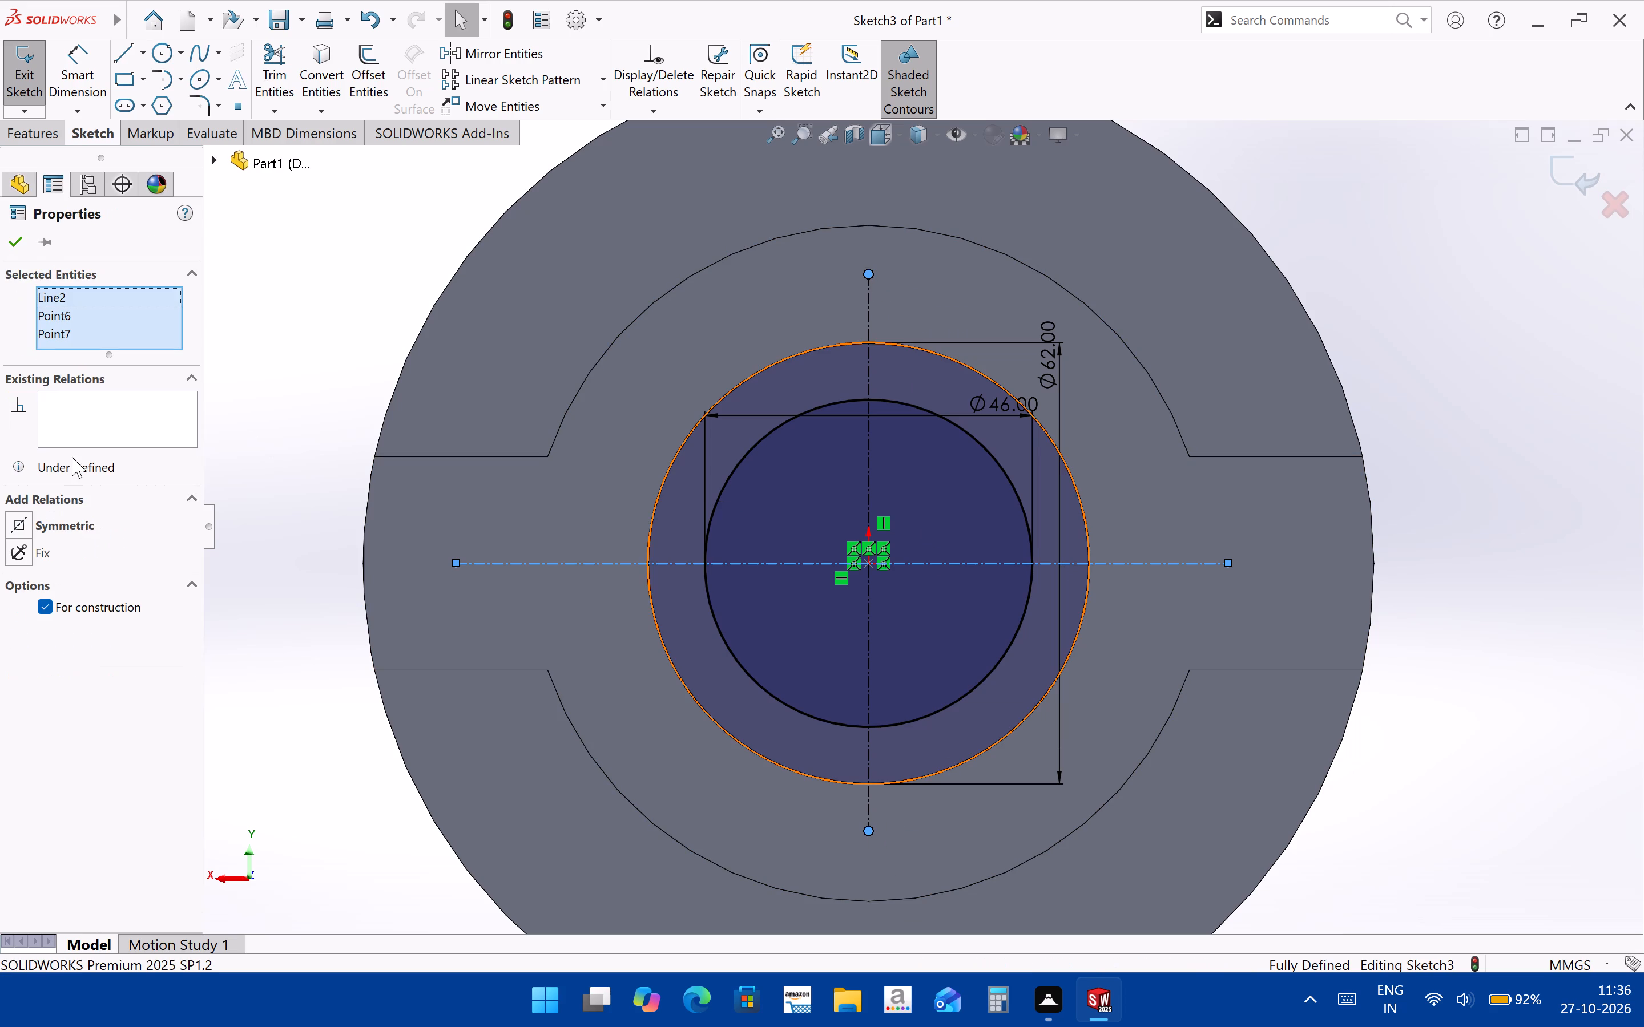
click(78, 521)
click(1359, 303)
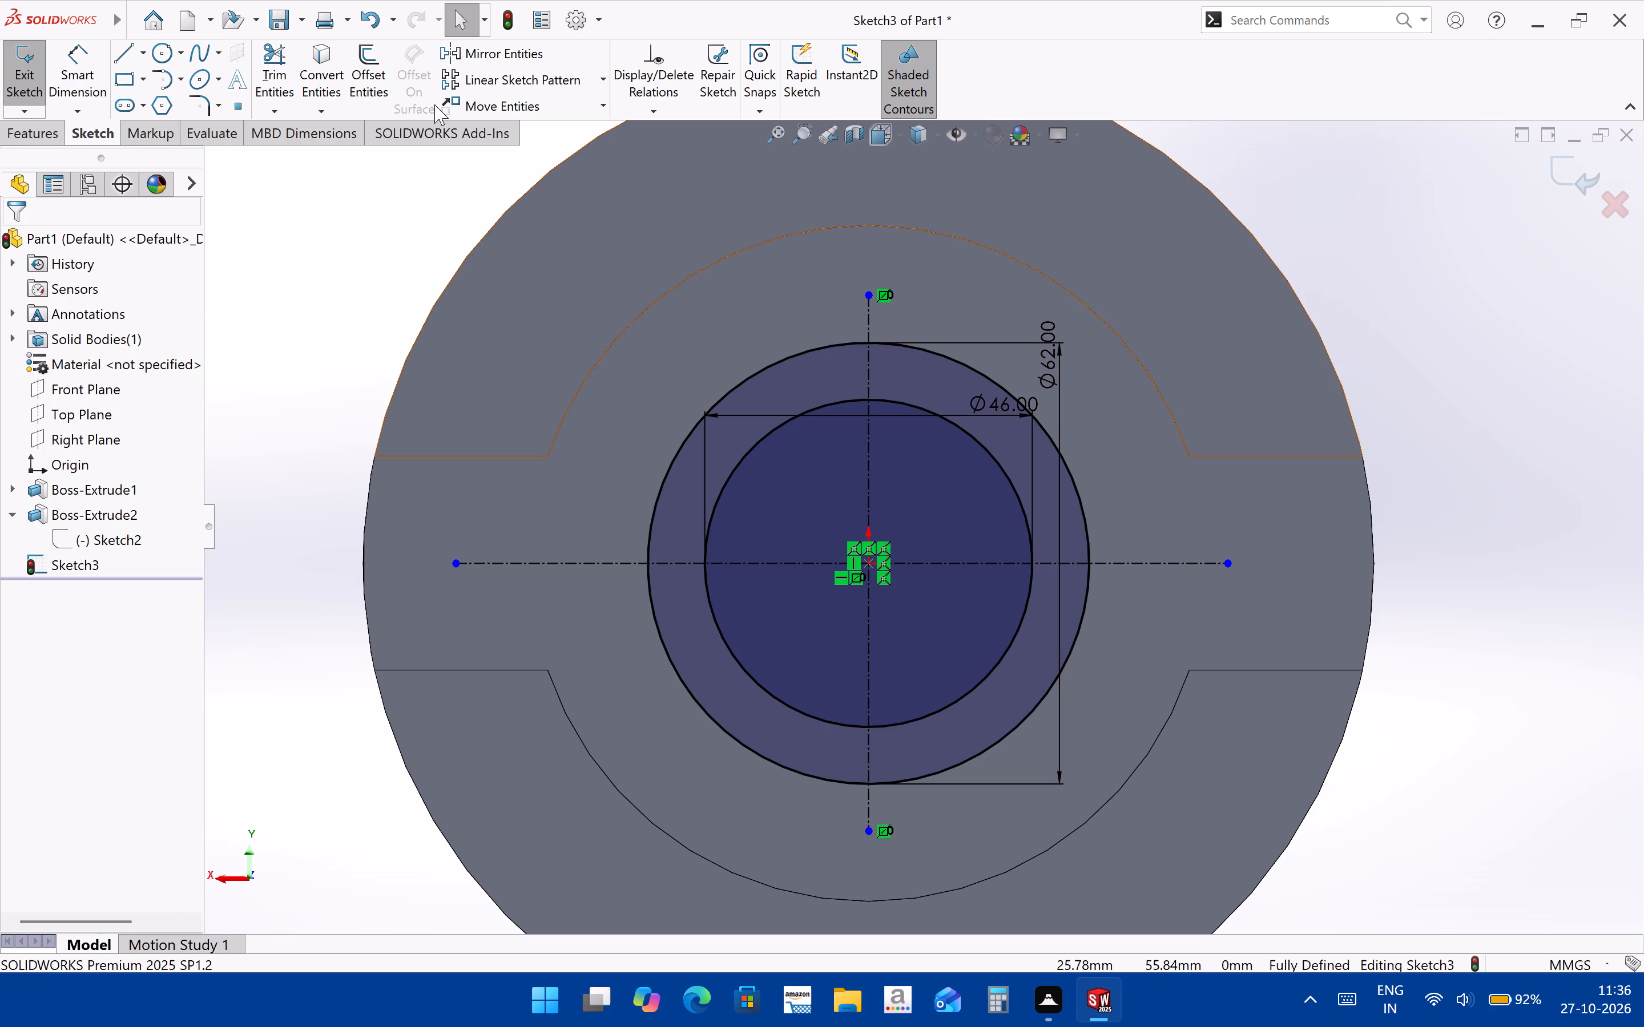
Dimension the vertical centerline's length at 70 mm.
click(82, 66)
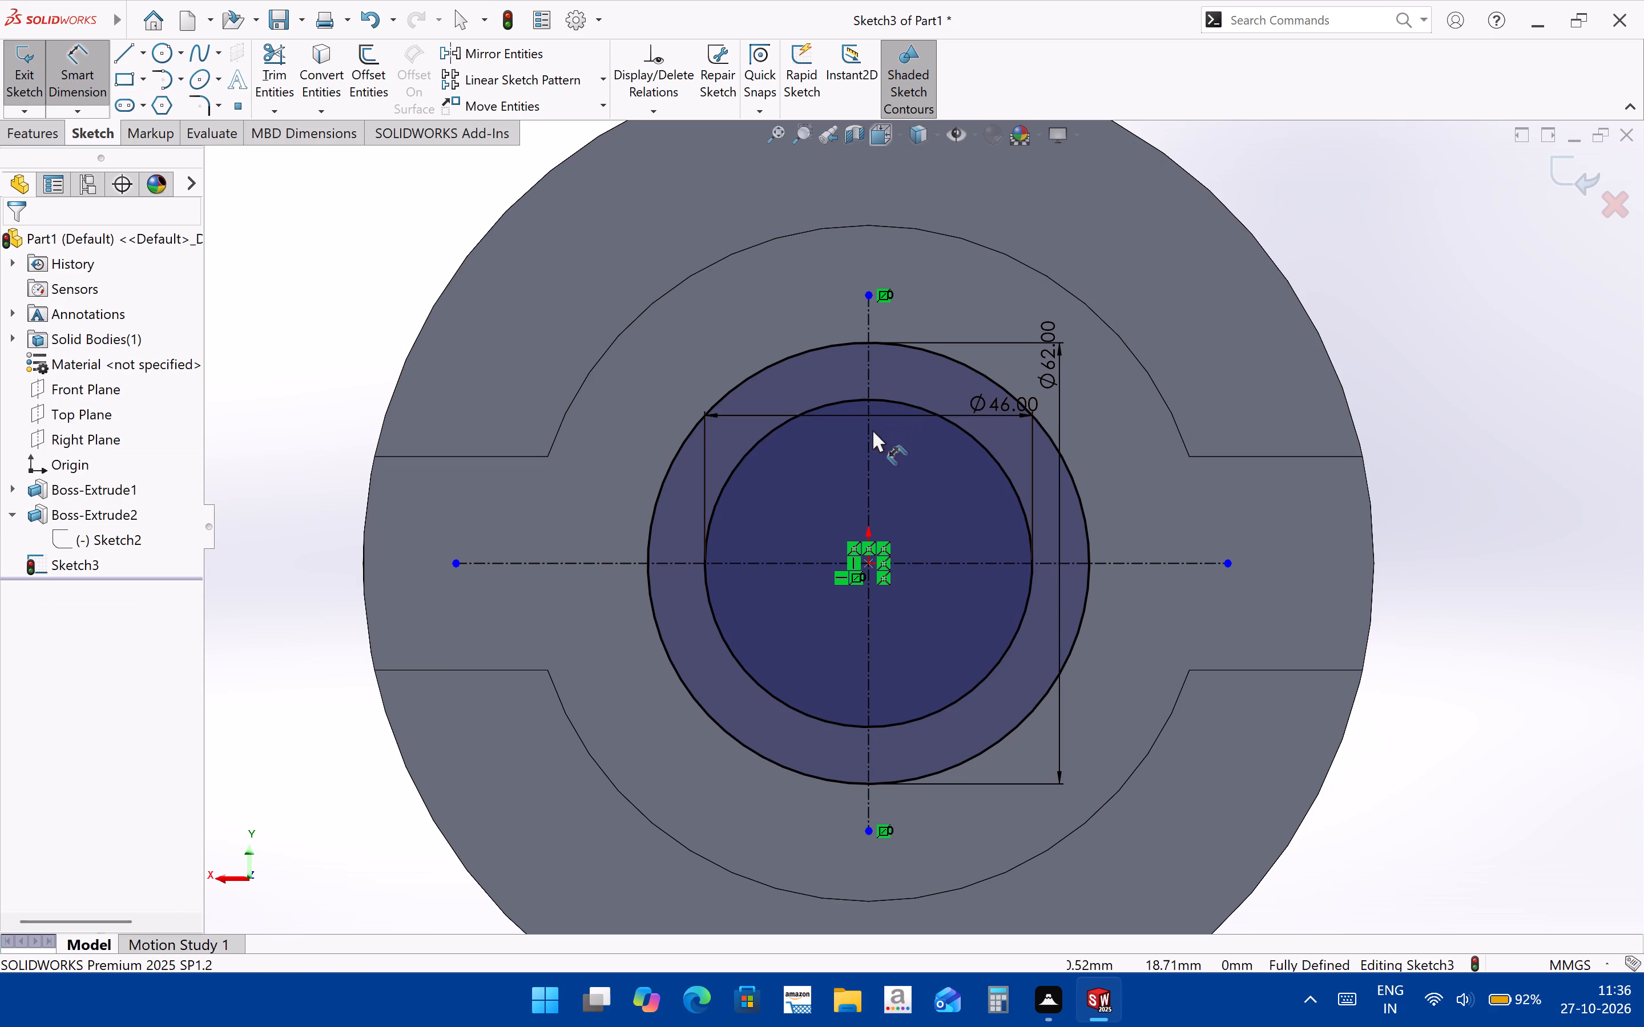
click(868, 800)
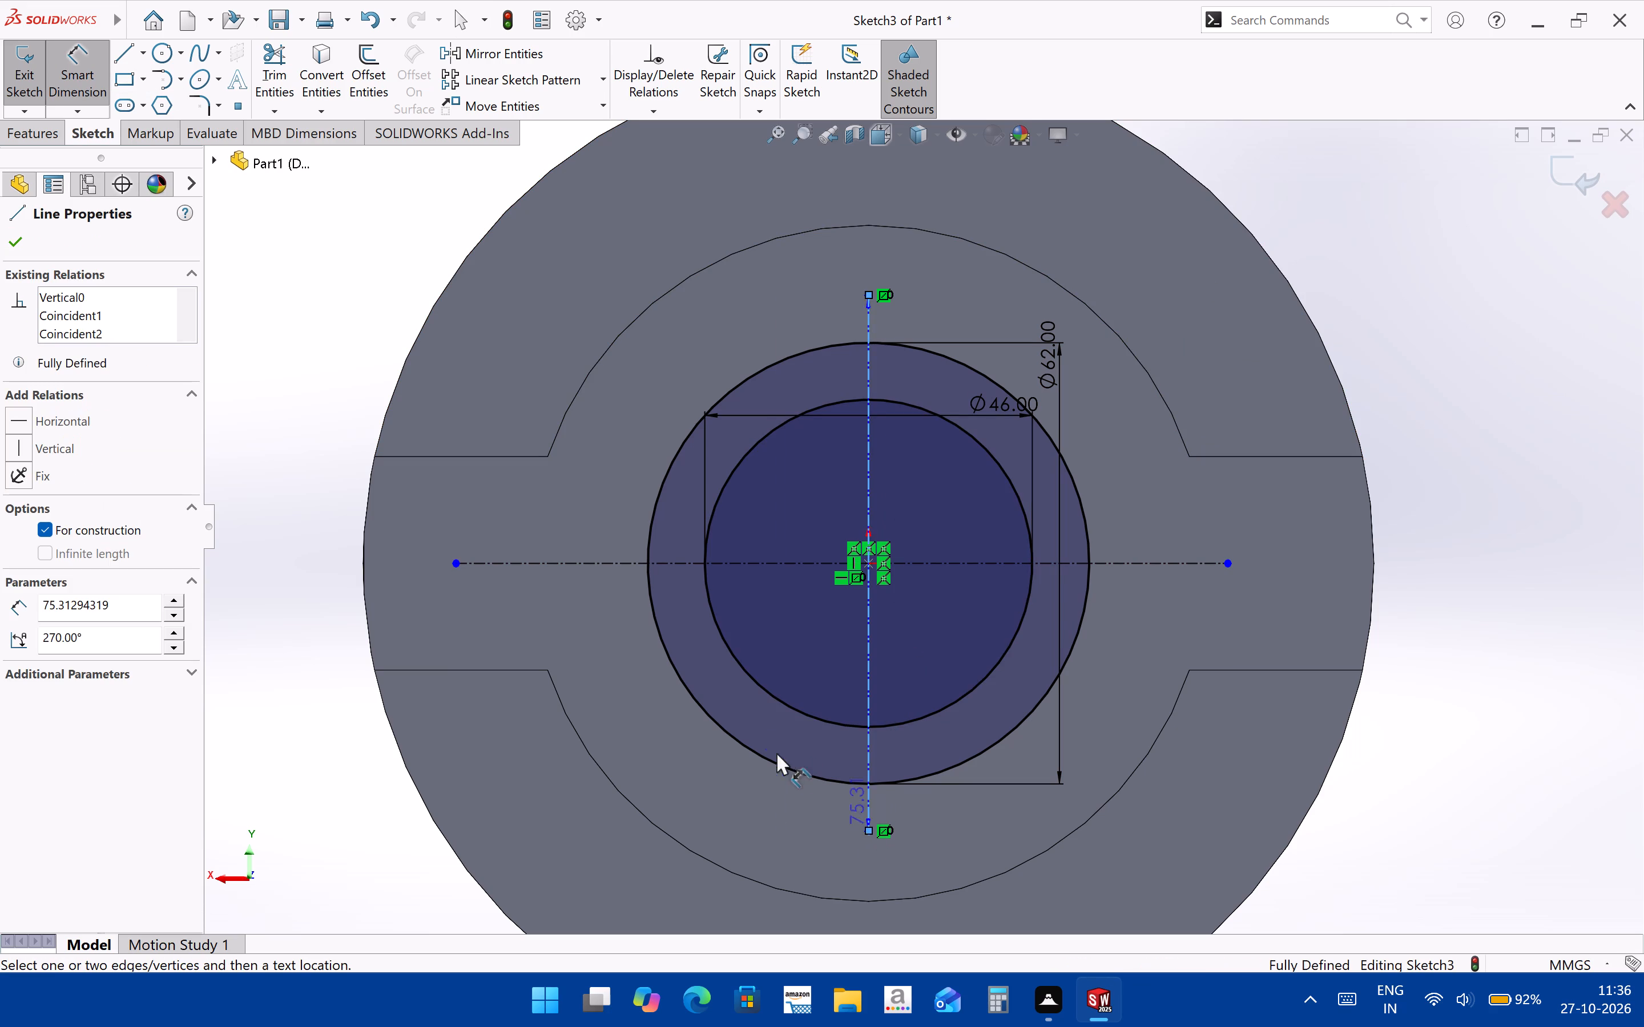
click(673, 731)
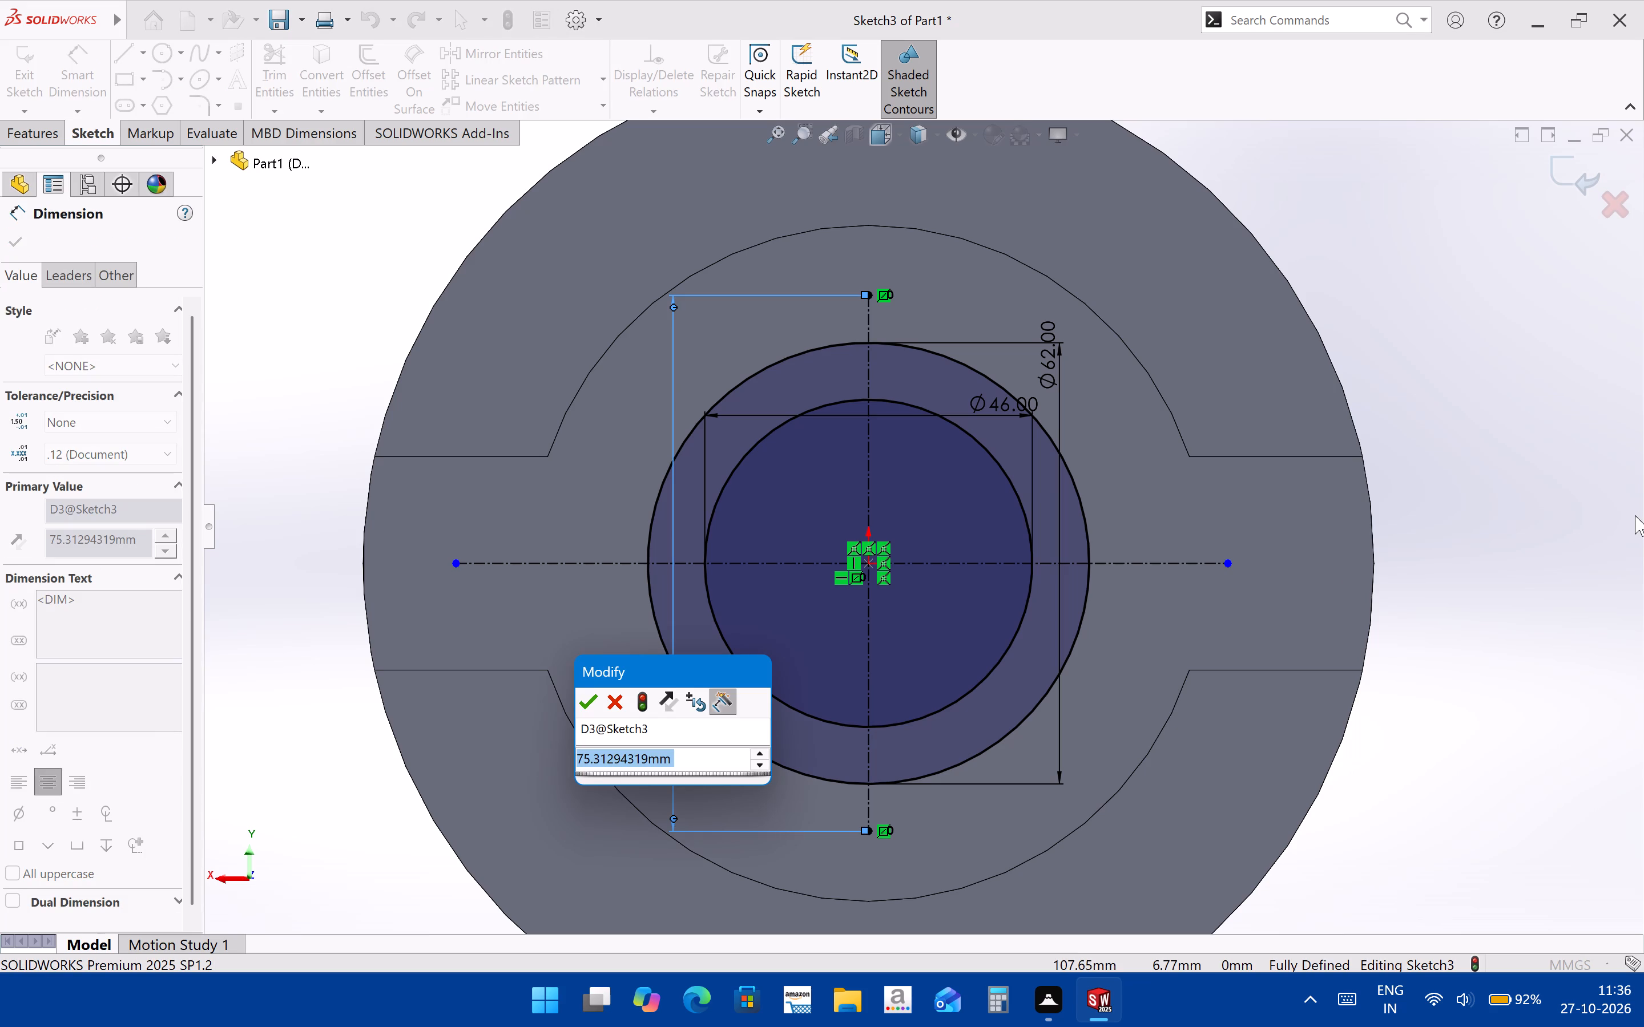
text(70)
key(Return)
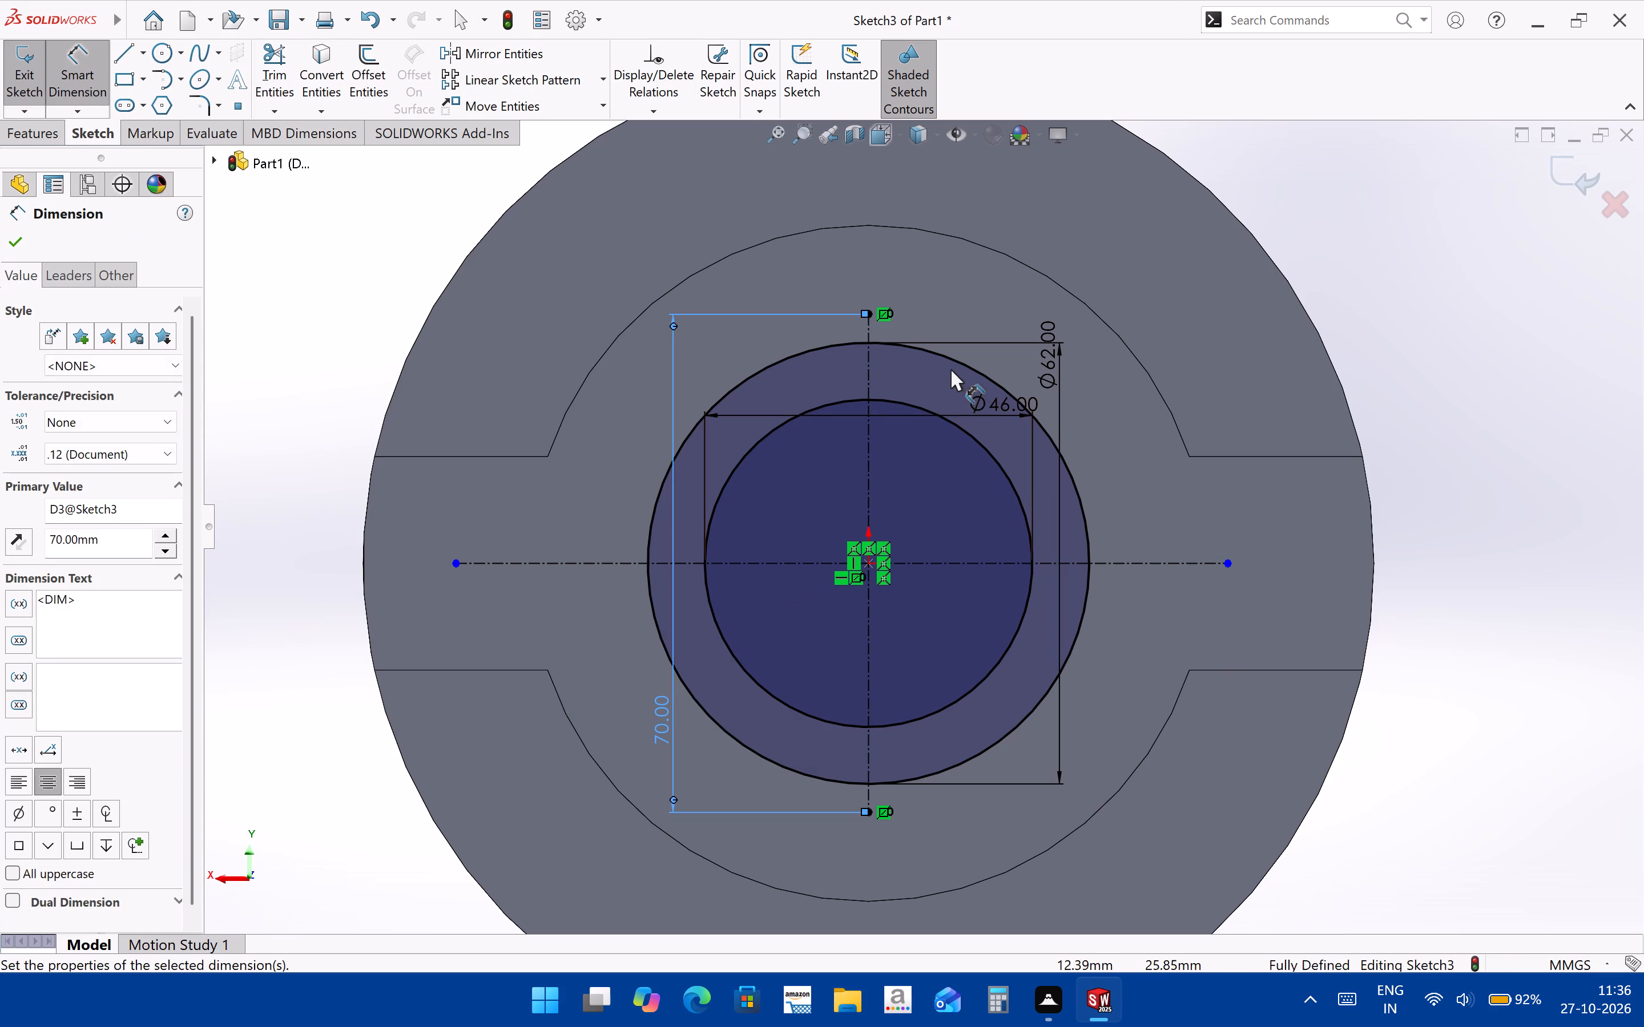
Sketch two small circles about 5.4 mm in diameter, one centred on each endpoint of the vertical centerline.
click(159, 52)
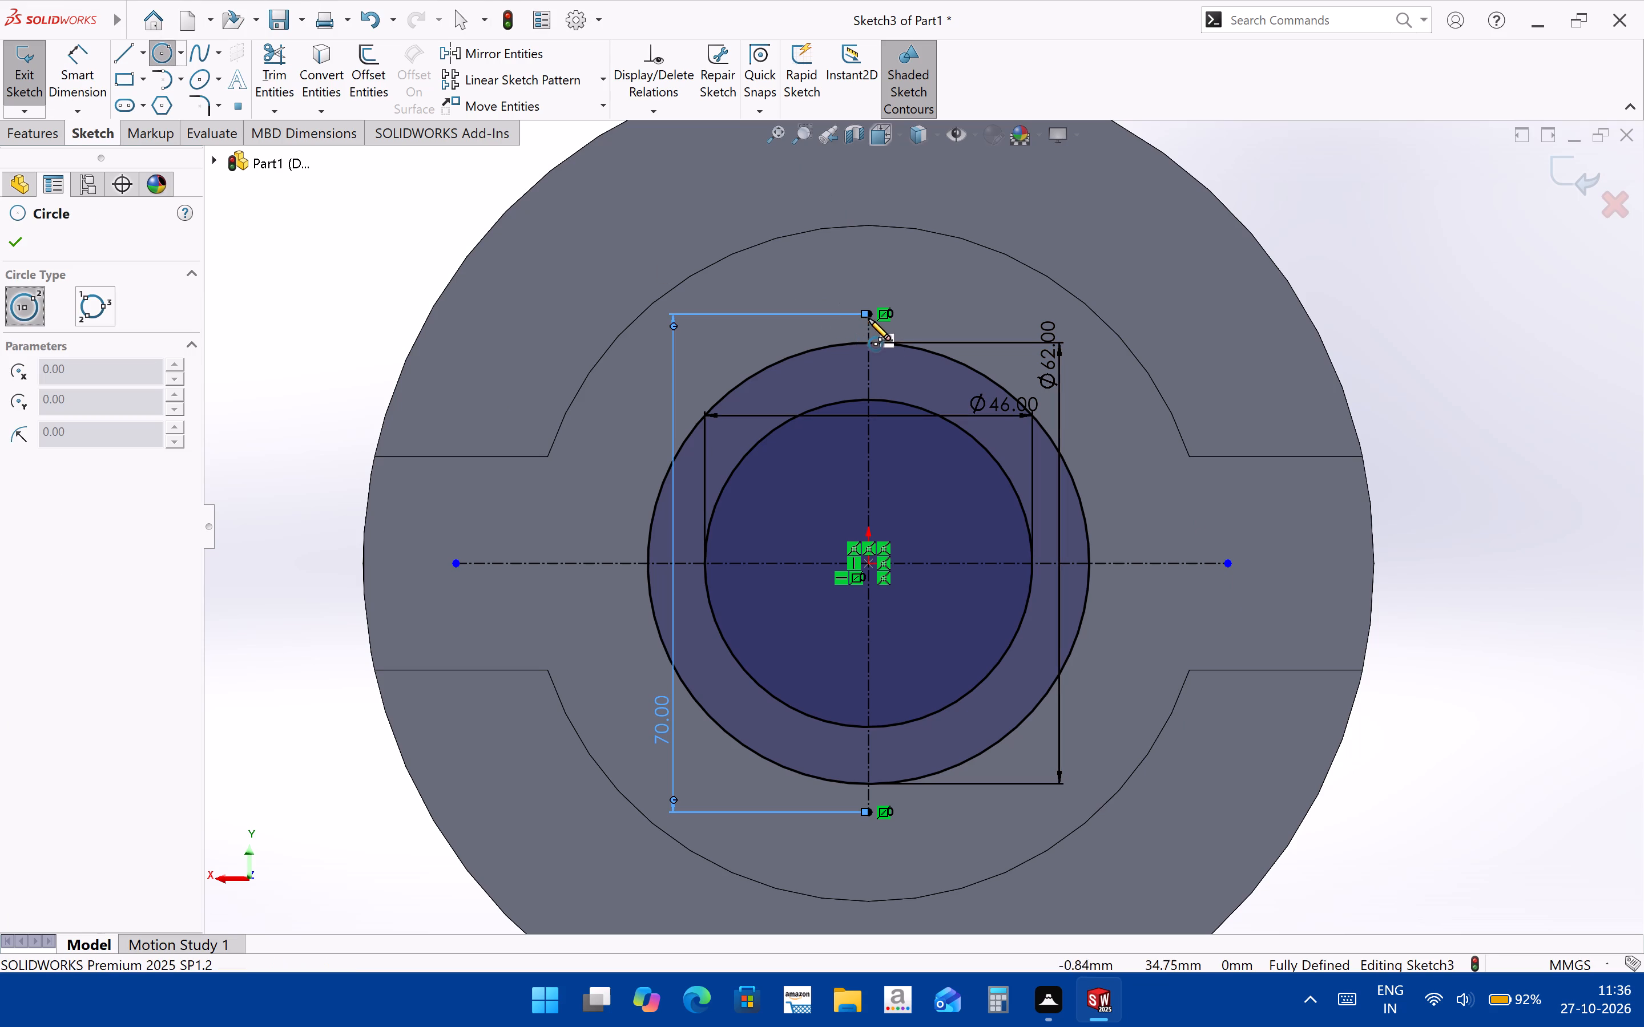
click(870, 314)
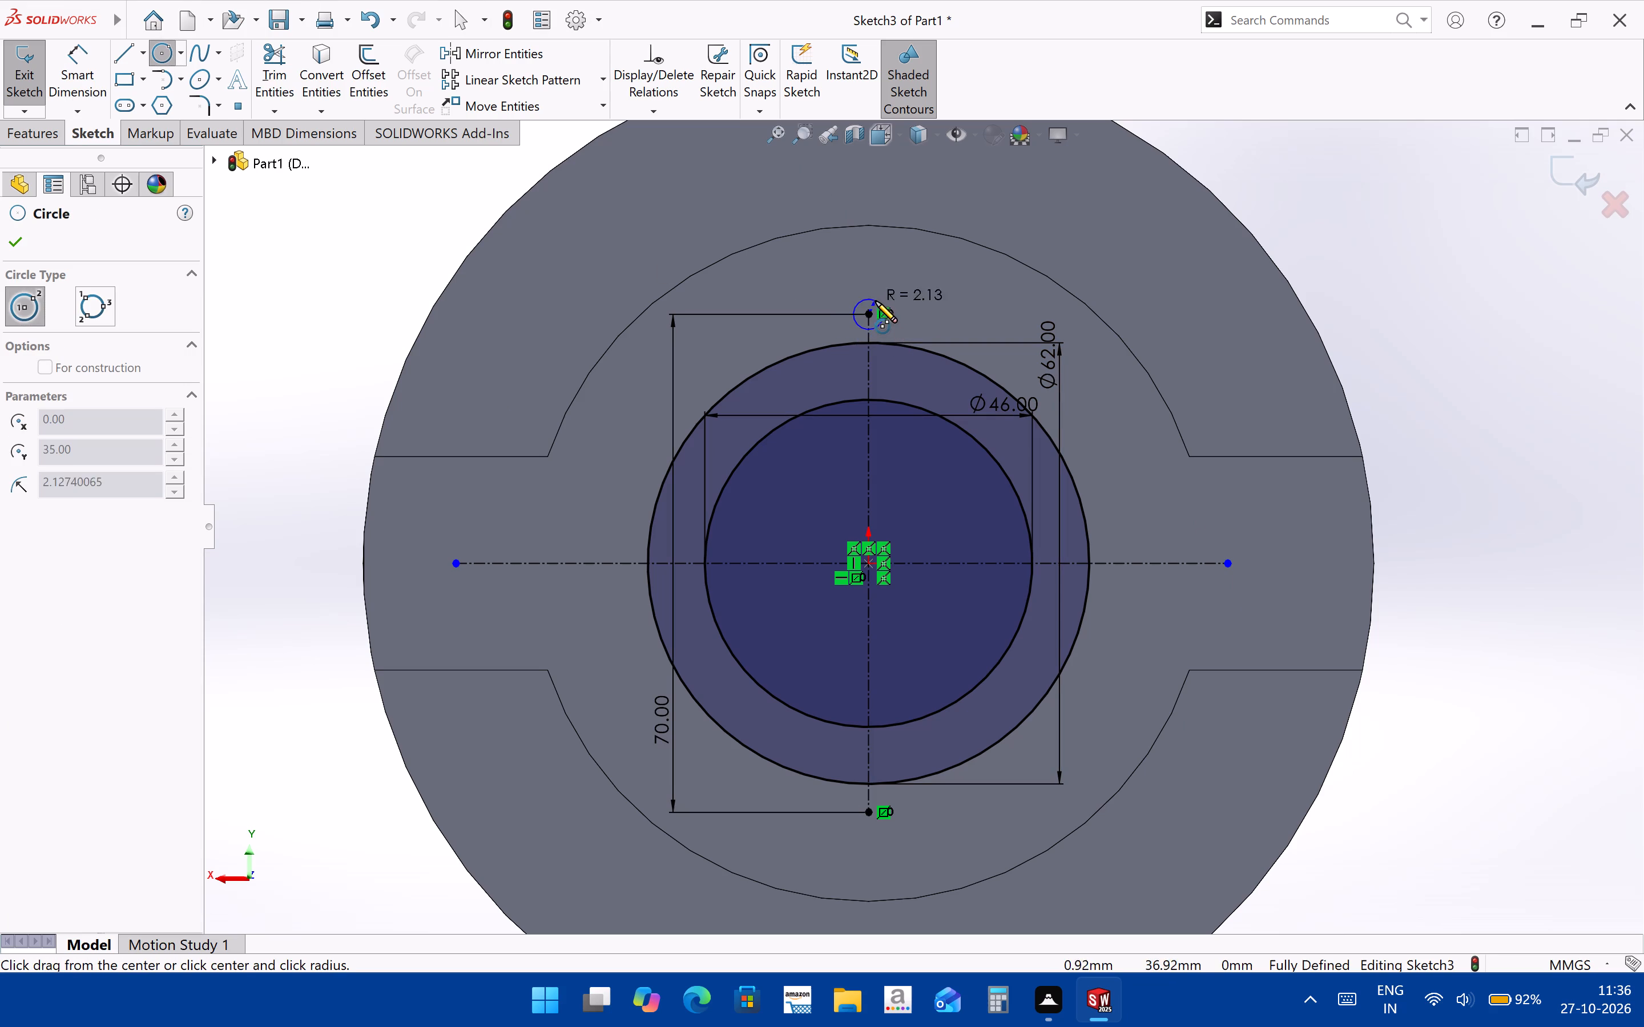
click(877, 297)
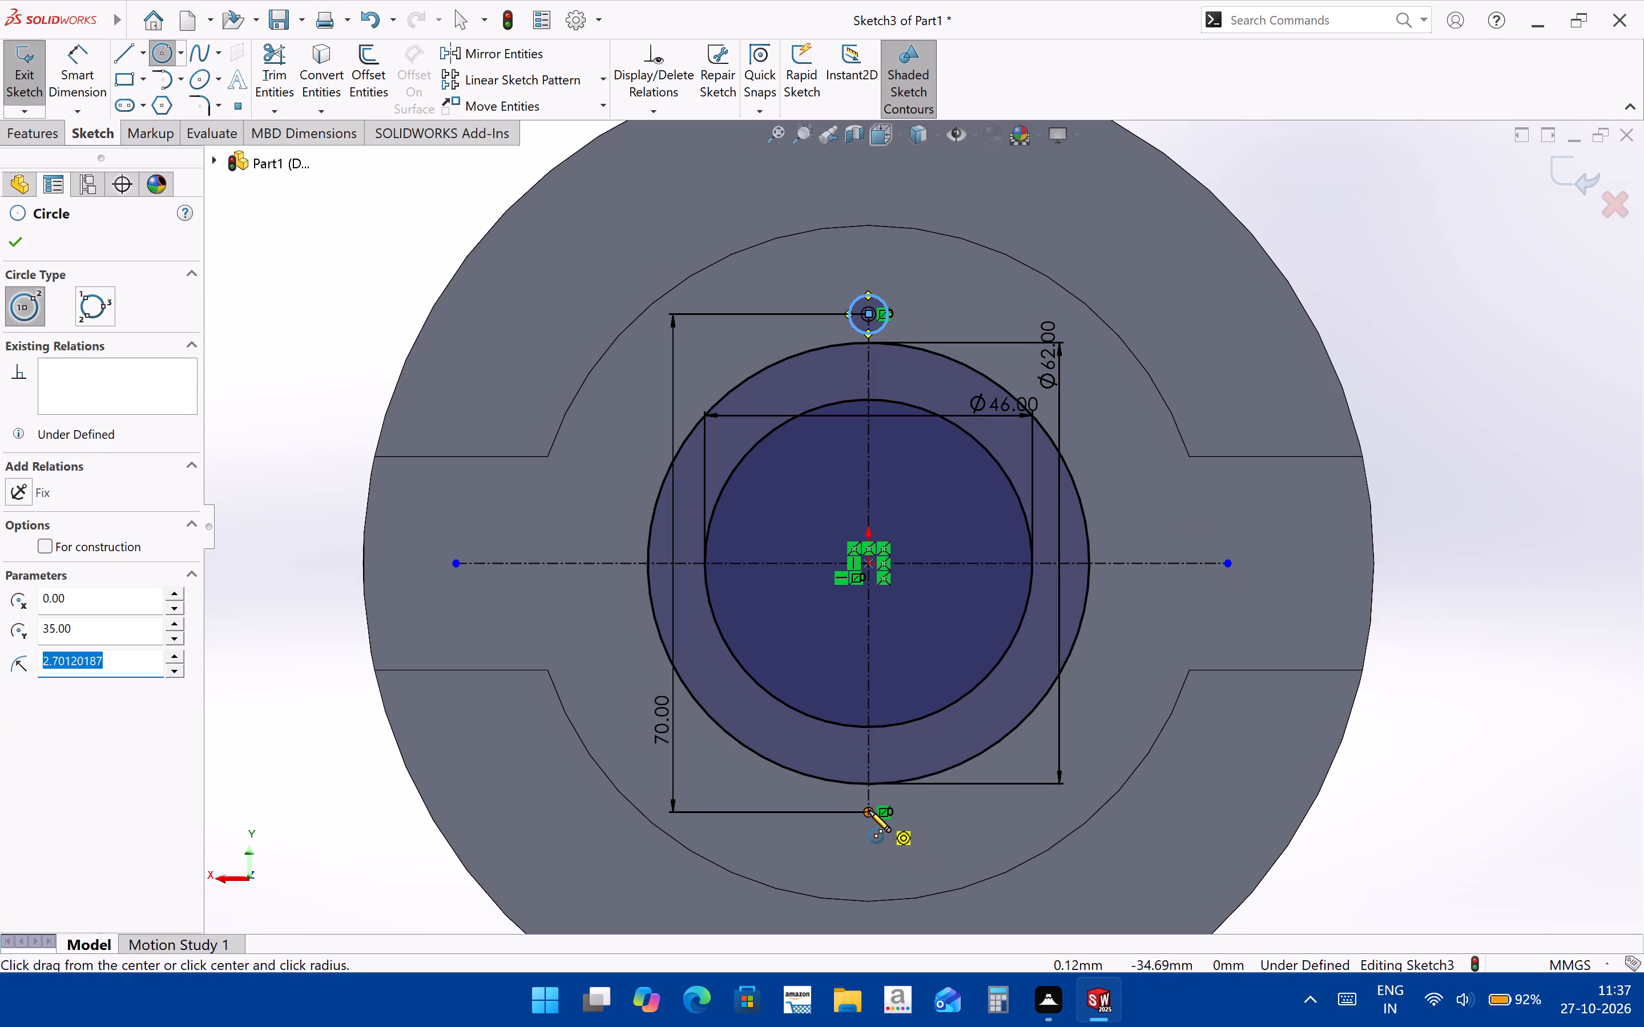
click(869, 811)
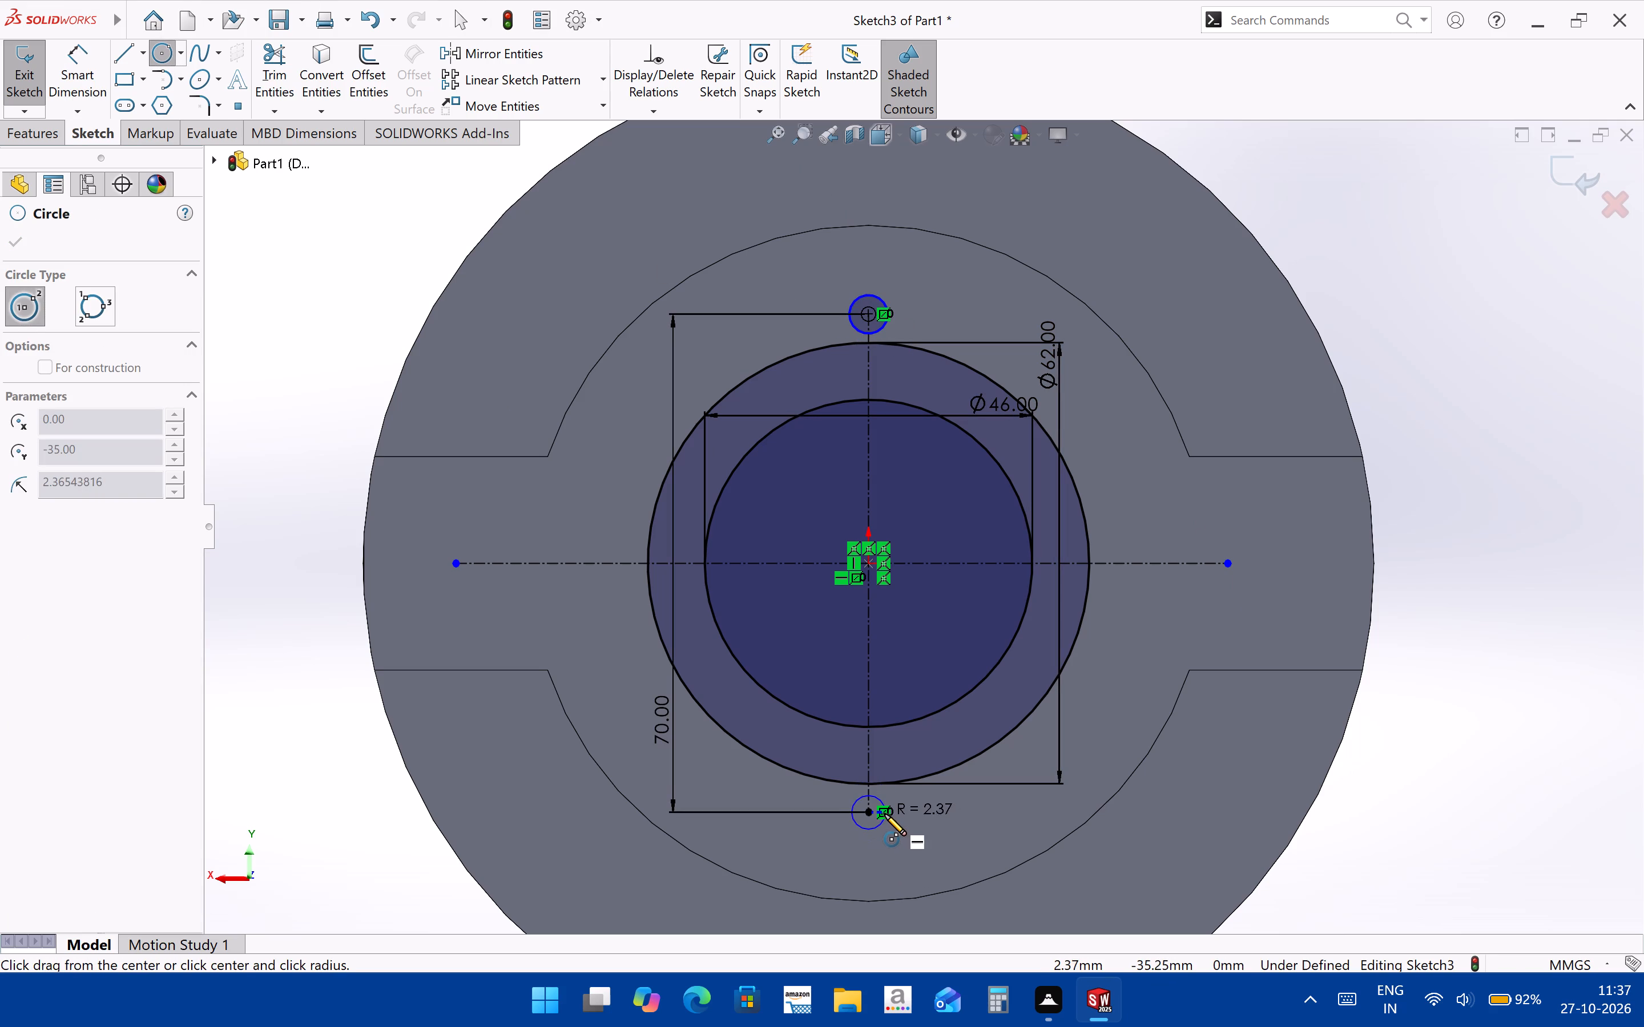
click(885, 822)
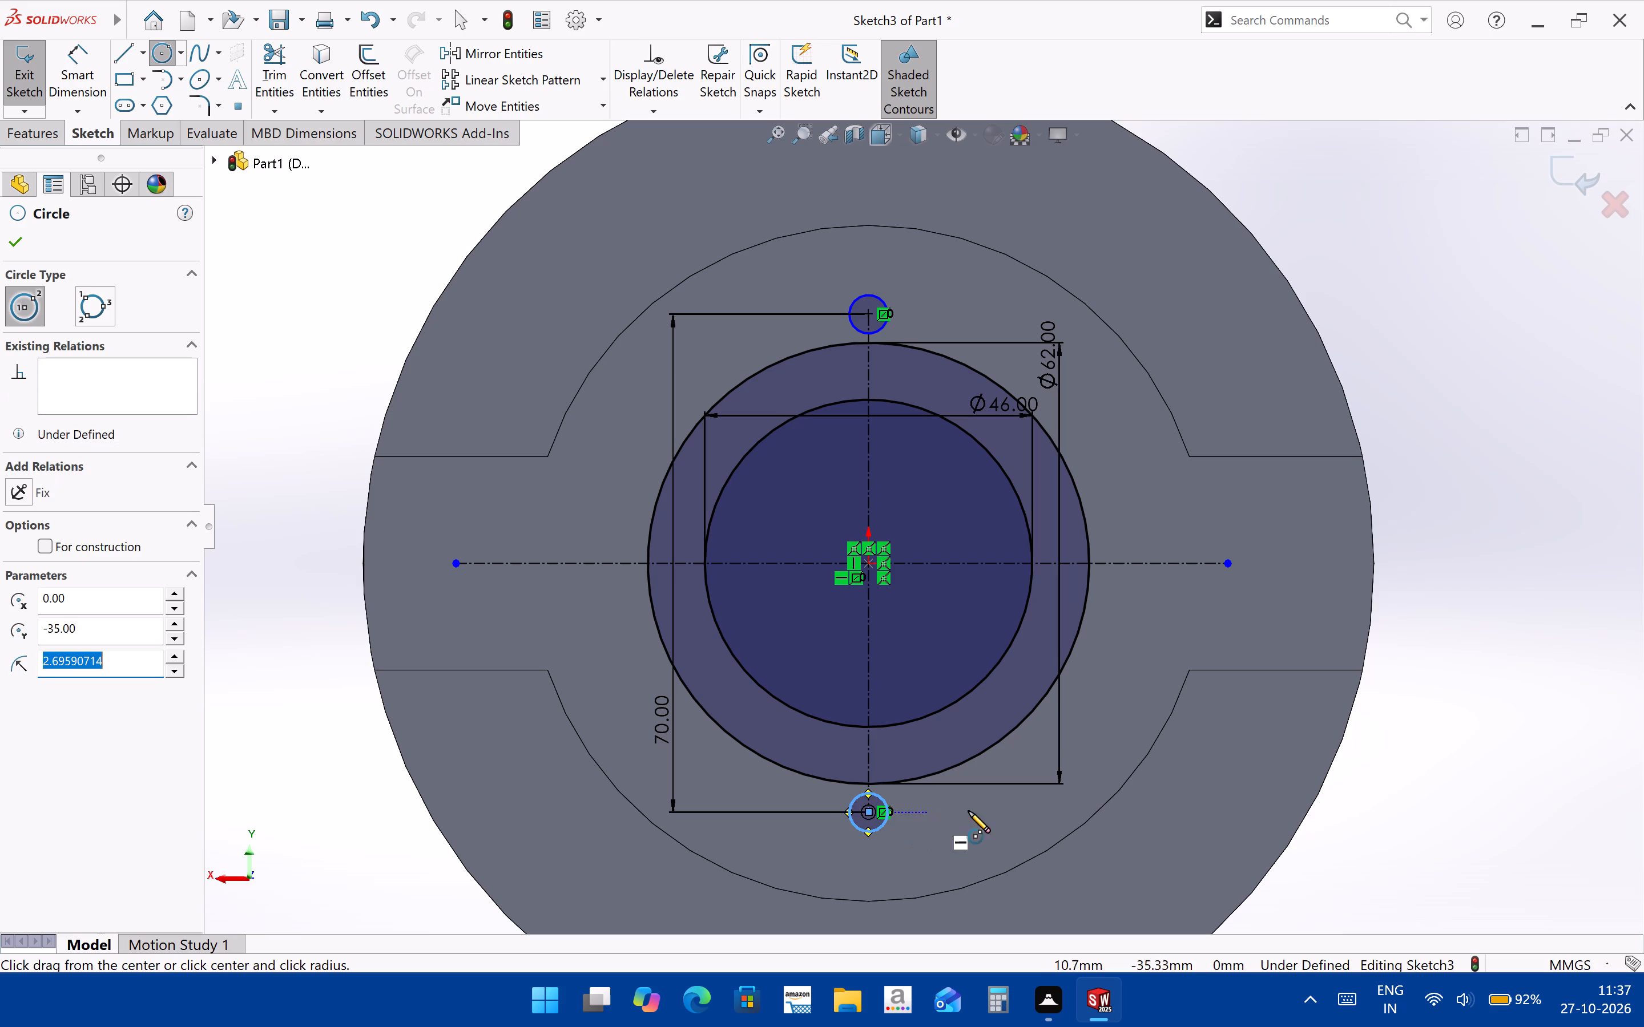
key(Escape)
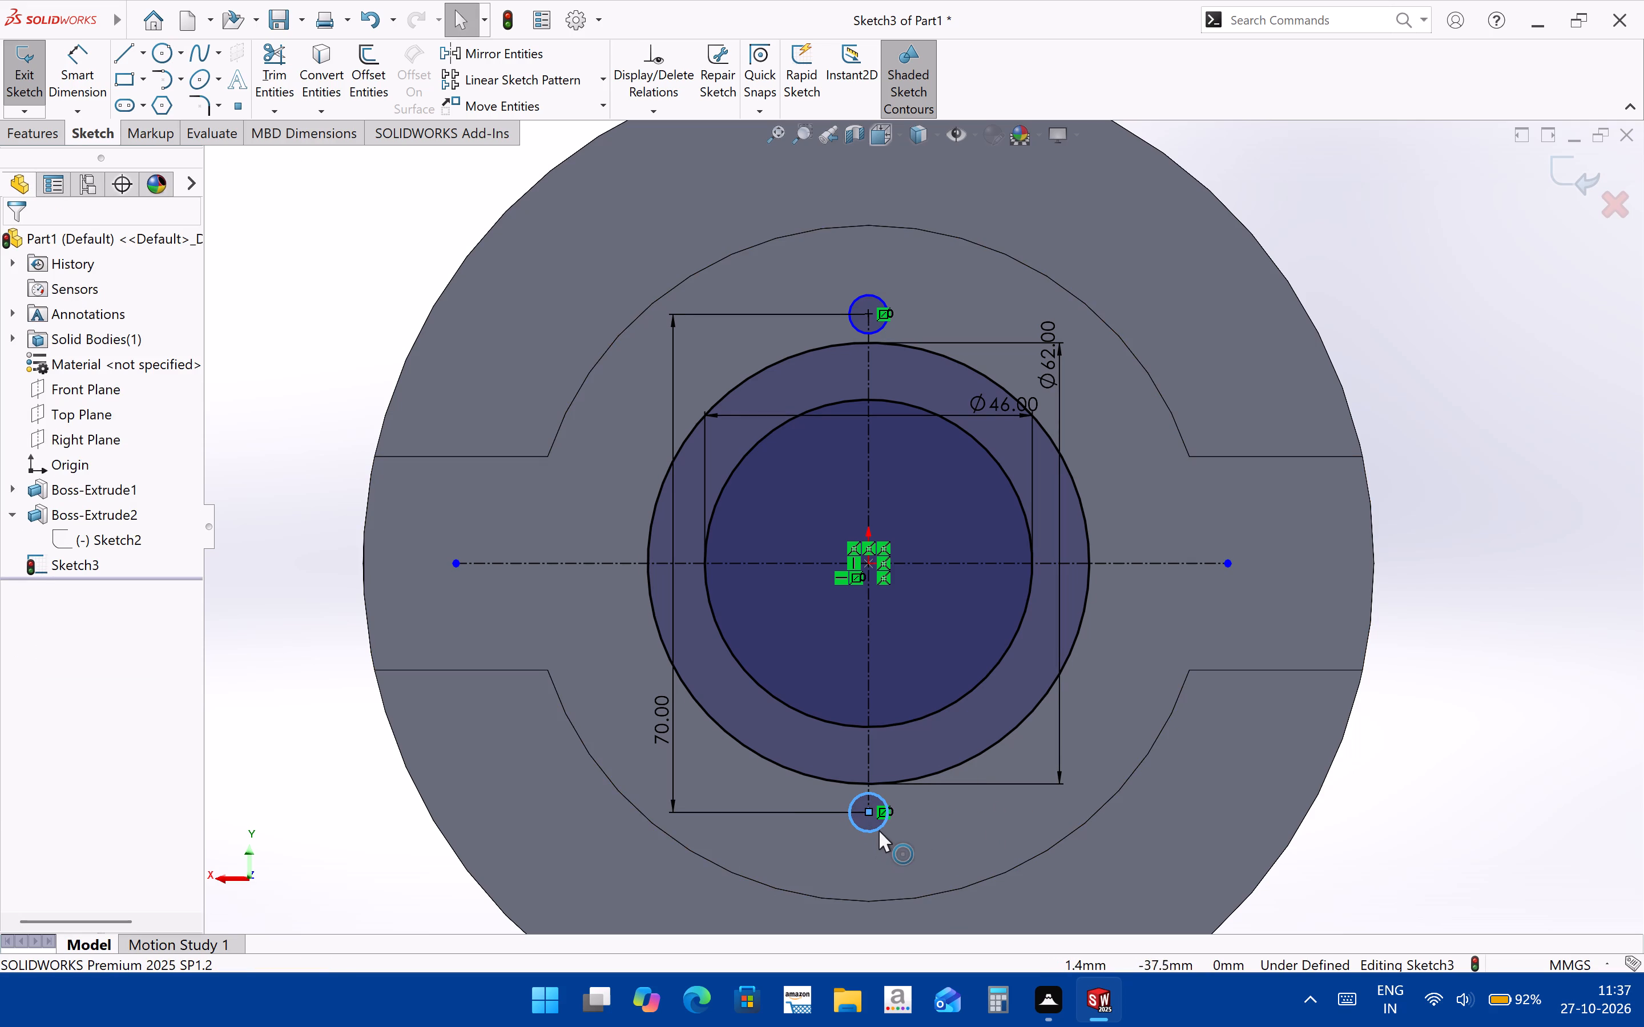
key(Escape)
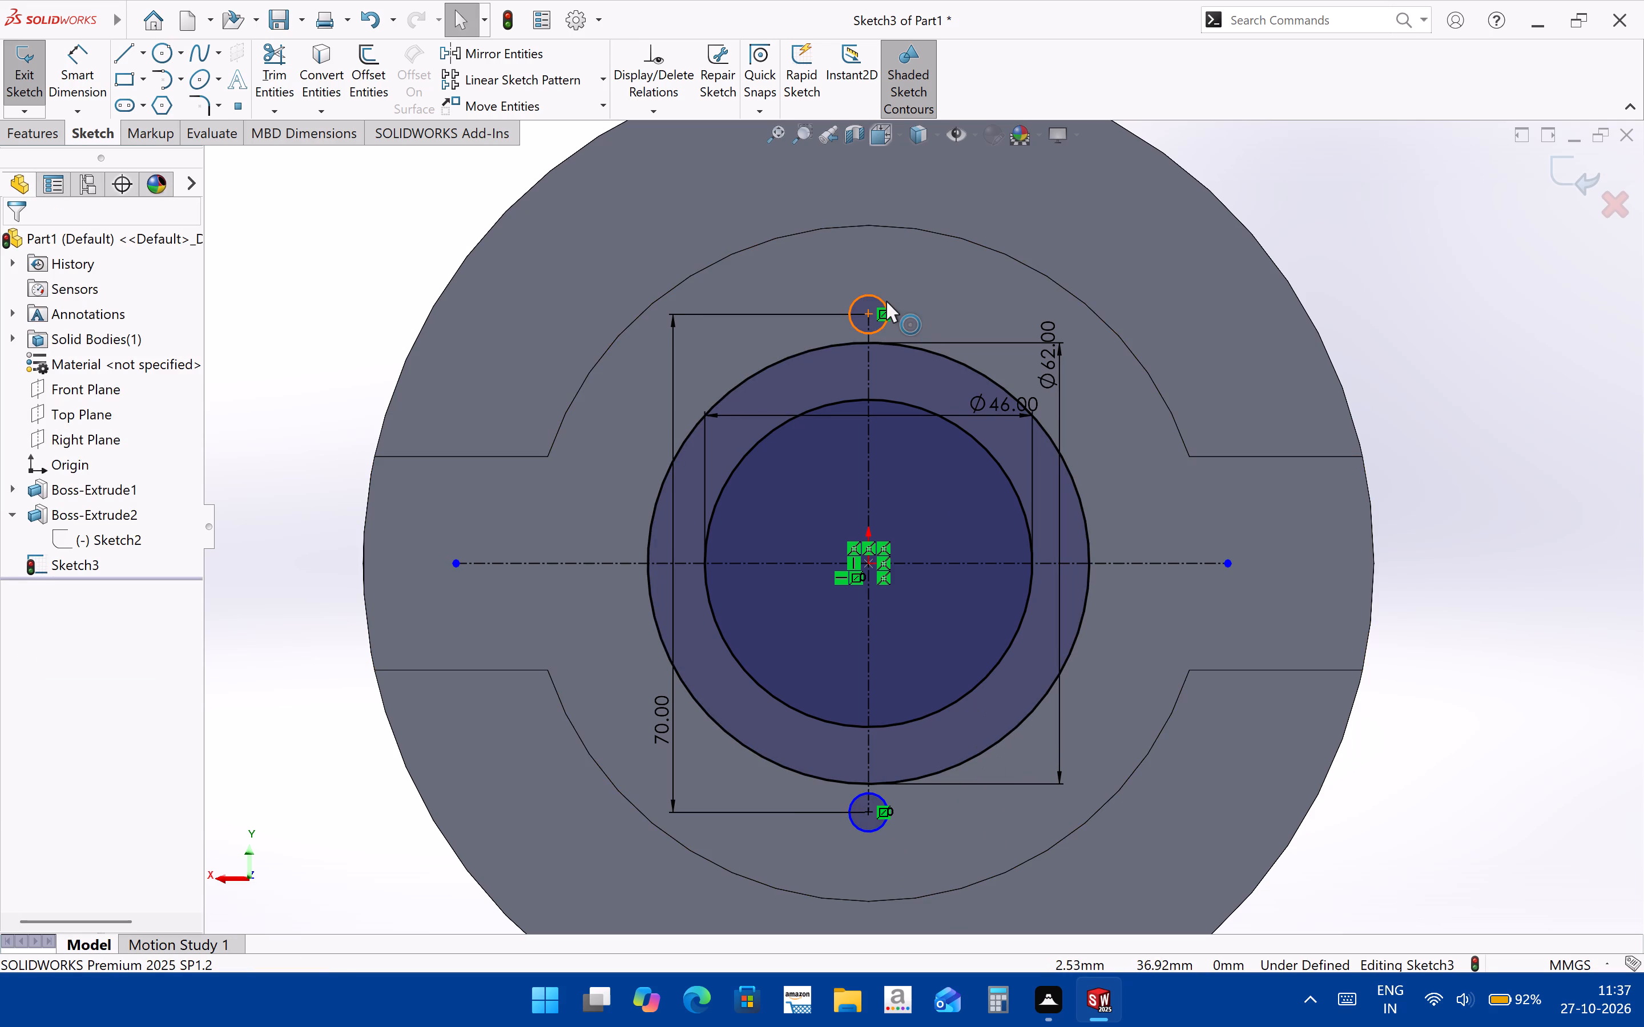
Apply an Equal relation to the two small circles at the ends of the vertical centerline.
click(886, 301)
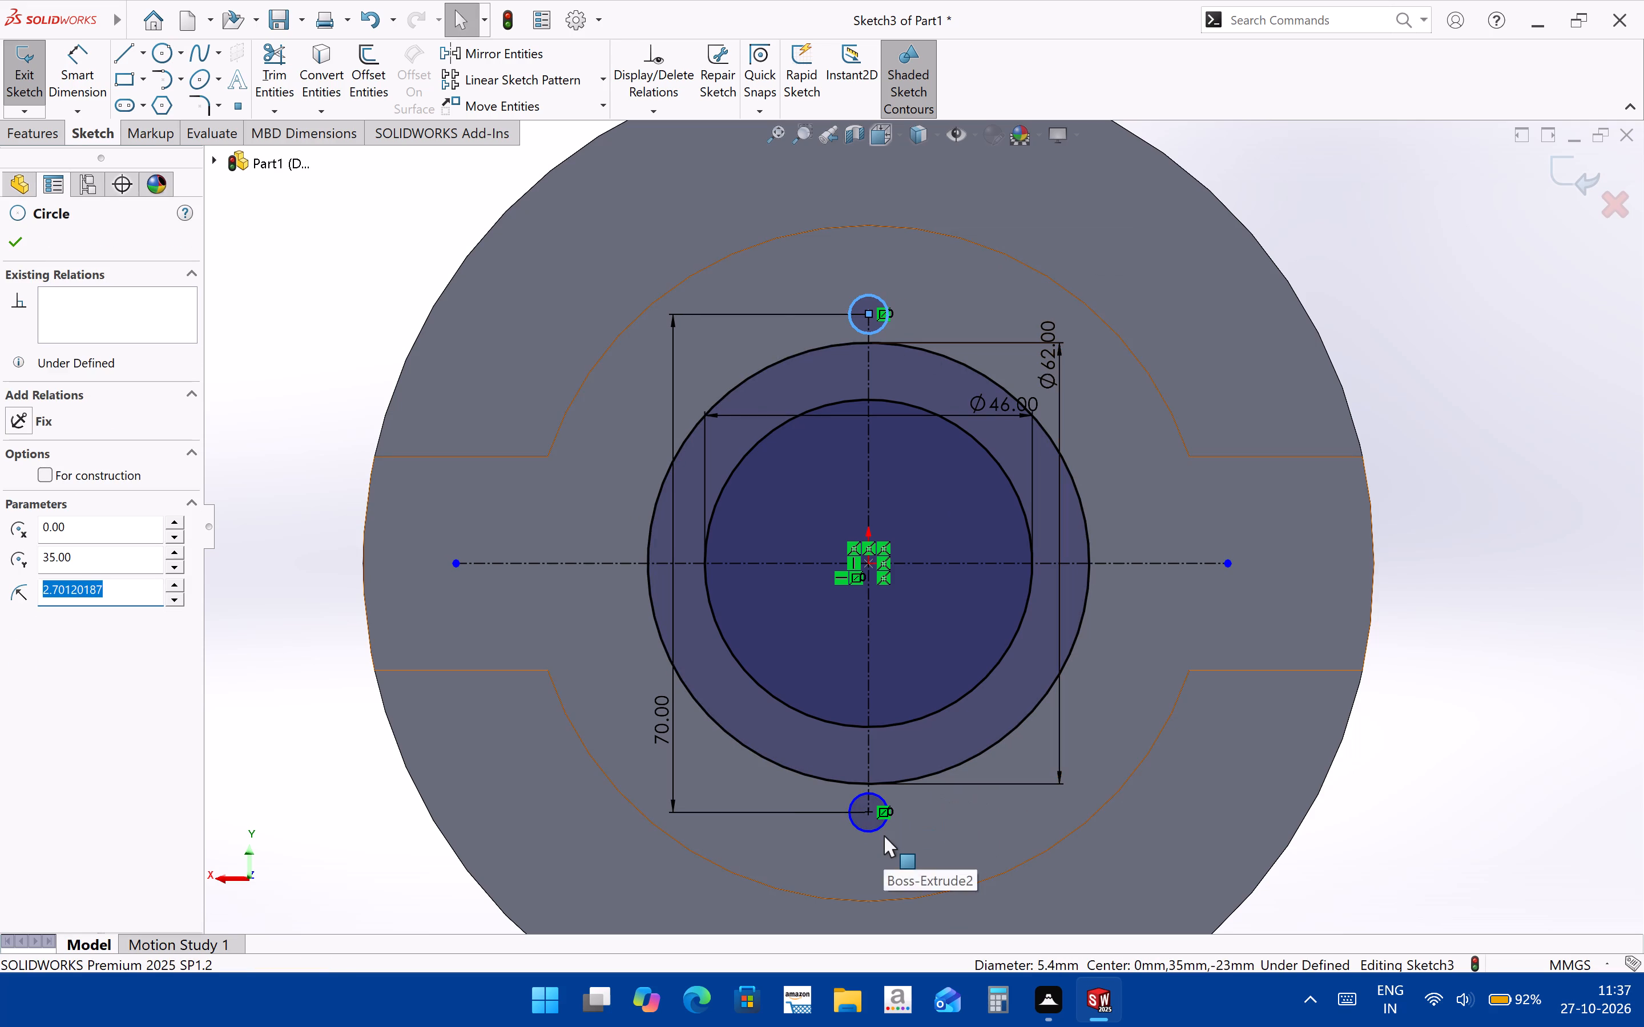
ctrl+click(879, 826)
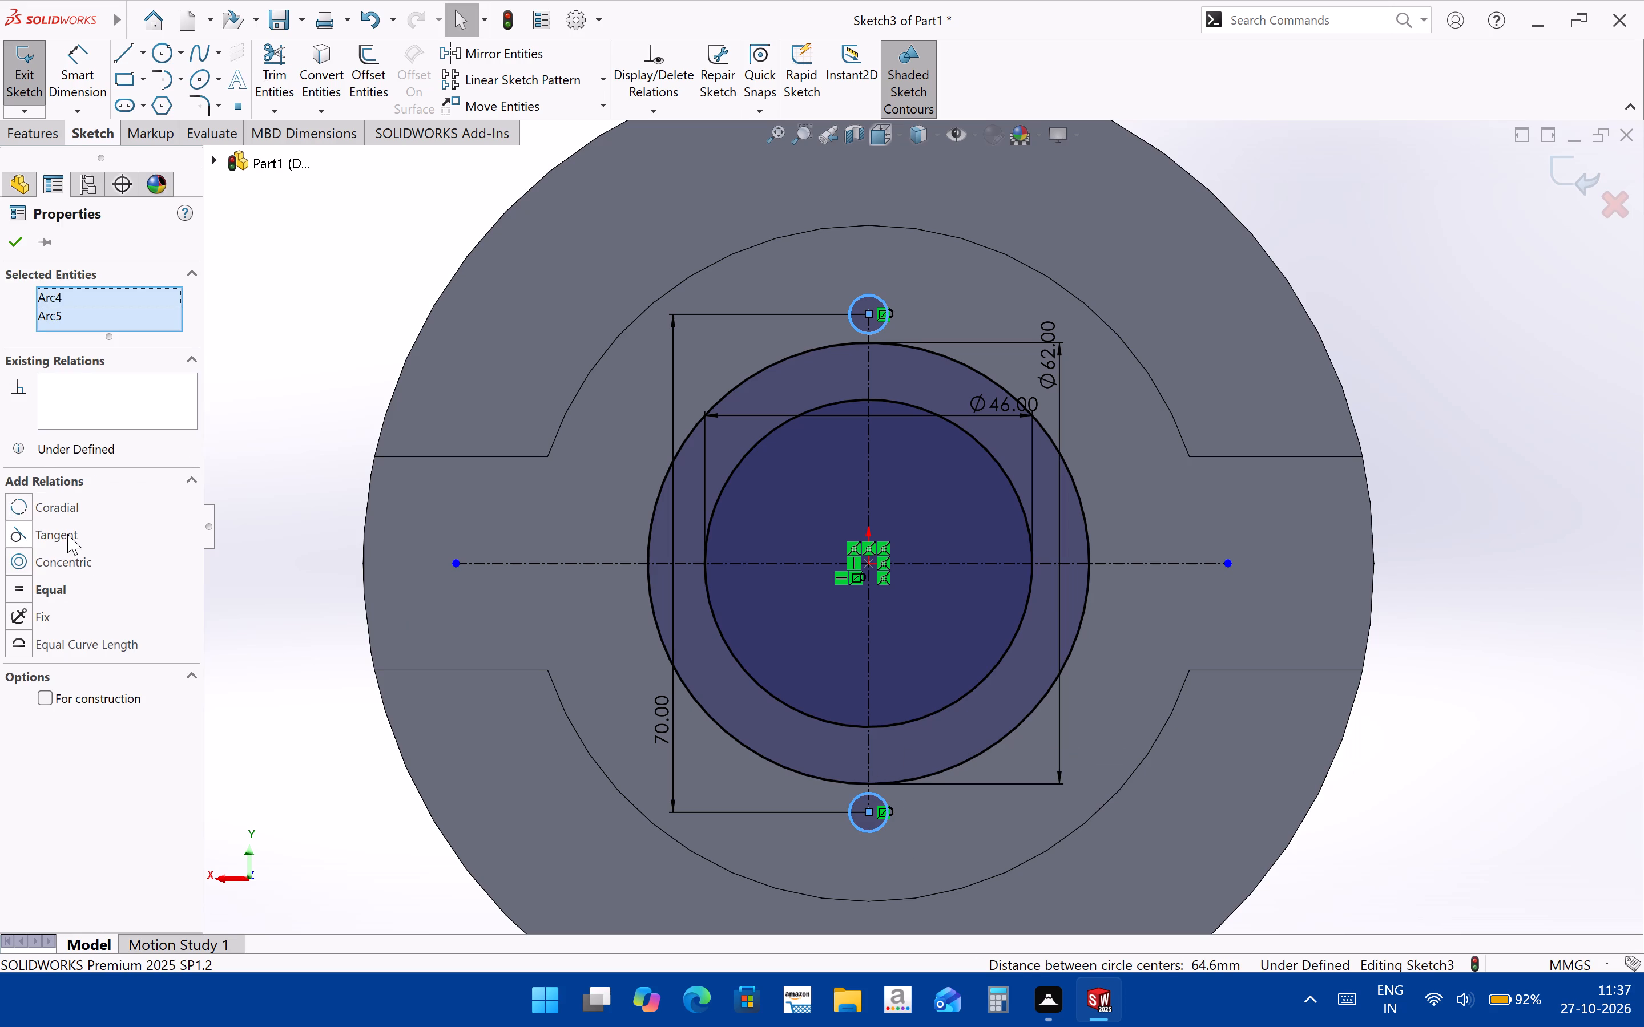
click(60, 589)
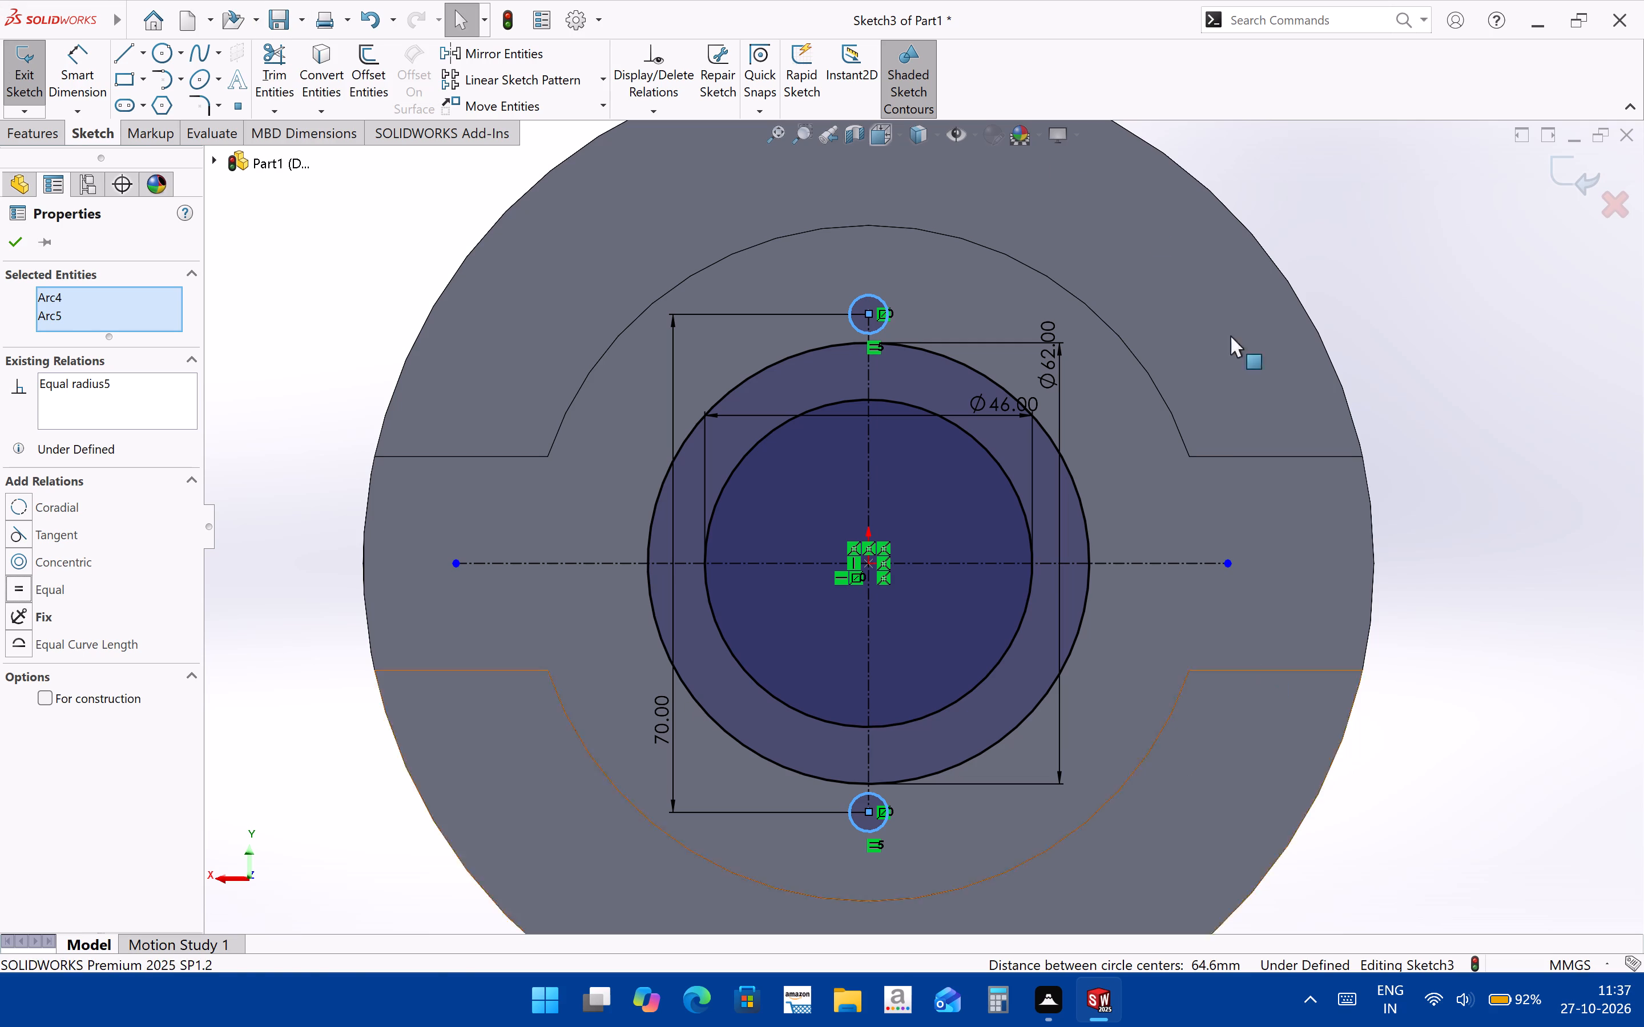
Dimension the upper small circle's diameter at 10 mm.
click(76, 86)
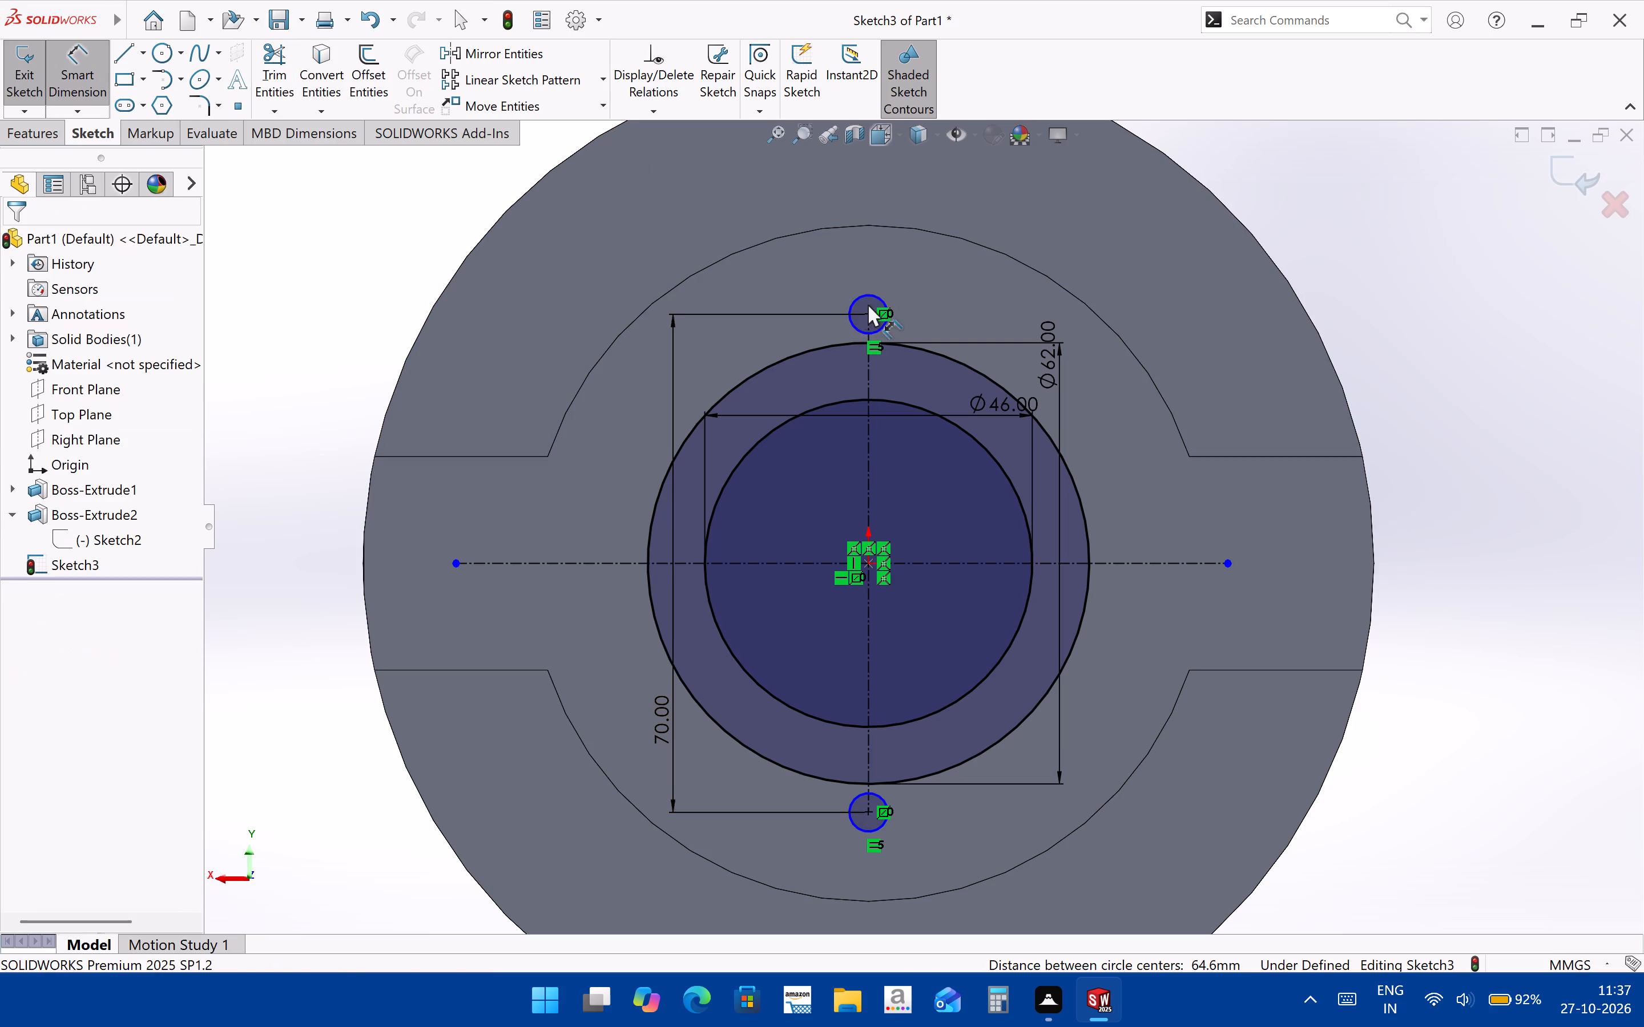
click(877, 295)
click(905, 275)
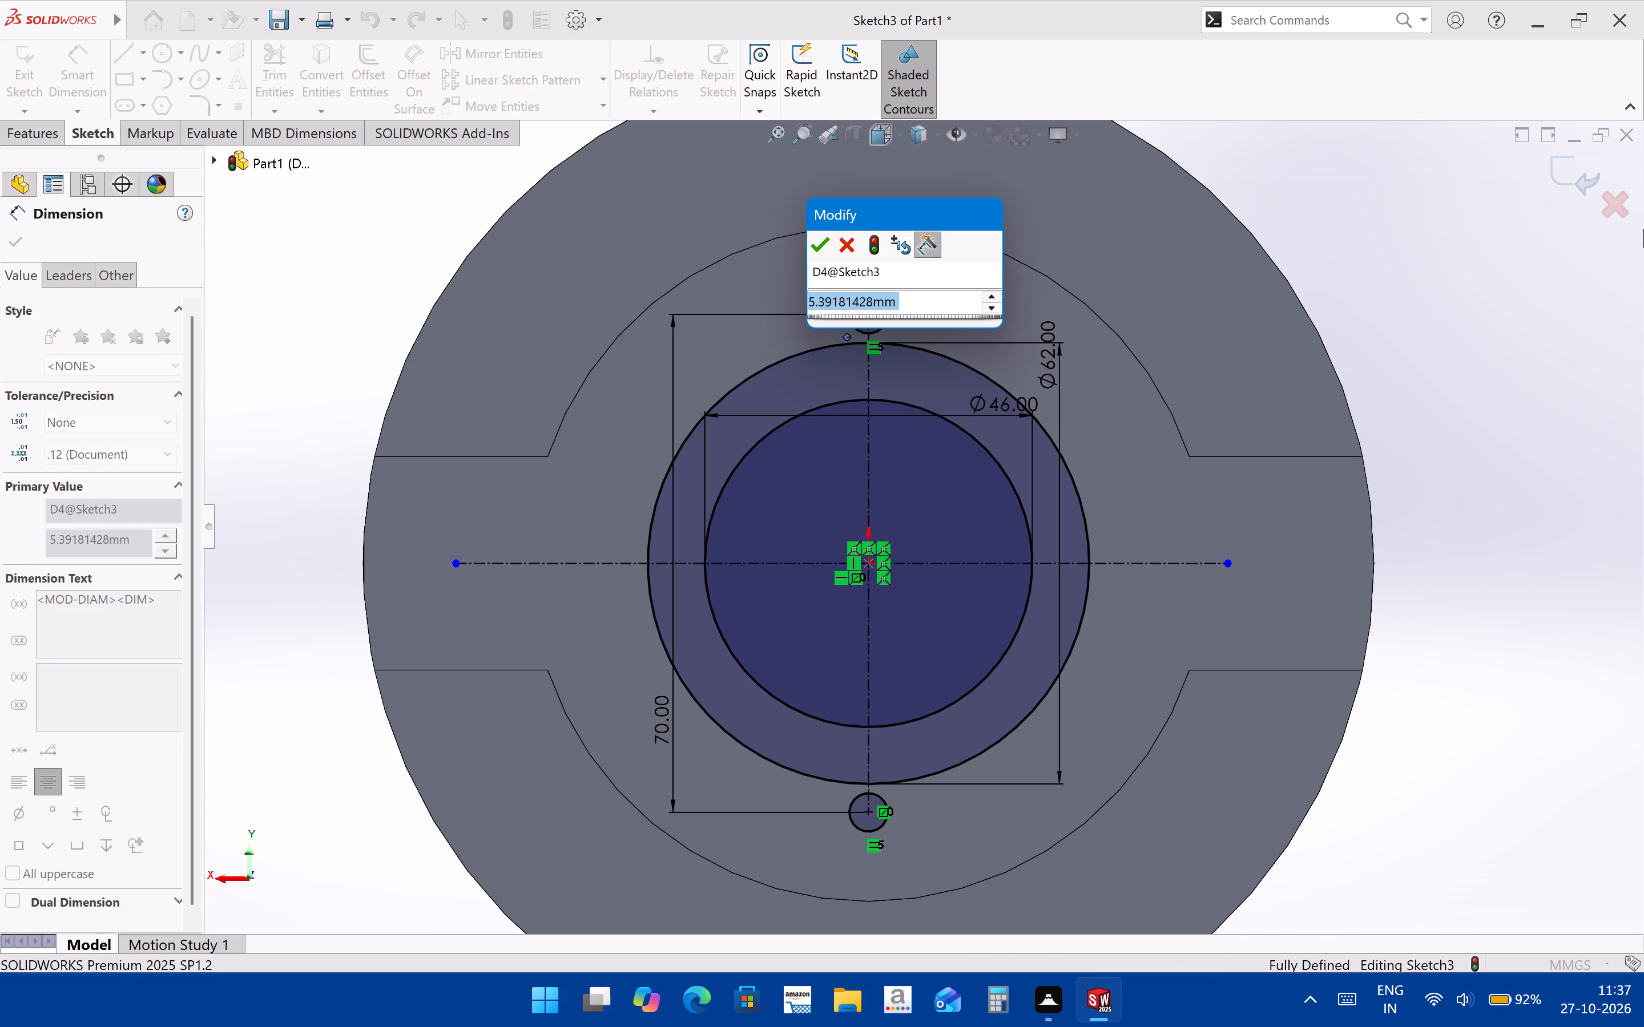
text(10)
key(Return)
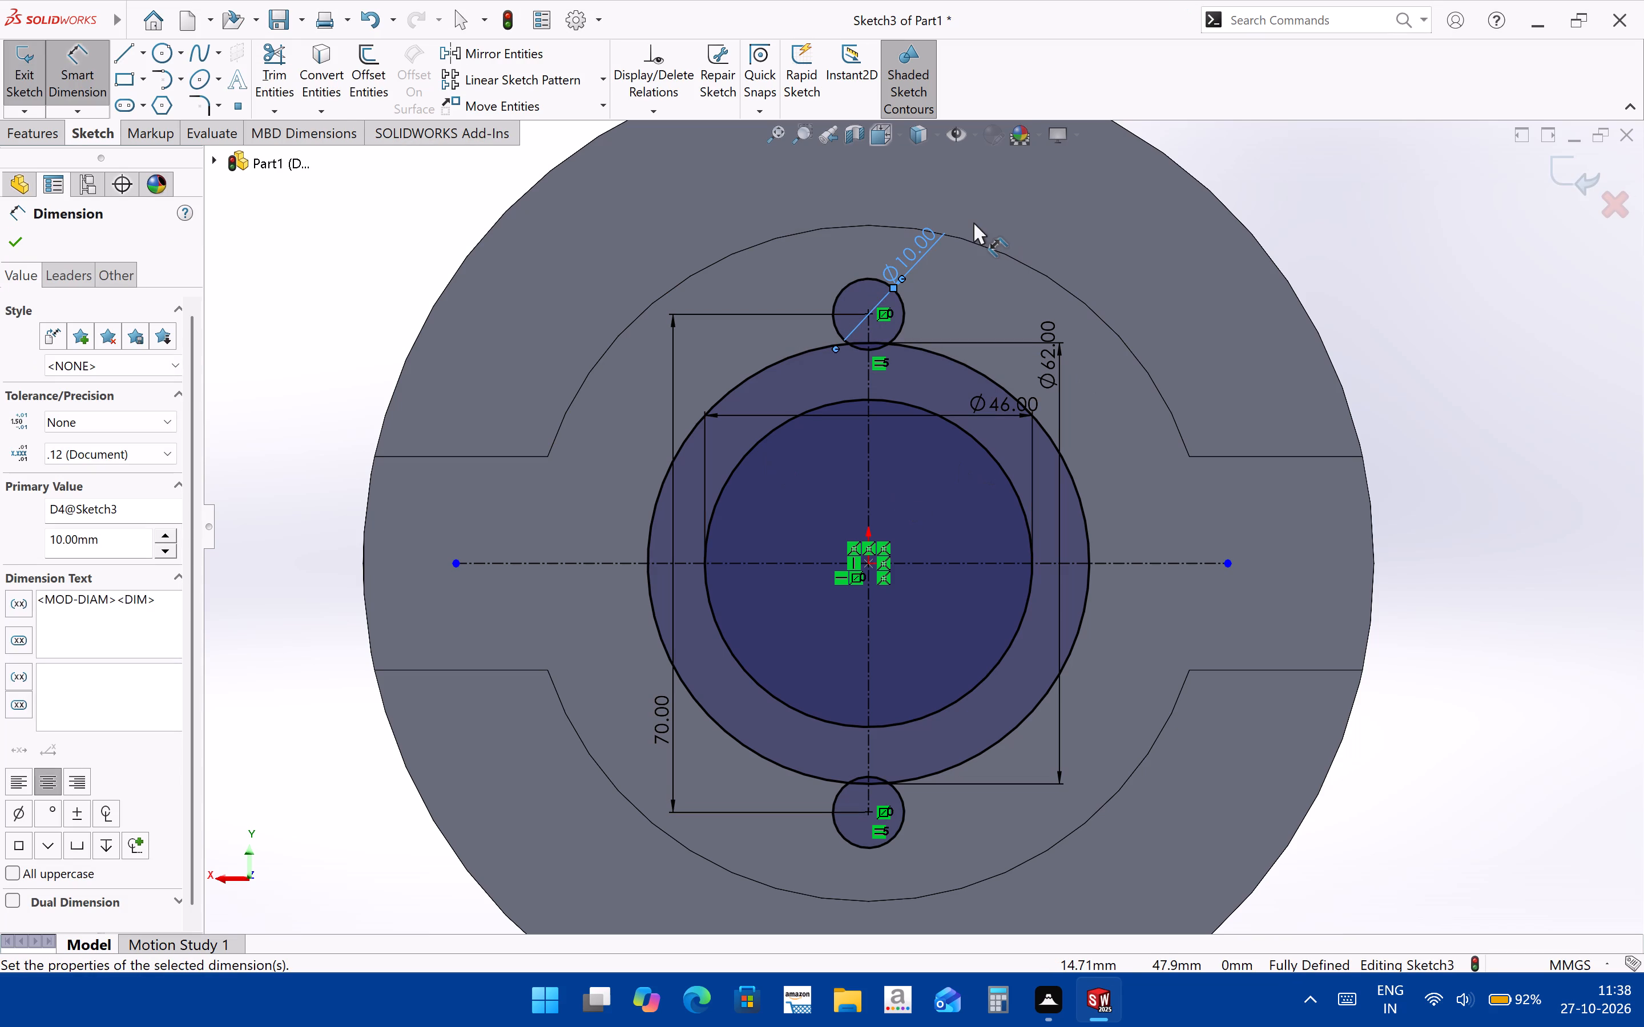
Sketch a circle about 19.2 mm in diameter, concentric with the upper 10 mm circle.
click(167, 55)
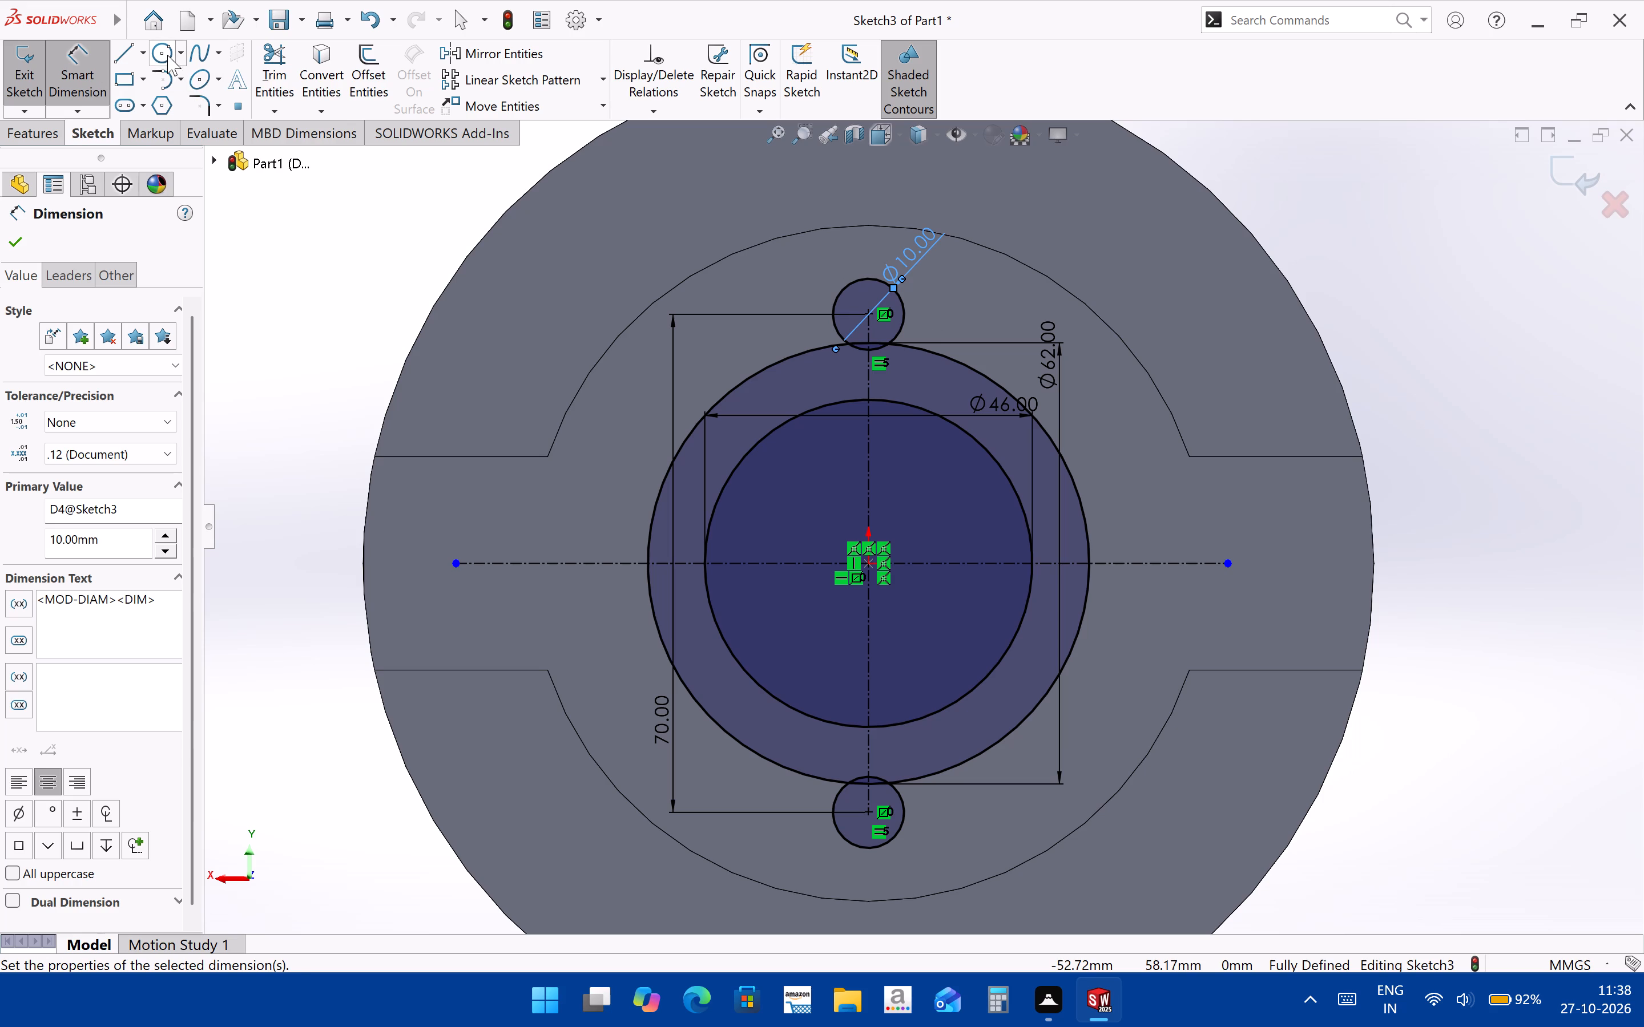
click(871, 317)
click(896, 252)
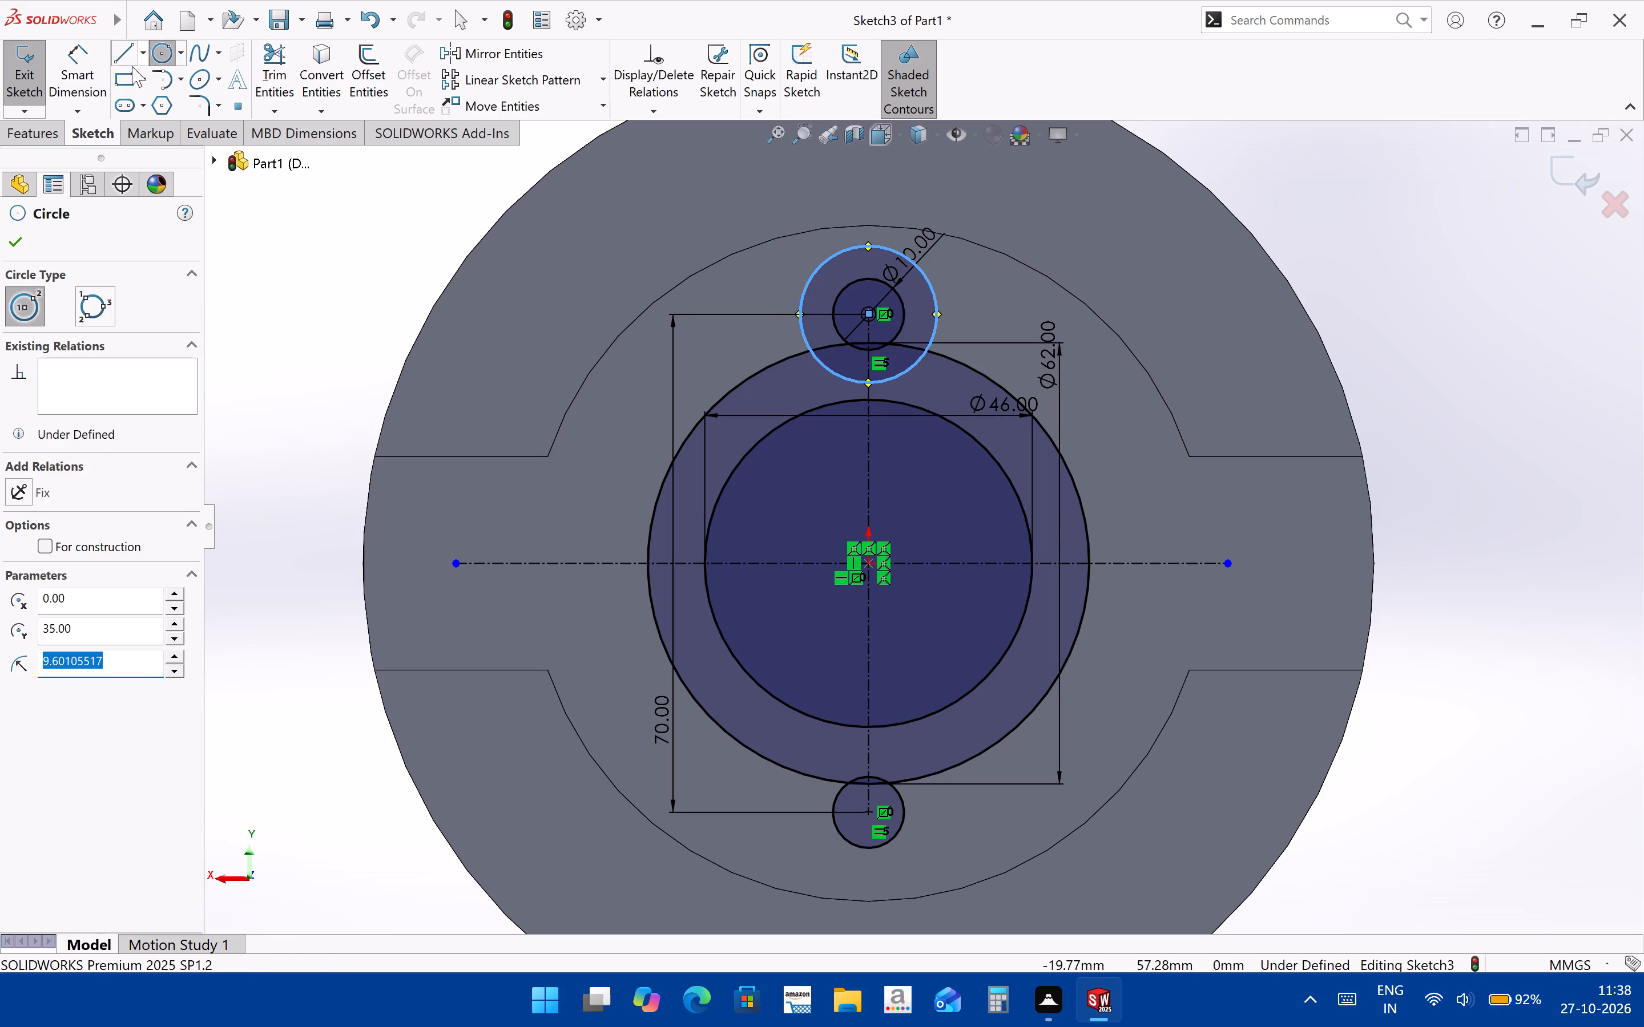
Dimension the new circle around the upper 10 mm circle at 22 mm diameter.
click(74, 73)
click(929, 287)
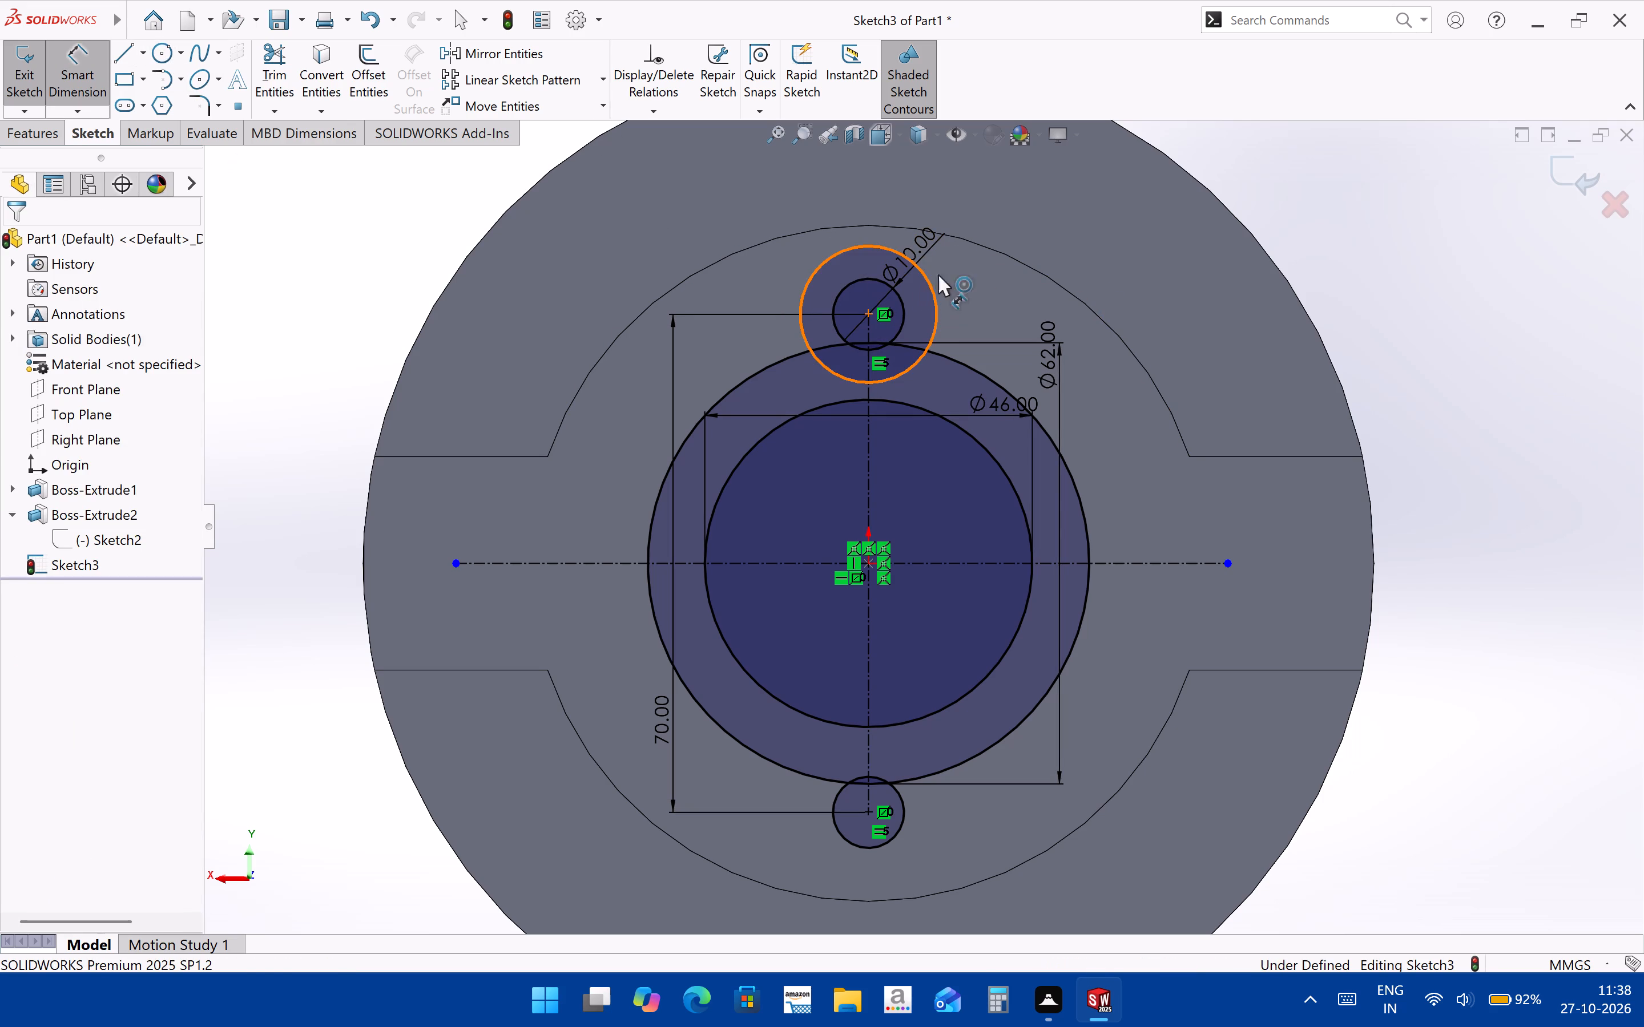
click(1006, 208)
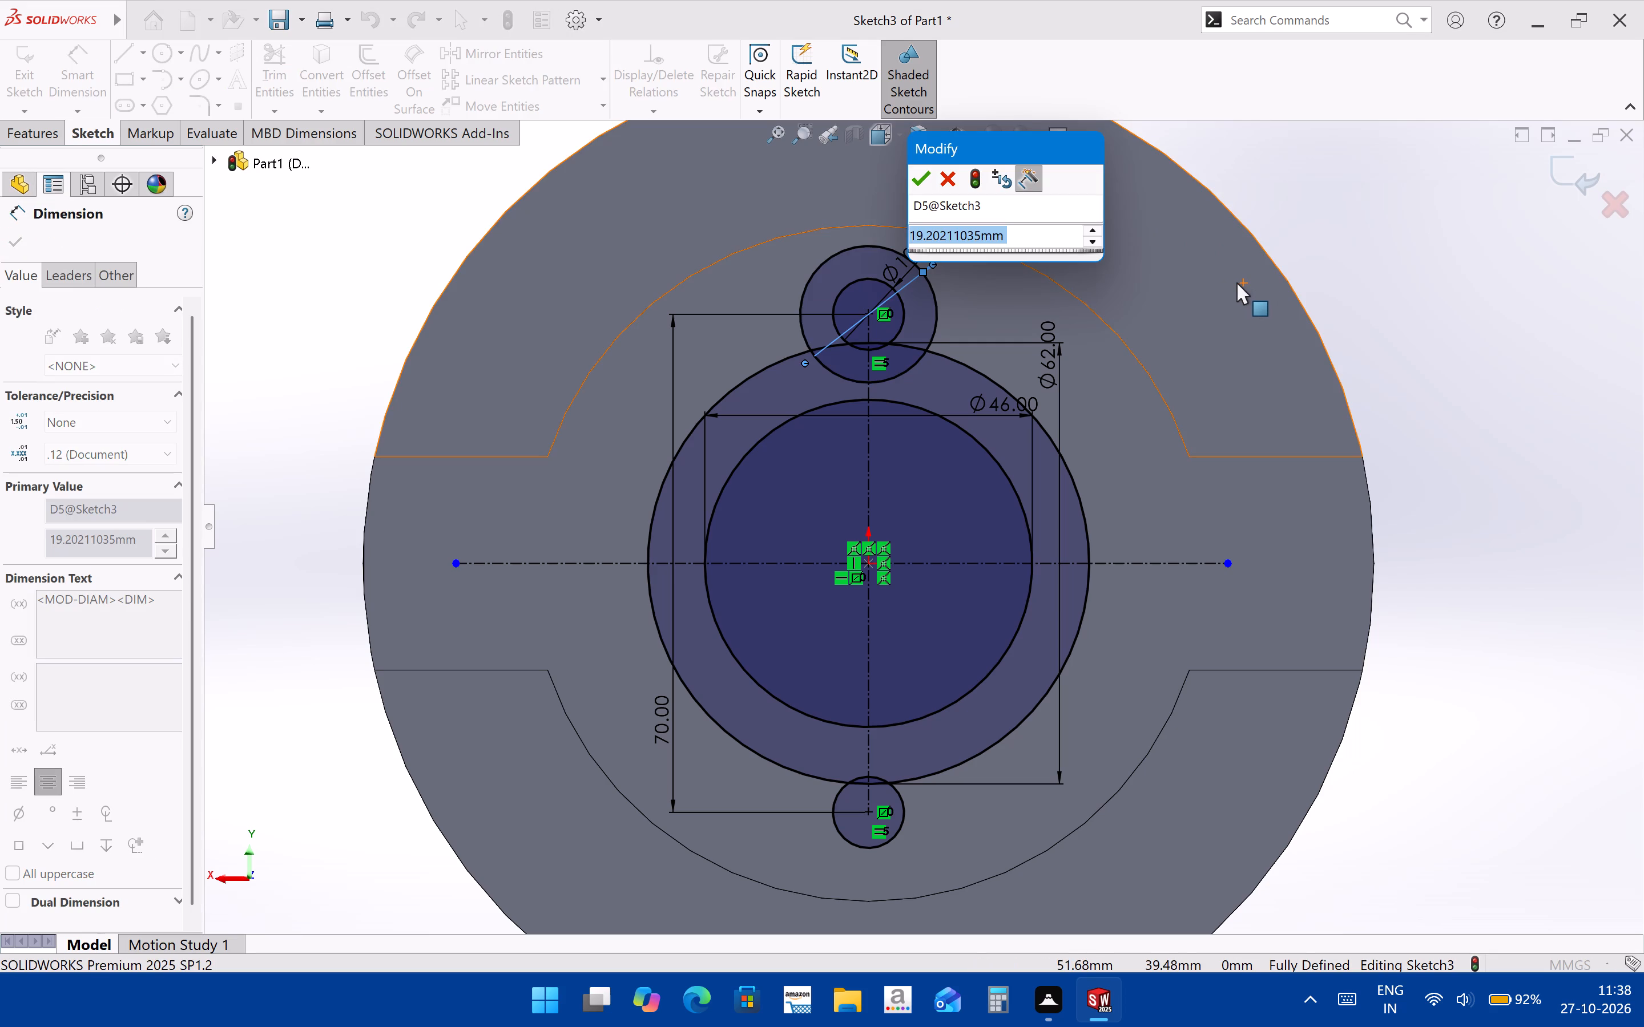
key(2)
key(2)
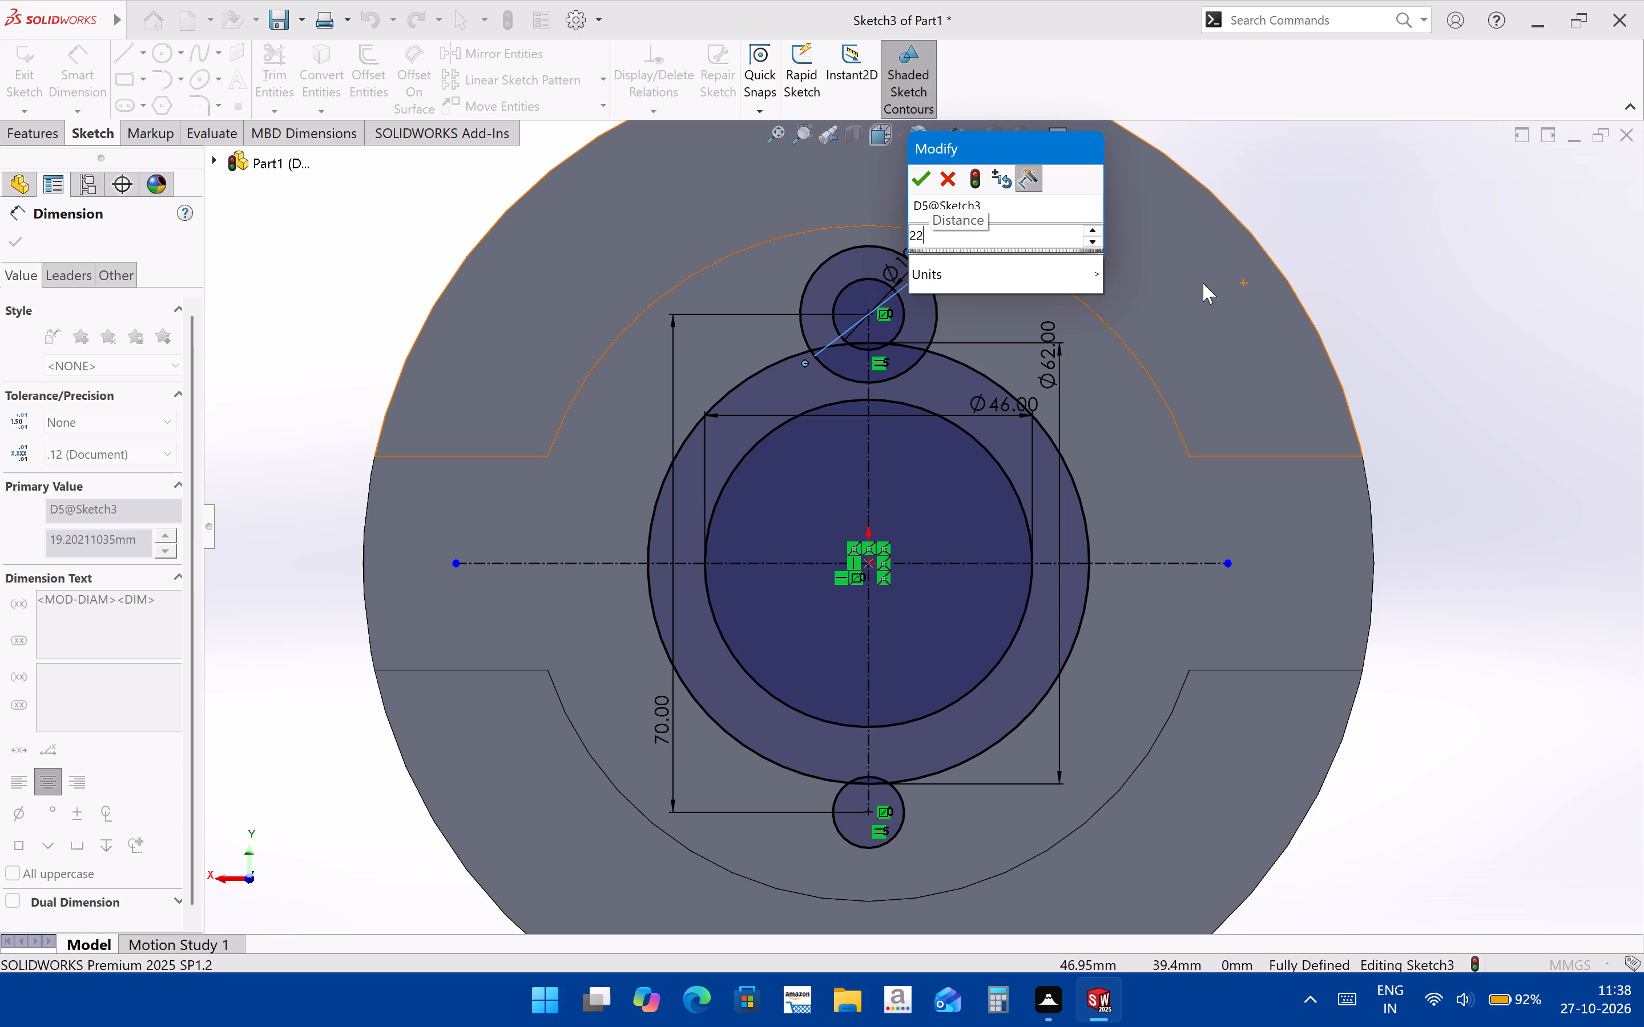
key(Return)
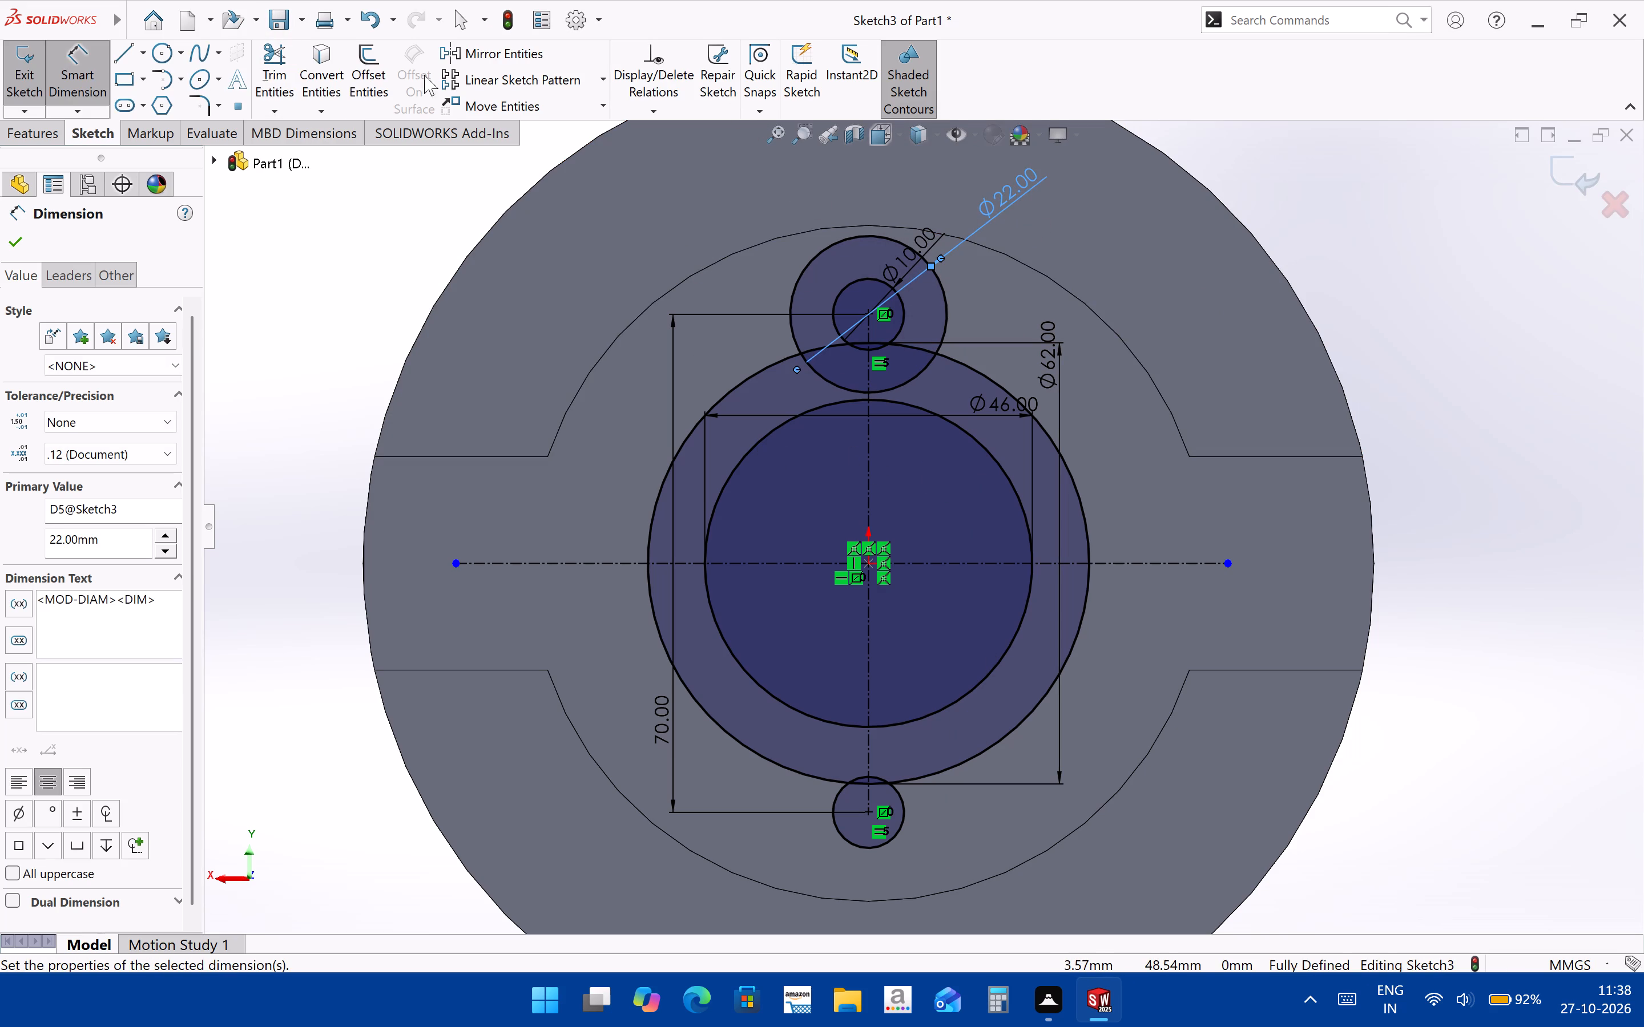
Mirror the 22 mm circle about the horizontal centerline, keeping the original as a copy.
click(446, 59)
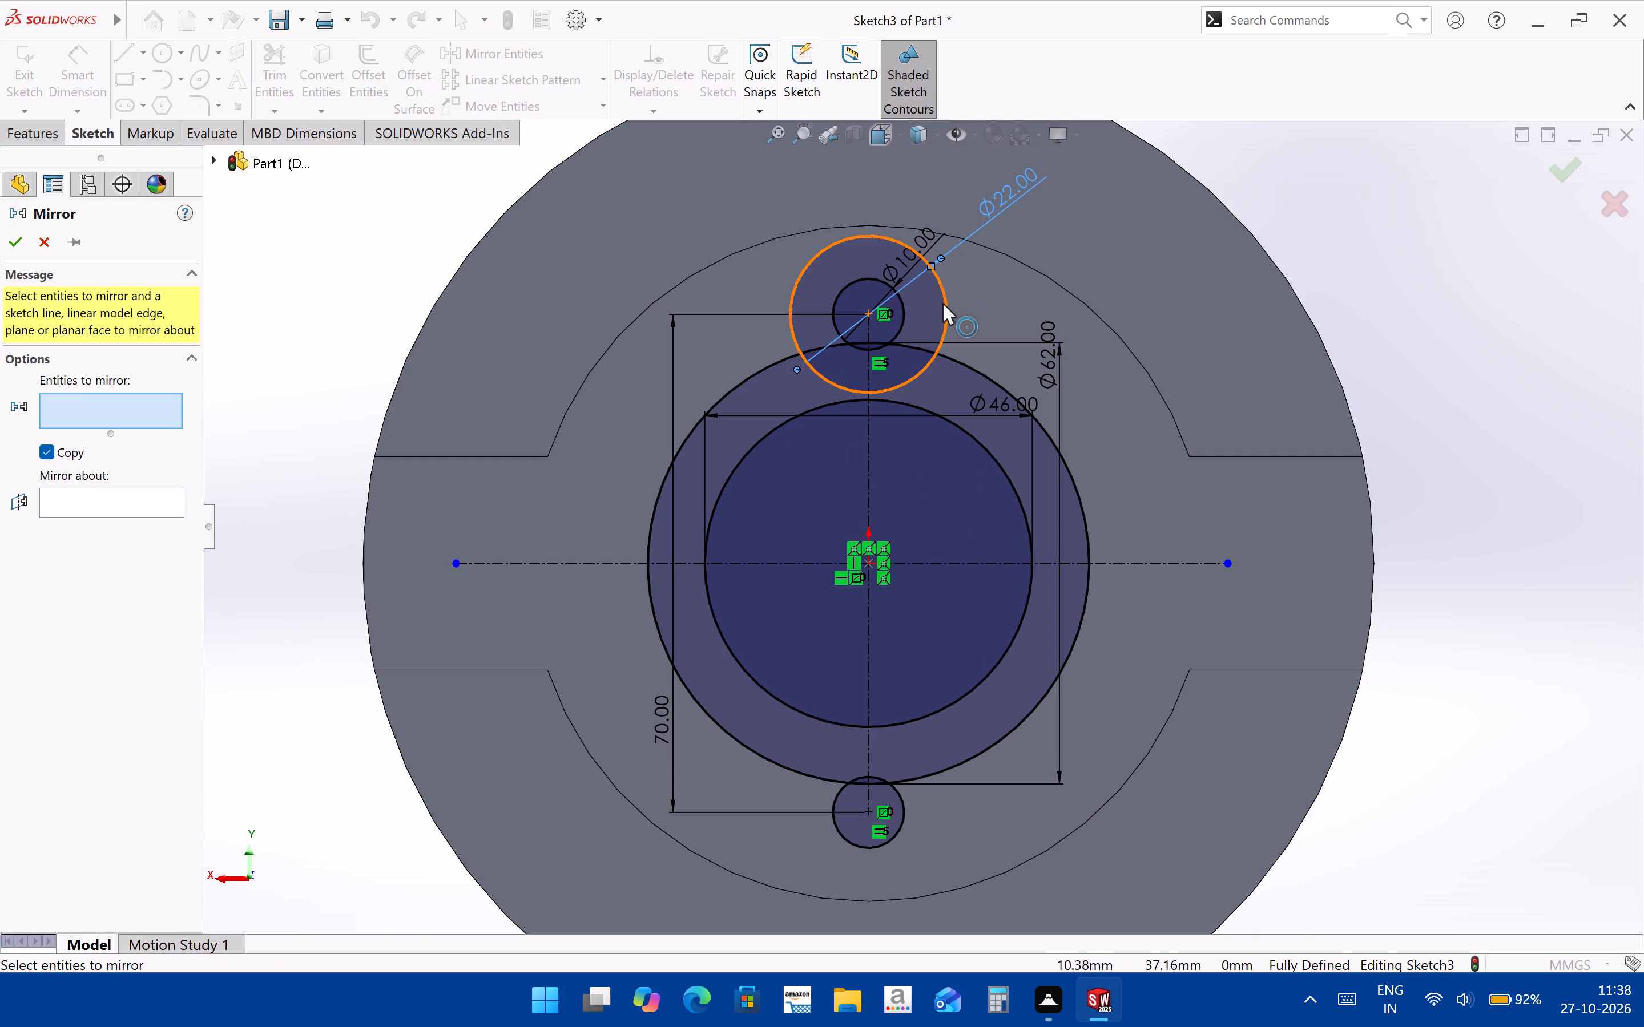
click(943, 305)
click(99, 510)
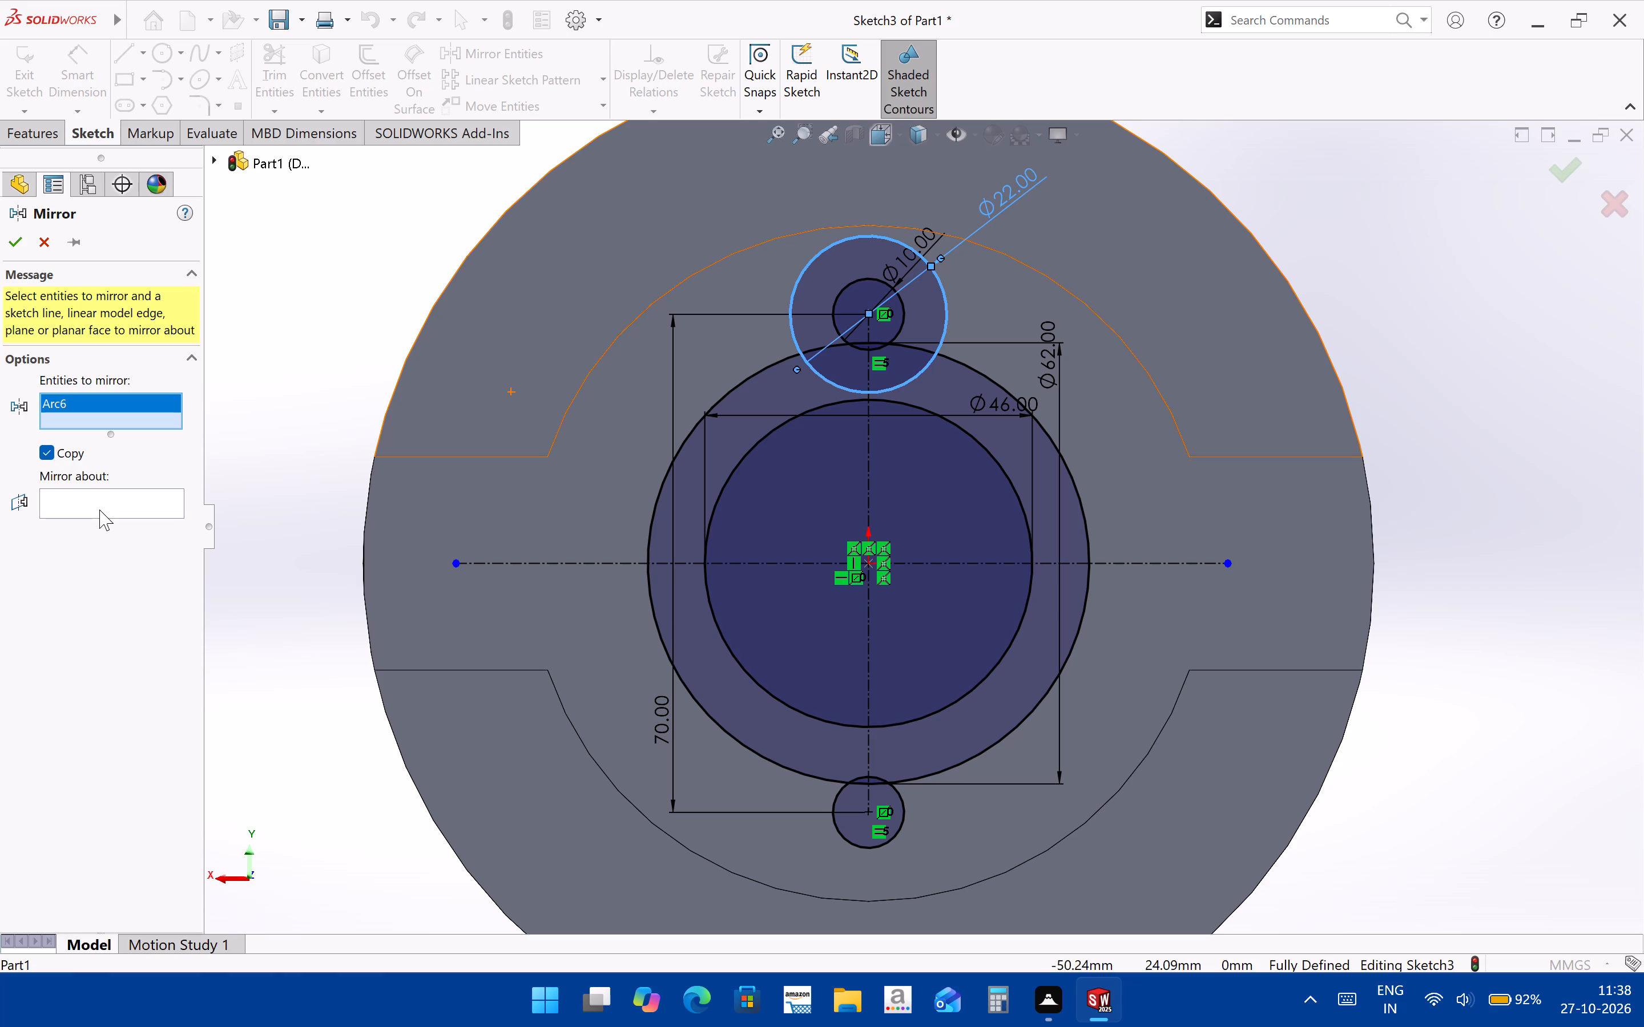
click(101, 503)
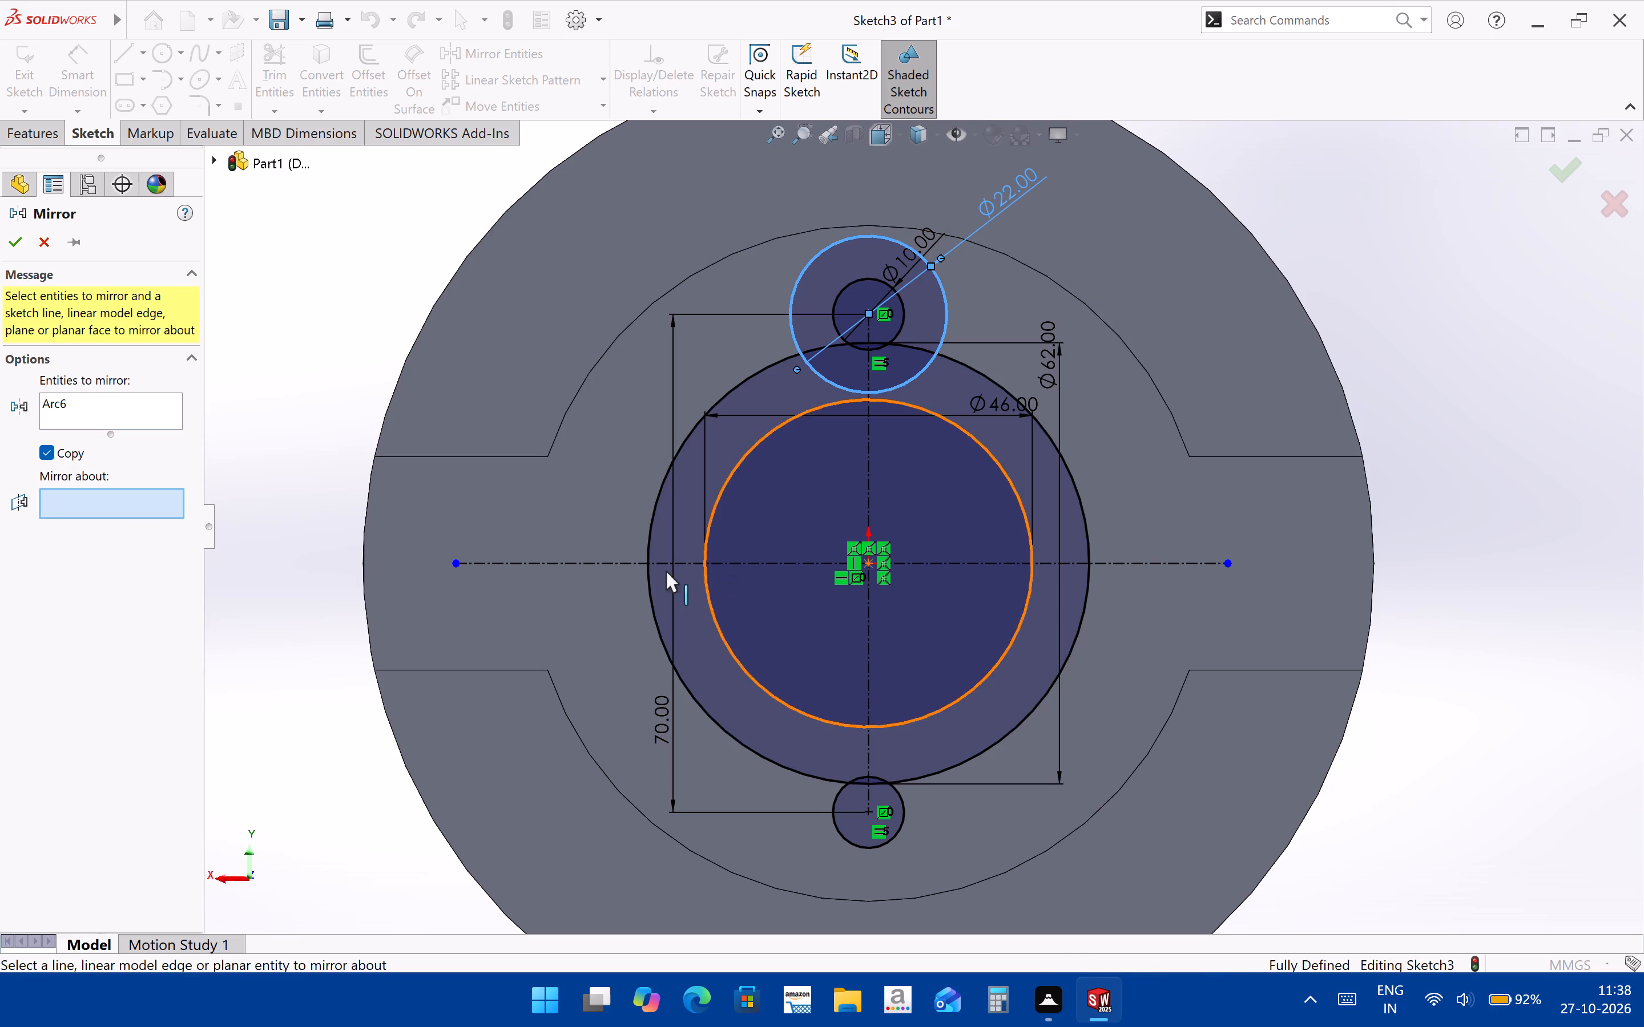
click(600, 564)
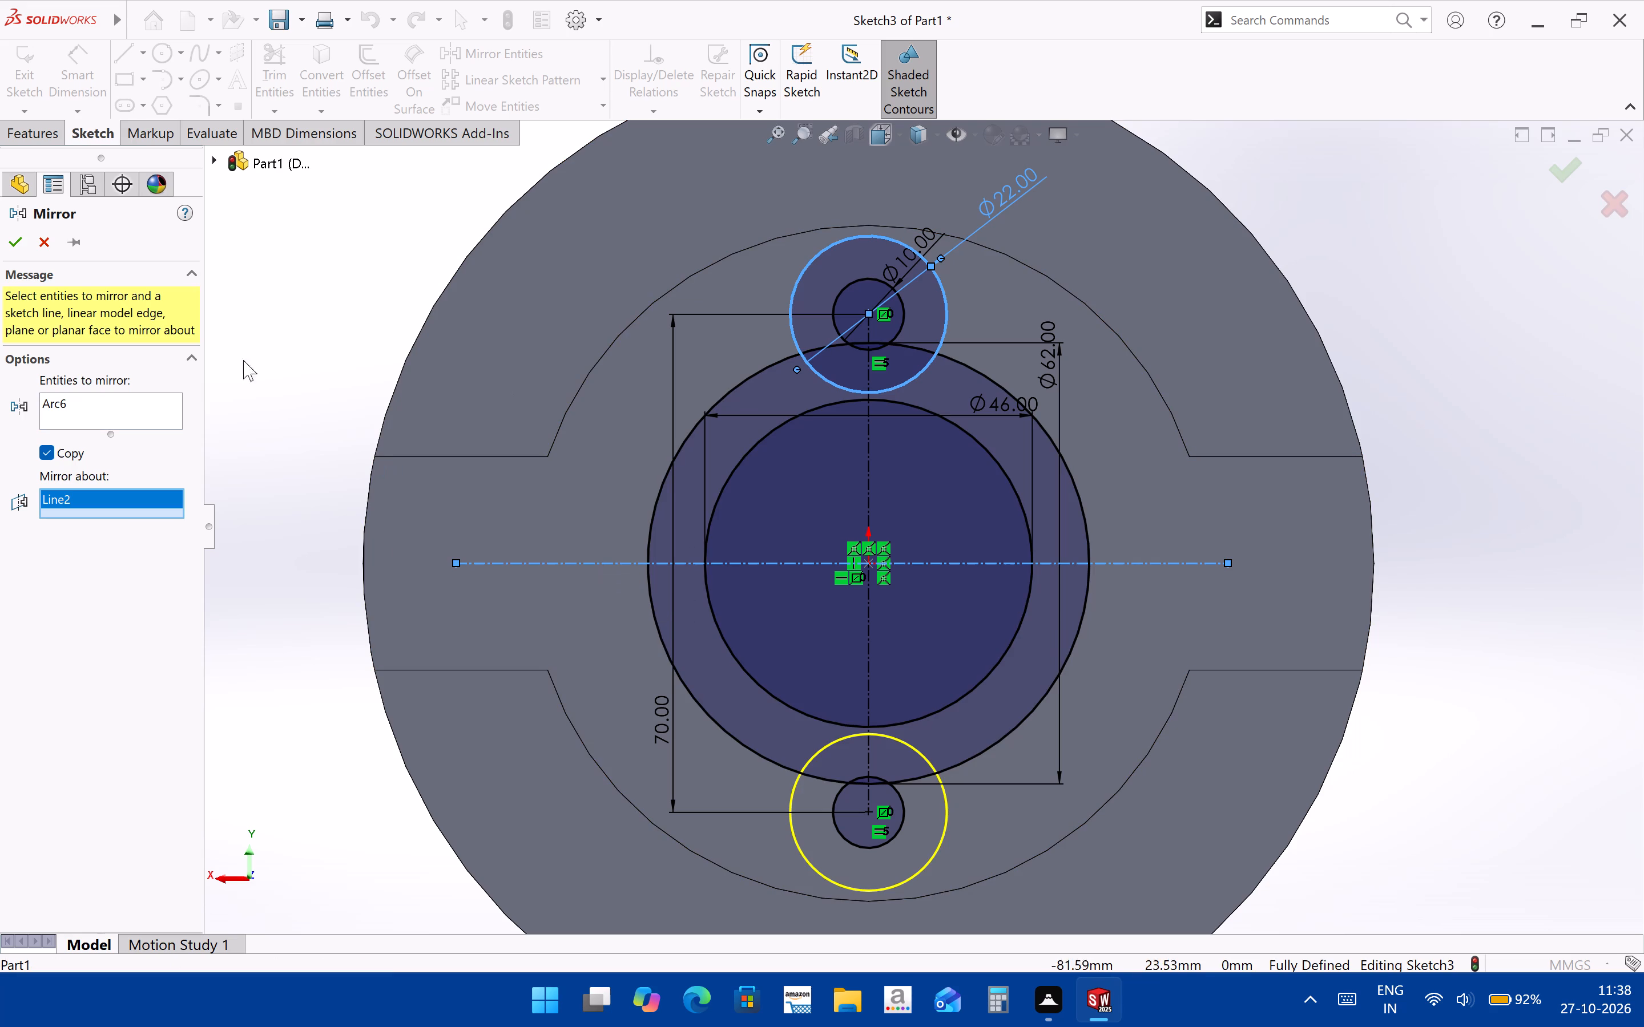
click(18, 248)
click(1475, 460)
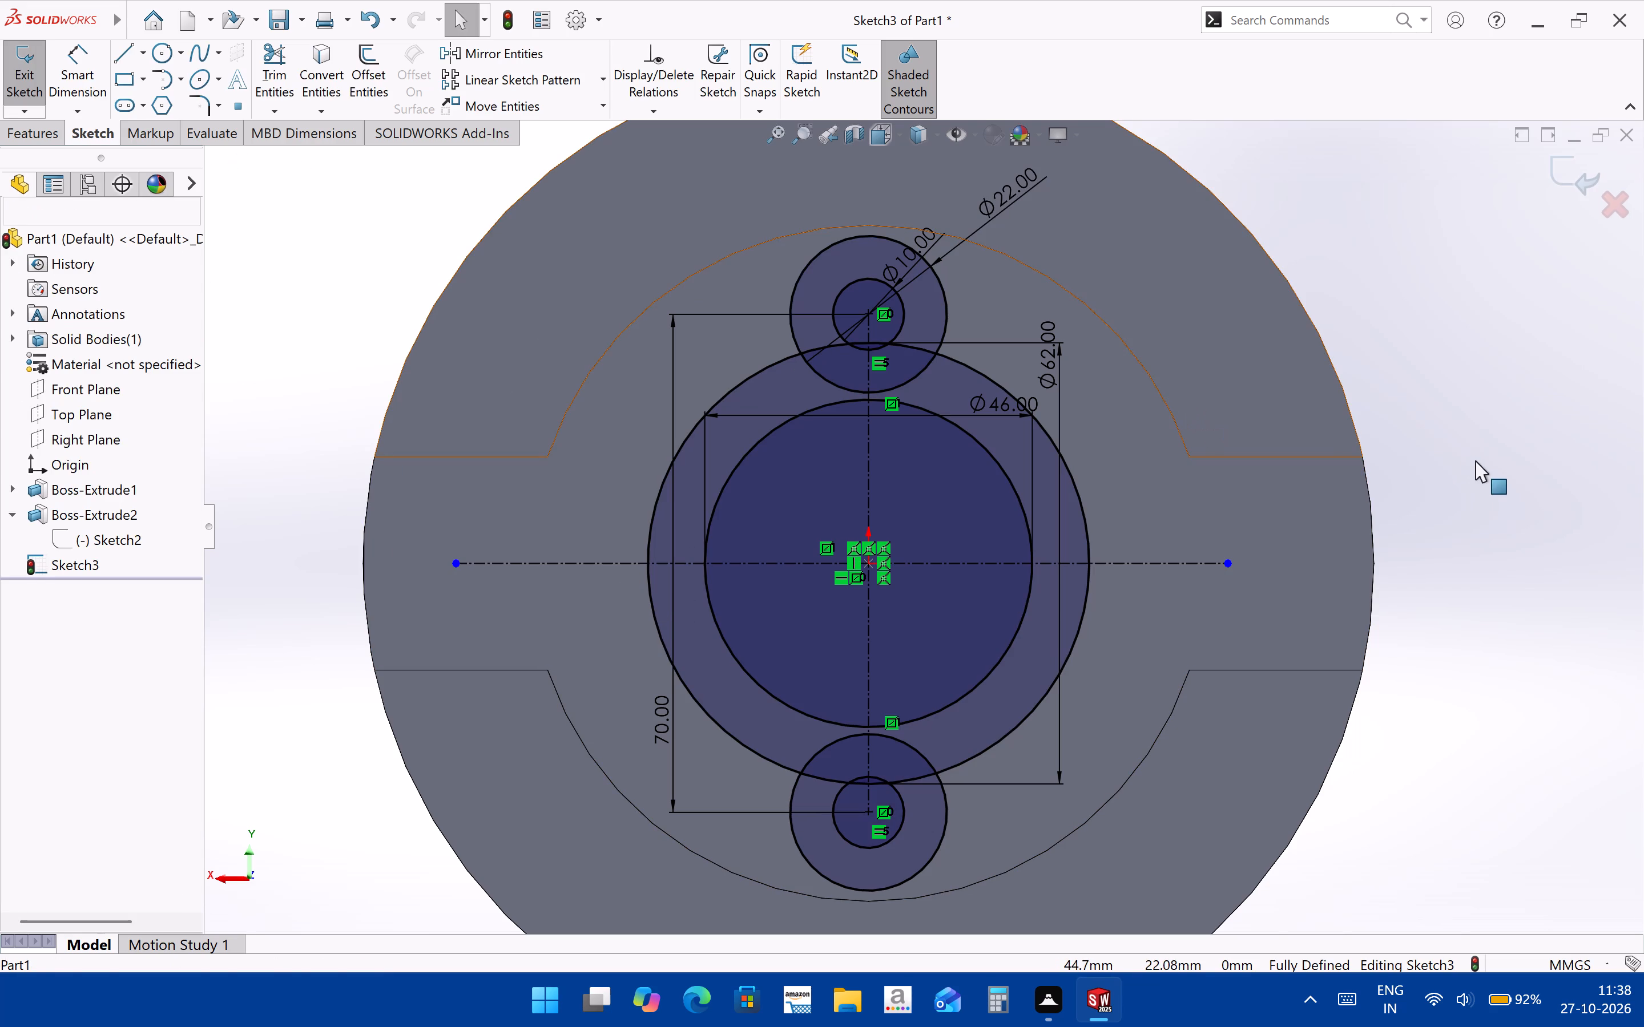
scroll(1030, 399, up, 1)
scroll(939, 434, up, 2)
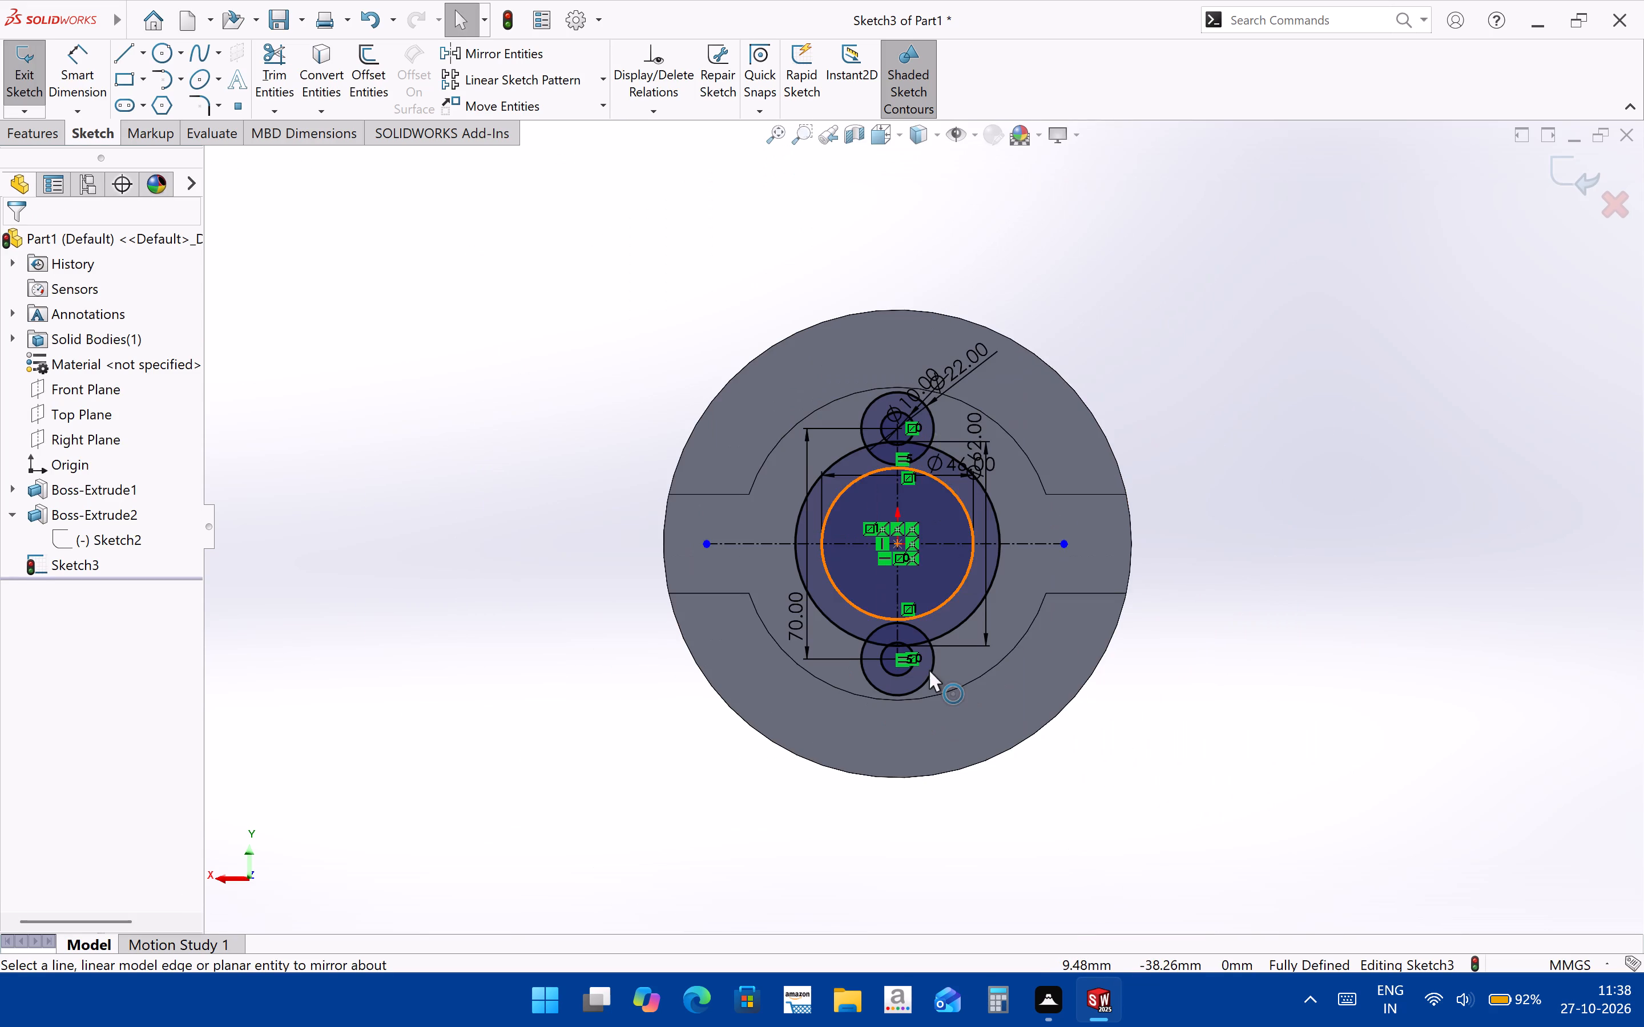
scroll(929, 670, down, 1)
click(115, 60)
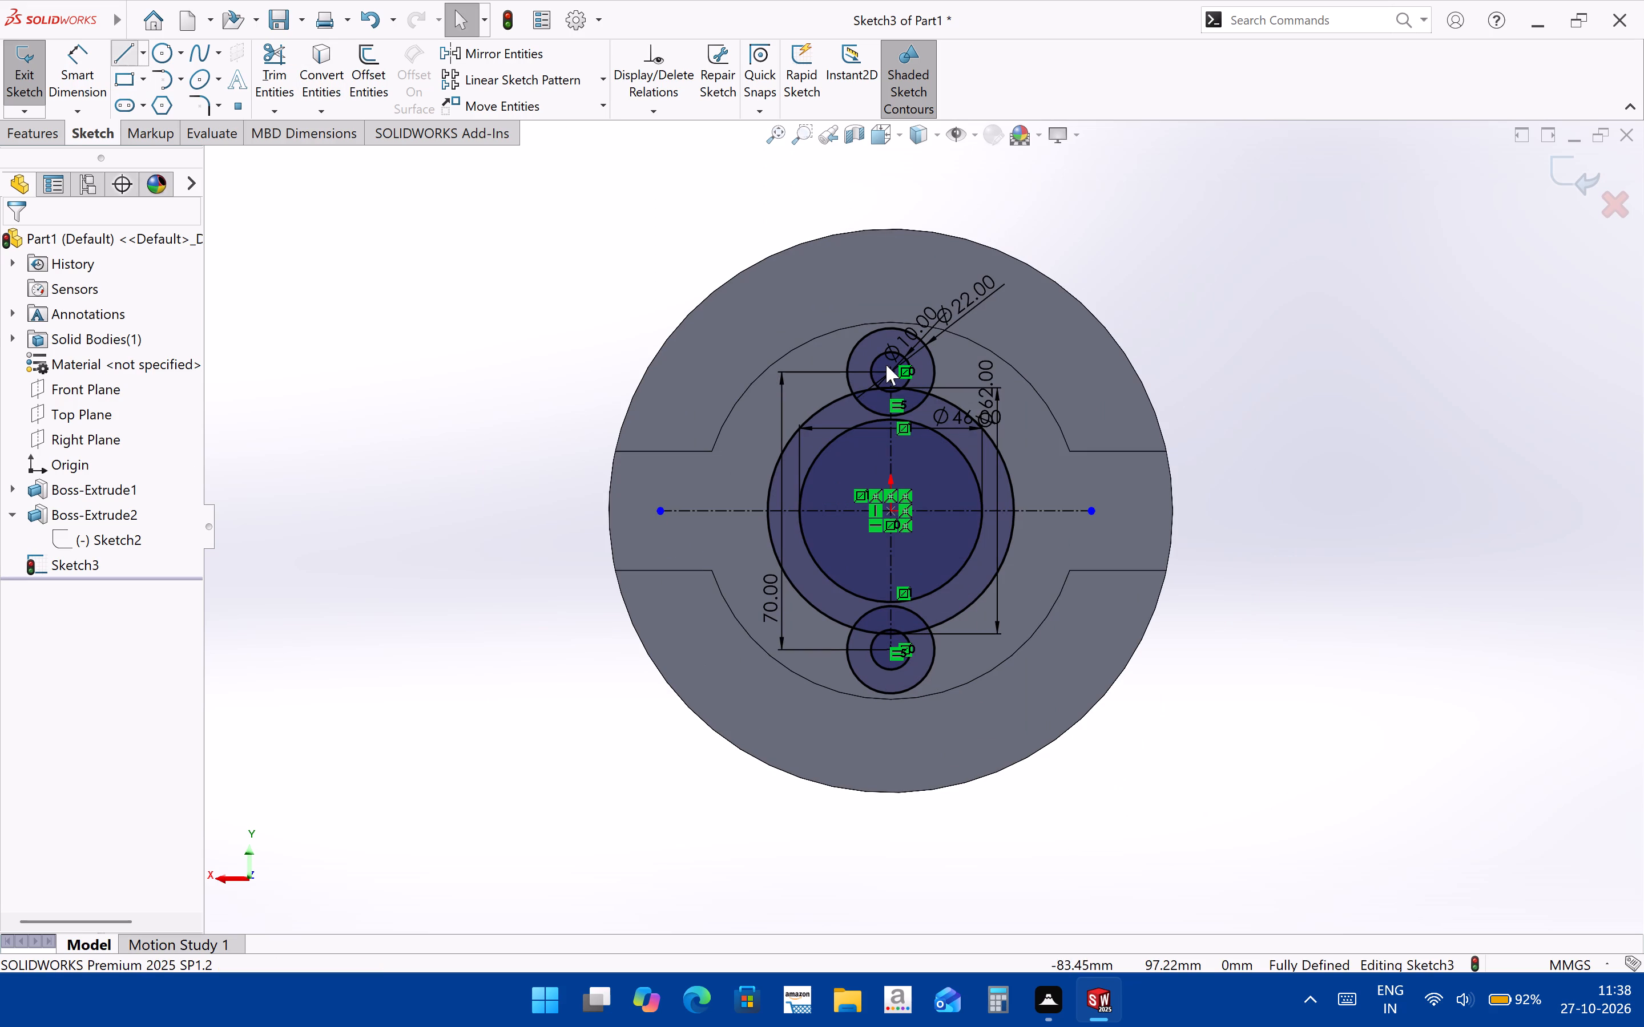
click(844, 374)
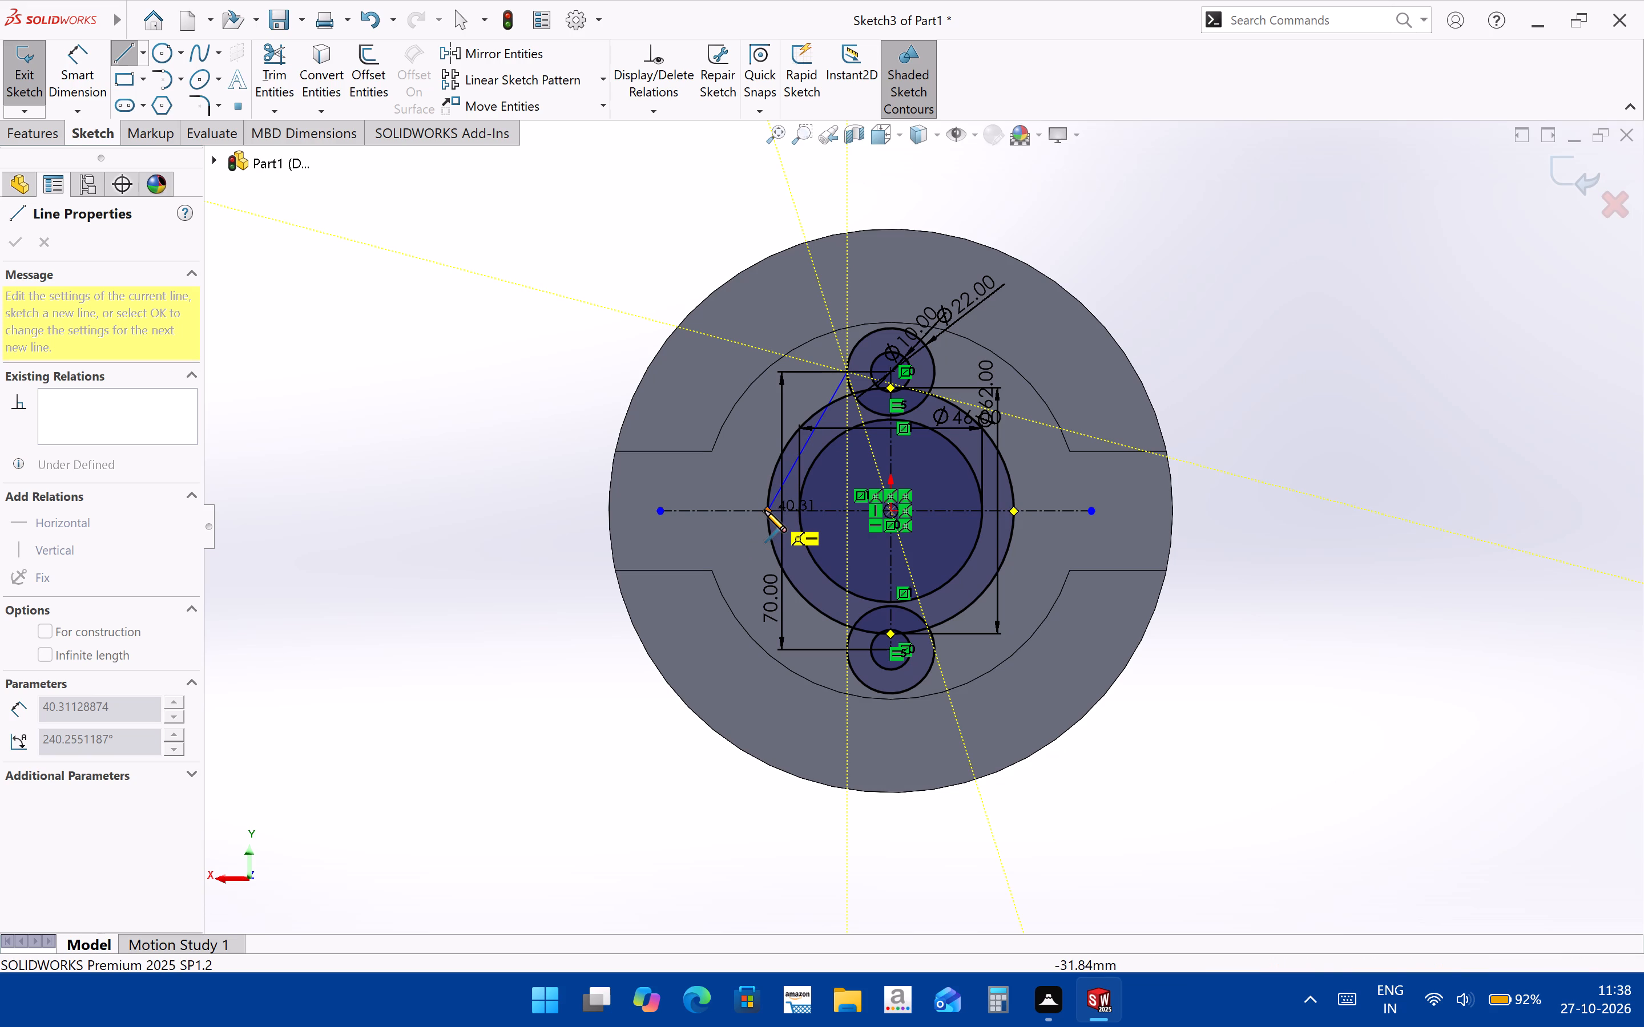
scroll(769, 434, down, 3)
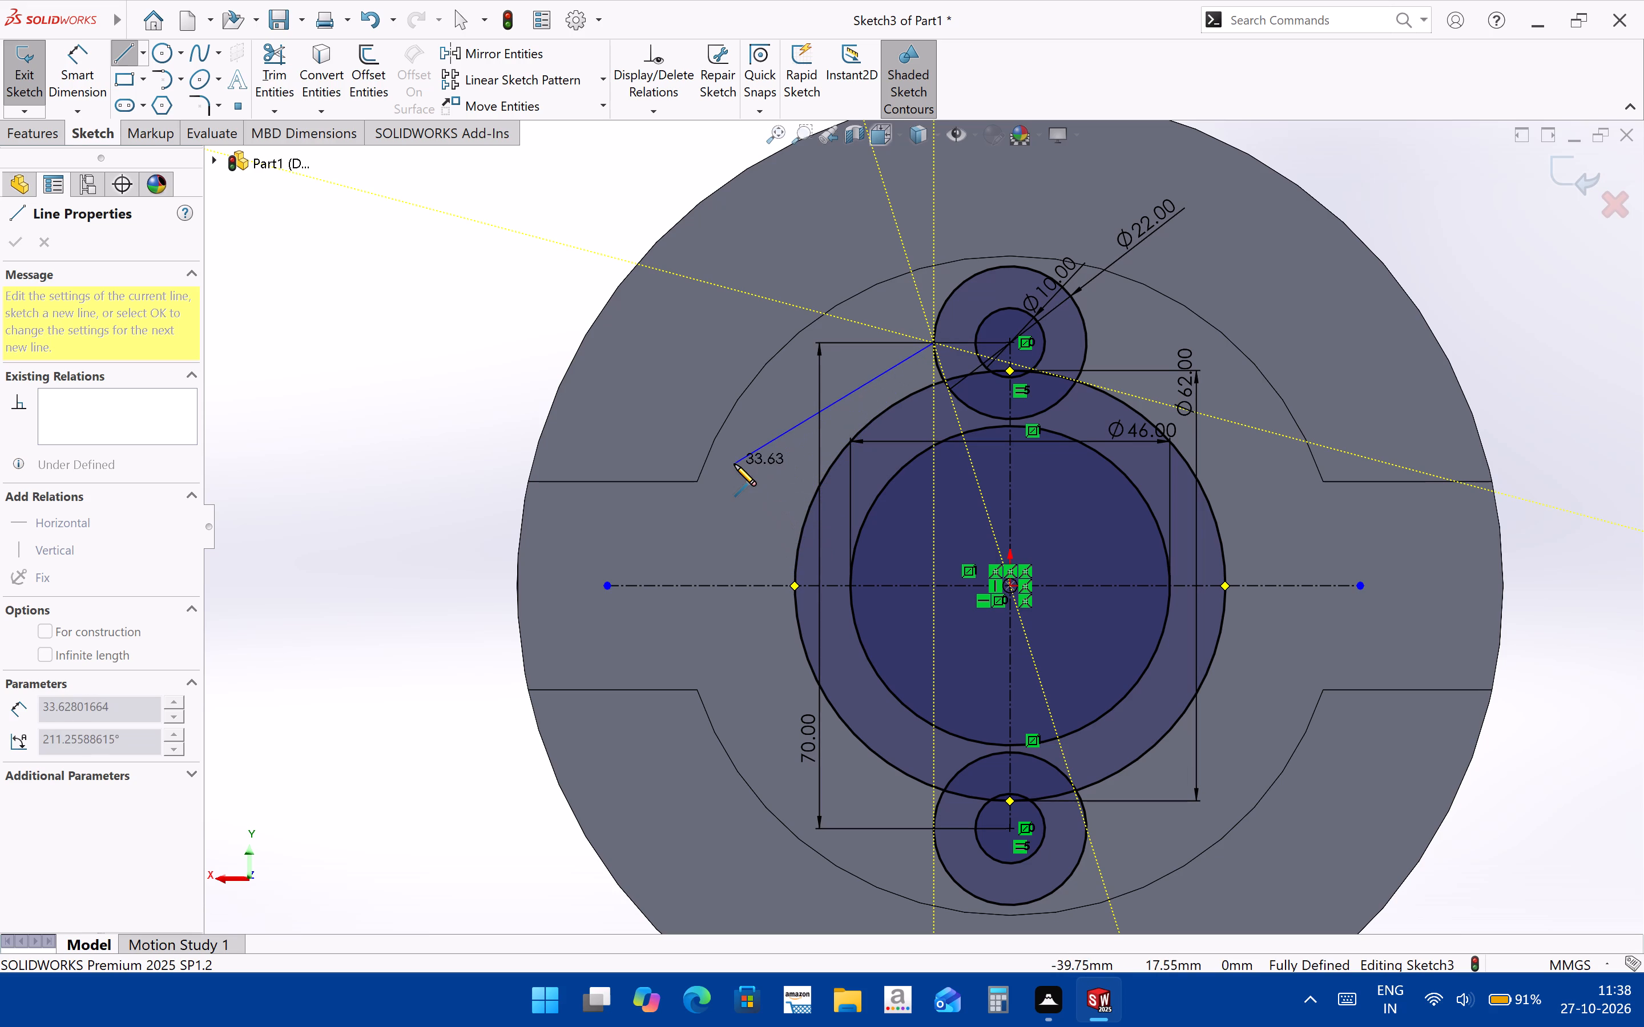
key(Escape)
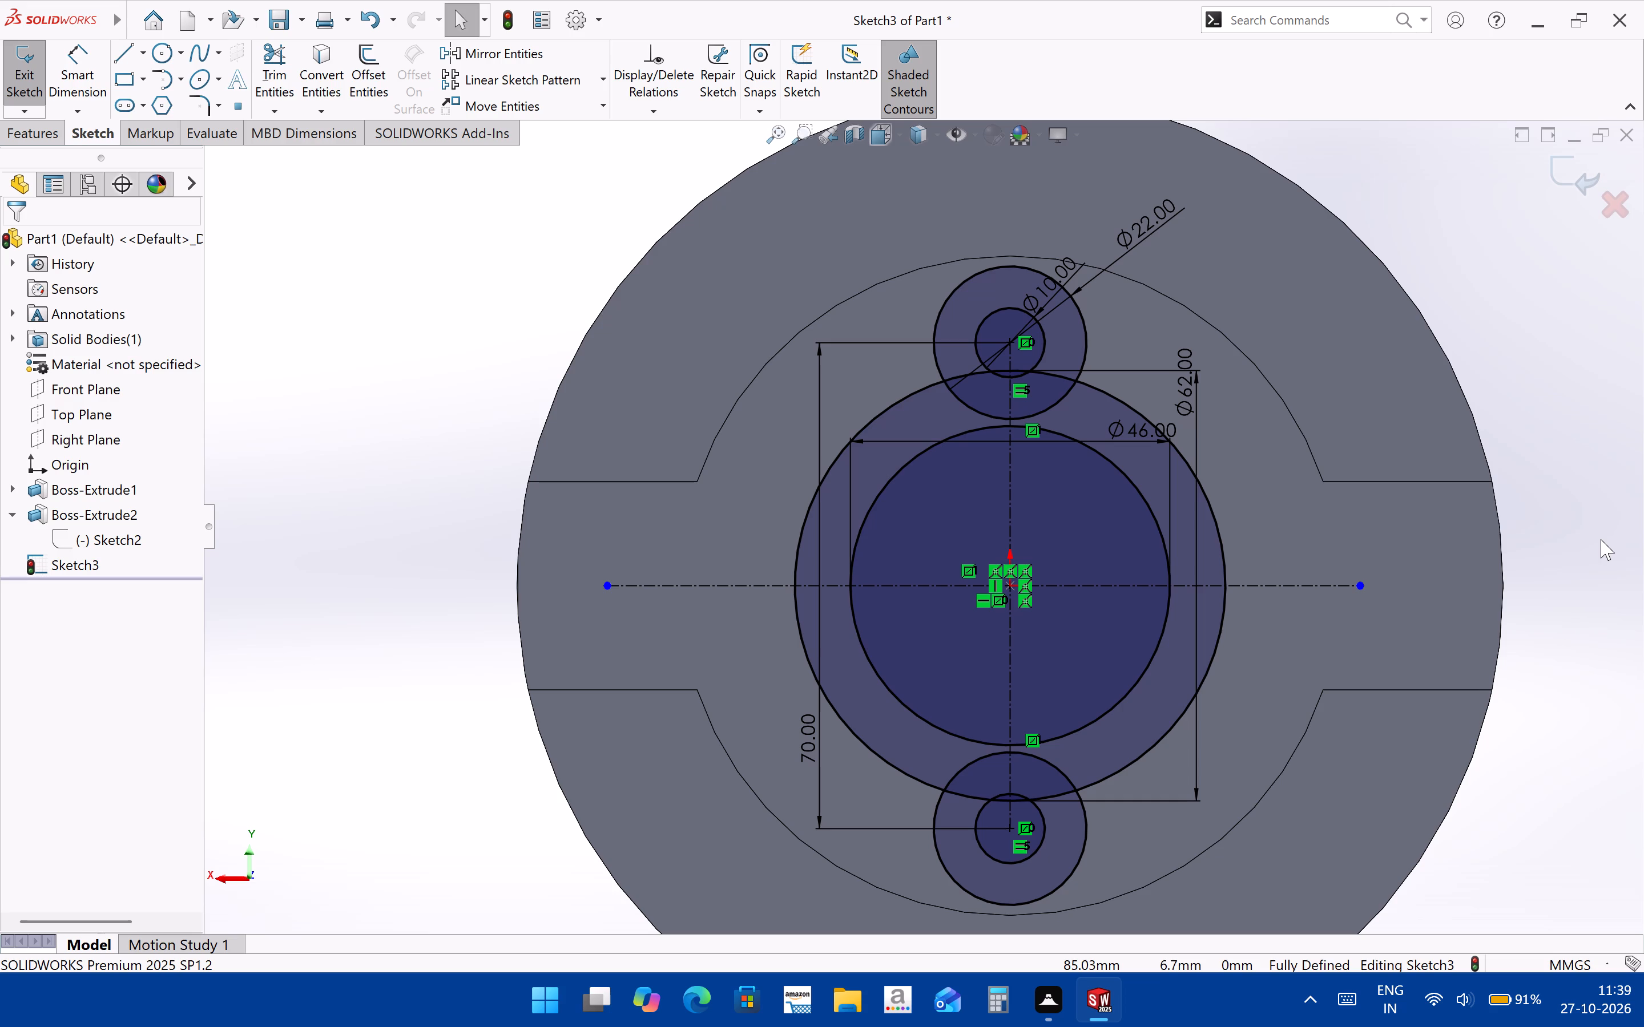
Sketch a line about 28.7 mm long, tangent to the upper 22 mm circle and the 62 mm circle, on their left side.
click(120, 51)
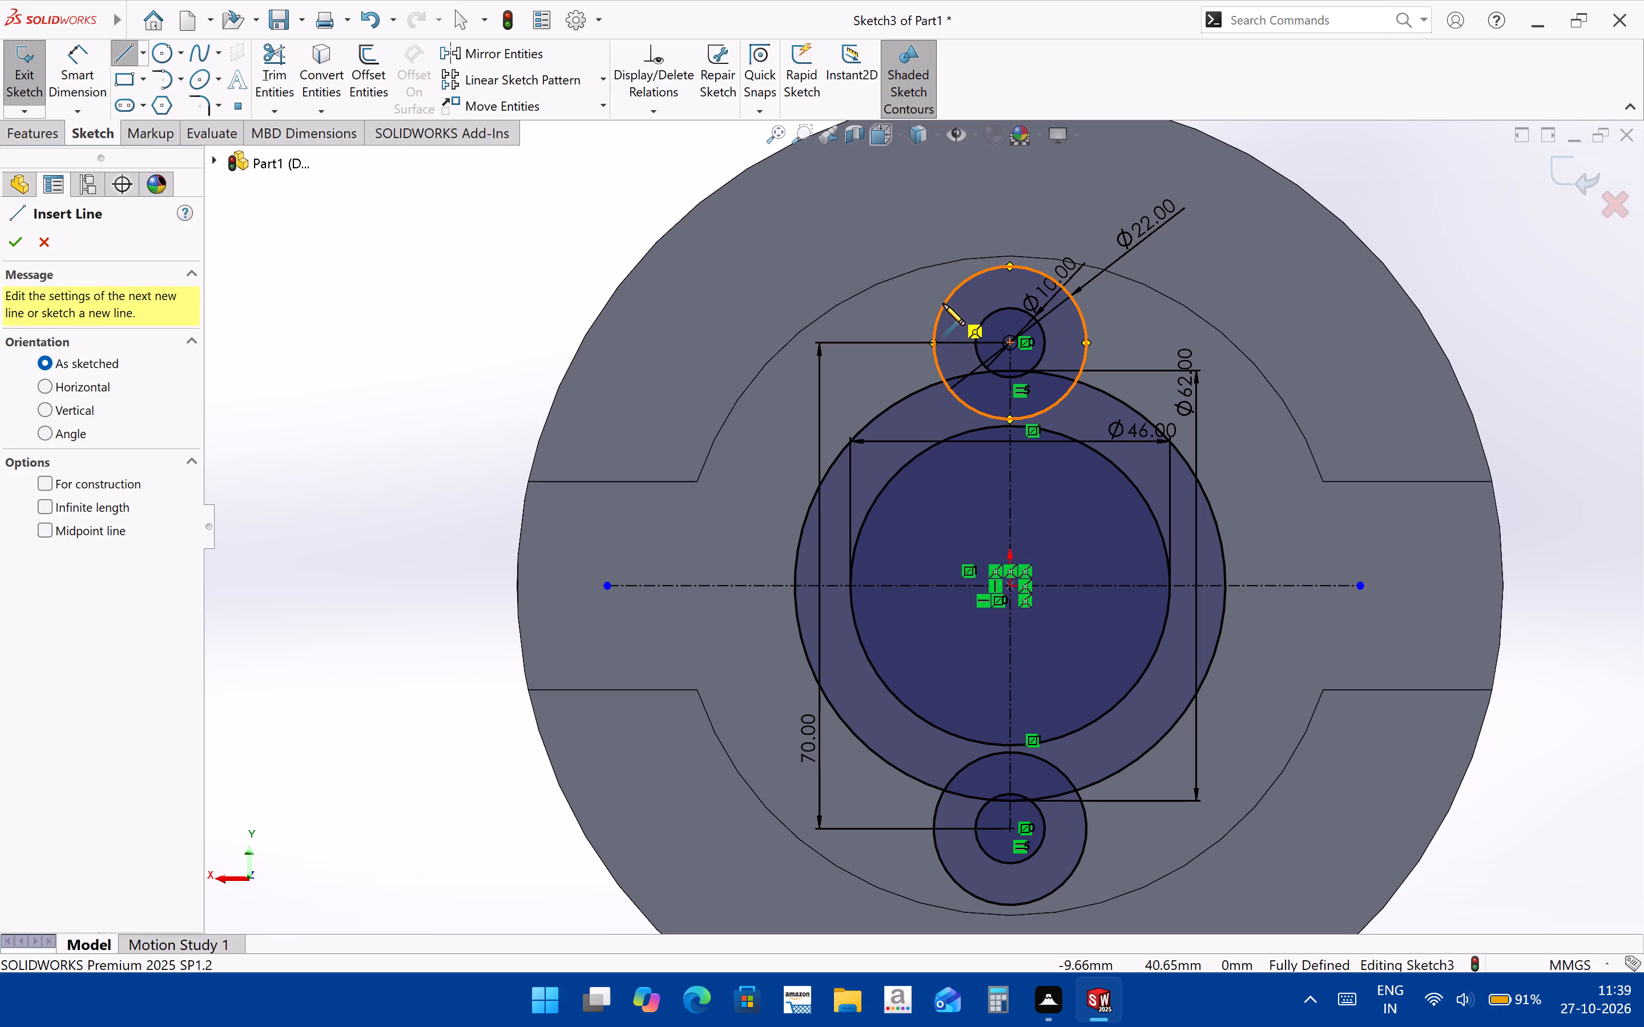
text(tan)
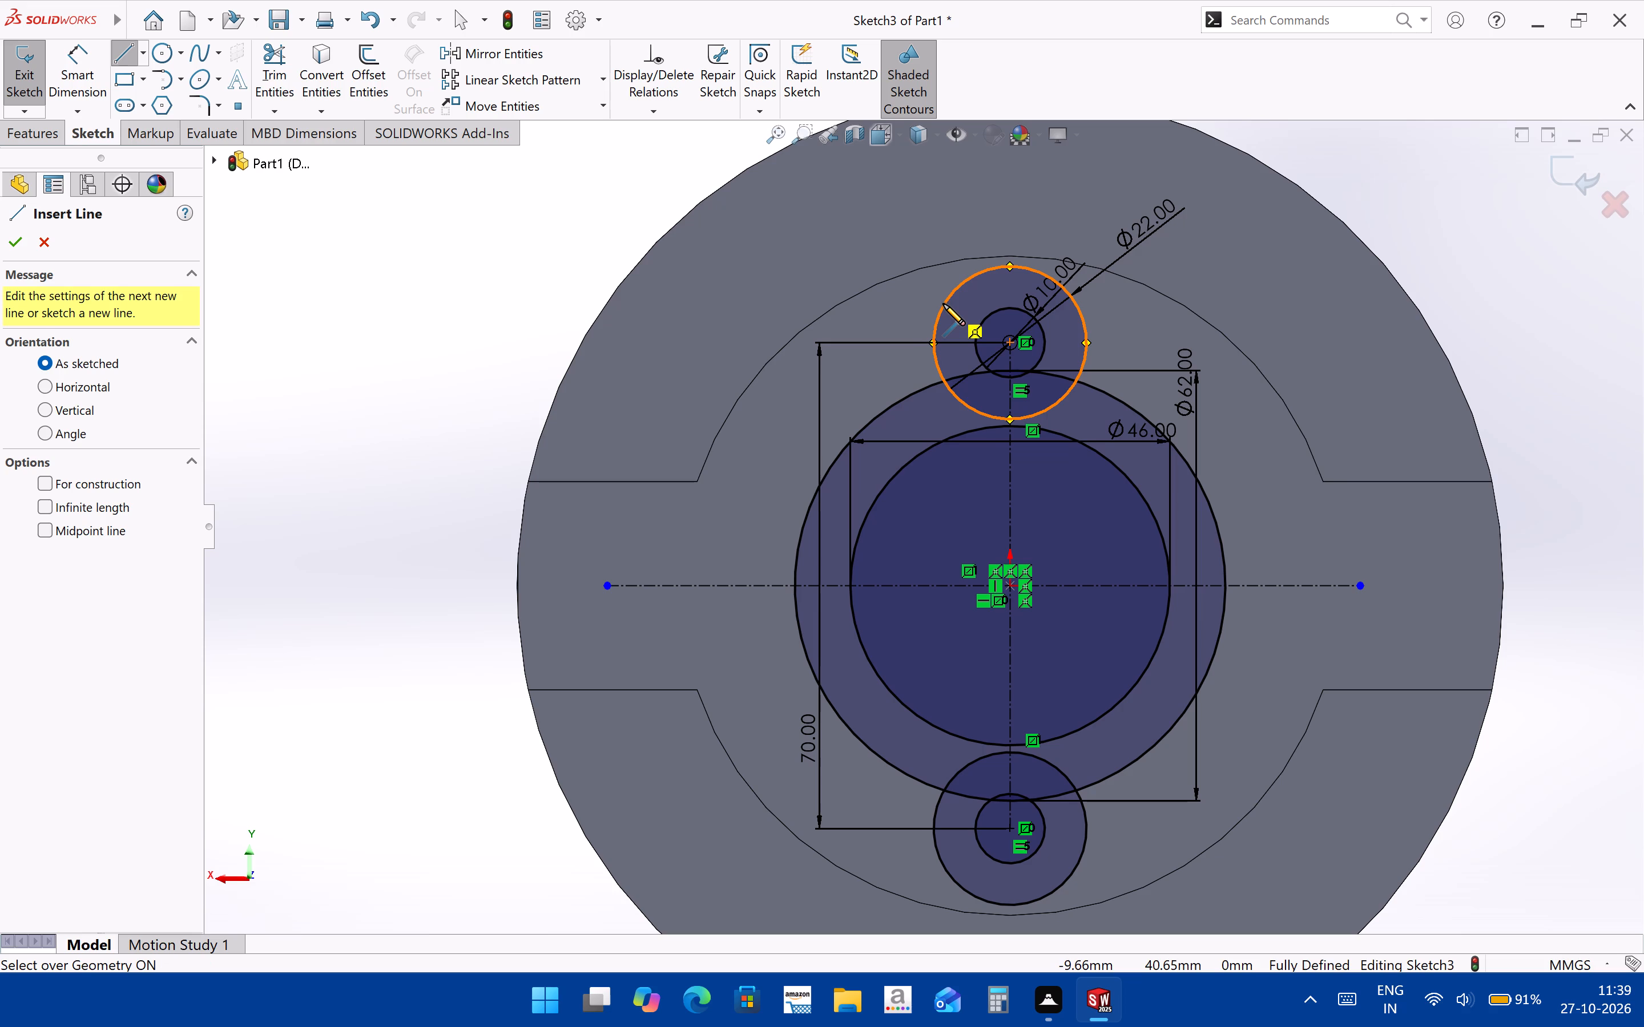
key(Return)
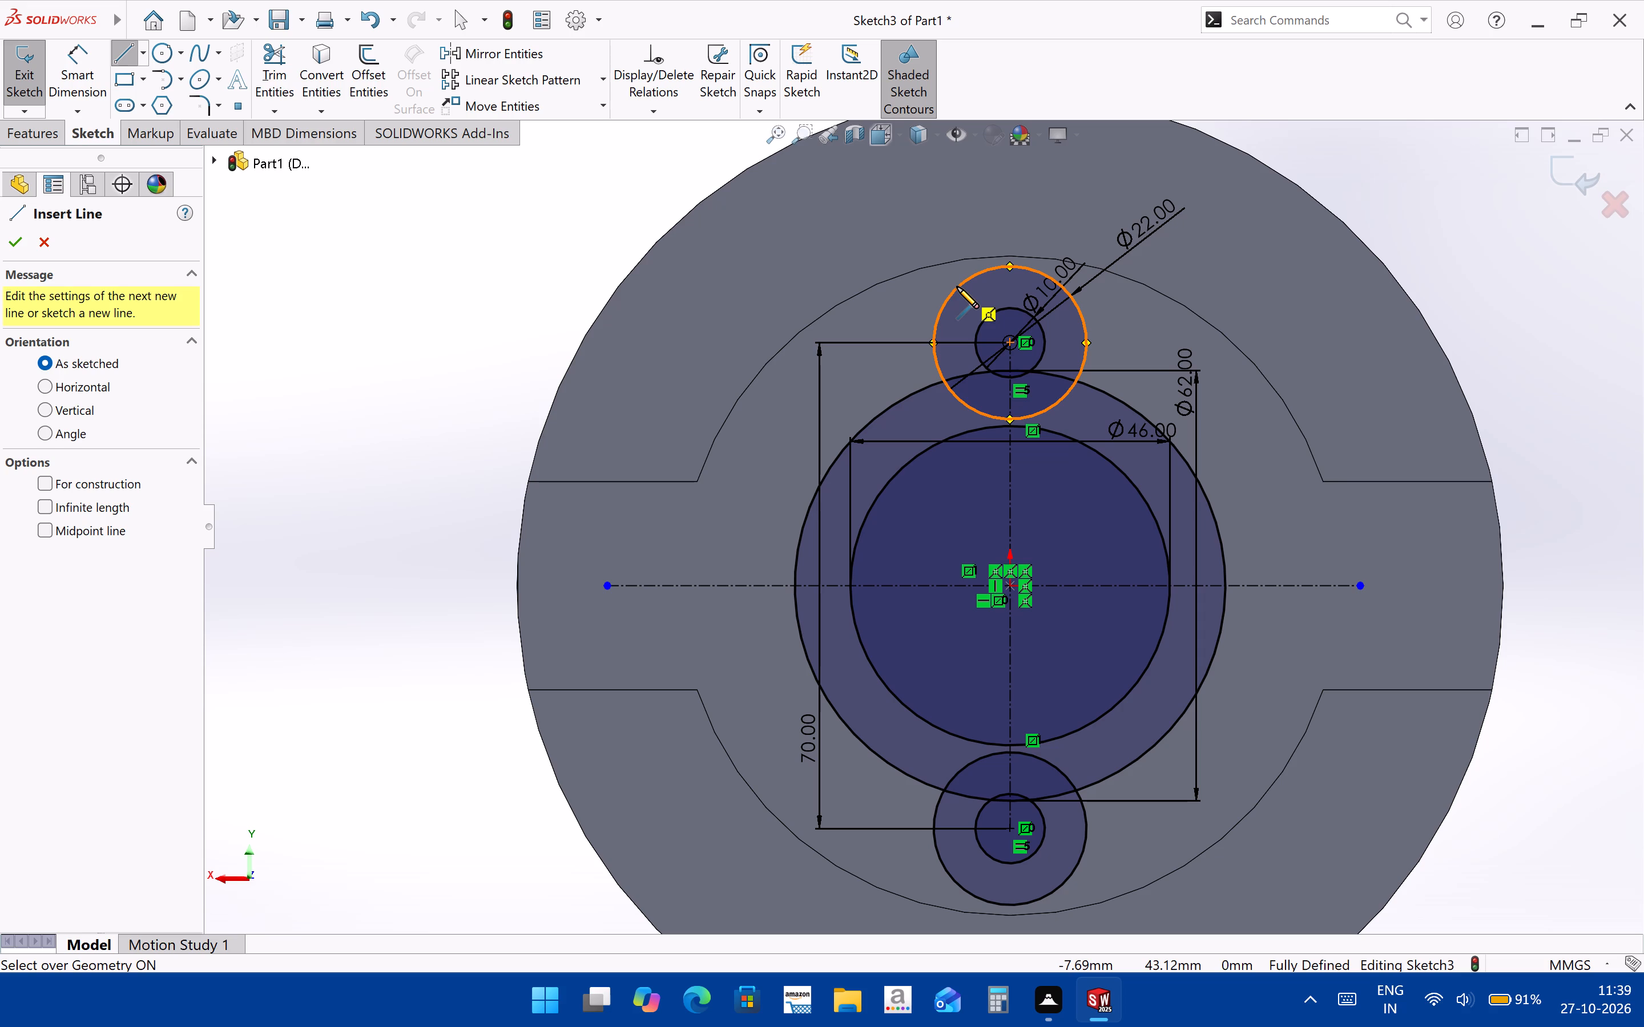
click(957, 286)
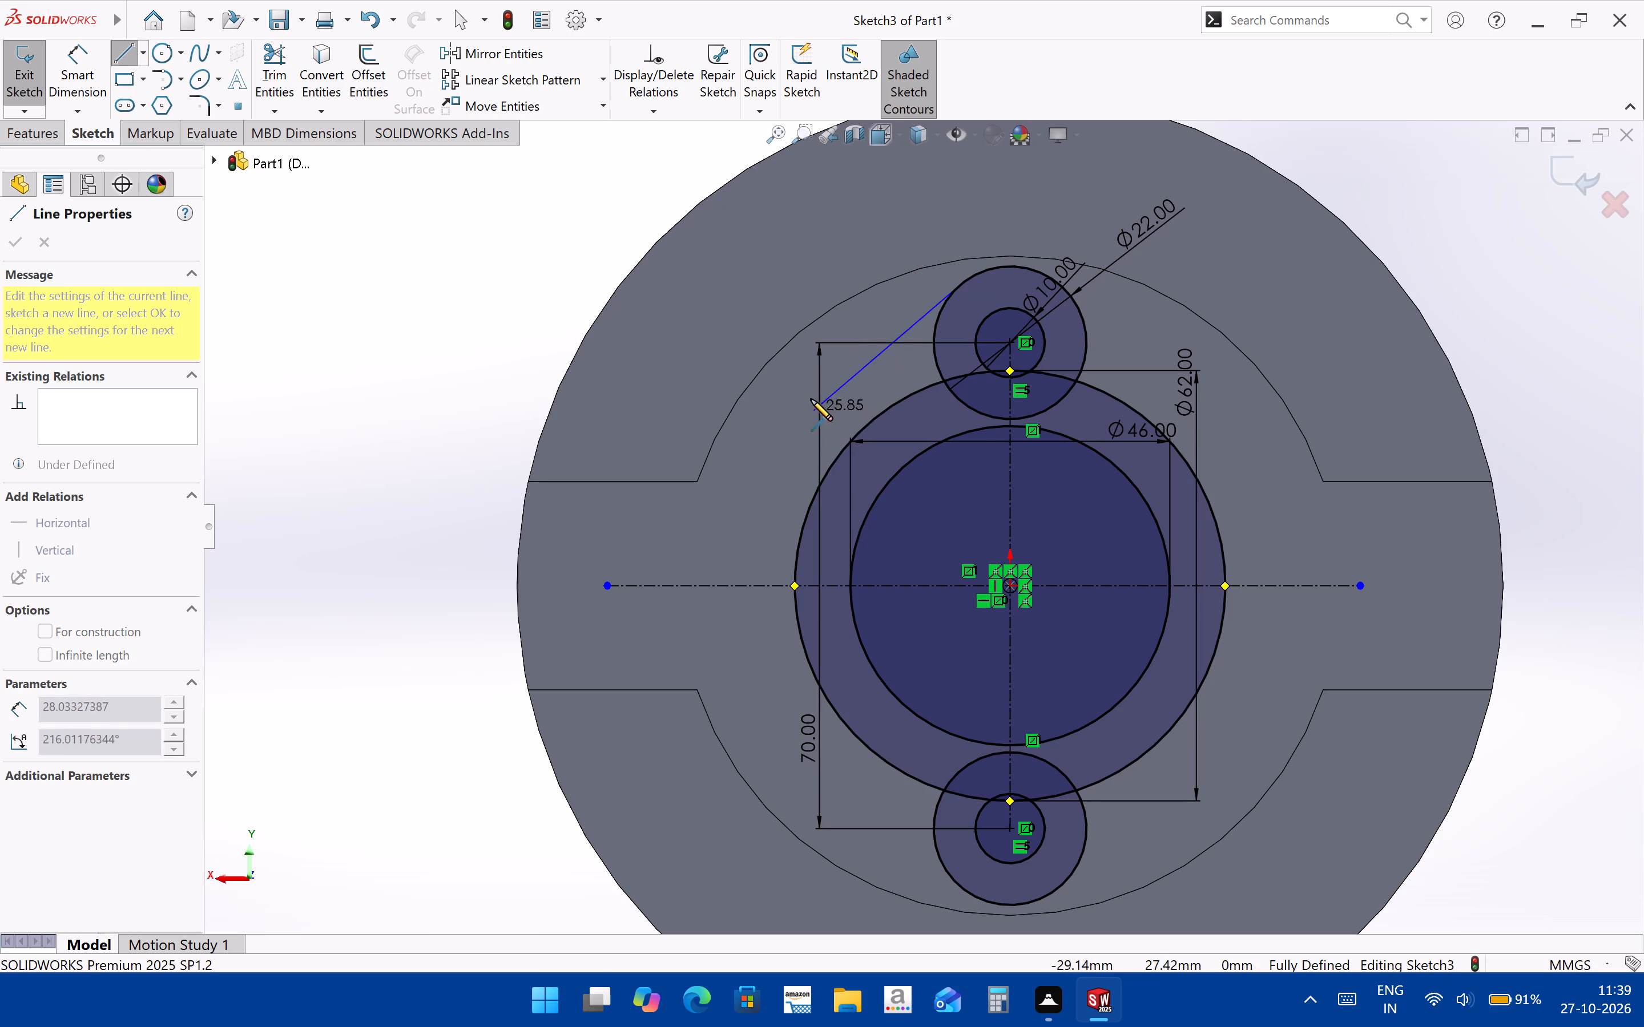
click(840, 449)
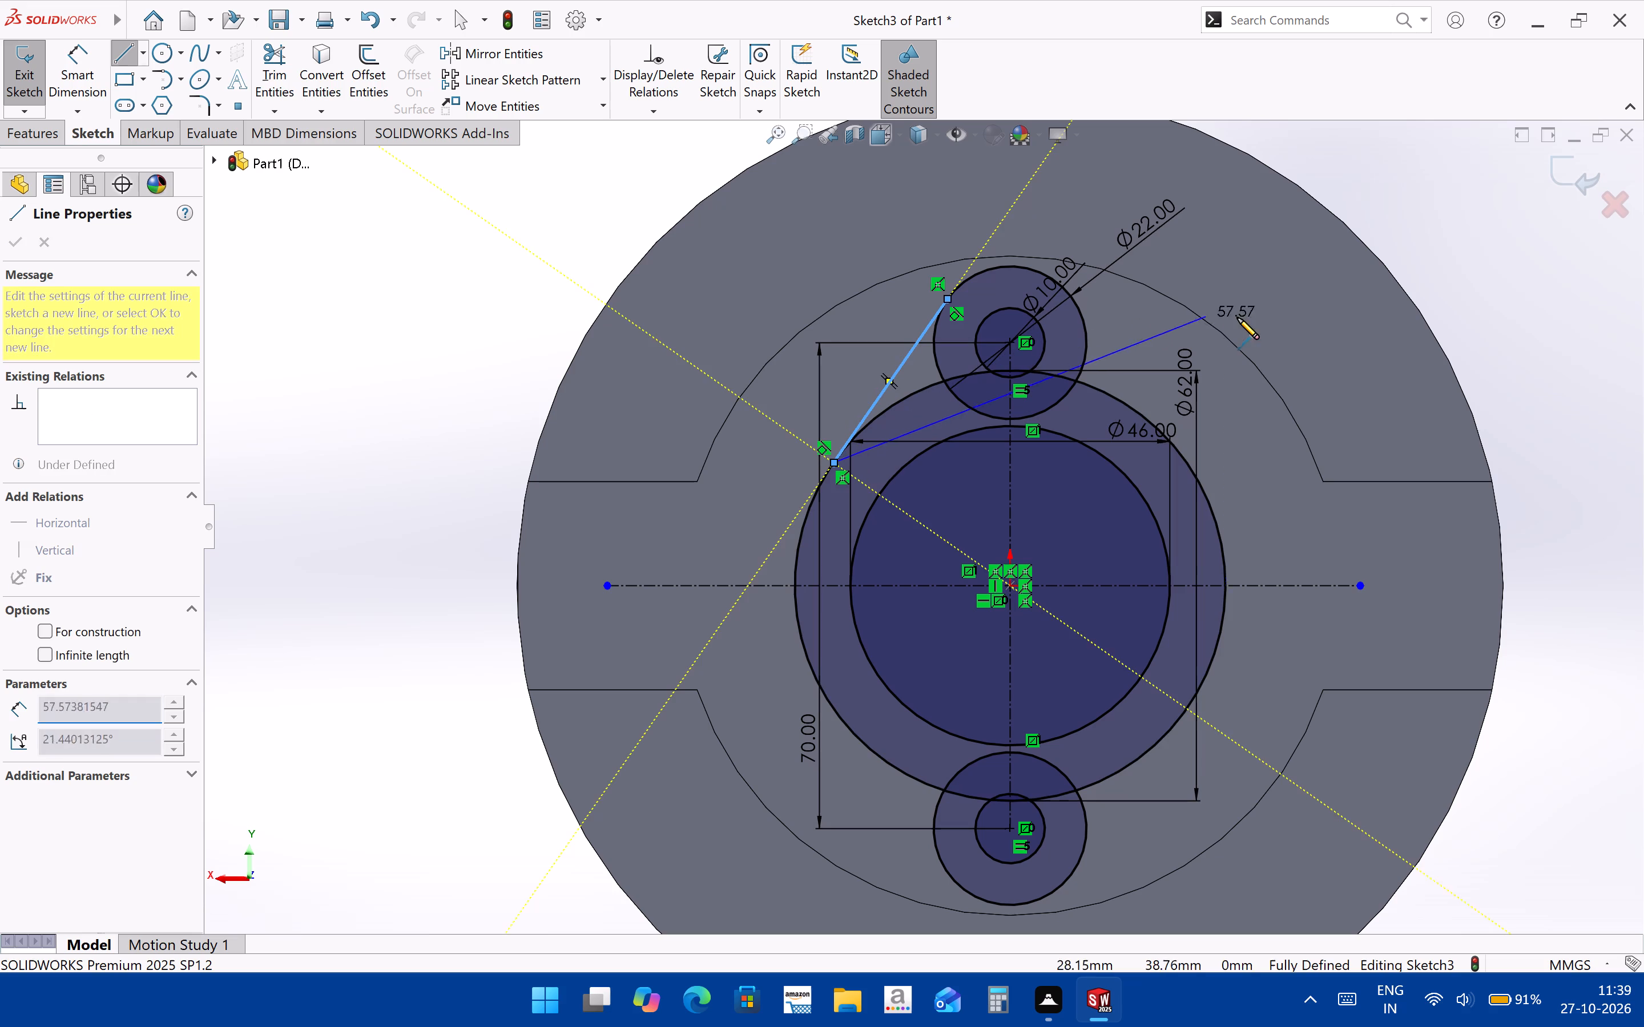
key(Escape)
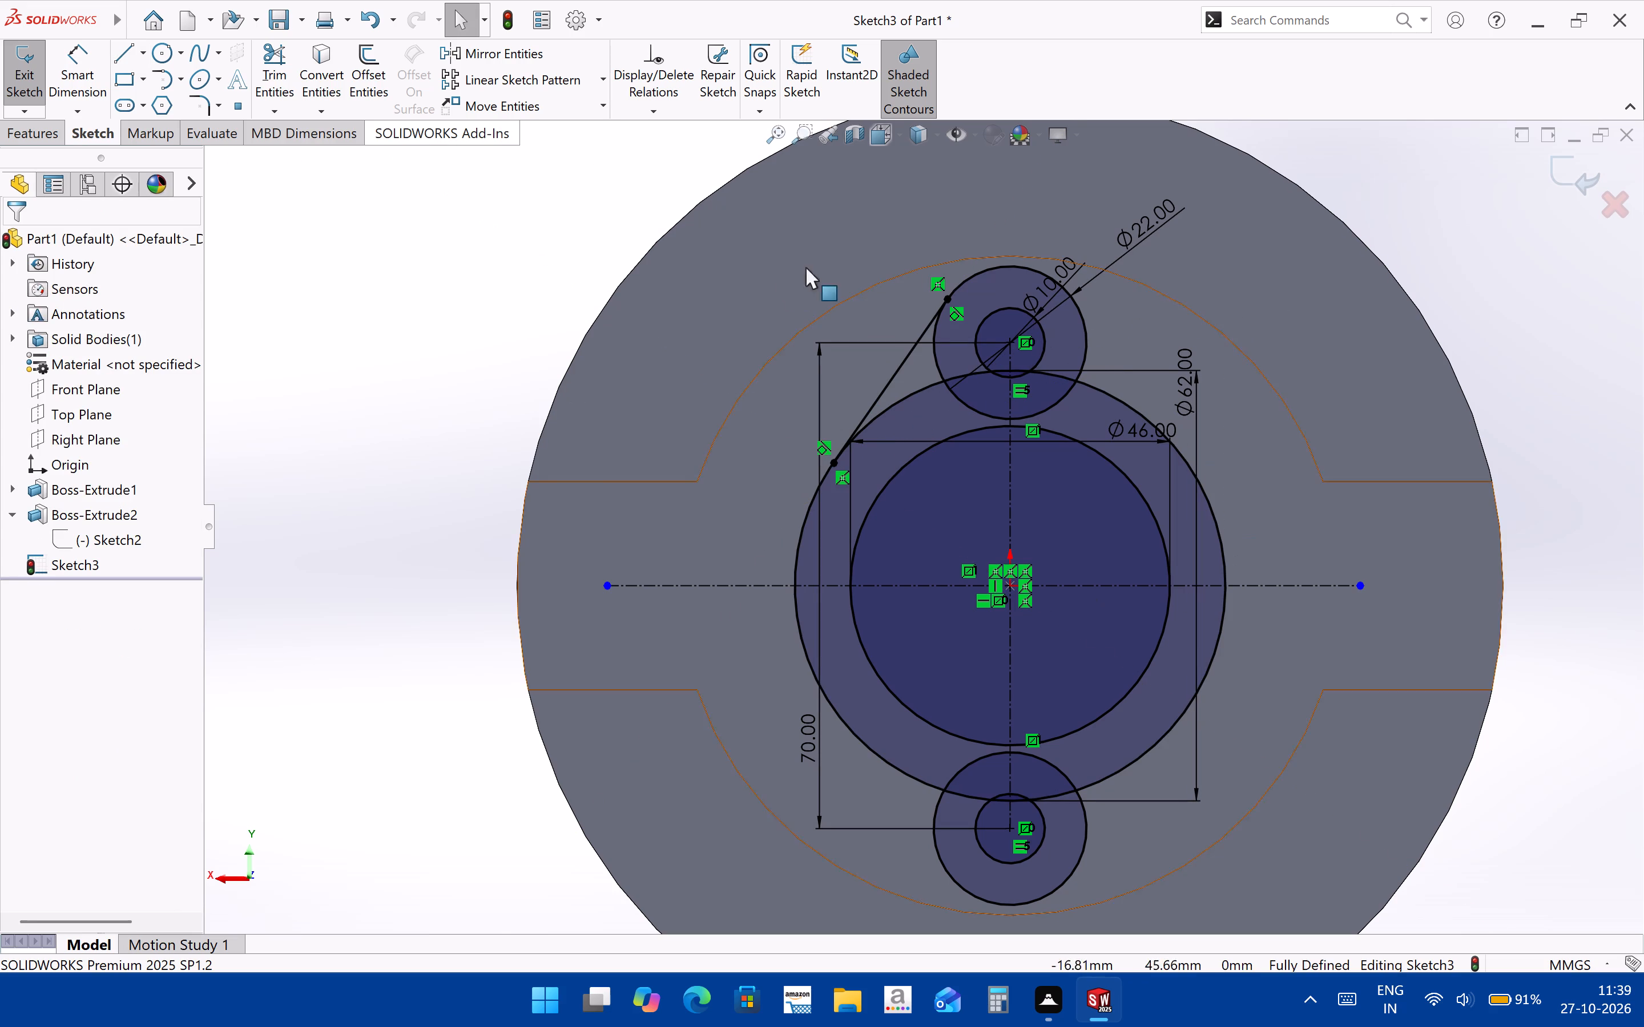
Mirror the tangent line about the vertical centerline, keeping the original as a copy.
scroll(978, 363, down, 2)
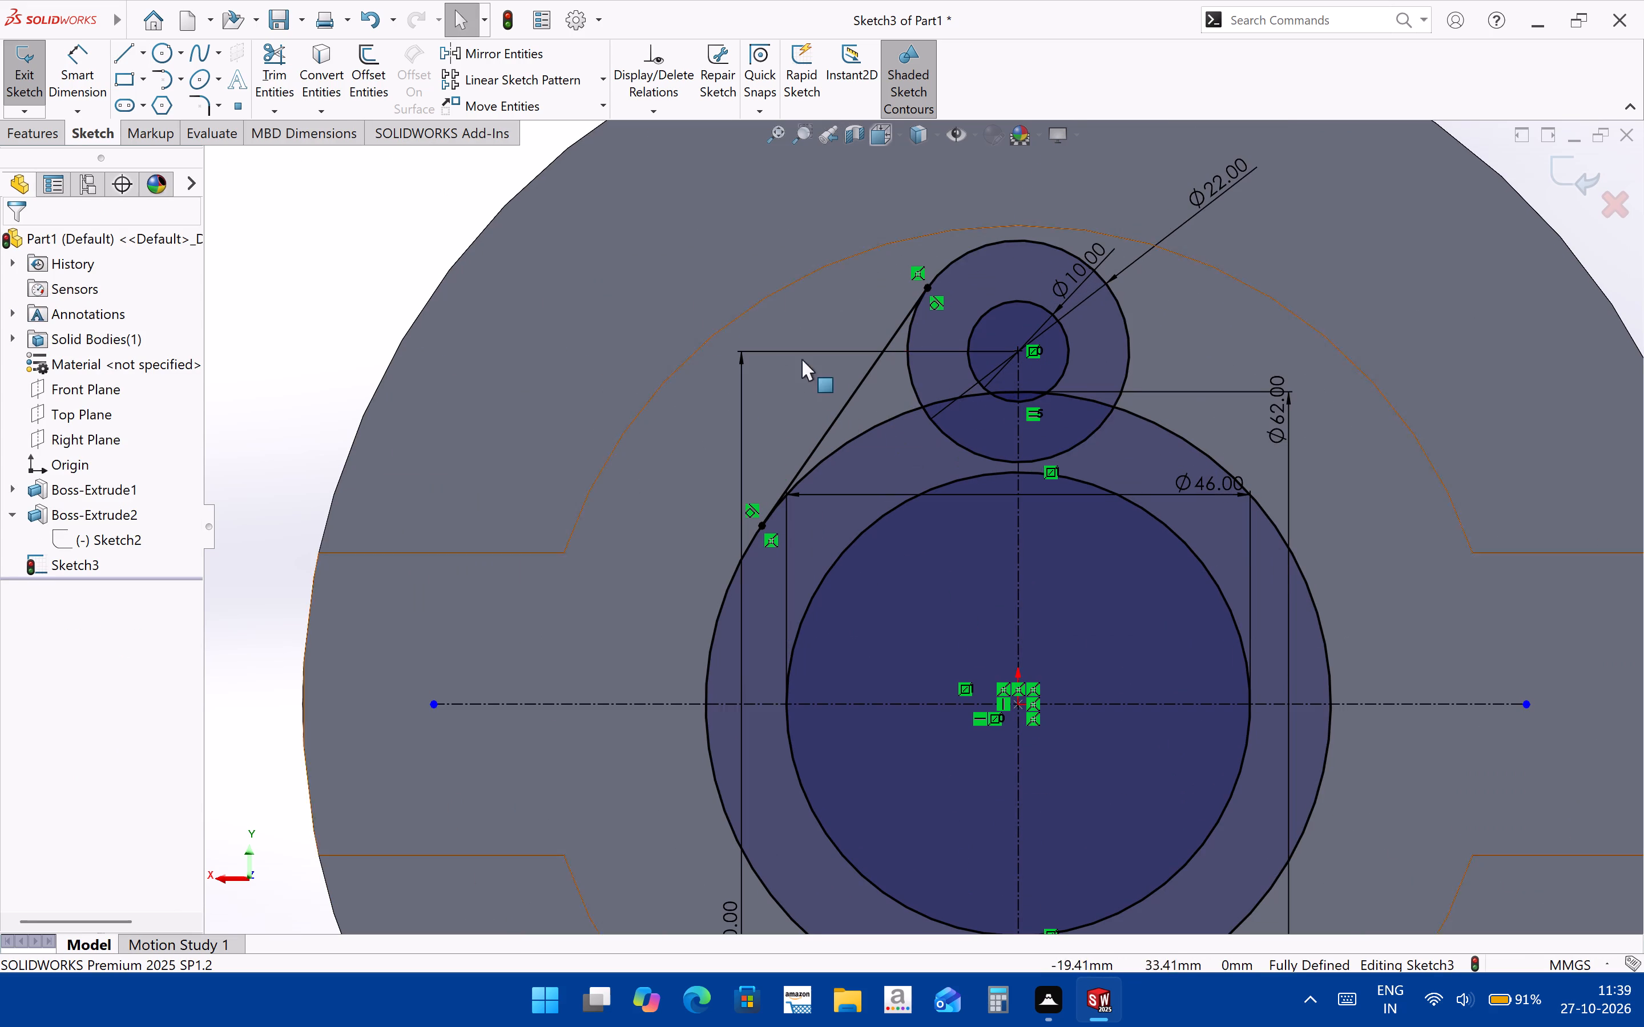
scroll(797, 373, up, 3)
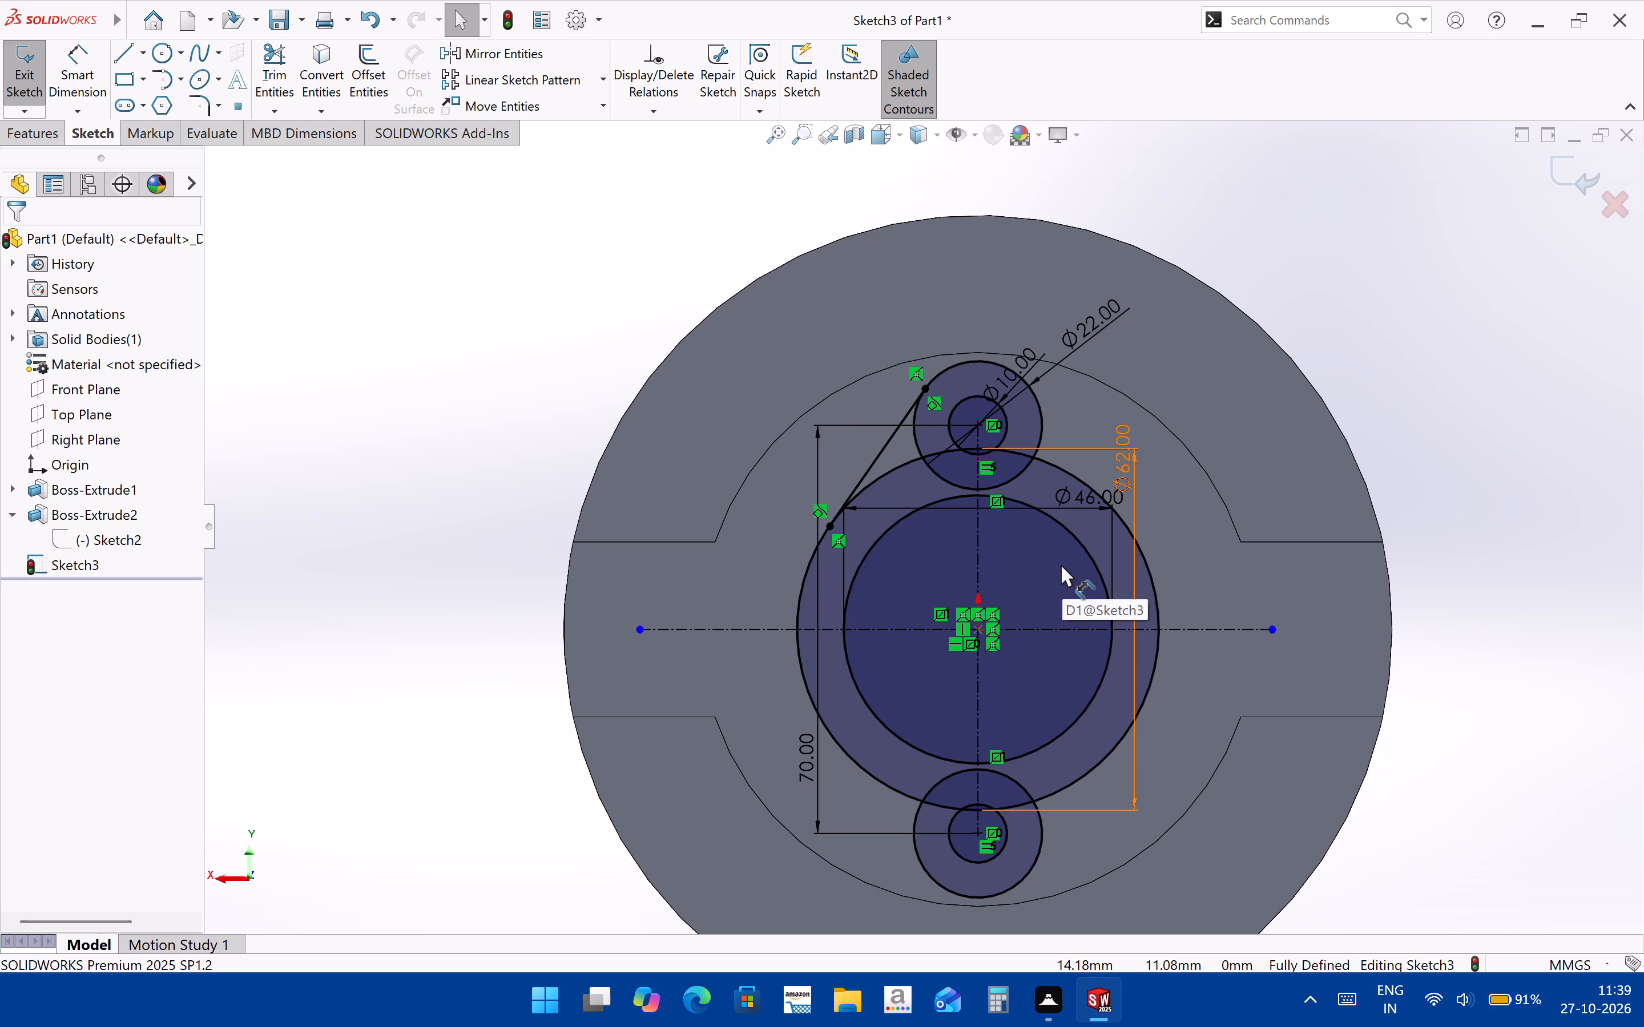
click(889, 433)
click(581, 268)
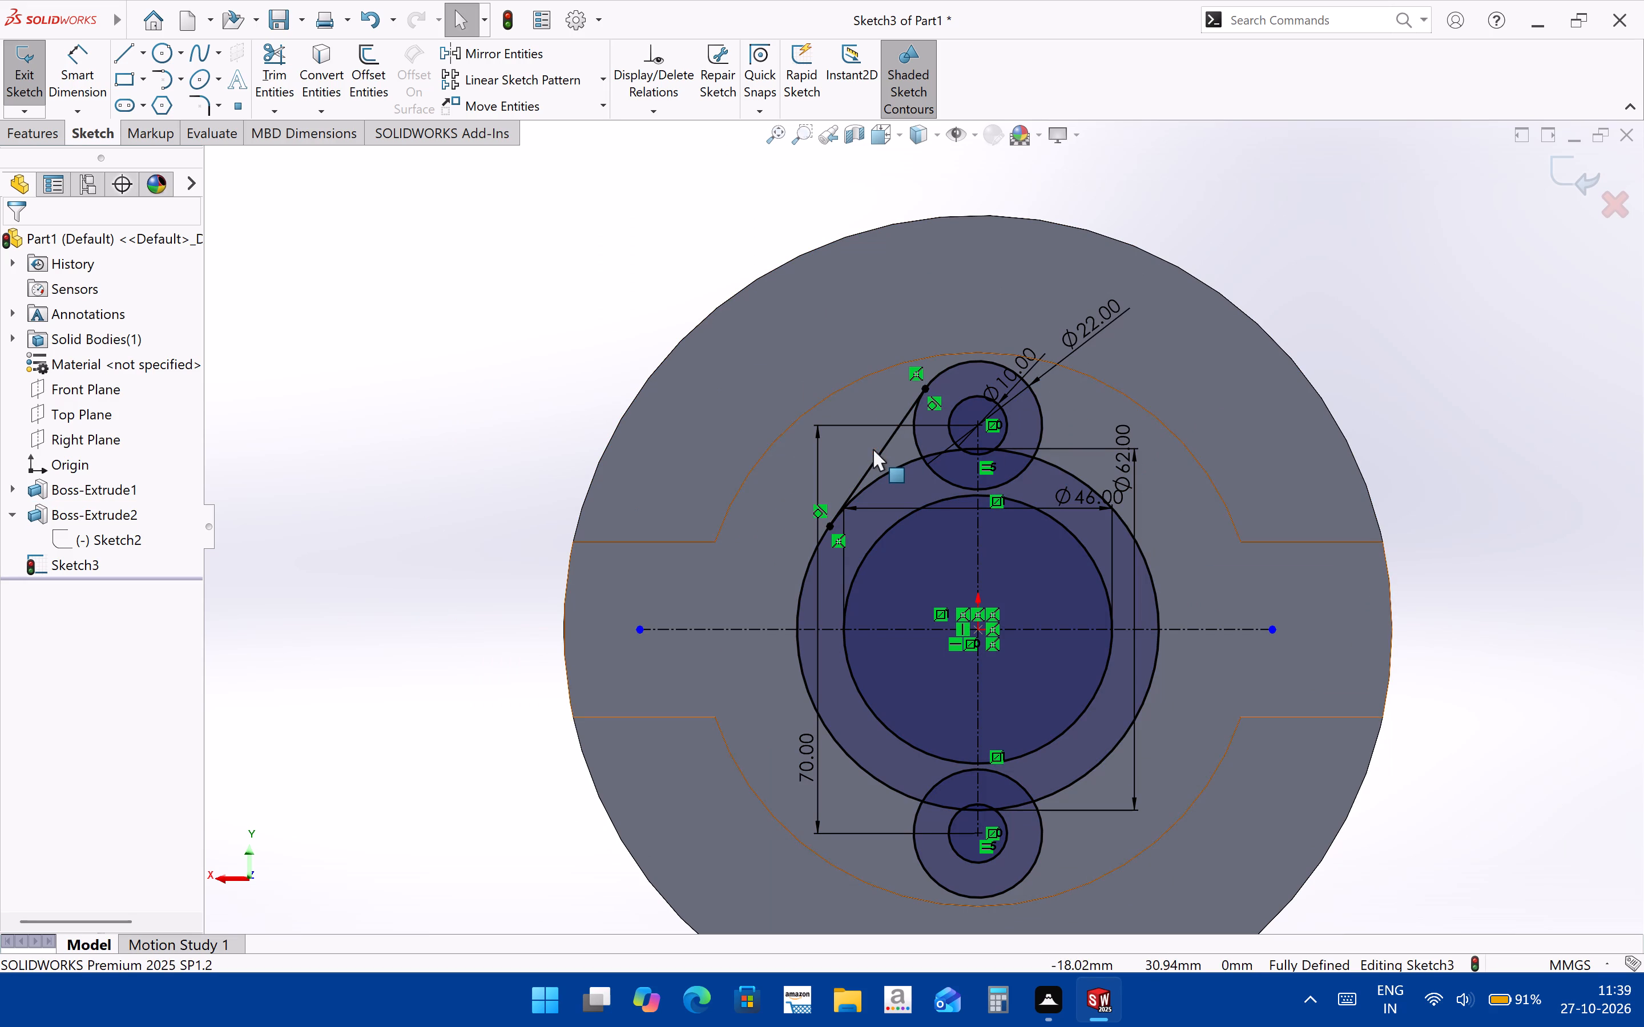
click(880, 451)
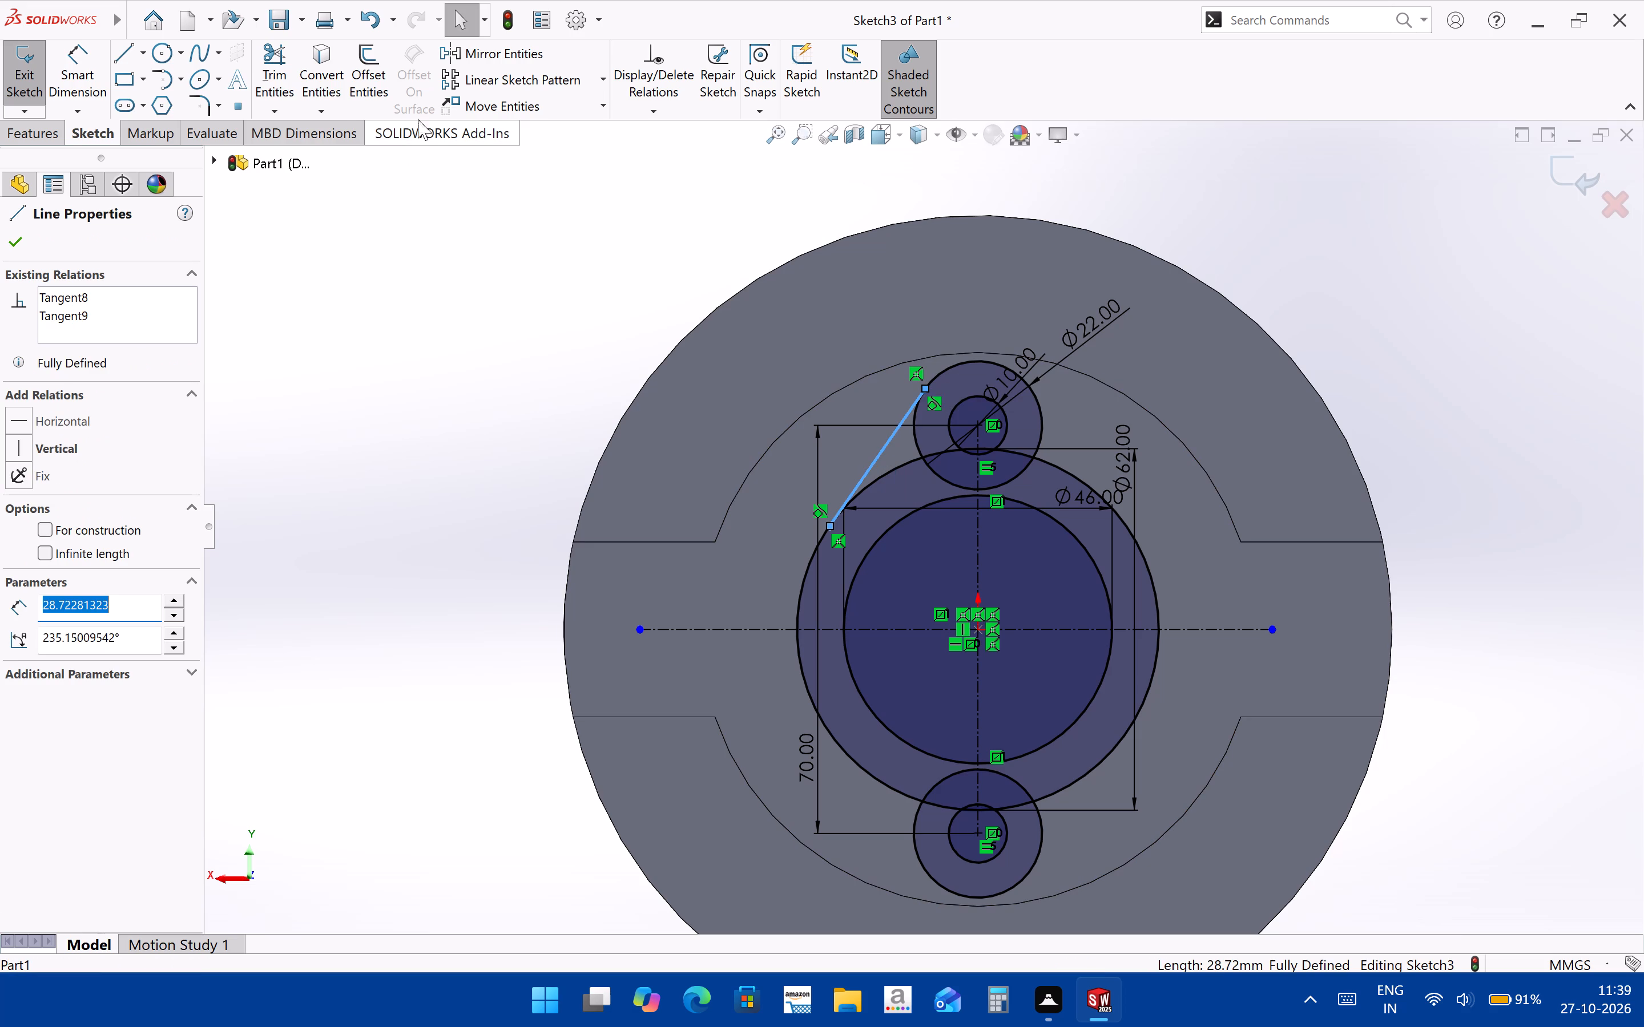
click(464, 60)
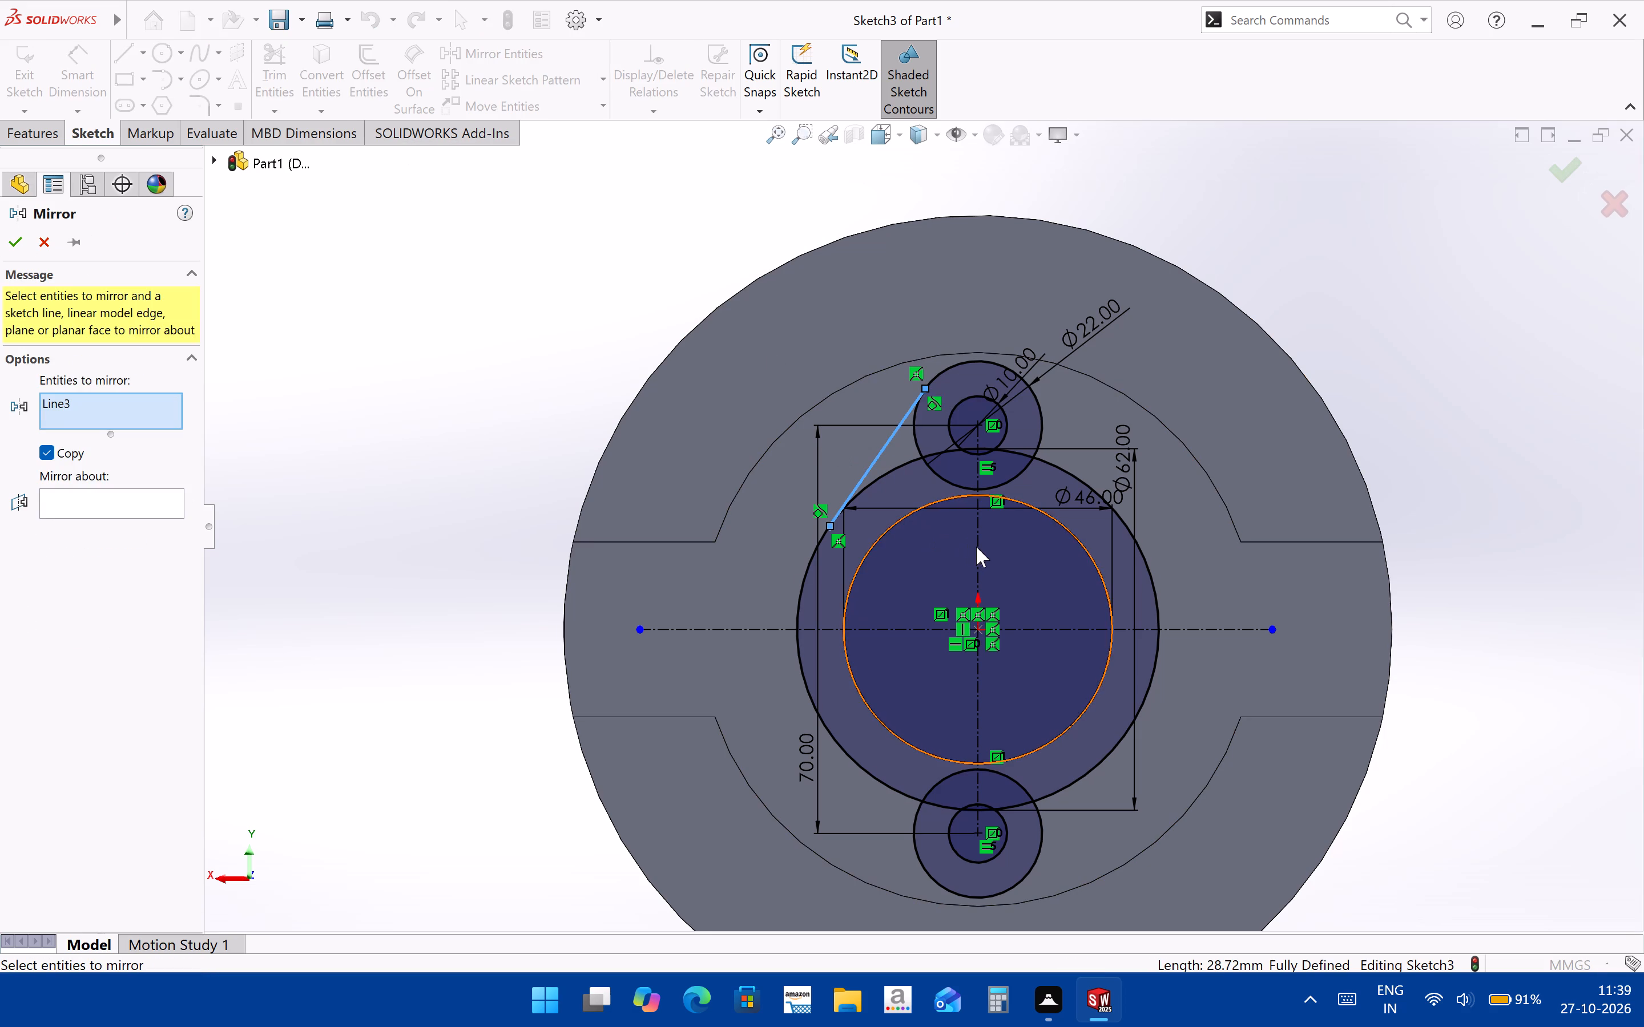
click(977, 547)
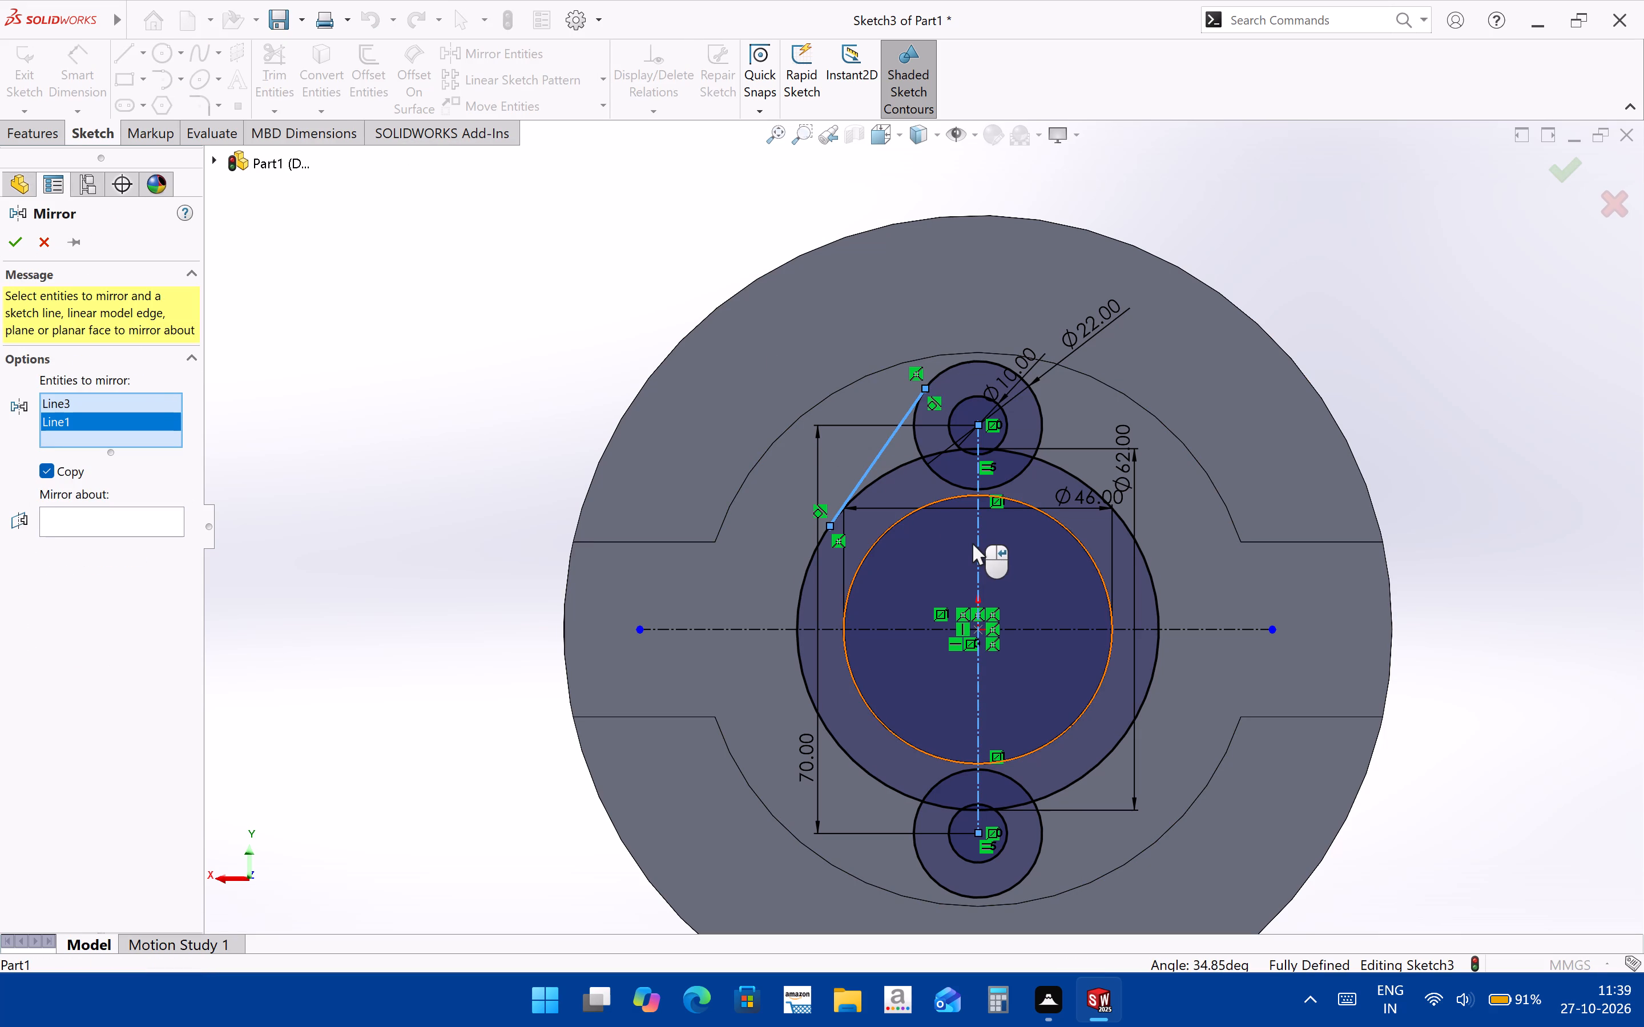
click(62, 426)
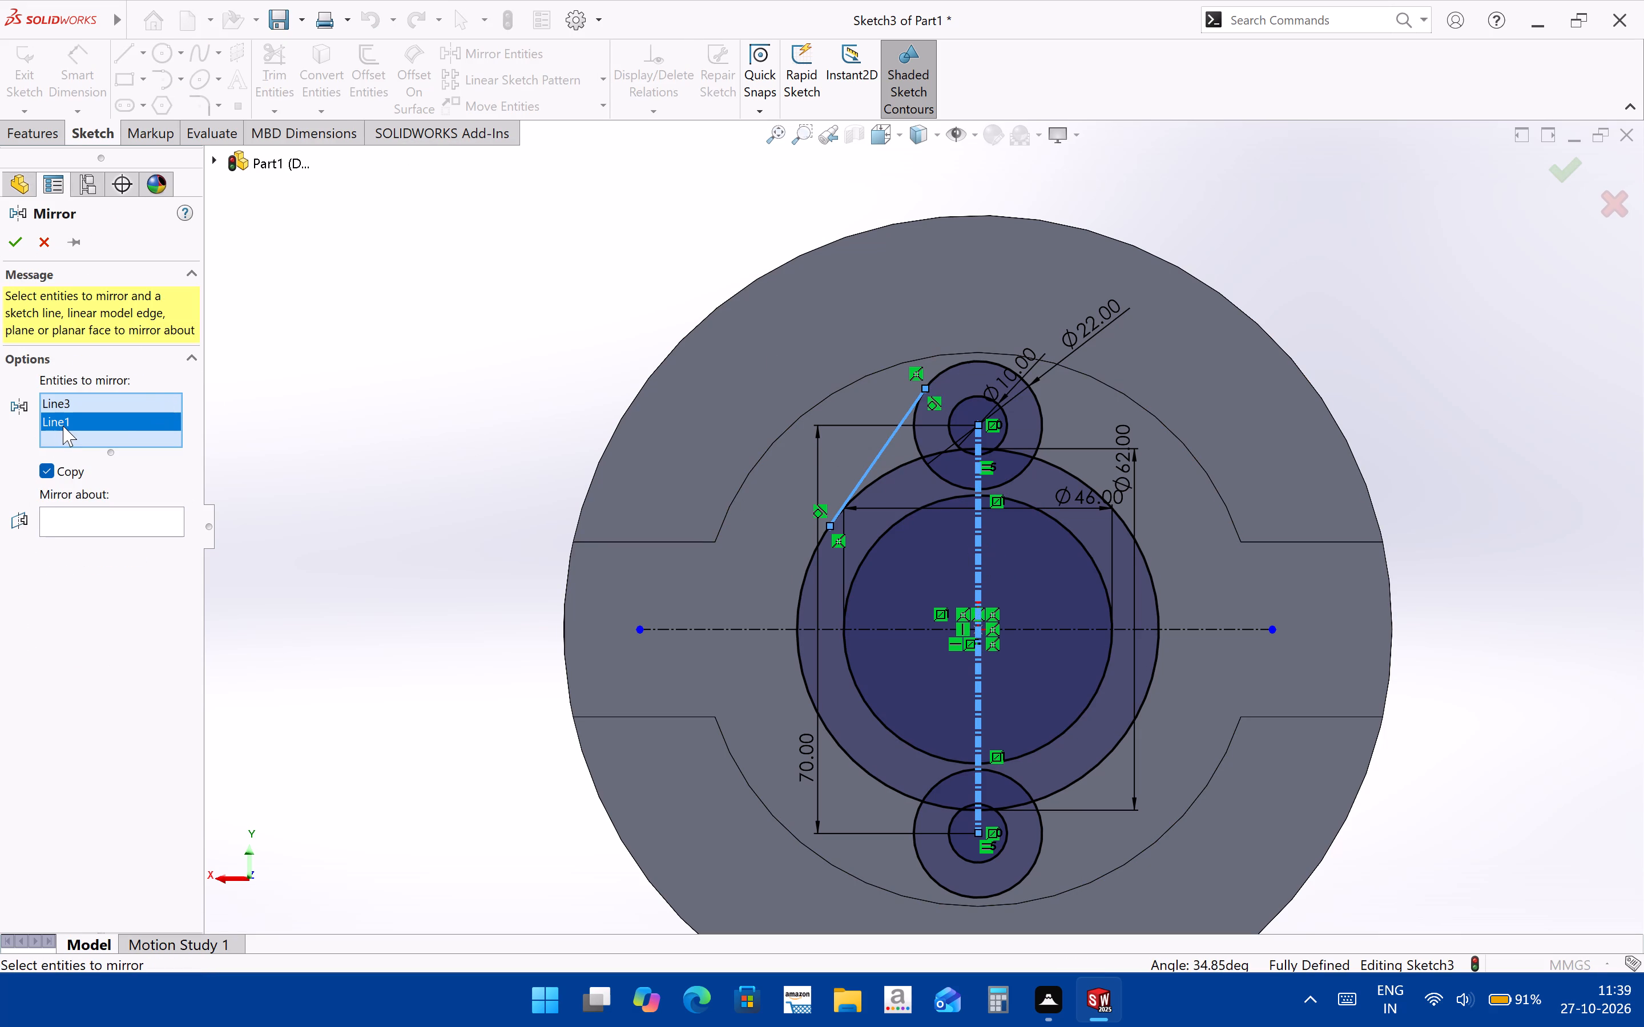
key(Delete)
click(116, 504)
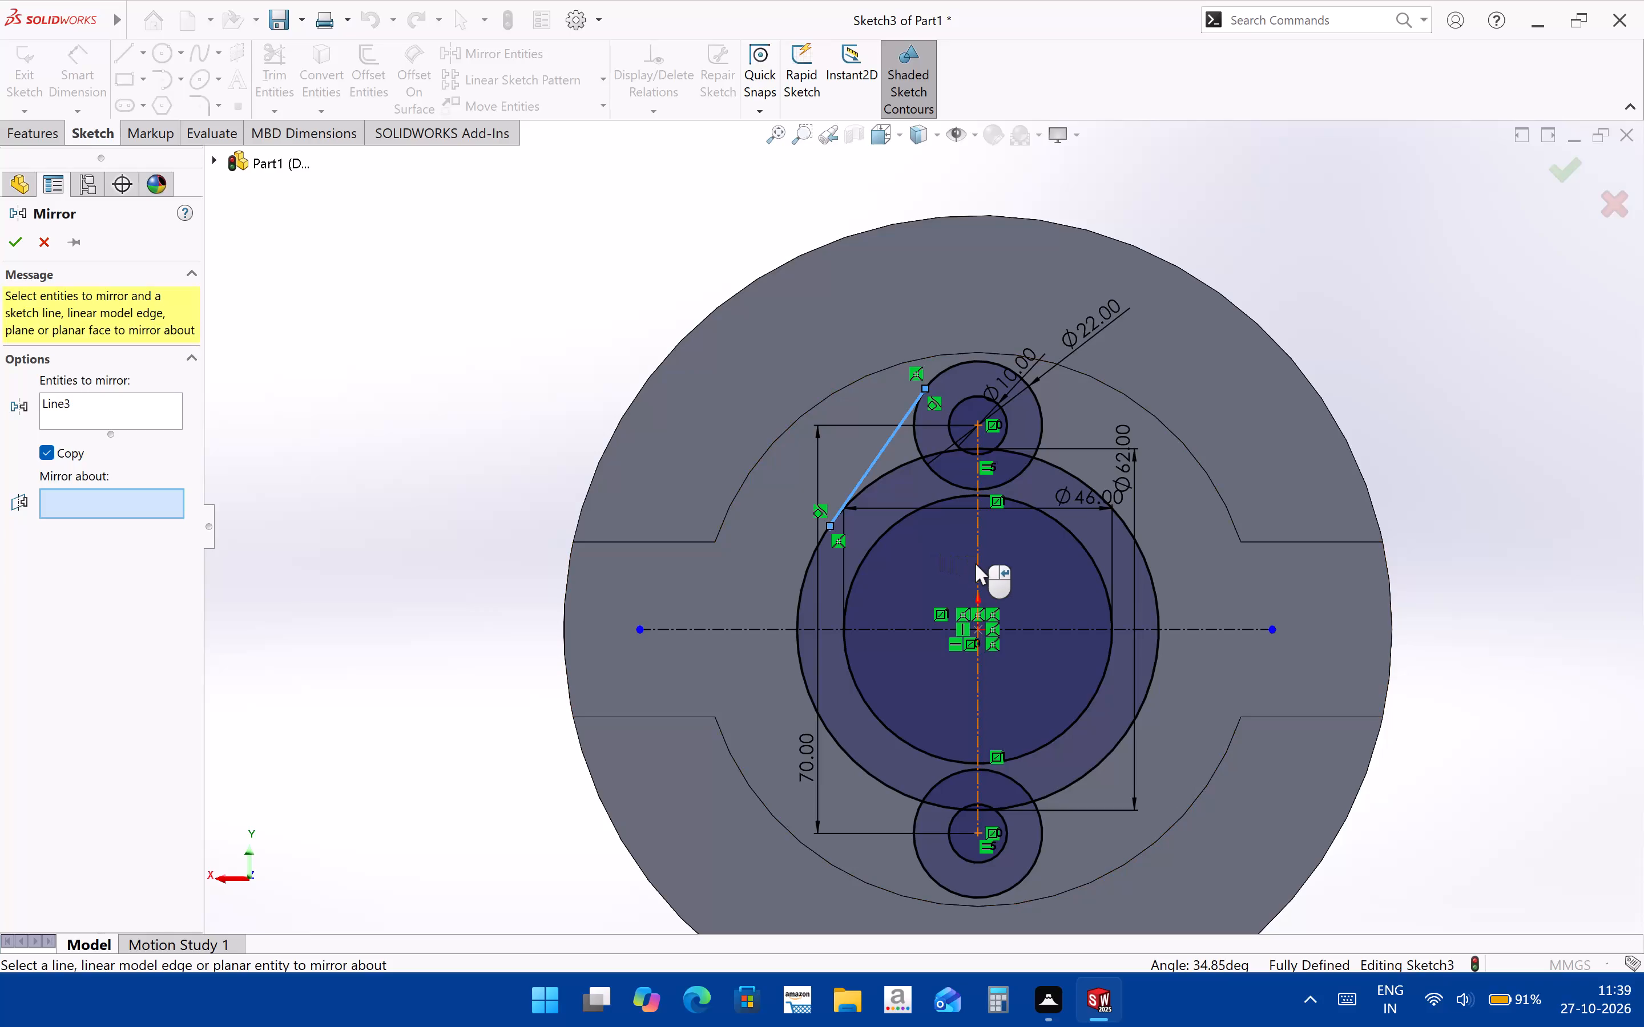
click(975, 563)
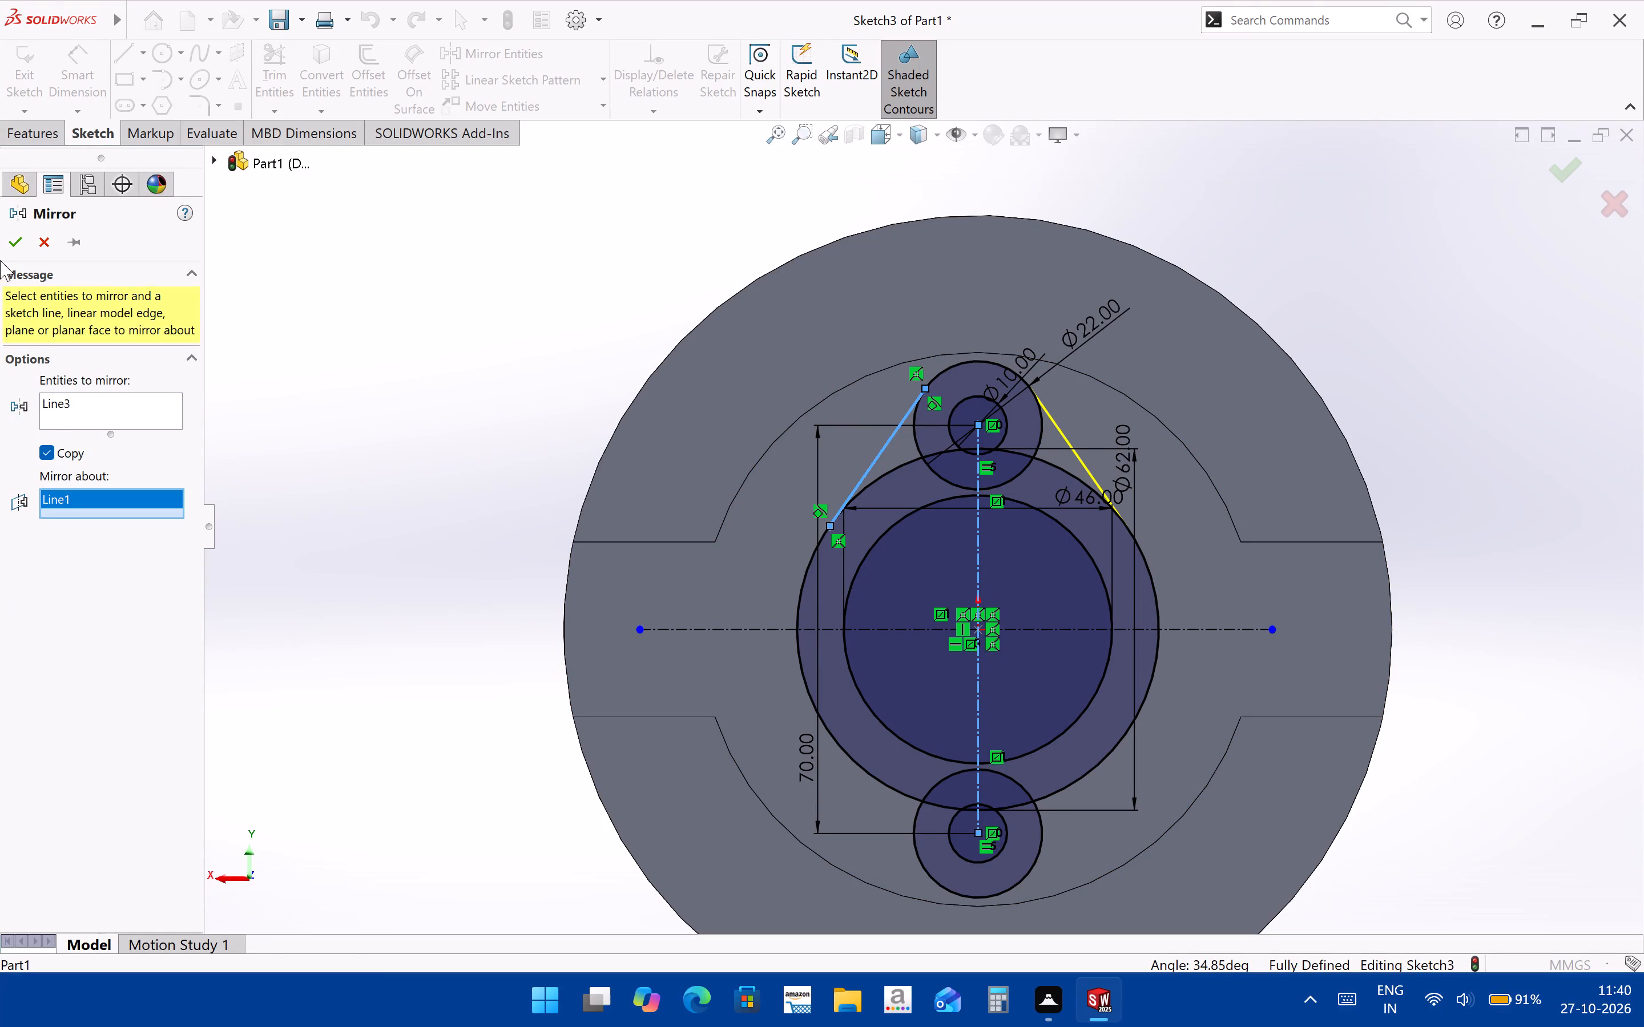
click(9, 230)
Mirror the two upper tangent lines about the horizontal centerline, keeping the originals as copies.
scroll(679, 424, up, 2)
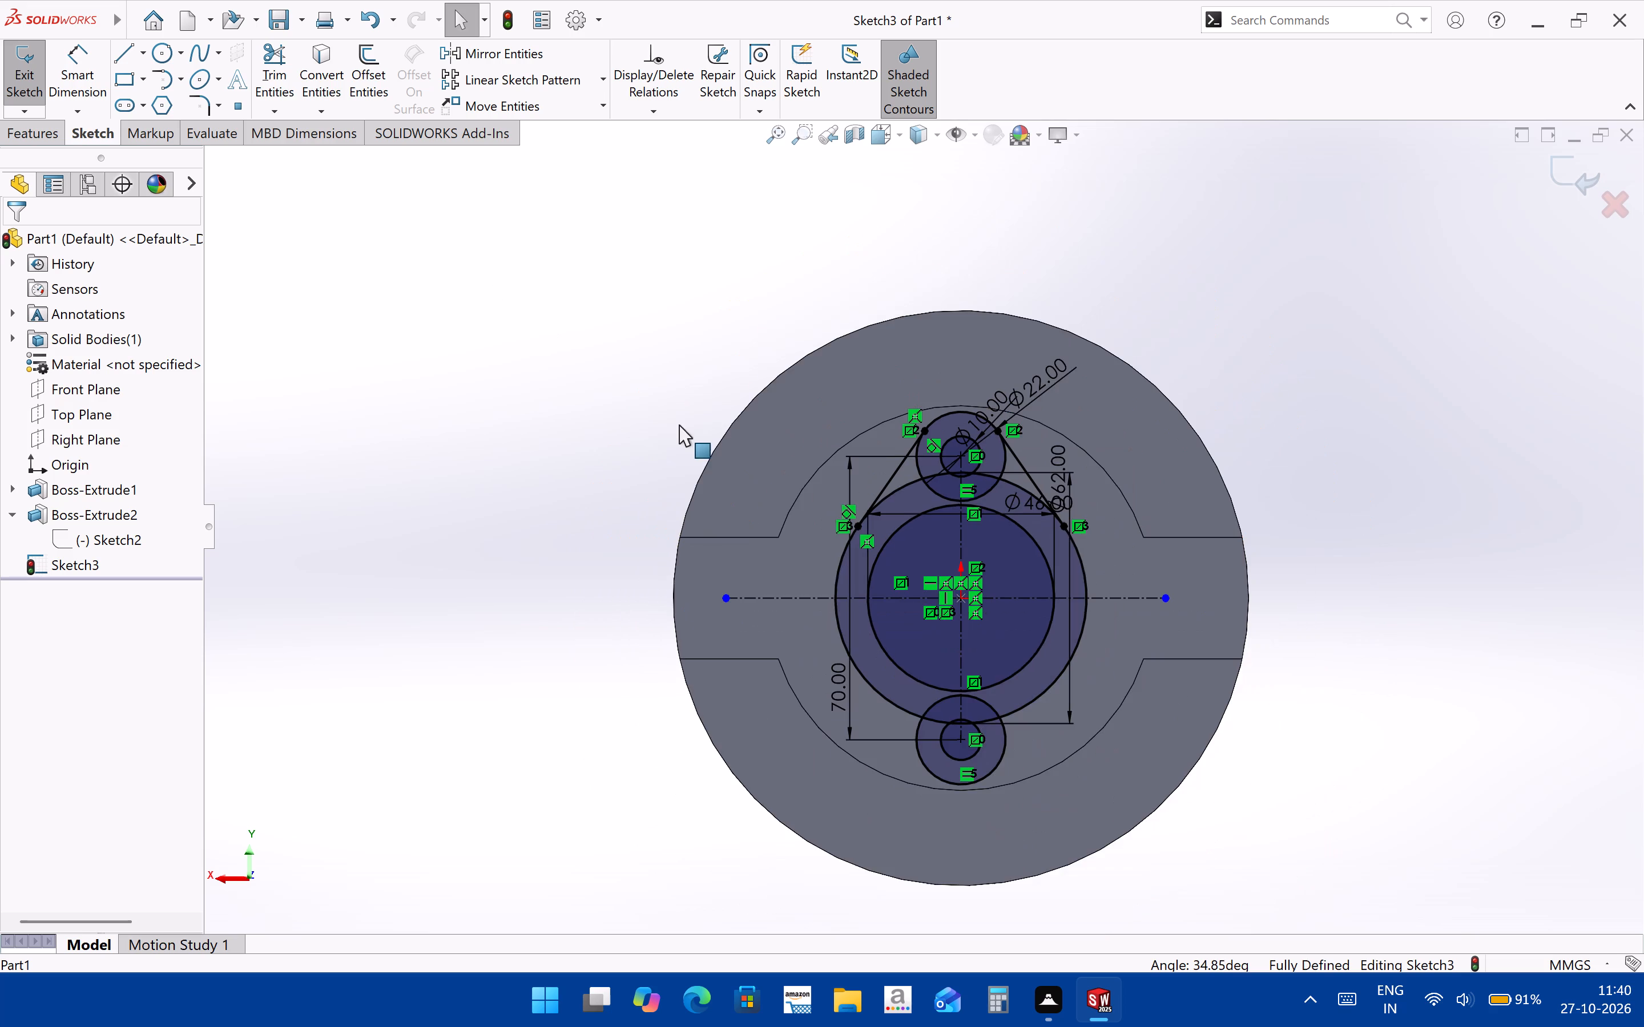
scroll(929, 593, down, 2)
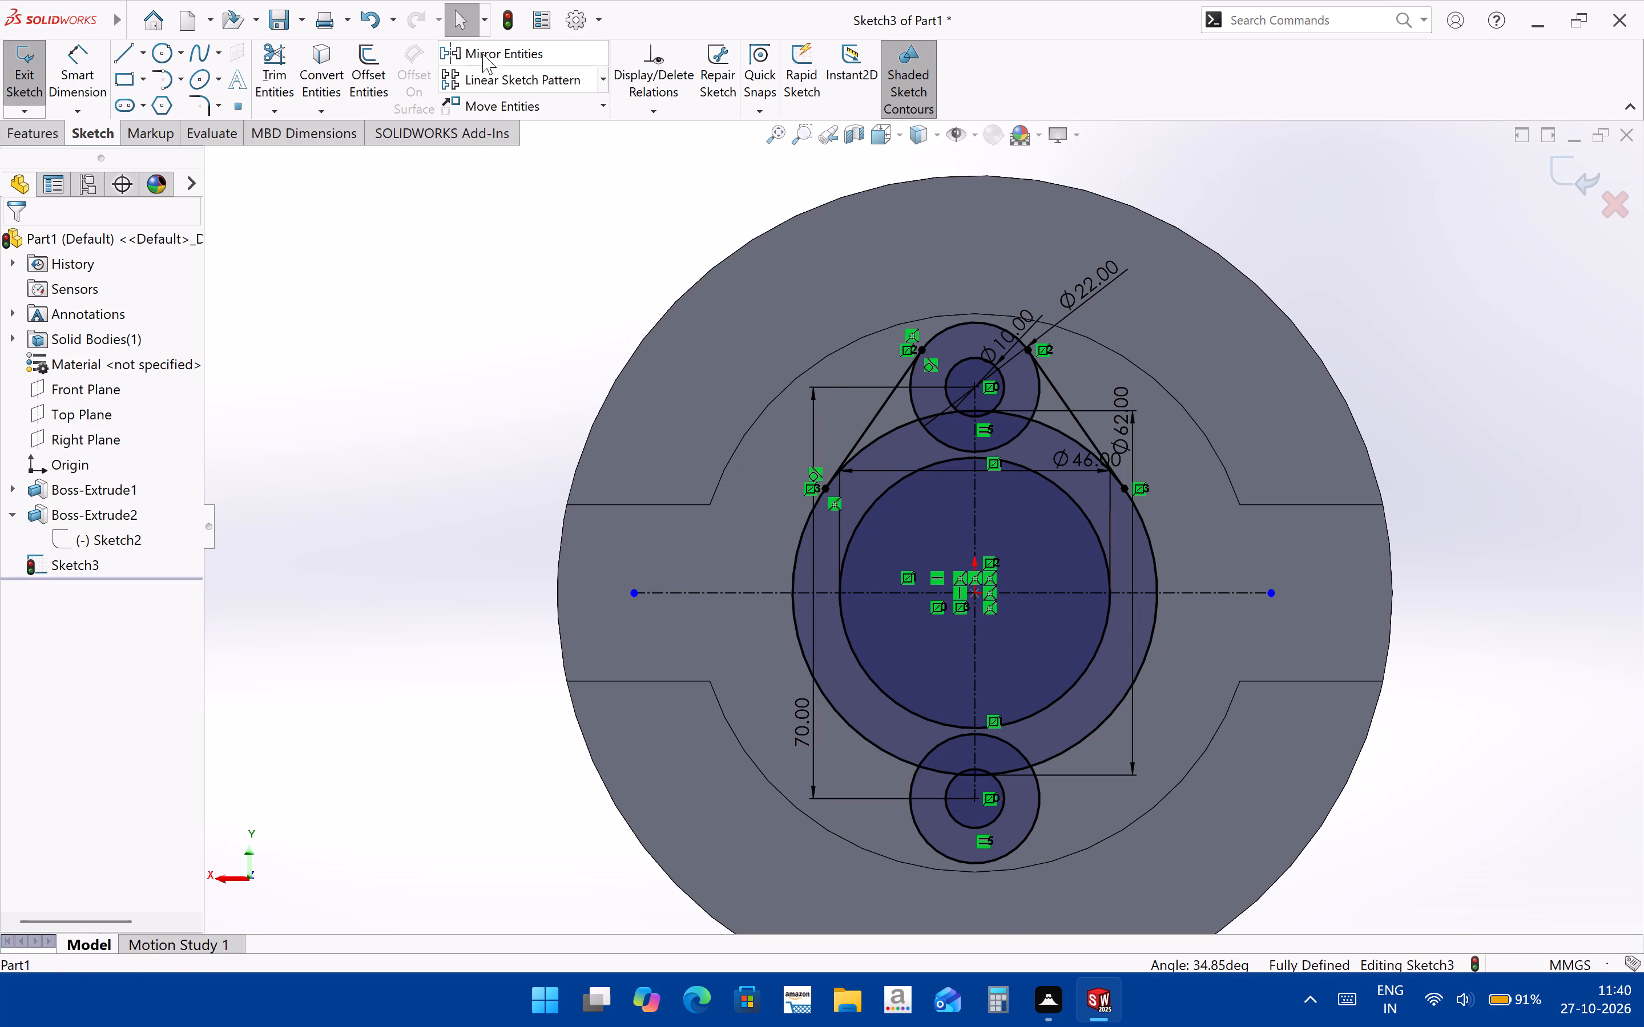
click(483, 52)
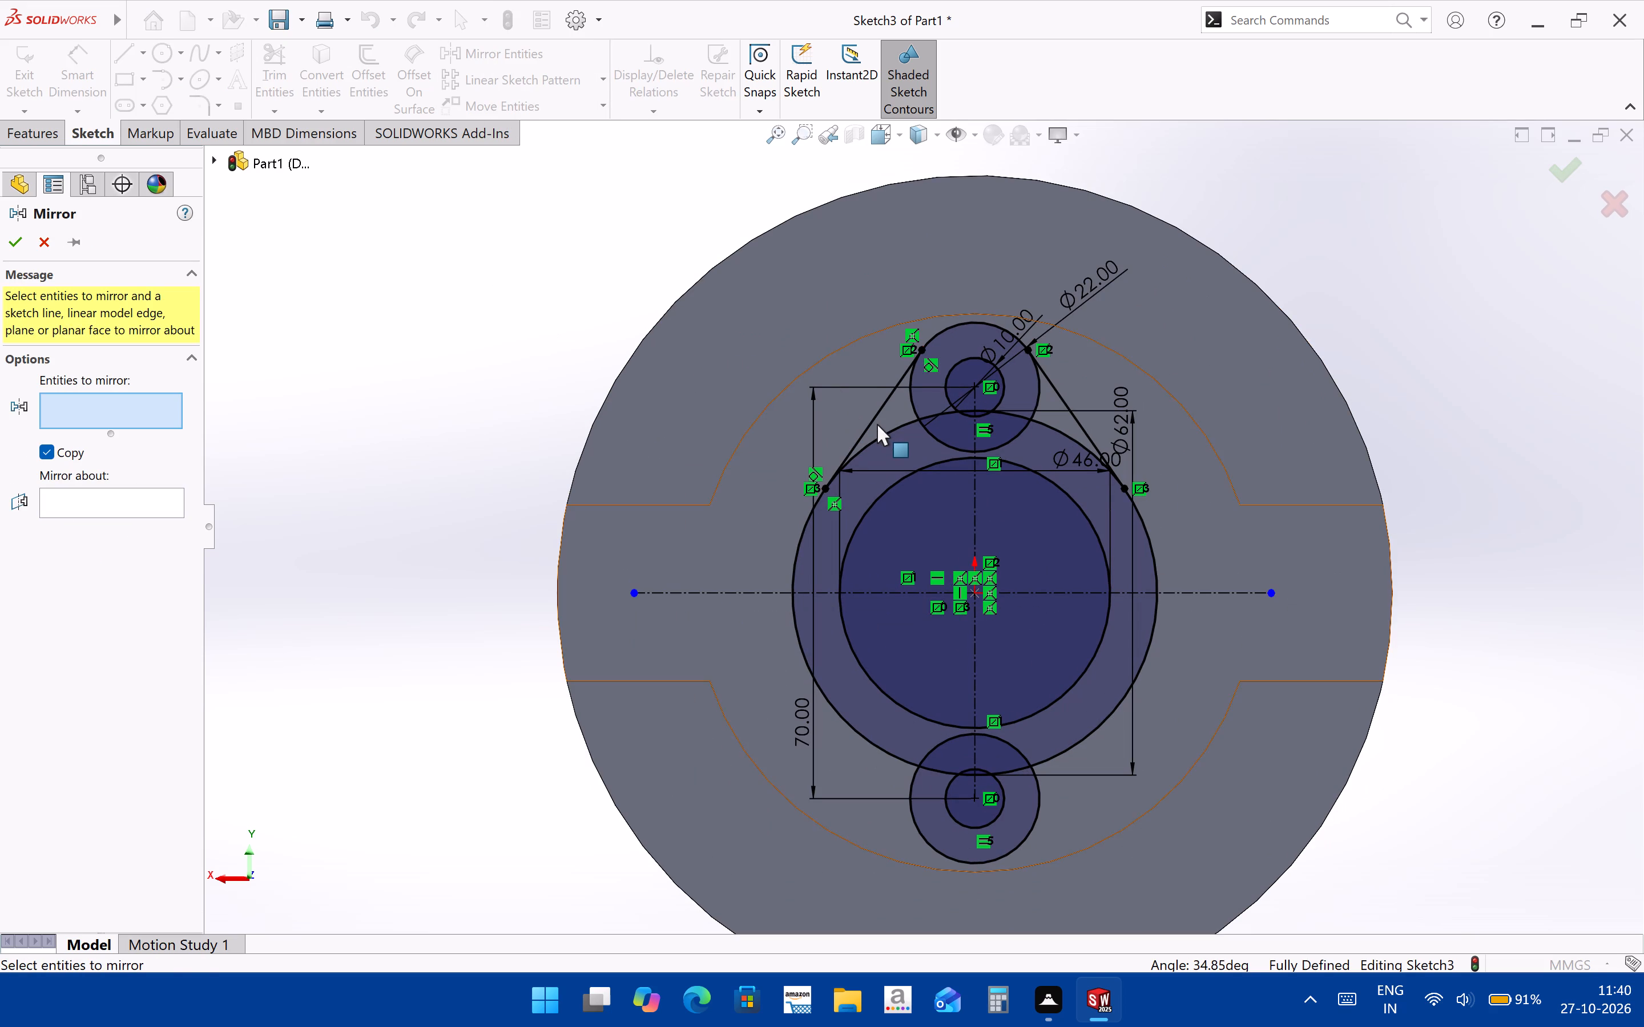
click(877, 424)
click(876, 416)
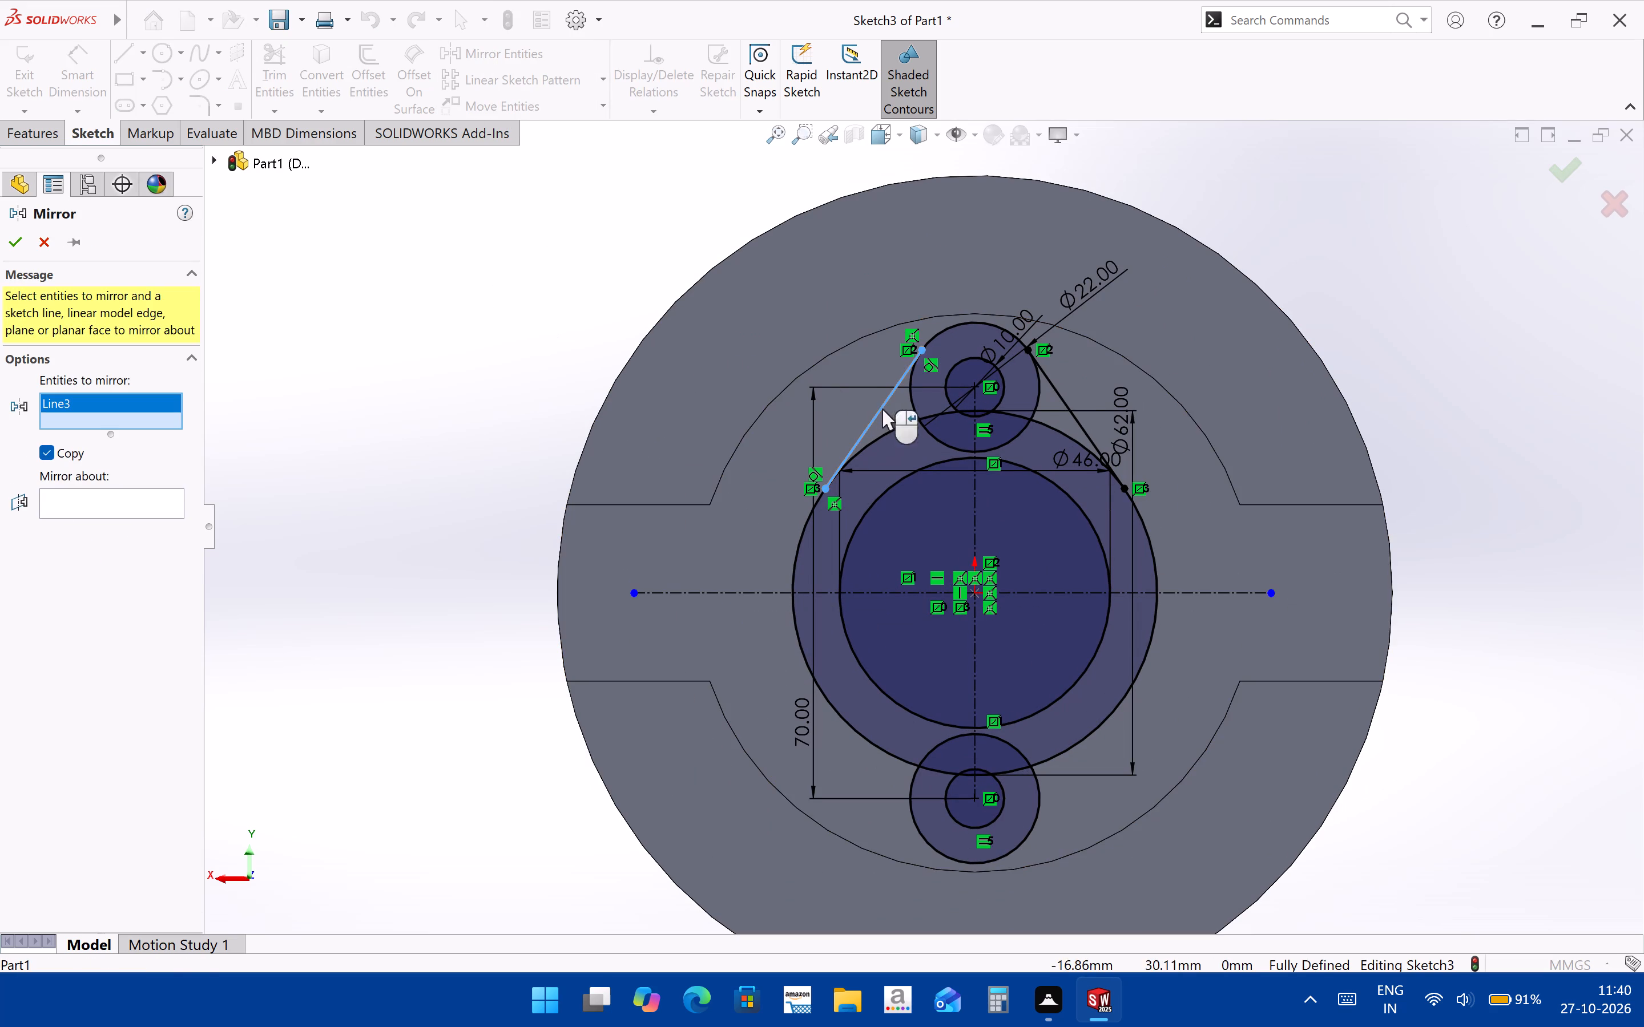
click(1066, 406)
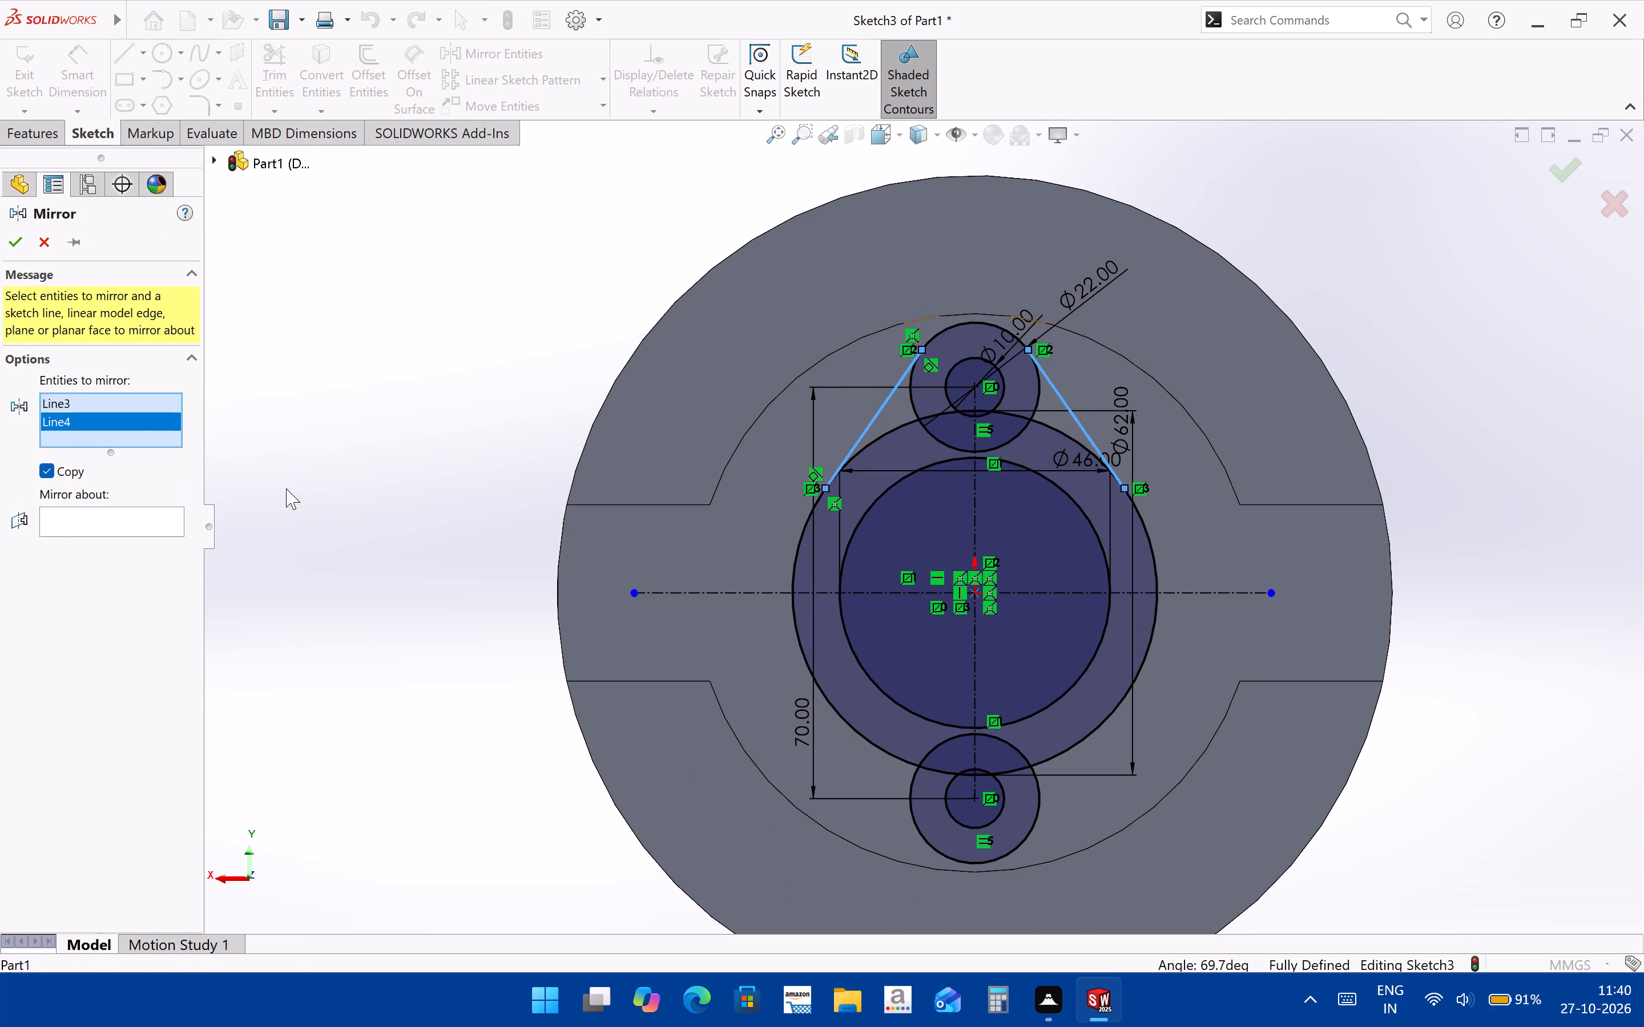
click(52, 520)
click(864, 590)
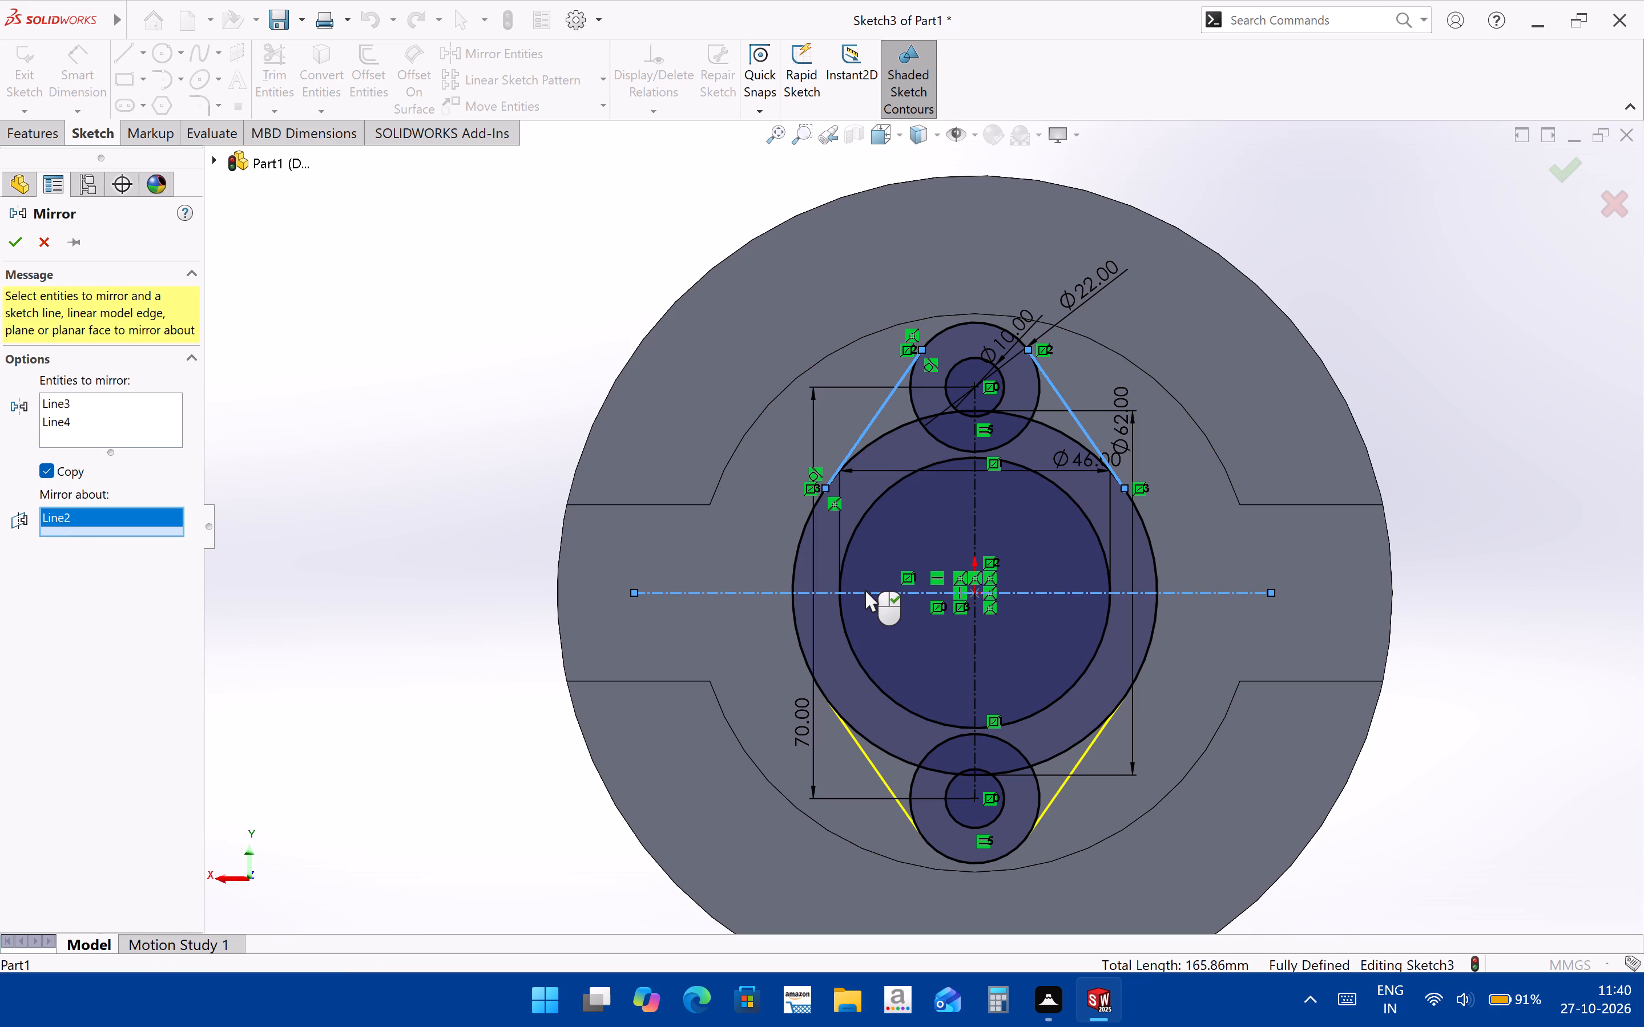
click(7, 251)
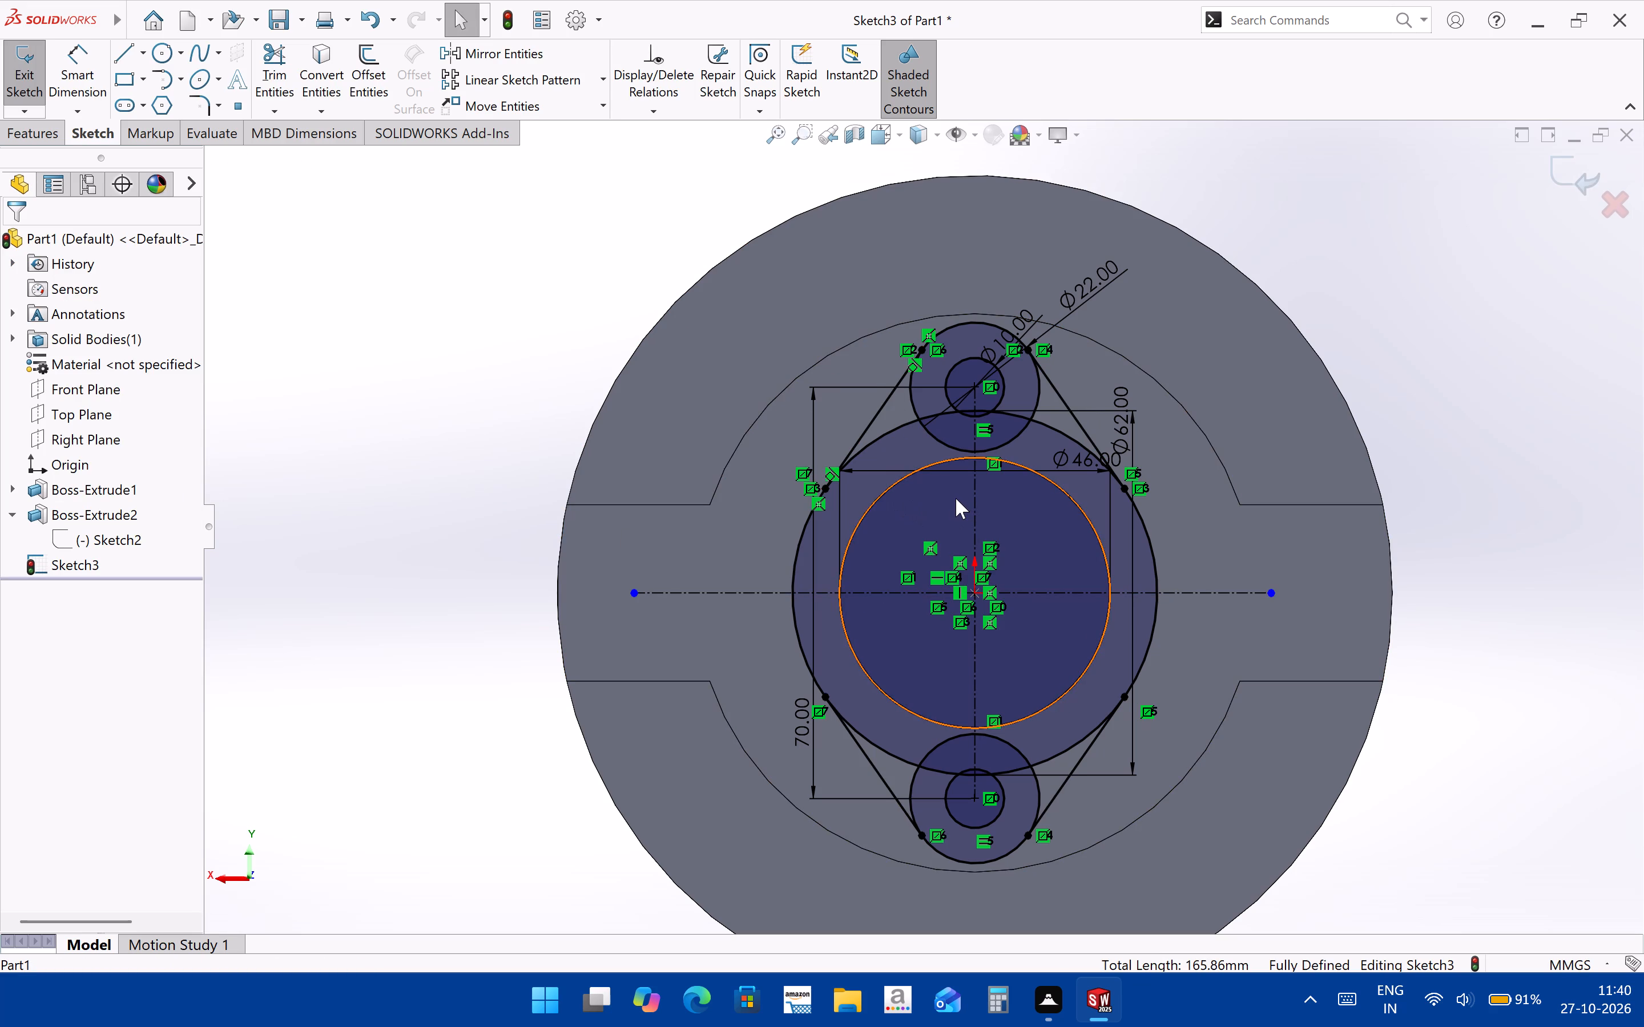
Trim the inner arcs of the upper 22 mm circle and 62 mm circle between the tangent lines, leaving the 10 mm circle whole.
click(291, 61)
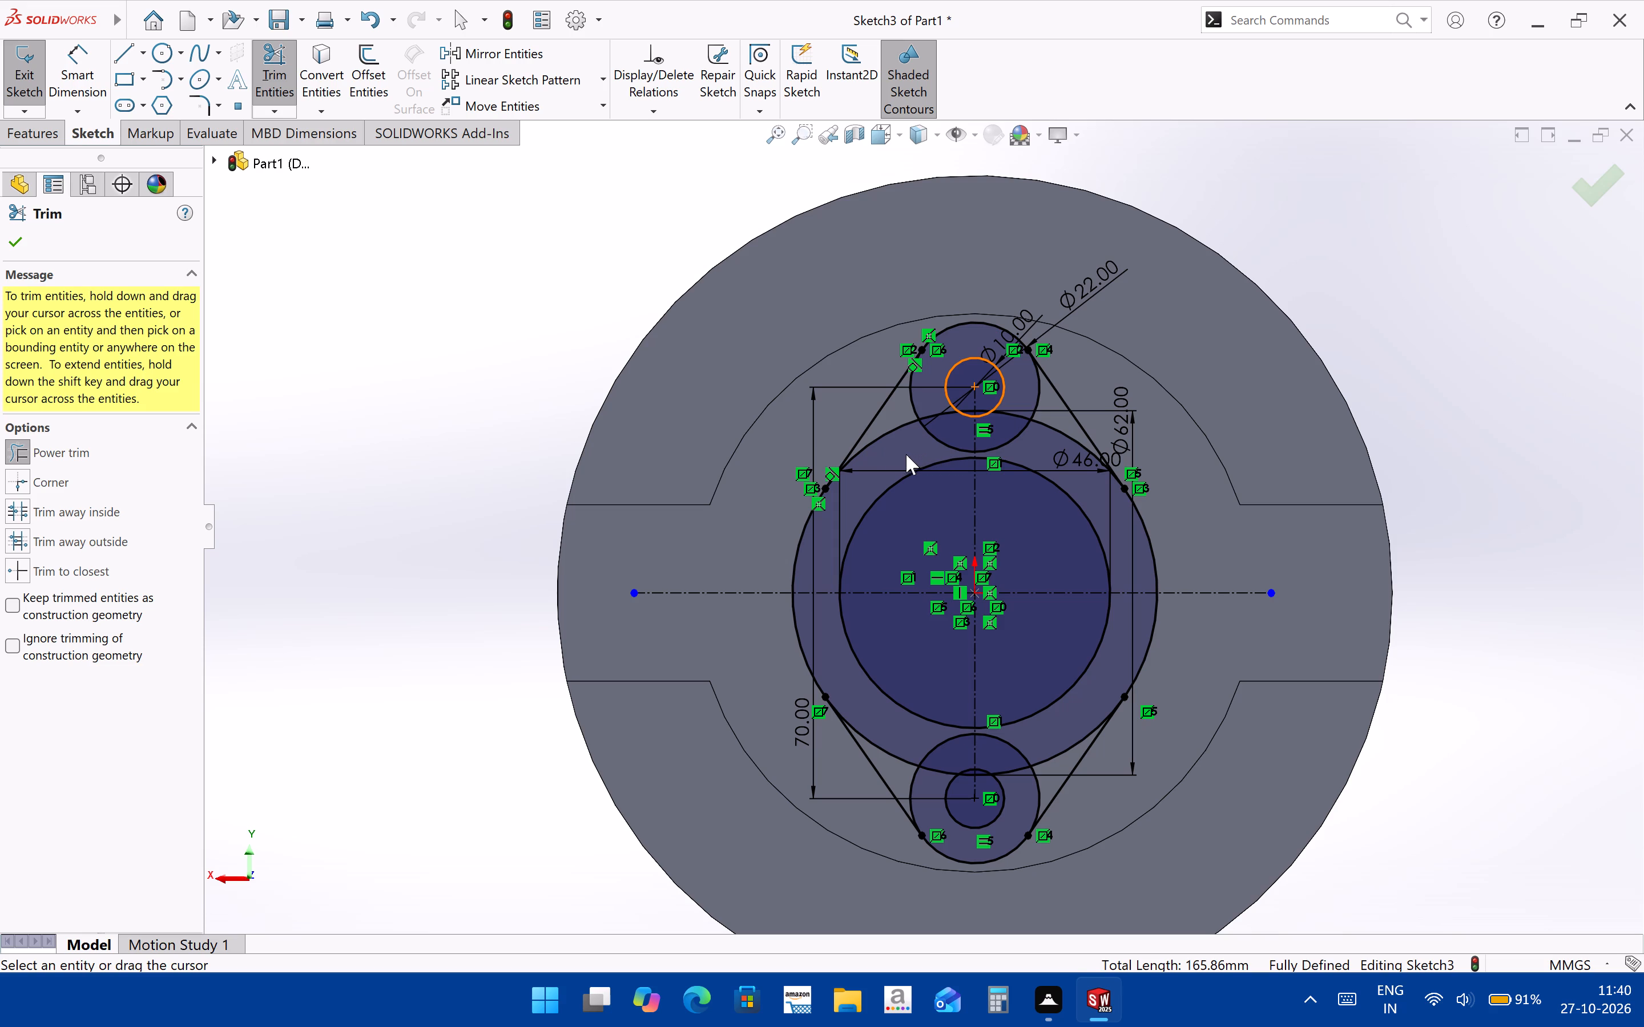
drag(904, 452, 919, 408)
drag(924, 444, 951, 436)
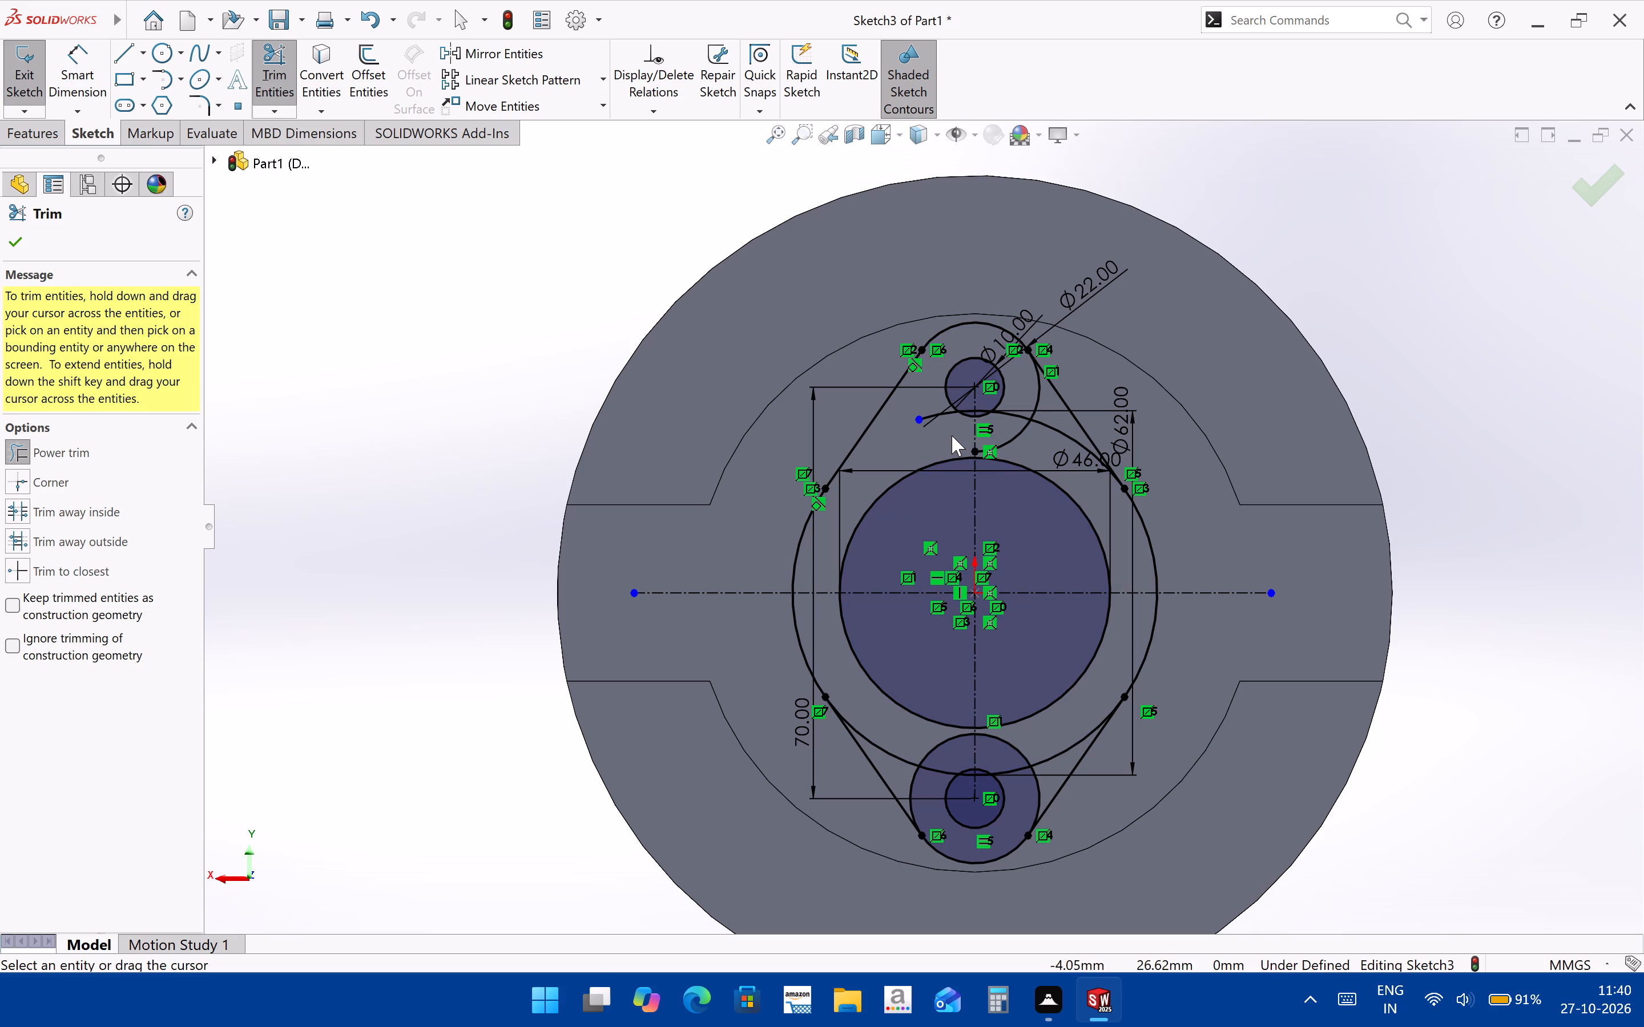
drag(952, 435, 941, 409)
drag(973, 440, 1031, 408)
drag(1042, 445, 1033, 399)
drag(1024, 381, 1026, 417)
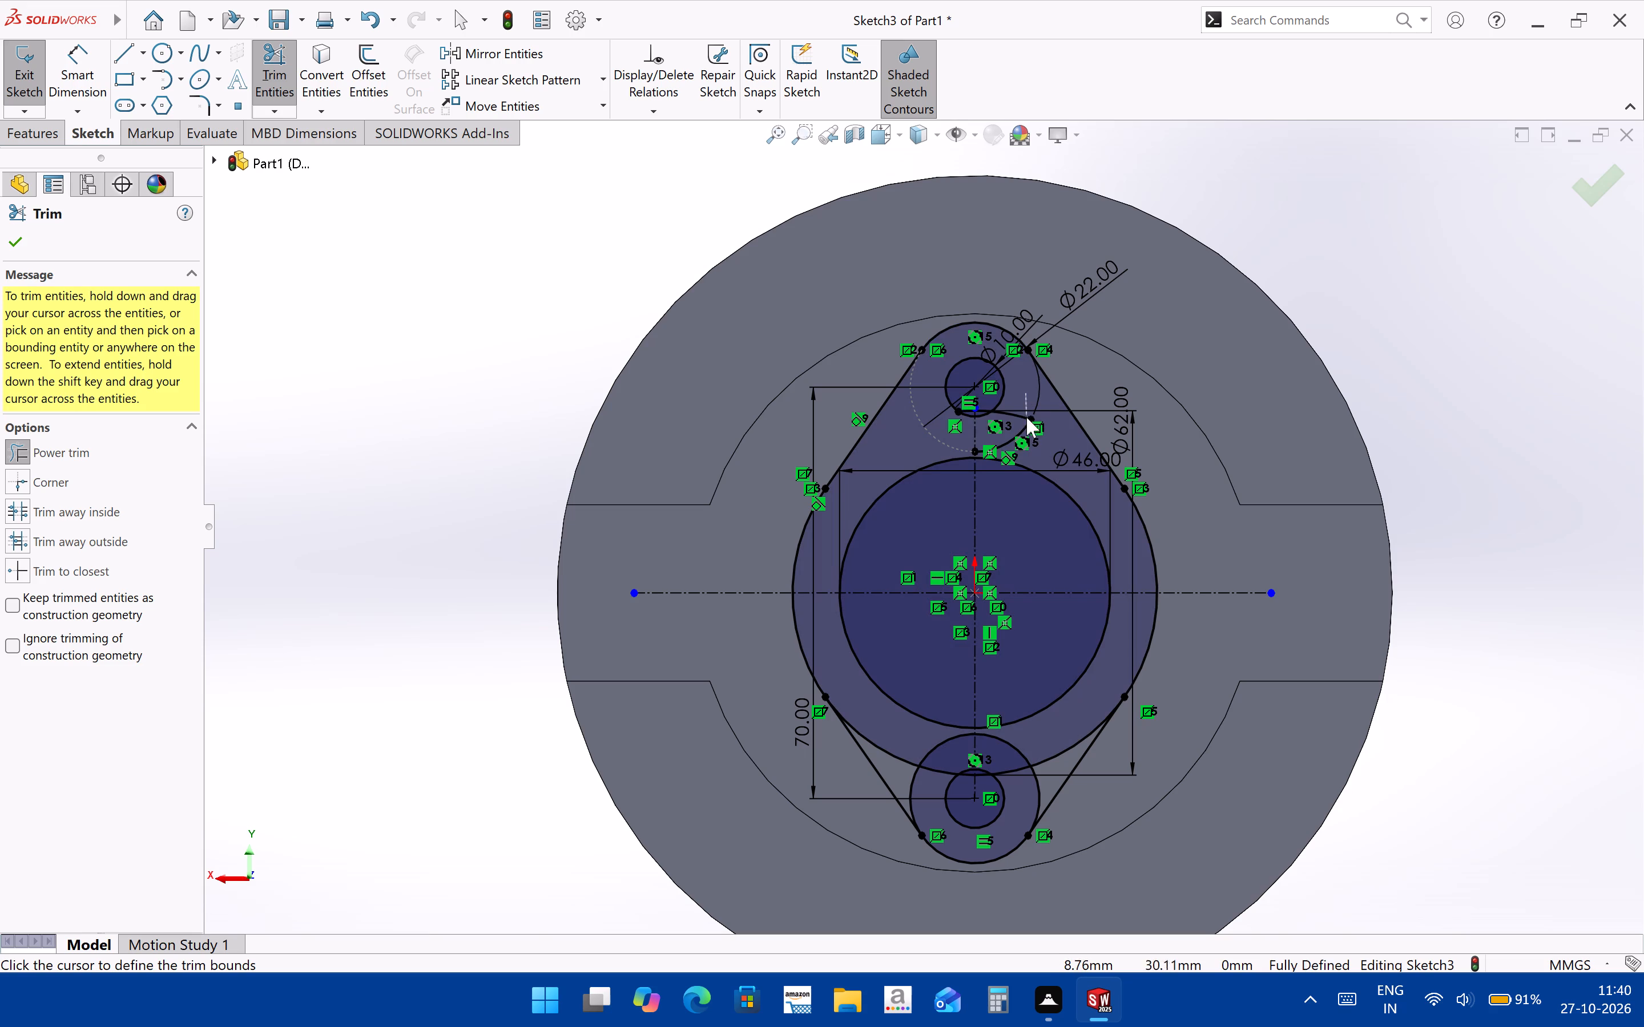
drag(1026, 417, 1026, 425)
drag(1017, 410, 1021, 441)
scroll(1001, 421, down, 4)
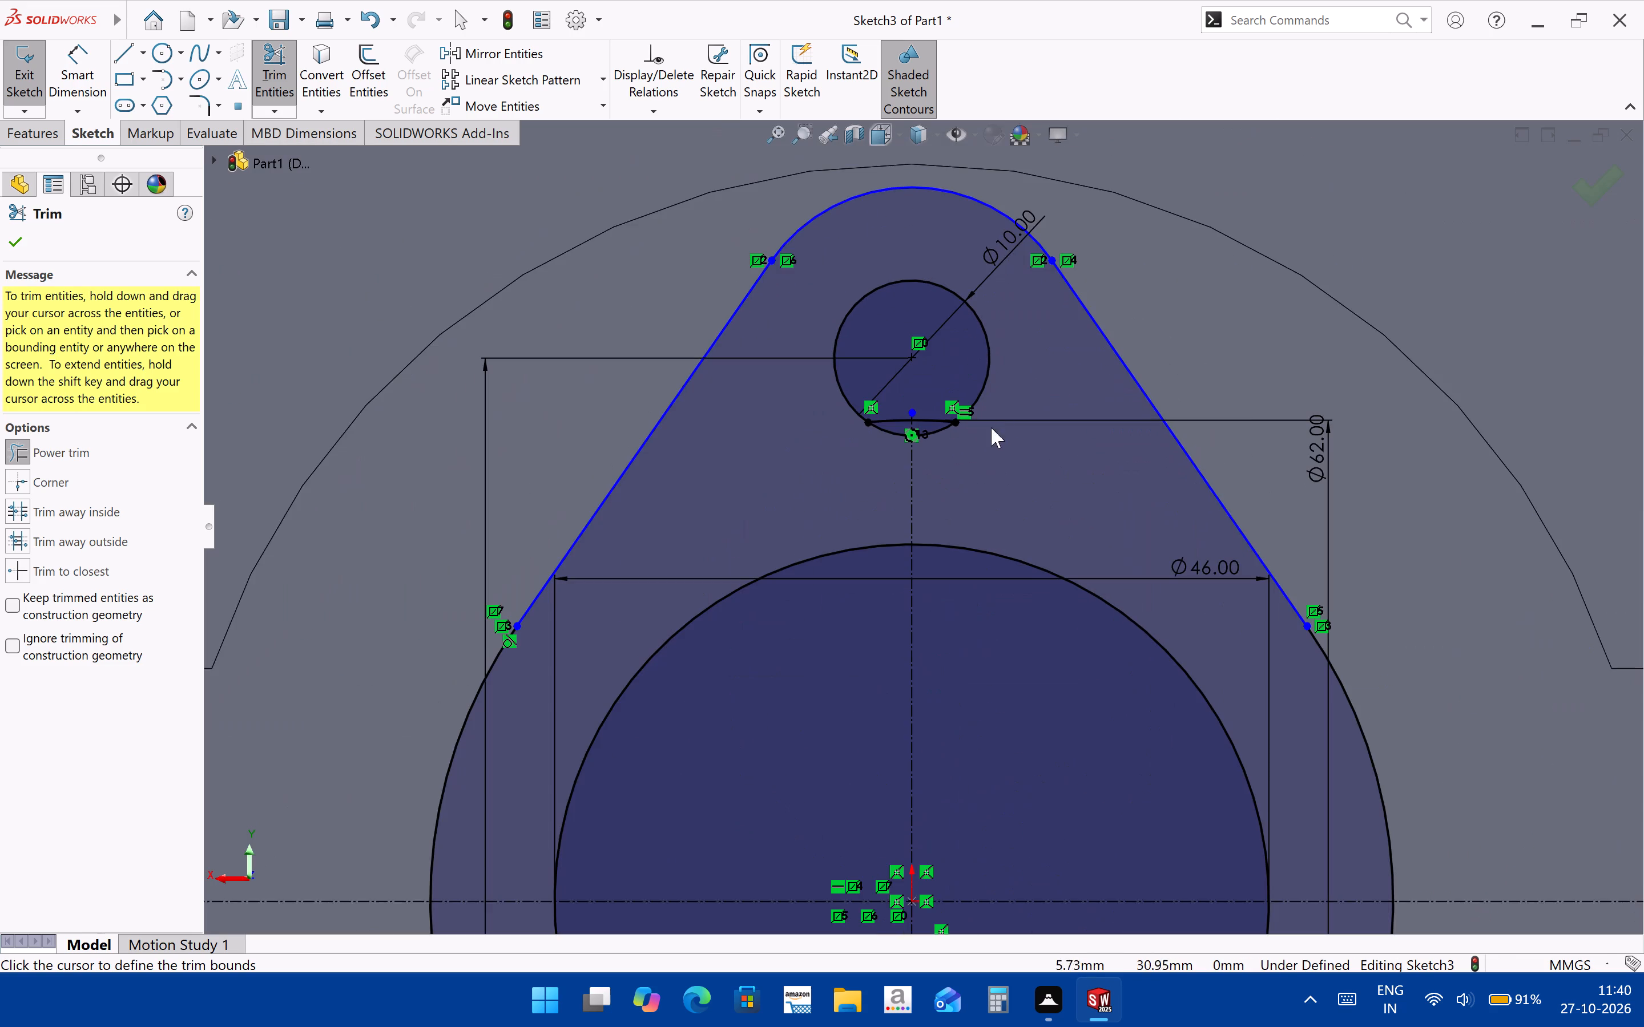
scroll(952, 437, down, 3)
drag(898, 429, 902, 416)
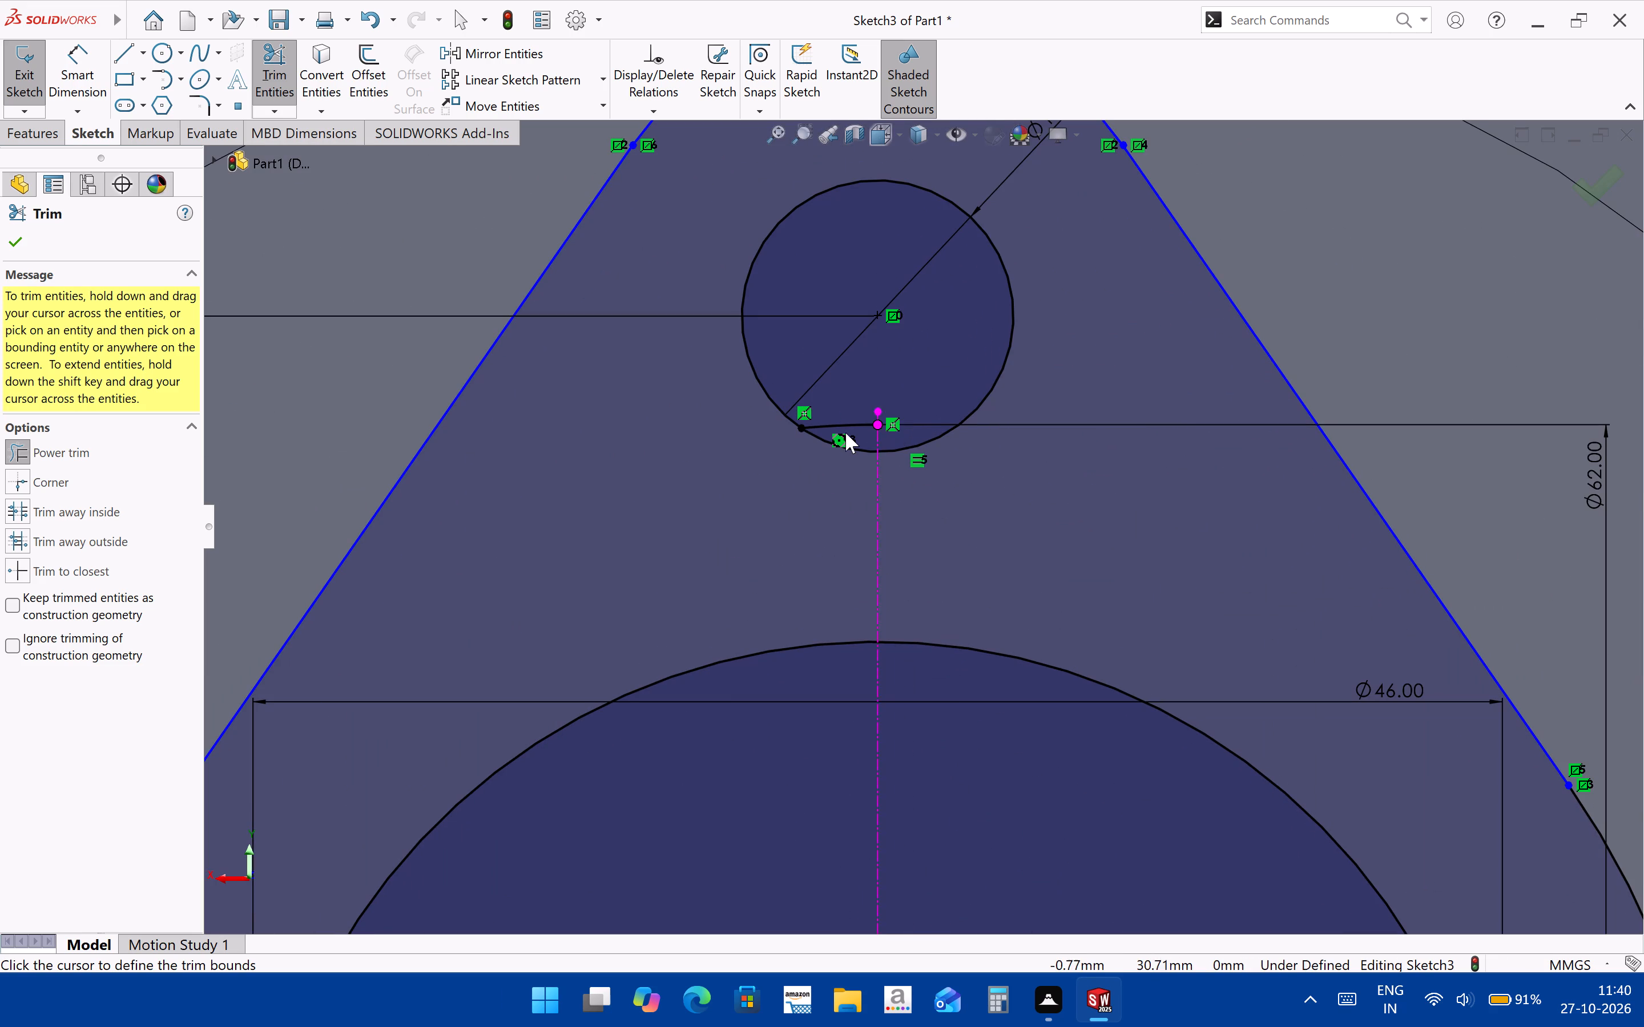
drag(845, 432, 845, 409)
scroll(958, 435, up, 7)
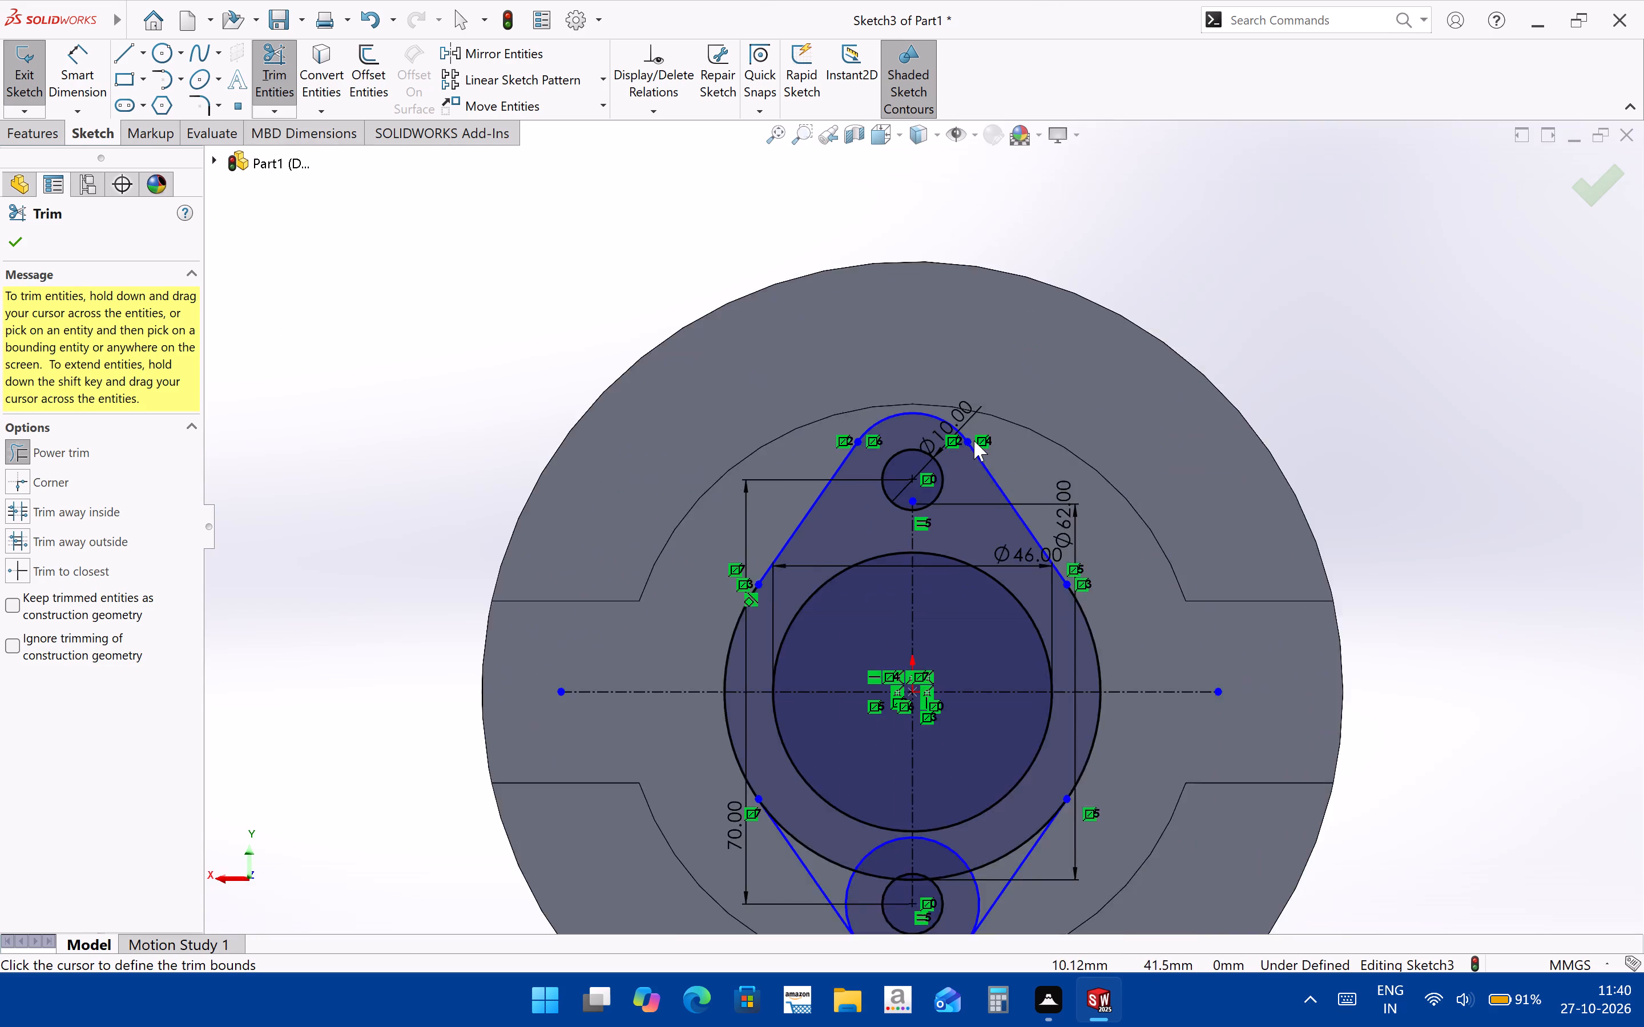
Trim the inner arcs of the lower 22 mm circle and 62 mm circle between the lower tangent lines, leaving the 10 mm circle whole.
scroll(974, 440, up, 3)
scroll(961, 660, down, 2)
drag(964, 710, 963, 746)
drag(837, 713, 837, 738)
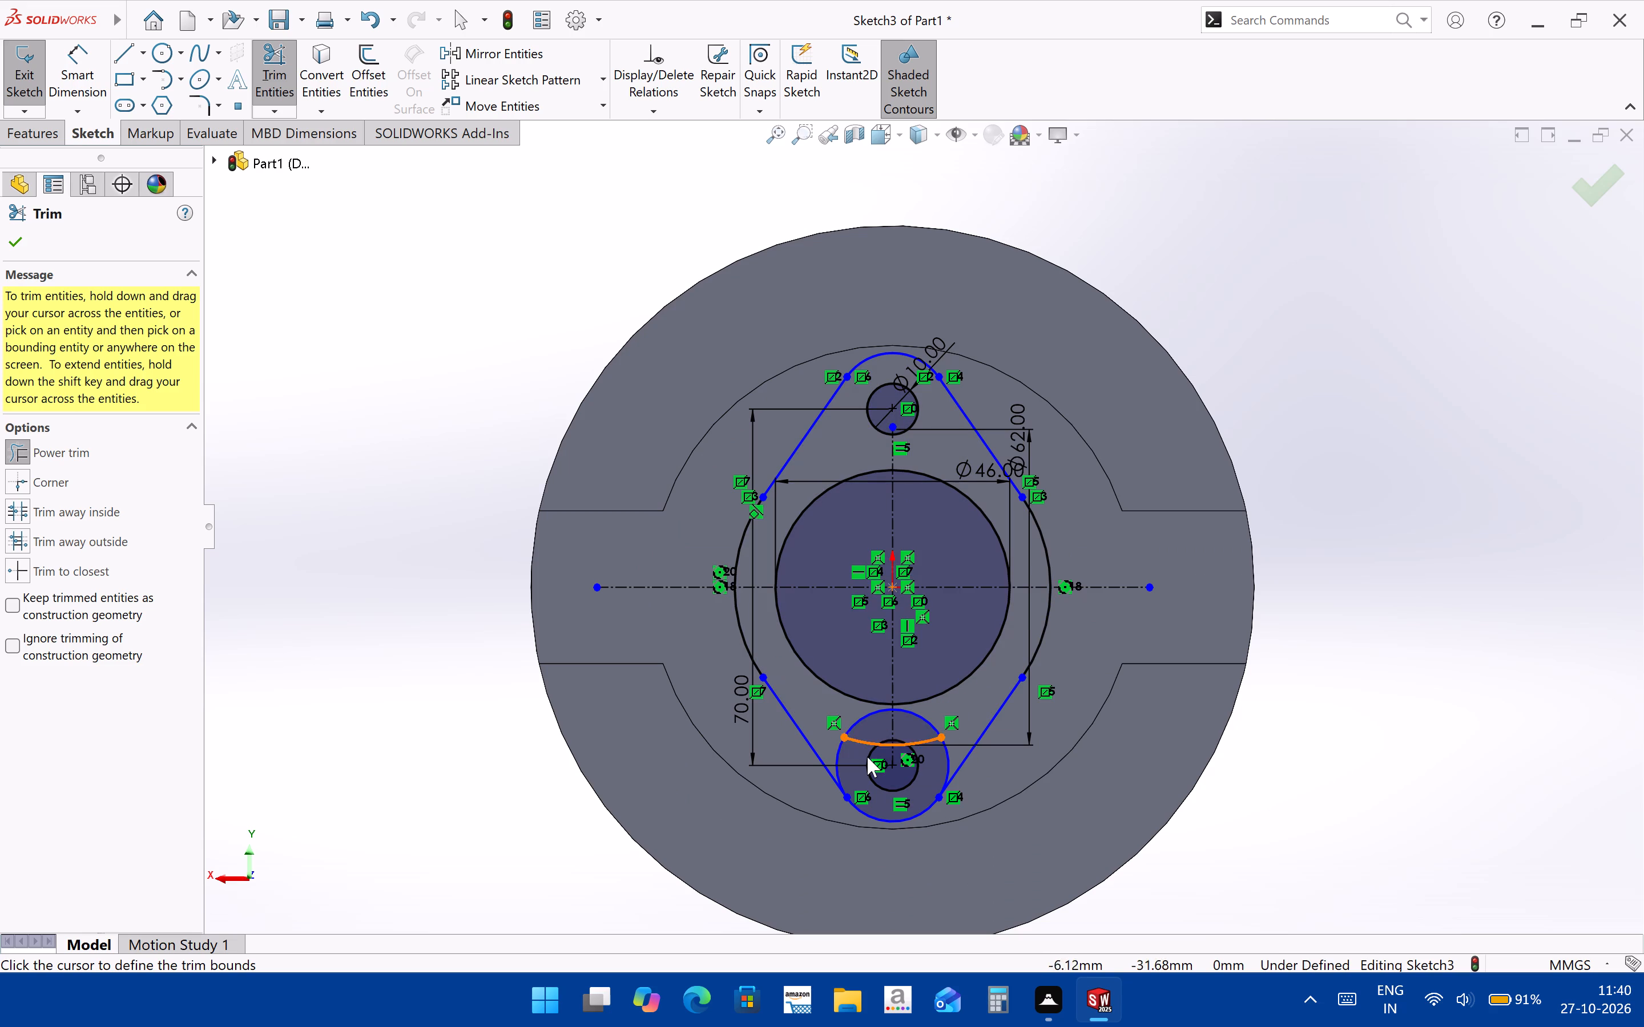
drag(855, 754, 867, 734)
scroll(909, 738, down, 1)
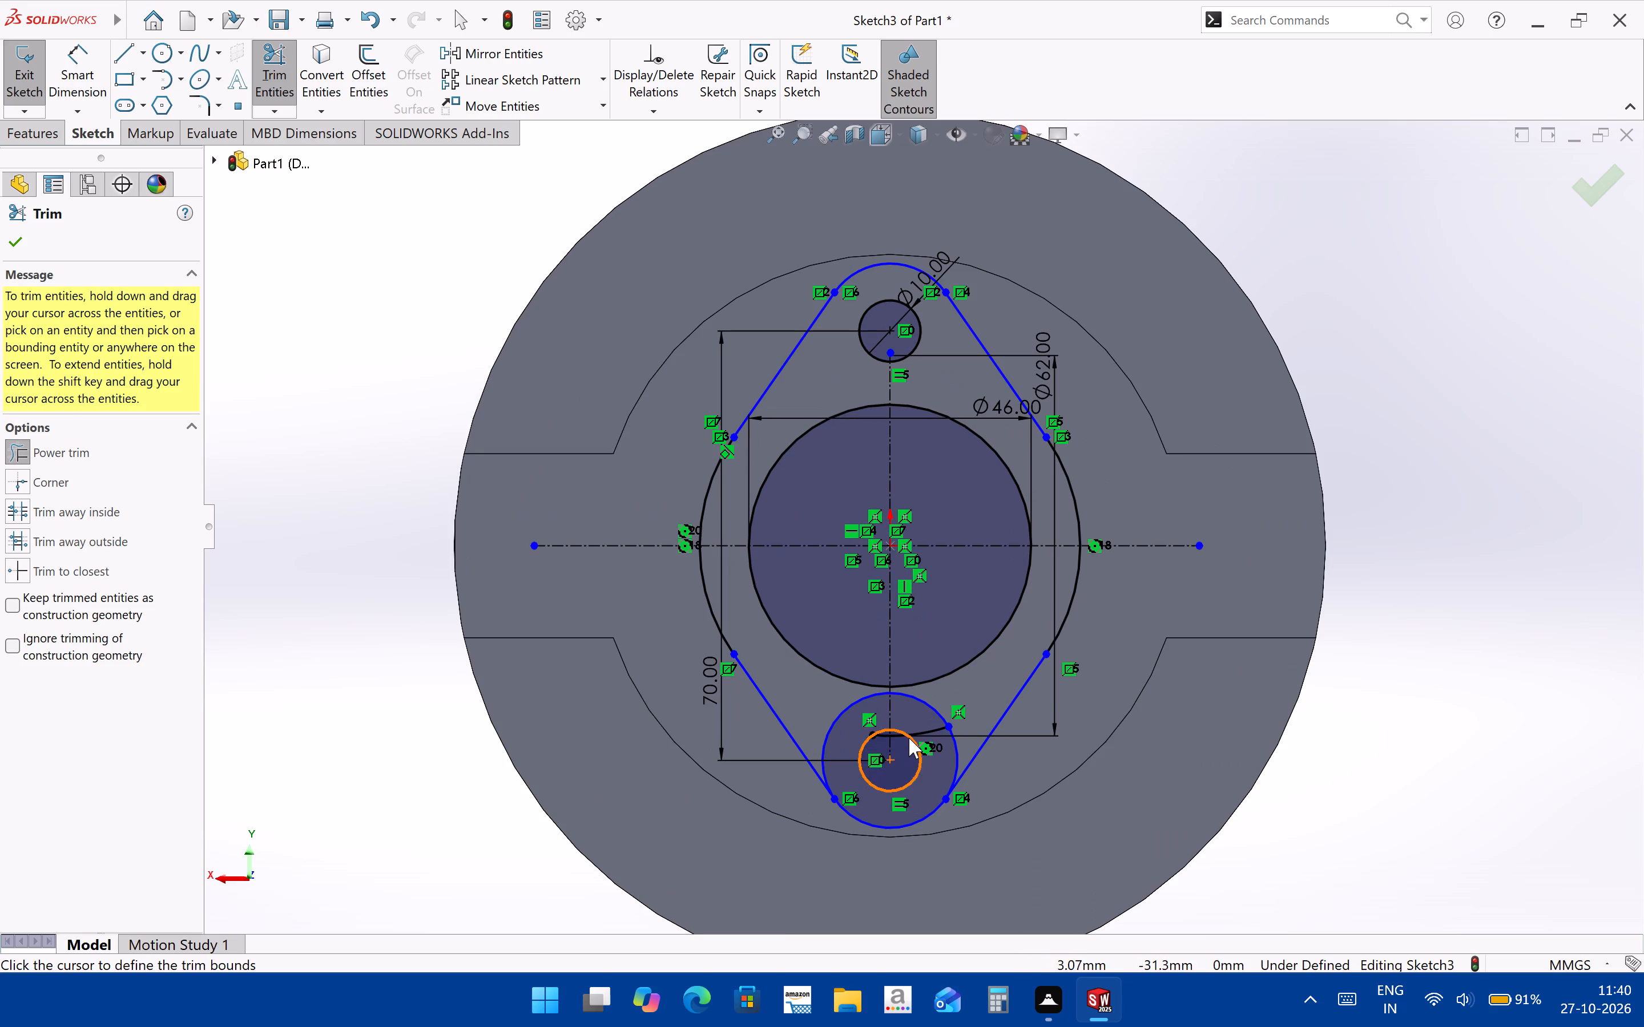
drag(820, 696, 855, 734)
drag(961, 692, 941, 710)
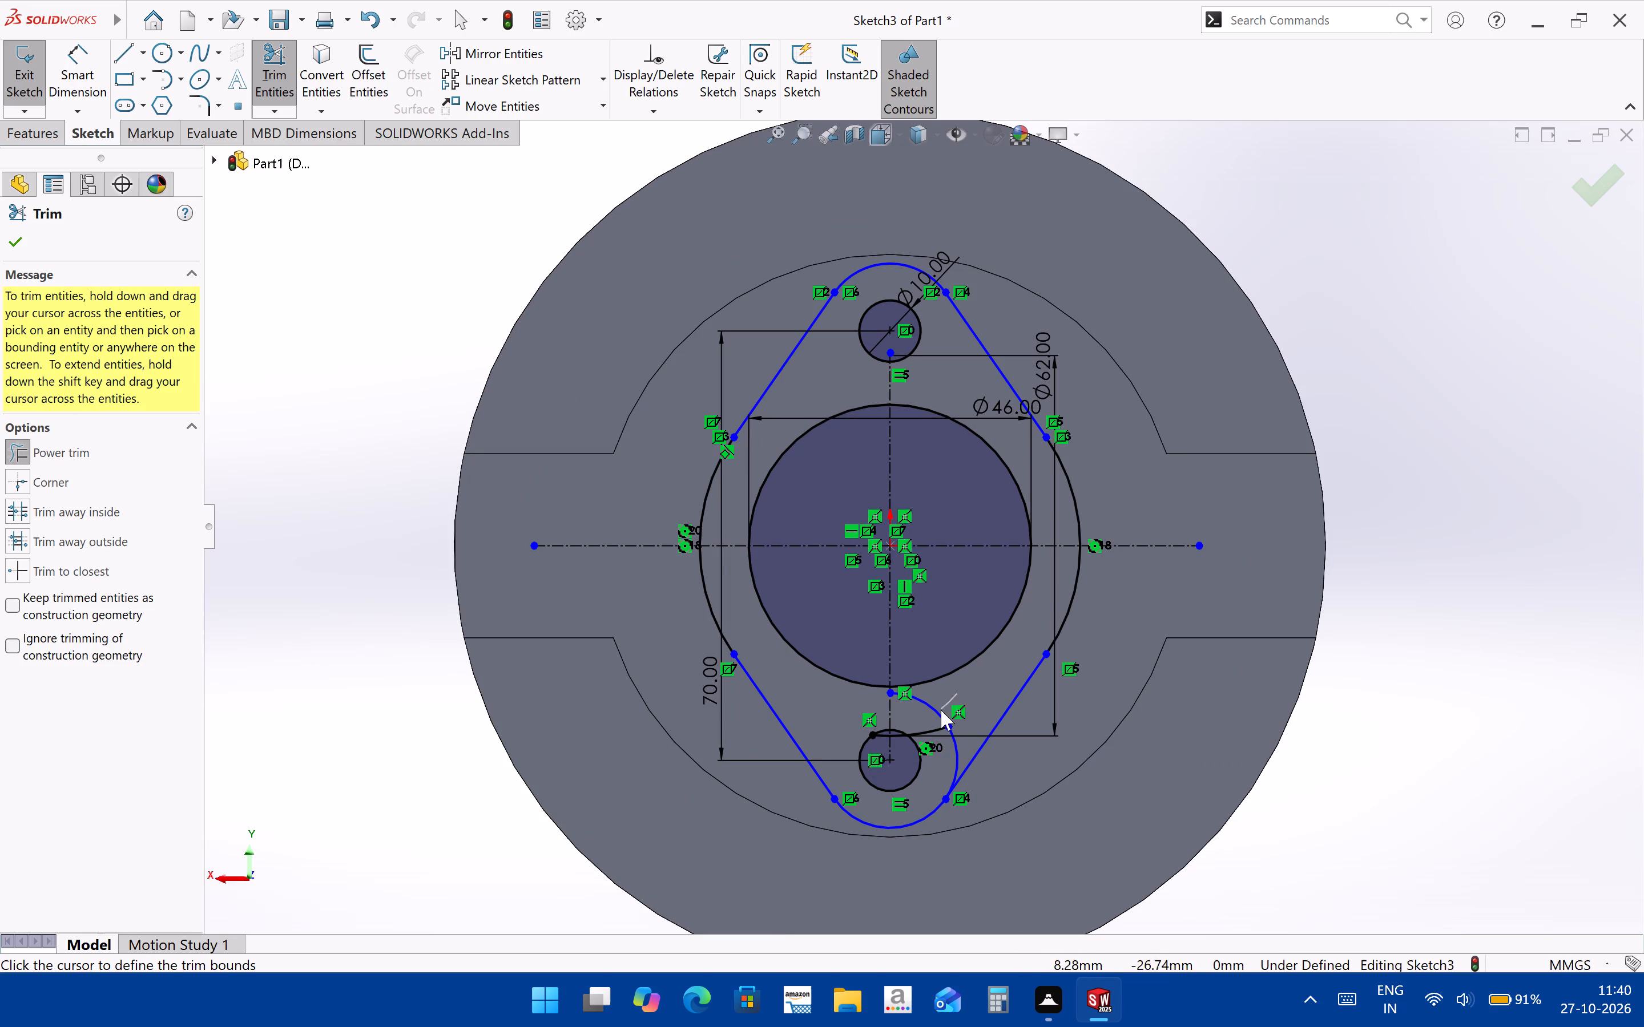
drag(941, 710, 929, 725)
drag(929, 718, 933, 735)
drag(946, 764, 956, 754)
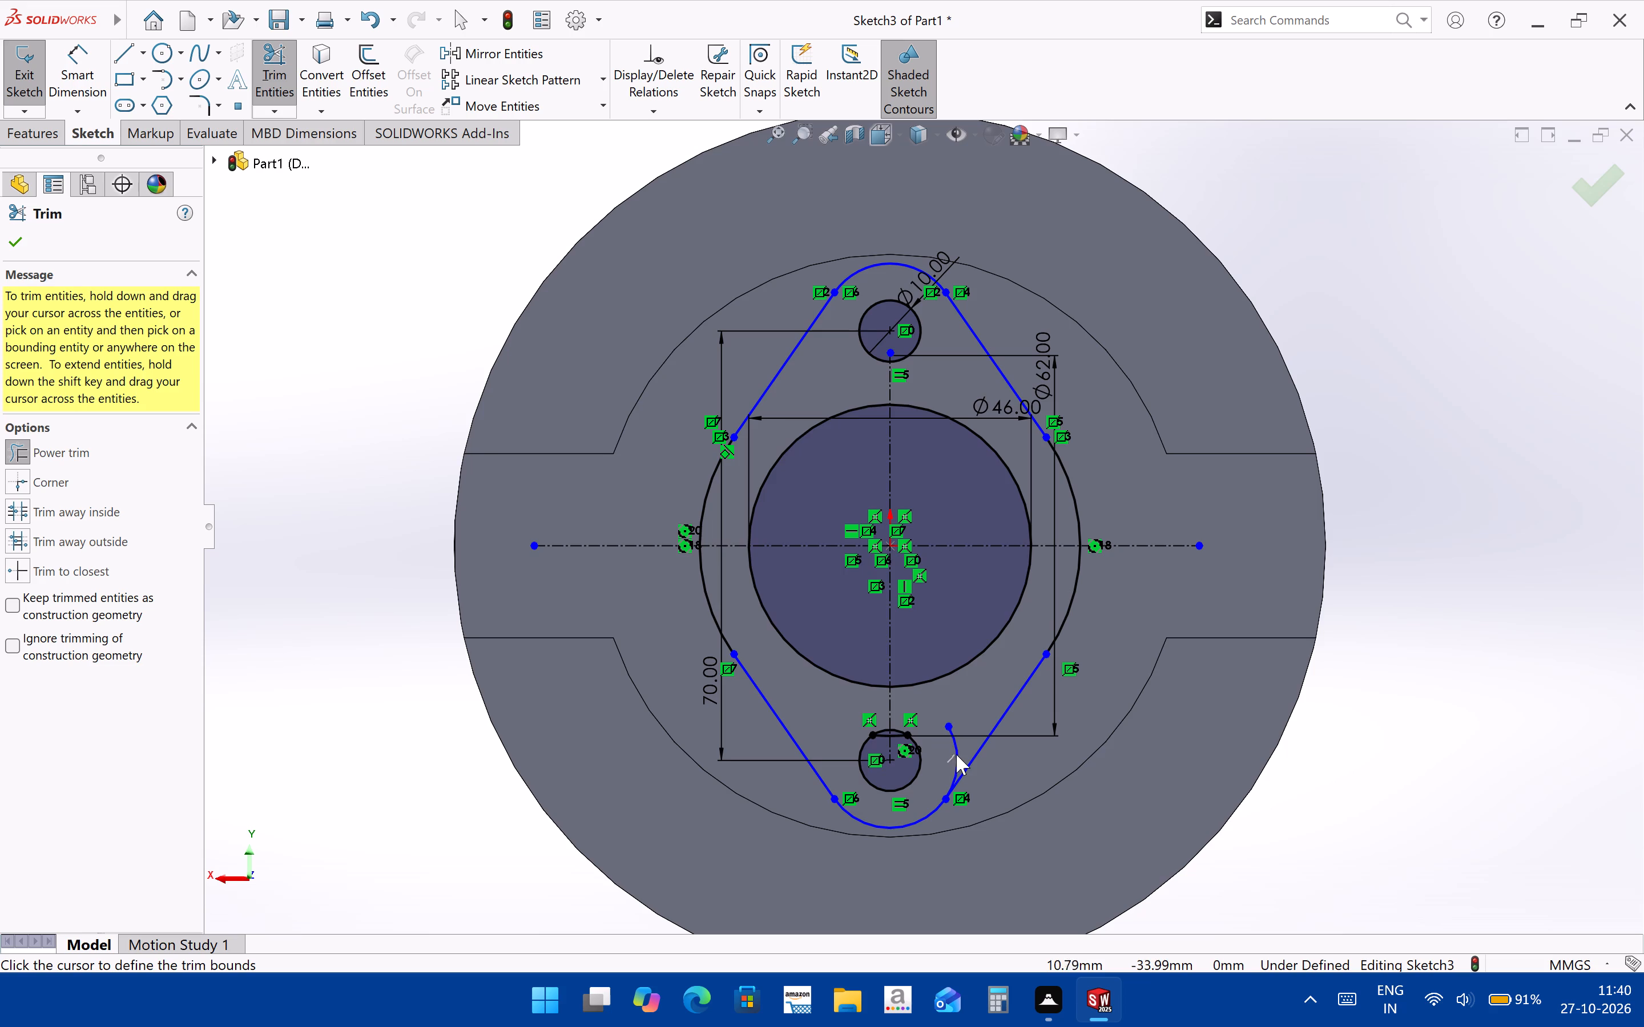
drag(956, 754, 960, 754)
scroll(924, 751, down, 7)
drag(872, 591, 868, 564)
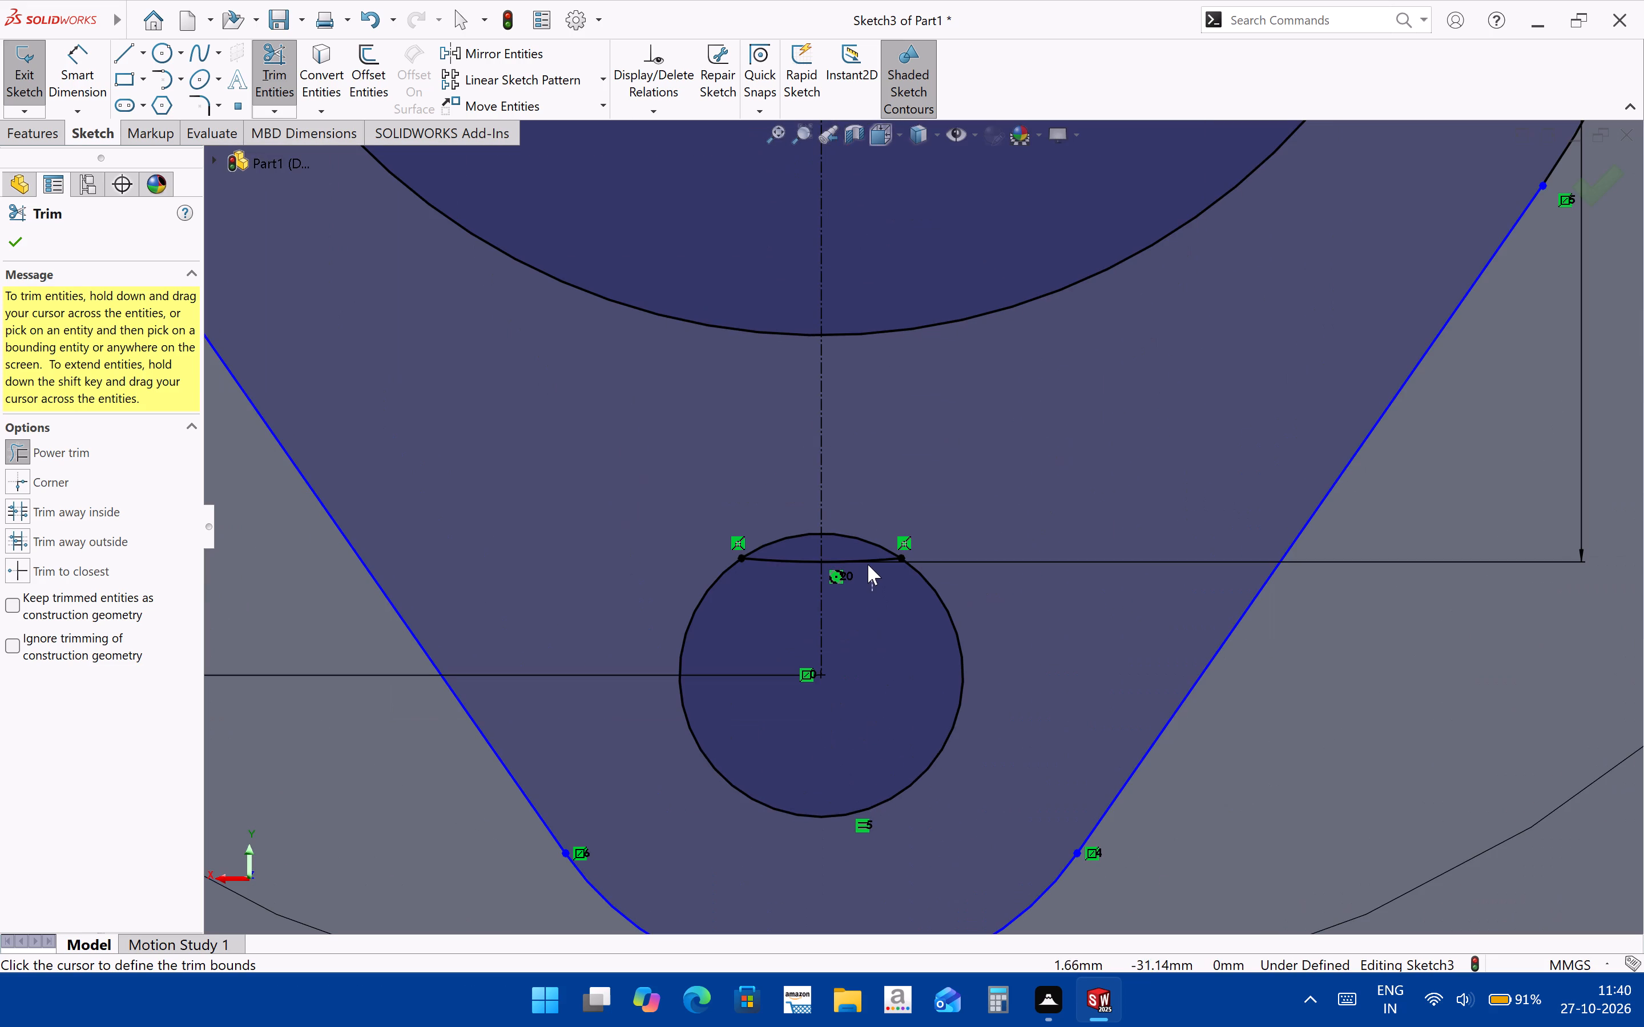
drag(868, 564, 862, 553)
drag(803, 581, 807, 551)
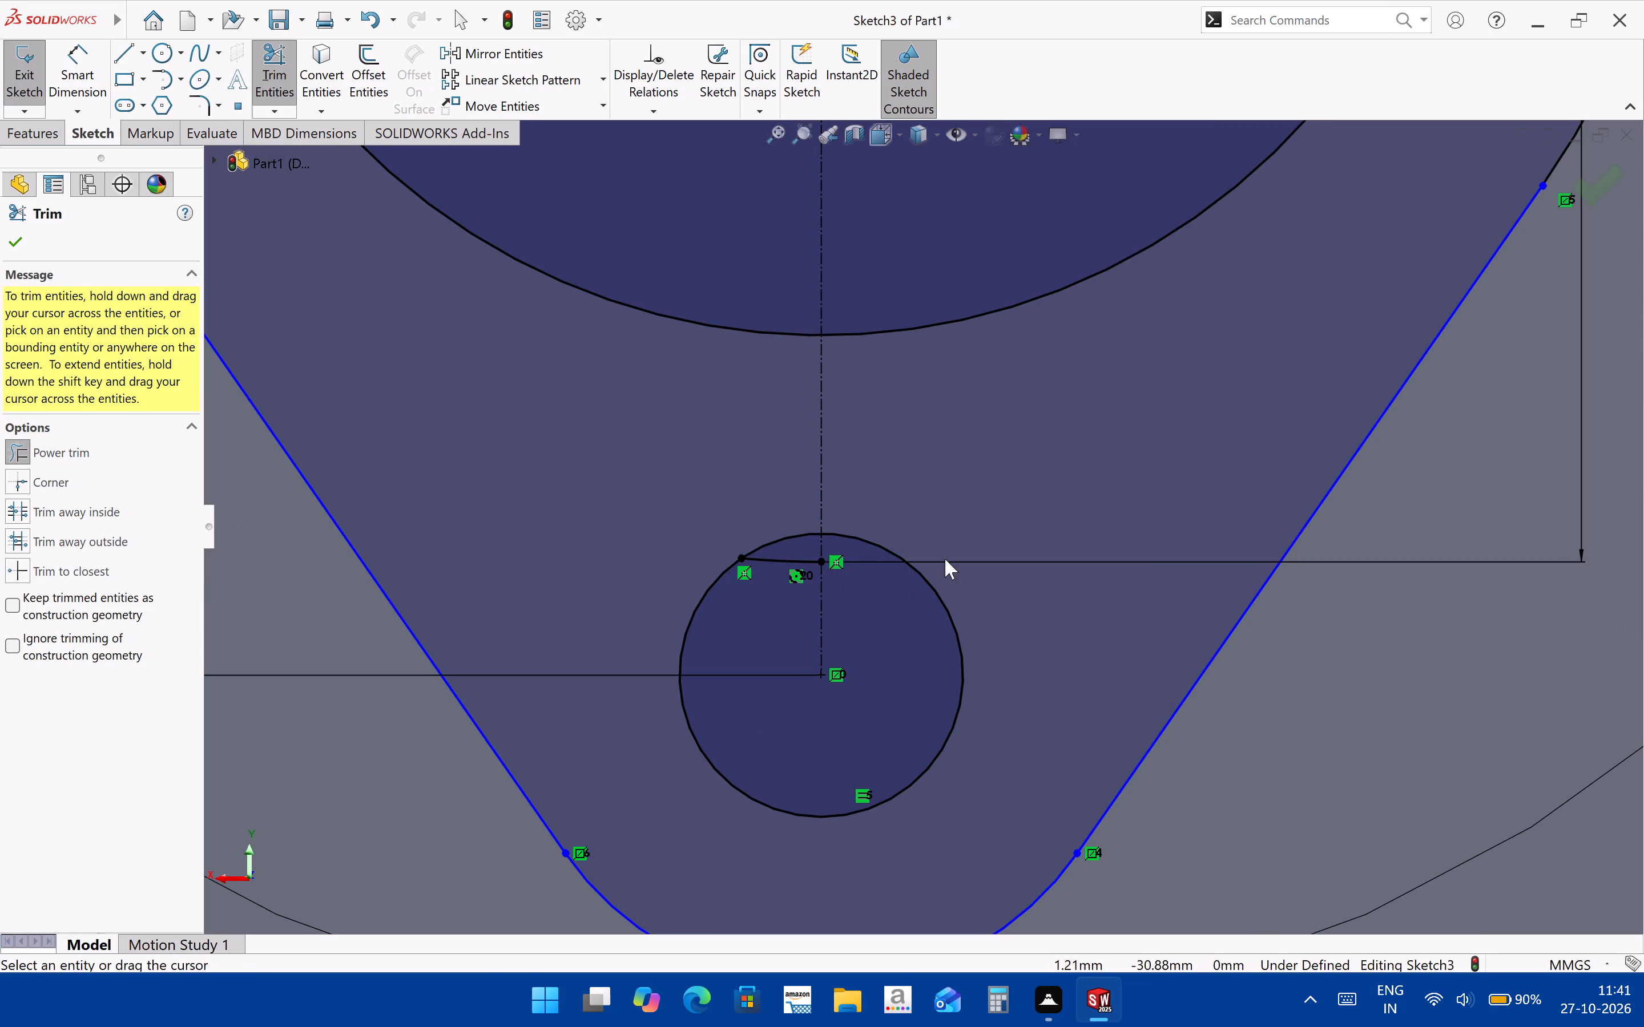
drag(765, 590, 784, 553)
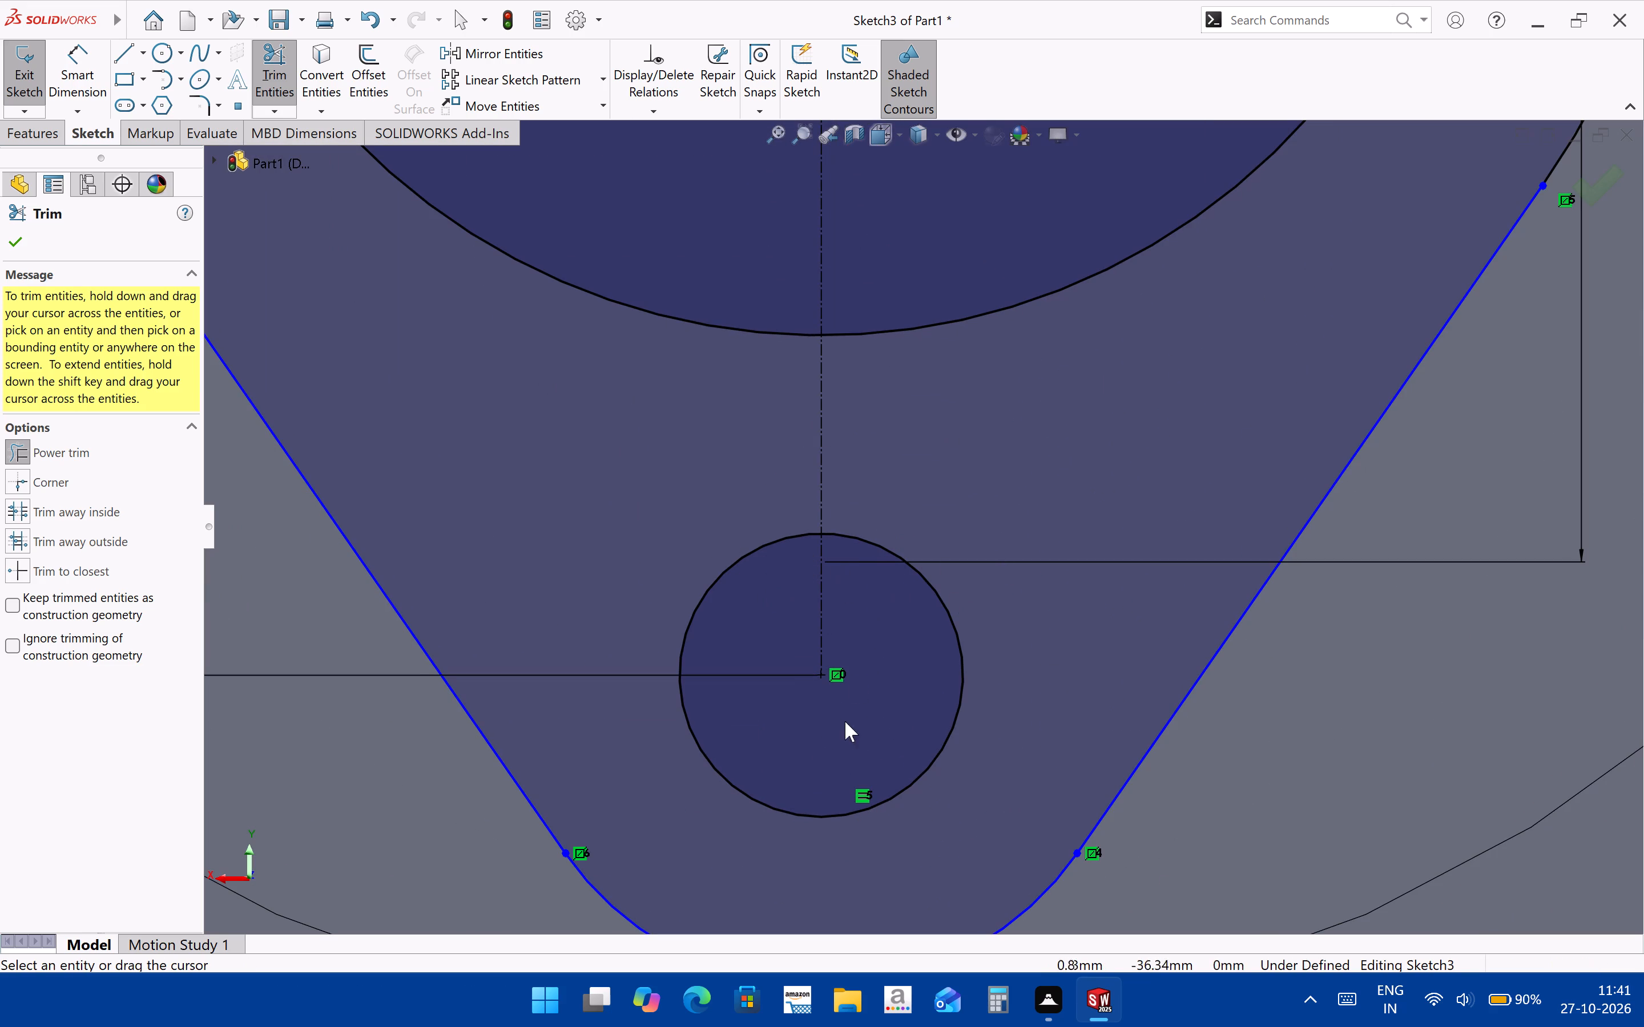
scroll(918, 634, up, 9)
scroll(977, 365, down, 2)
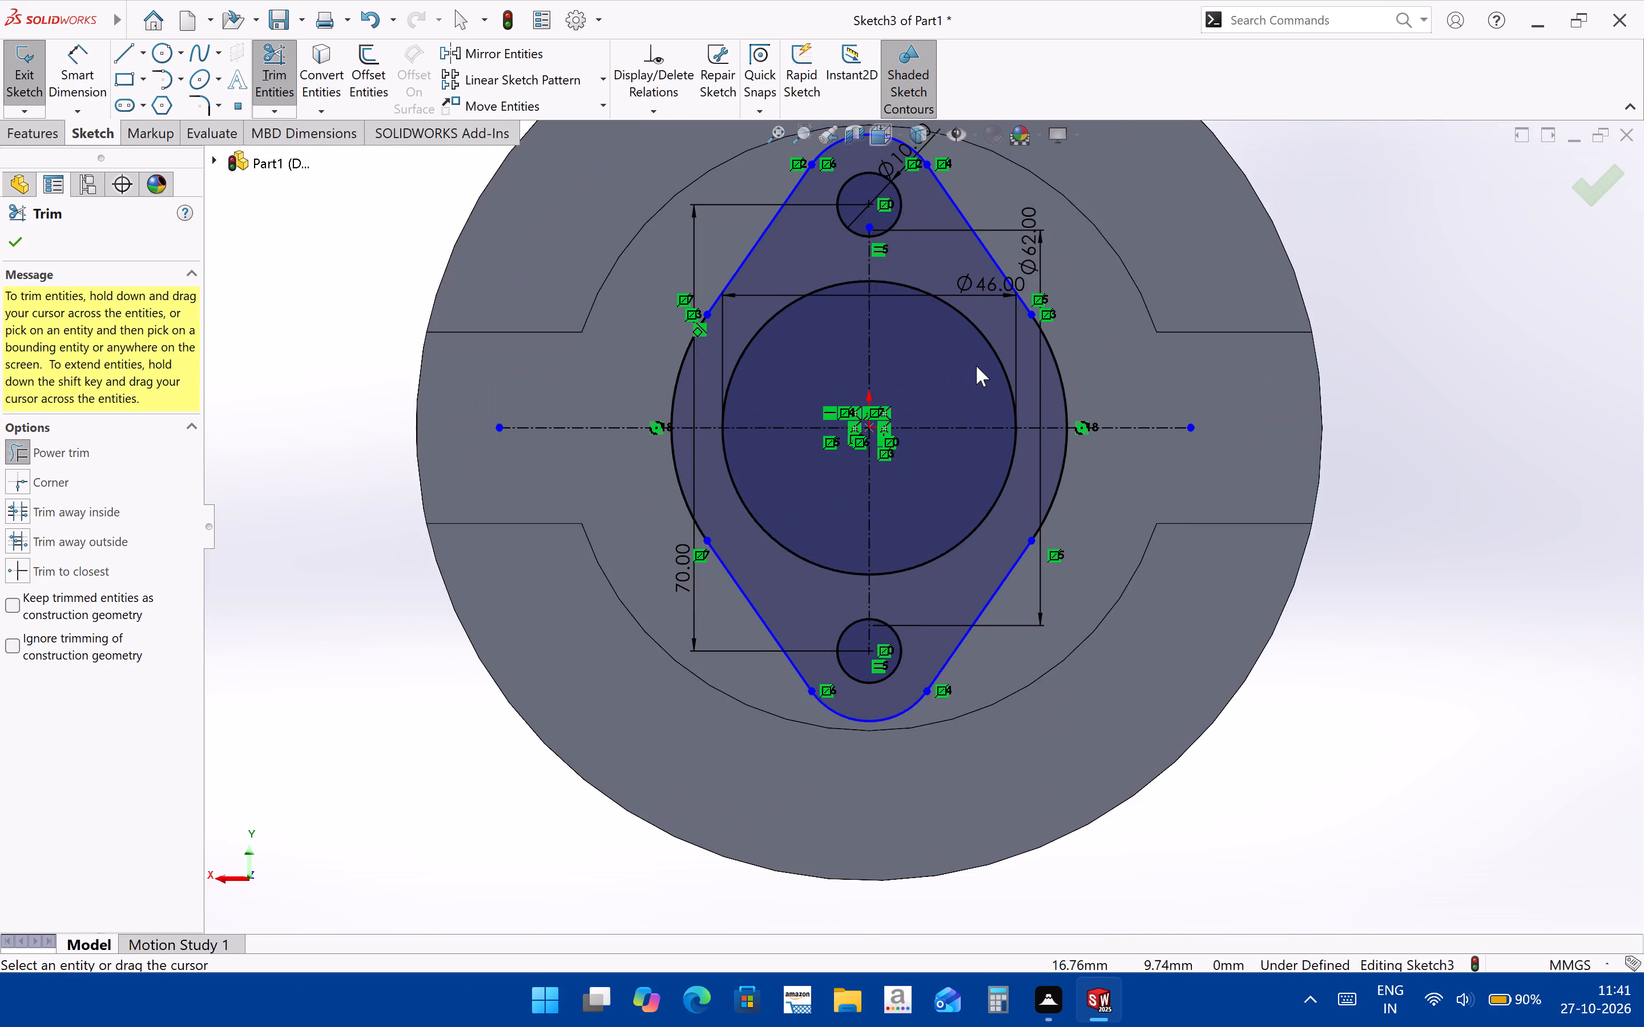
scroll(978, 366, down, 2)
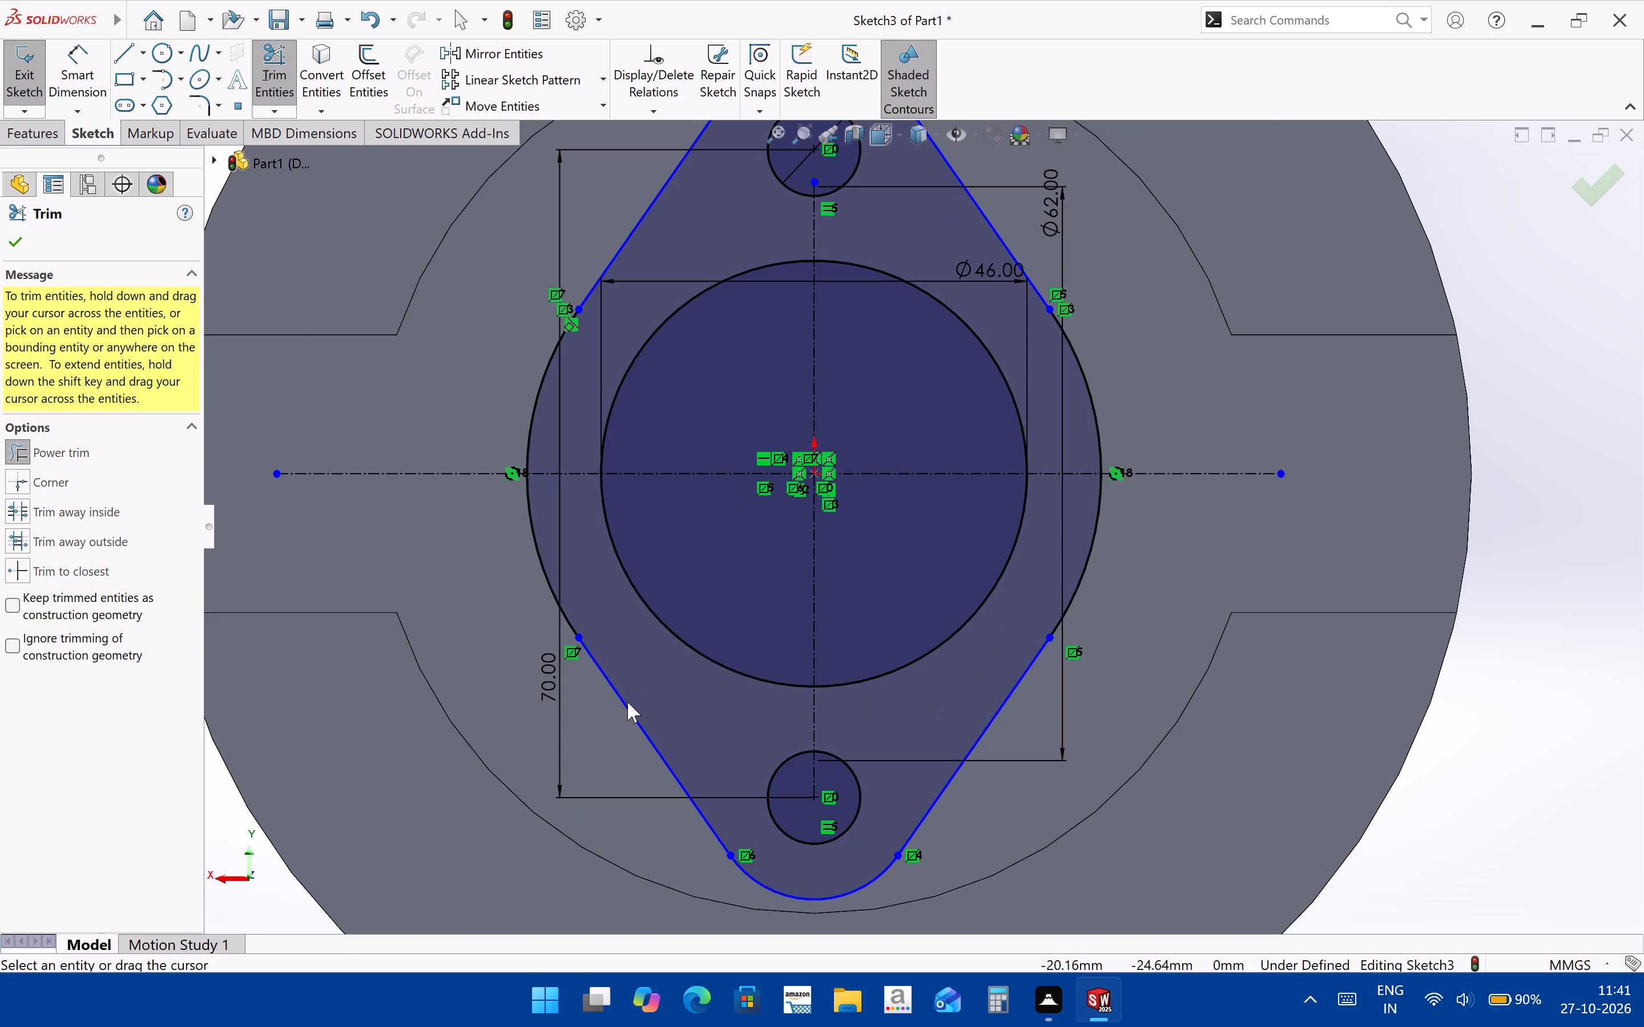
scroll(1099, 669, up, 4)
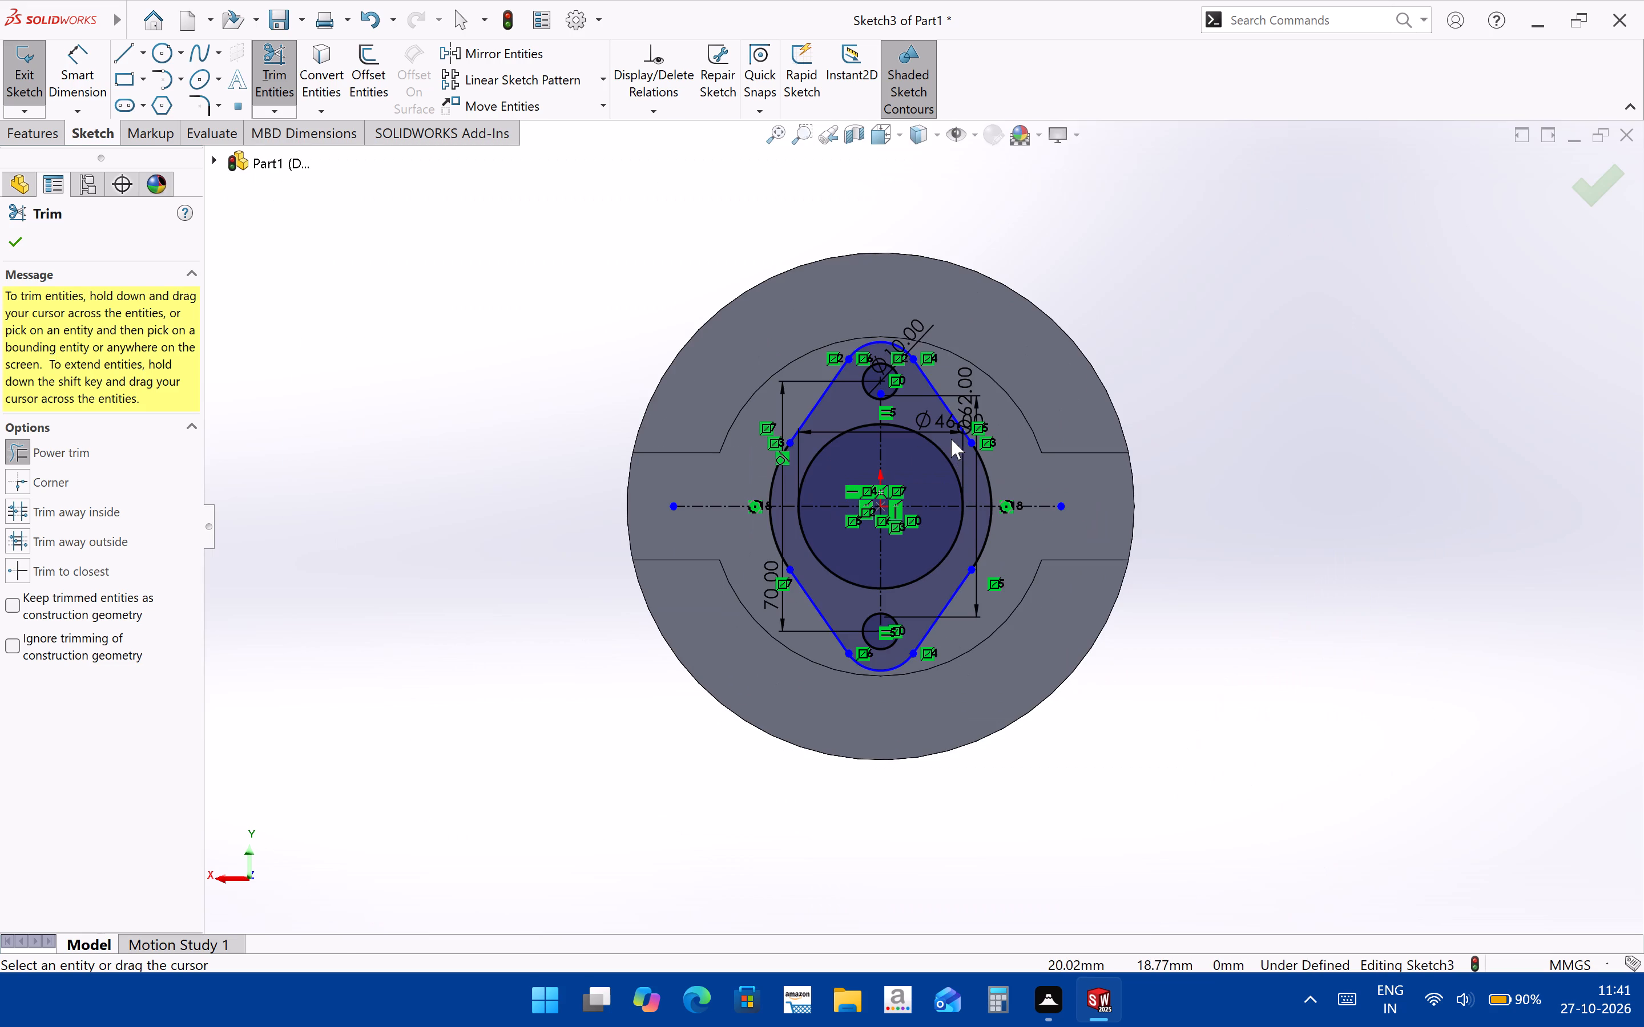
click(1311, 611)
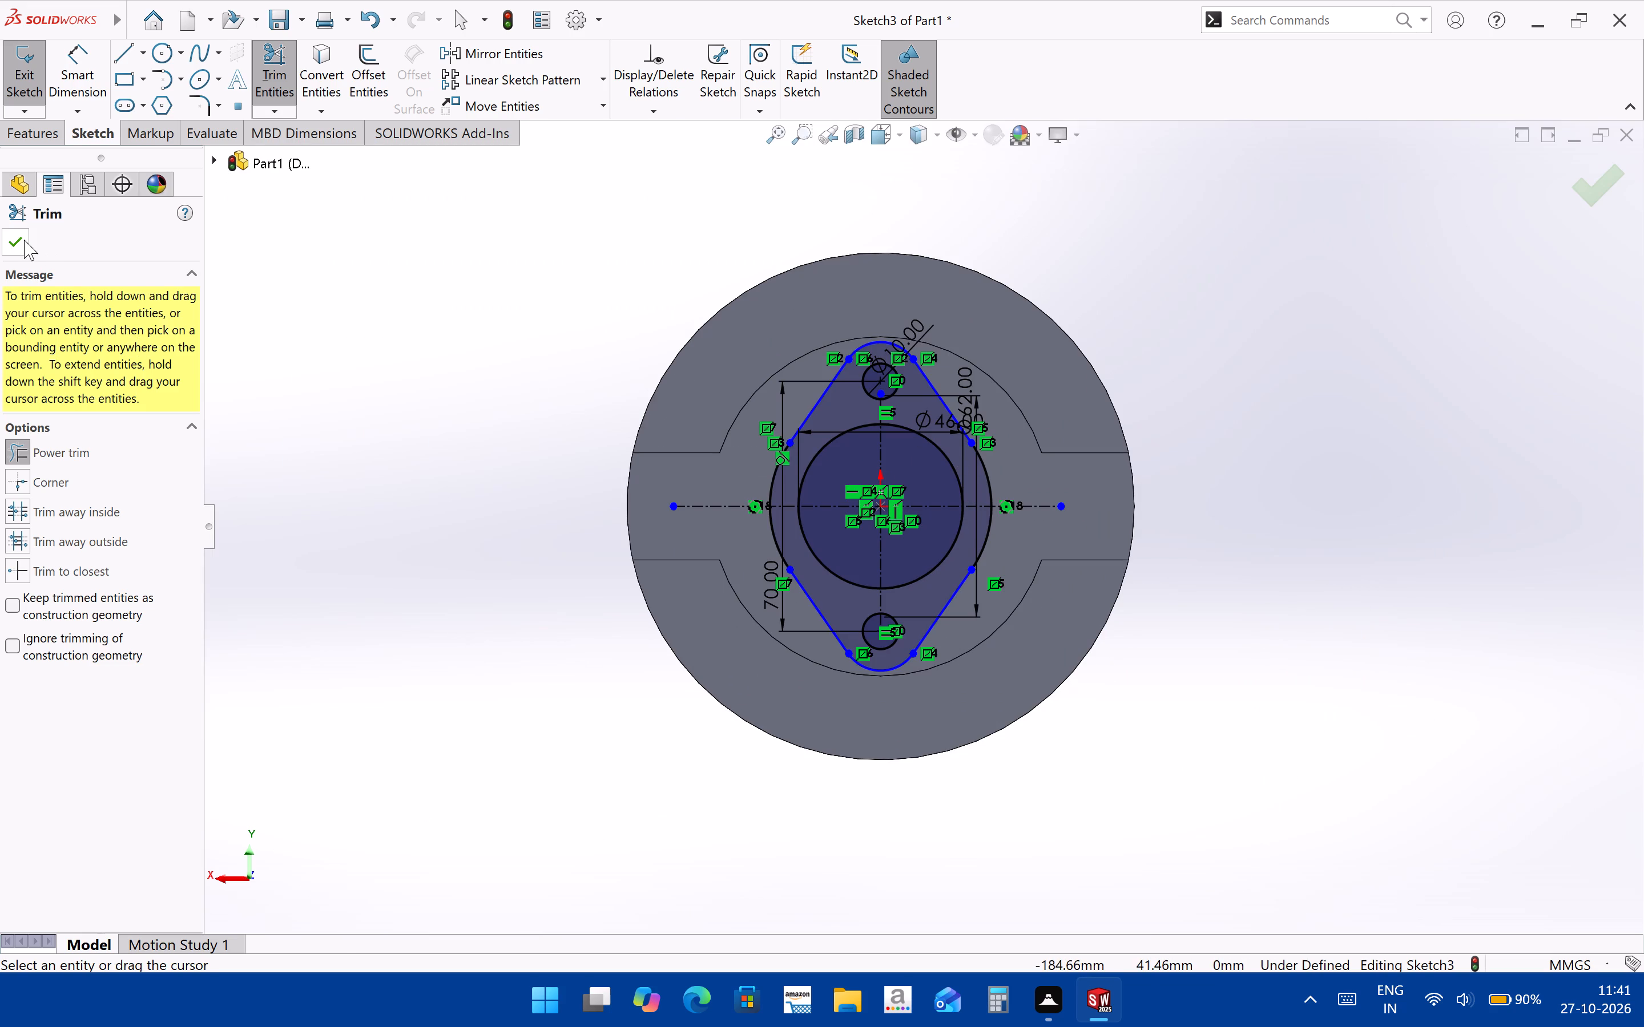
click(24, 240)
Dimension the length of the upper-left tangent line, accepting its drawn value.
scroll(841, 473, down, 3)
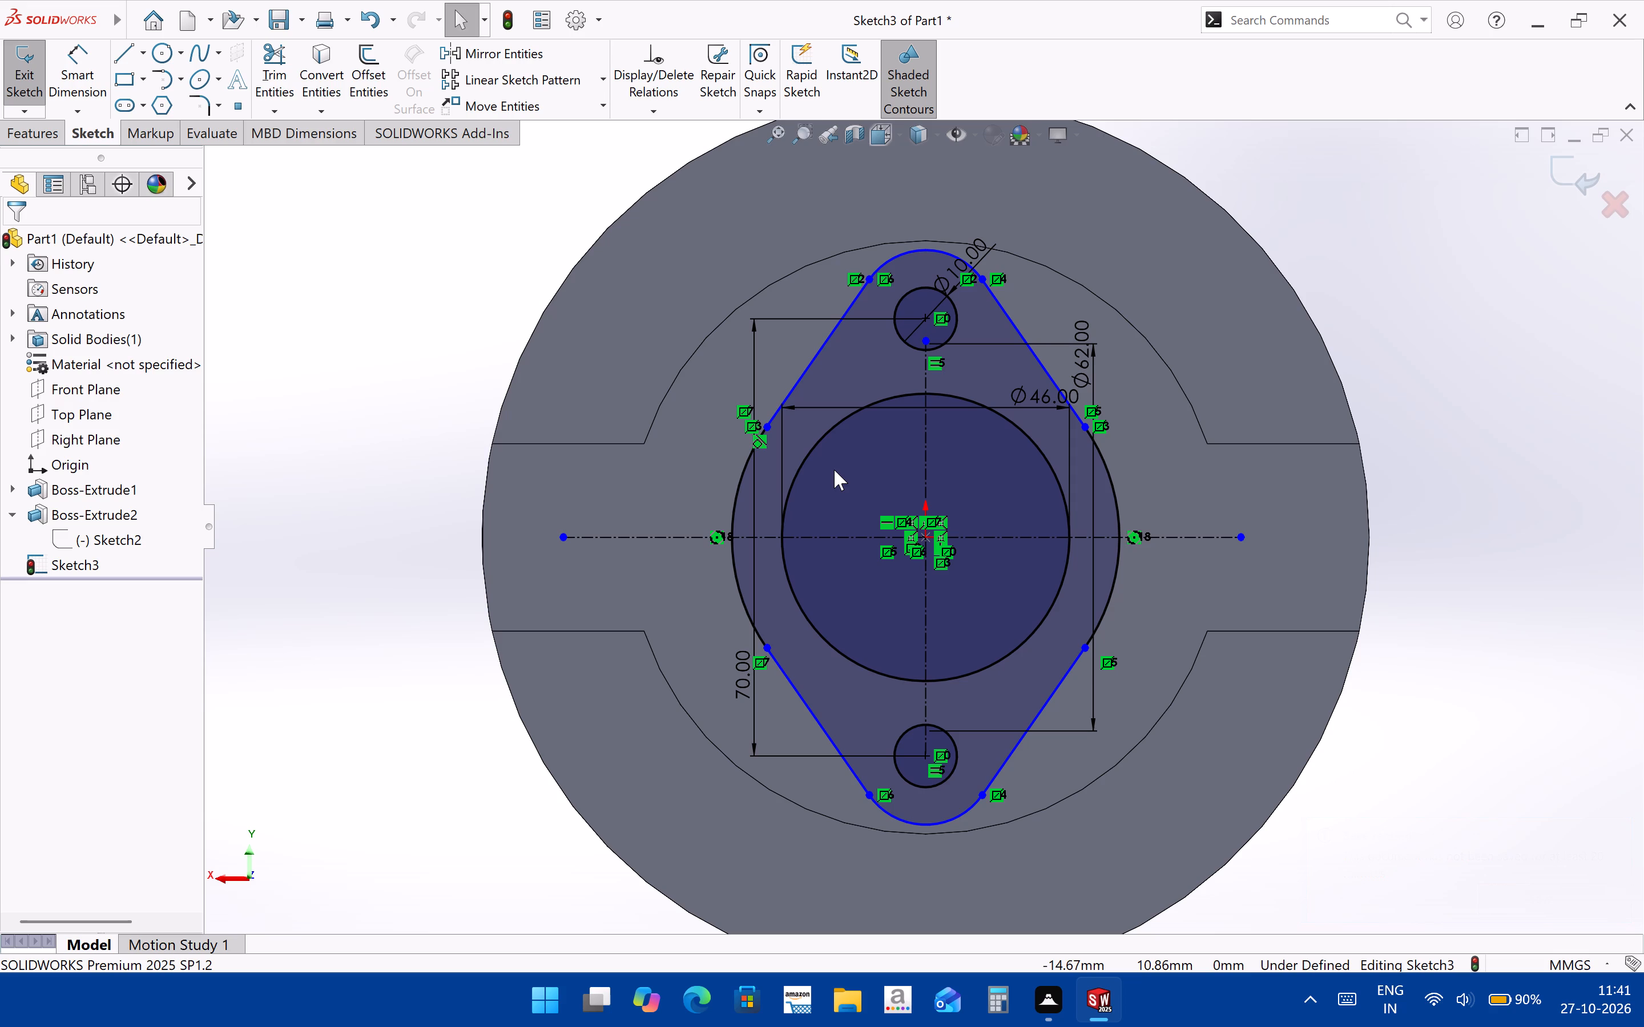
click(79, 95)
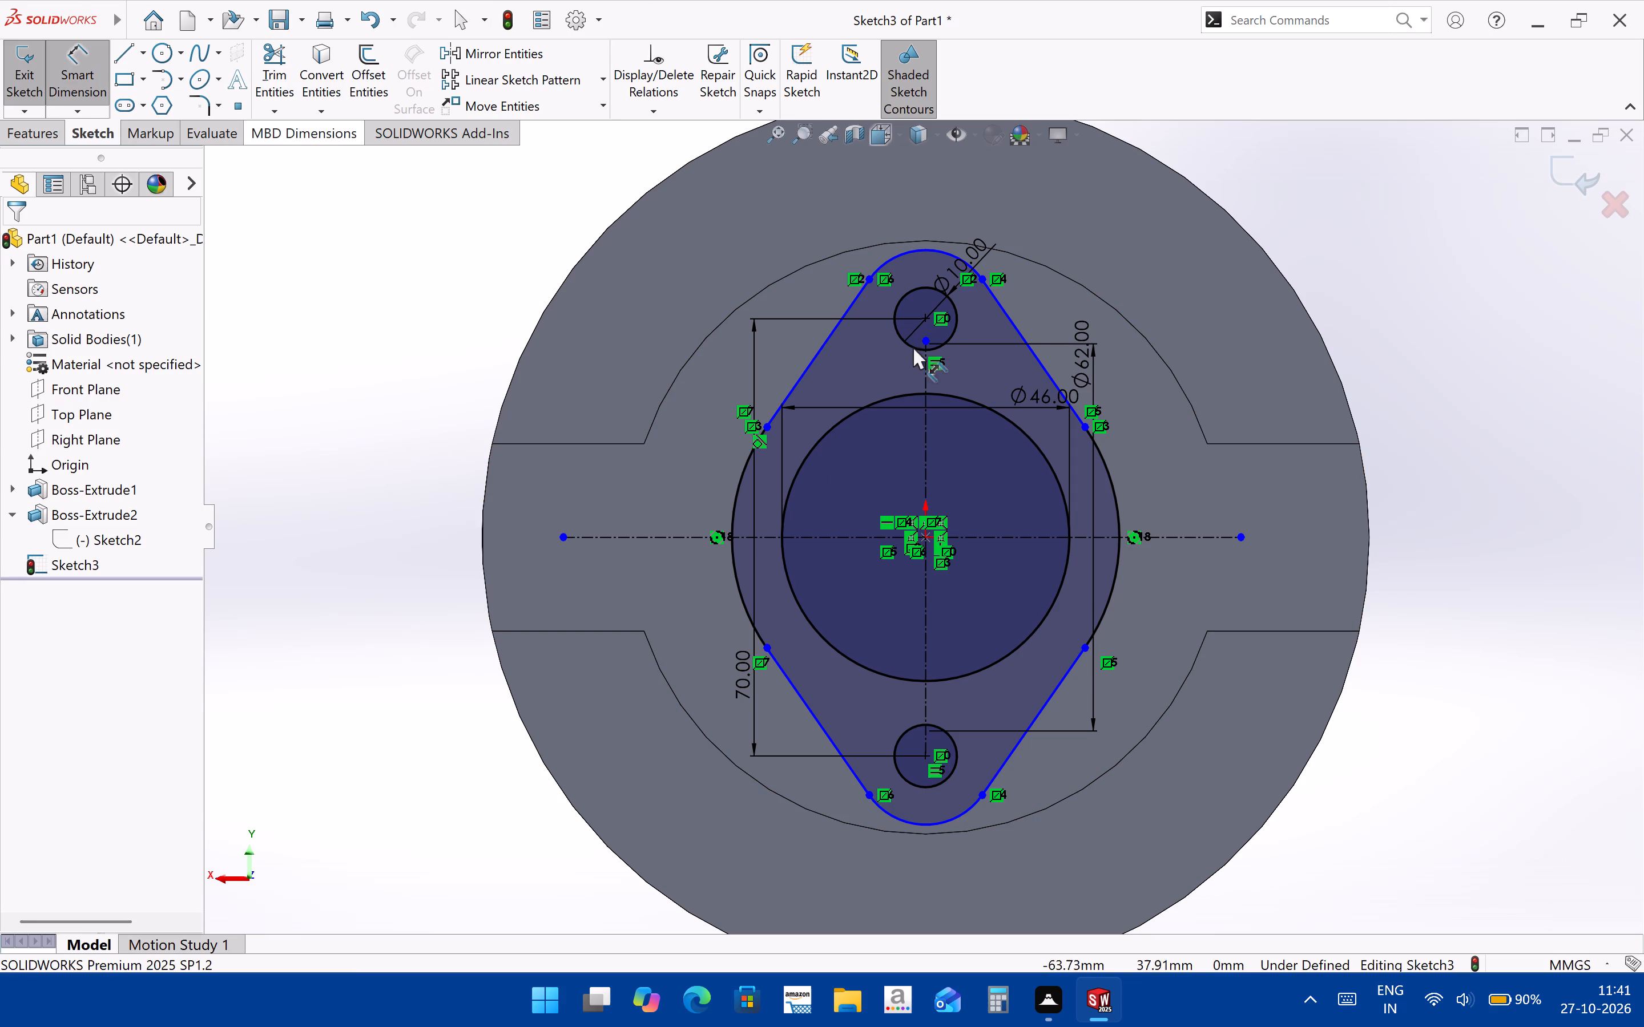
click(817, 354)
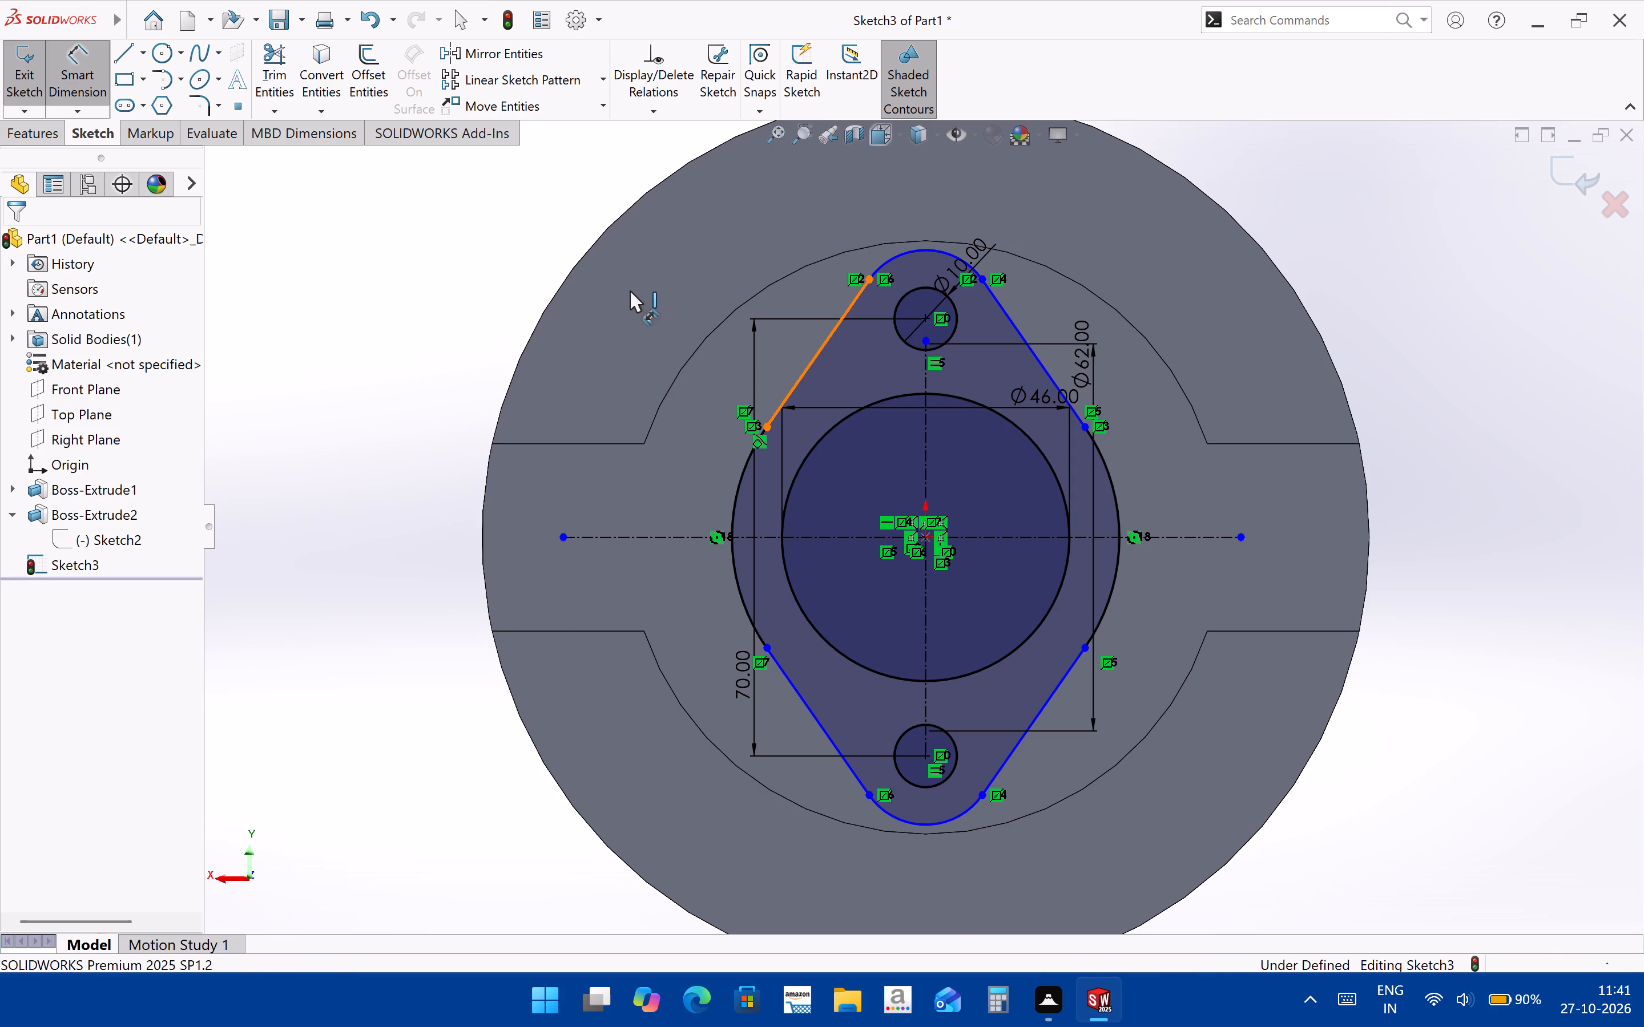
click(783, 284)
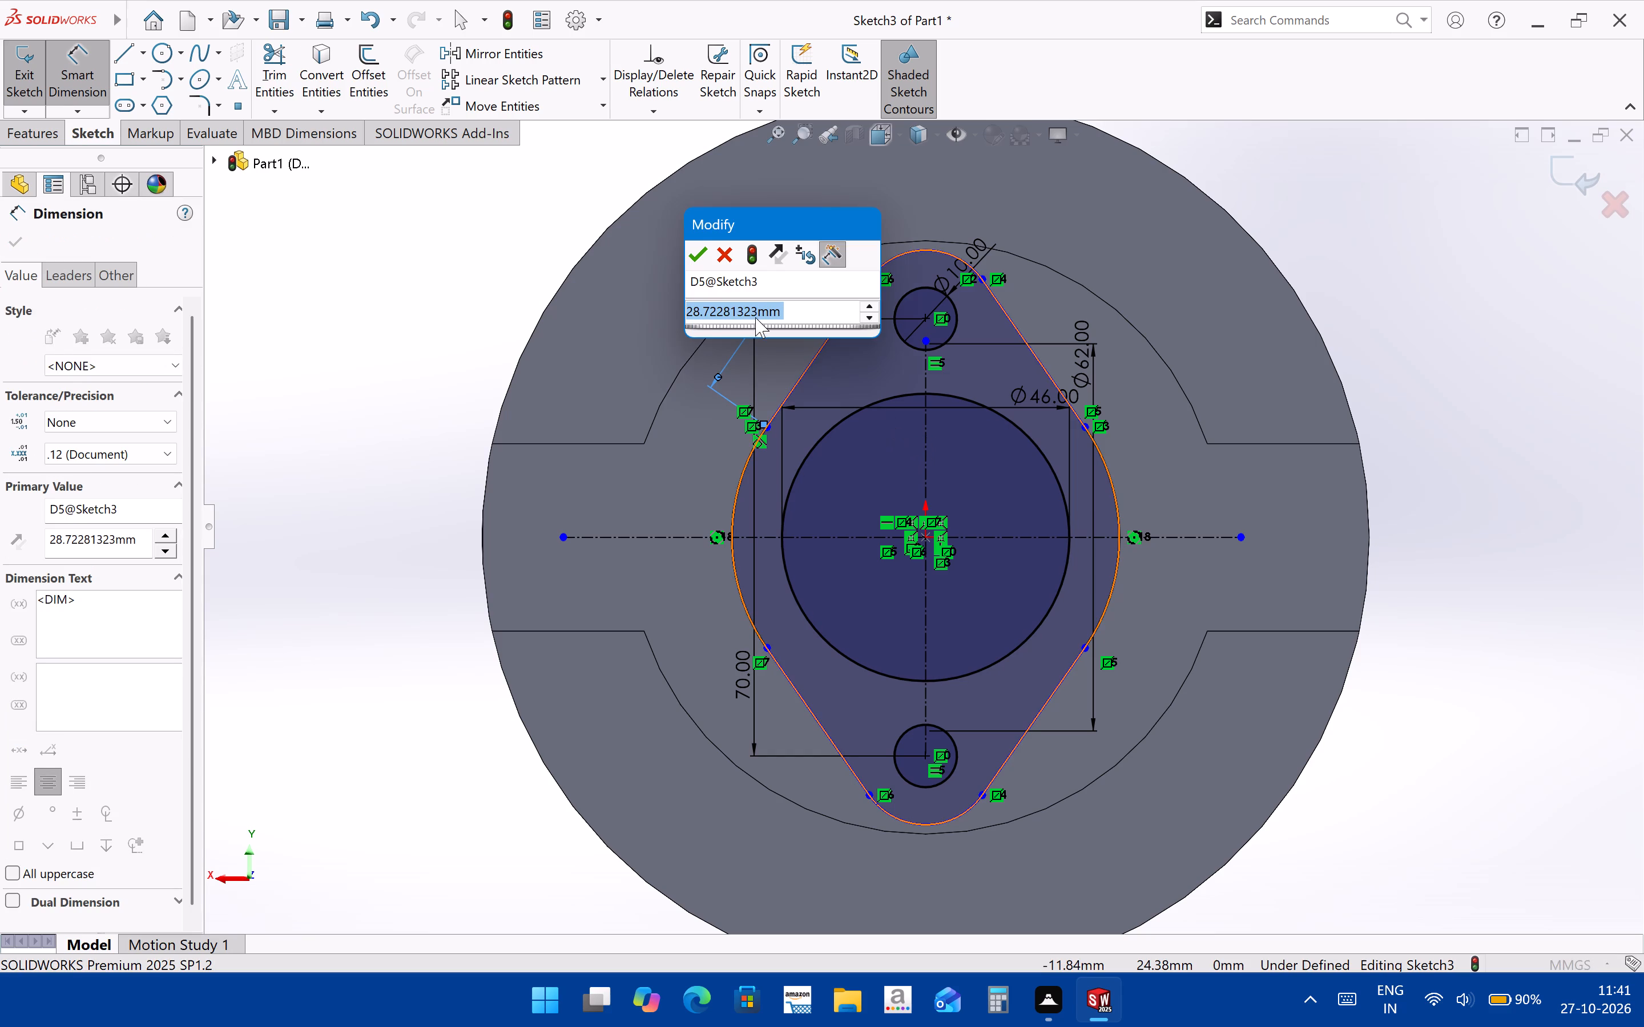
click(702, 258)
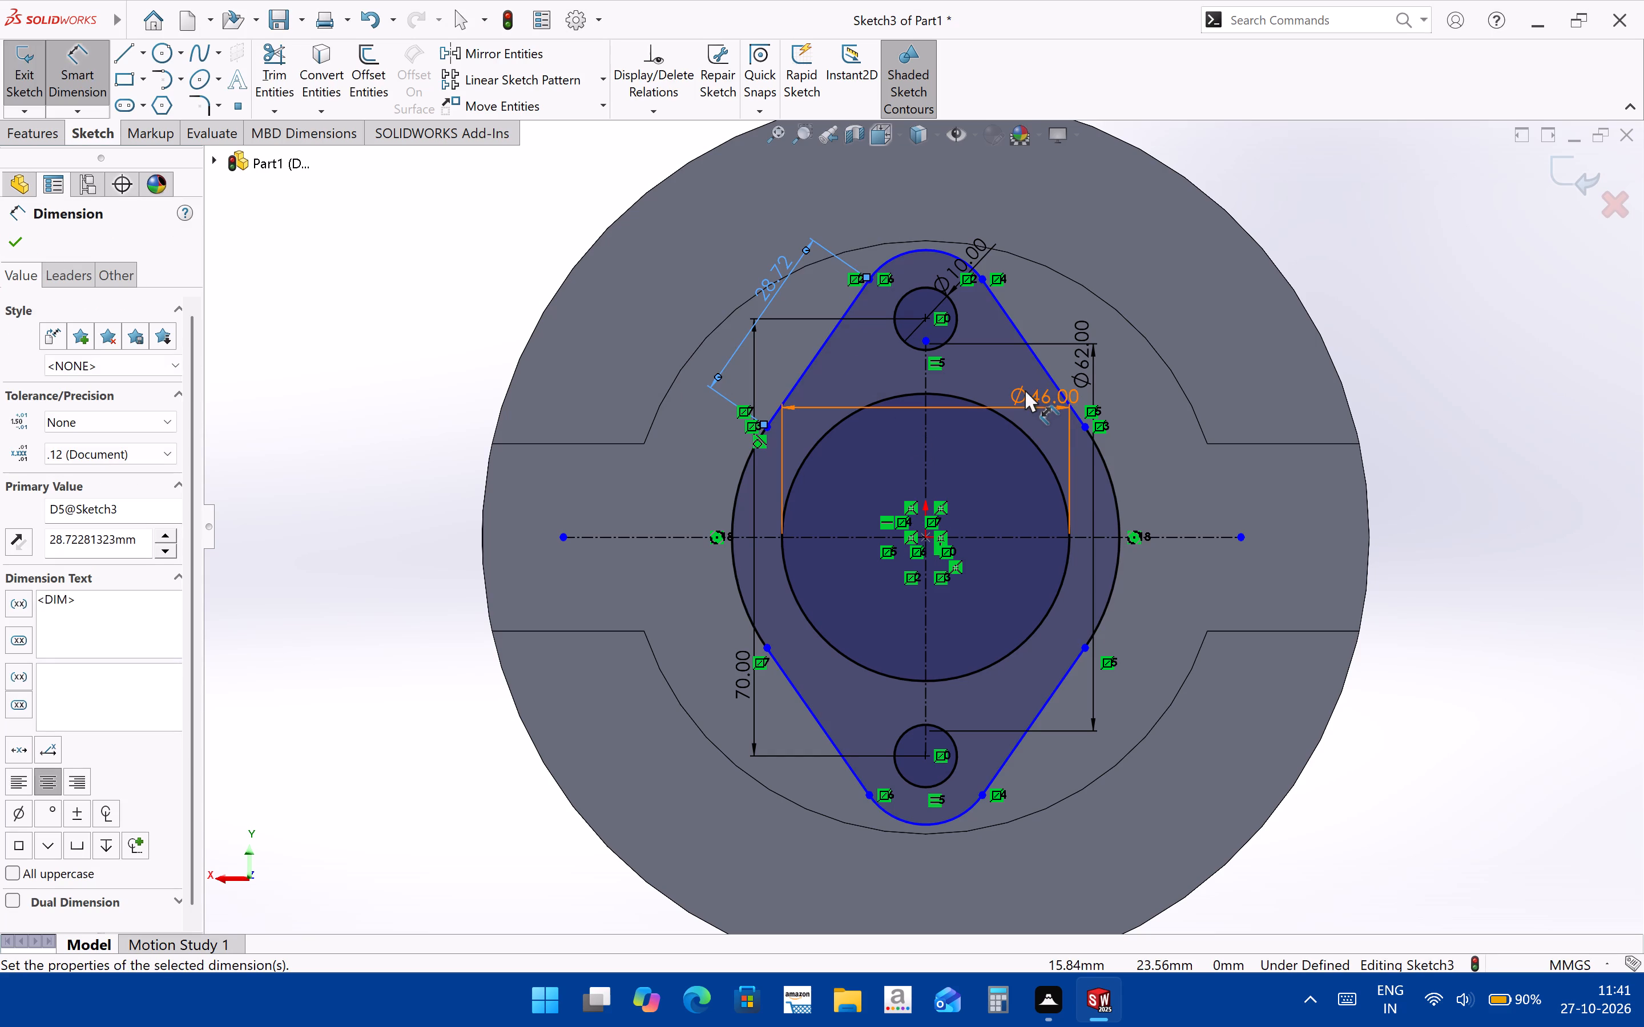
Dimension the radius of the upper lug's outer arc, accepting its drawn value.
click(928, 250)
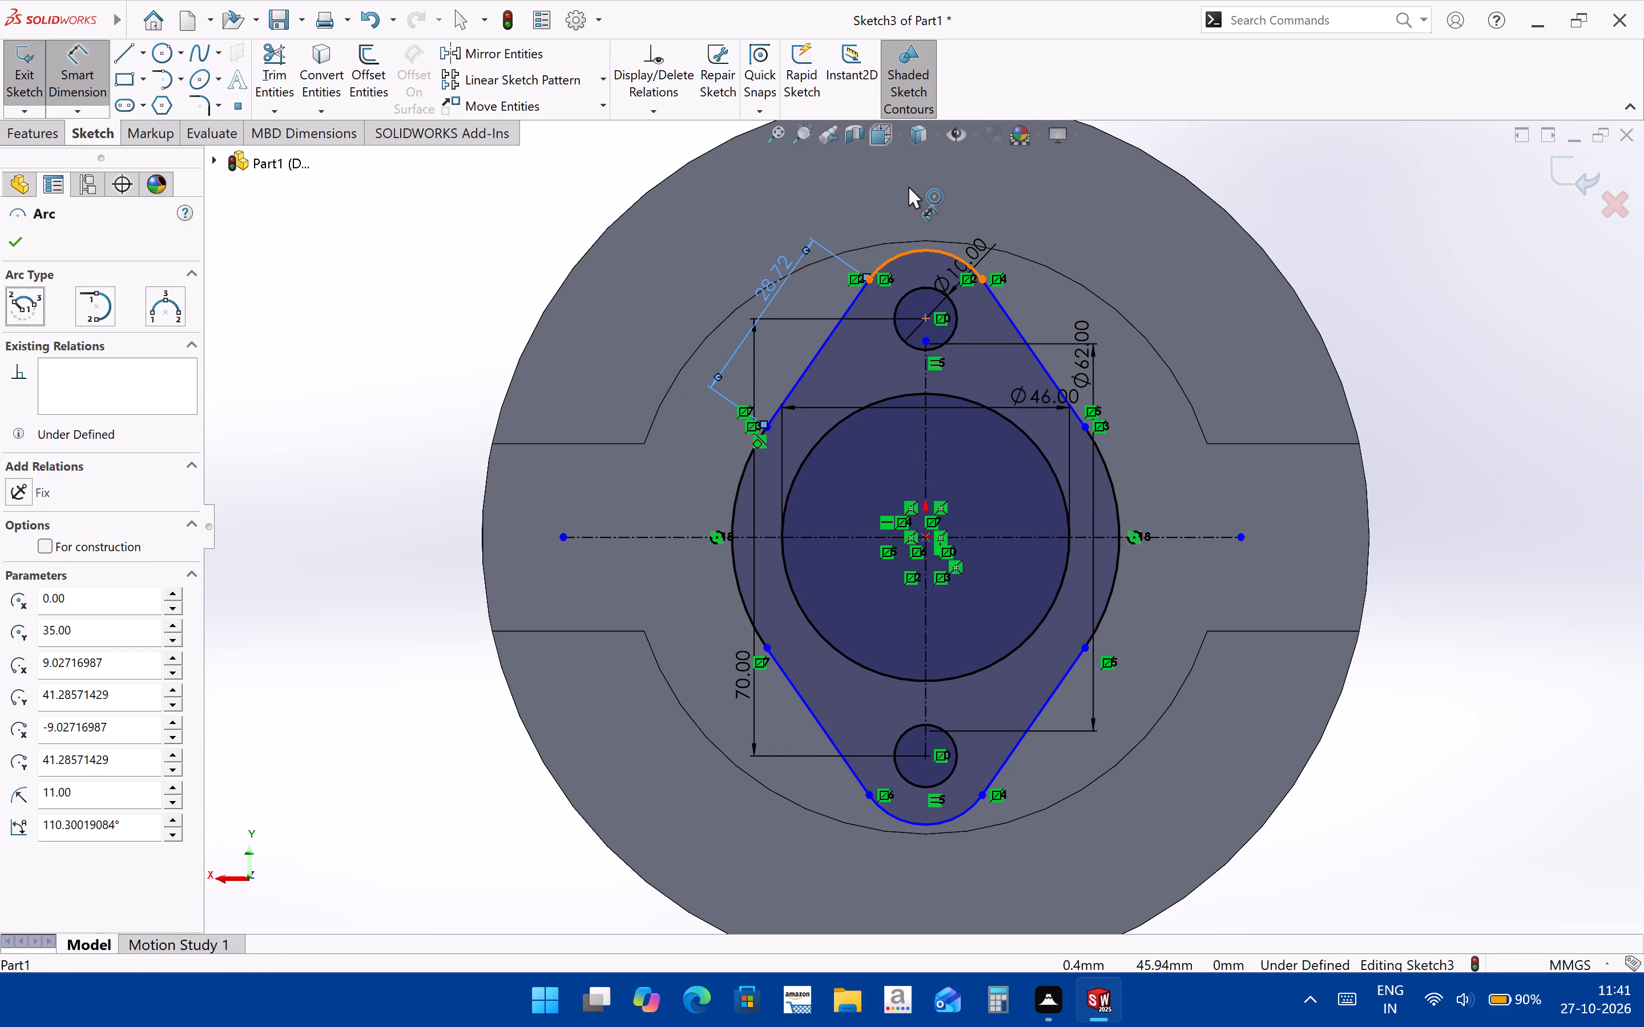
click(906, 184)
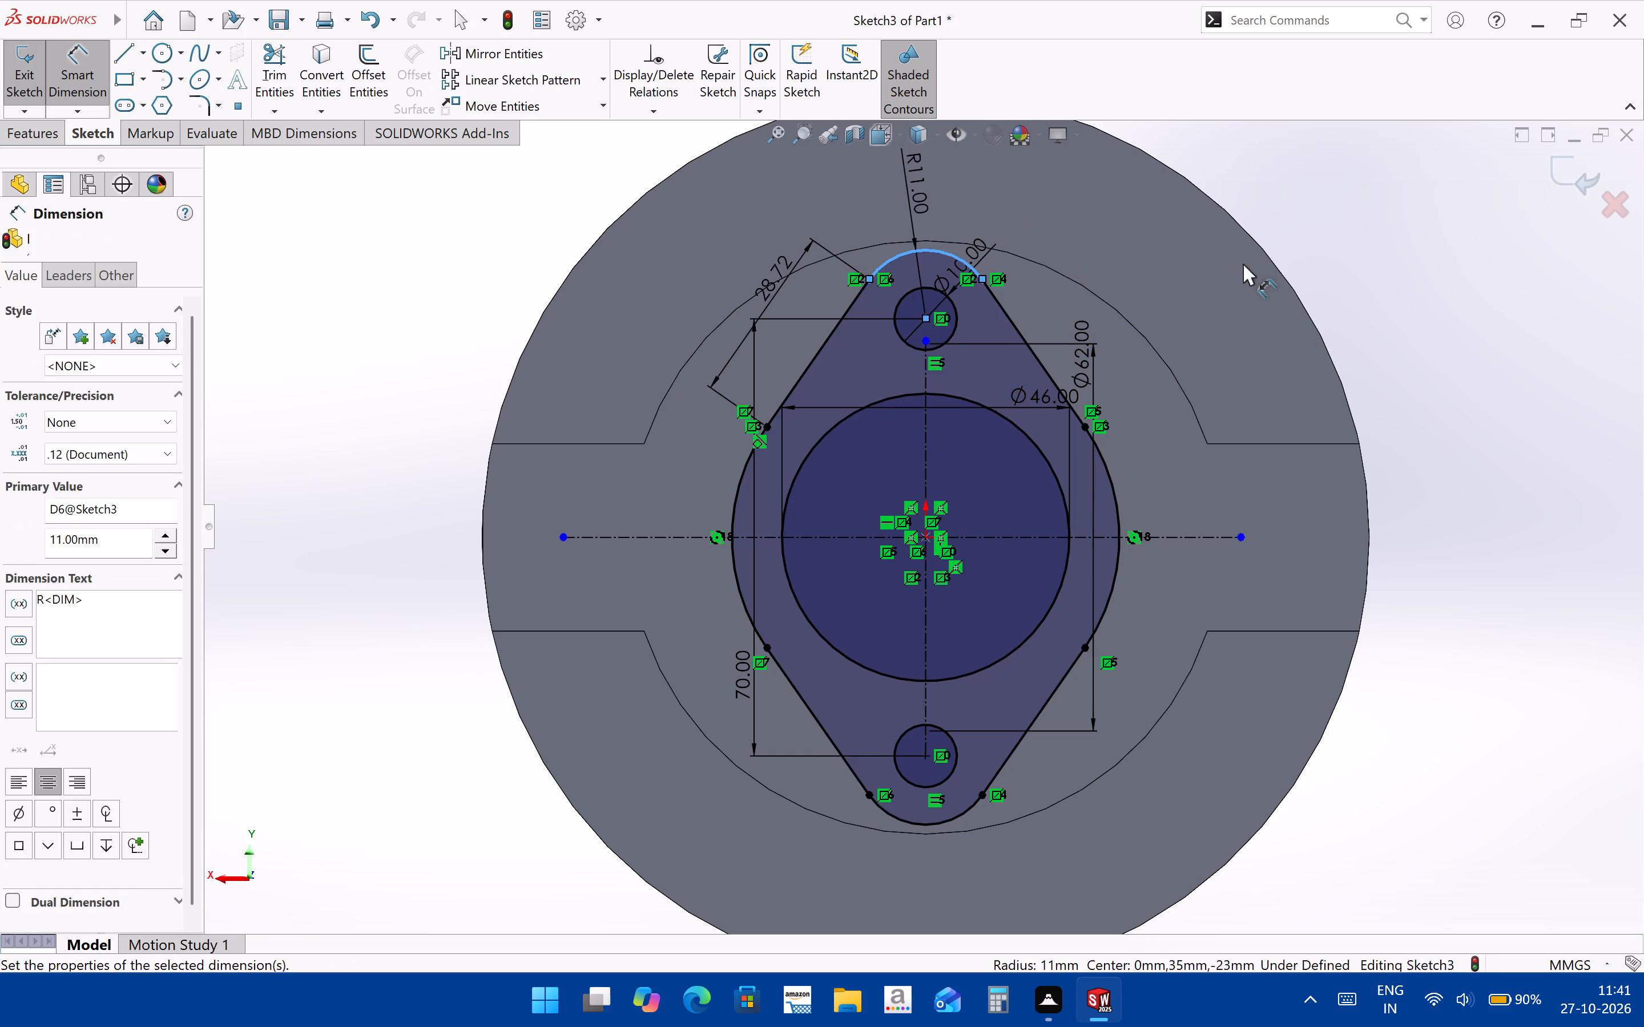
click(817, 159)
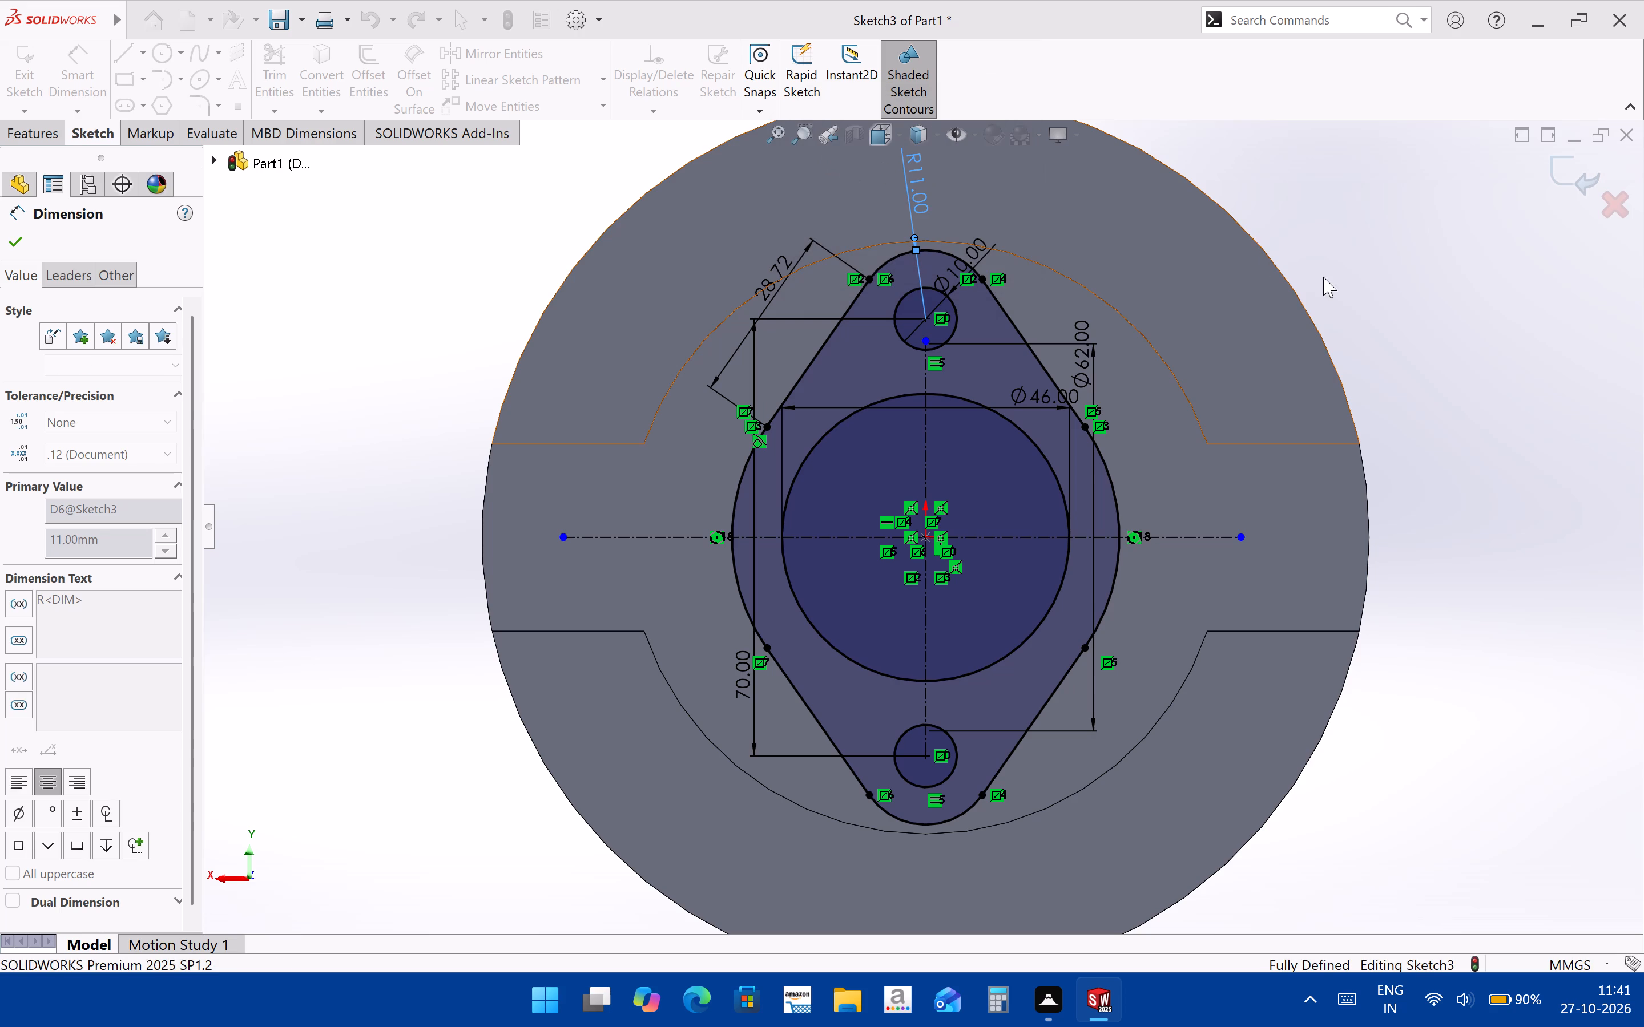
click(1408, 310)
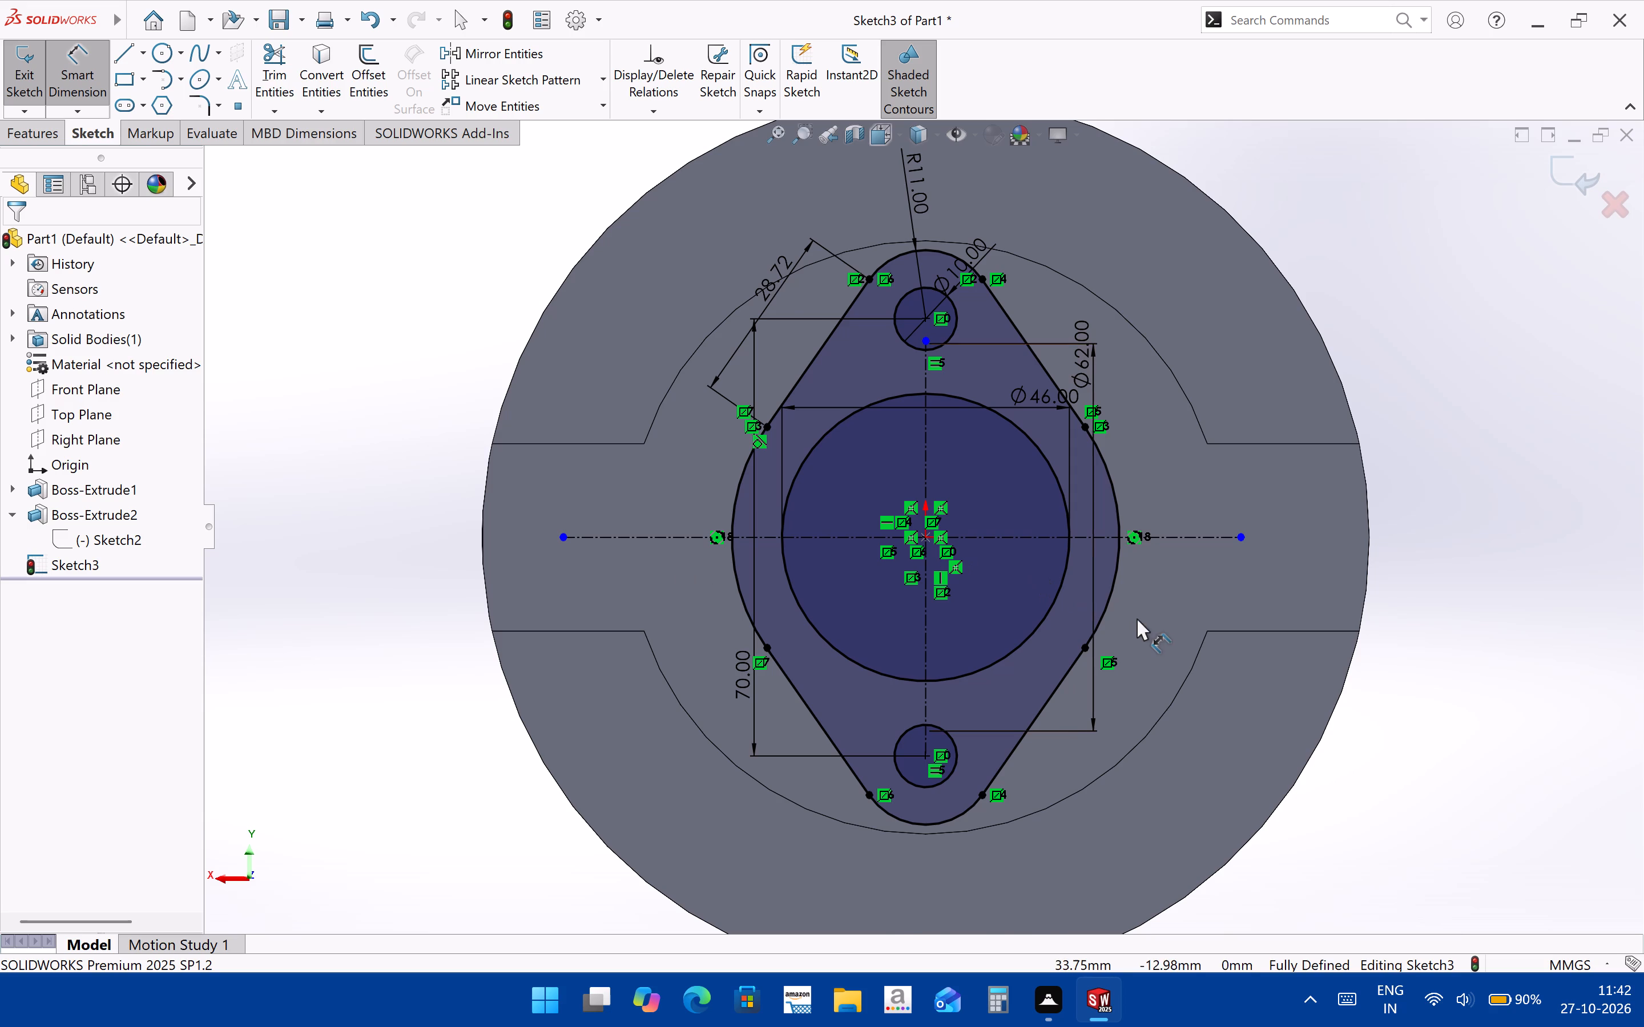
Finish and exit the lugged profile sketch.
scroll(1137, 618, up, 2)
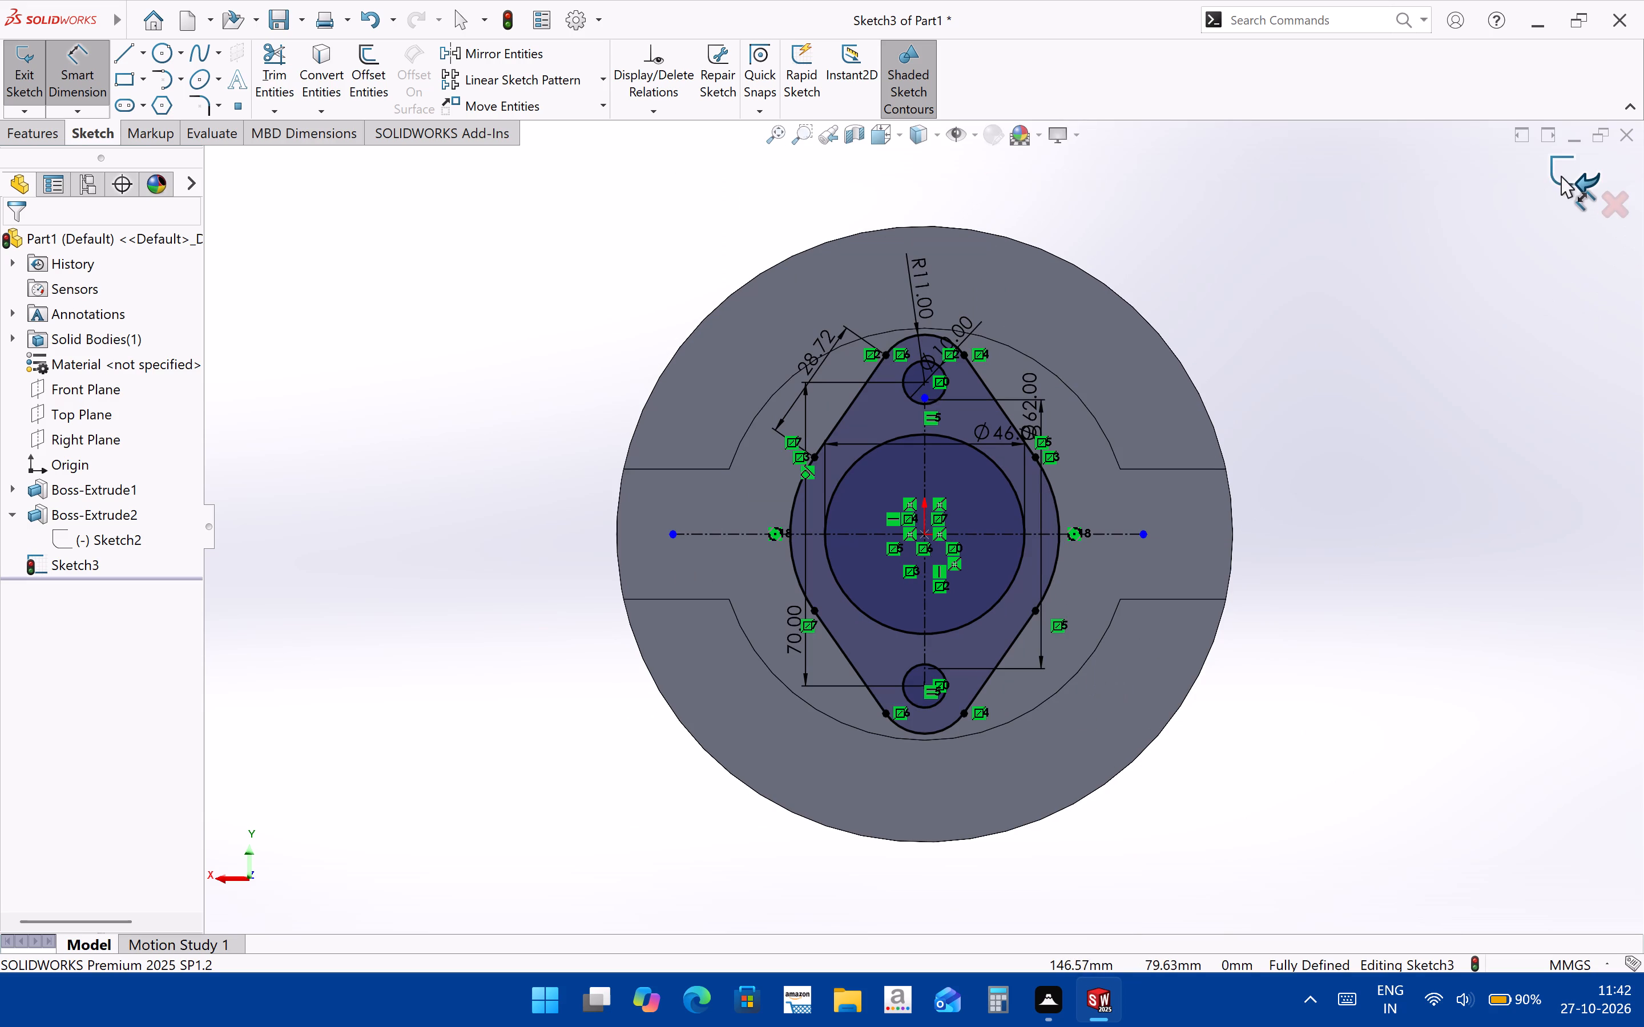
click(1561, 176)
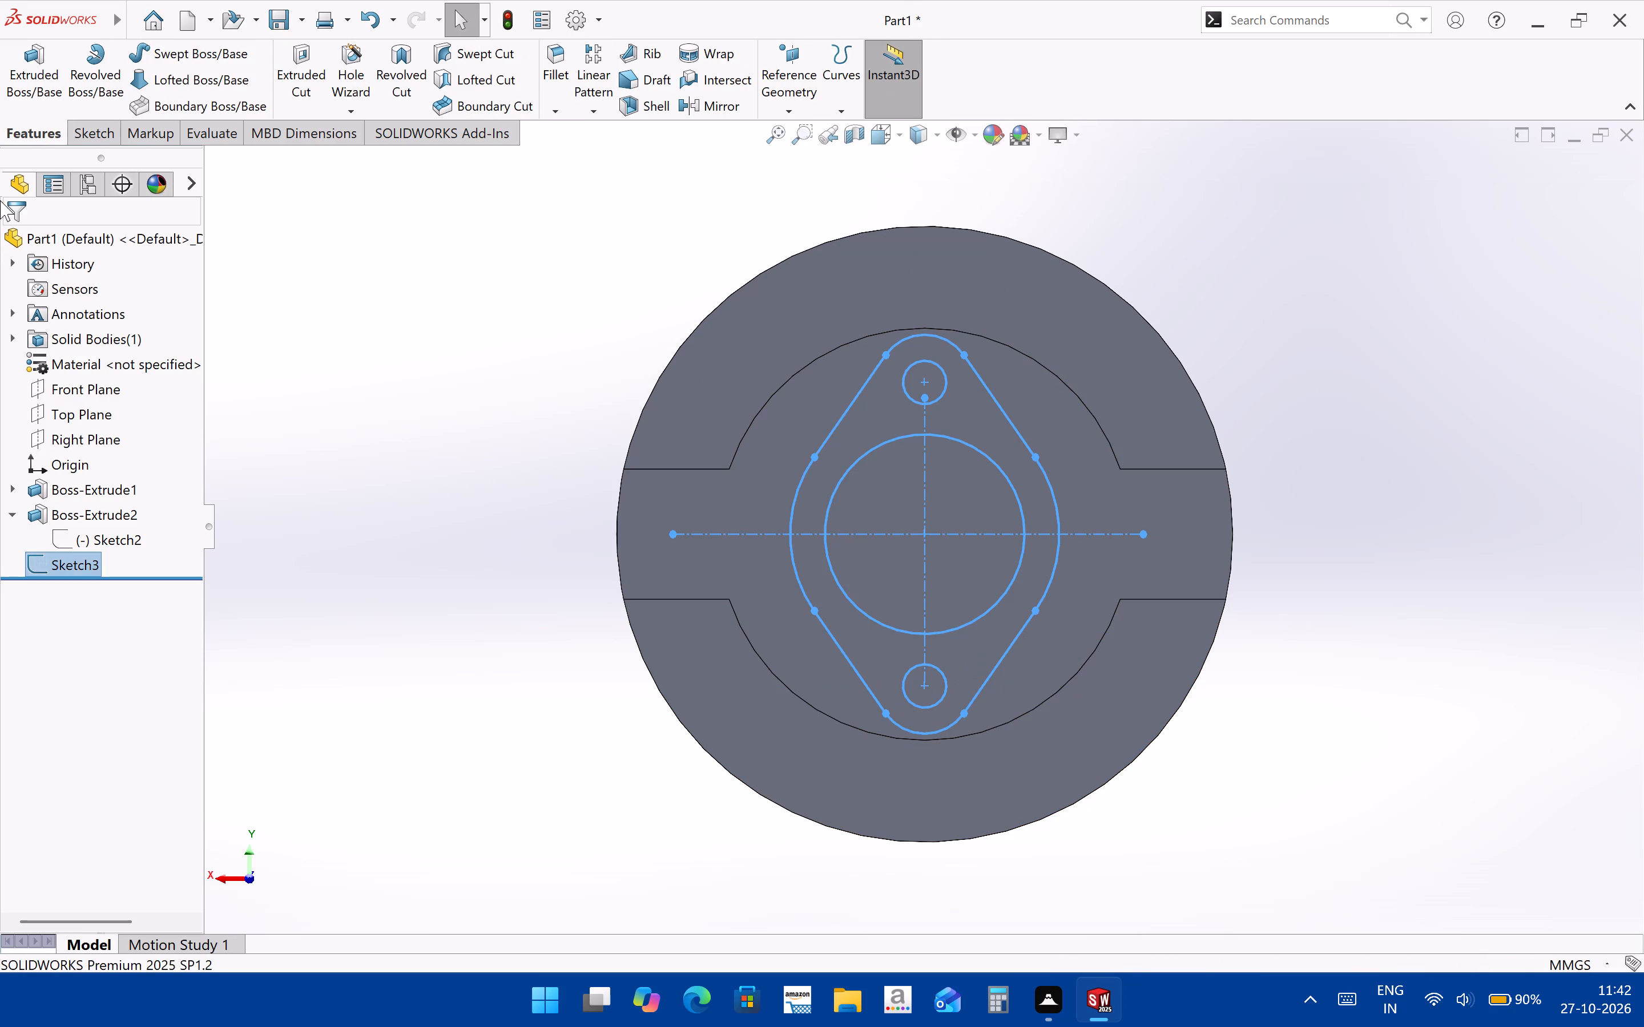
Extrude the lugged profile sketch as a blind boss 37 mm deep, merged with the existing body.
click(38, 91)
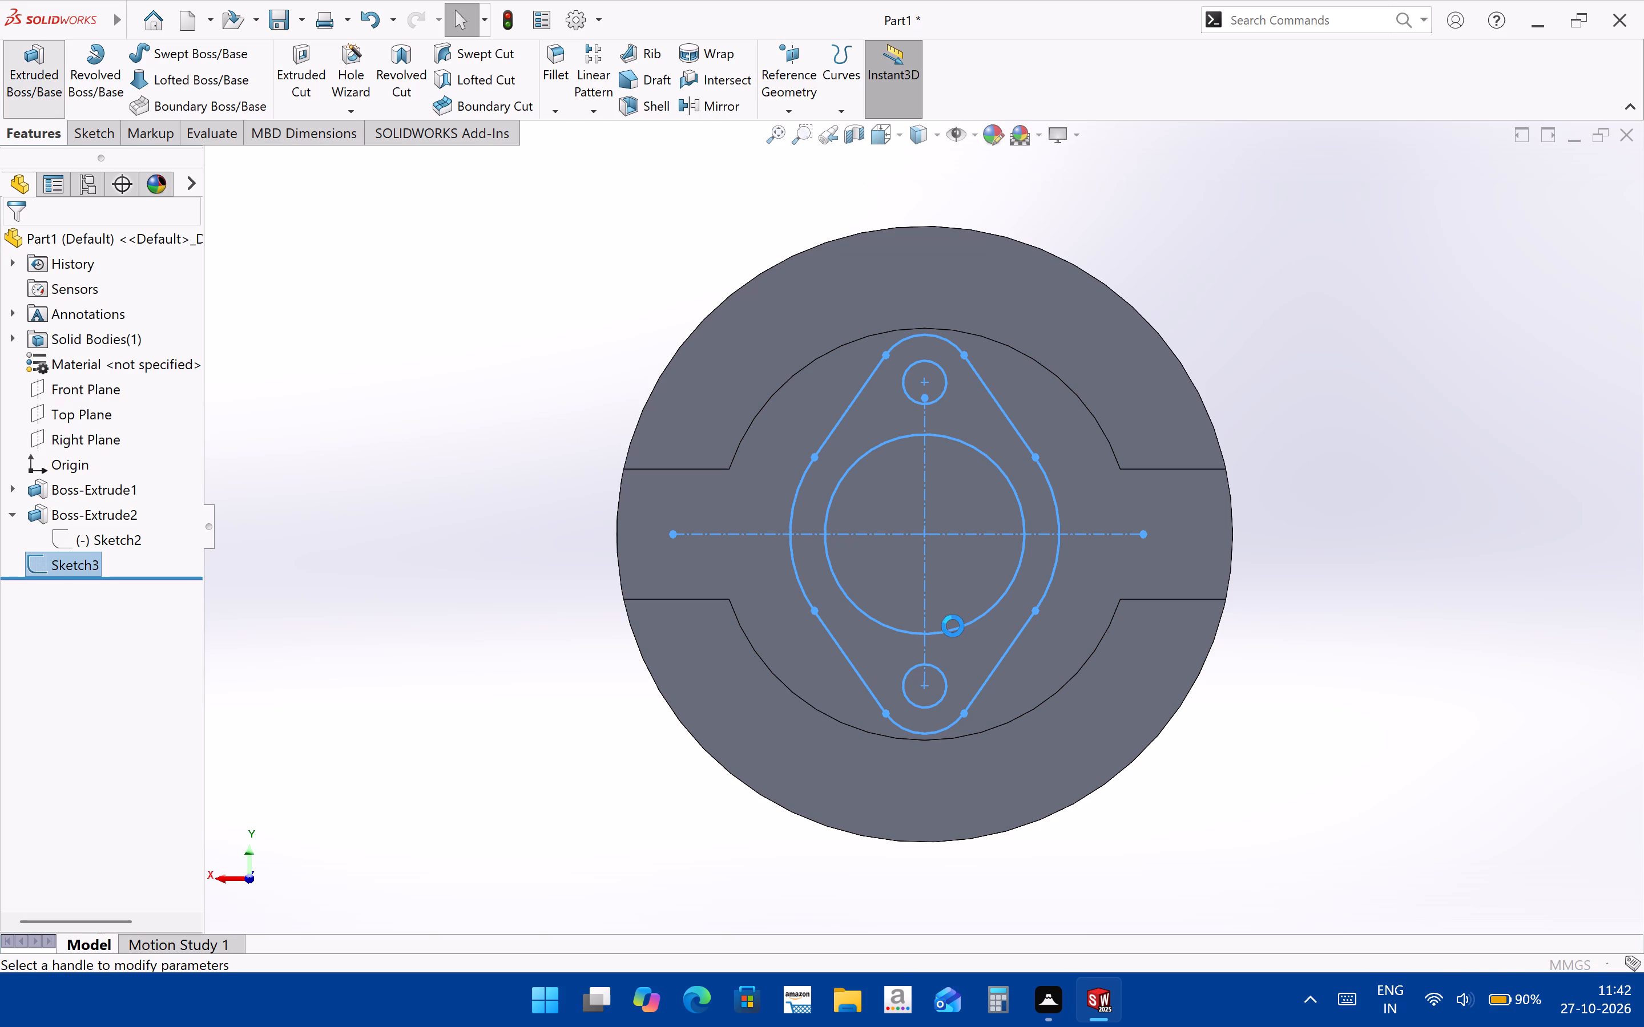
click(982, 649)
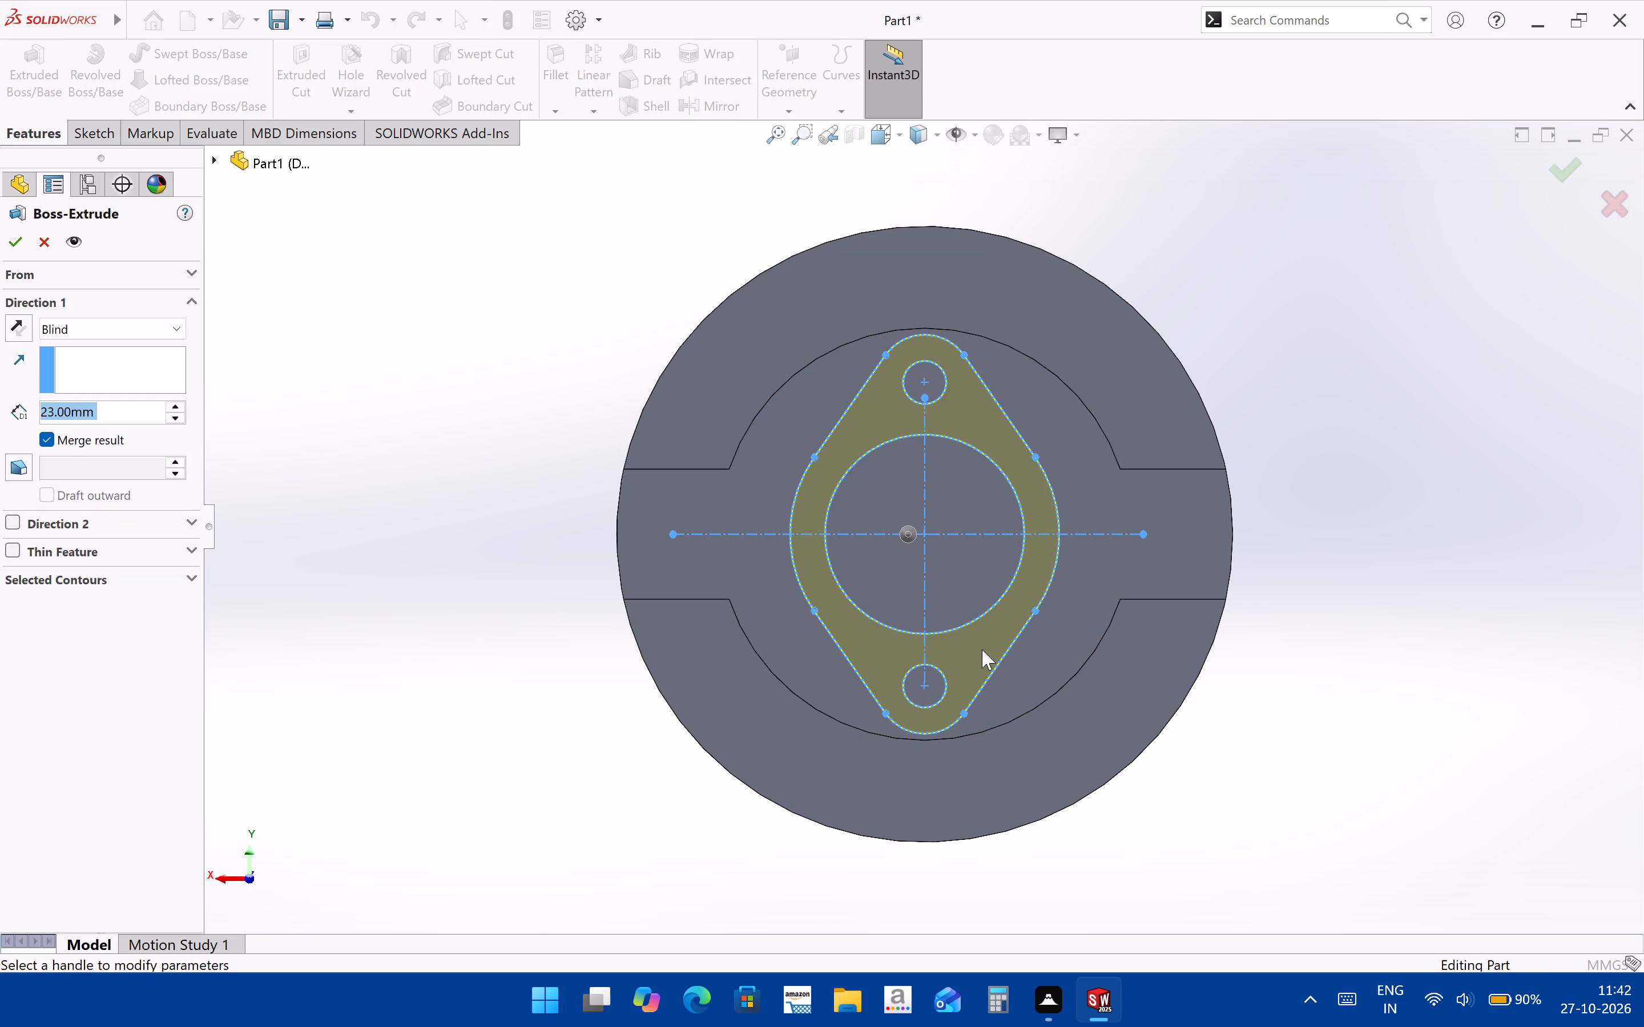
middle_drag(984, 682, 1091, 527)
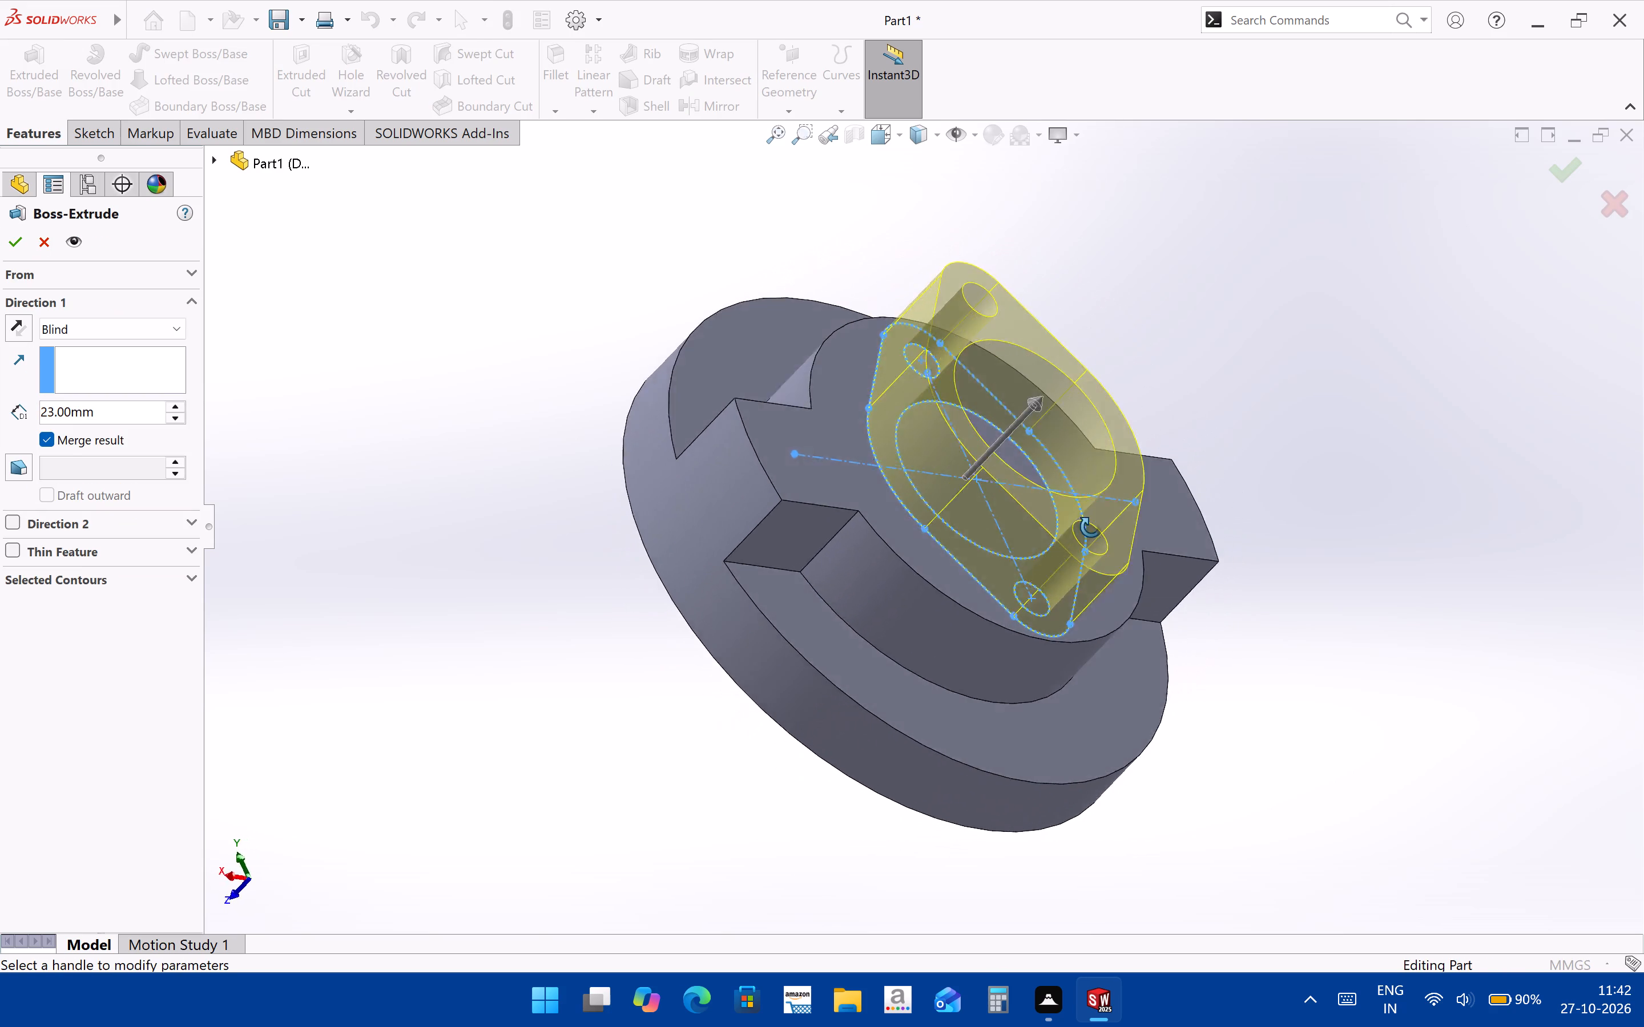
middle_drag(1091, 527, 1038, 656)
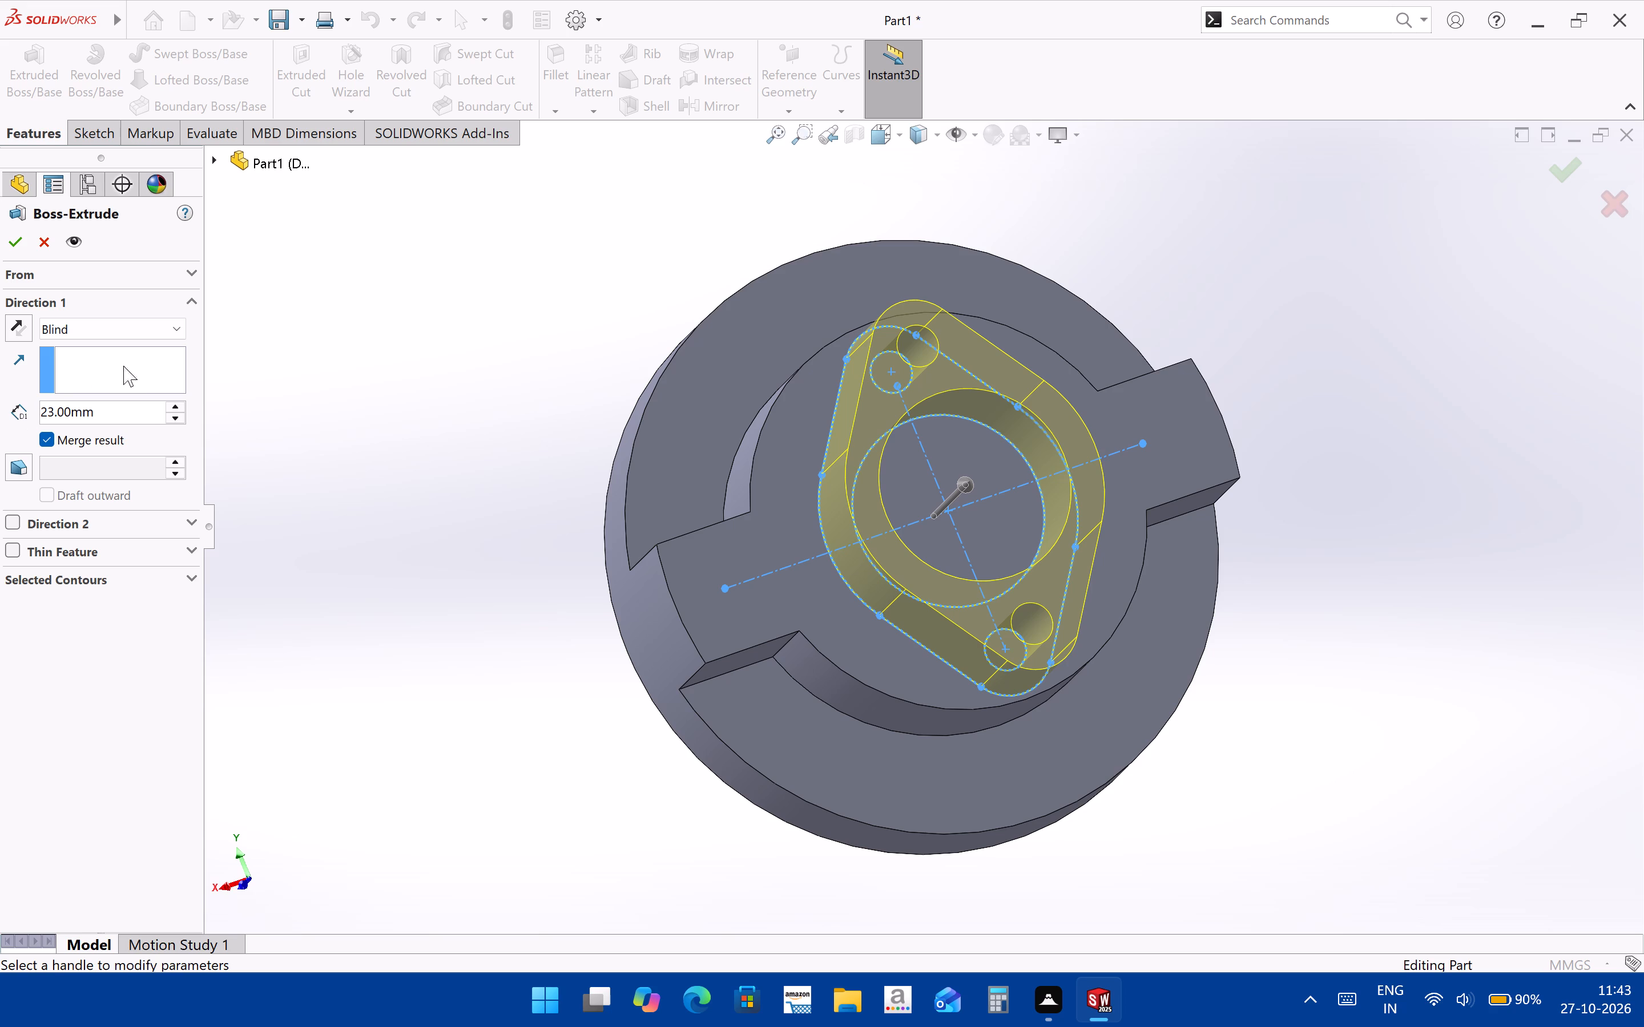
click(146, 414)
drag(141, 414, 25, 407)
text(37)
key(Return)
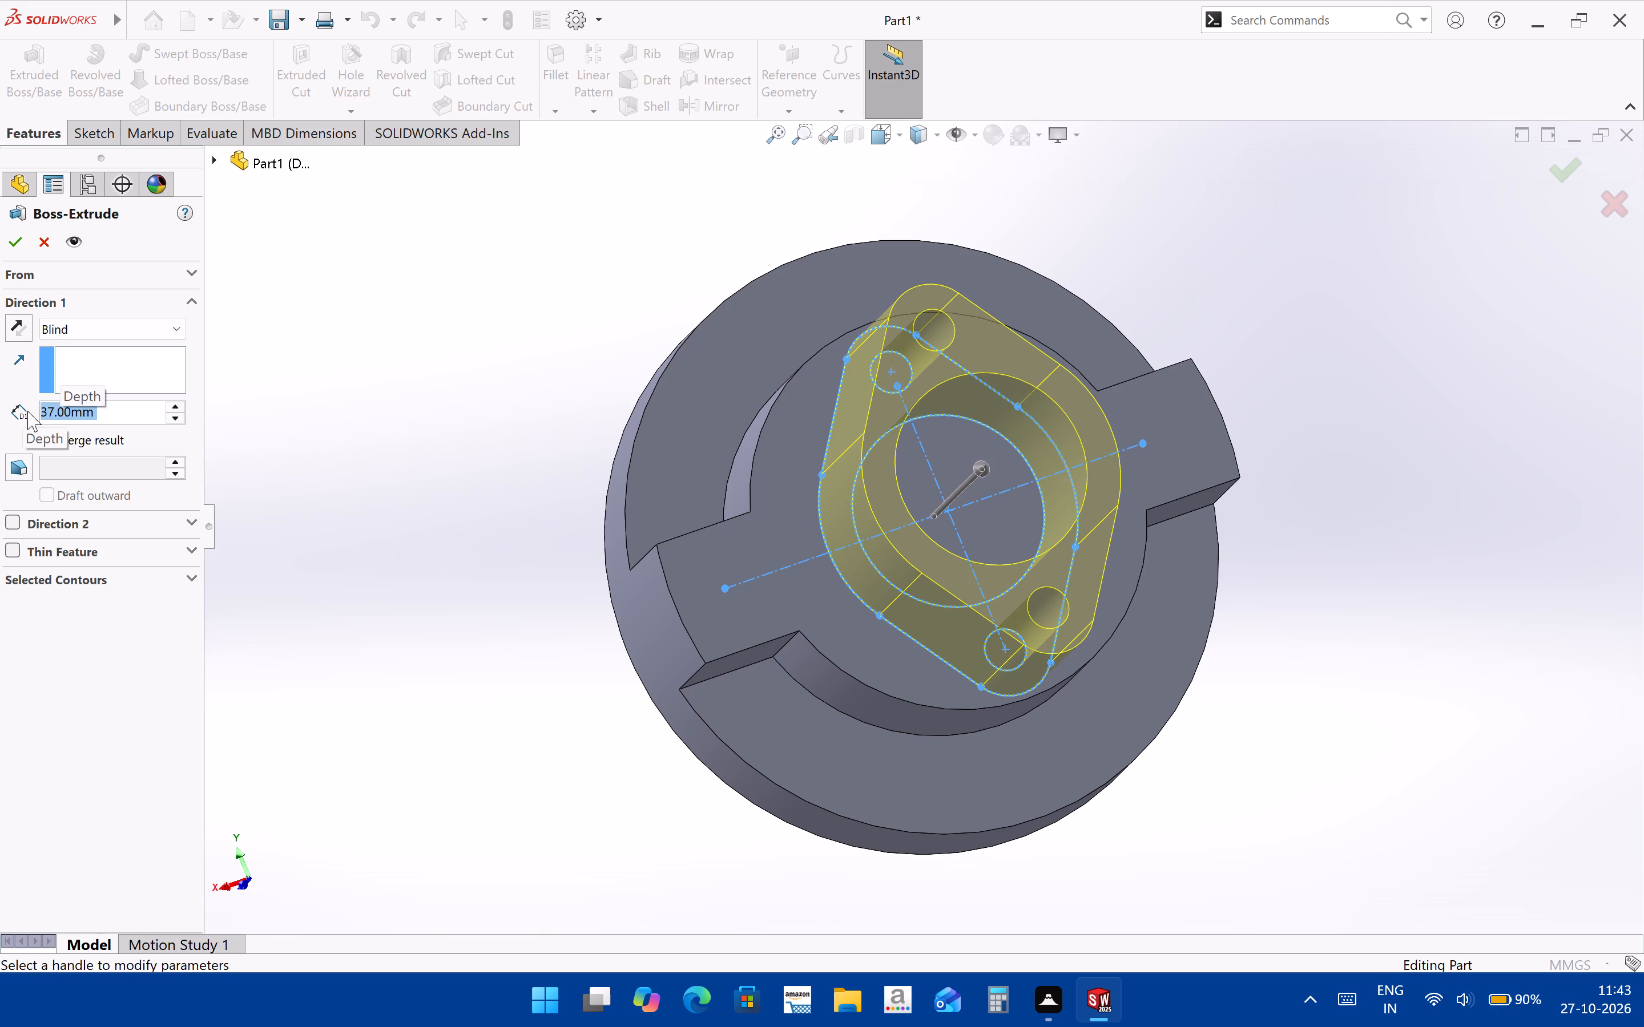
click(1568, 189)
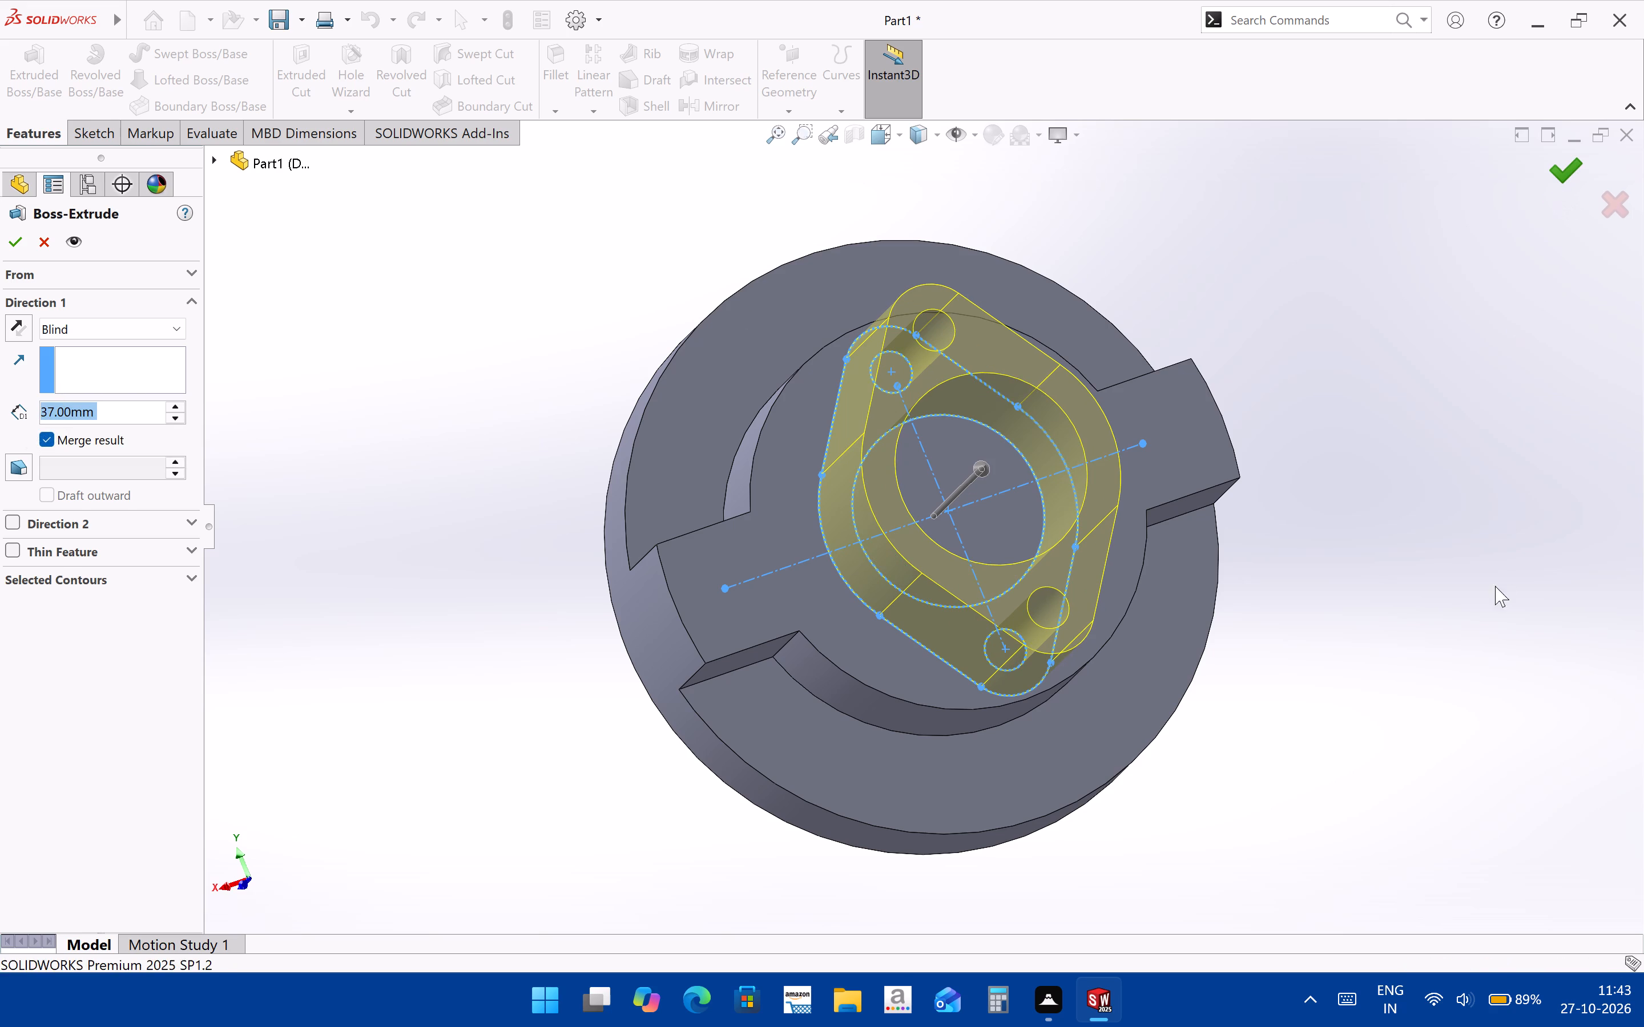
click(1261, 698)
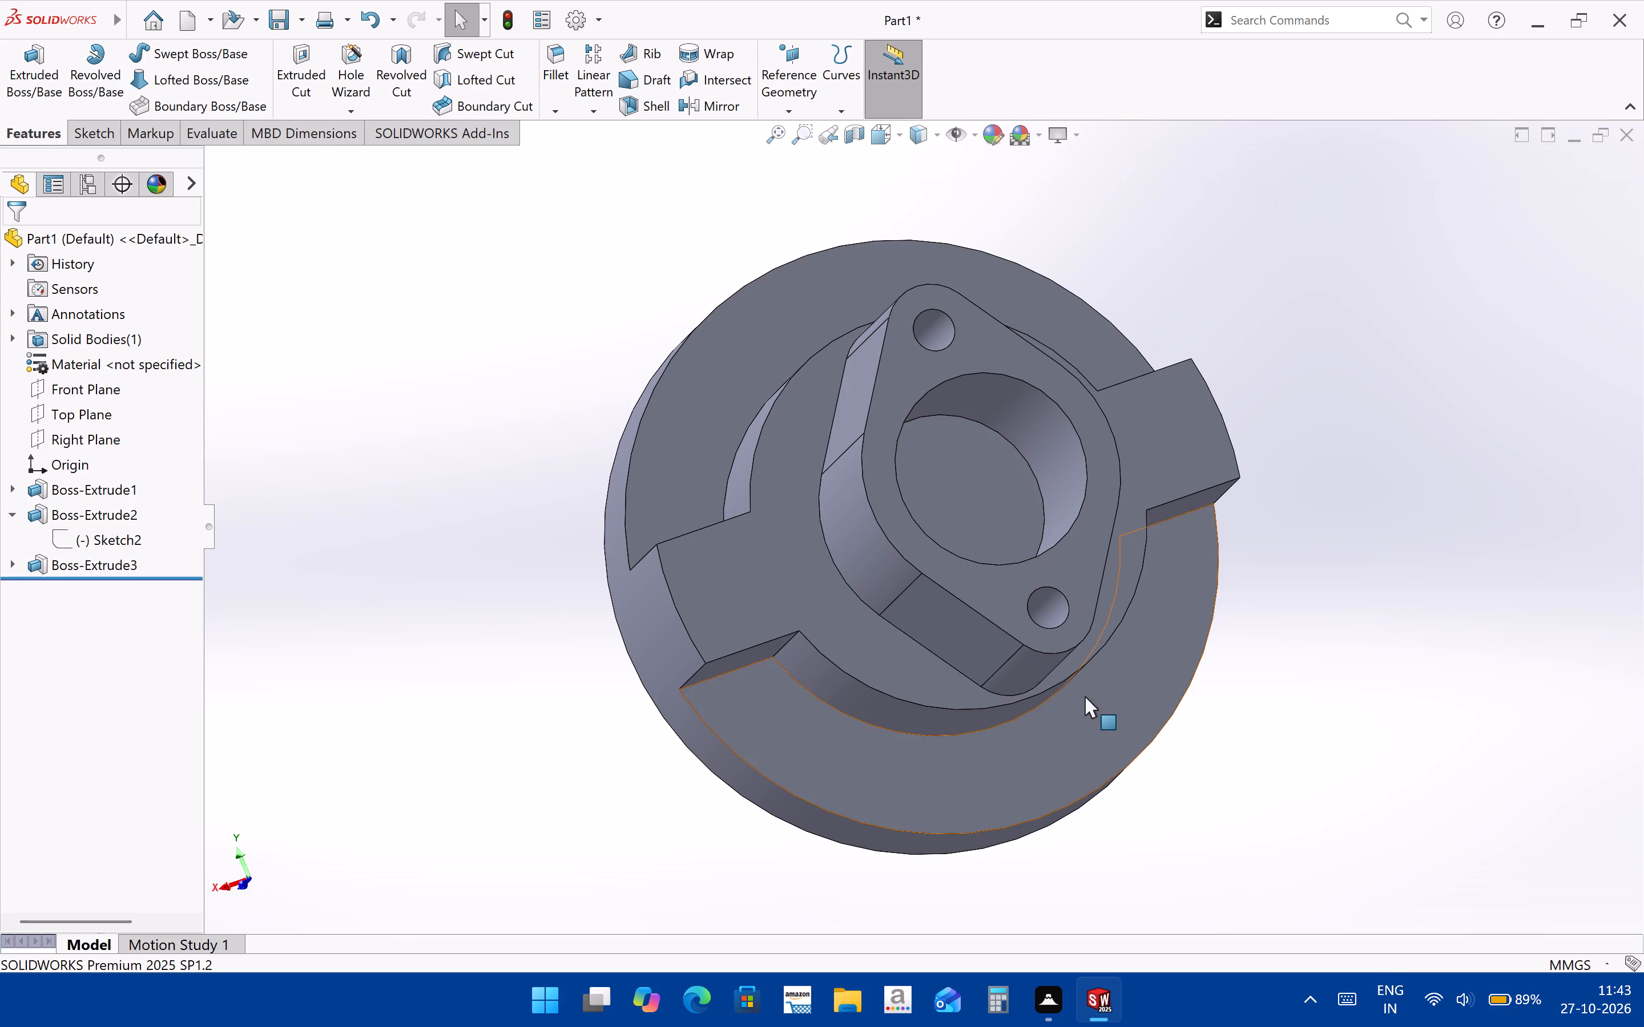
Measure the cylindrical inner face of the lugged boss's centre bore.
middle_drag(1077, 692, 1050, 654)
click(1031, 403)
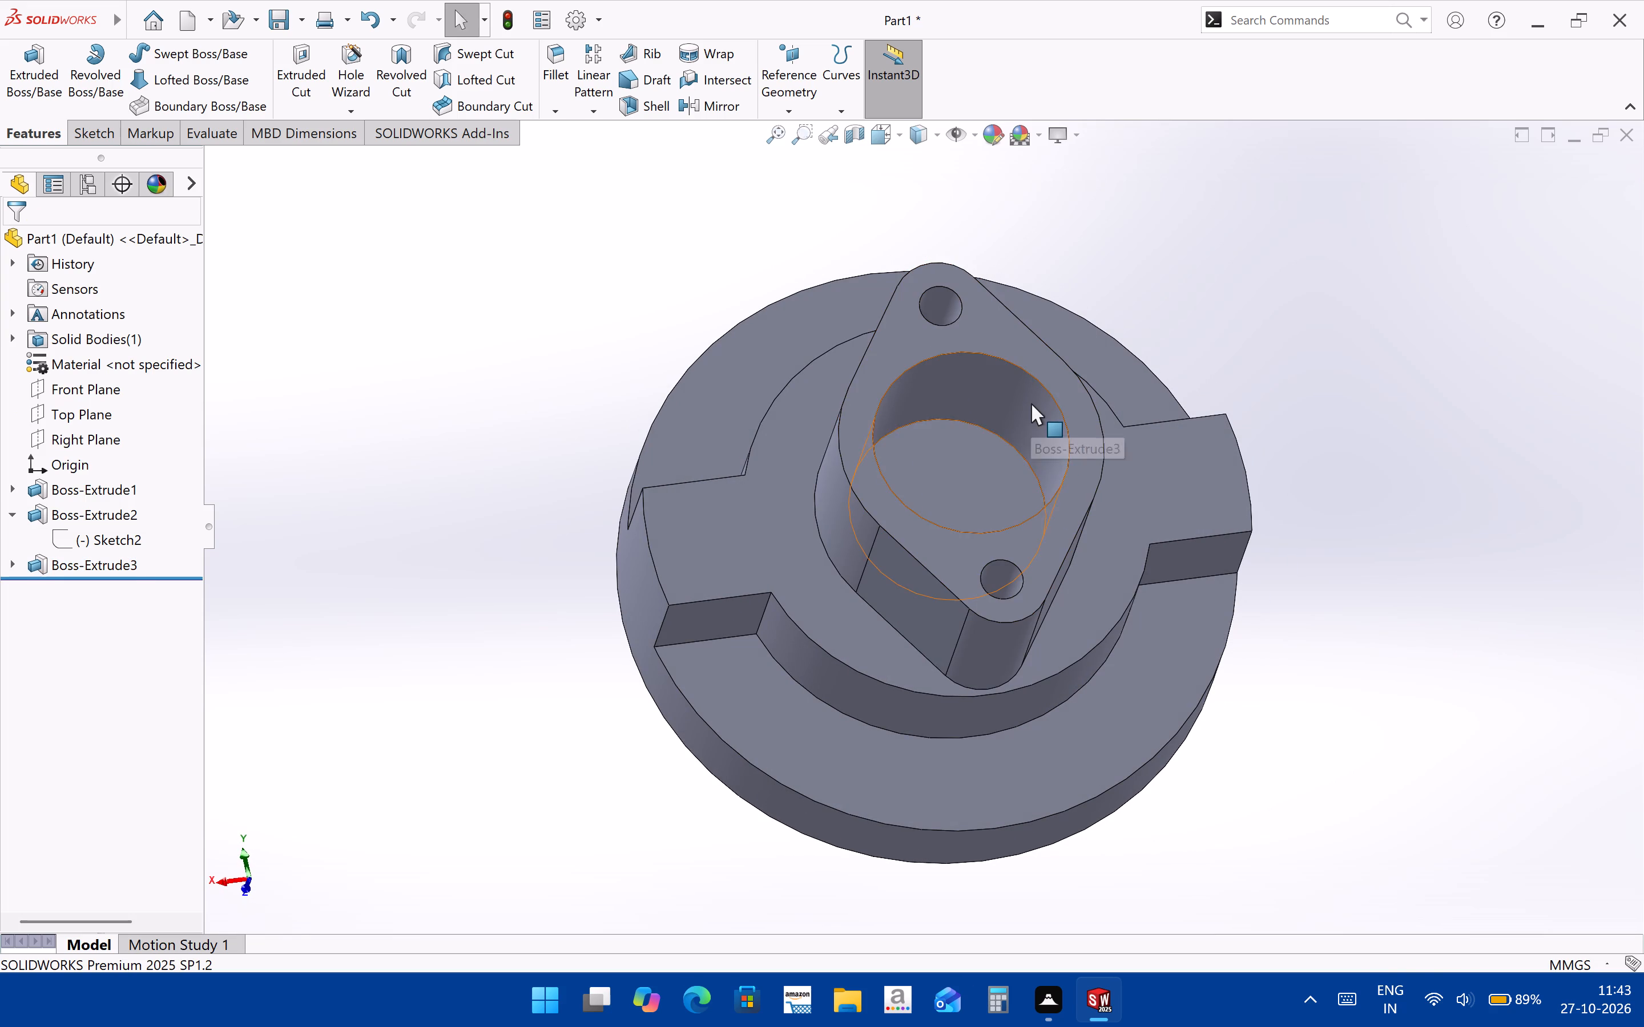
click(194, 124)
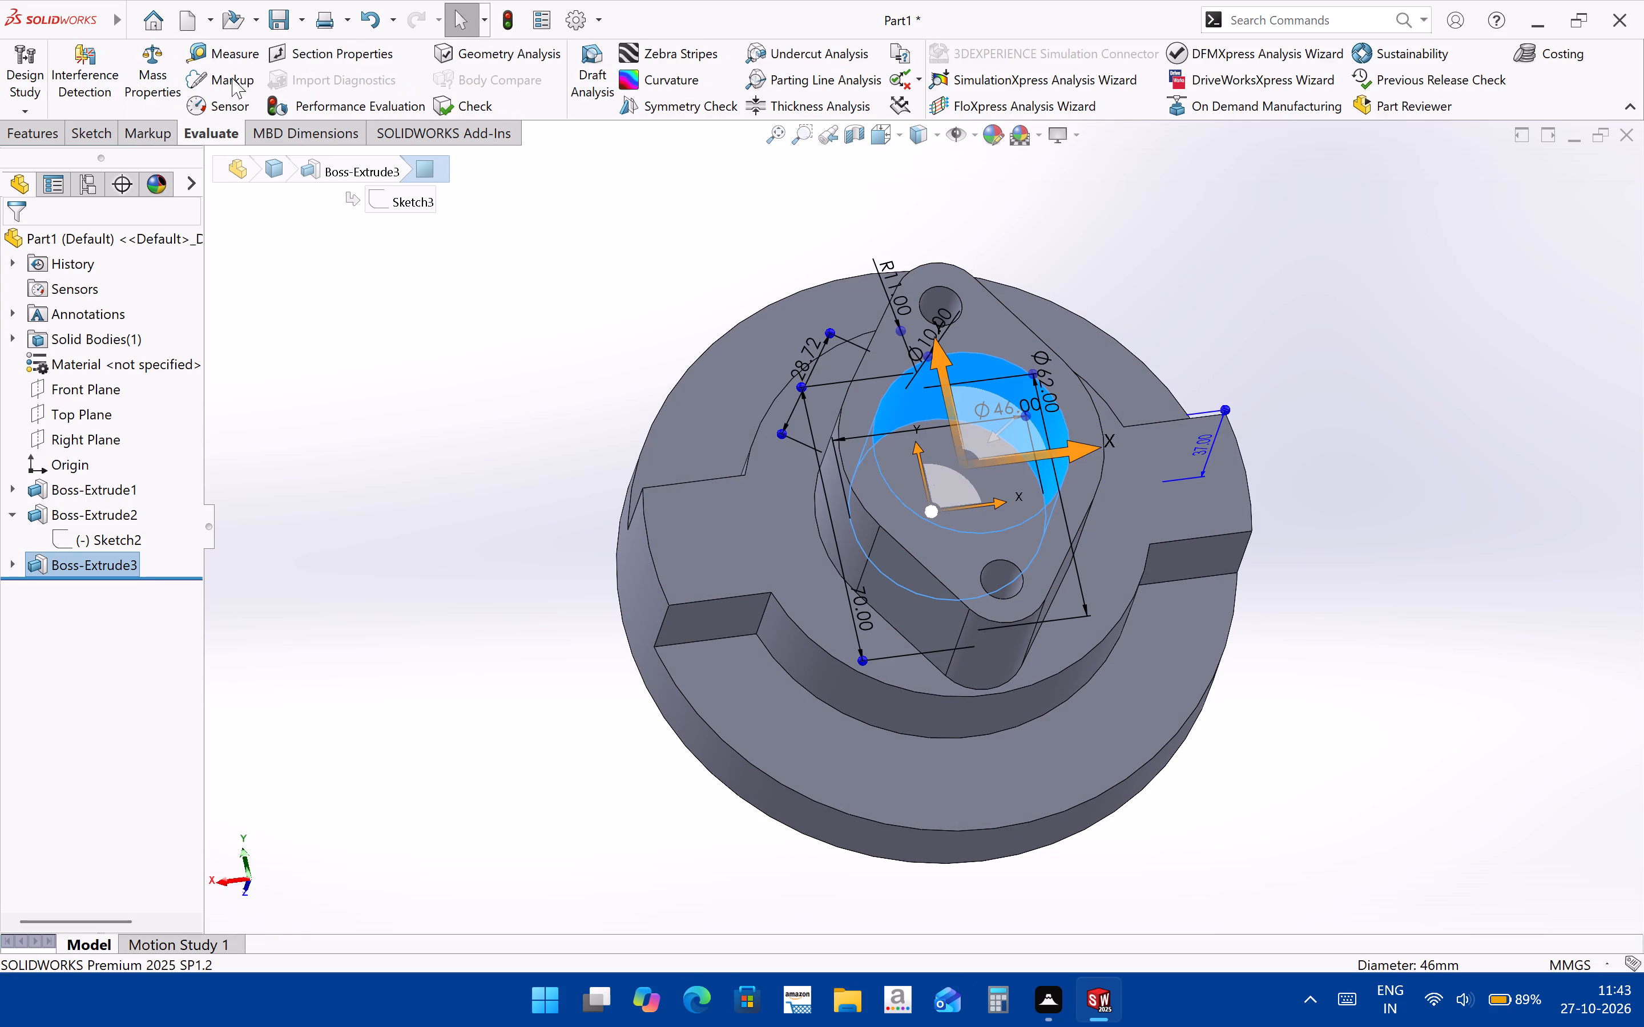
click(223, 51)
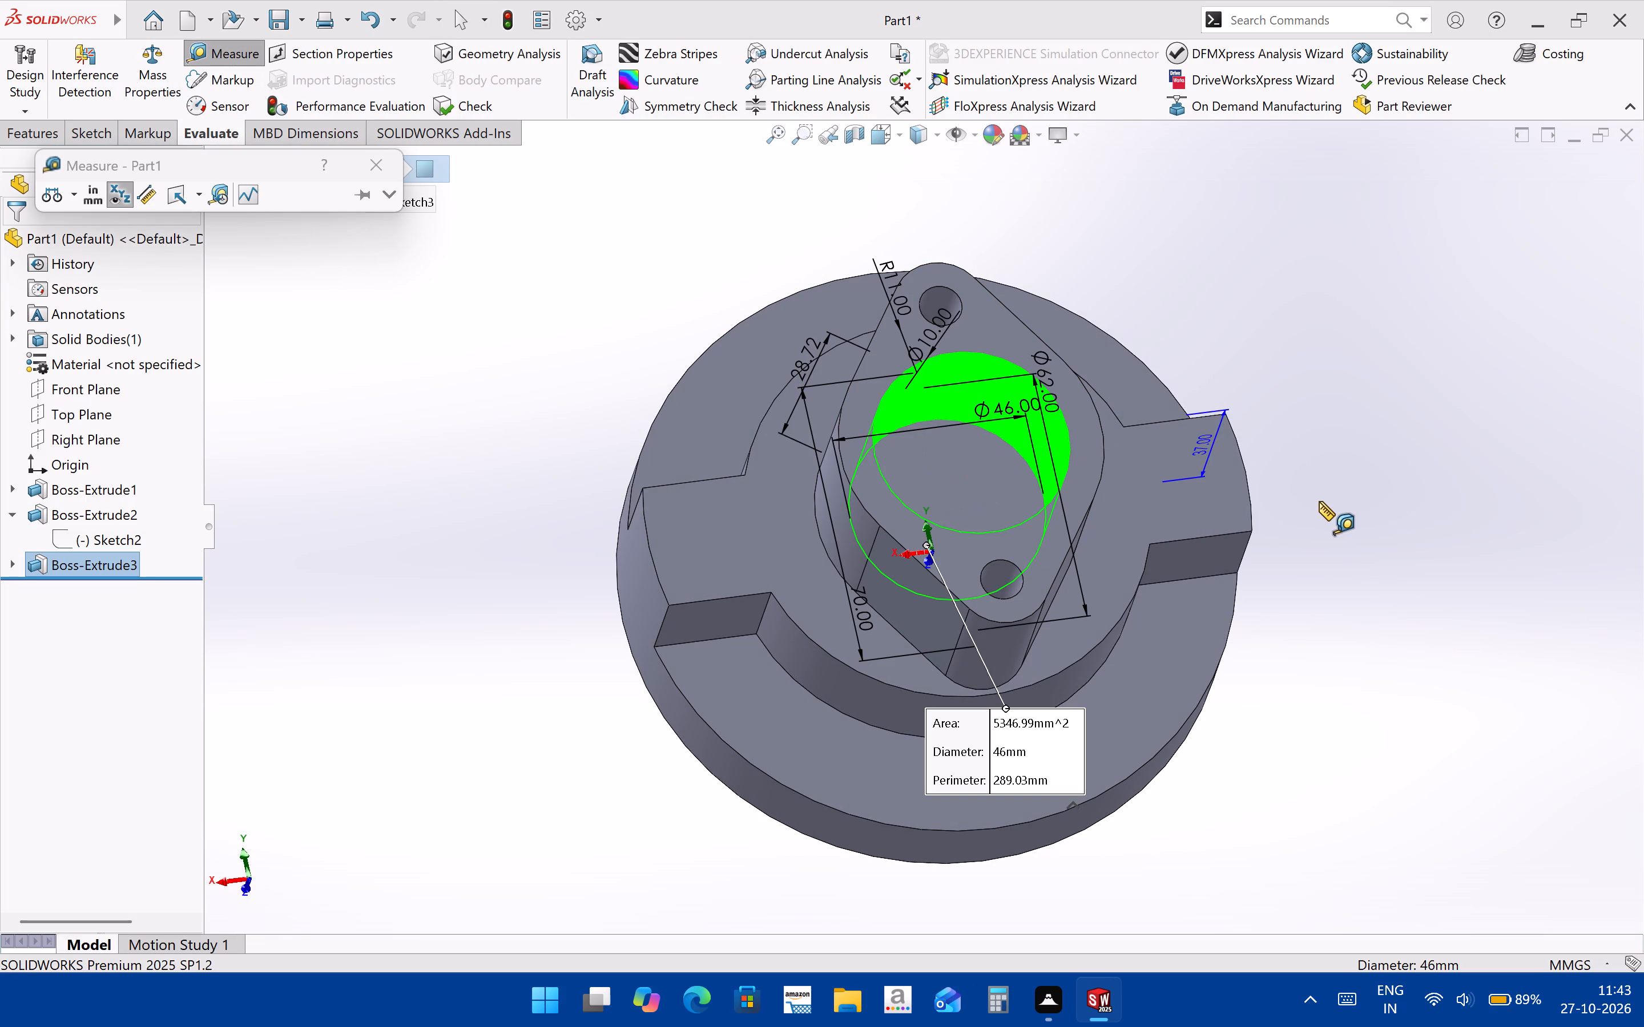
click(400, 165)
click(477, 593)
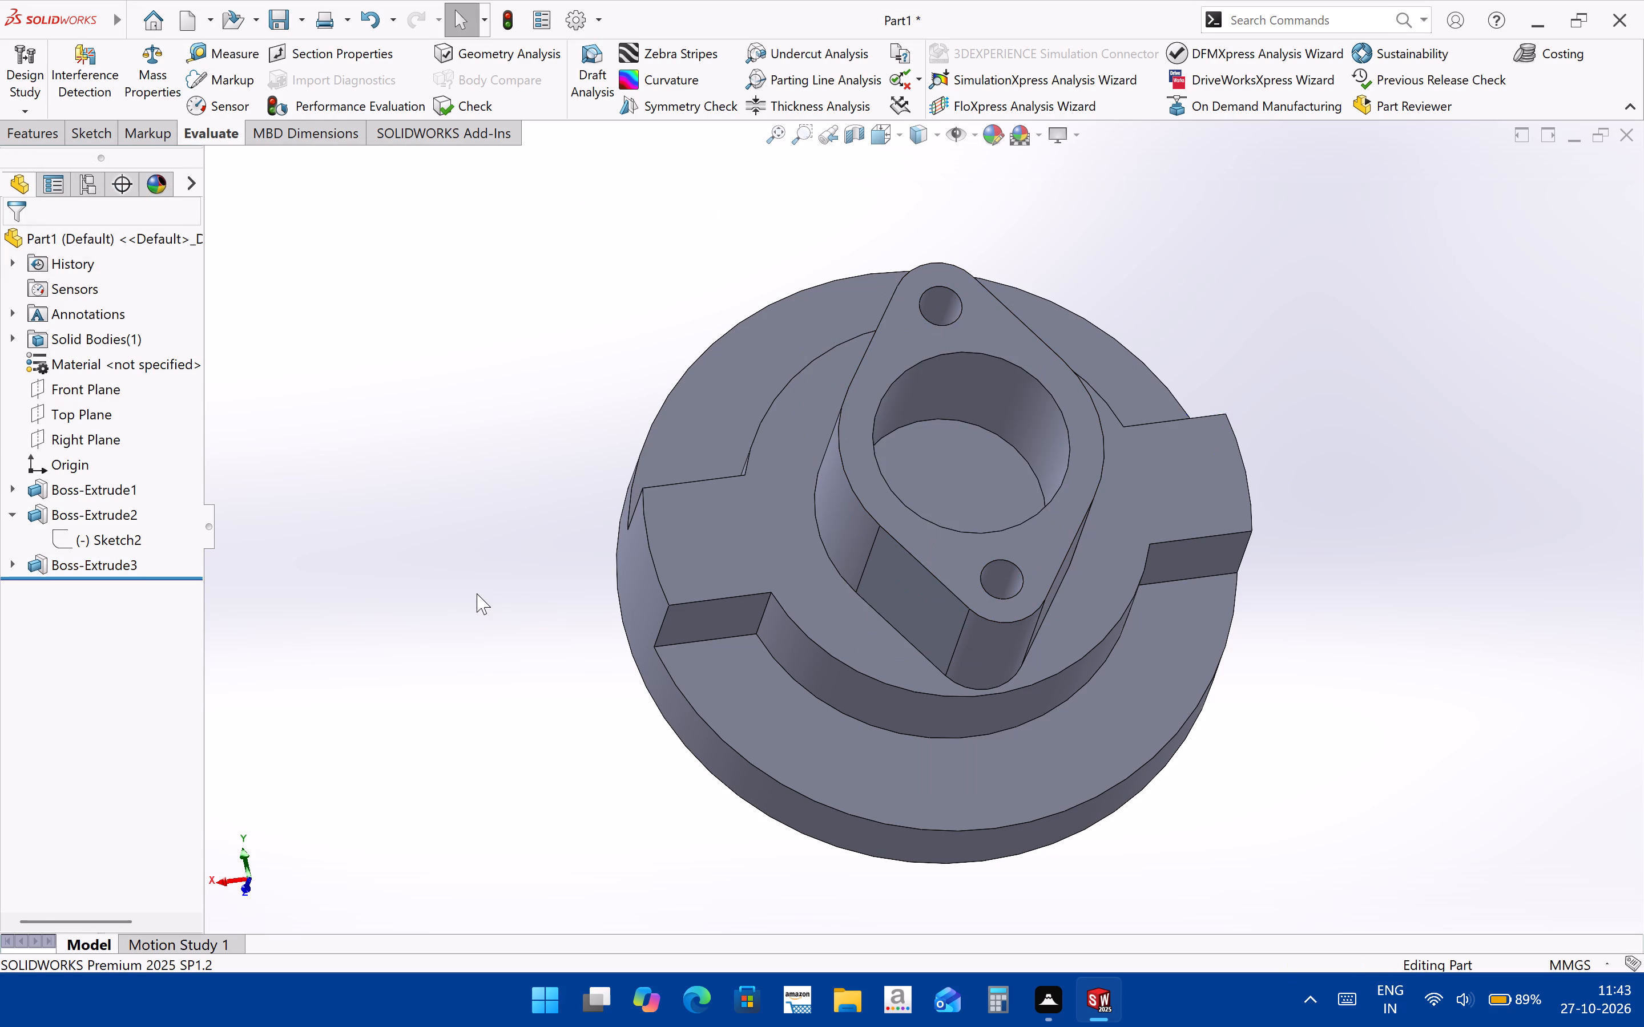
Examine the lugged boss, tabbed boss and flange from several angles.
scroll(885, 717, up, 2)
middle_drag(885, 717, 819, 614)
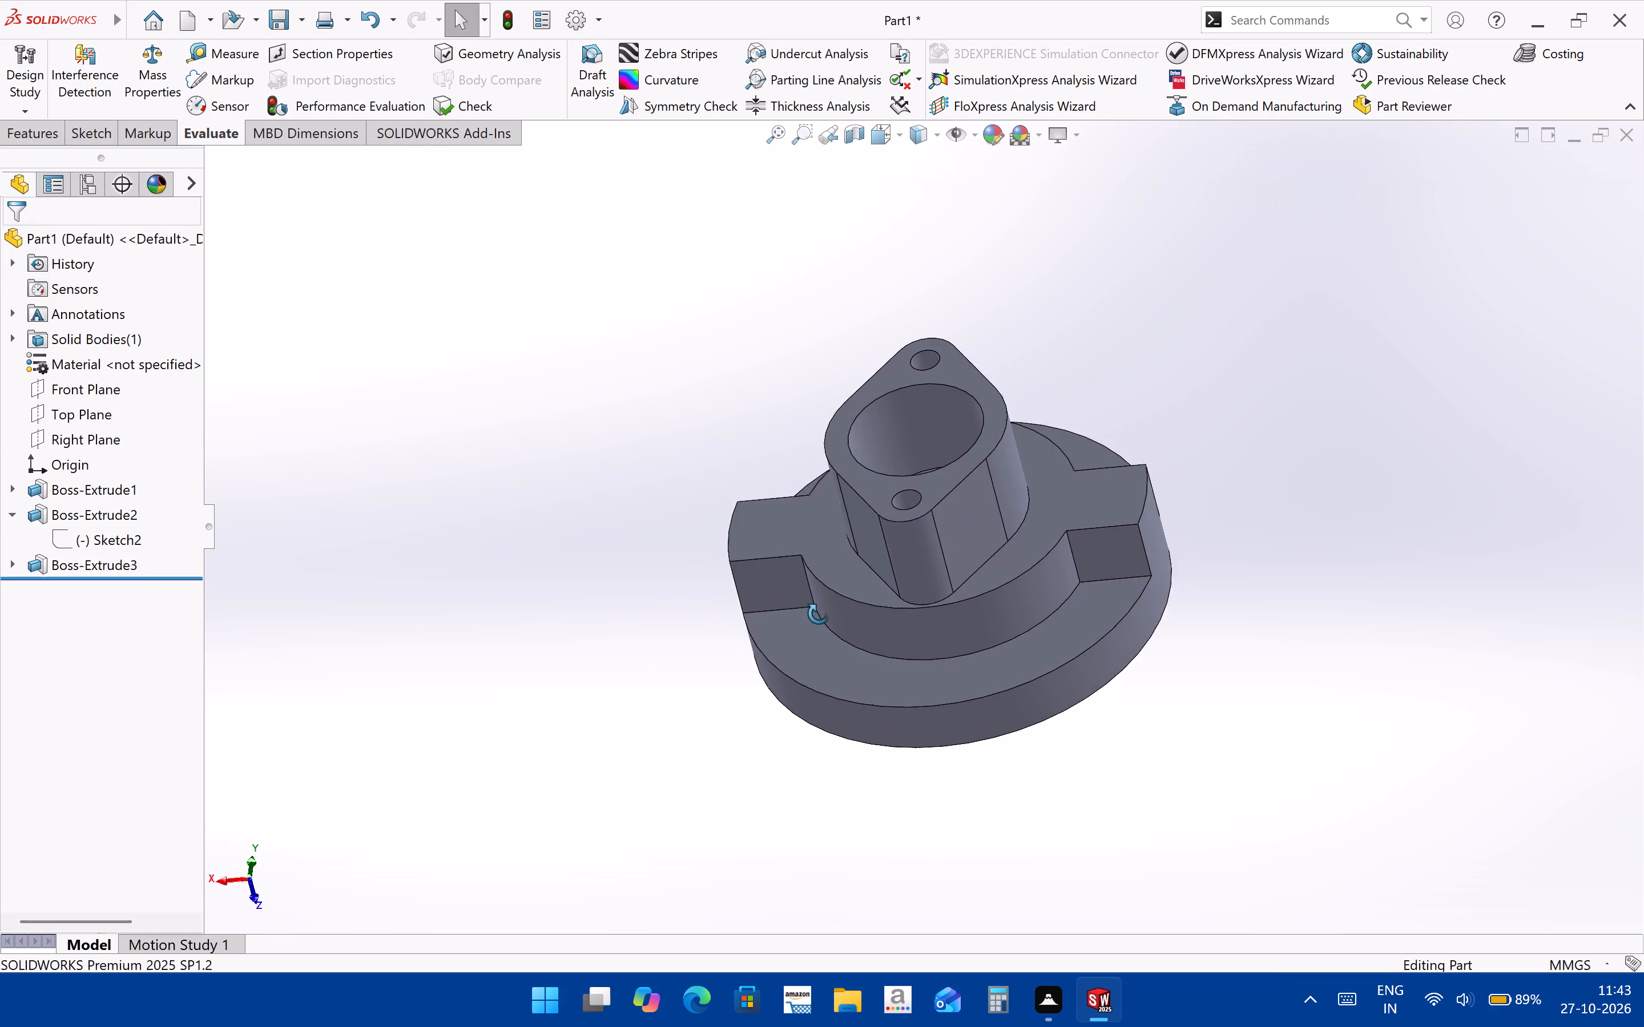
middle_drag(819, 614, 962, 668)
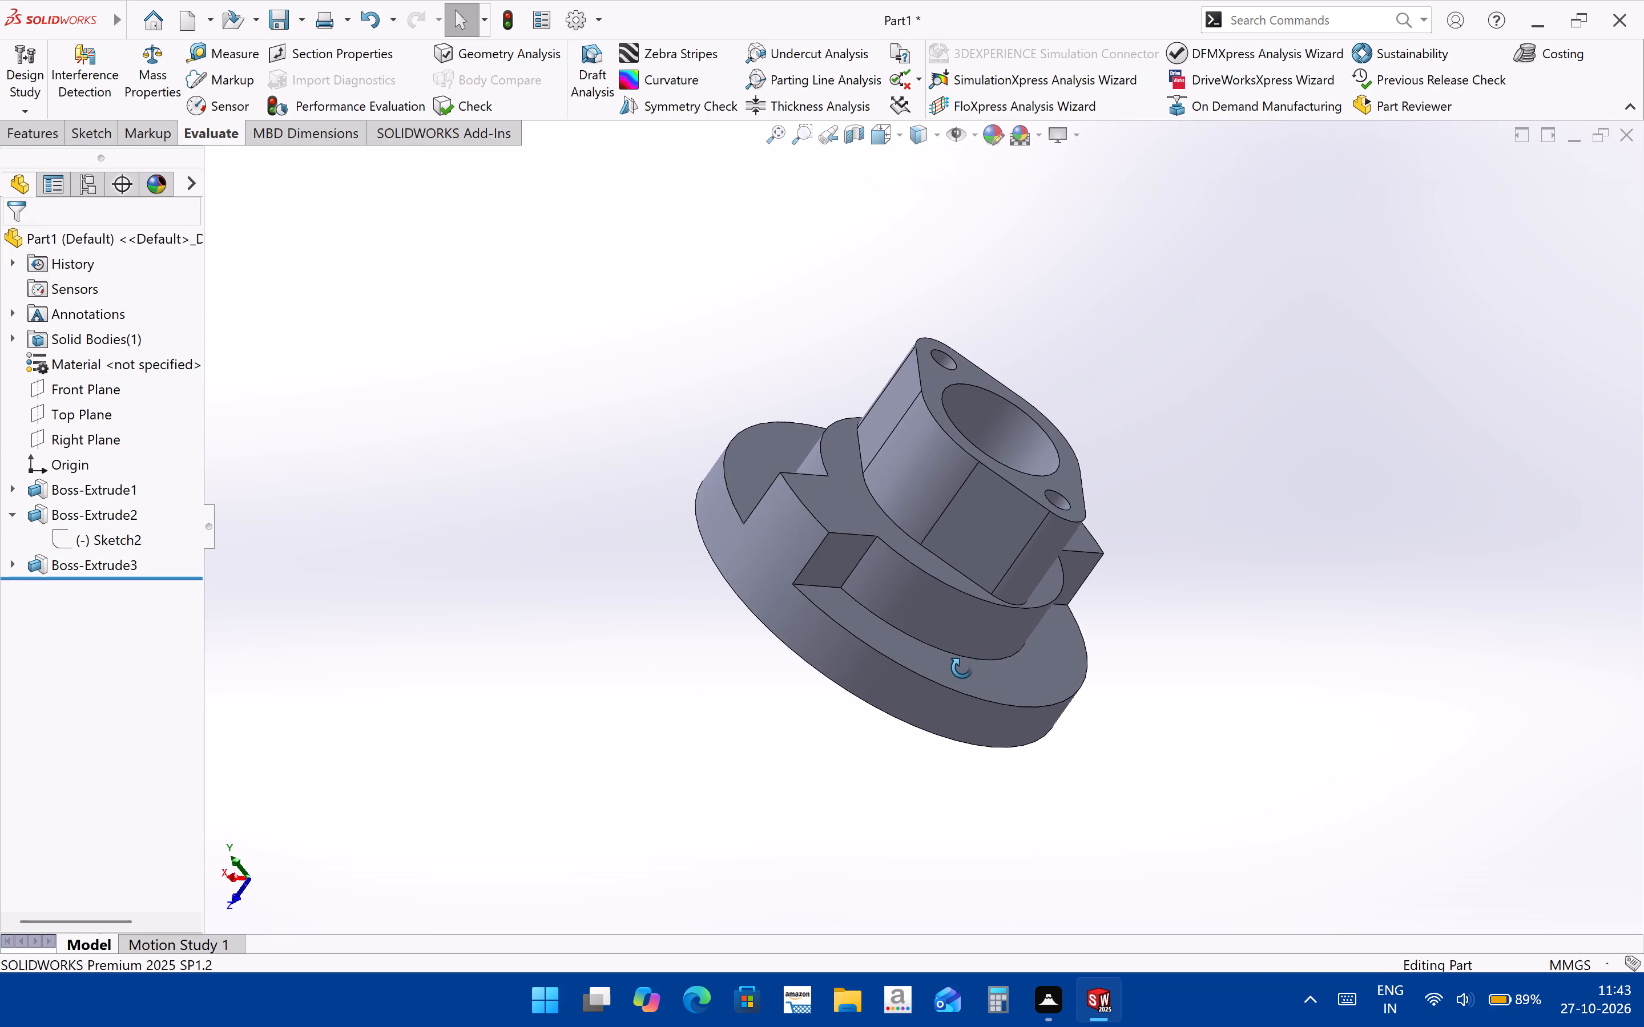
middle_drag(962, 668, 935, 673)
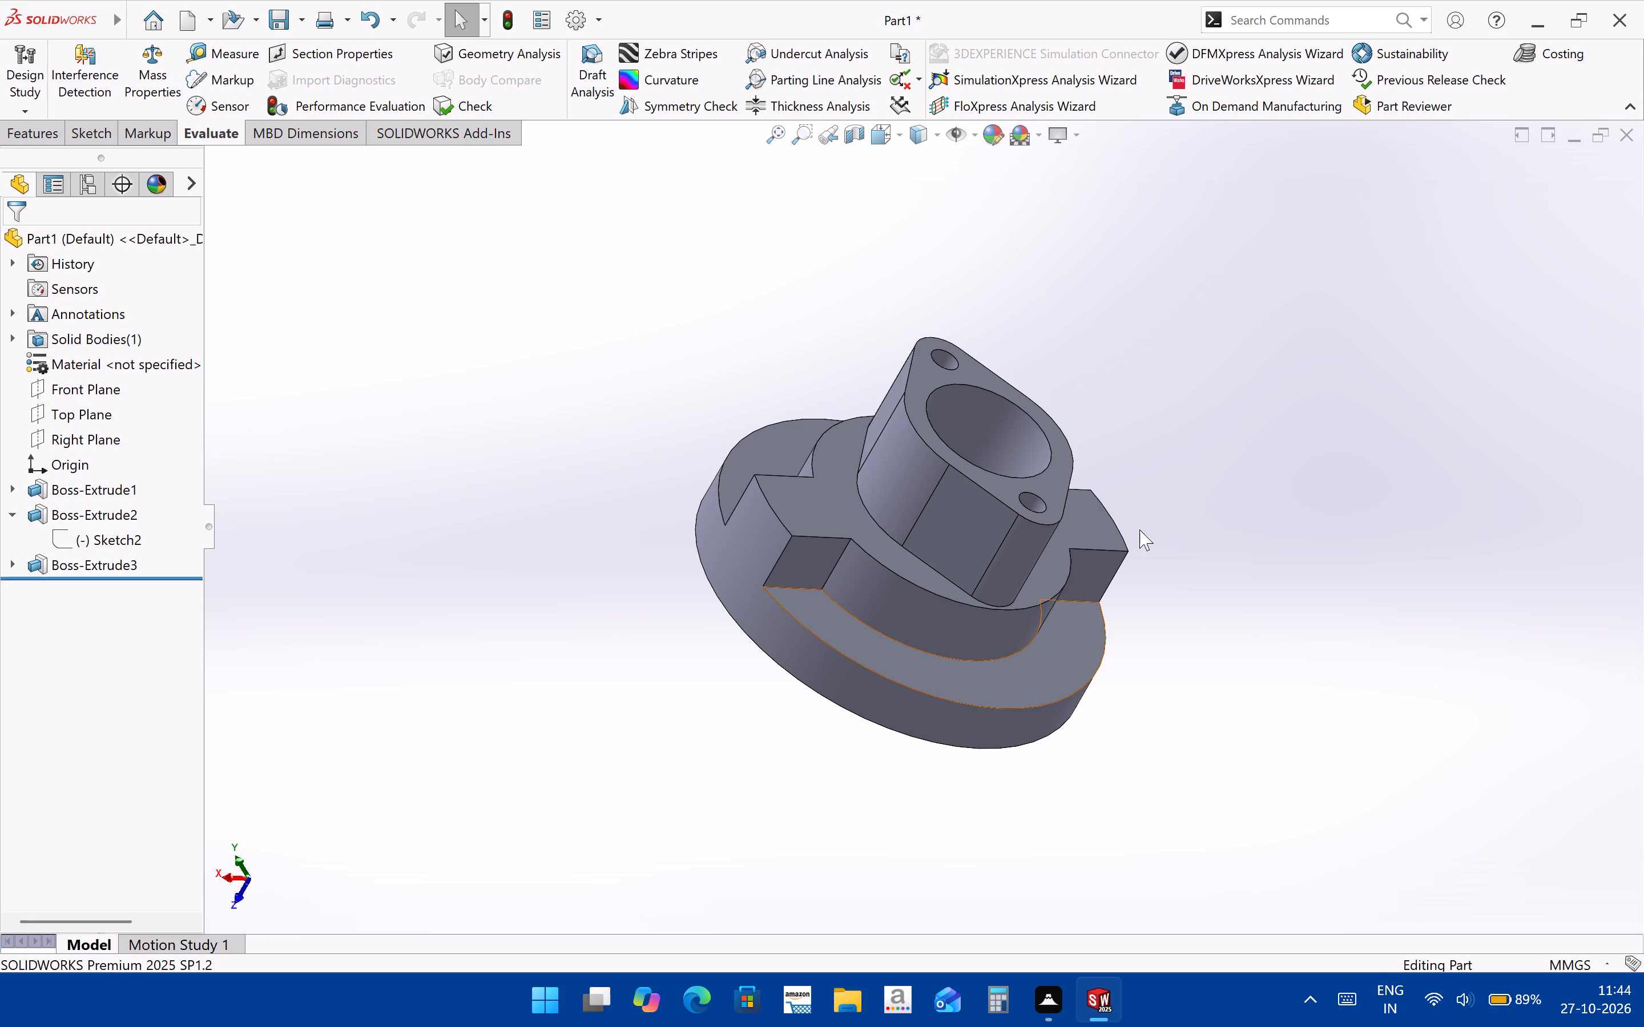
middle_drag(904, 463, 835, 387)
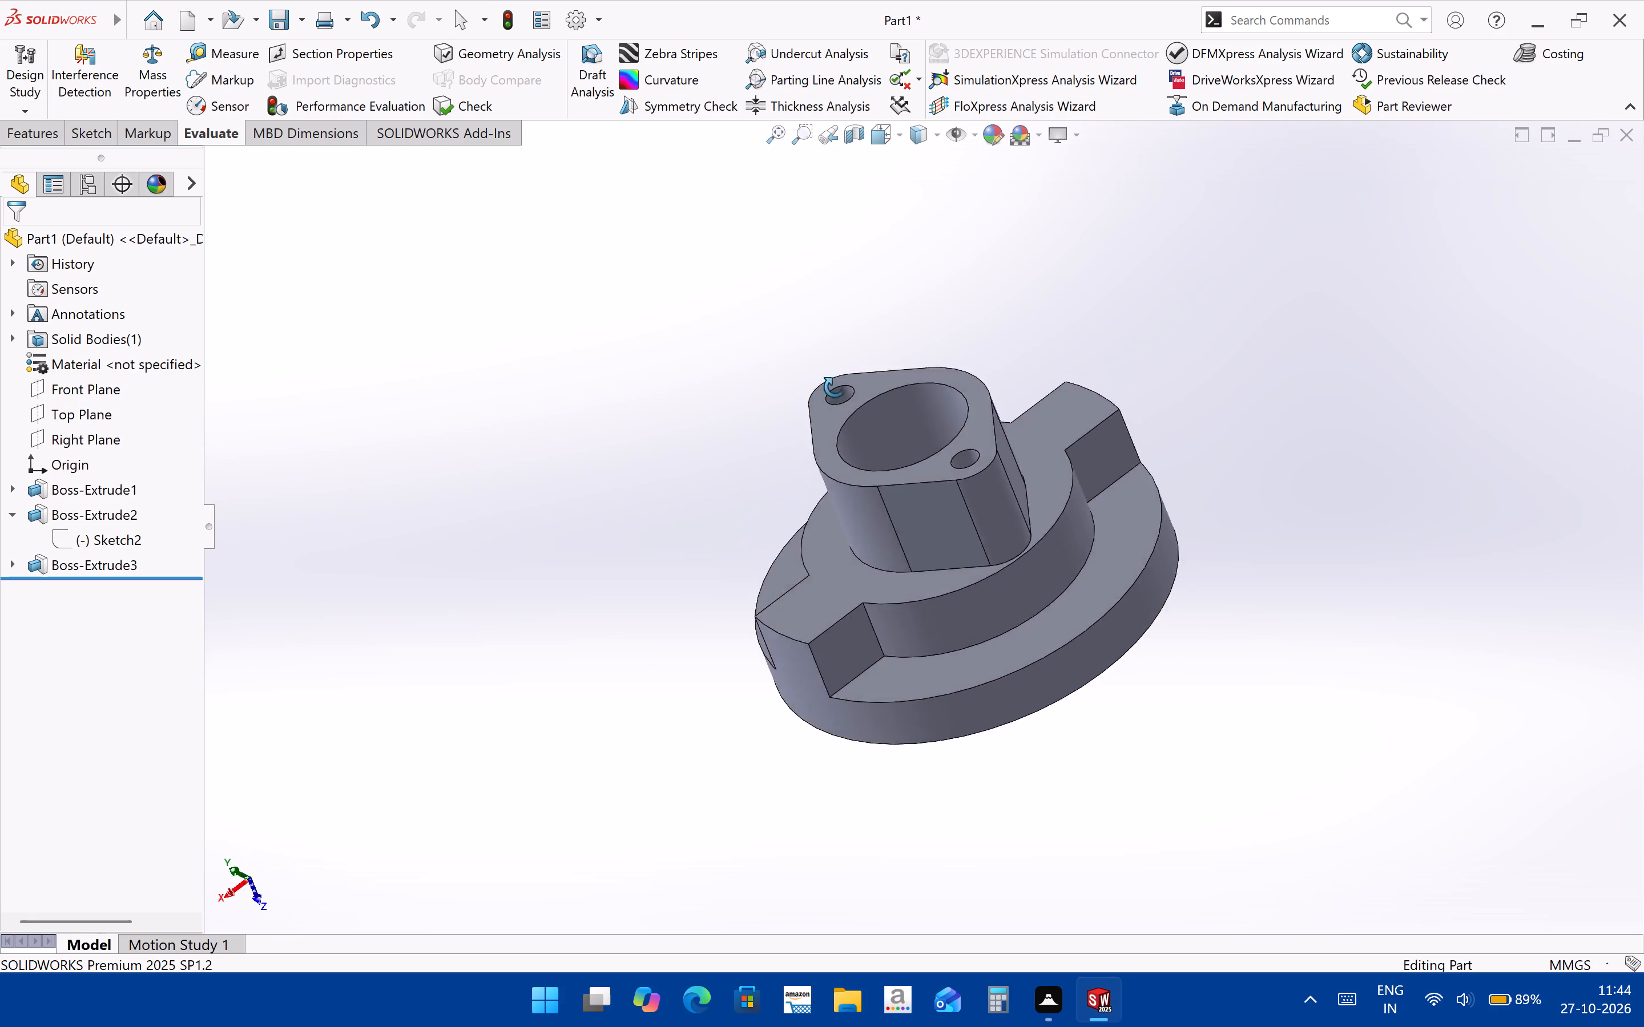
middle_drag(835, 387, 1205, 516)
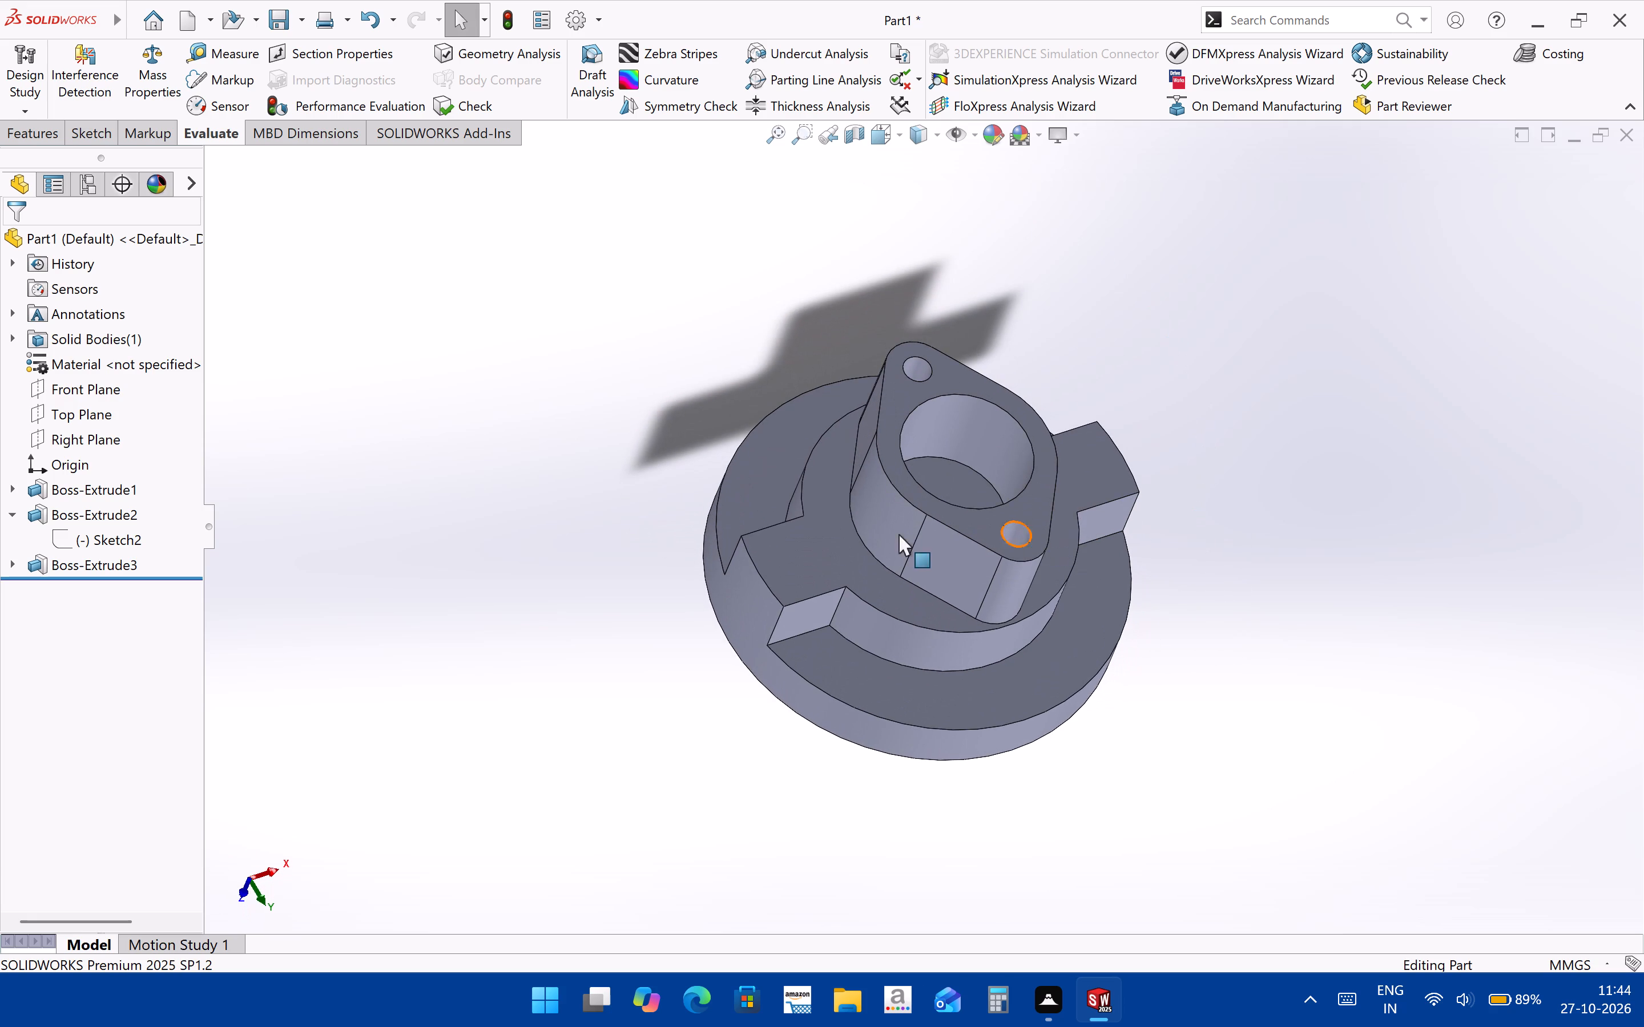
scroll(1027, 498, down, 2)
middle_drag(972, 587, 972, 648)
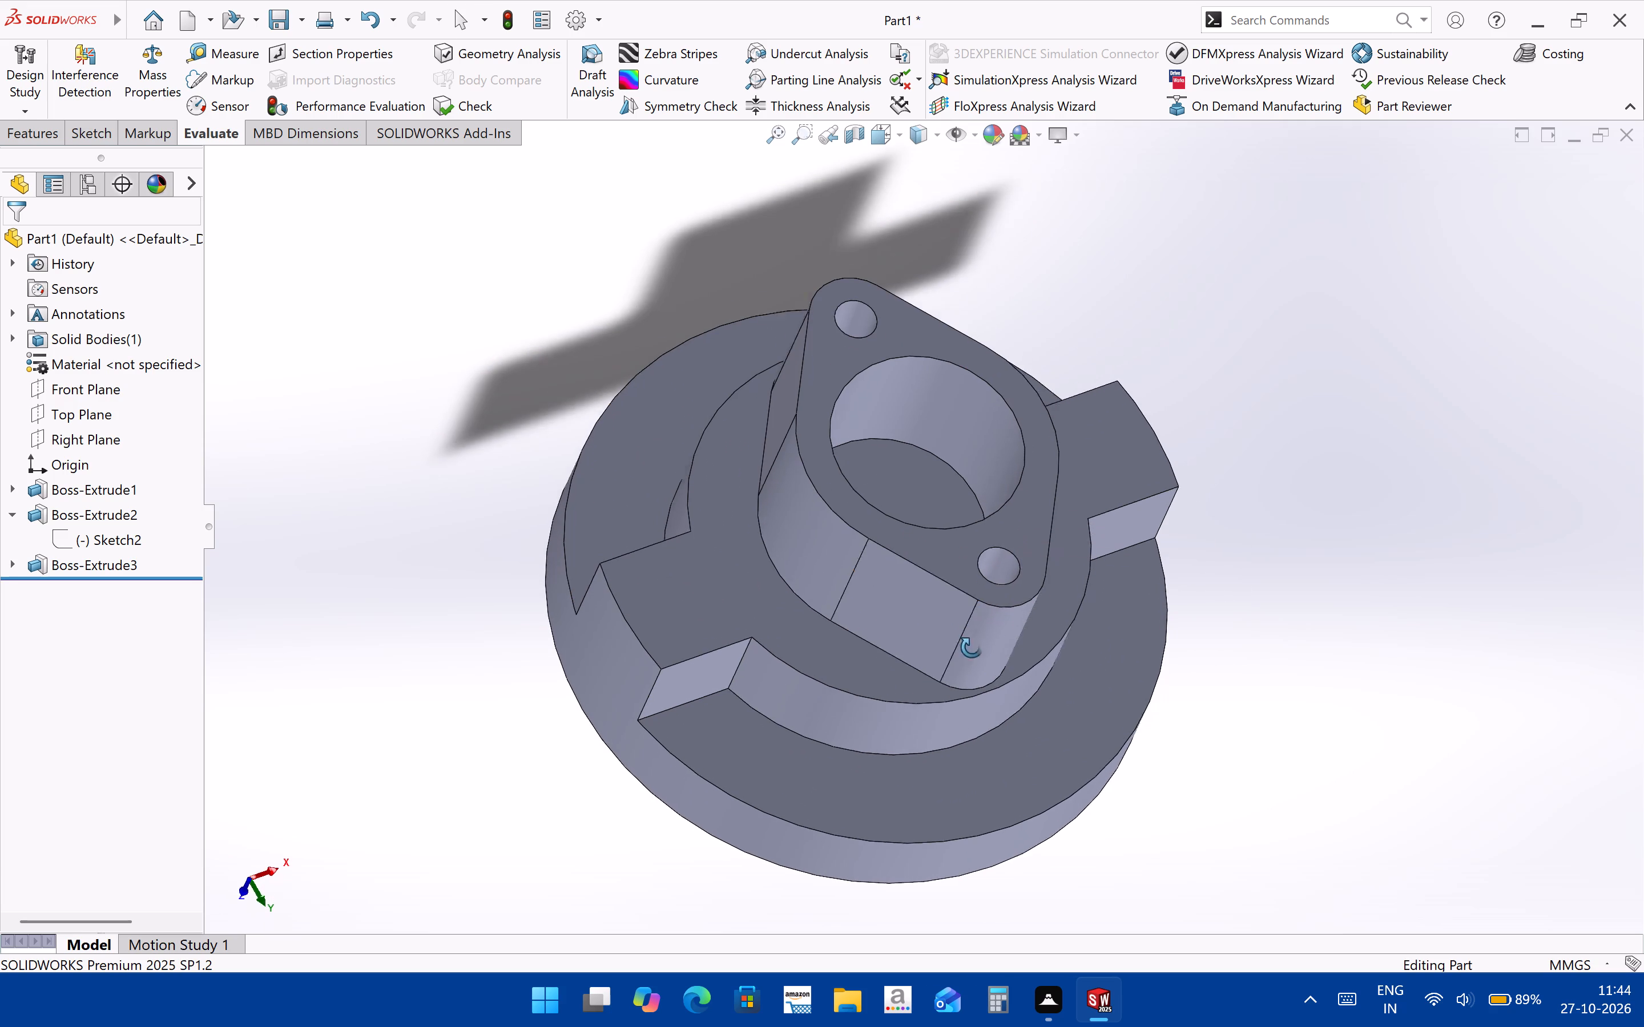
middle_drag(972, 648, 966, 607)
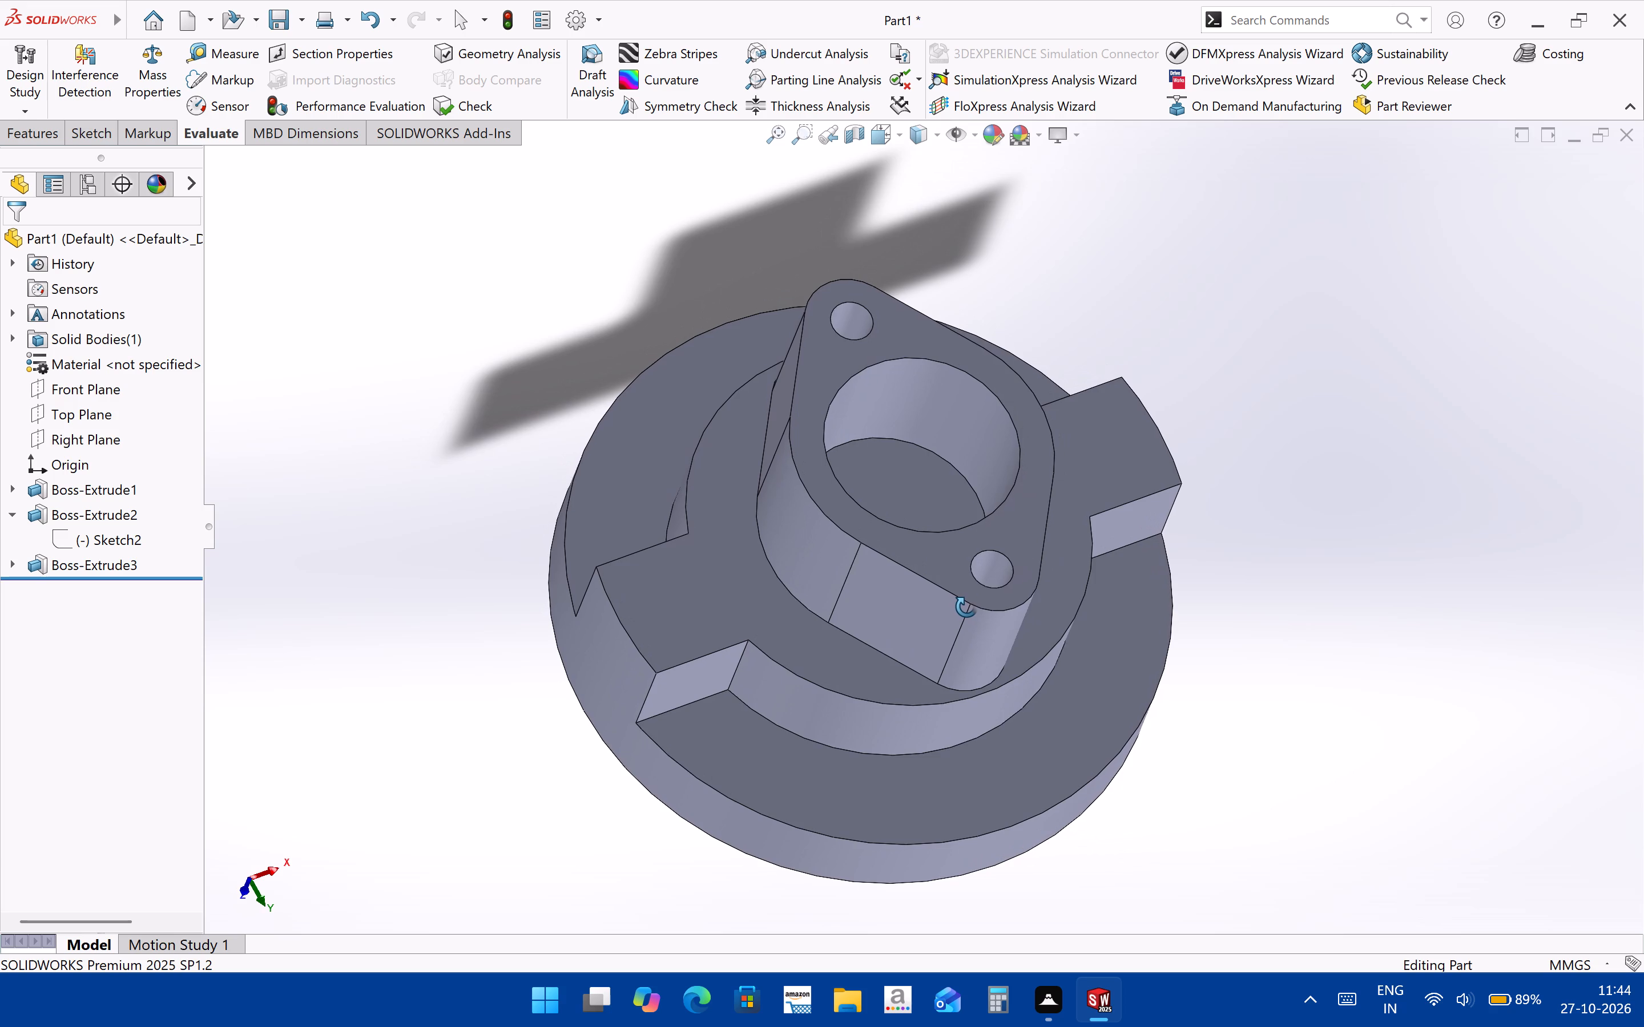
middle_drag(966, 607, 866, 630)
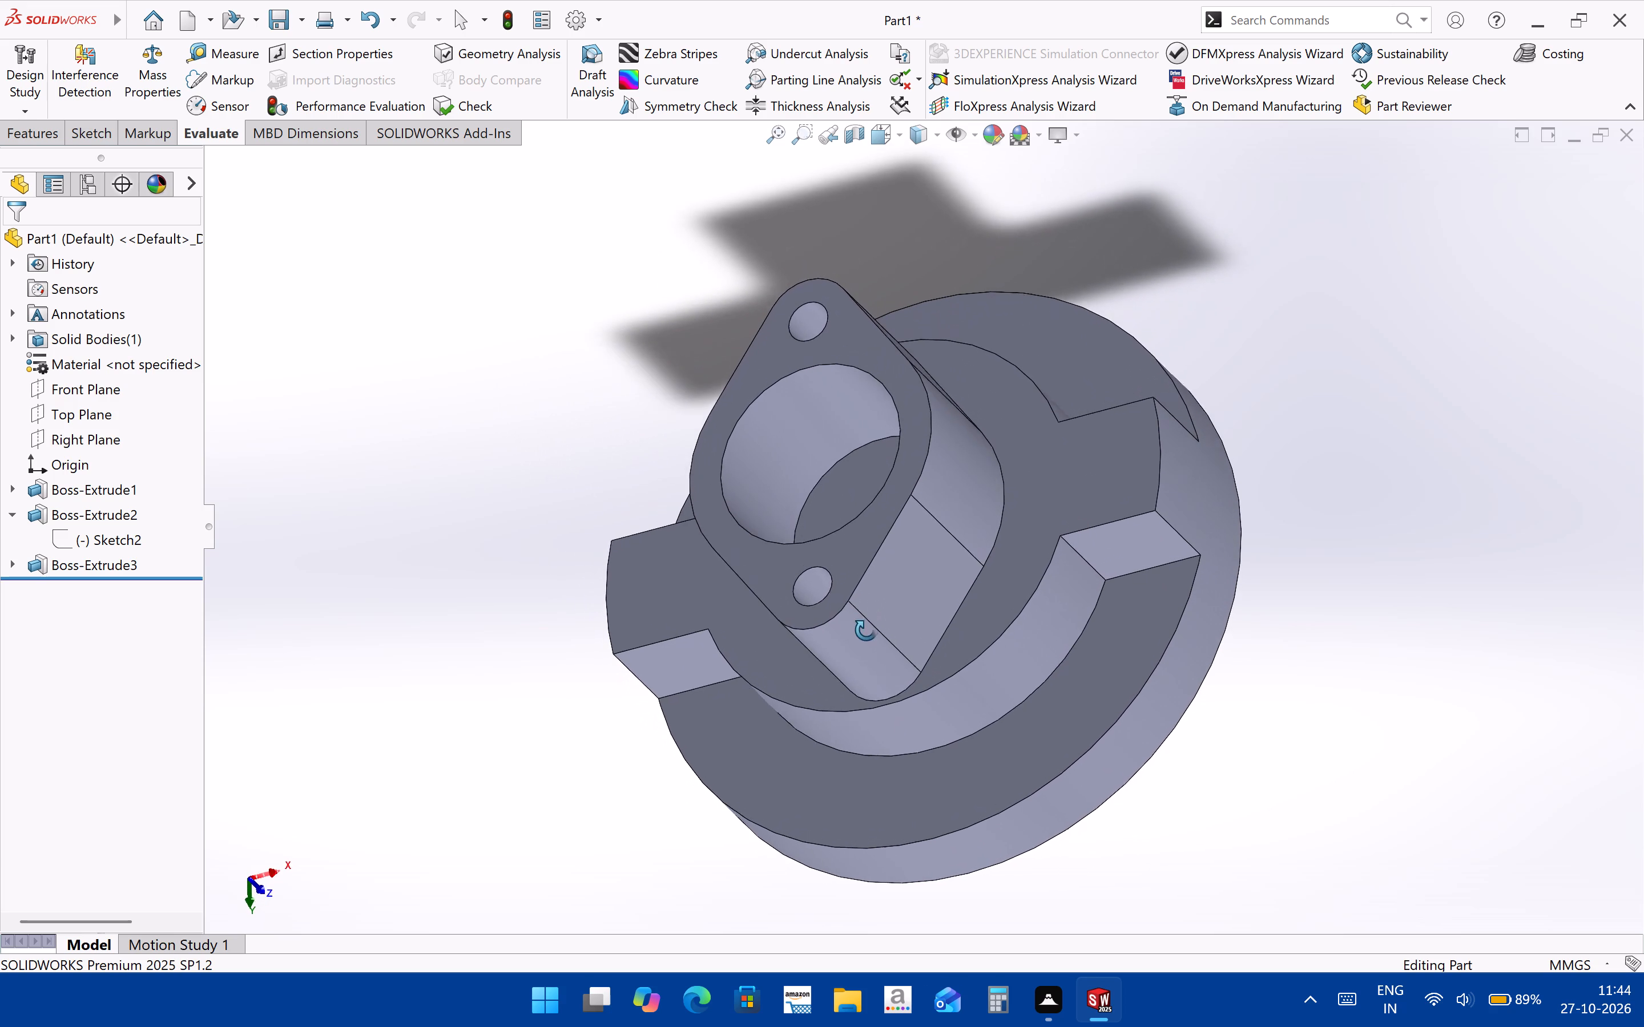
middle_drag(866, 630, 964, 471)
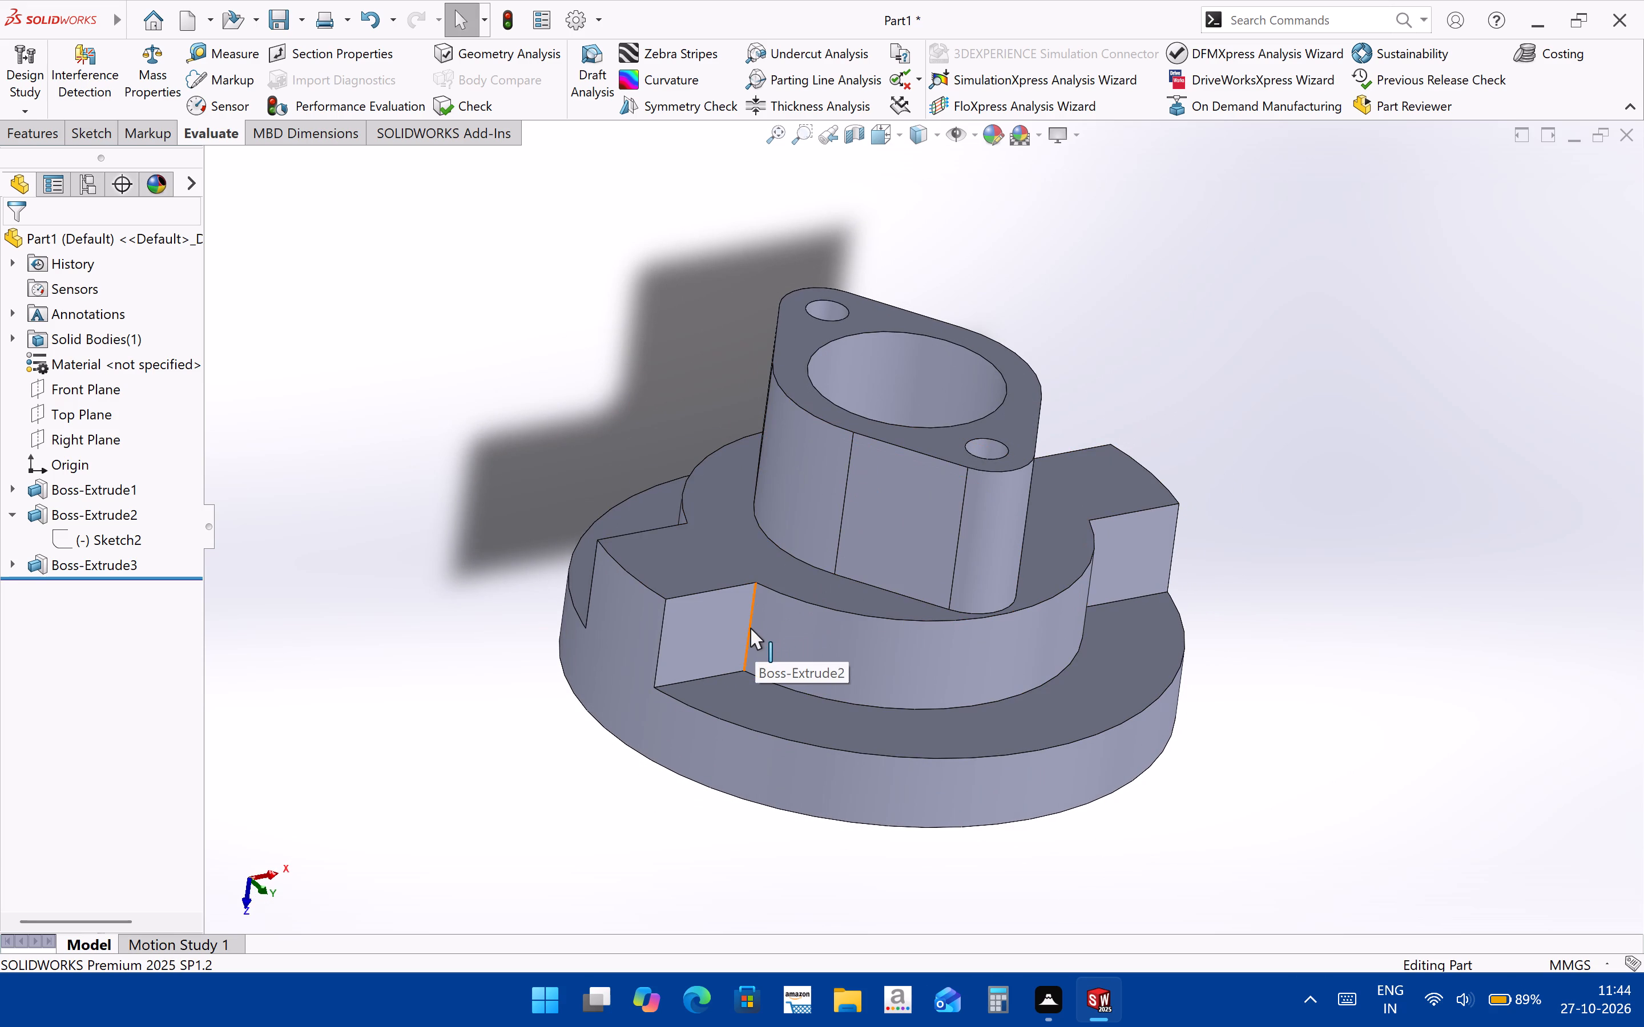
Edit the tabbed boss's sketch (Sketch2) and apply 8 mm sketch fillets to the four corners between the 95 mm arcs and tab lines.
click(91, 542)
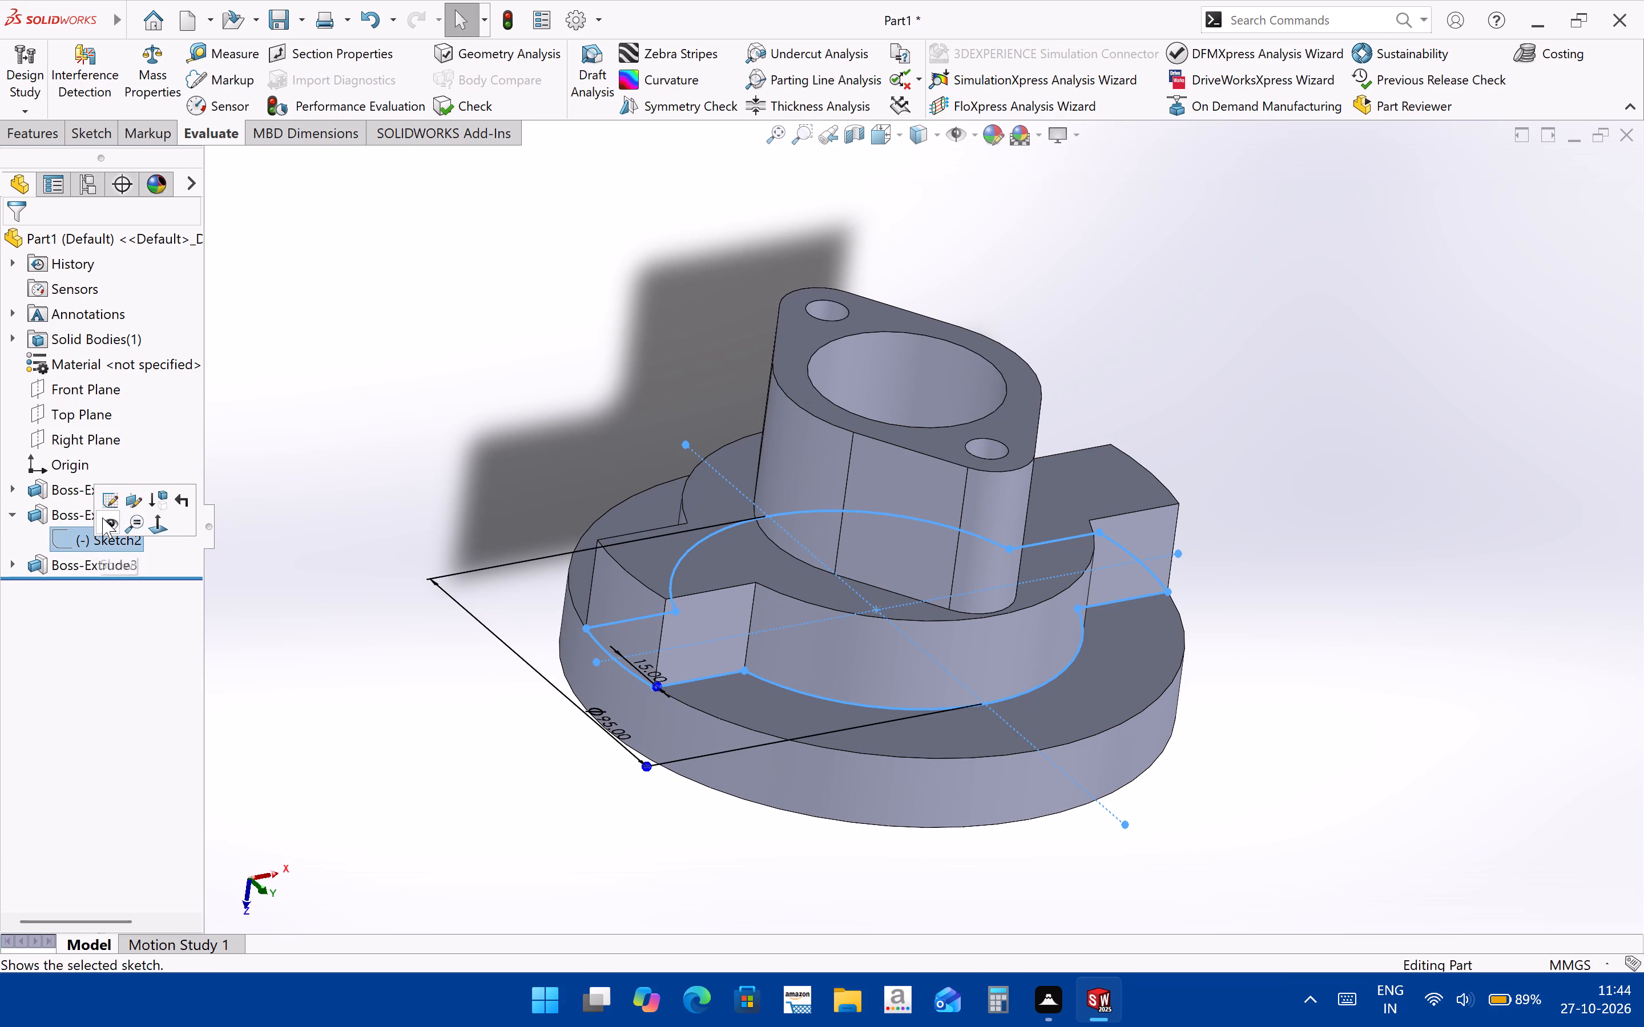
click(110, 500)
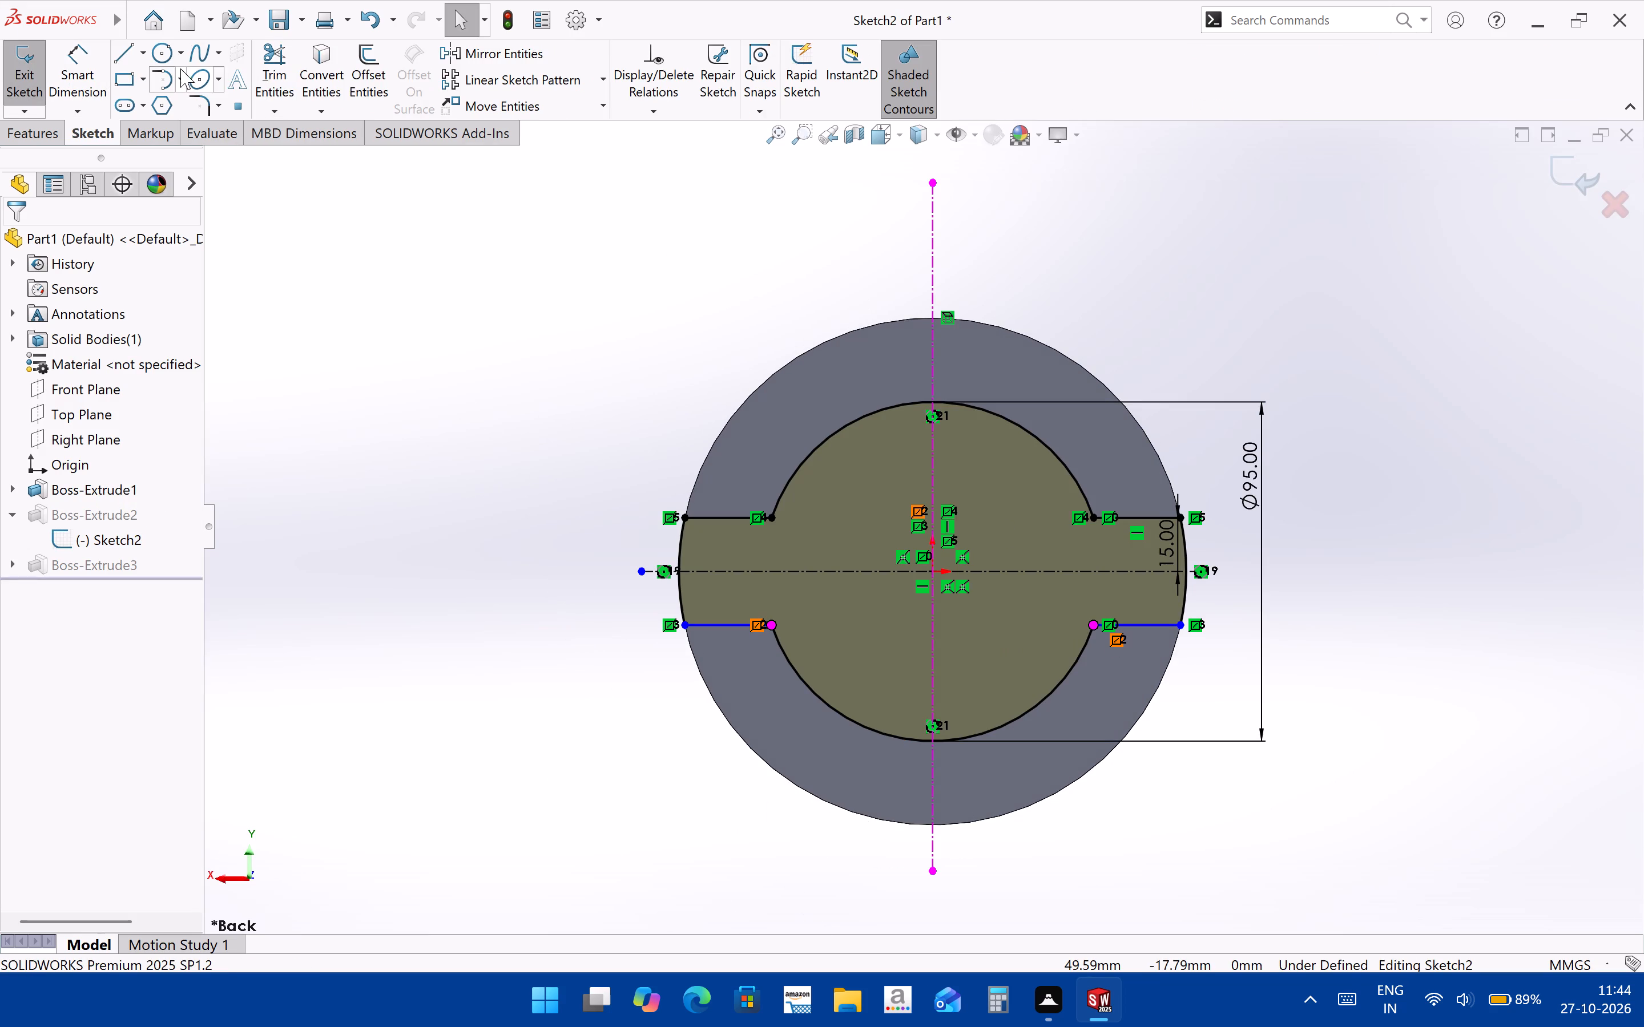
click(205, 101)
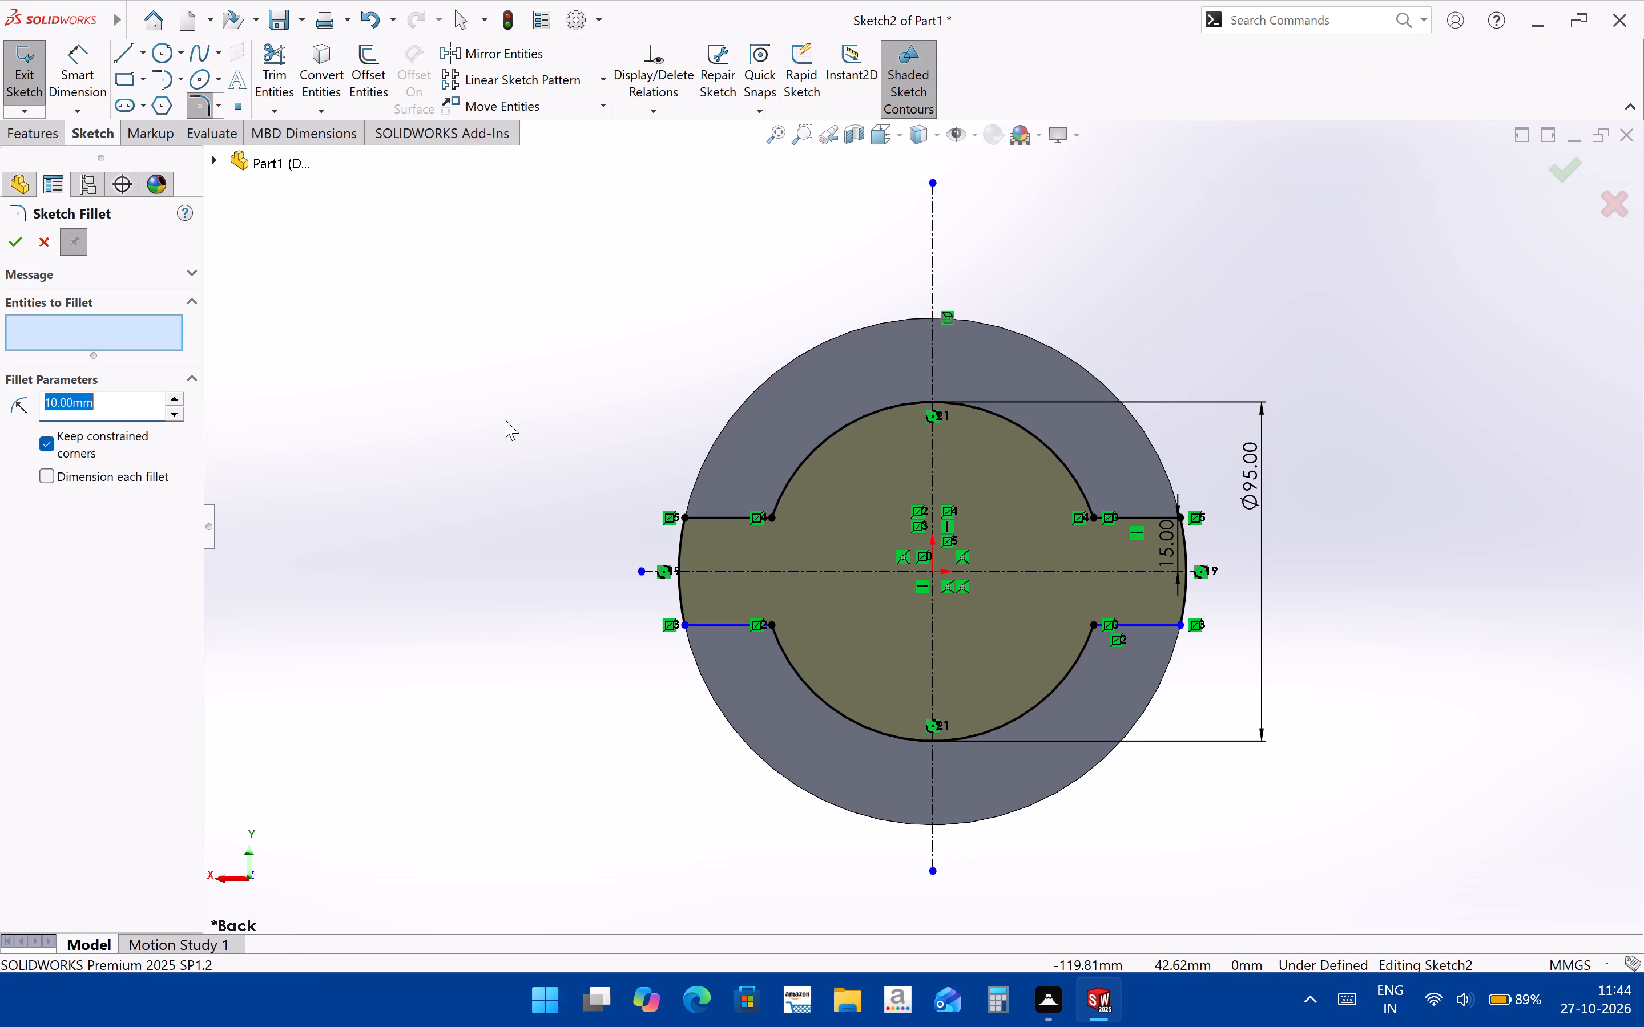
scroll(704, 601, down, 3)
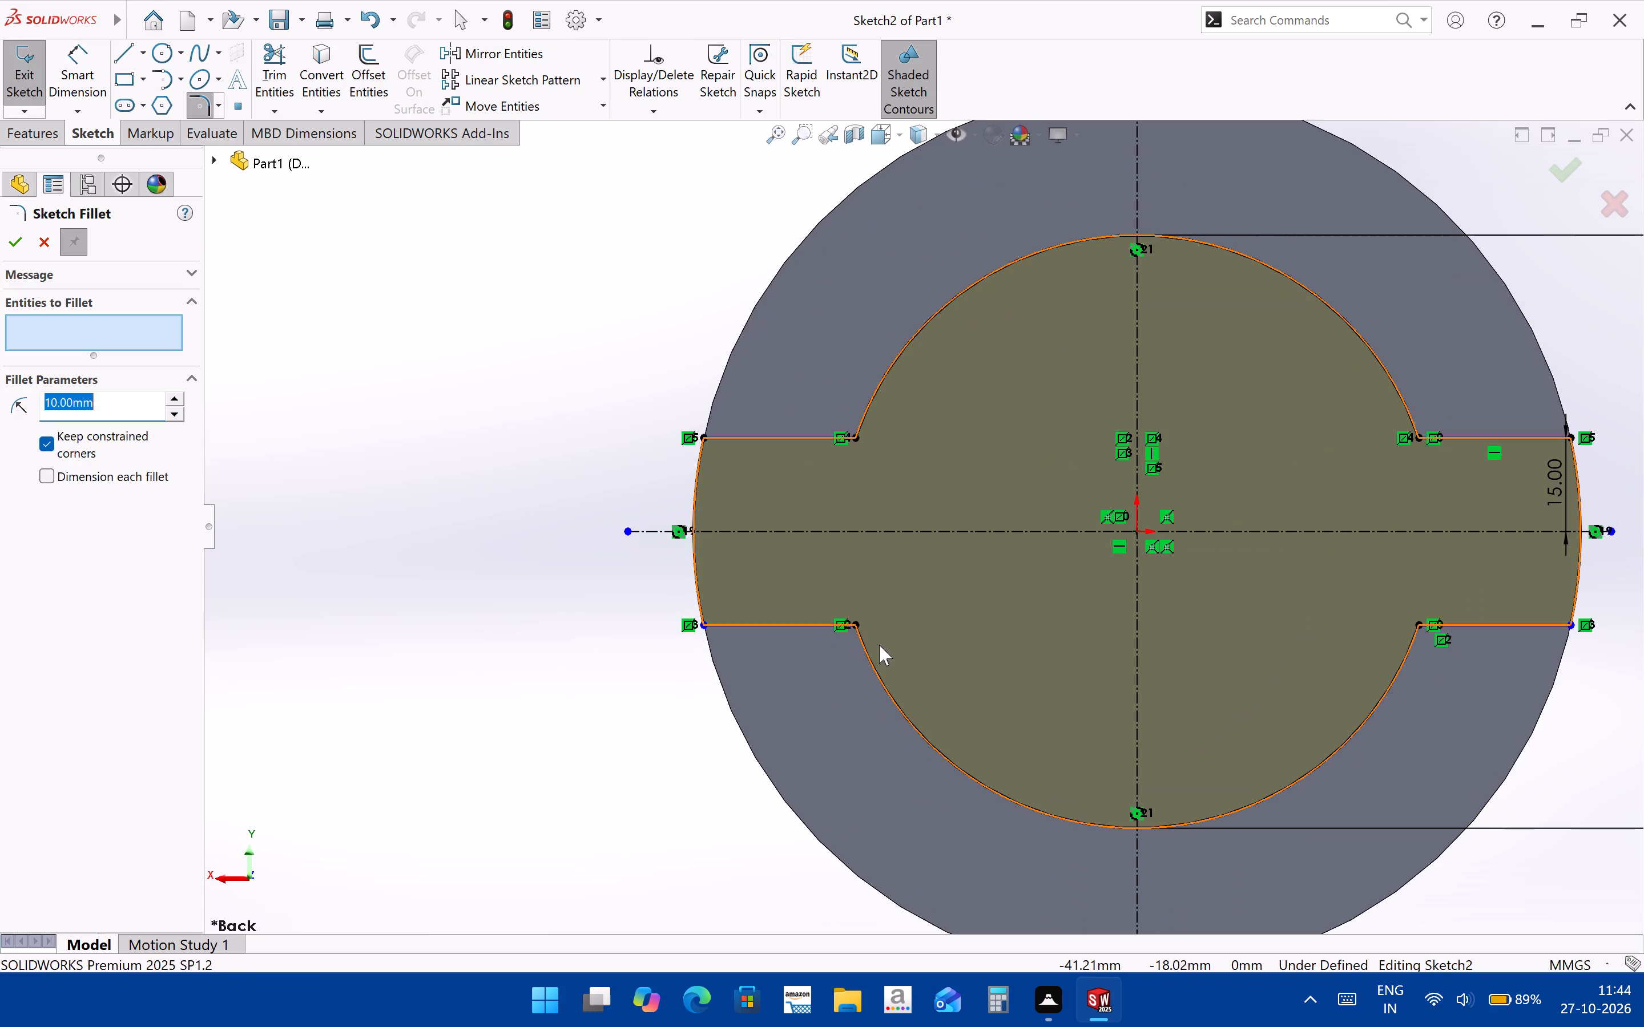
click(867, 648)
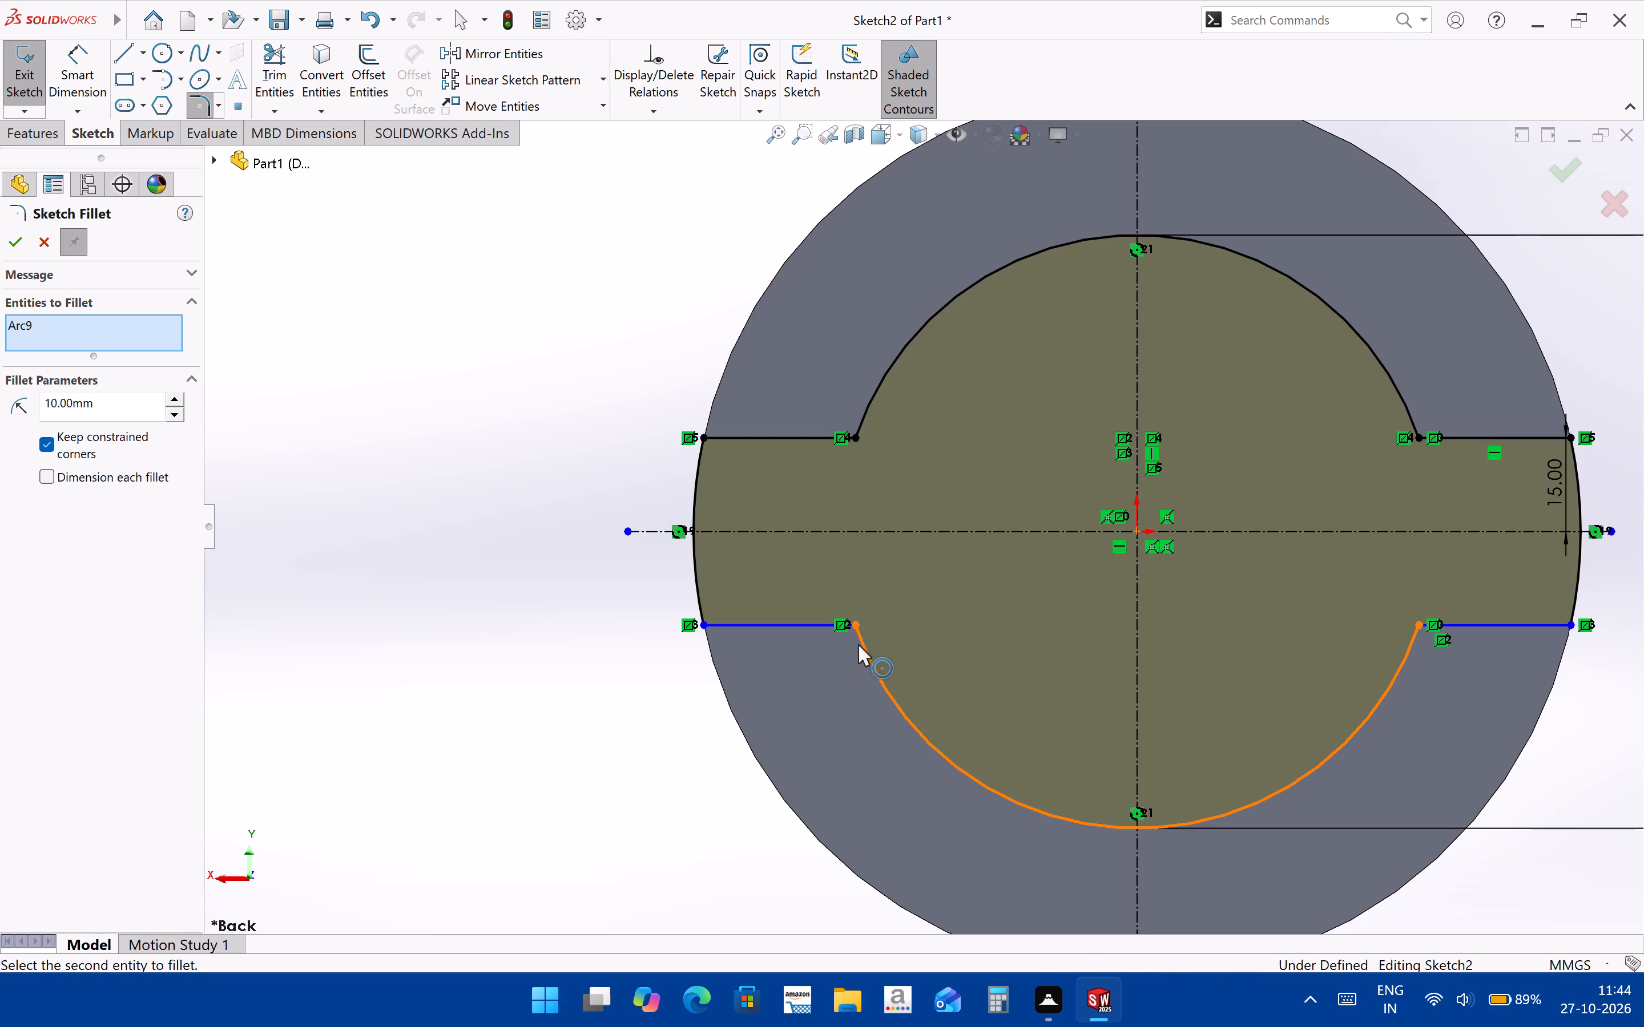
click(828, 624)
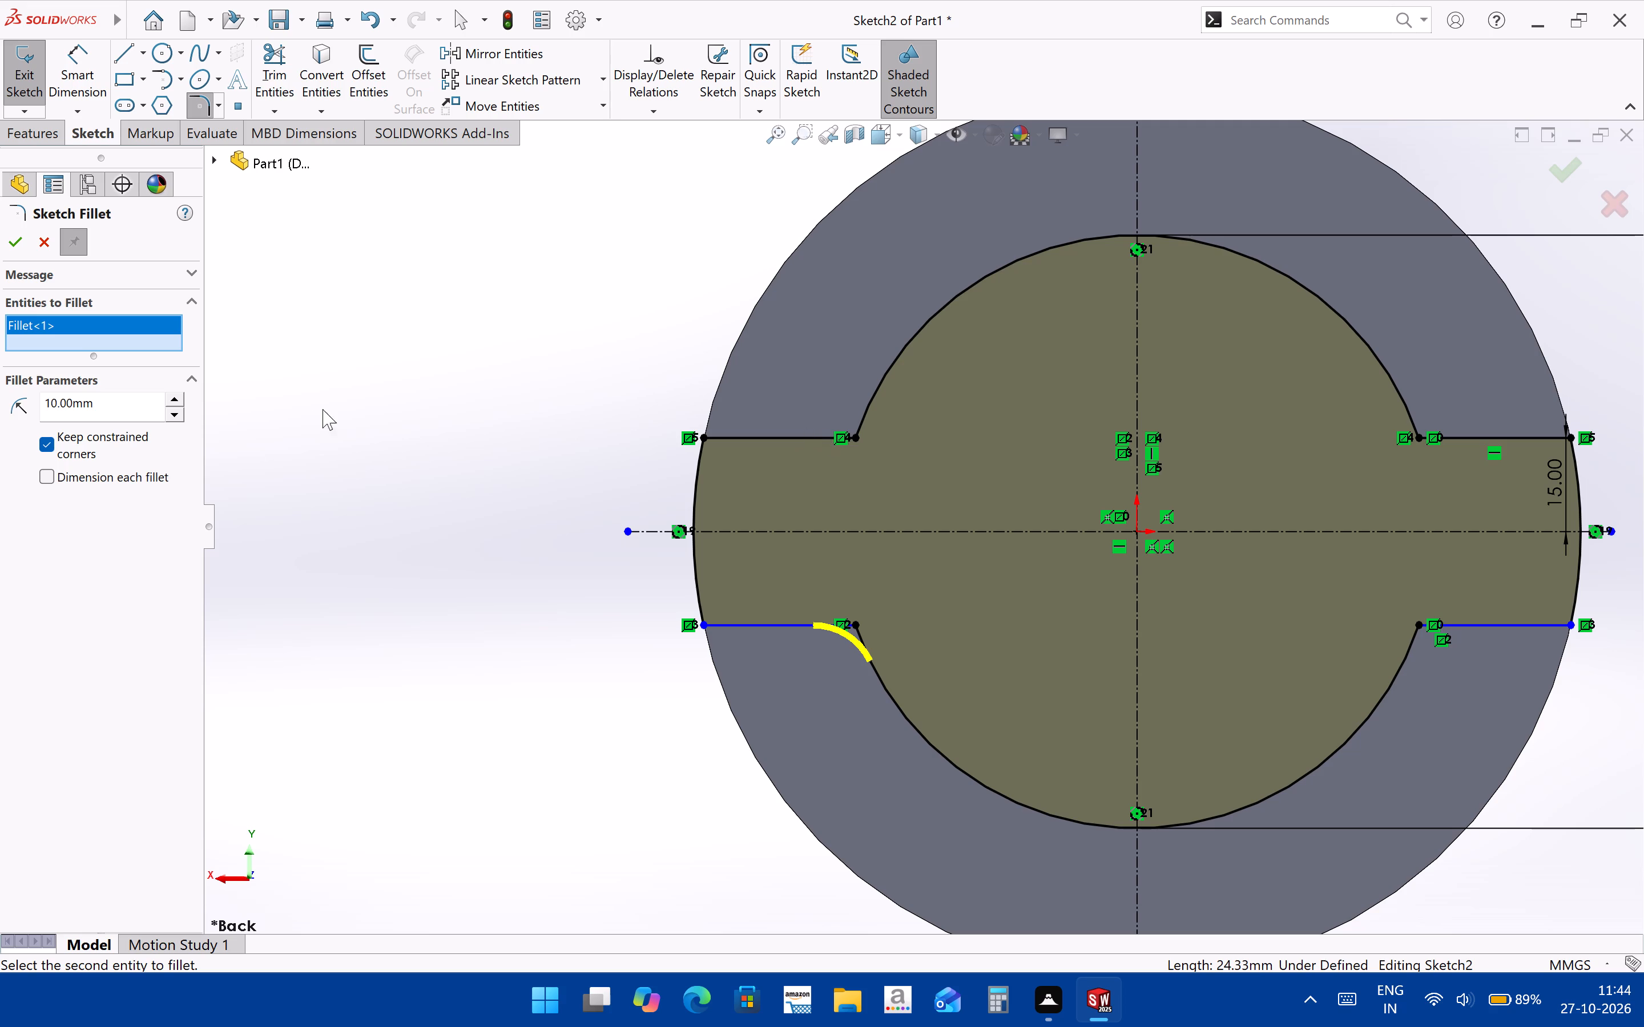
drag(103, 410, 0, 409)
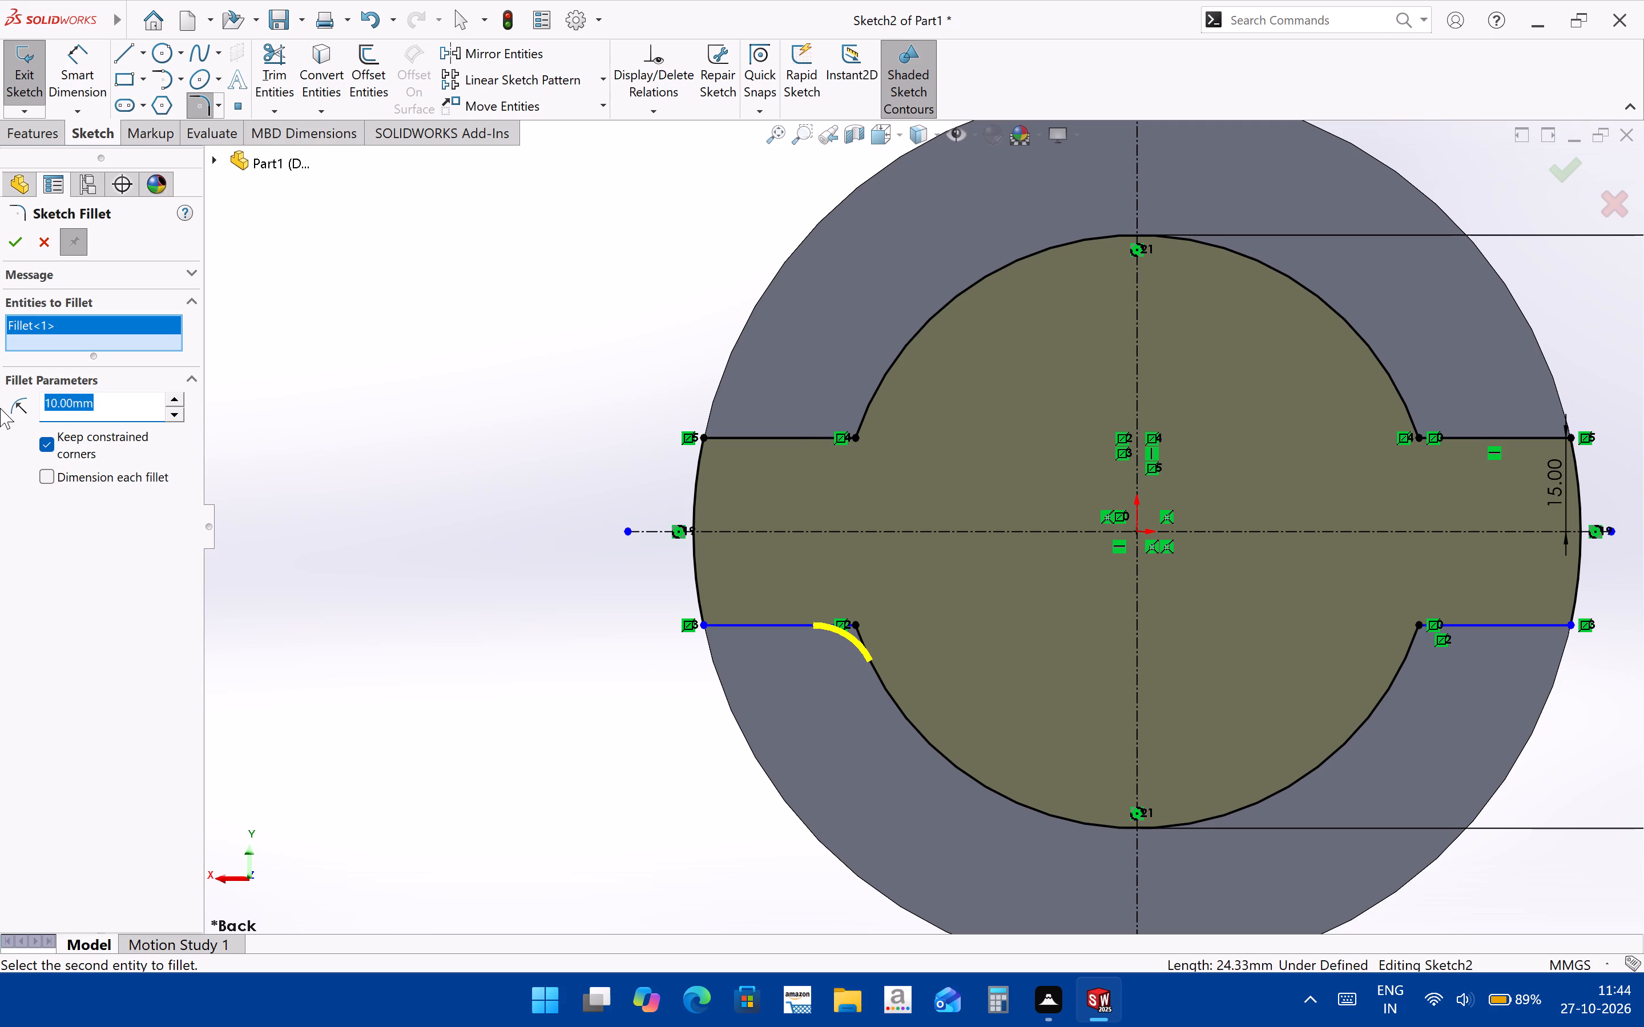
key(8)
key(Return)
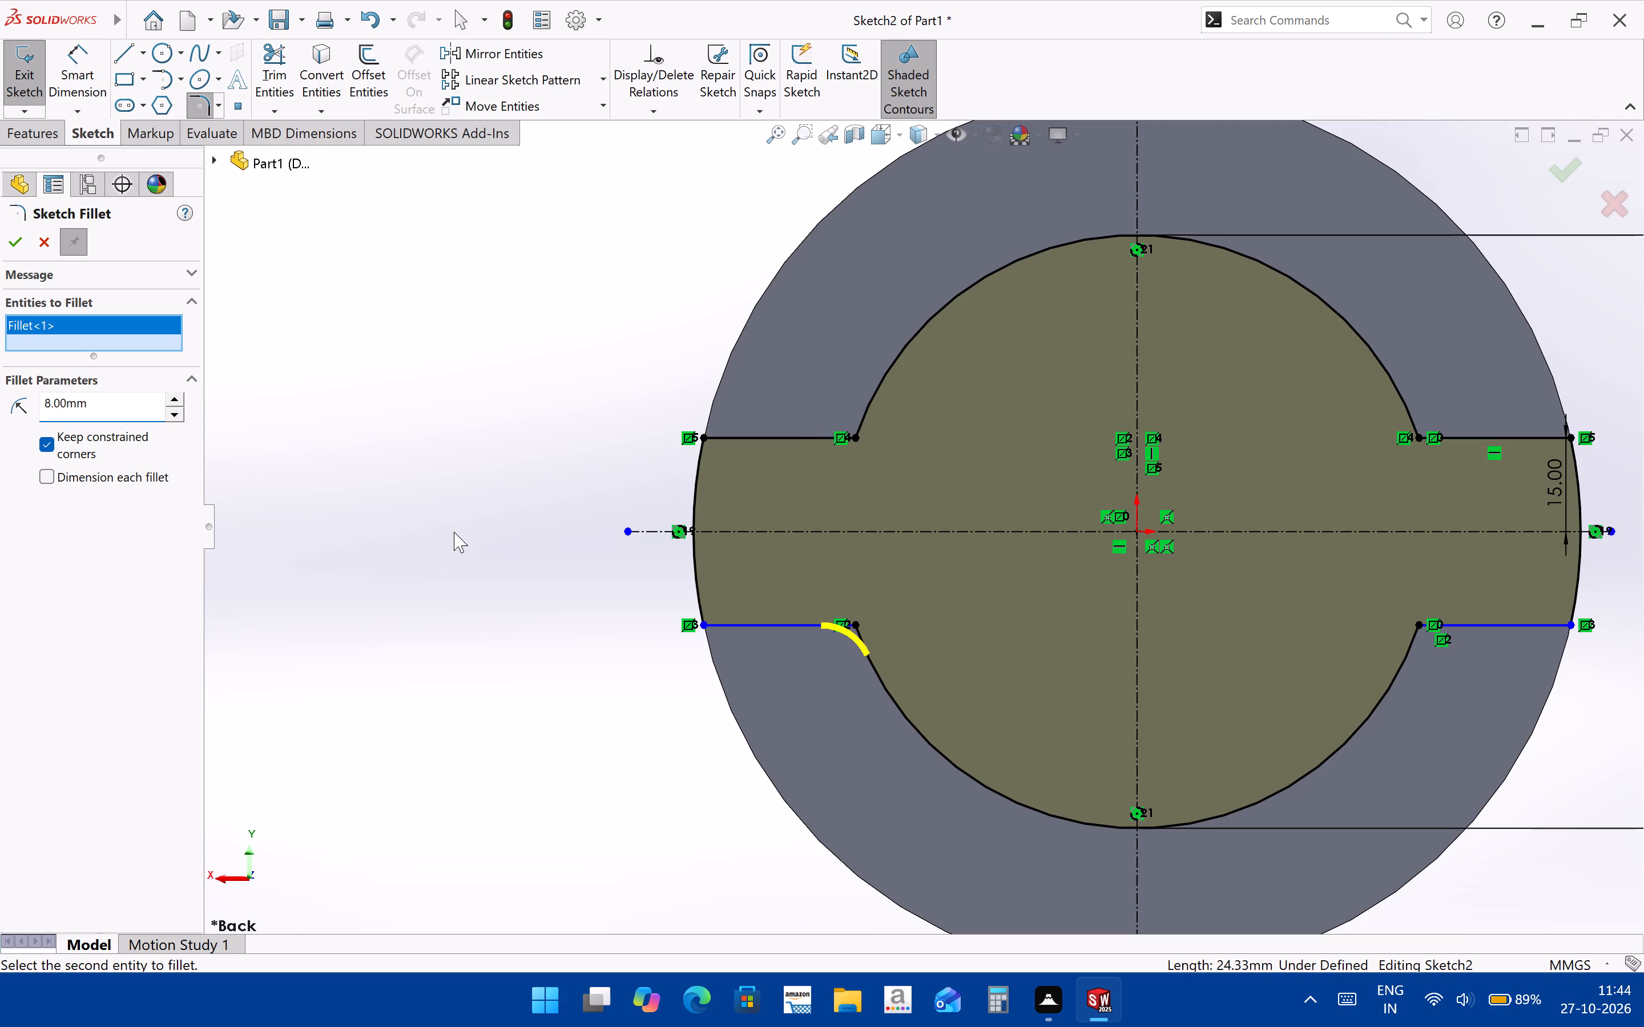
click(815, 440)
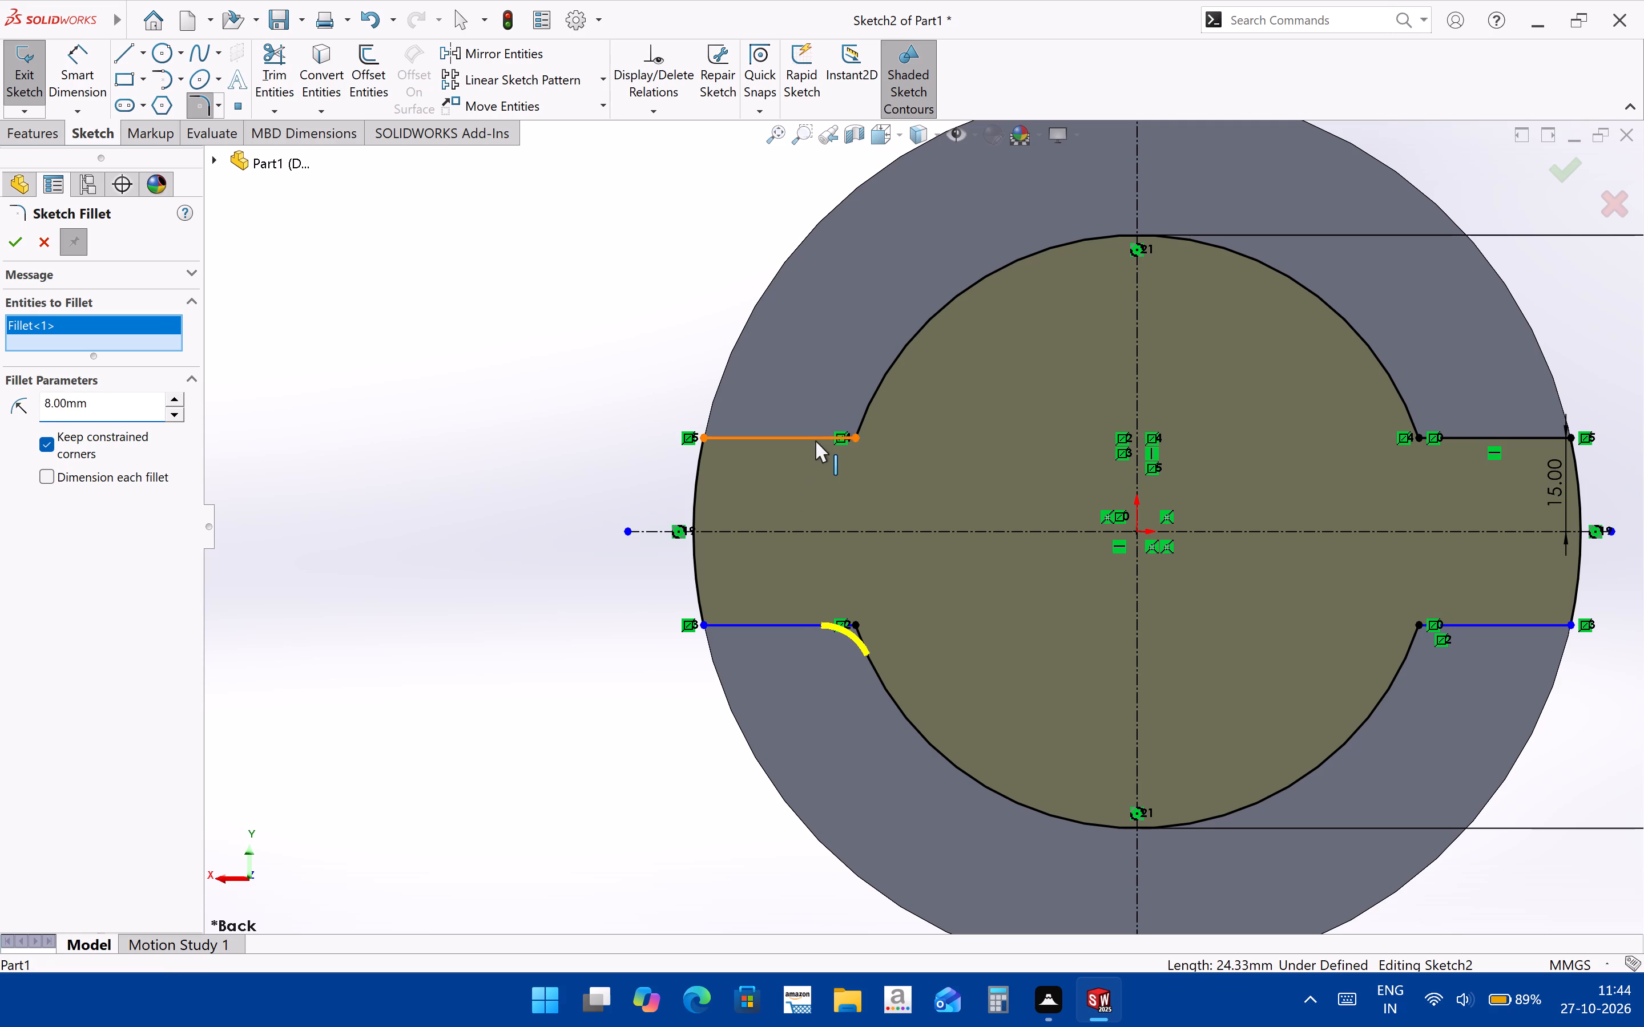
click(863, 417)
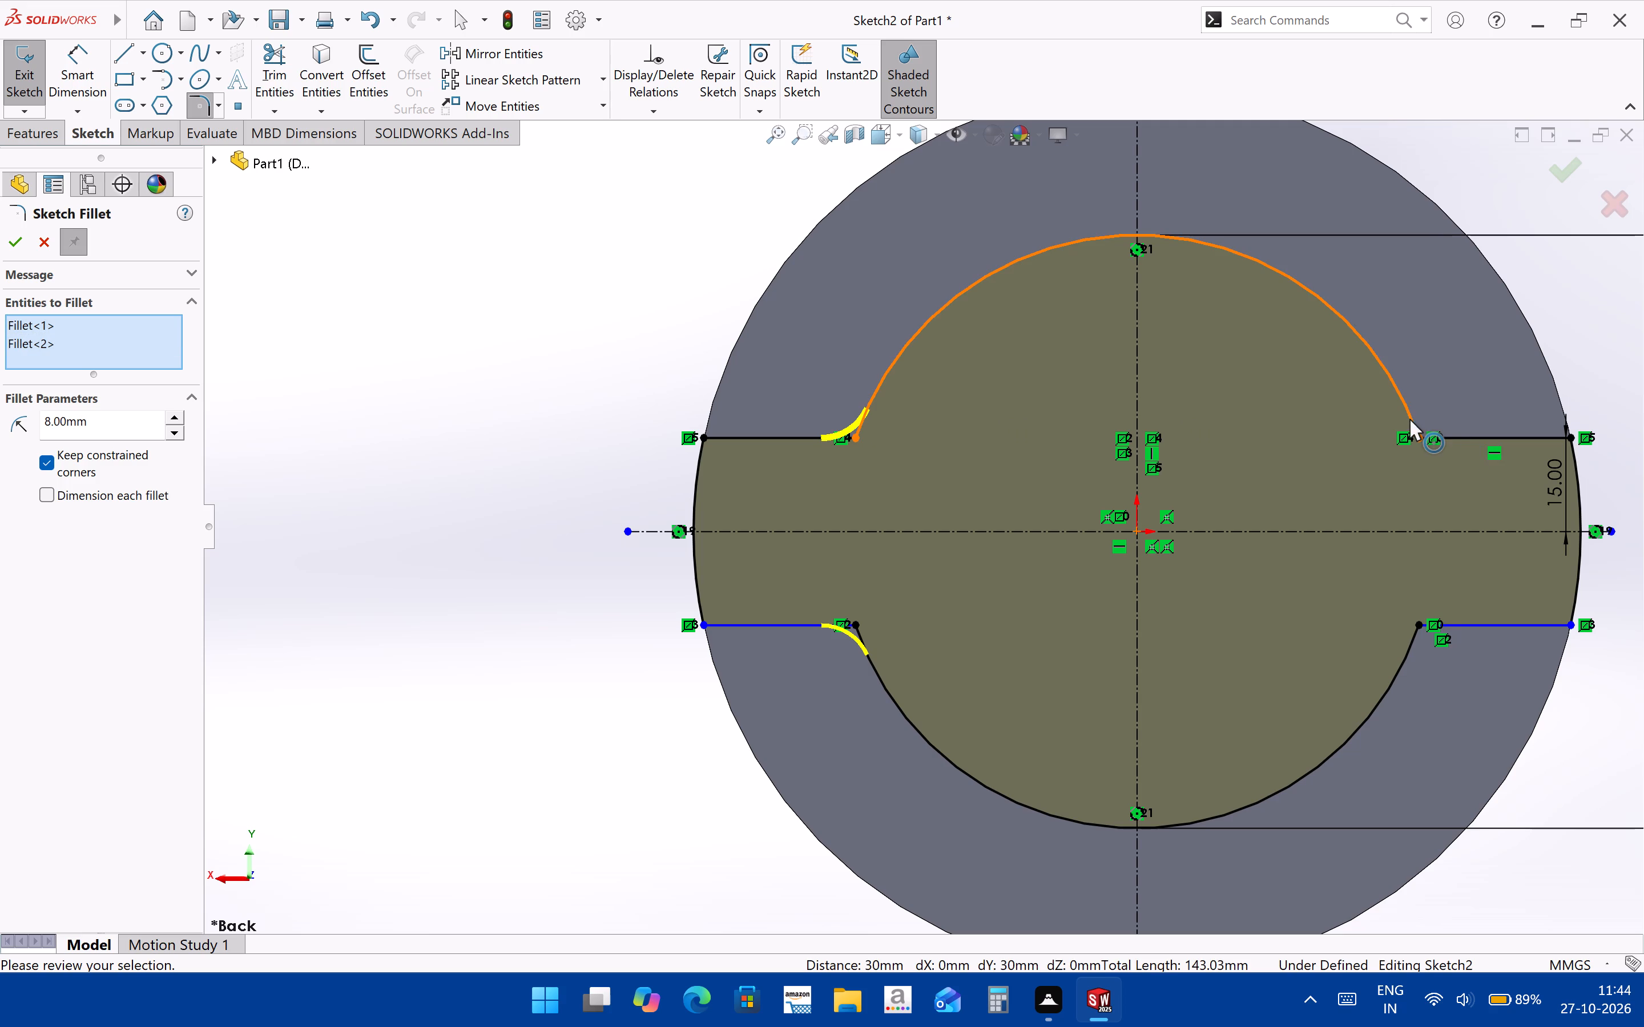
click(1409, 419)
click(1448, 436)
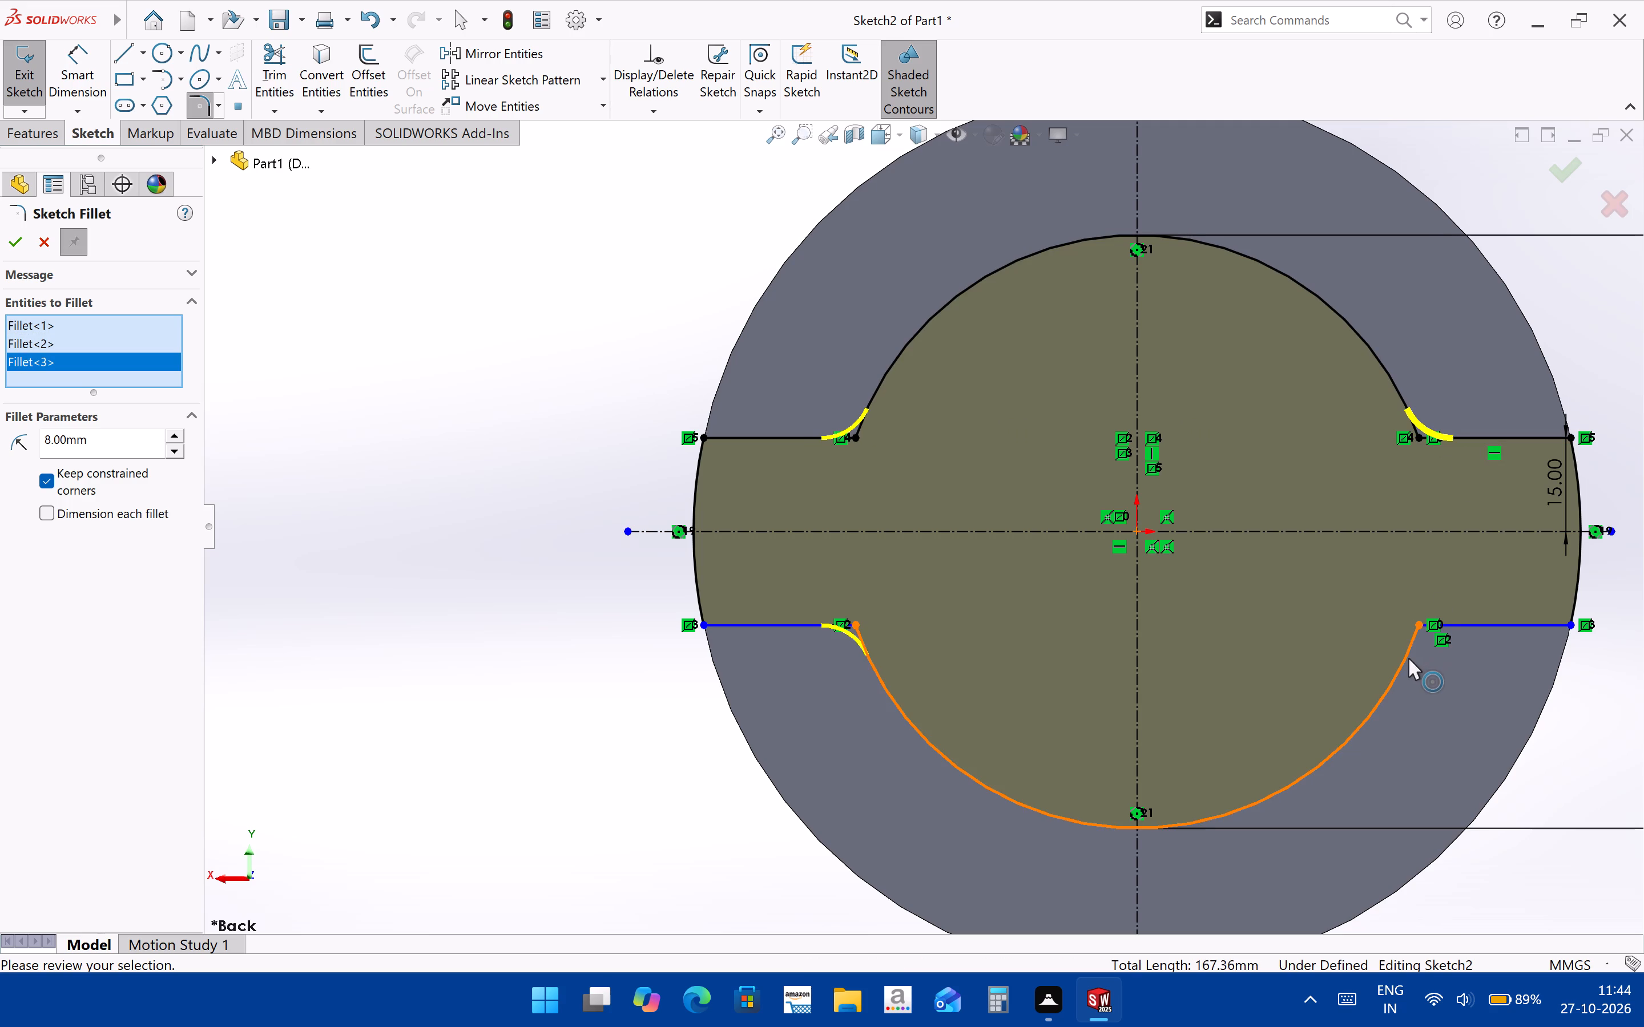
click(1407, 657)
click(1476, 625)
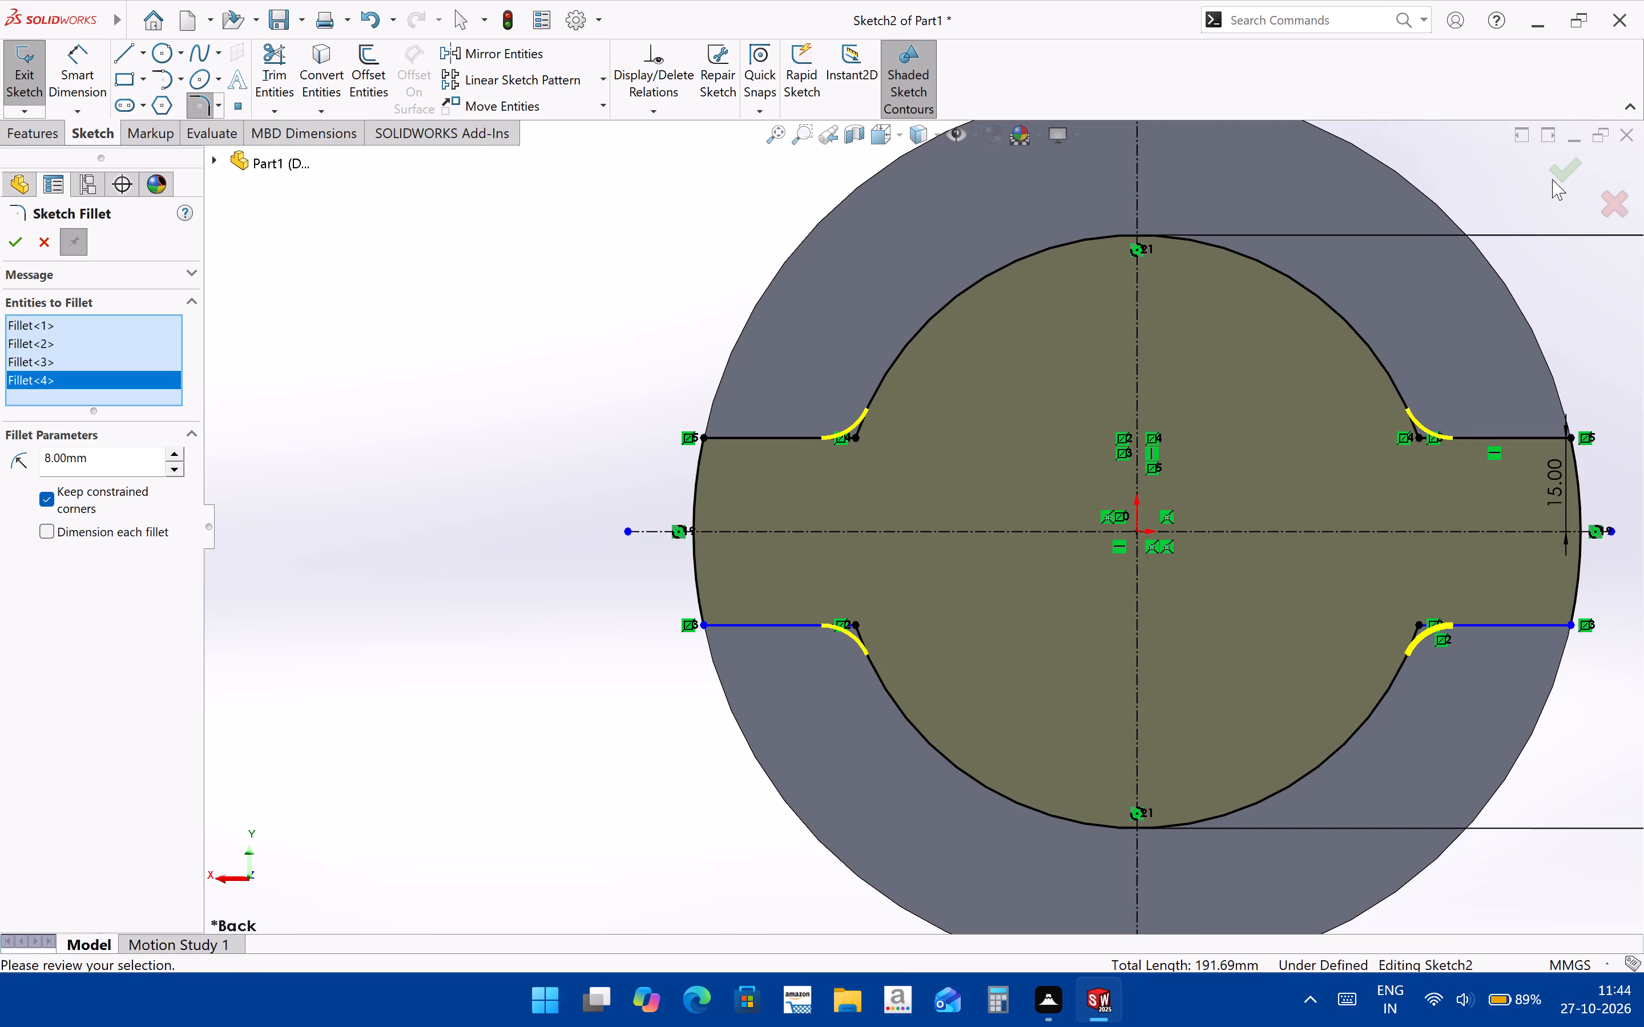
click(1552, 179)
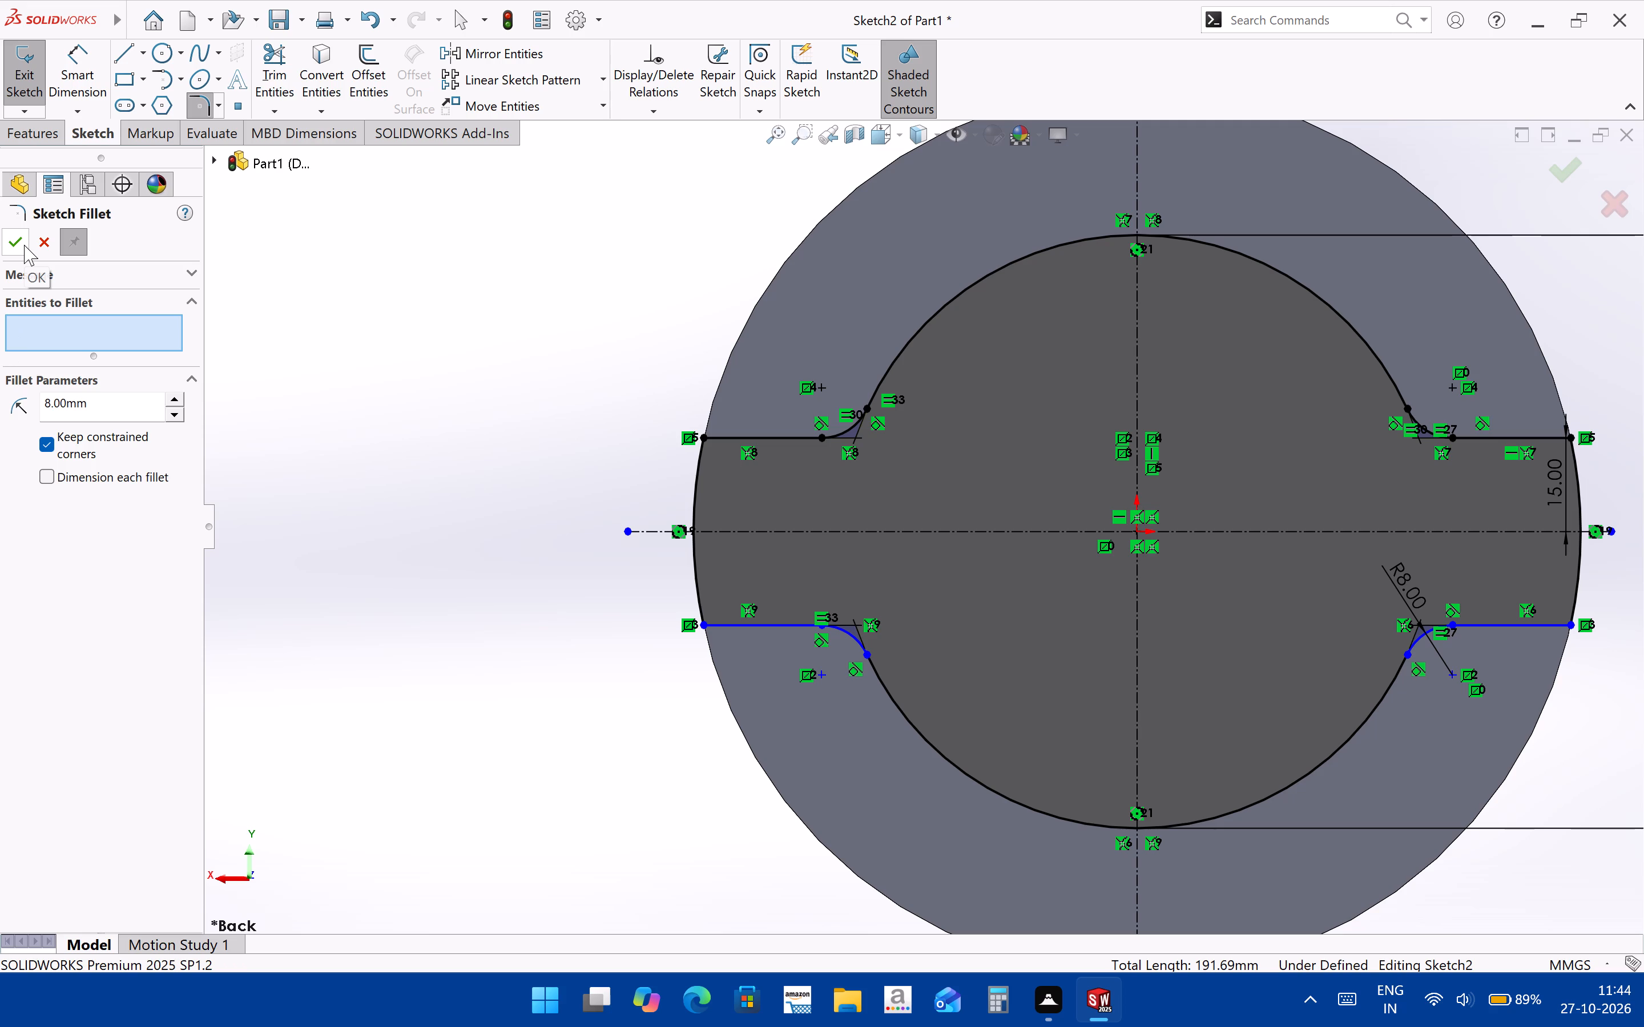
click(24, 245)
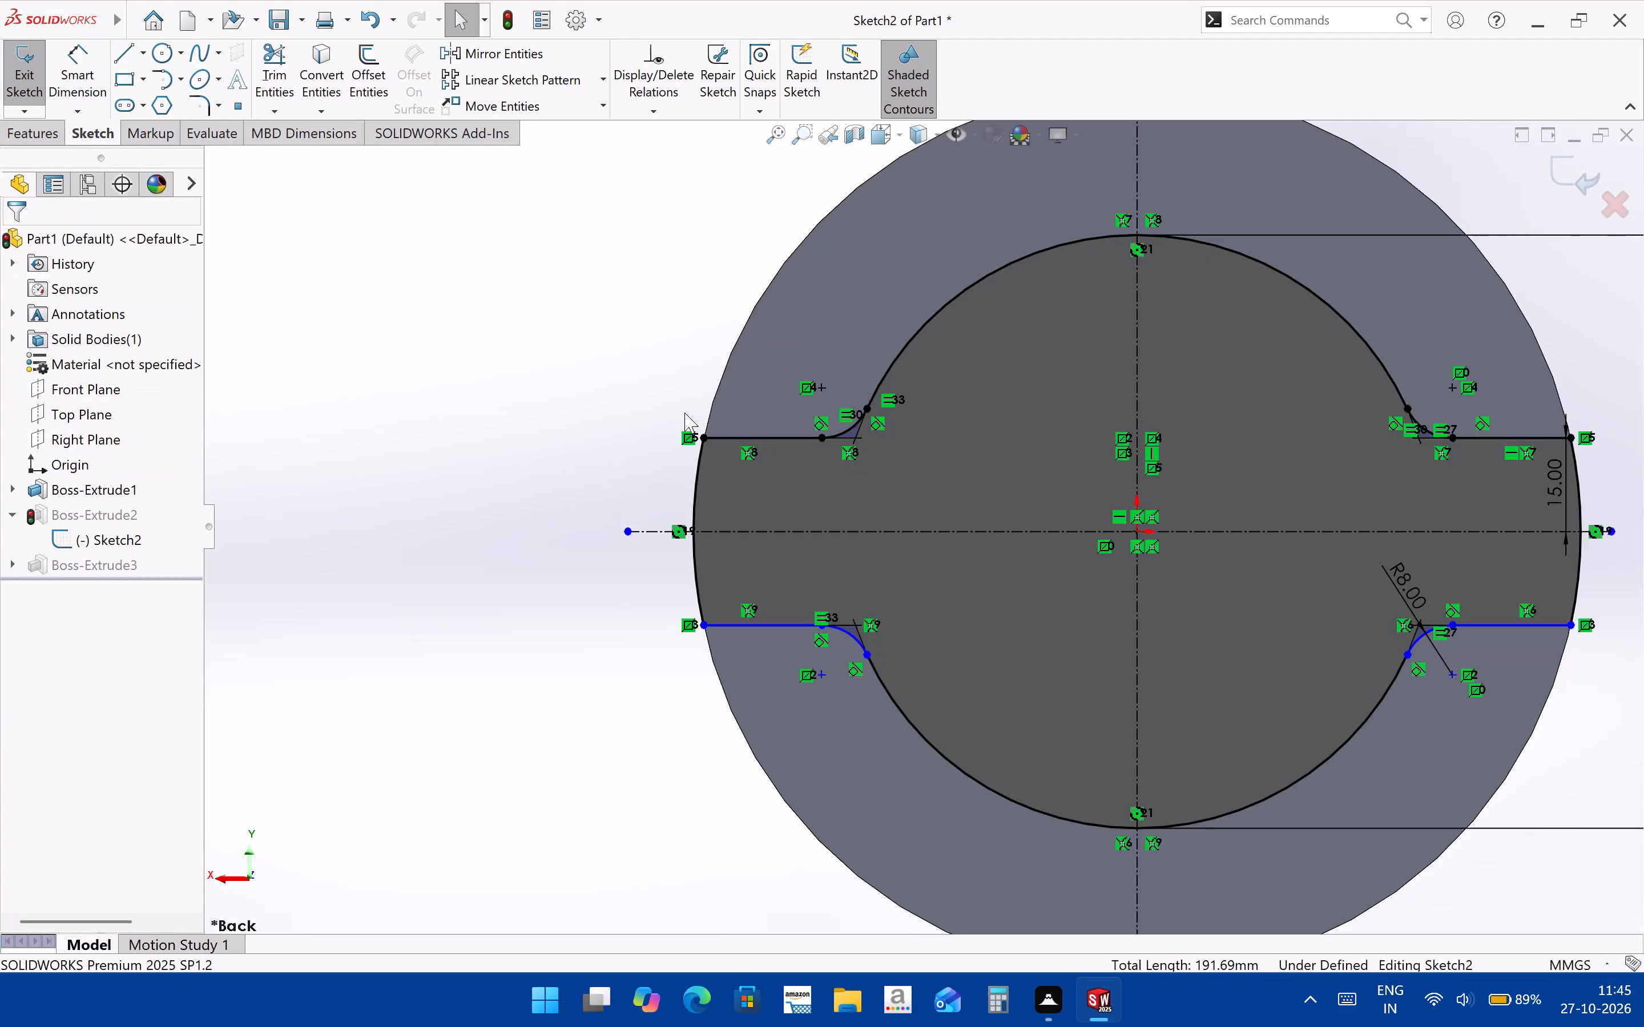
Exit the tabbed boss's sketch to rebuild the part with the four filleted corners.
click(1566, 180)
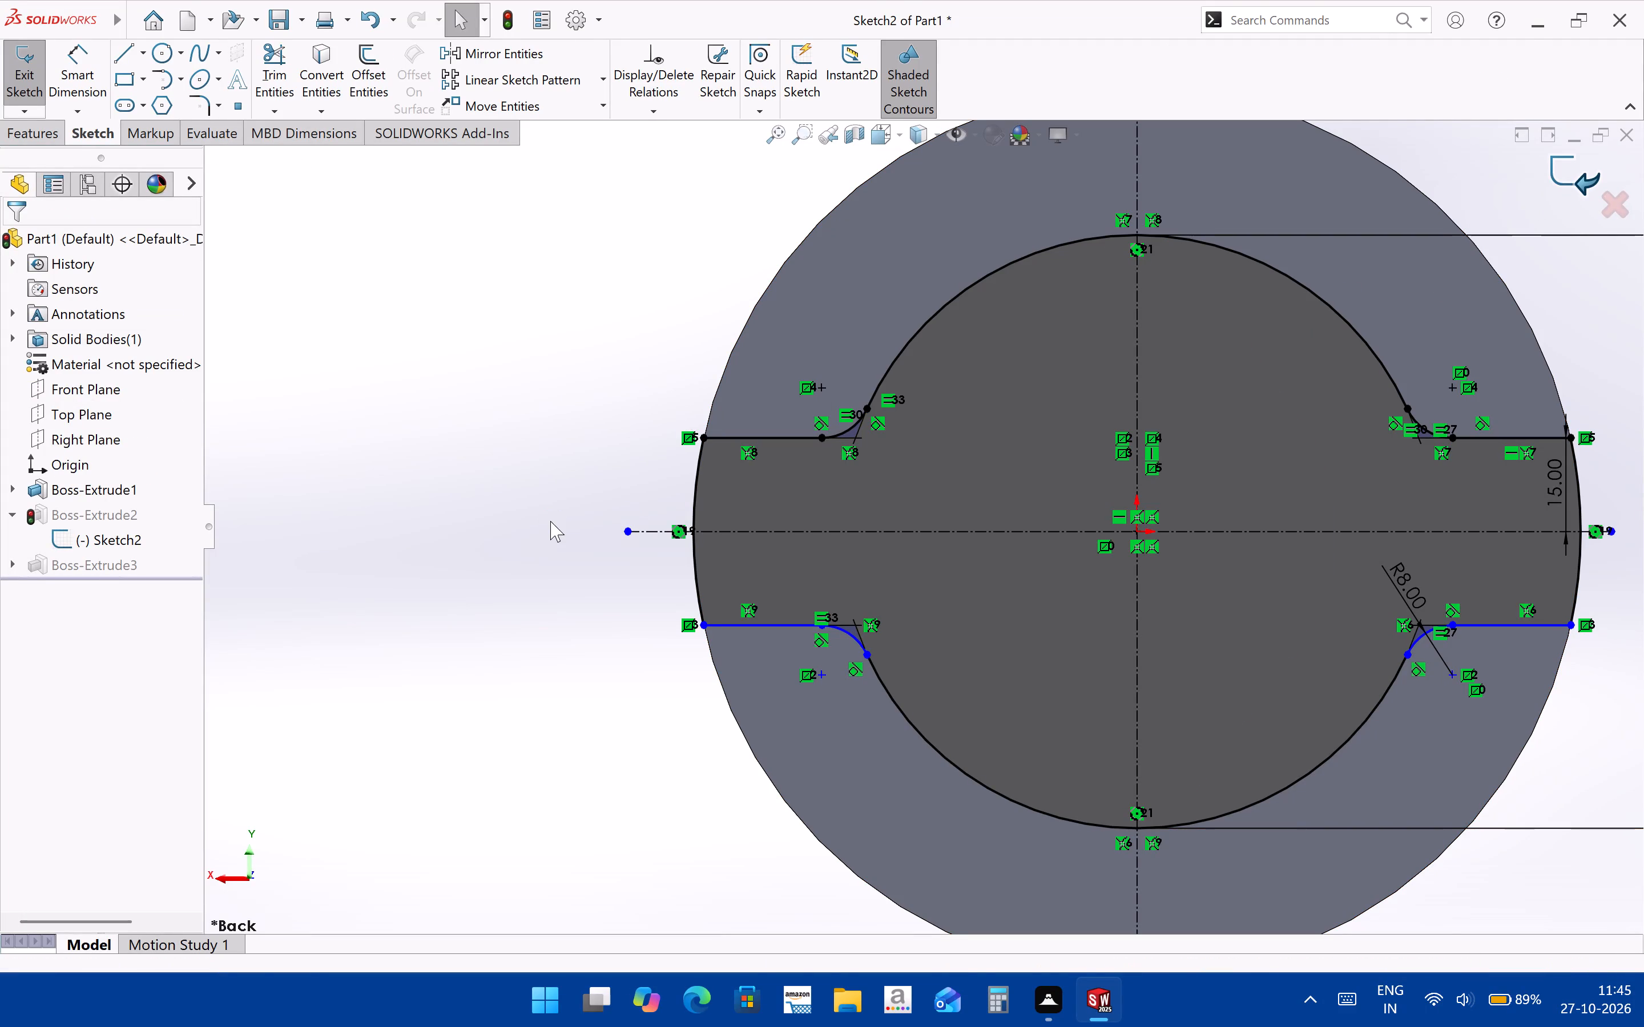
click(614, 463)
Examine the tabbed boss's filleted corners, the lugged boss and the flange from several angles.
scroll(545, 588, up, 4)
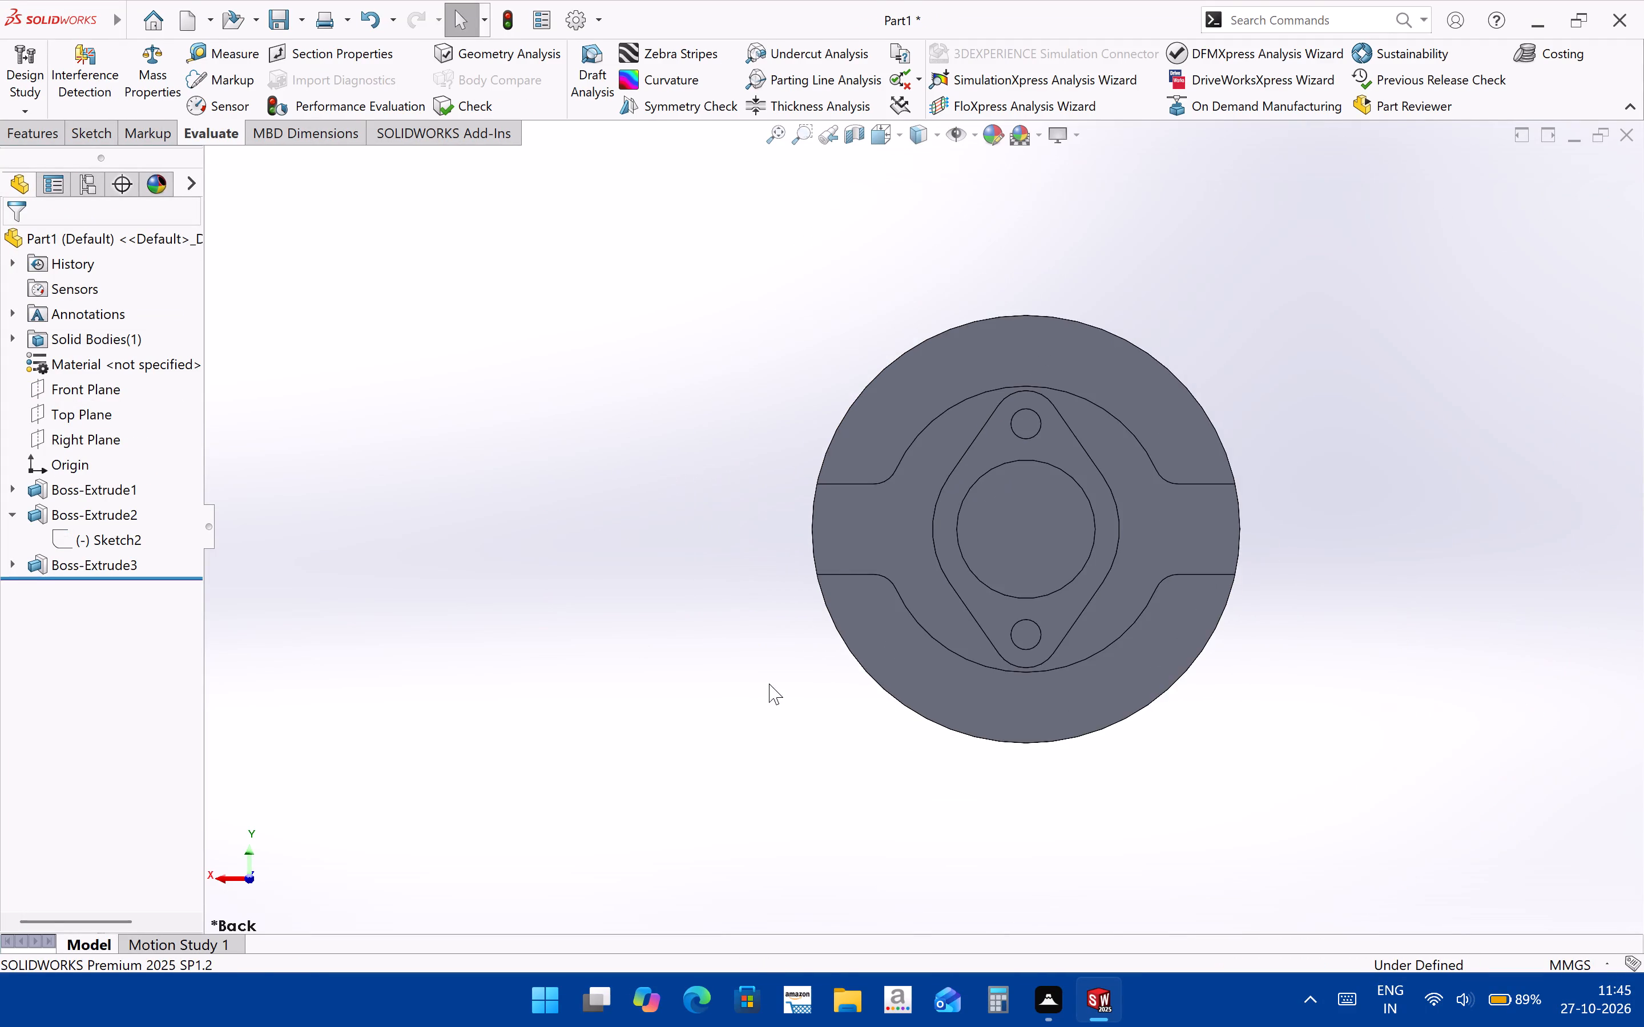
middle_drag(770, 681, 797, 515)
scroll(1168, 562, down, 2)
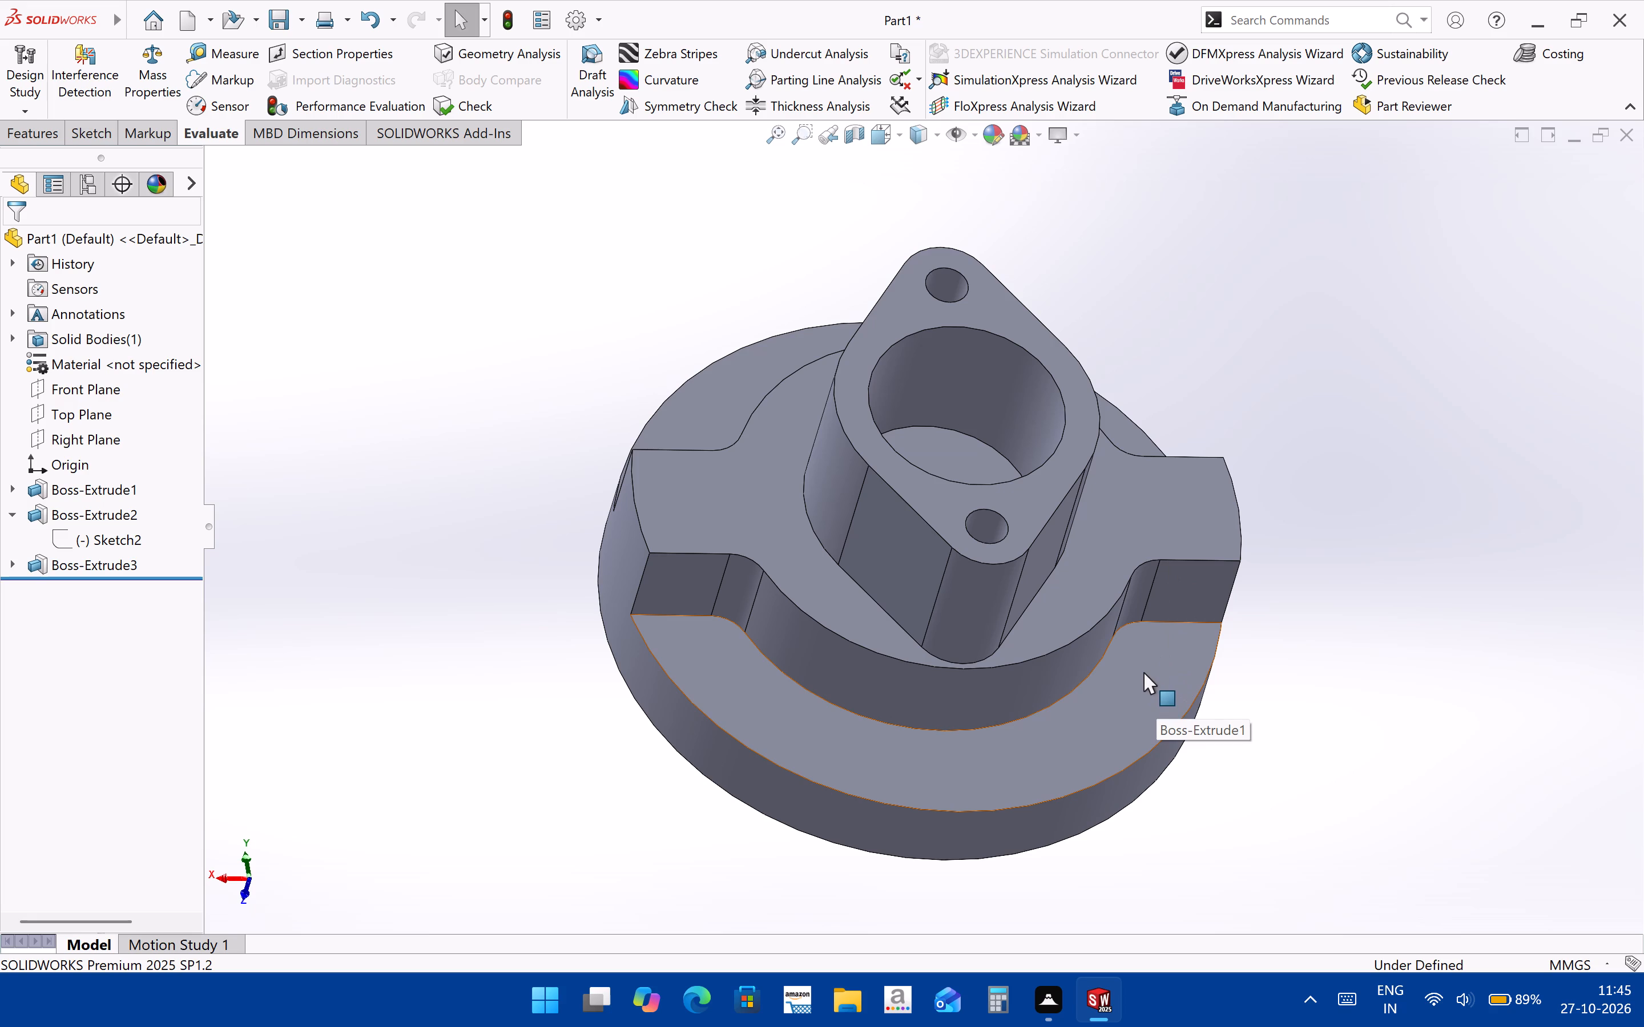
scroll(955, 778, up, 2)
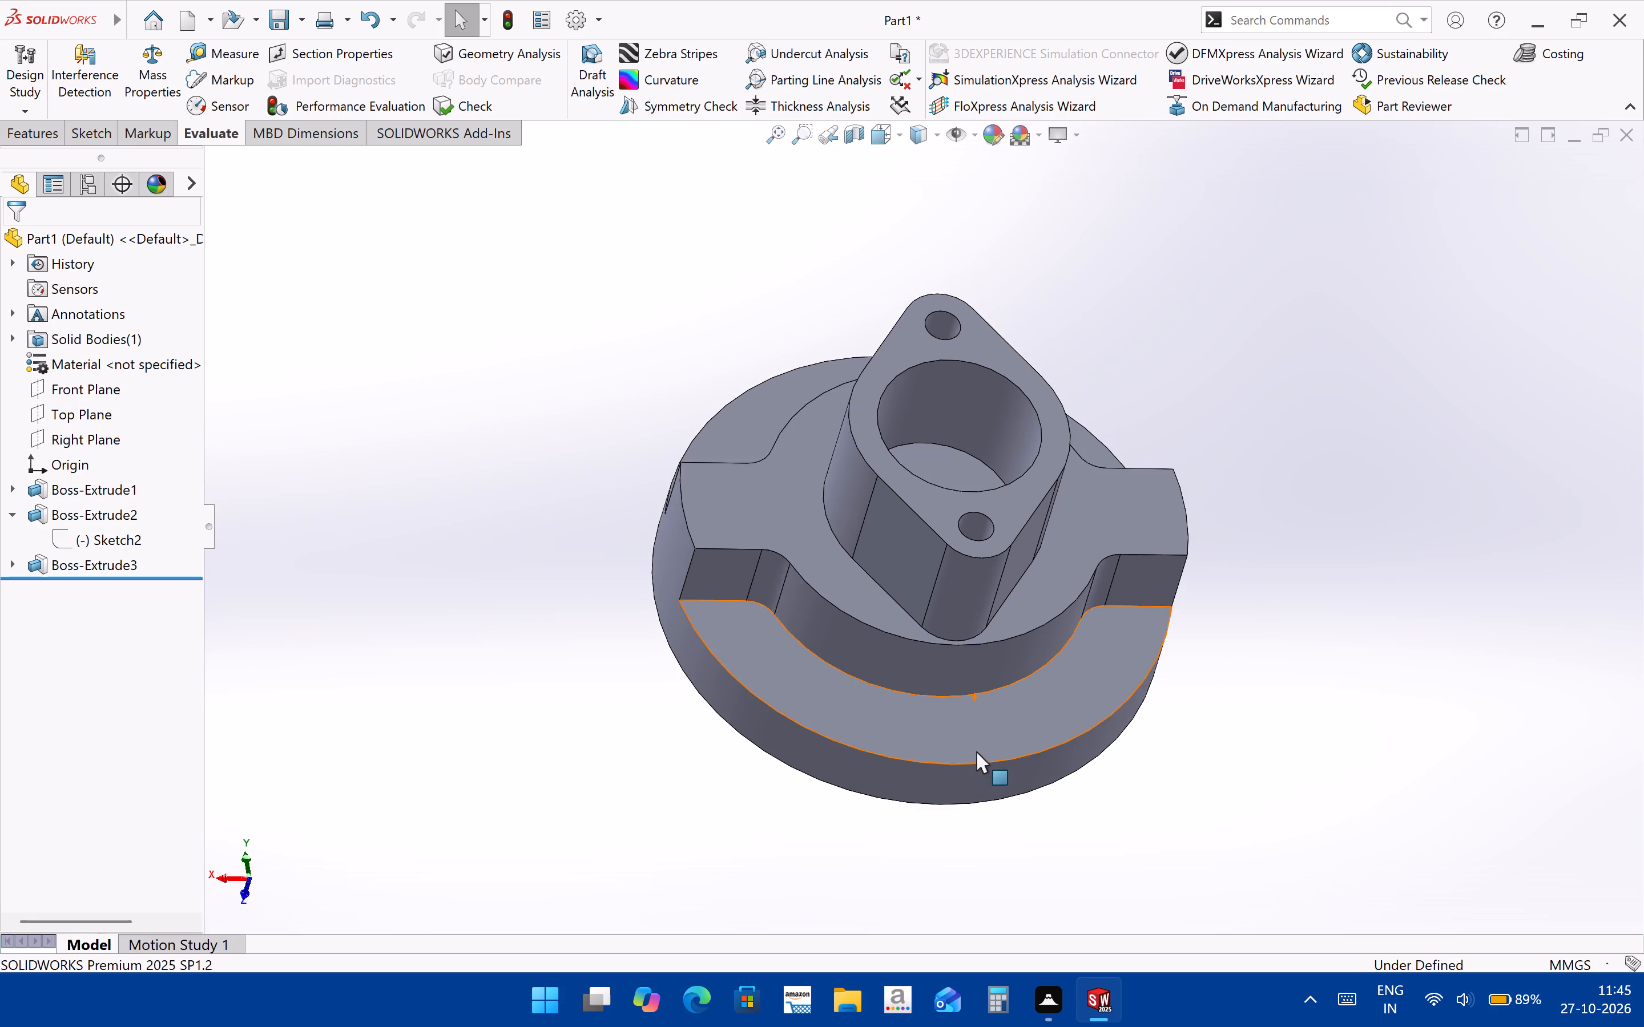
middle_drag(976, 755, 1051, 471)
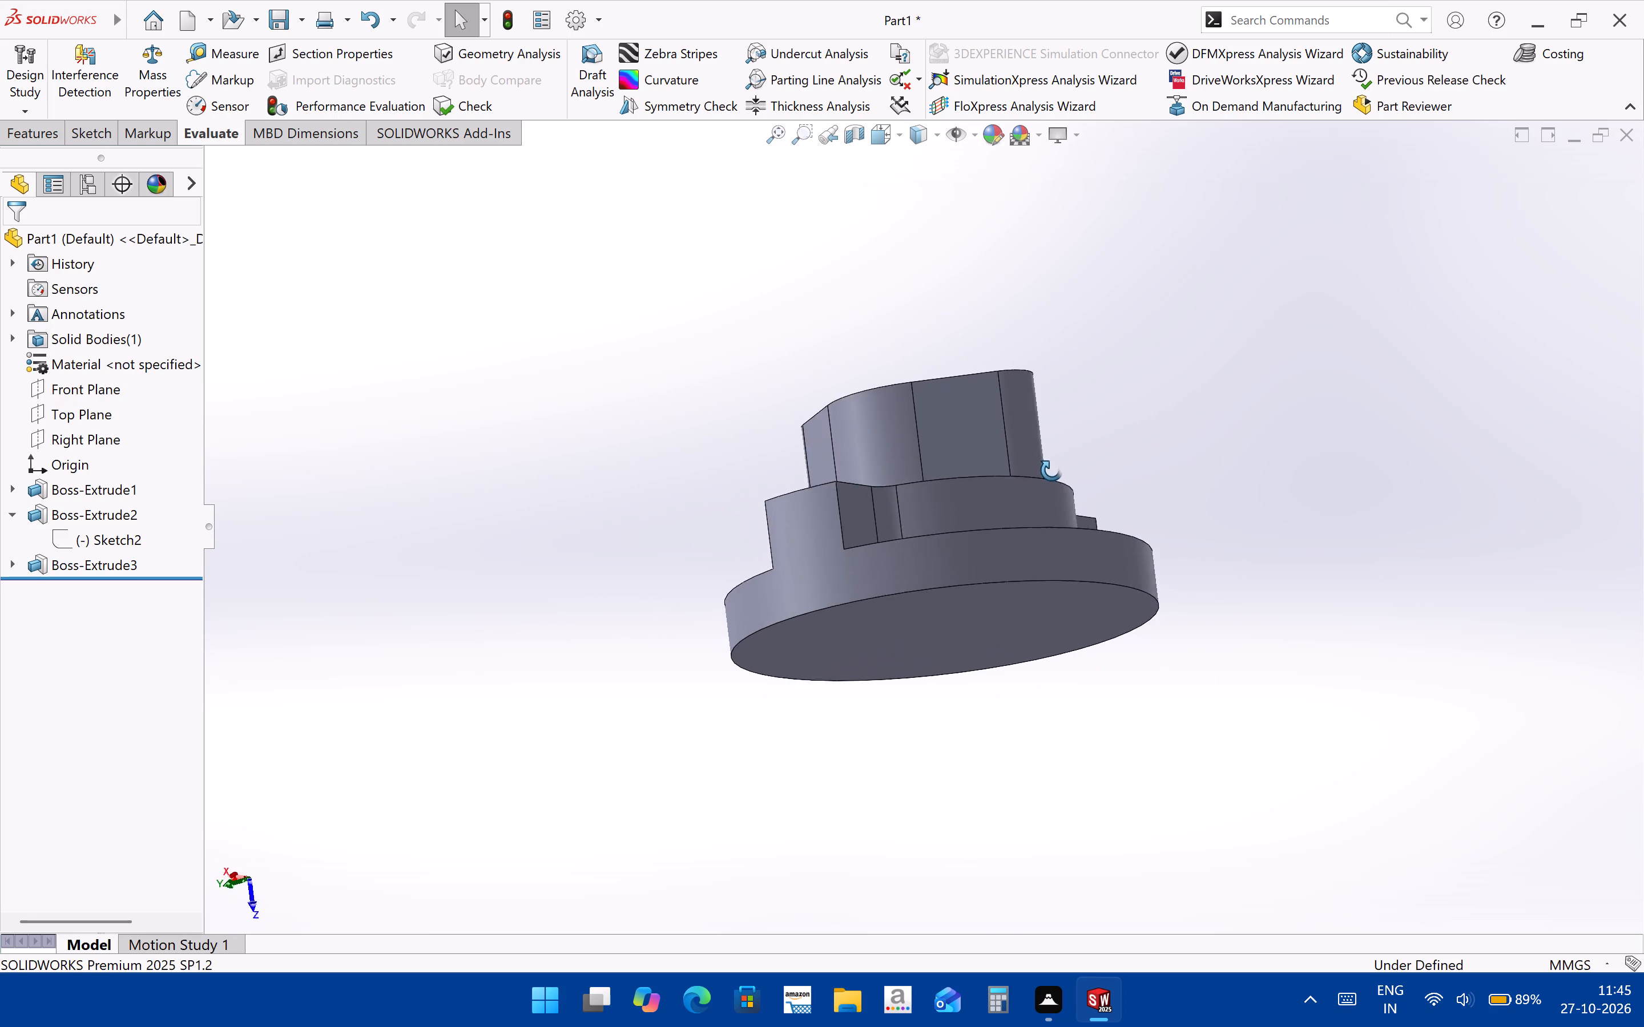
middle_drag(1051, 471, 937, 674)
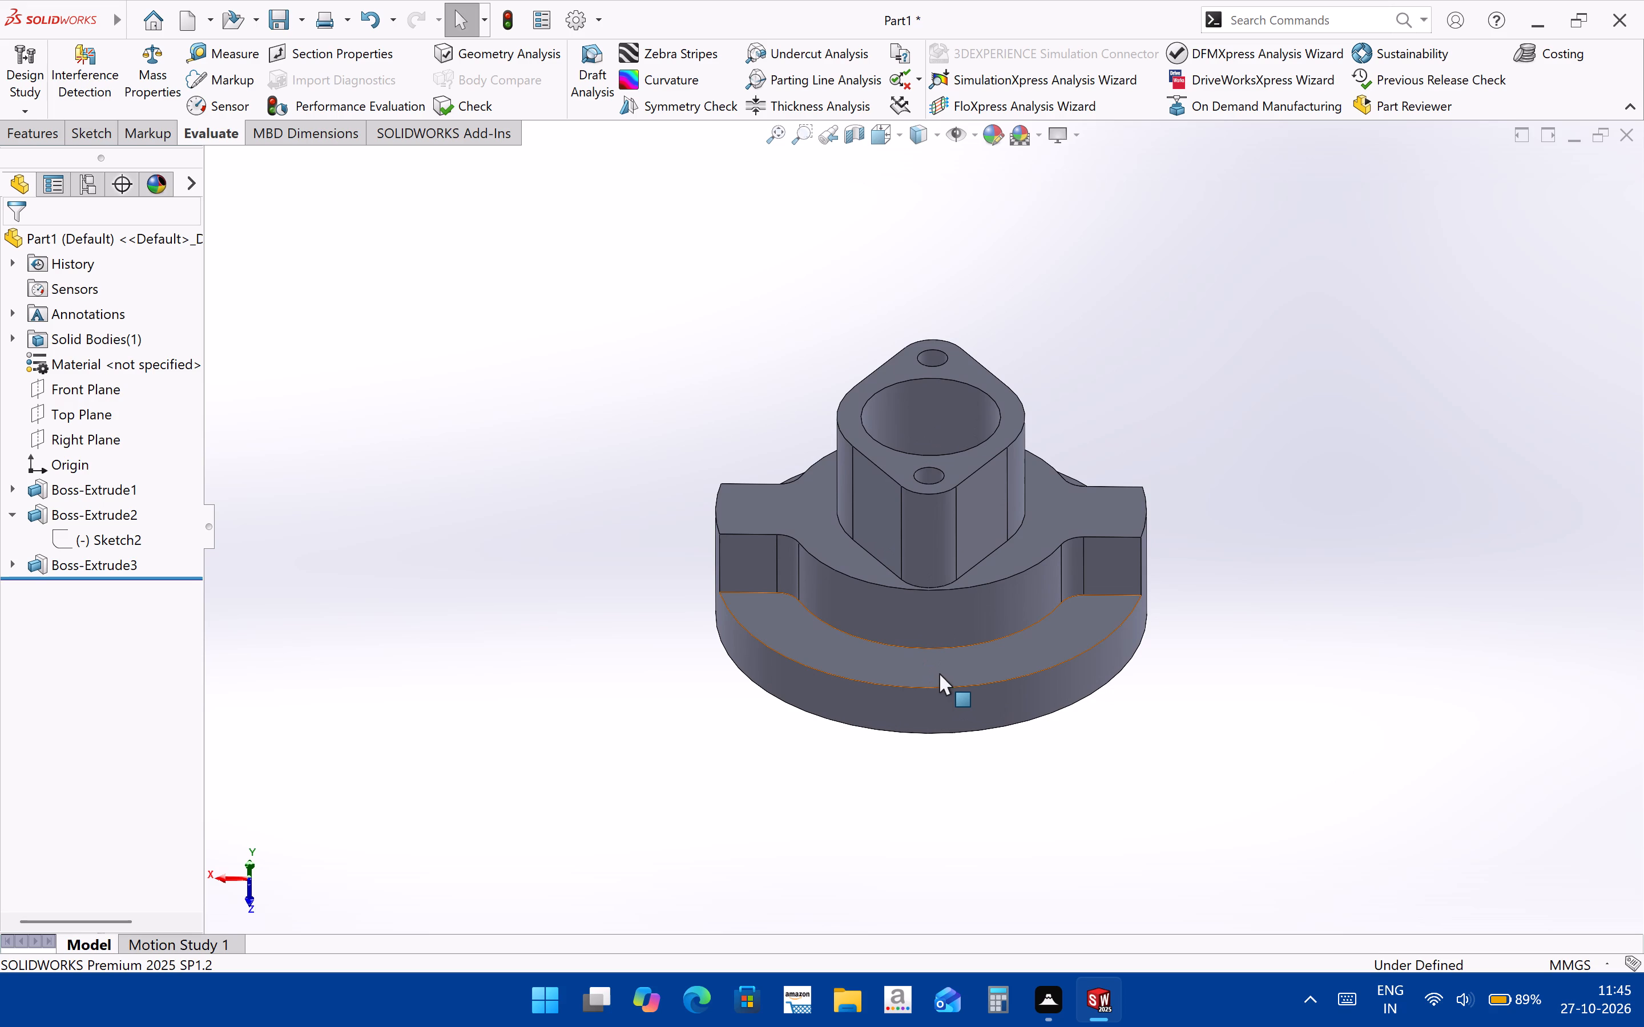
scroll(901, 544, down, 2)
middle_drag(895, 603, 946, 684)
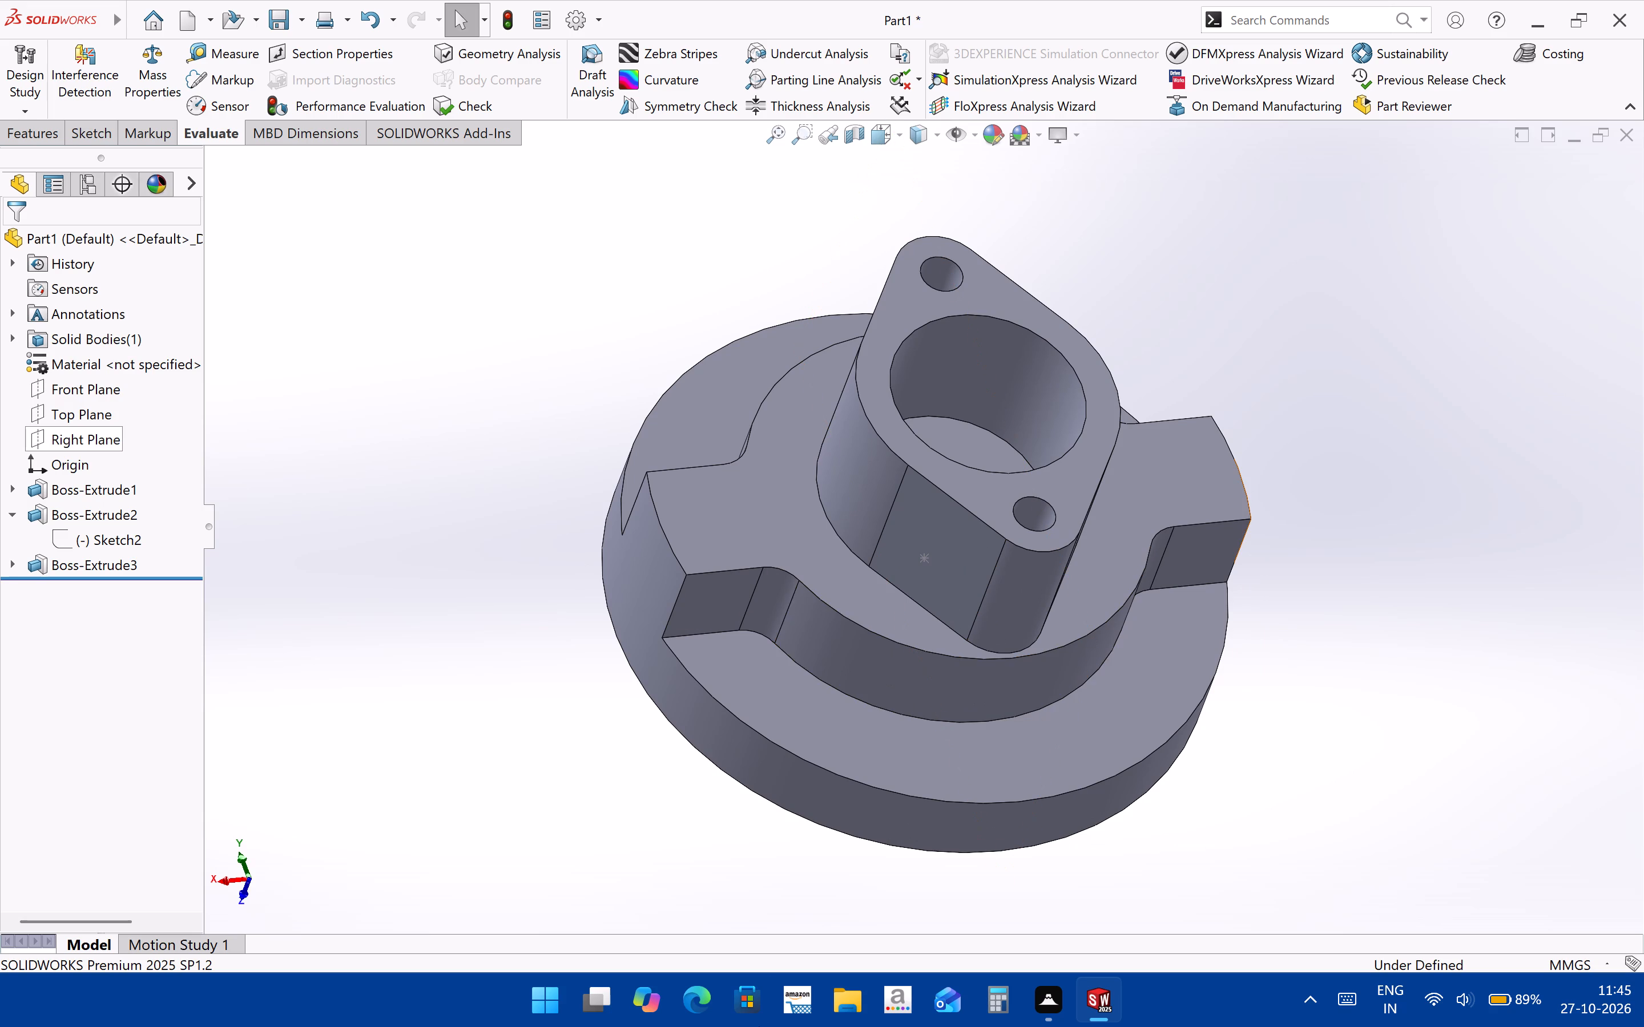
Open the lugged boss's sketch (Sketch3) to review its profile and dimensions, exit it unedited, and inspect the model in 3D.
click(11, 563)
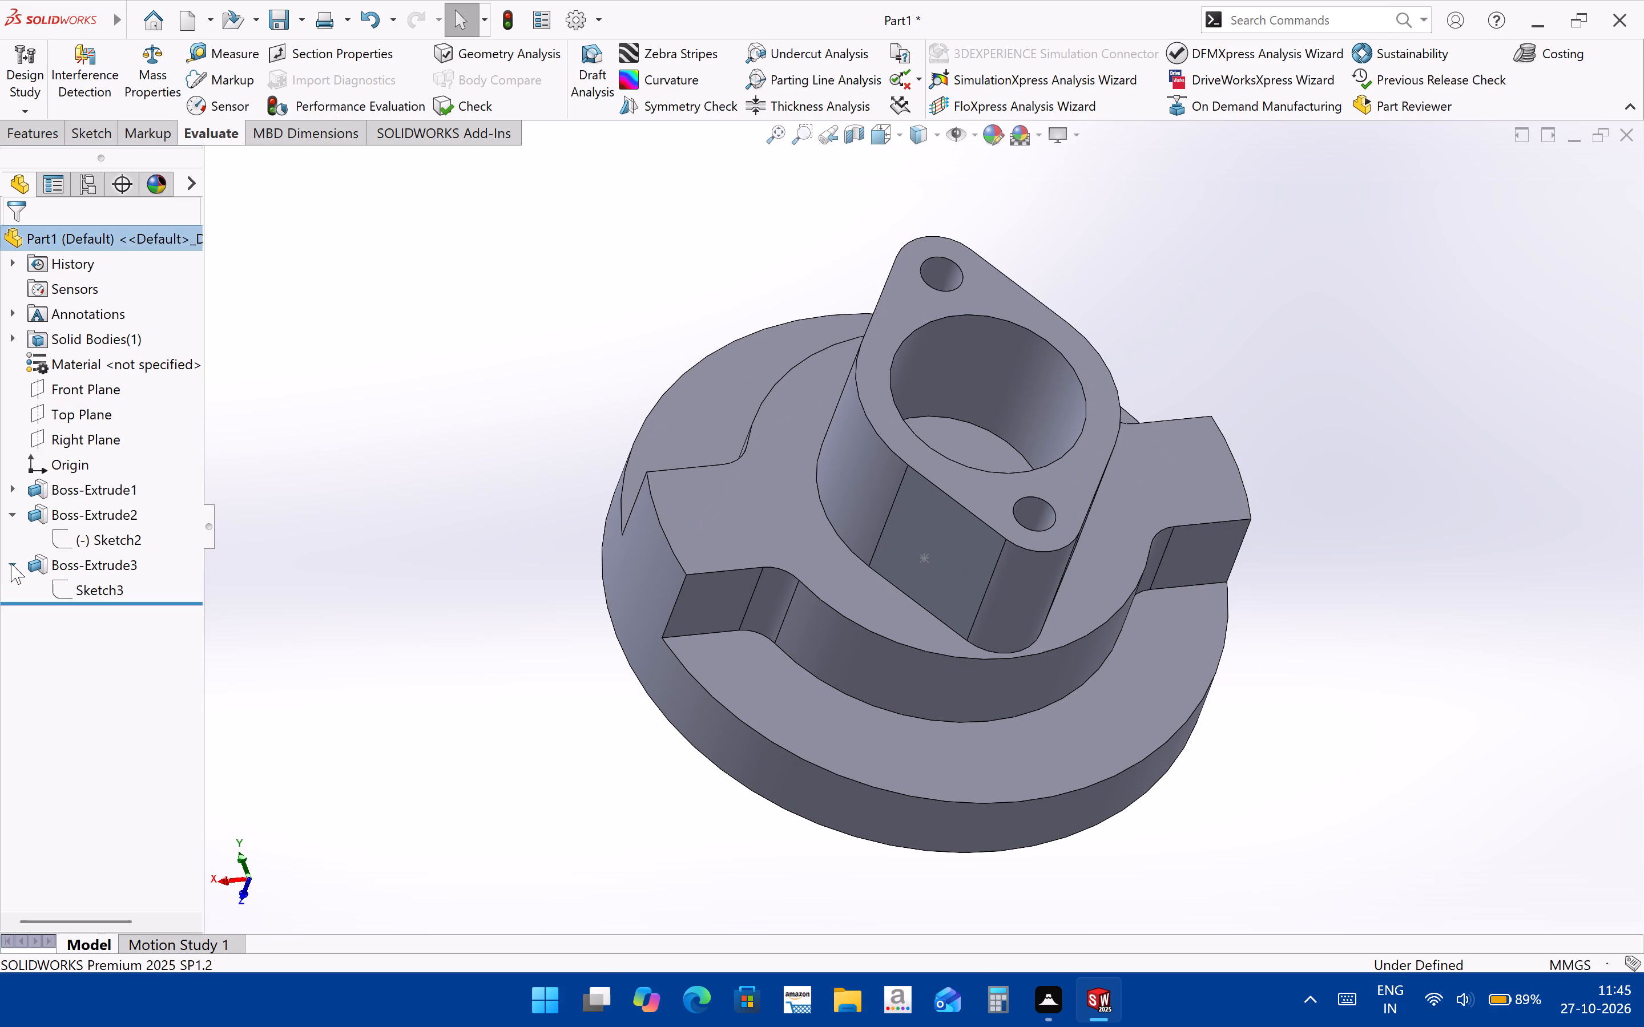
click(79, 581)
click(92, 532)
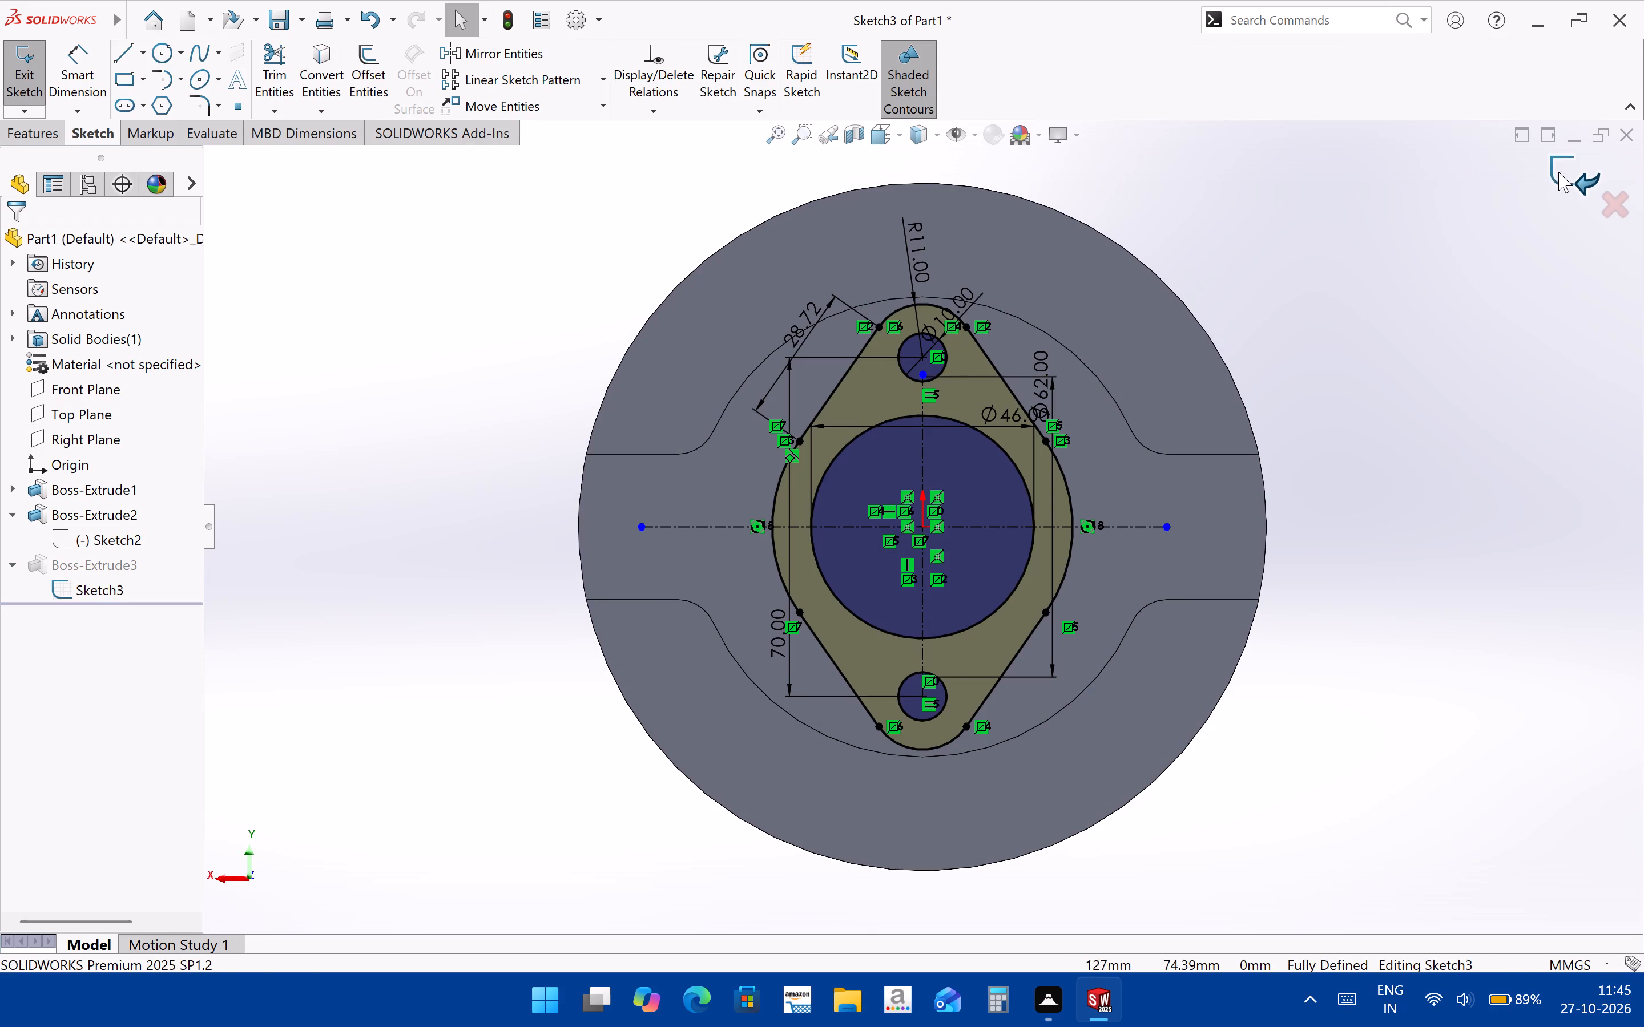
click(1558, 172)
click(1514, 498)
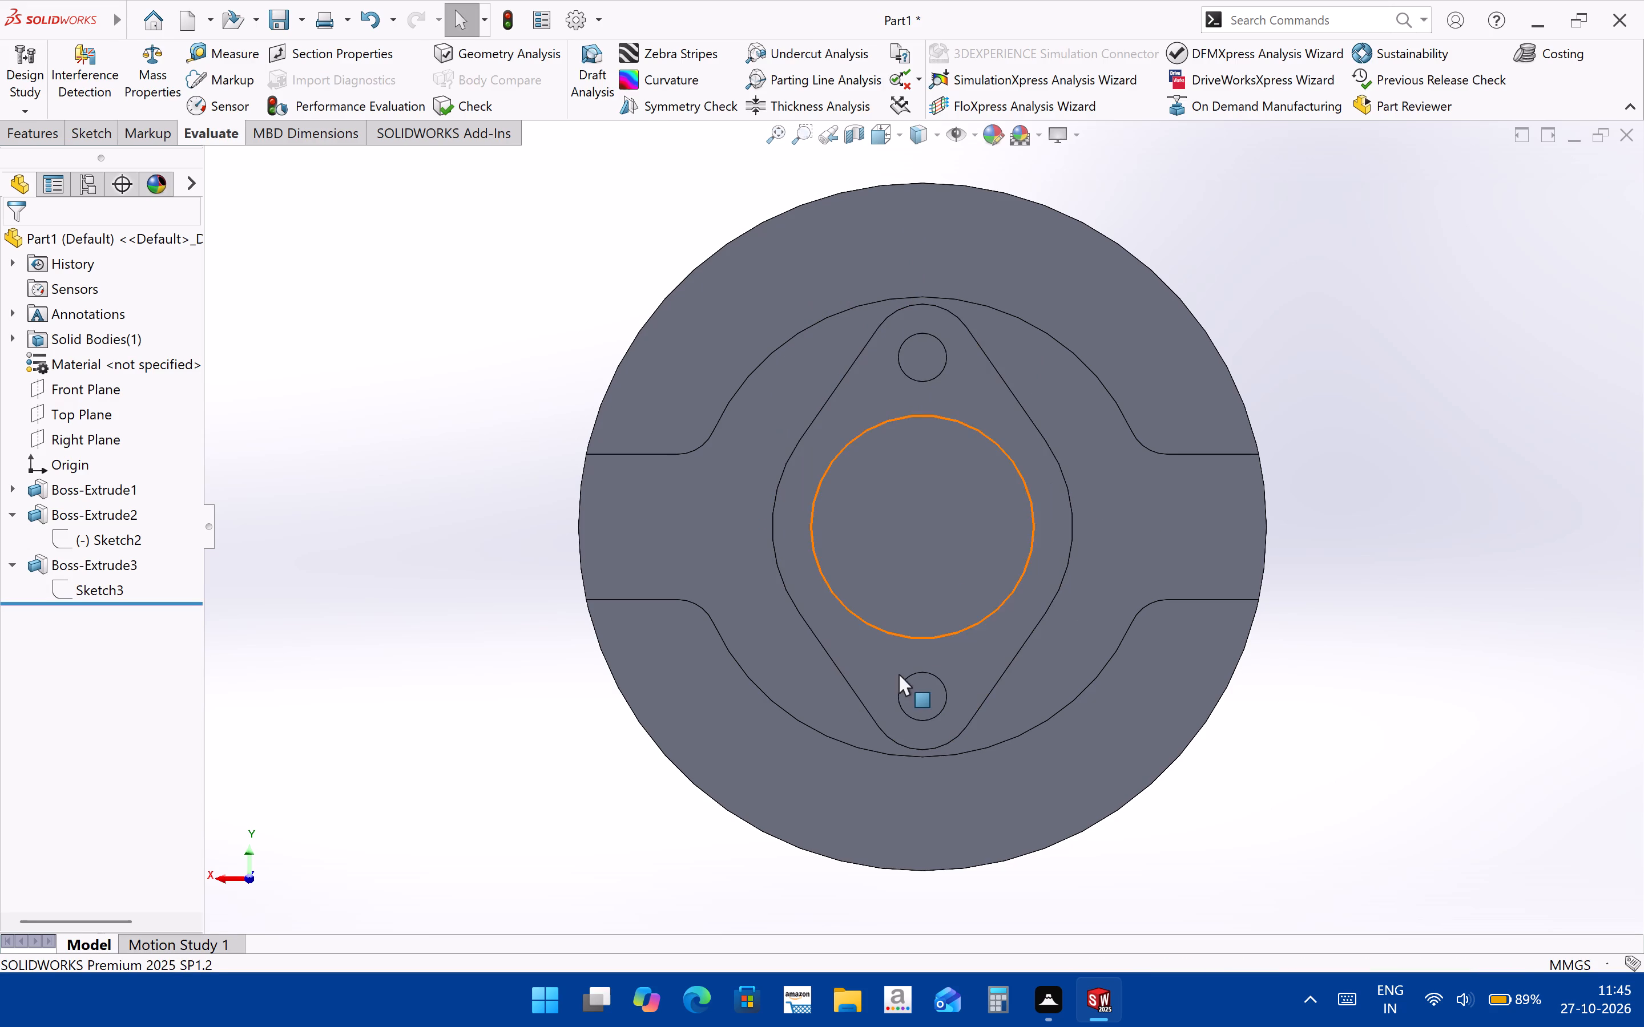
middle_drag(898, 673, 921, 448)
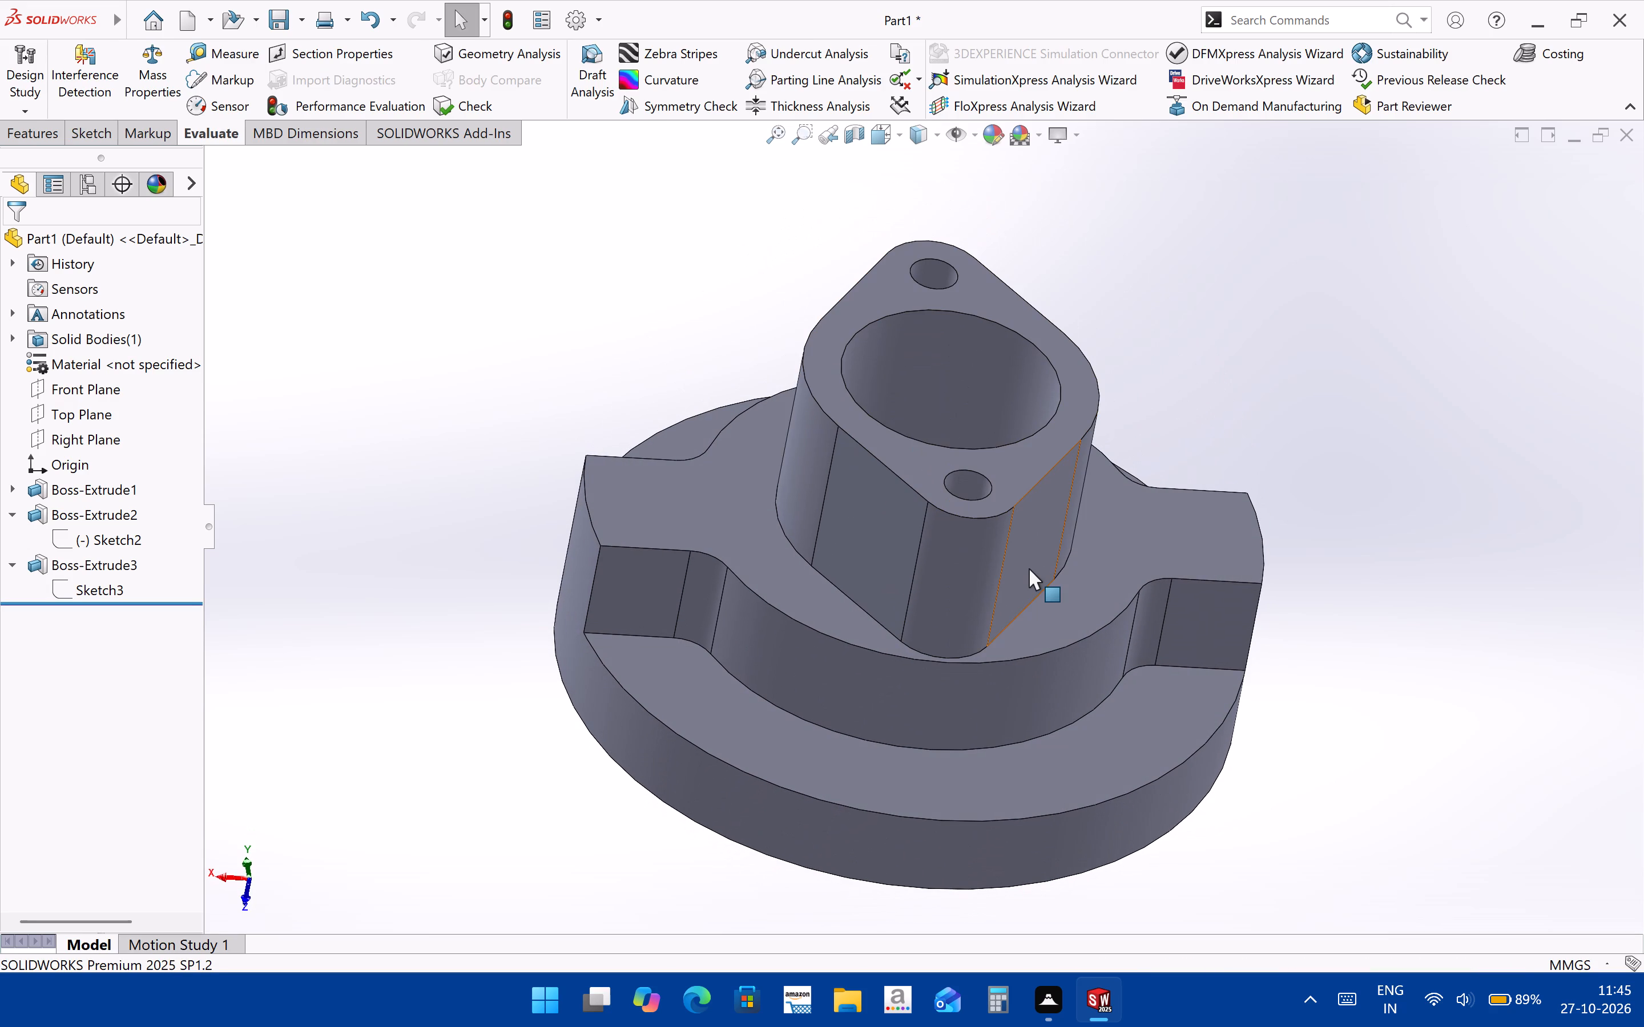
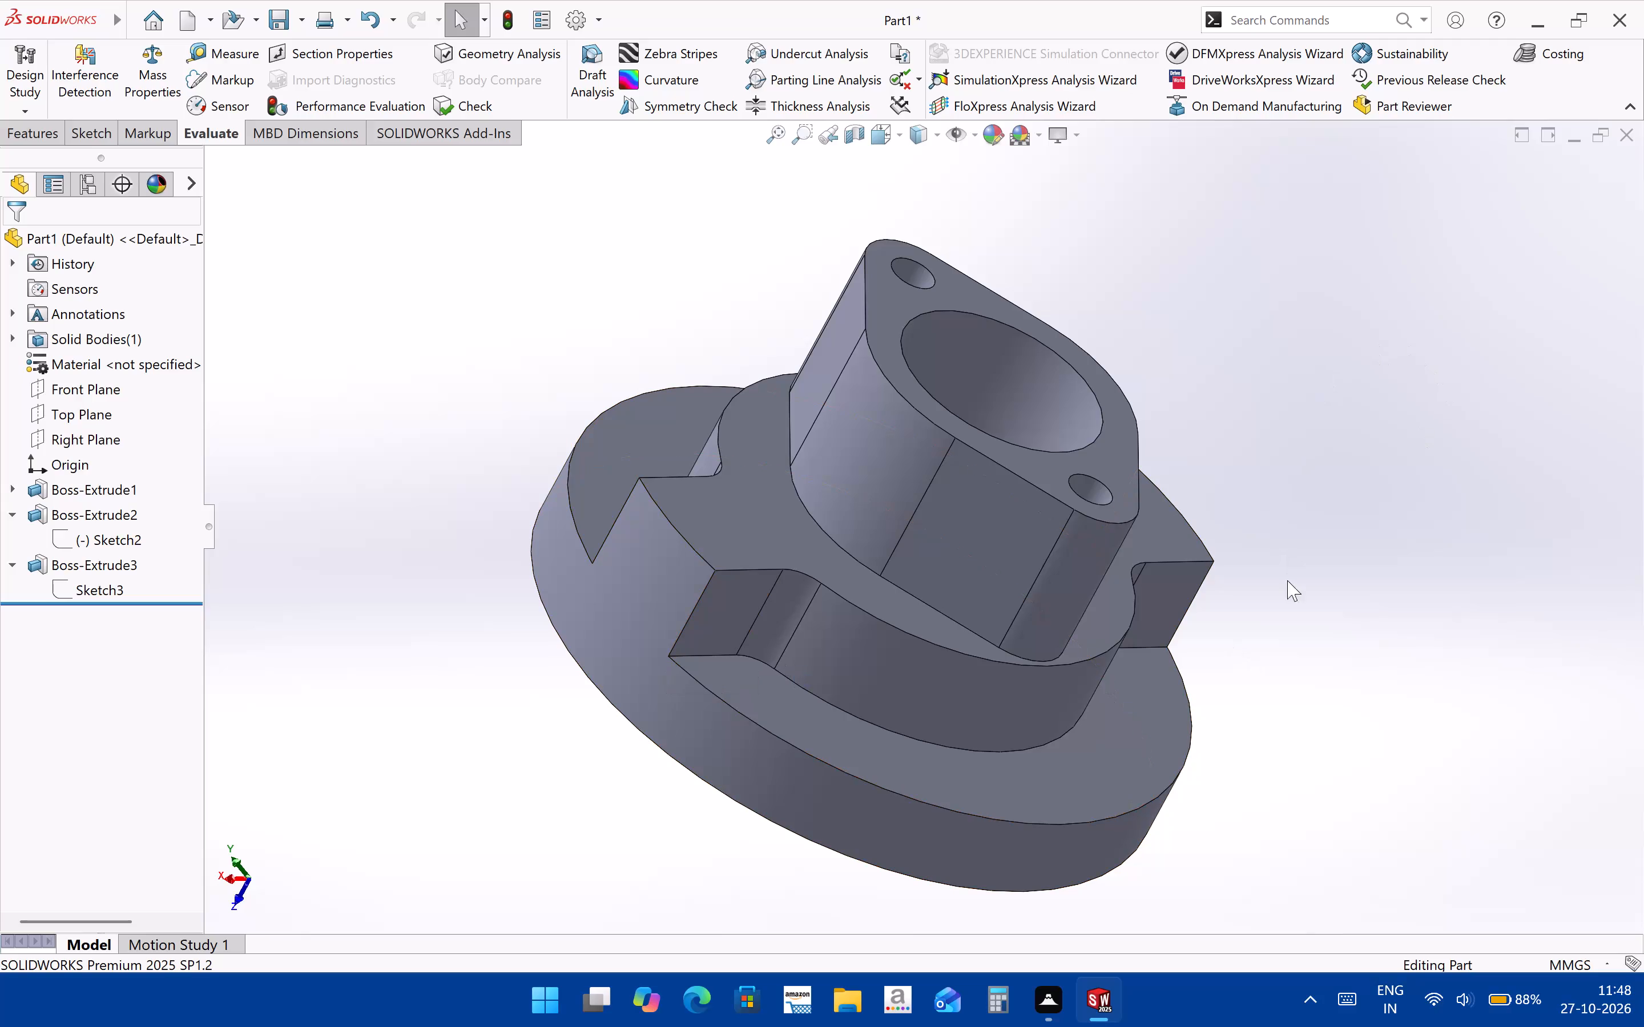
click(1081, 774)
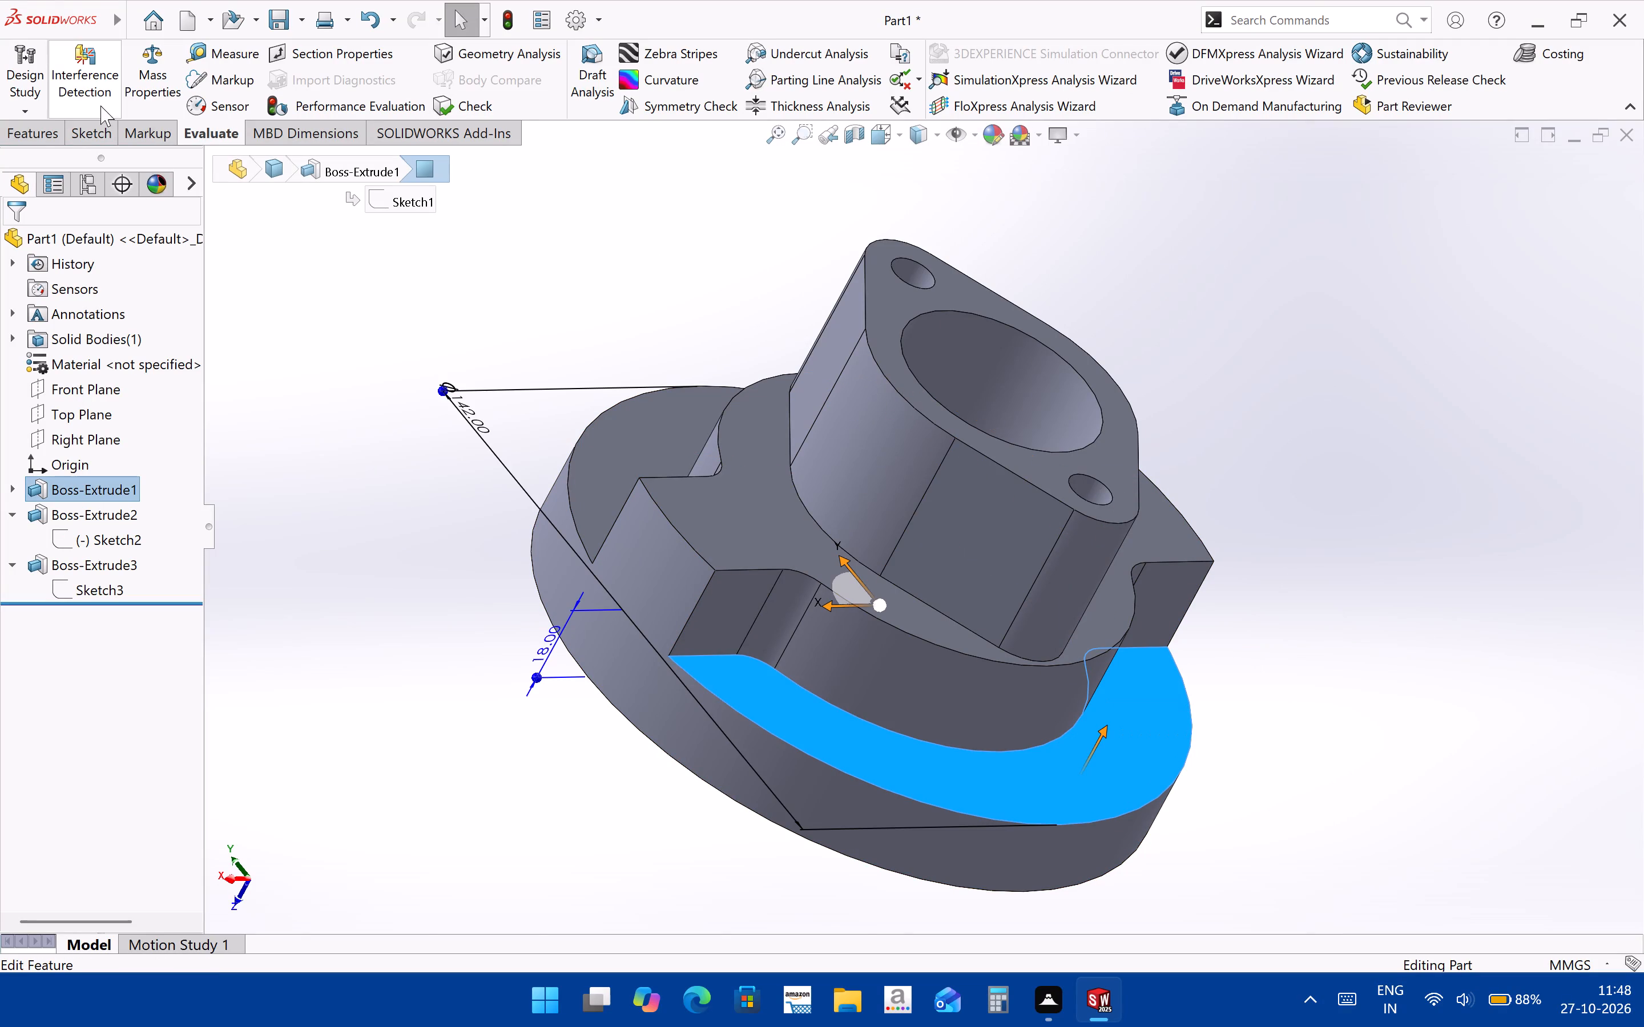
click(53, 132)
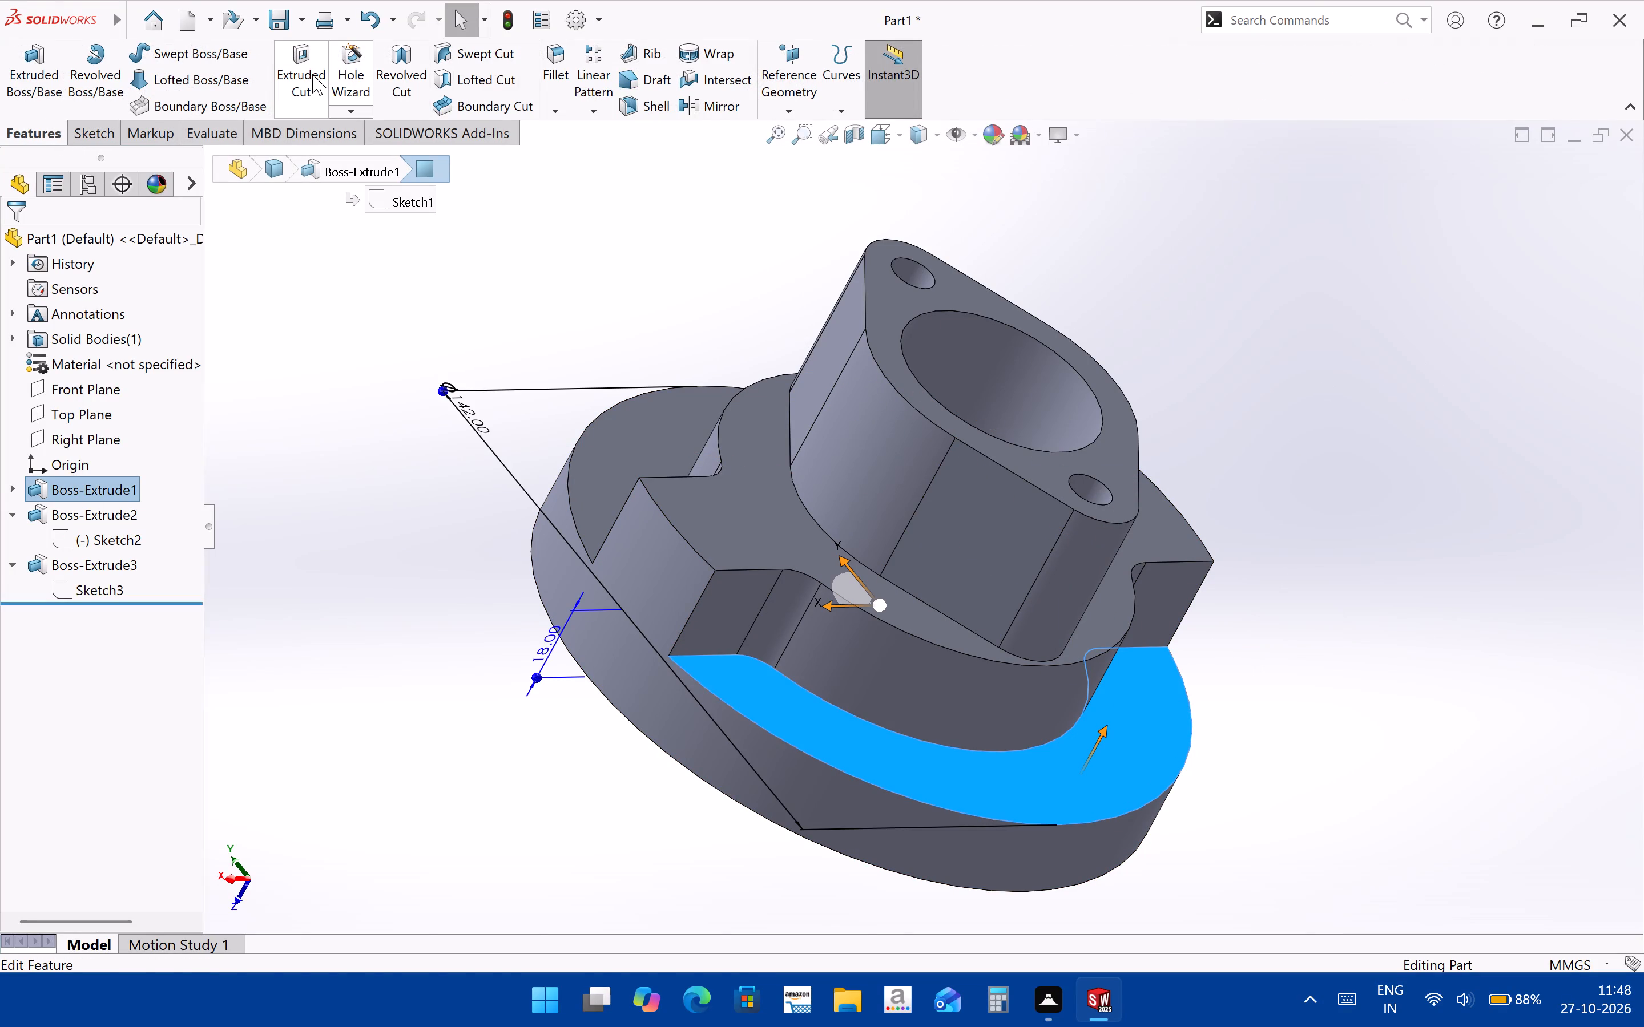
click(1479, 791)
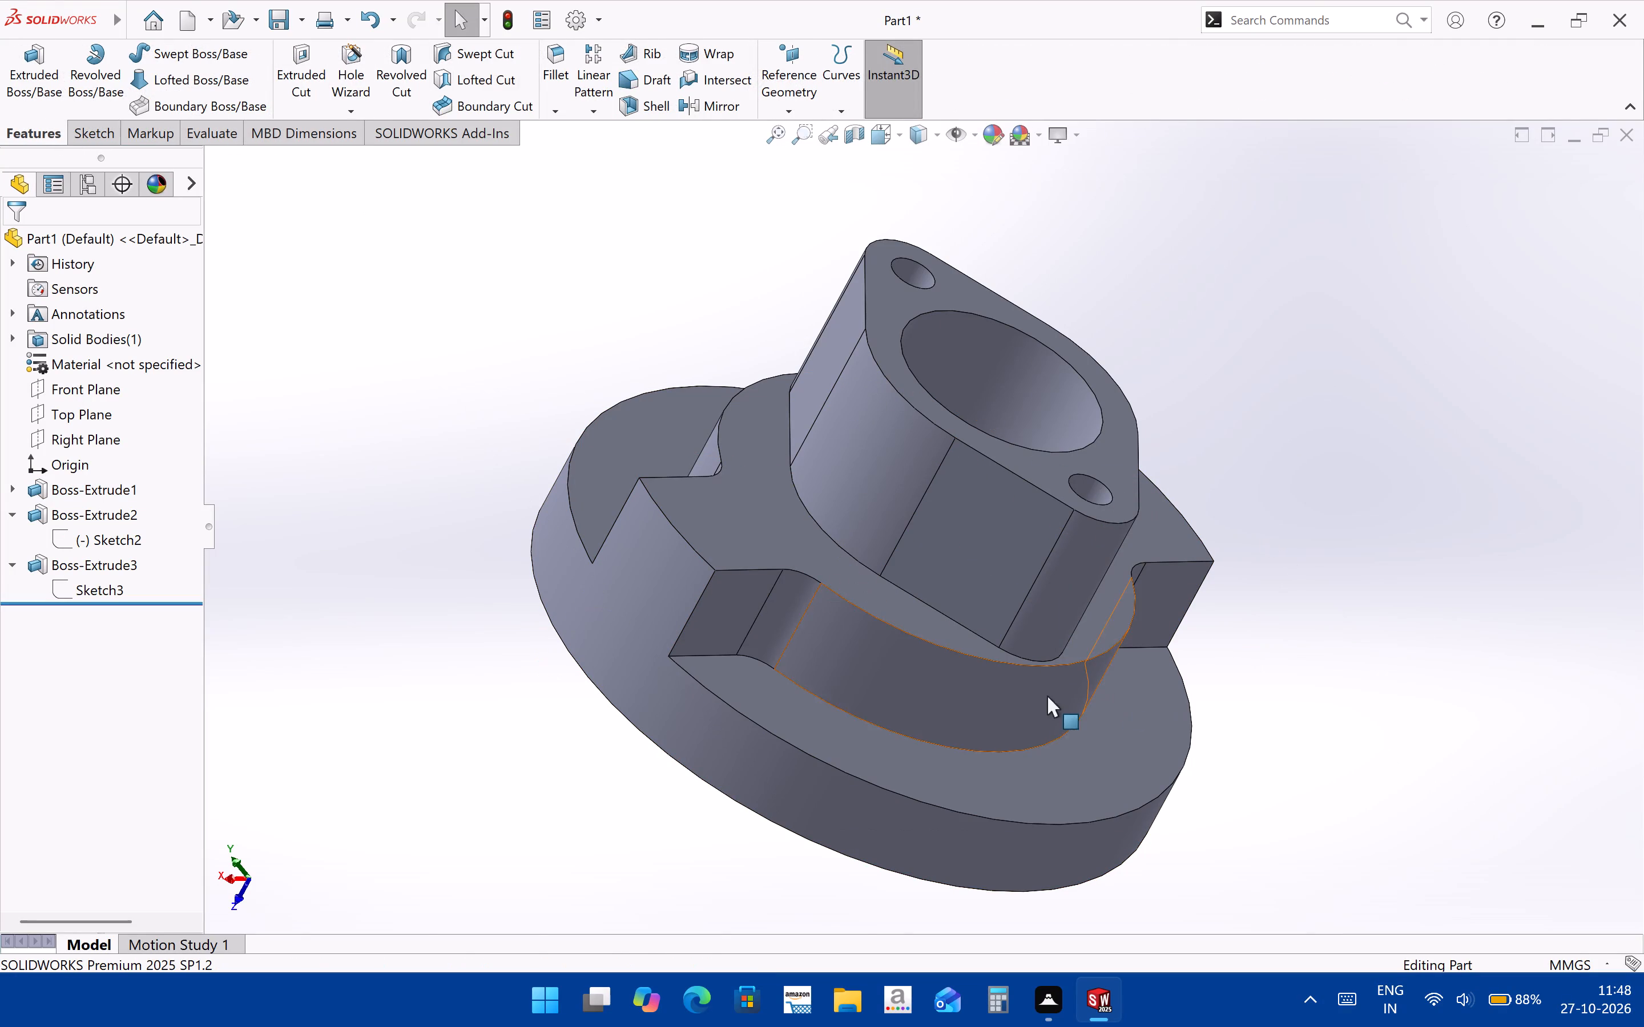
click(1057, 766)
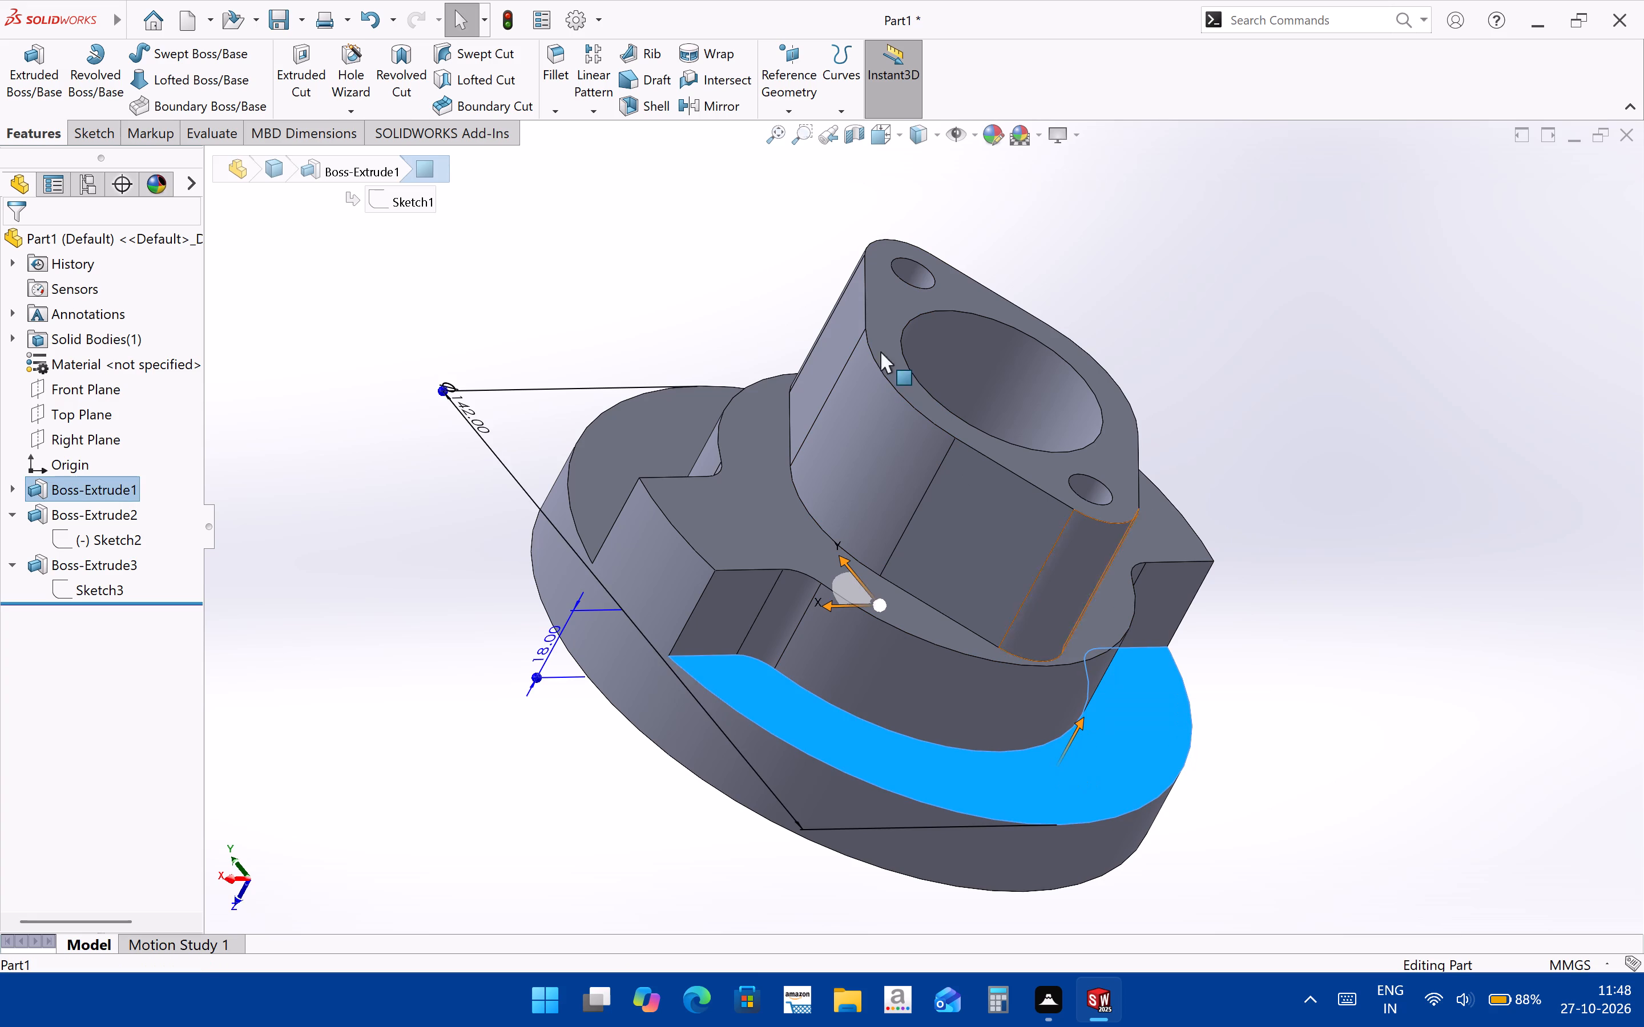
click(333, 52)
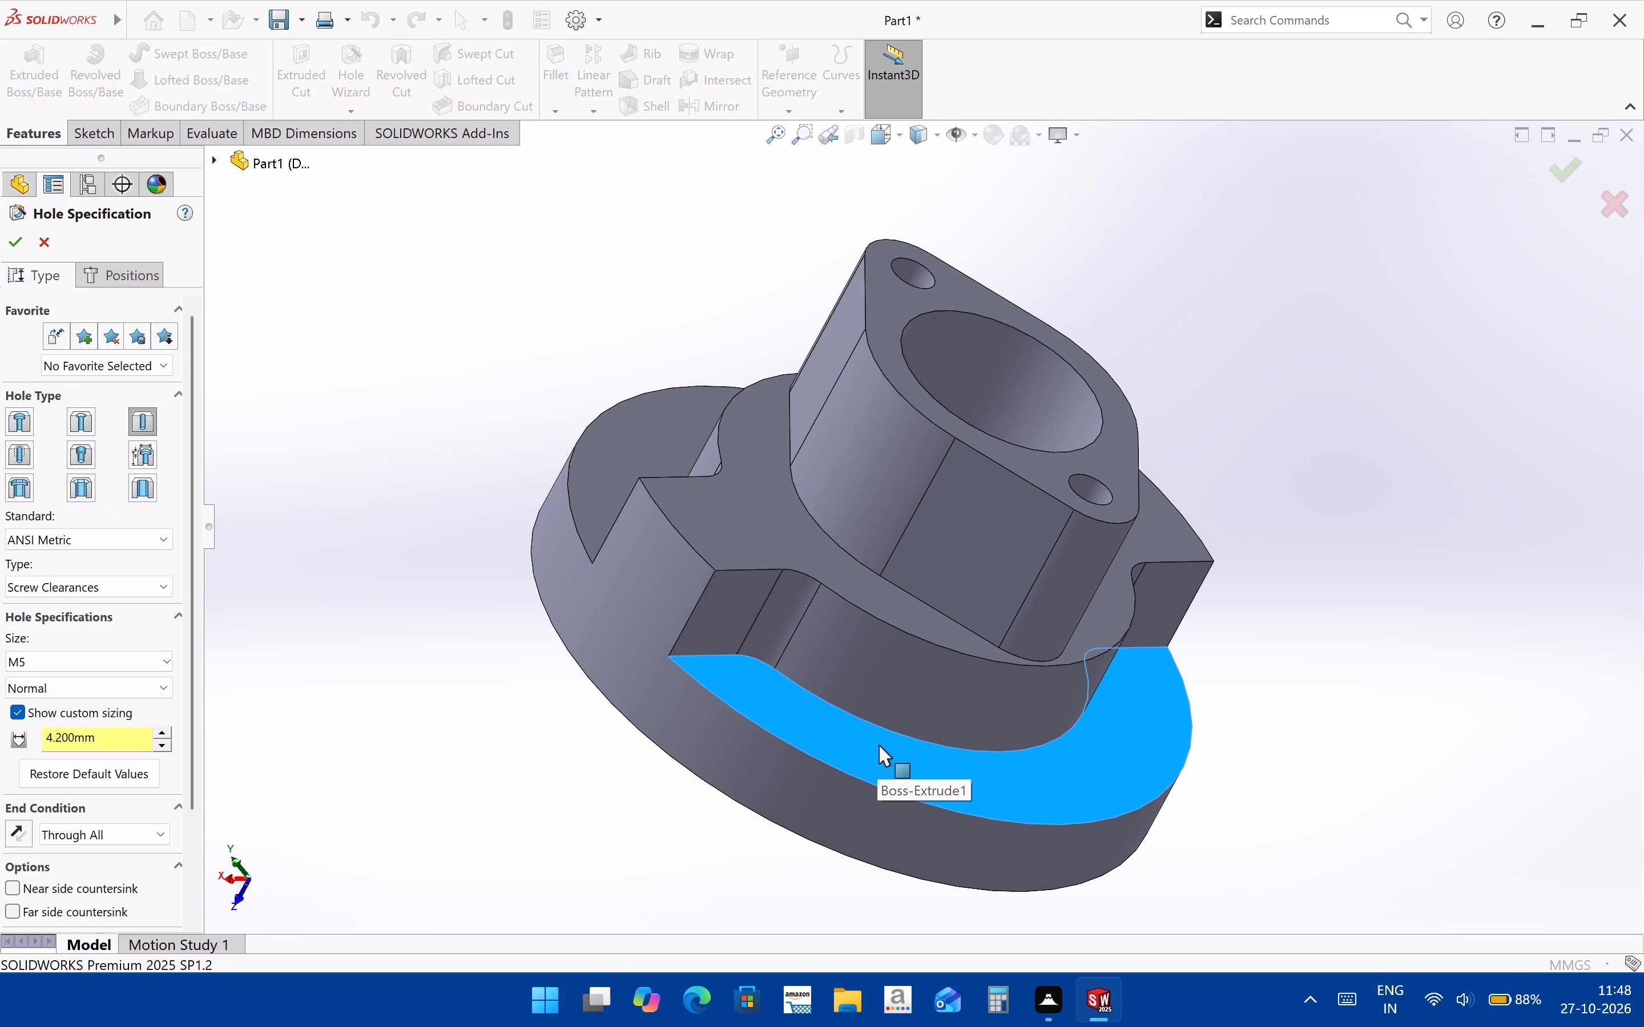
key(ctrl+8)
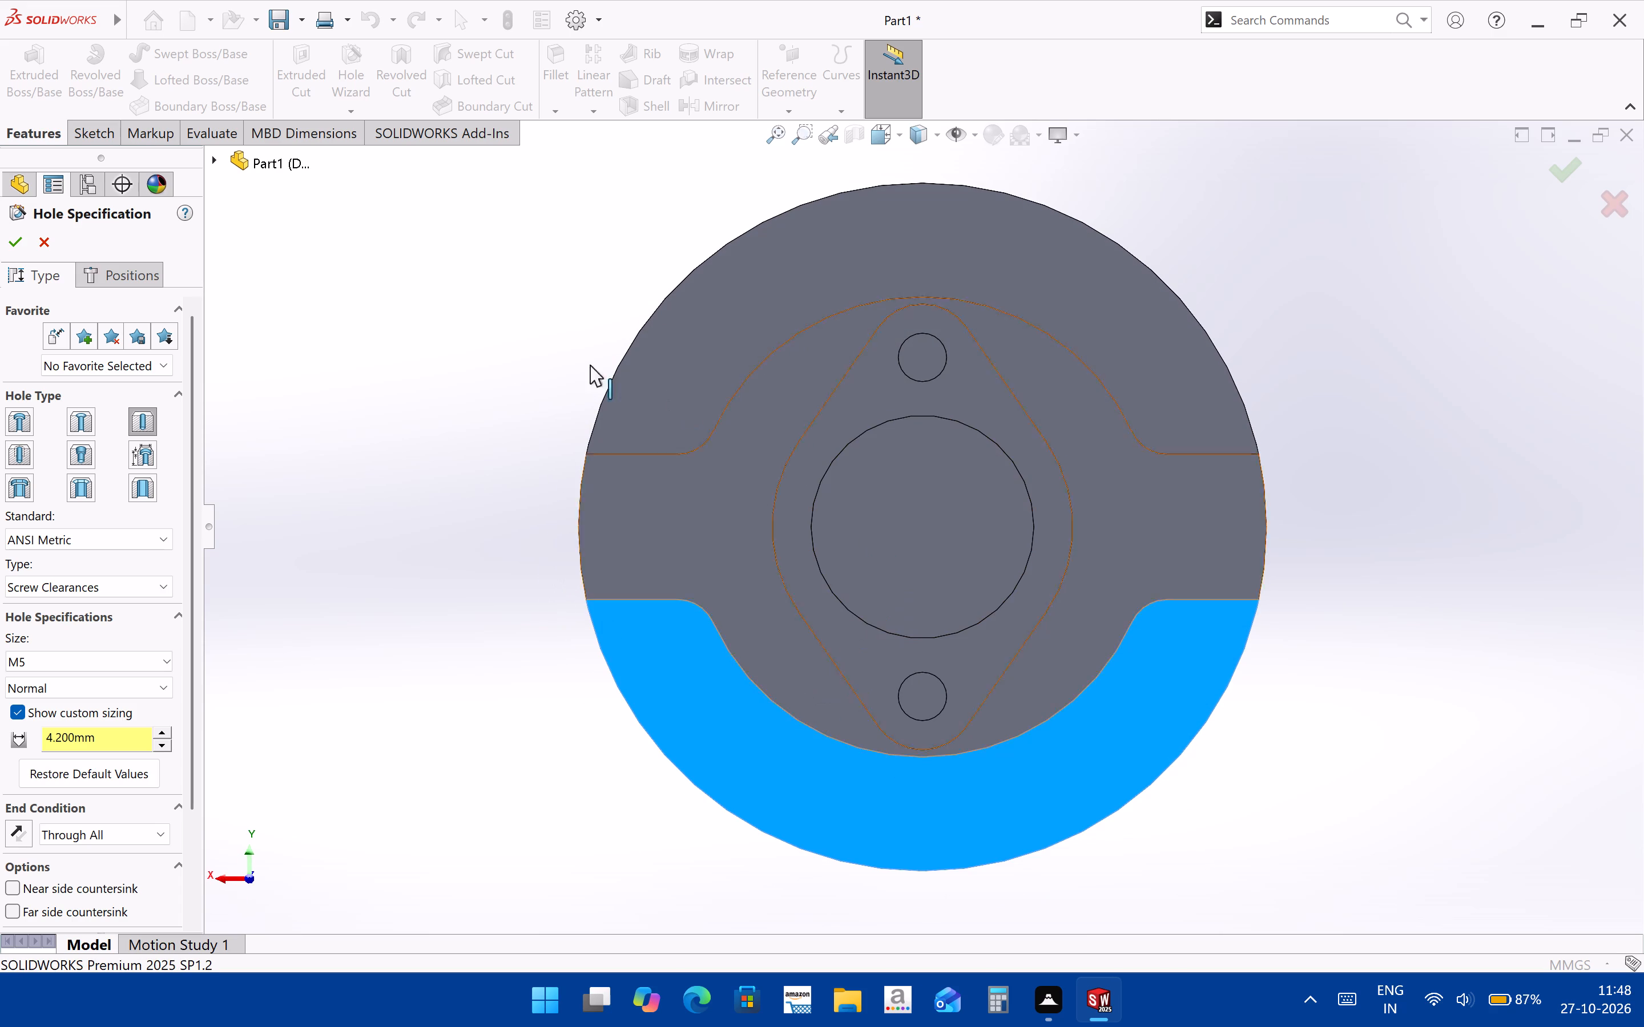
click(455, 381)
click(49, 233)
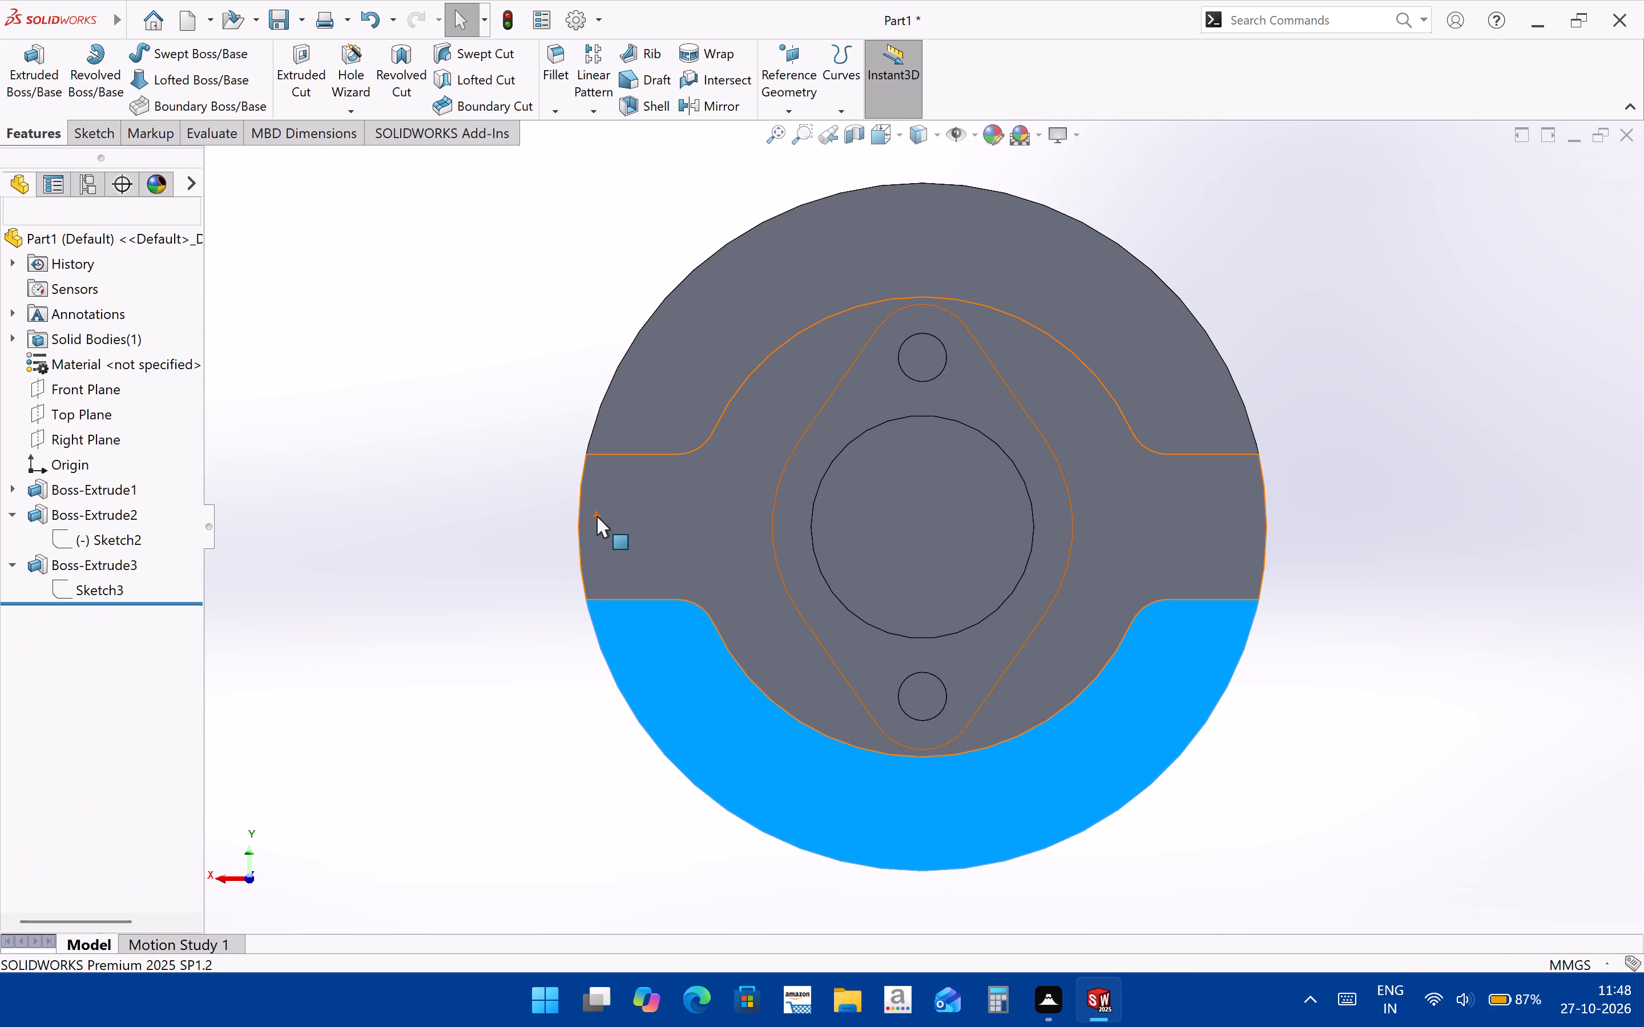
On the flange face, sketch a vertical construction centreline about 166 mm long through the origin and exit the sketch.
click(94, 126)
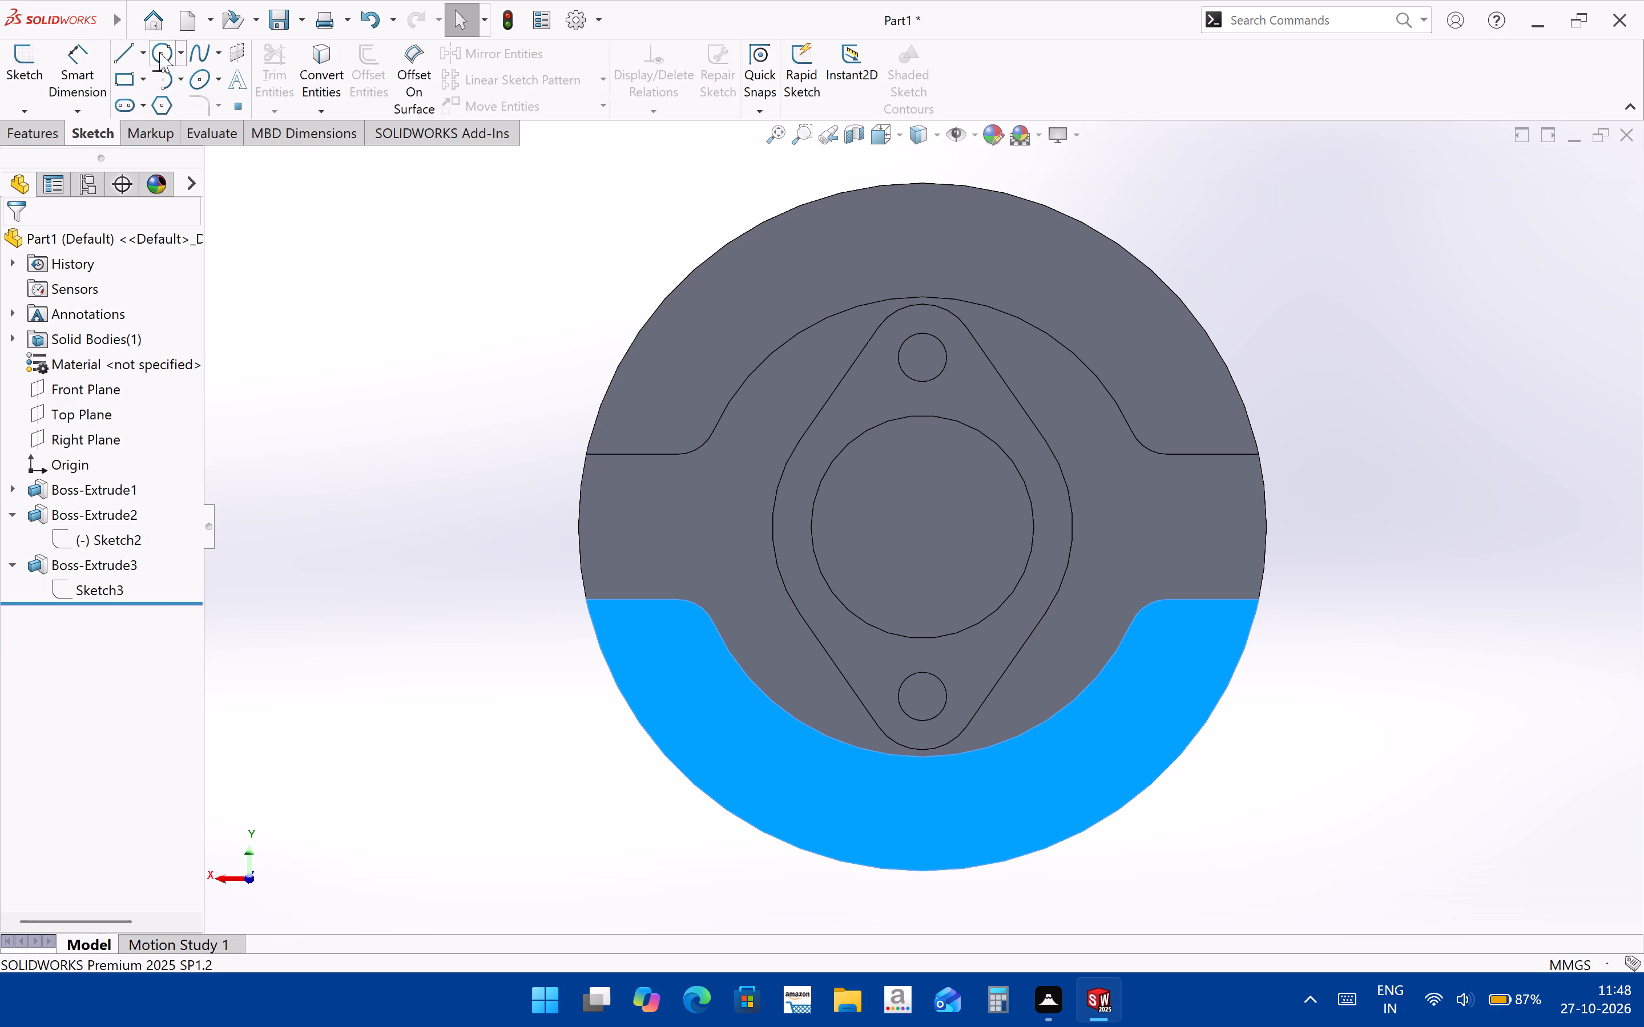
click(148, 51)
click(164, 108)
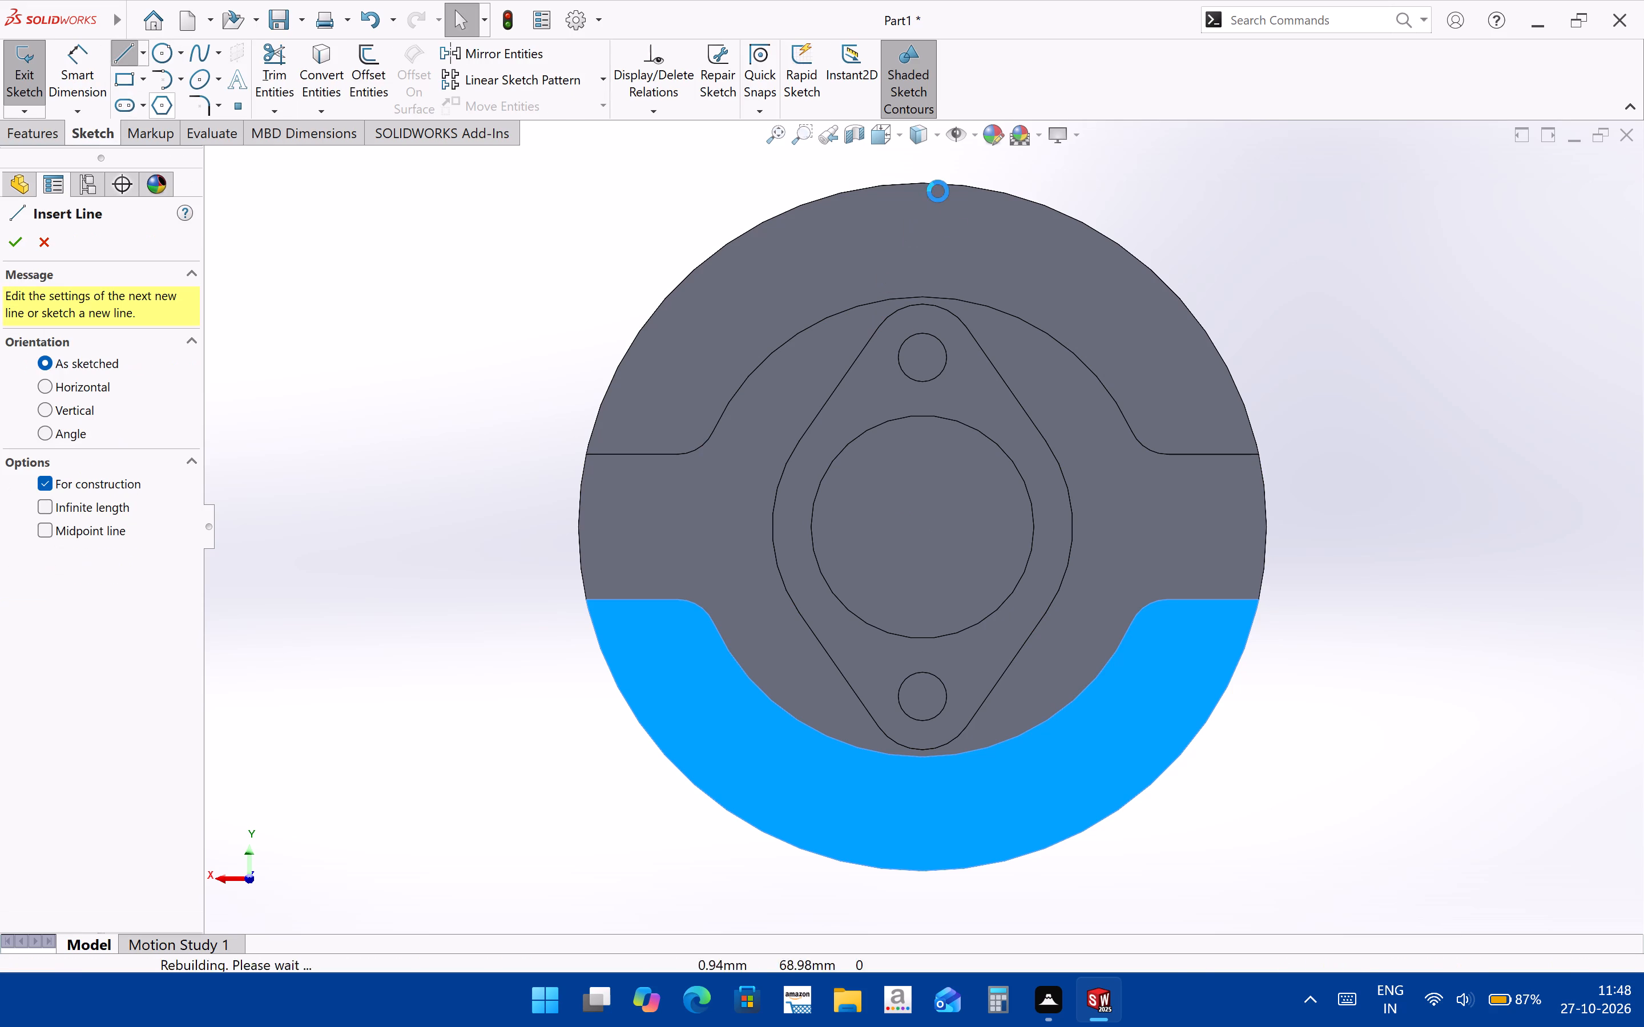
scroll(942, 415, up, 2)
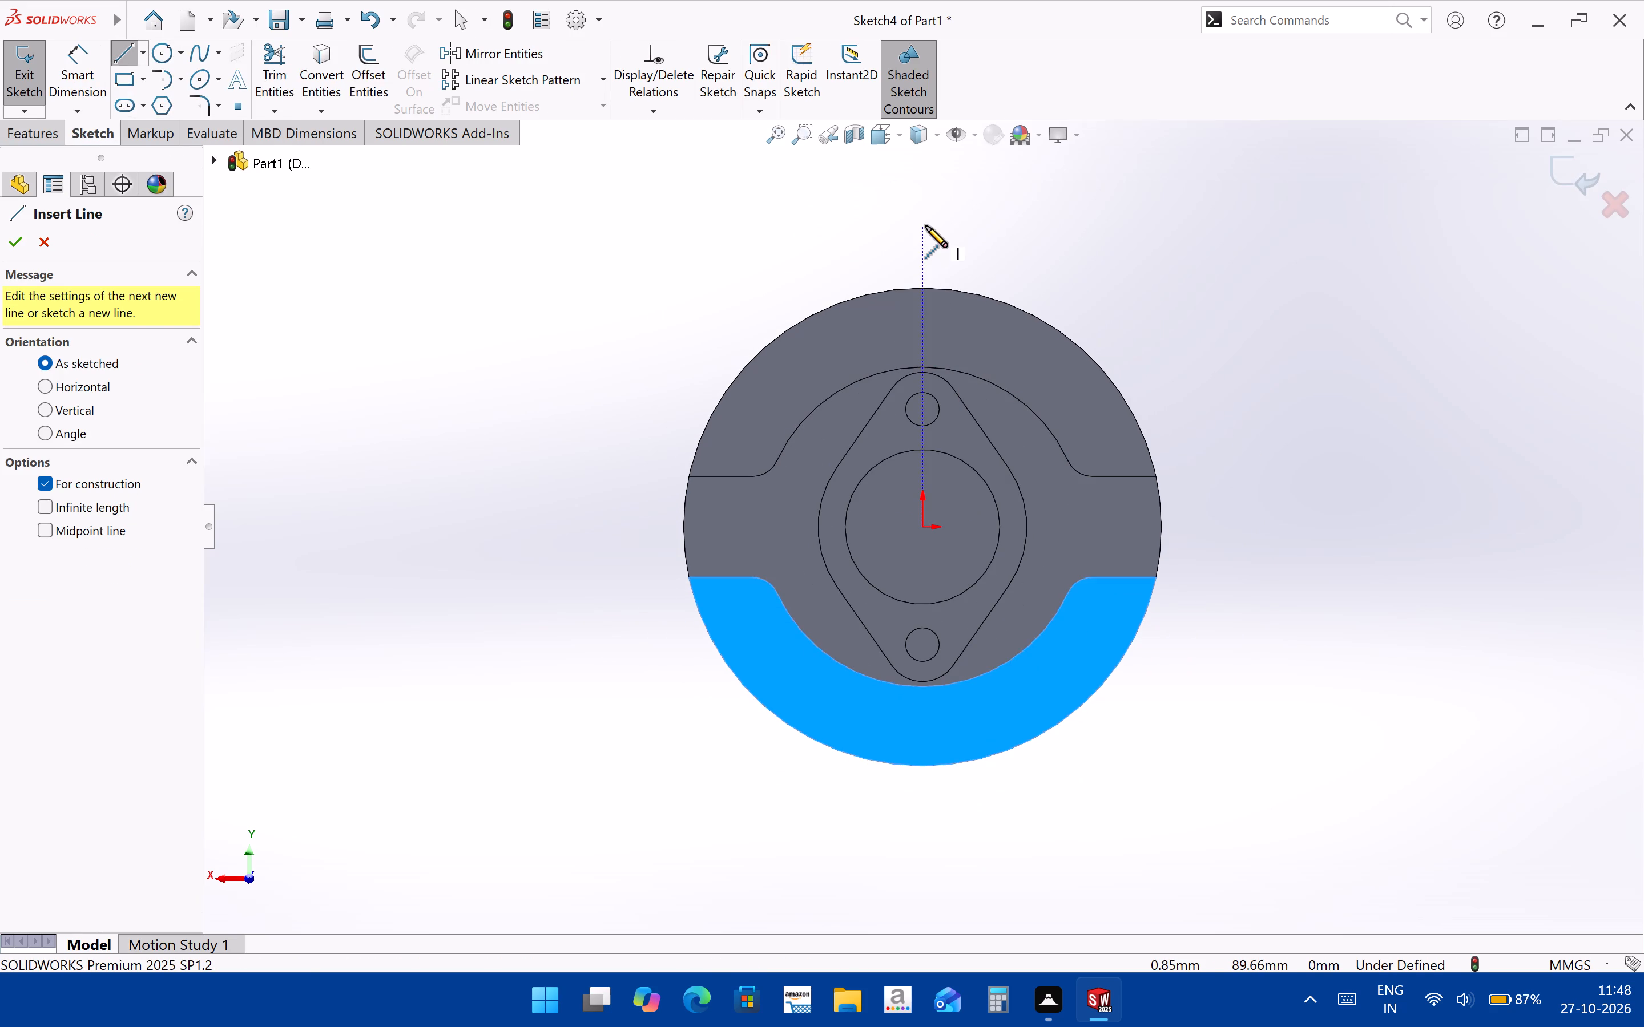
click(925, 225)
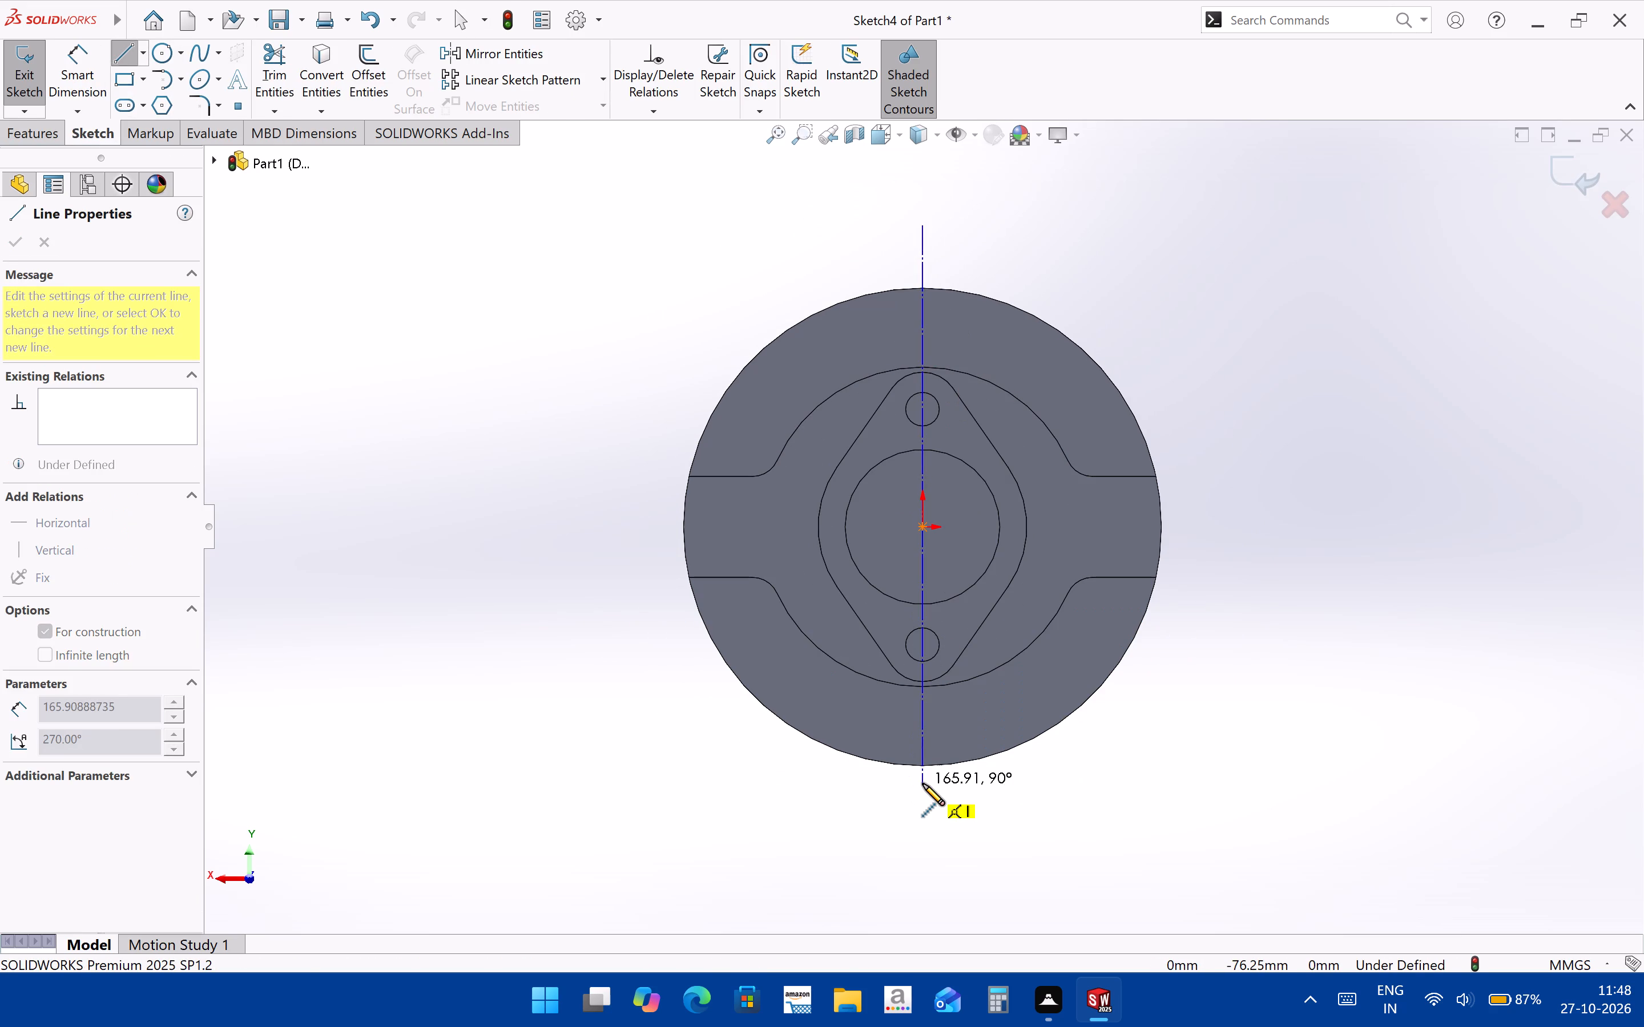
click(922, 783)
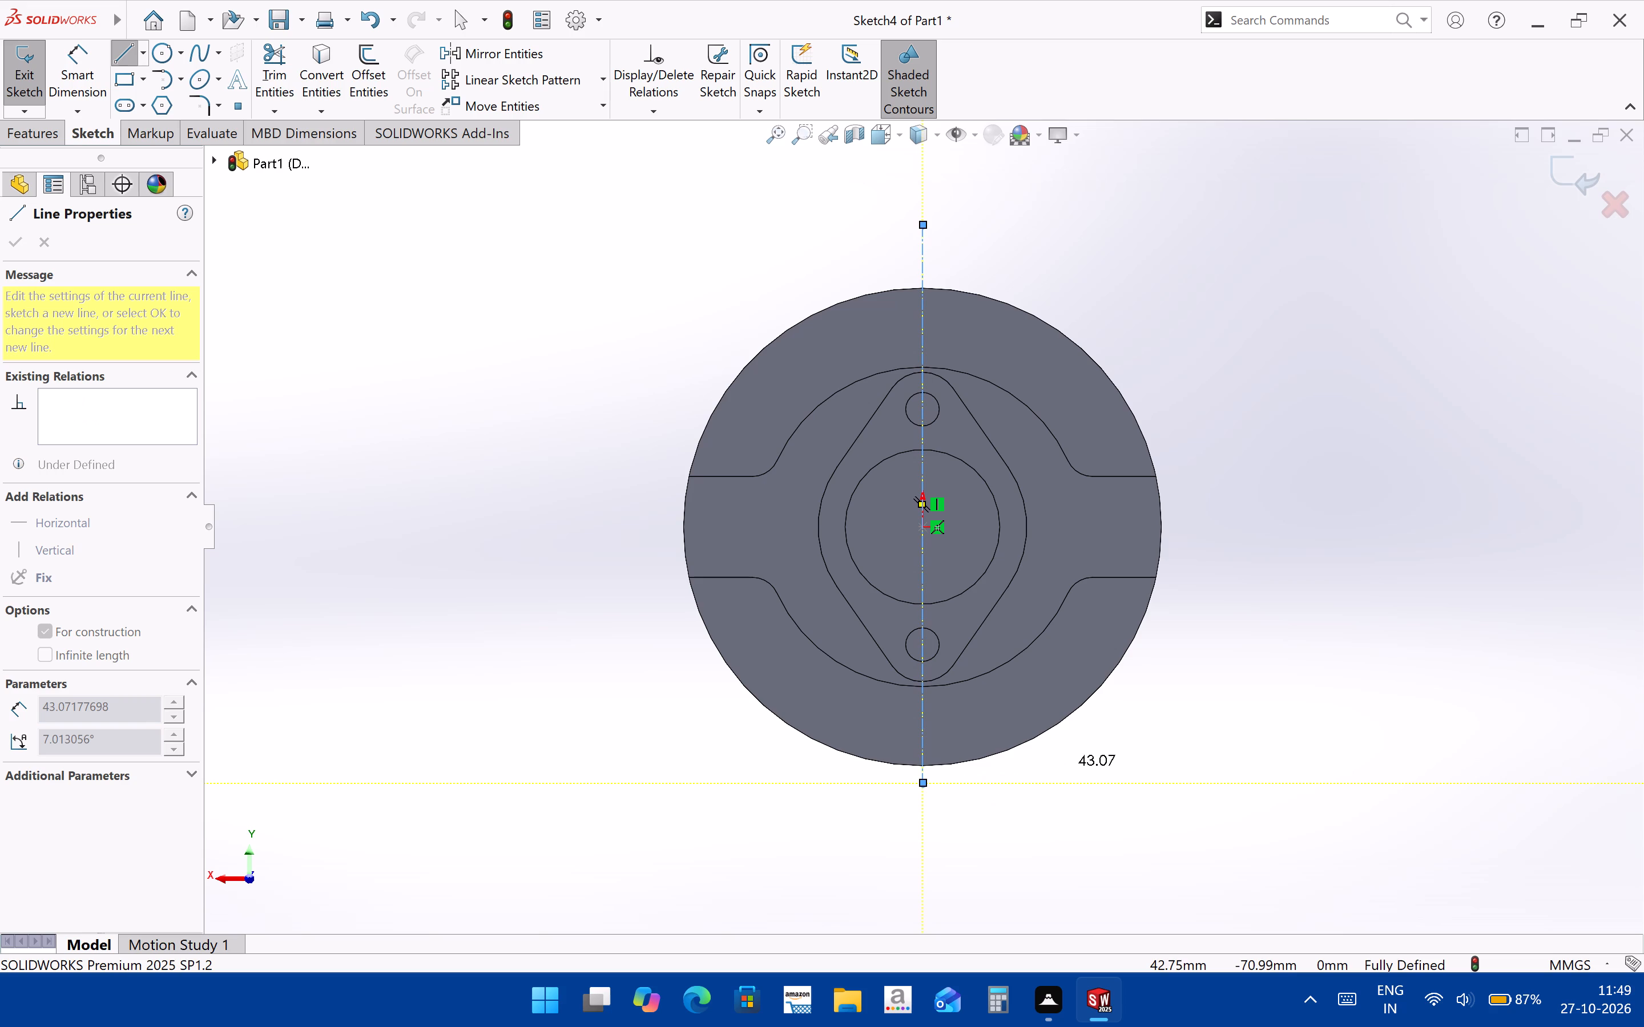
key(Escape)
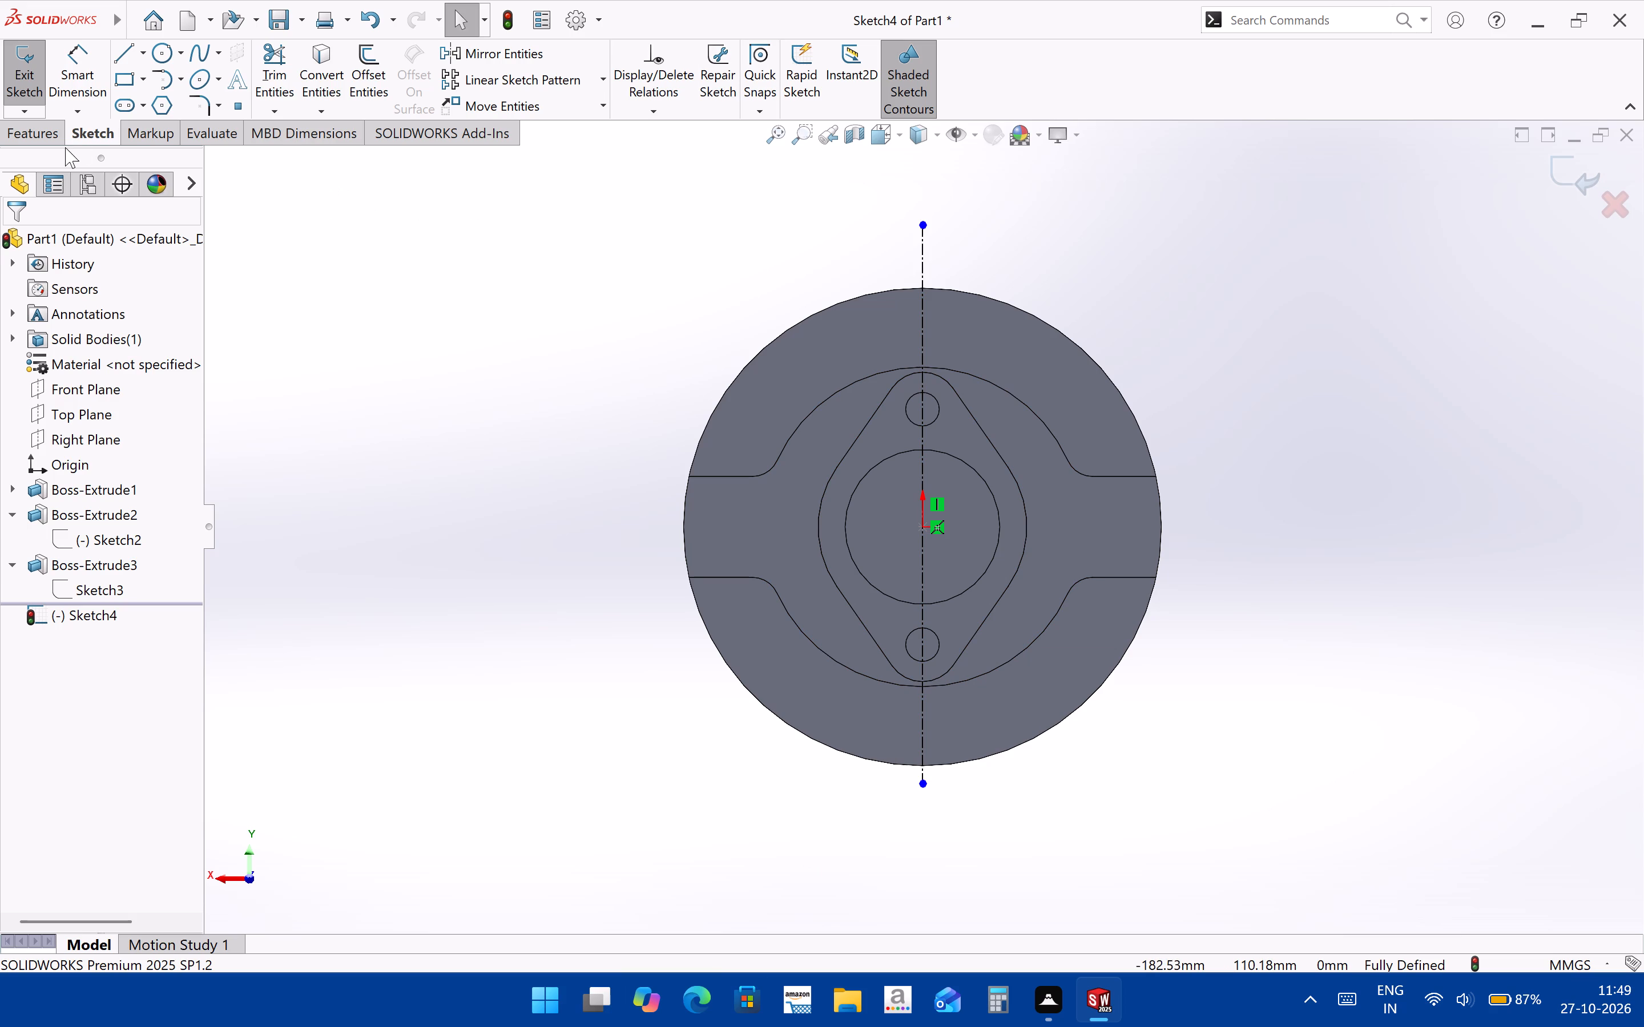
click(54, 132)
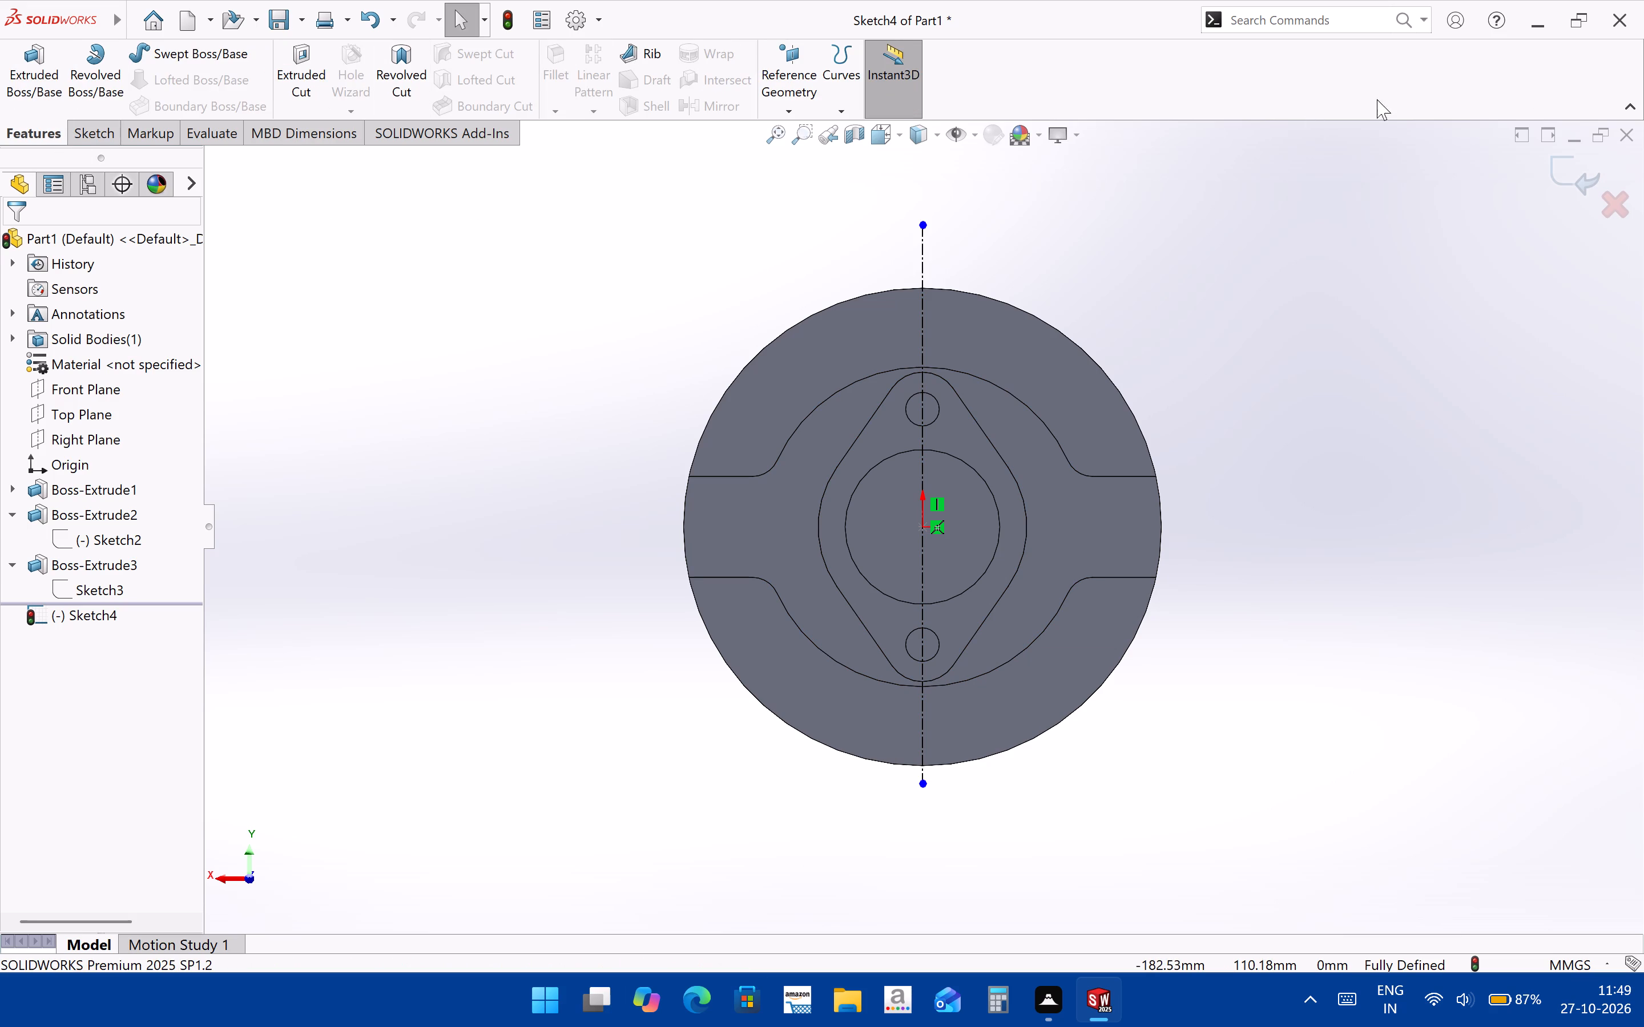
click(1578, 168)
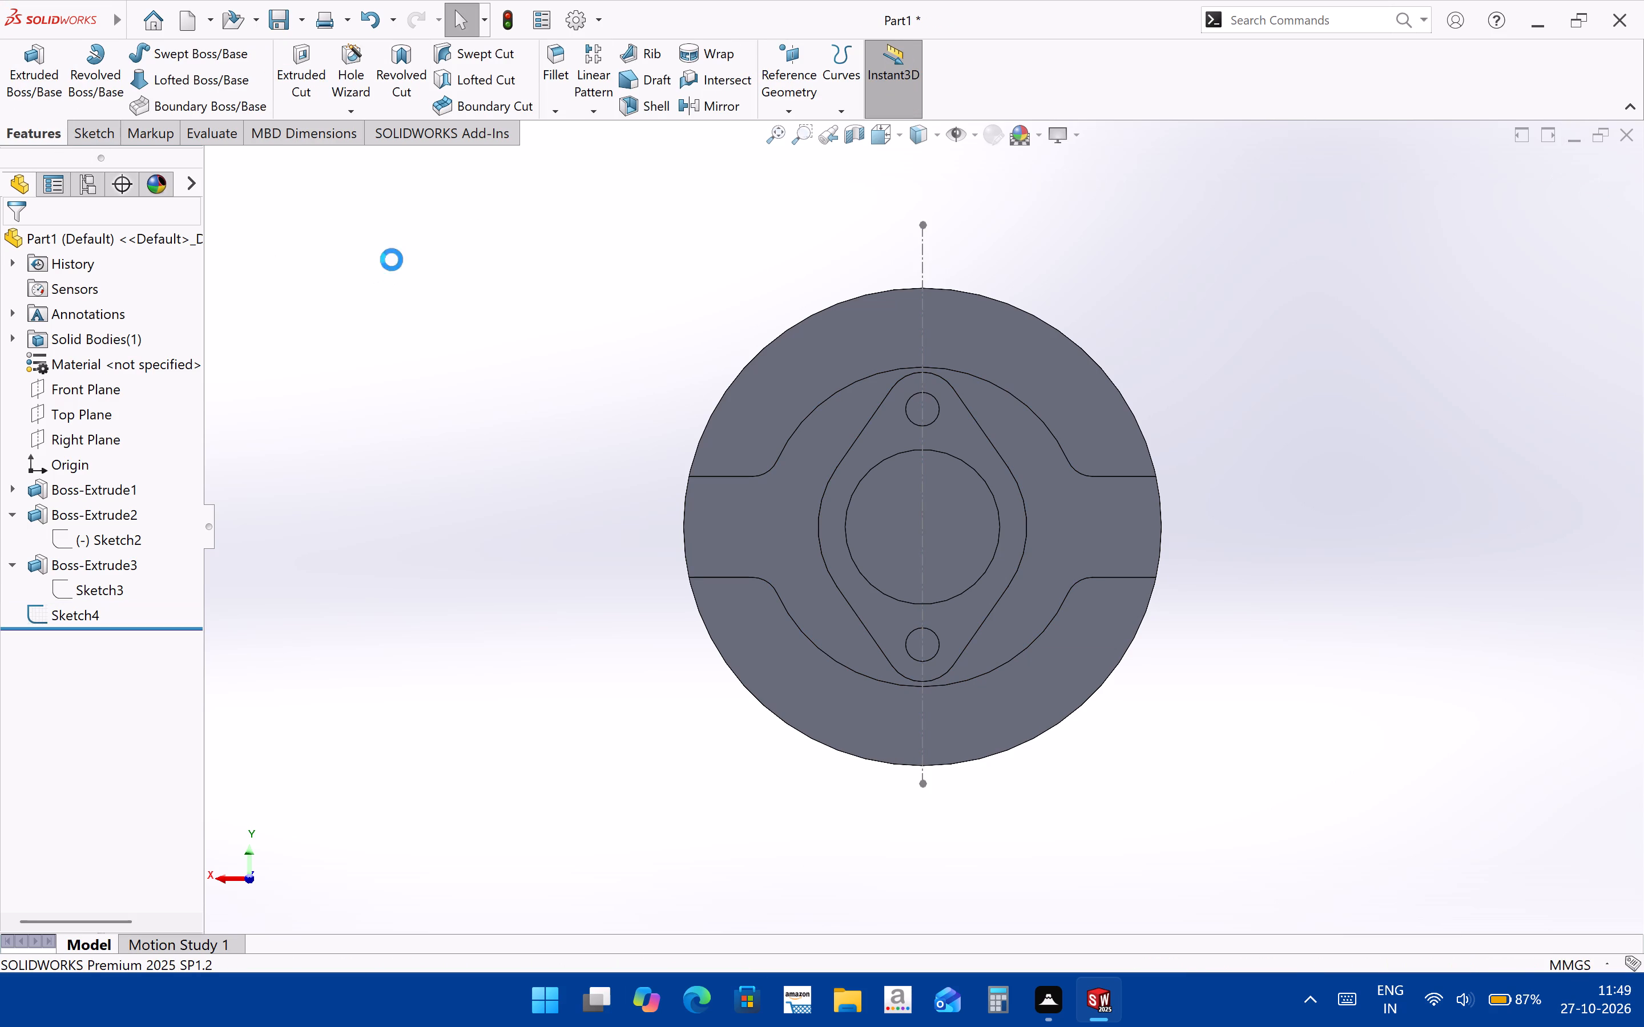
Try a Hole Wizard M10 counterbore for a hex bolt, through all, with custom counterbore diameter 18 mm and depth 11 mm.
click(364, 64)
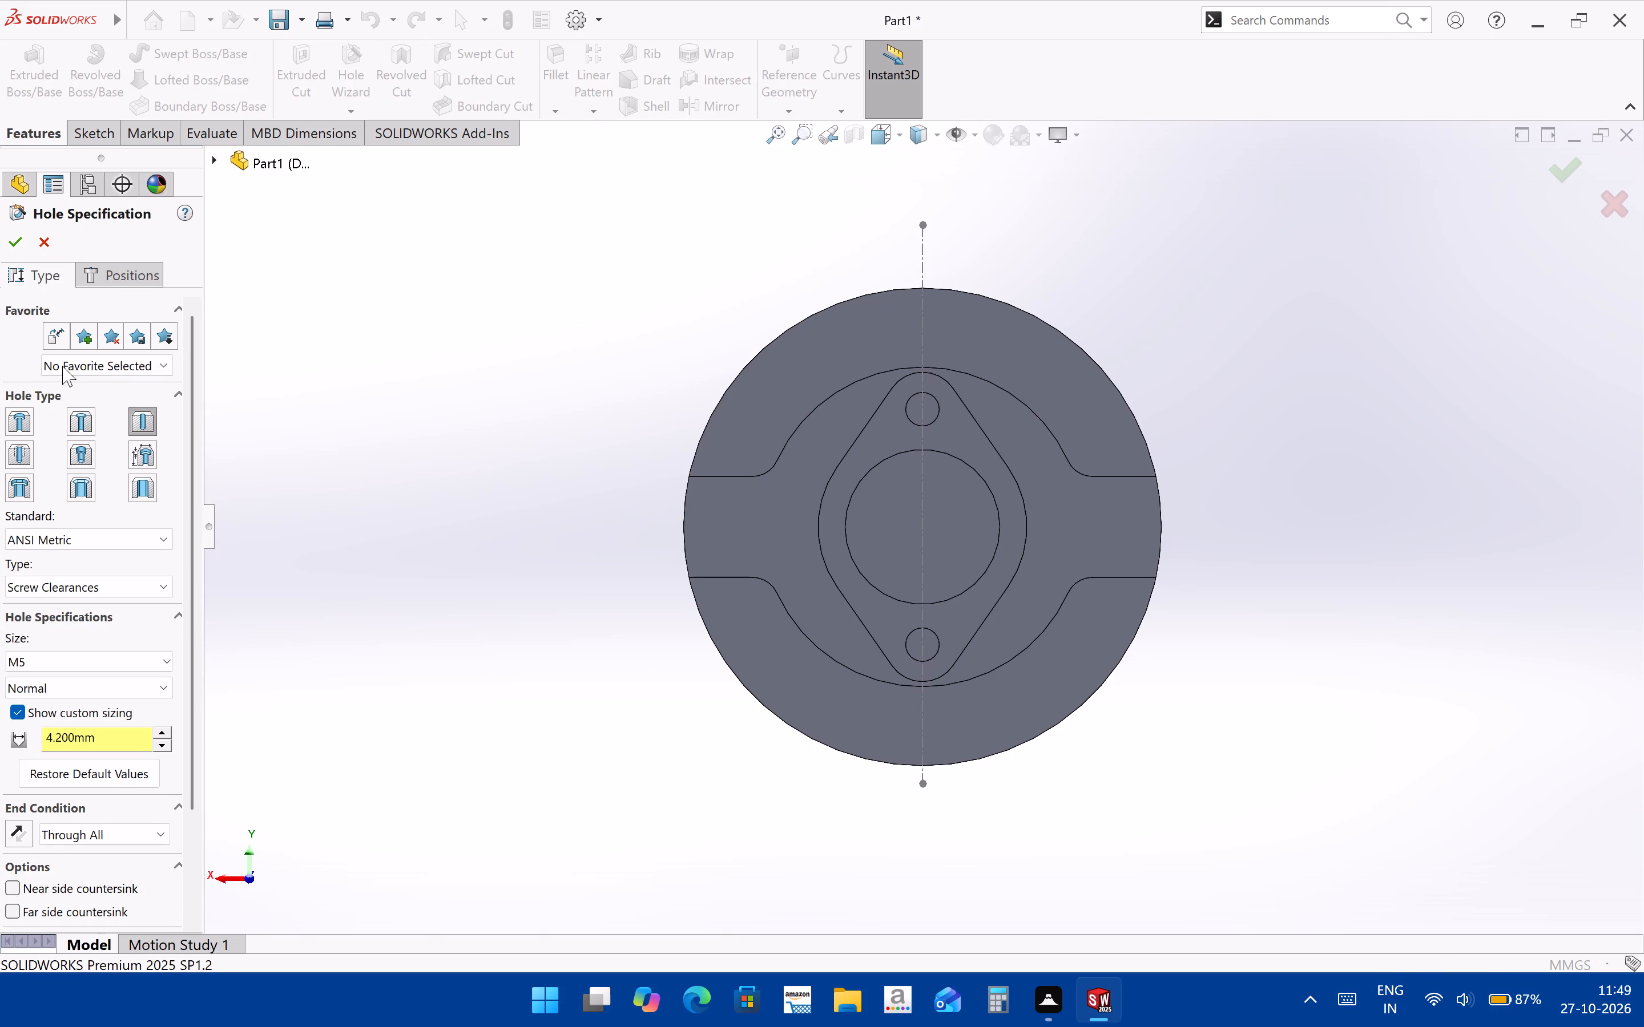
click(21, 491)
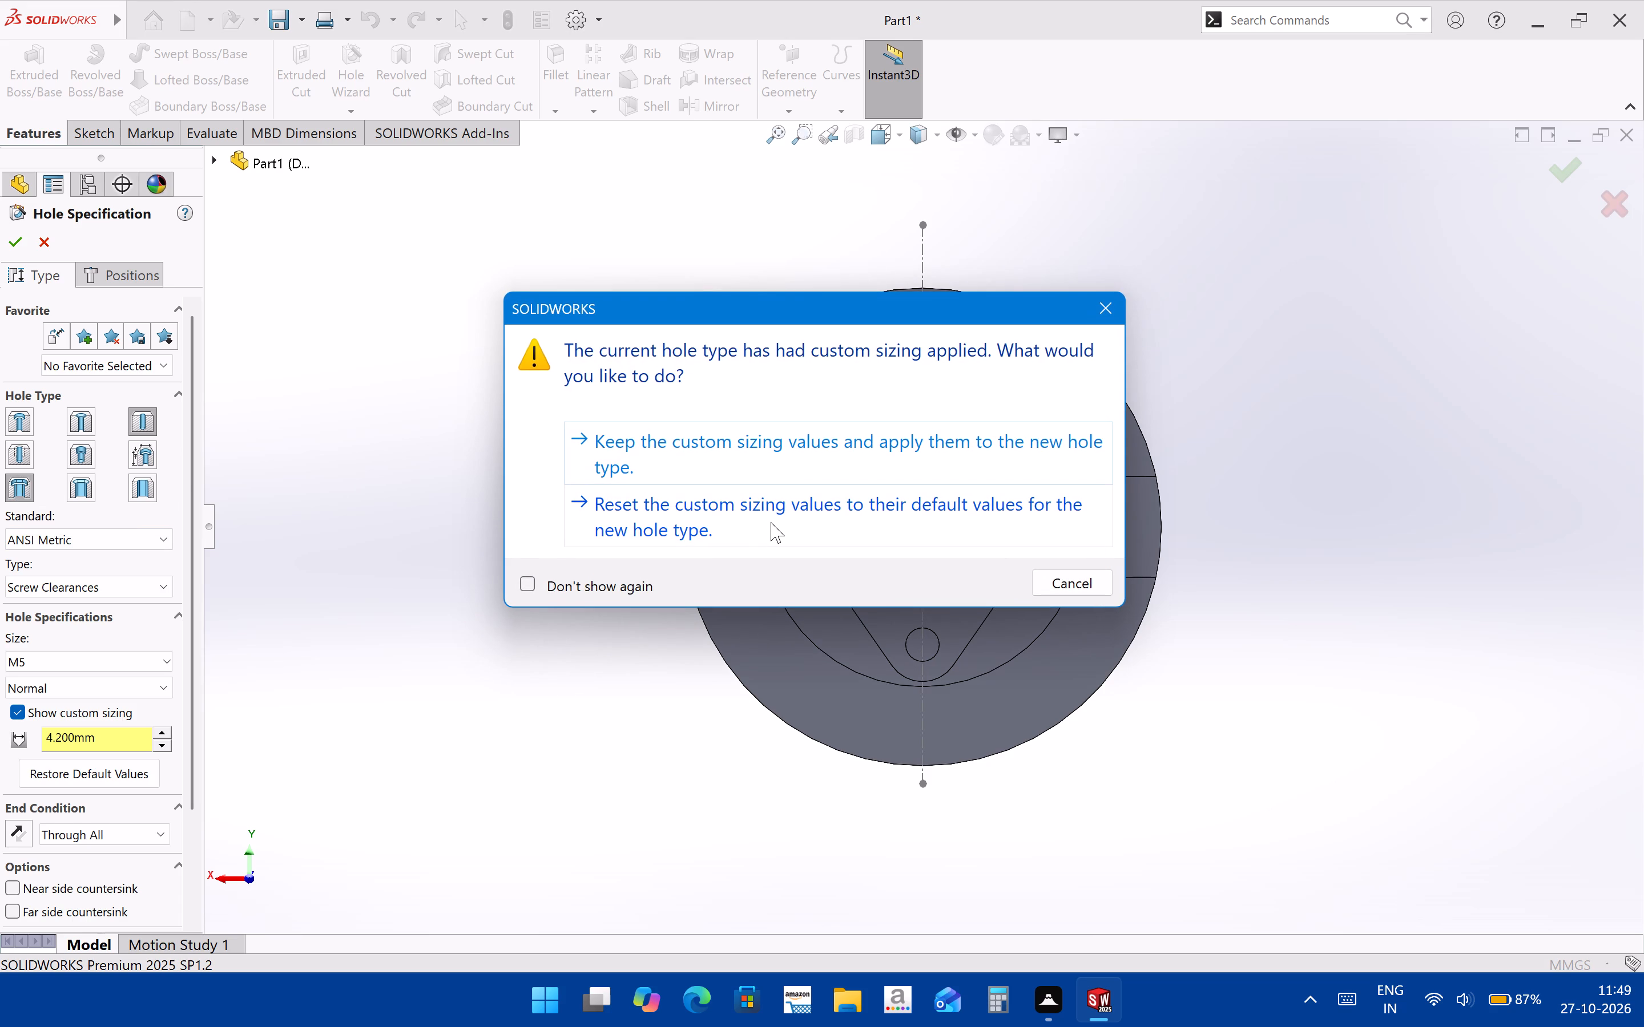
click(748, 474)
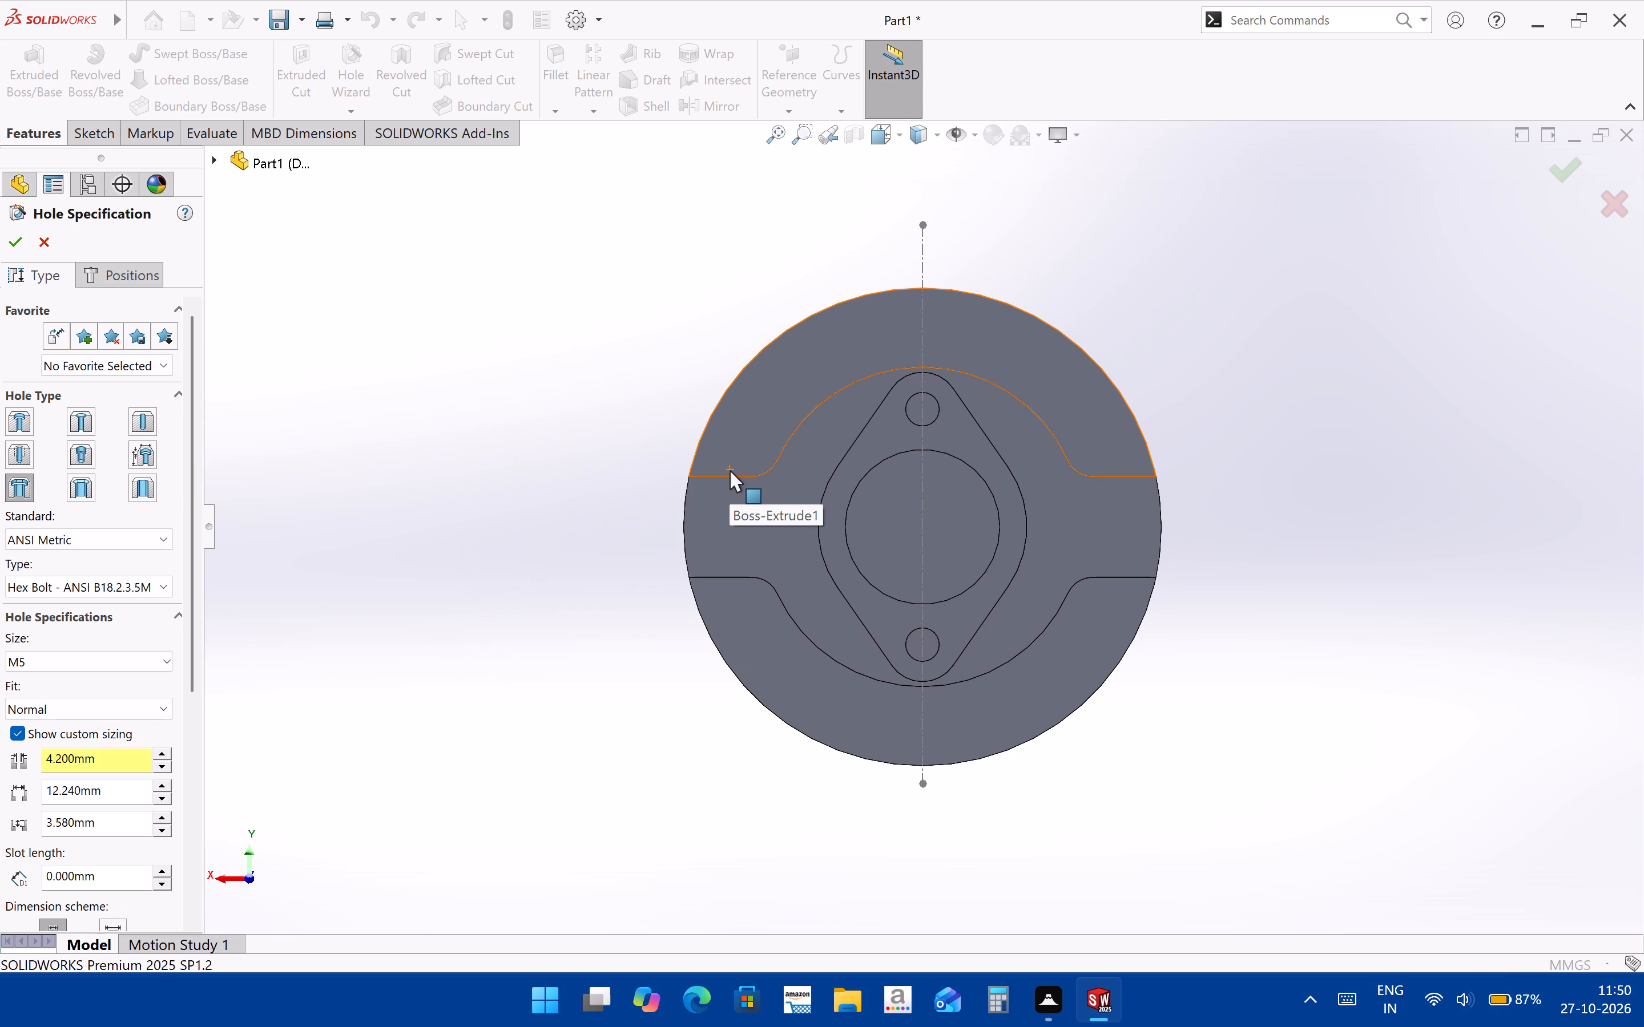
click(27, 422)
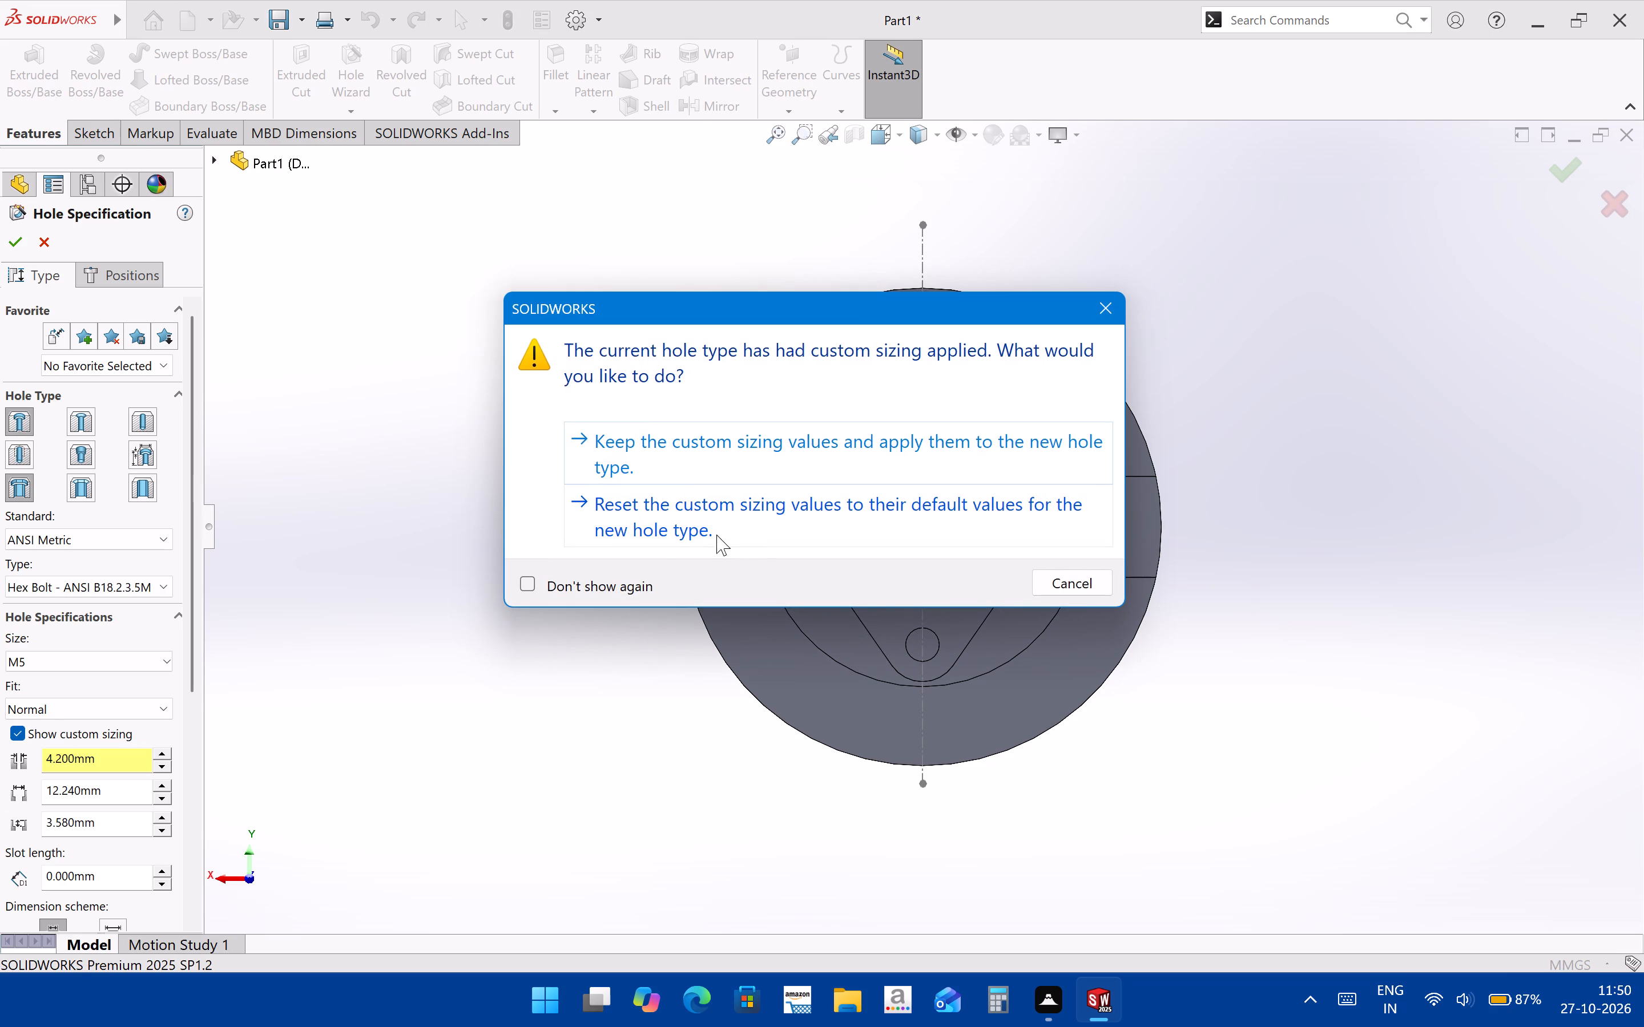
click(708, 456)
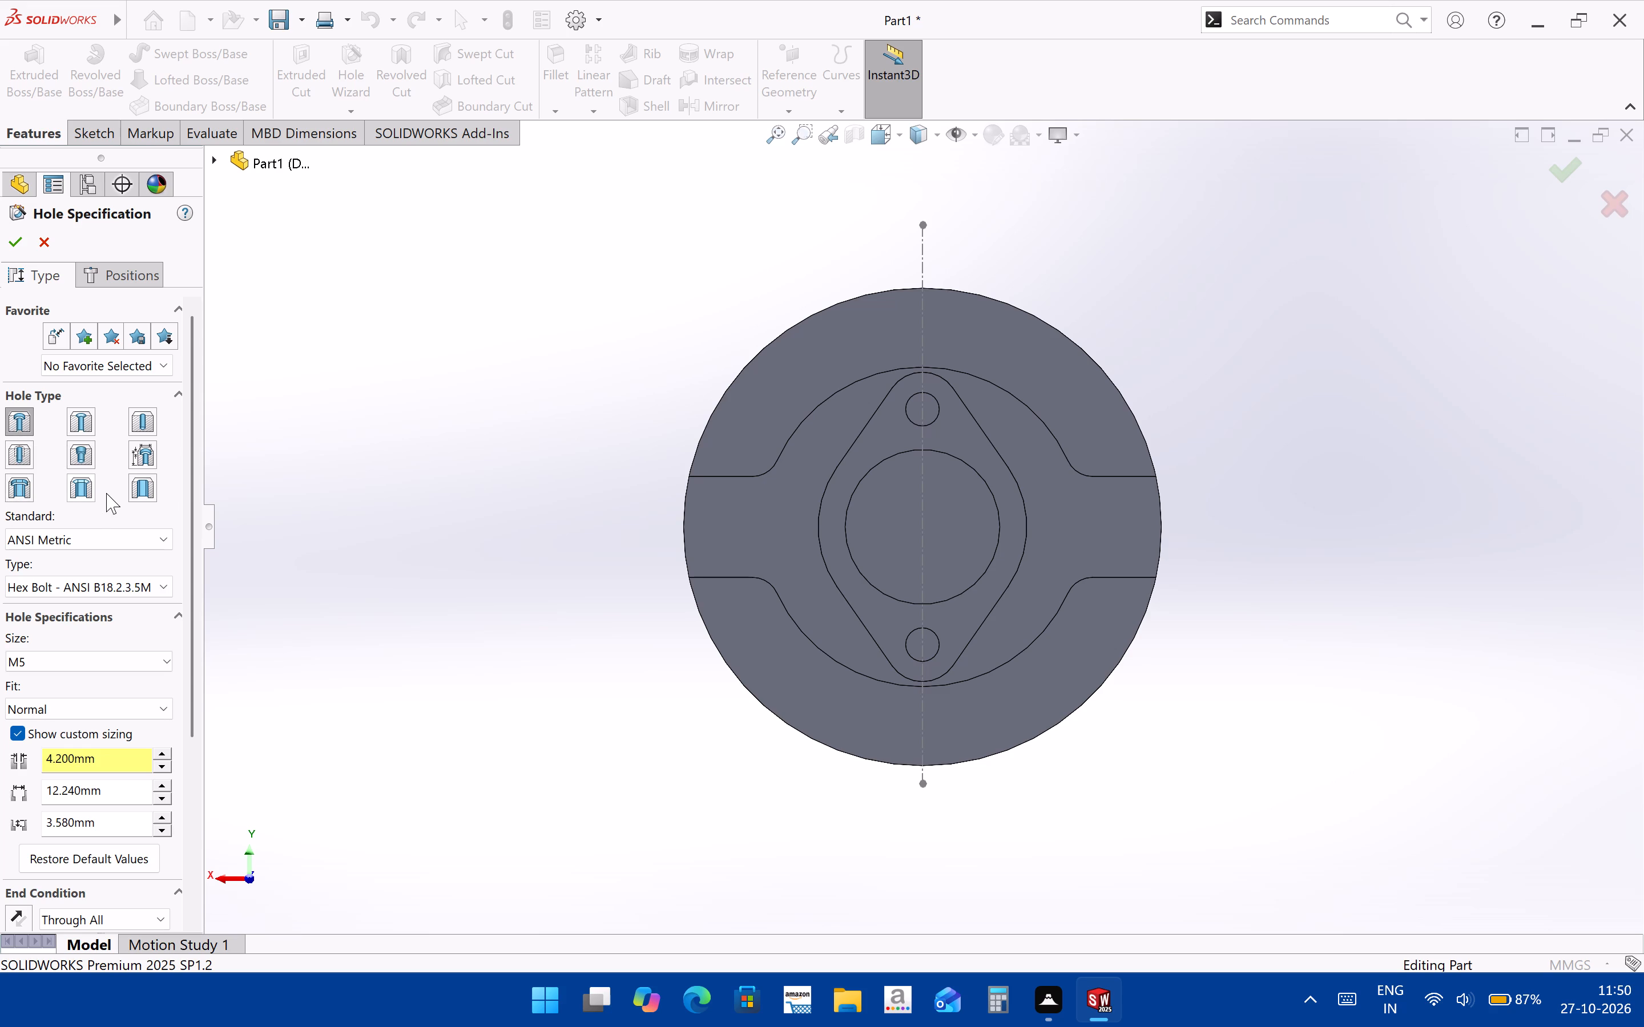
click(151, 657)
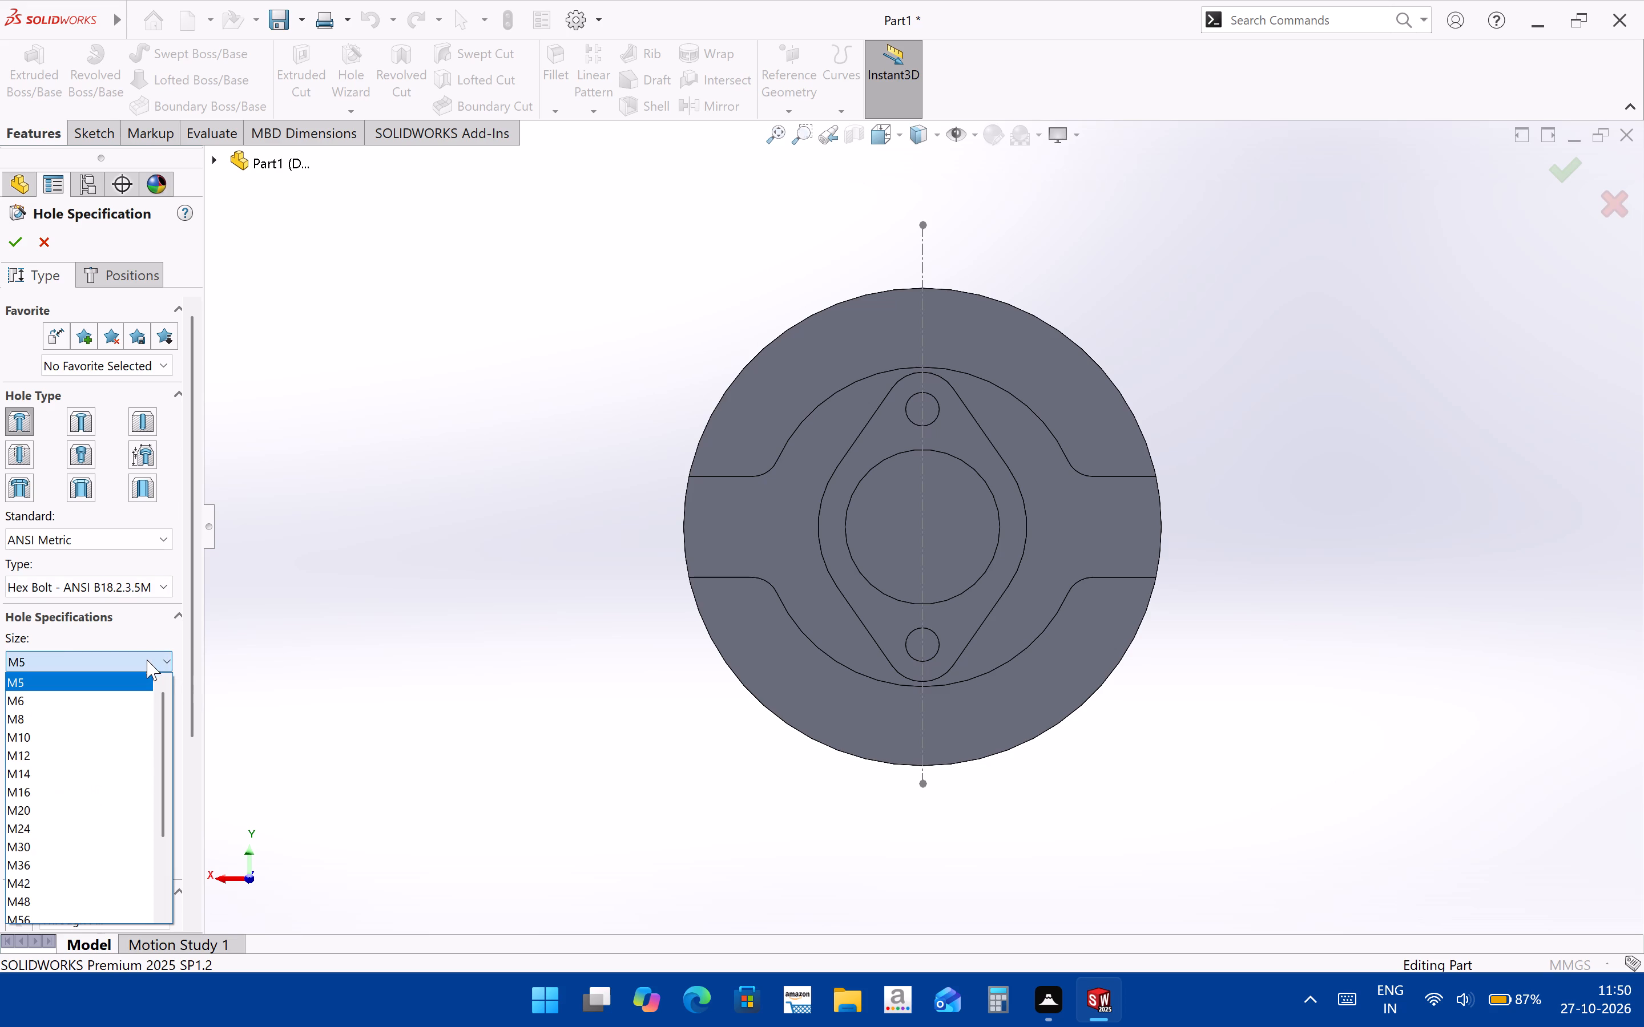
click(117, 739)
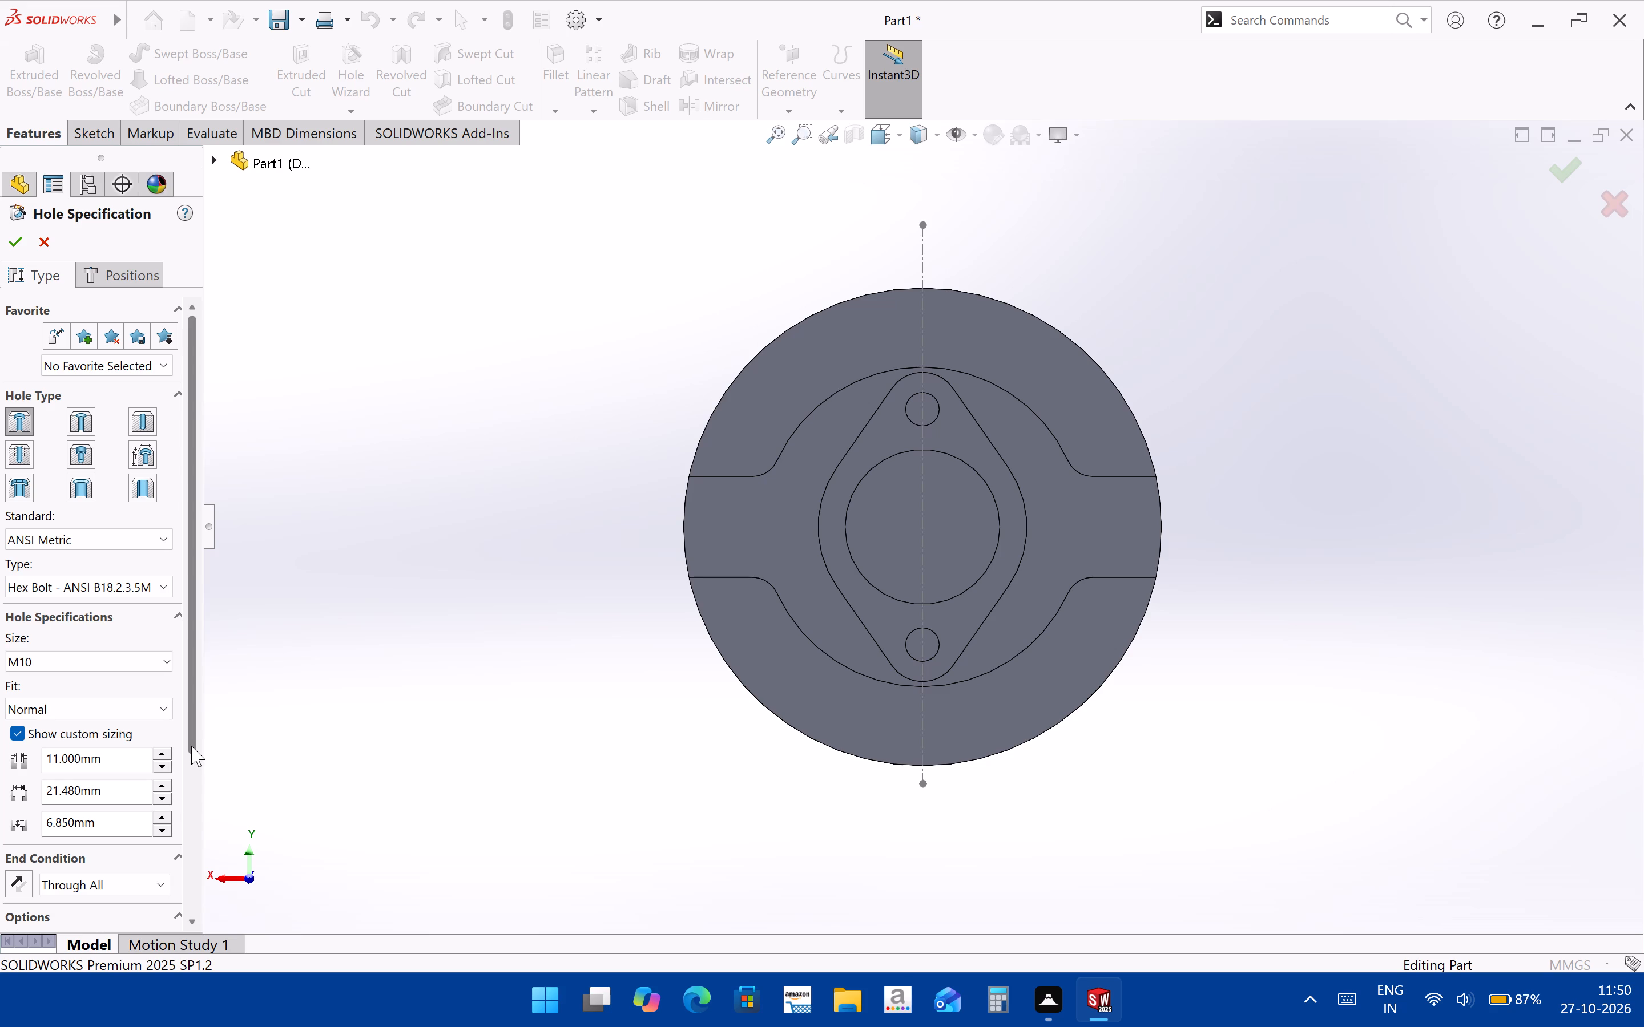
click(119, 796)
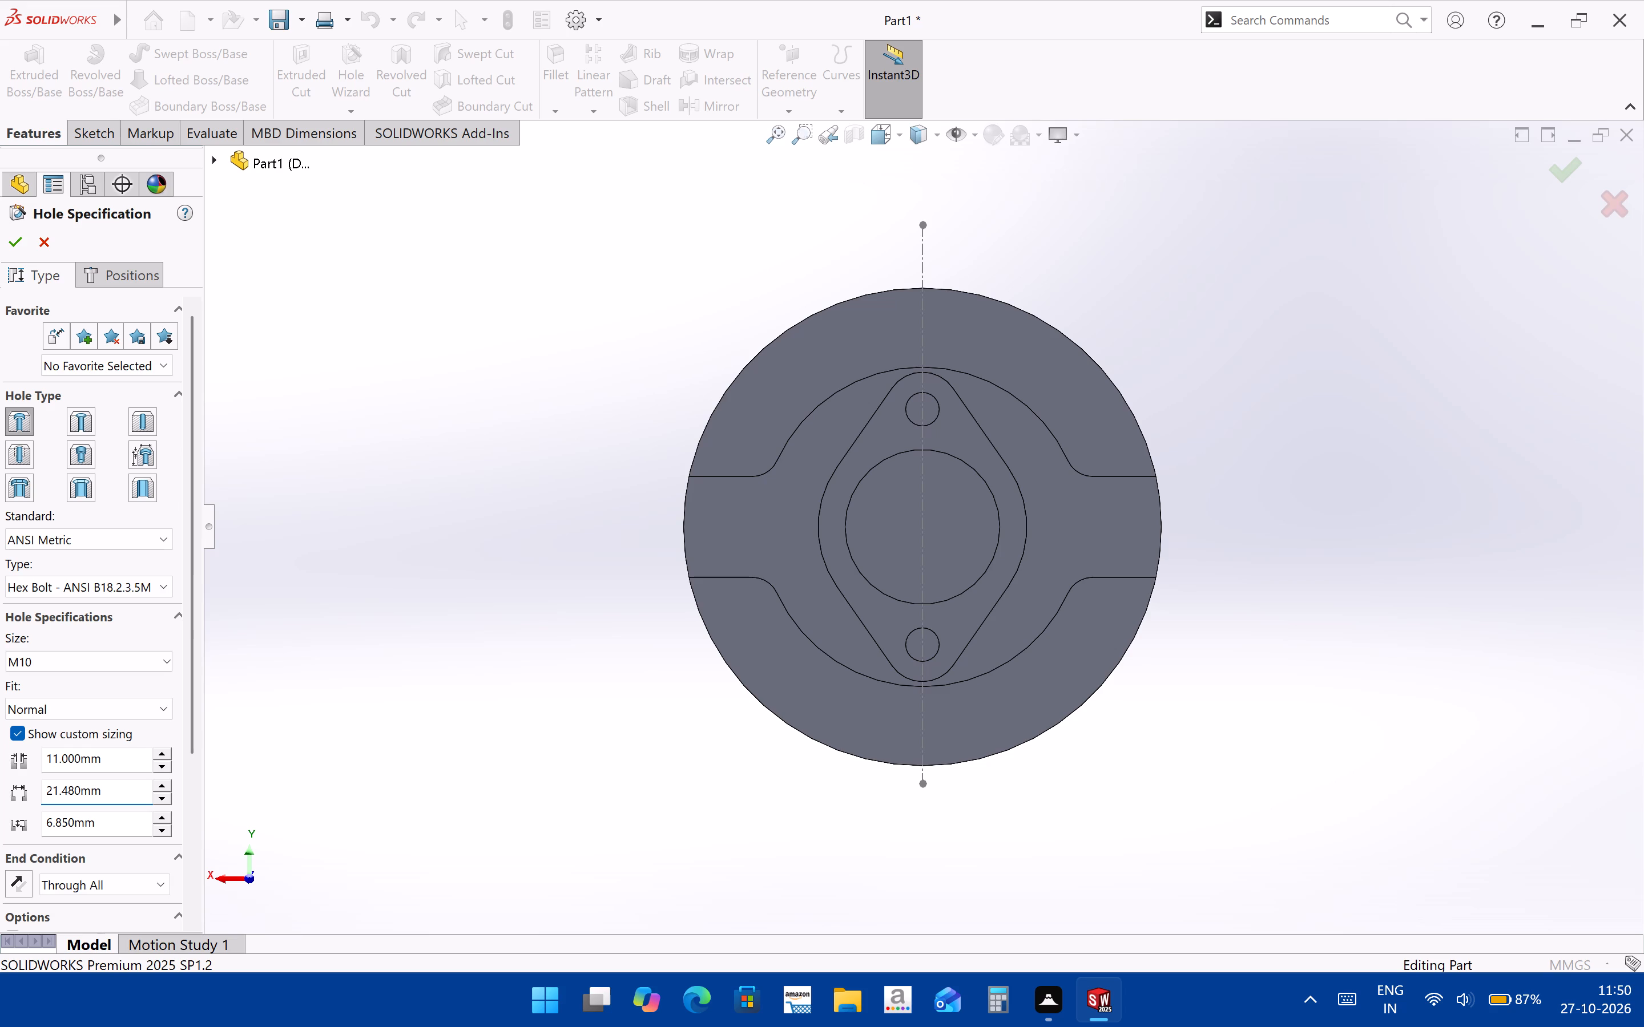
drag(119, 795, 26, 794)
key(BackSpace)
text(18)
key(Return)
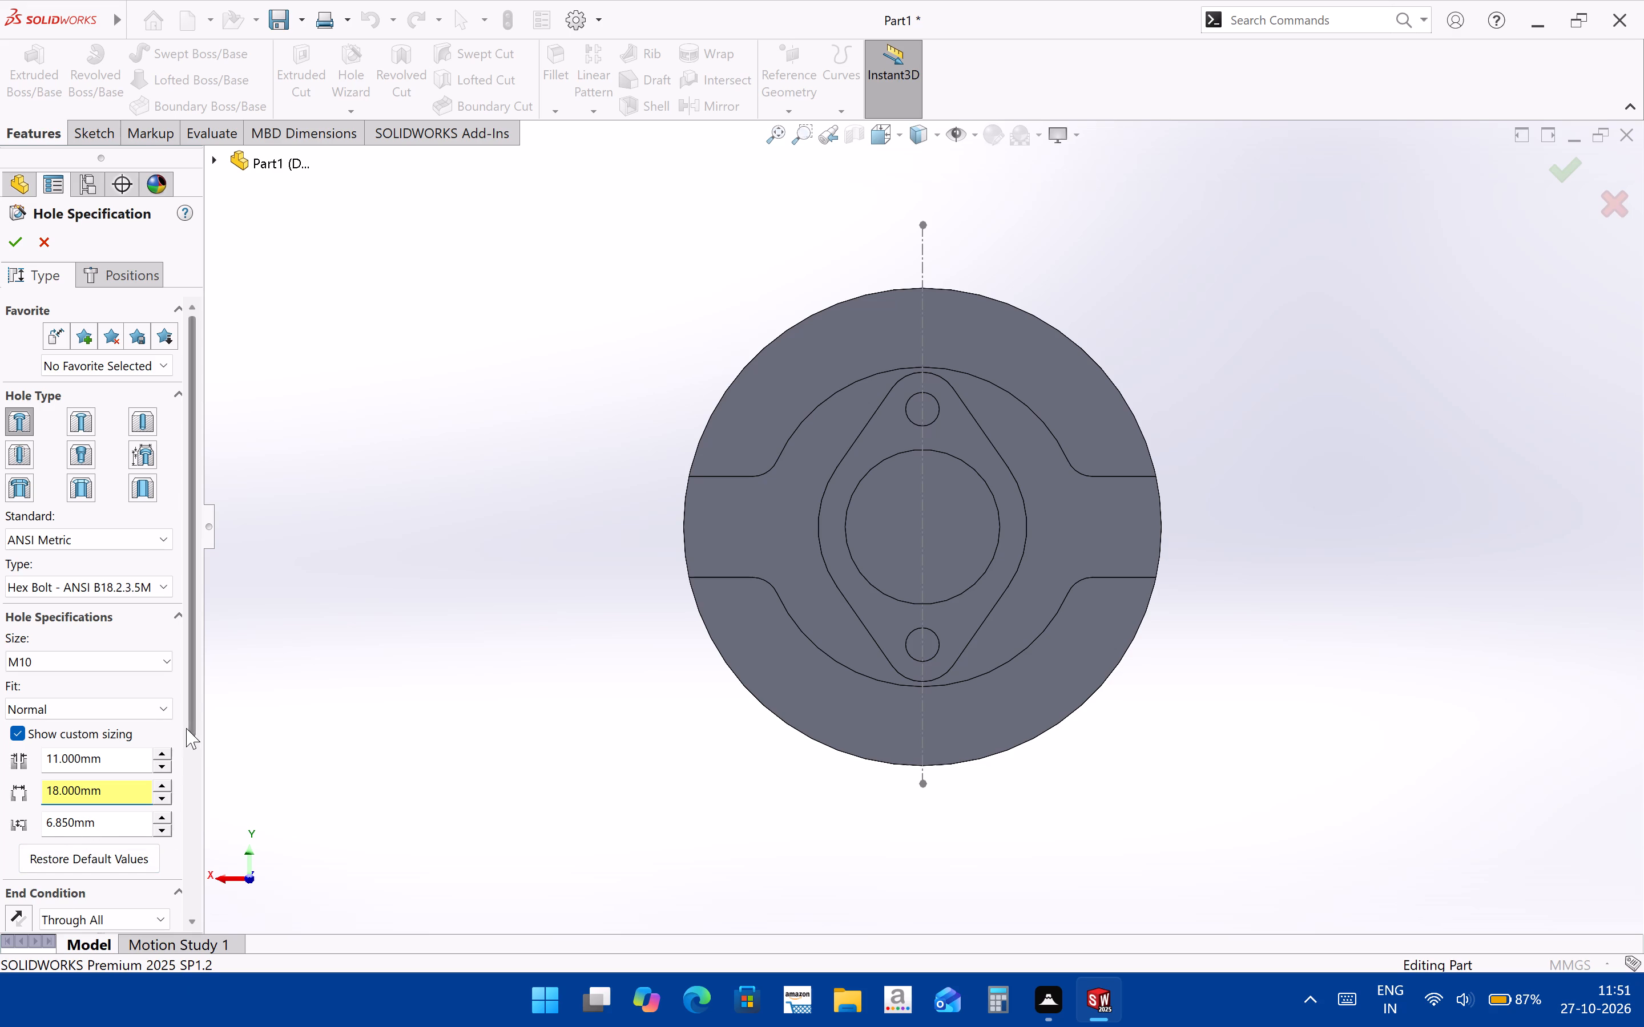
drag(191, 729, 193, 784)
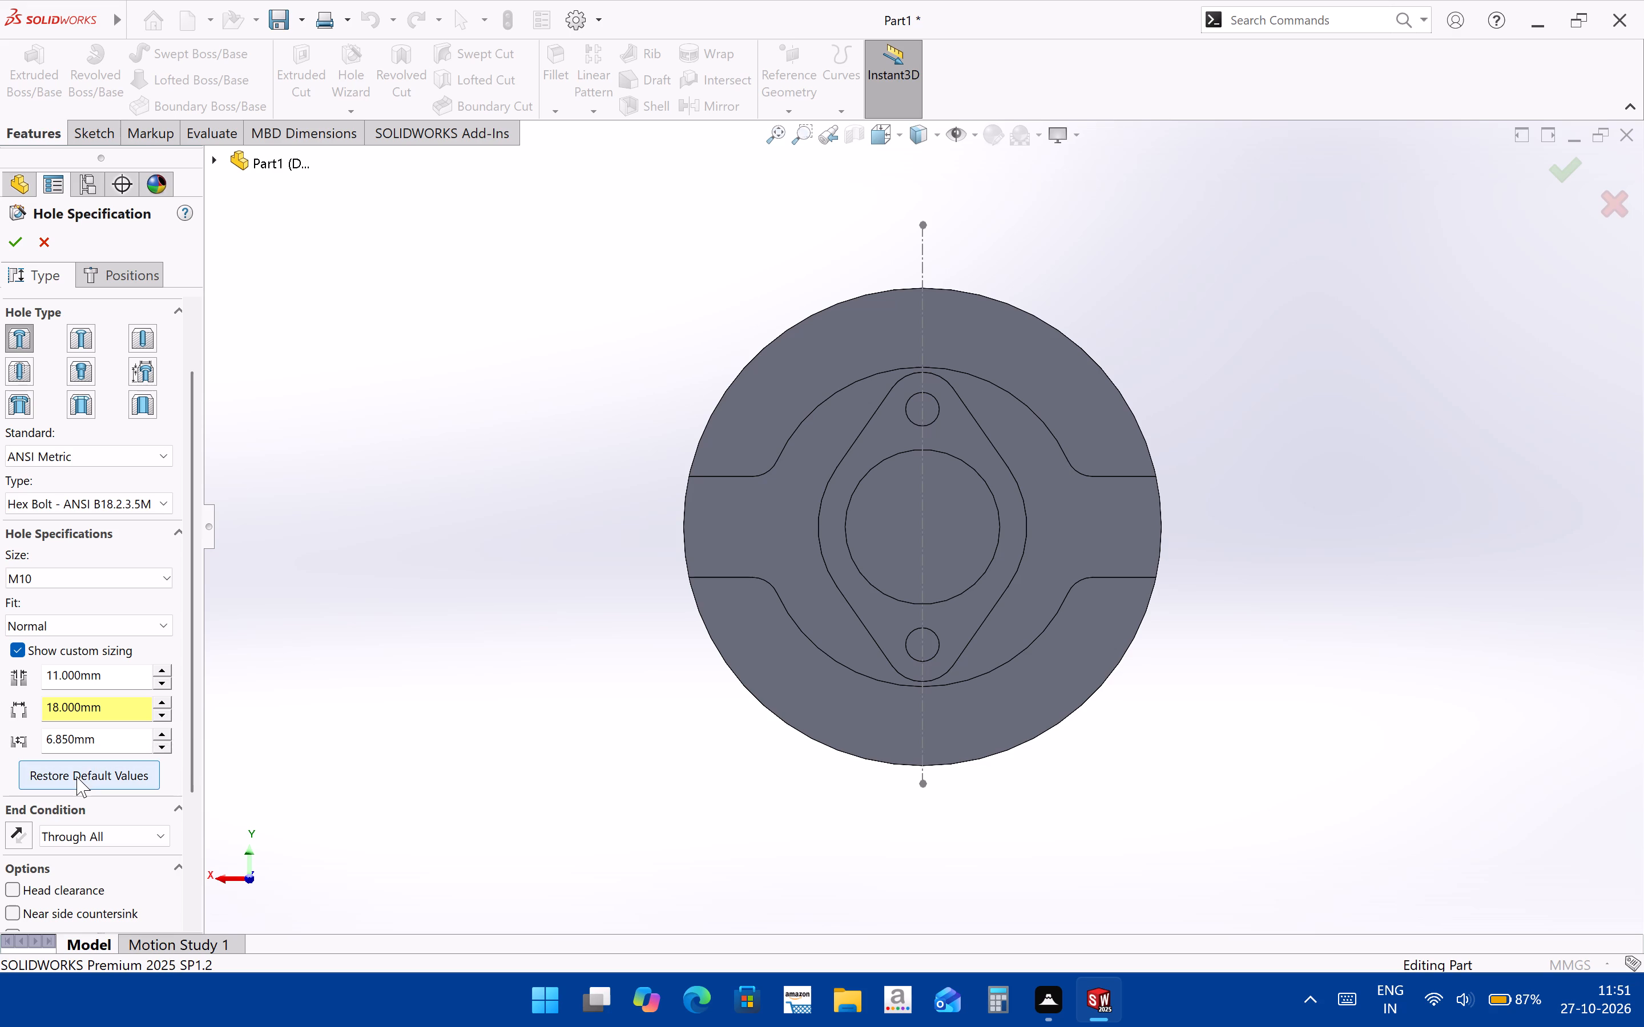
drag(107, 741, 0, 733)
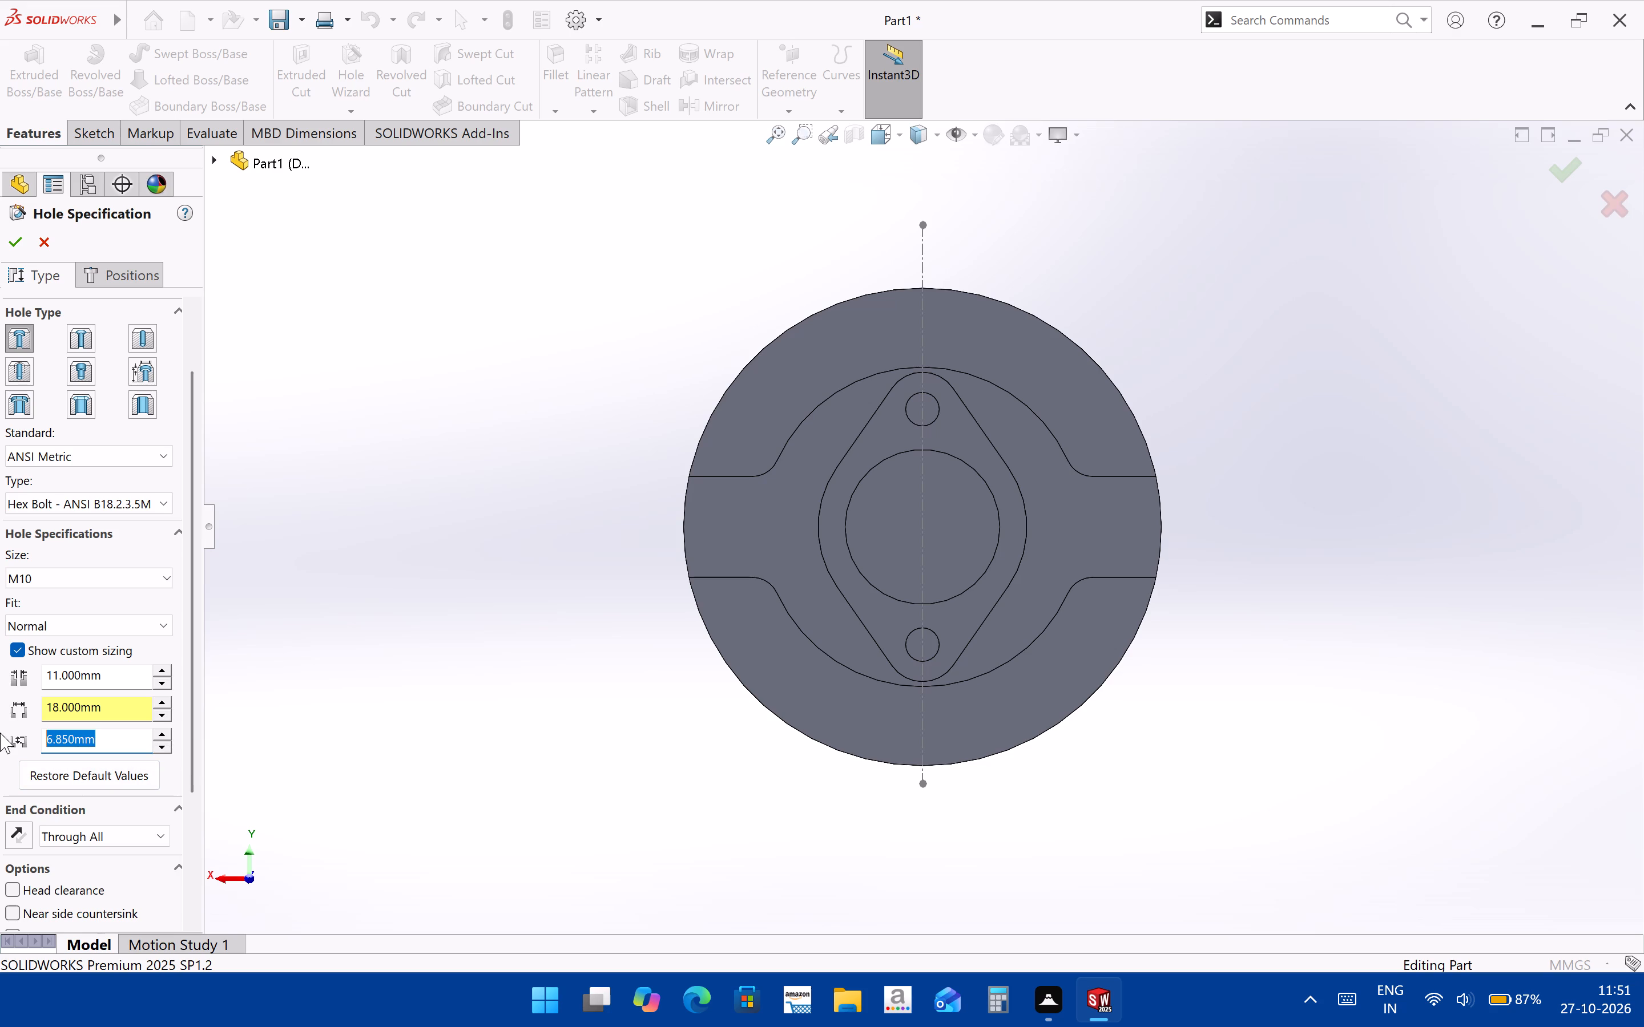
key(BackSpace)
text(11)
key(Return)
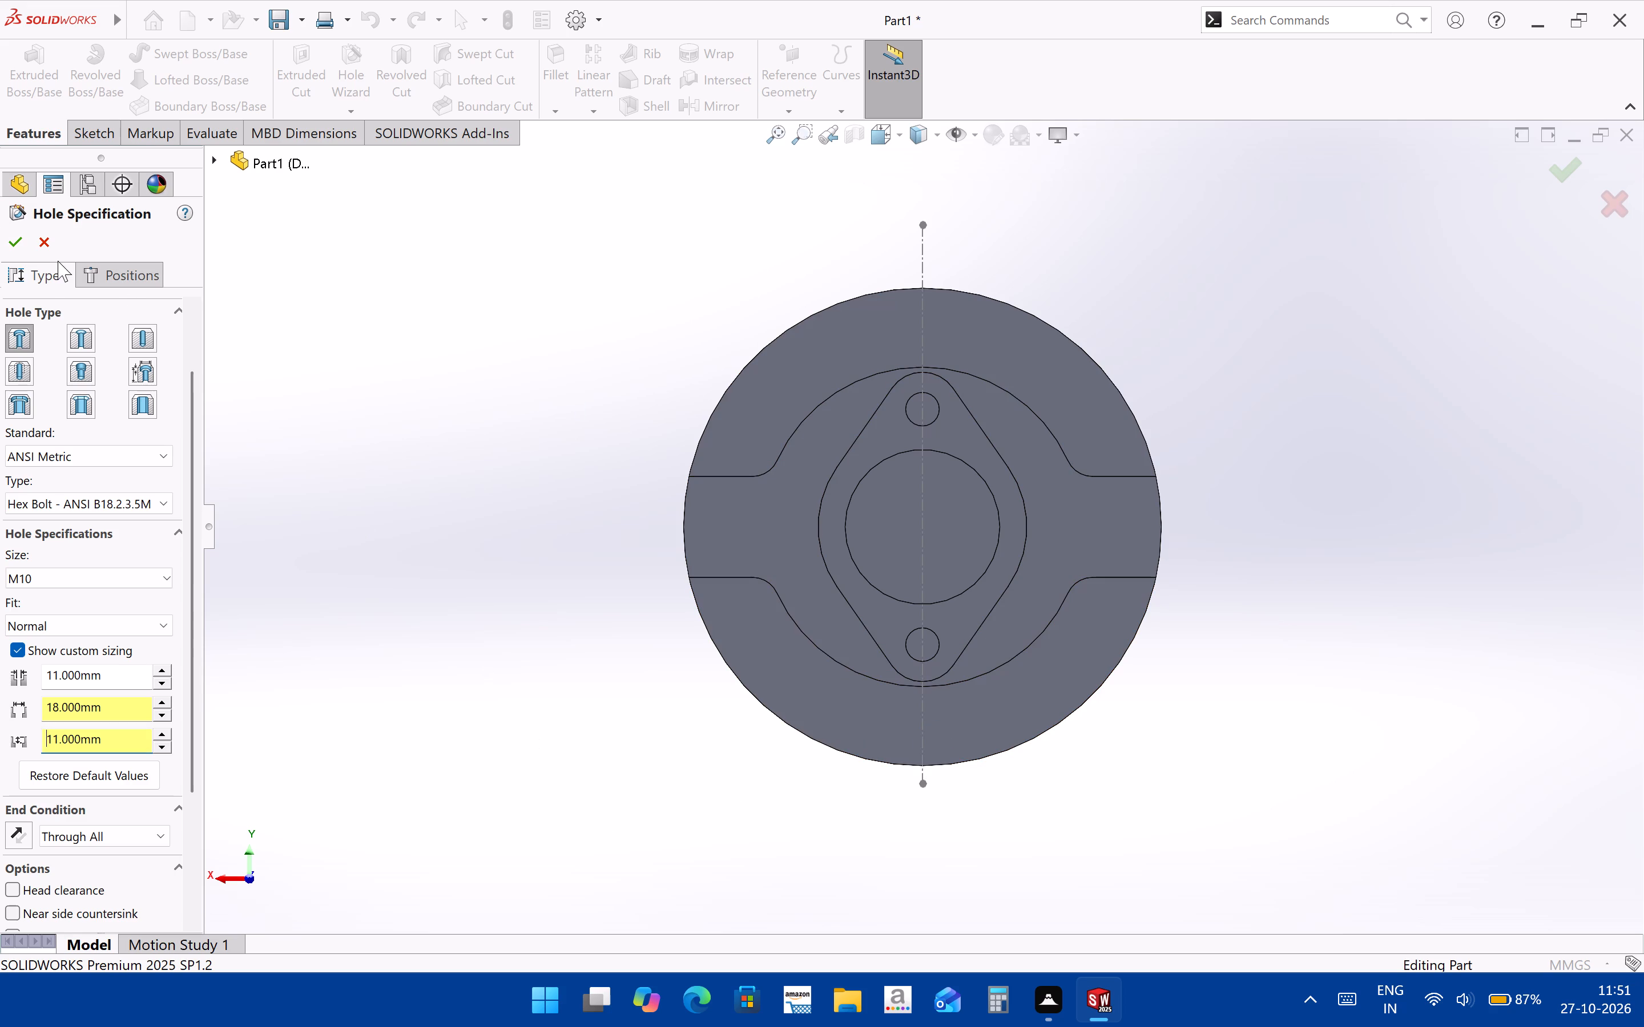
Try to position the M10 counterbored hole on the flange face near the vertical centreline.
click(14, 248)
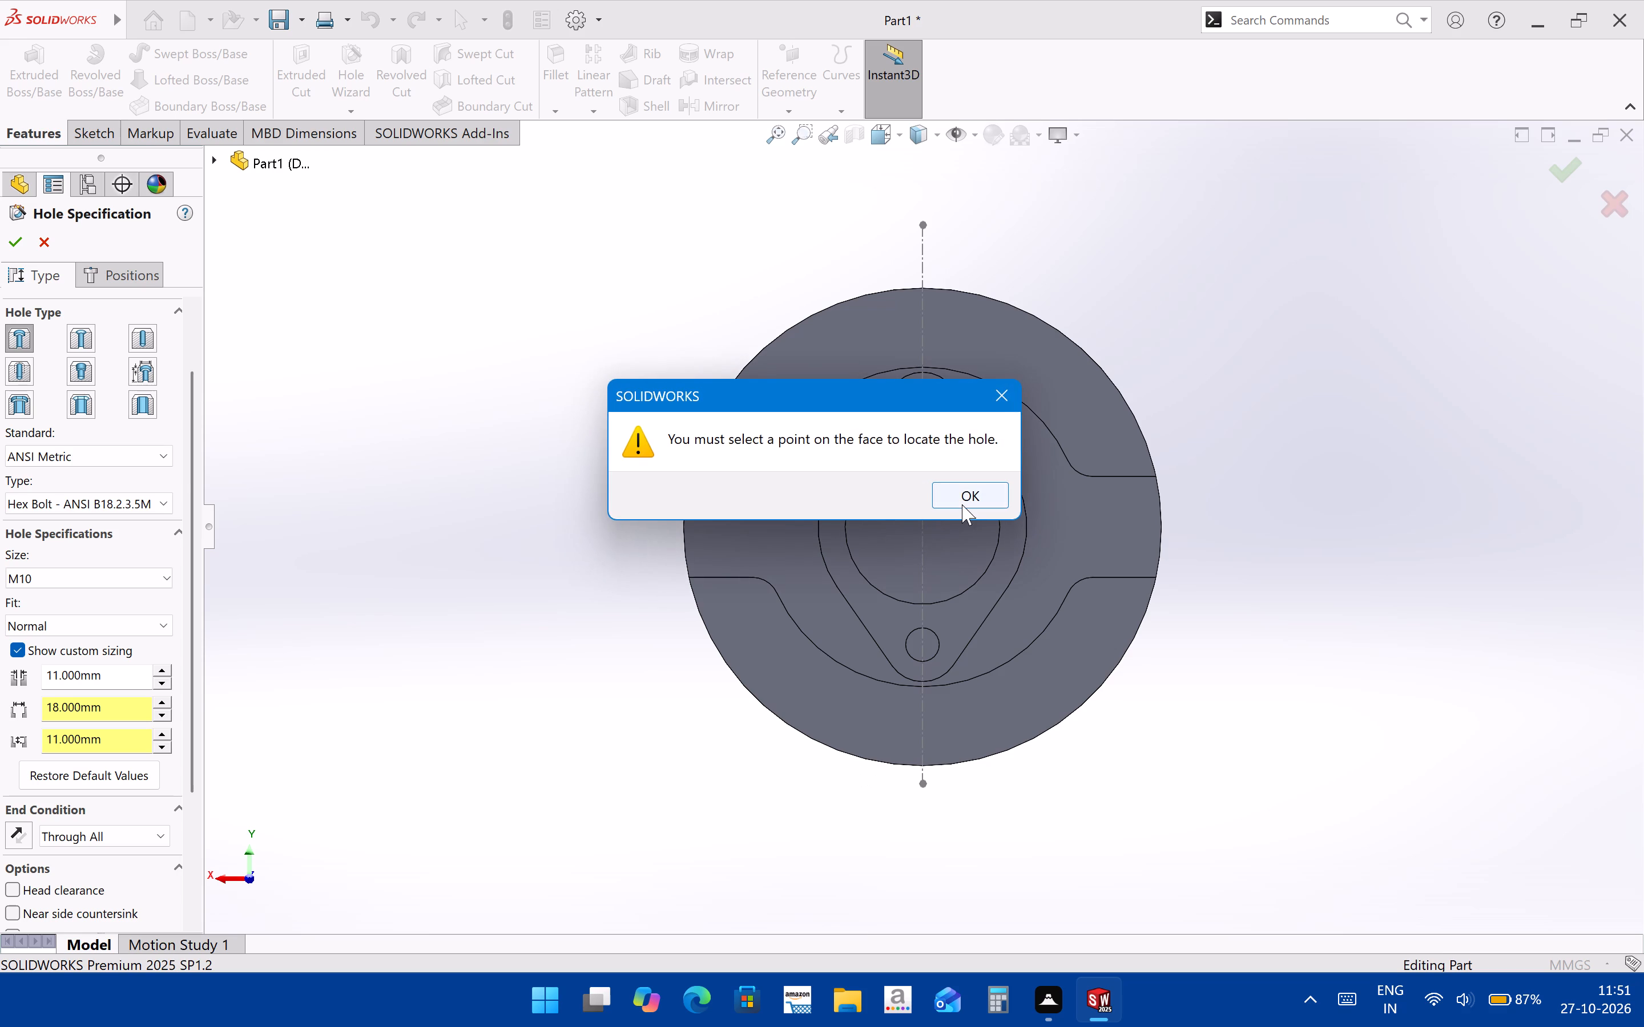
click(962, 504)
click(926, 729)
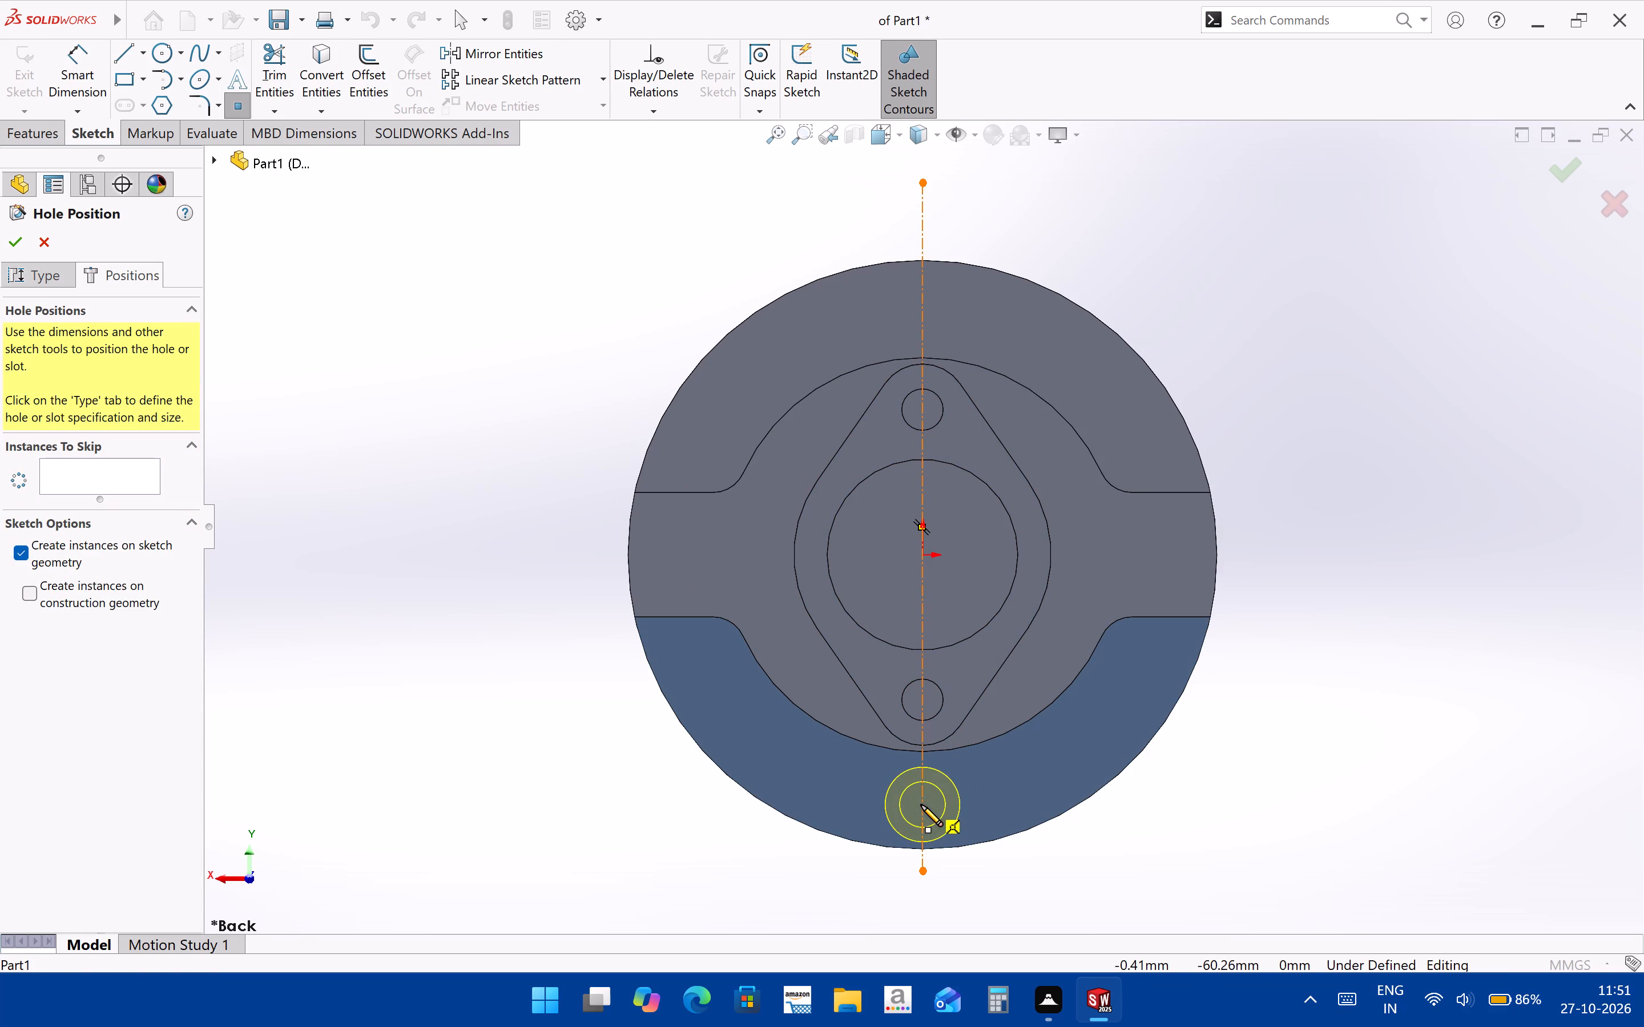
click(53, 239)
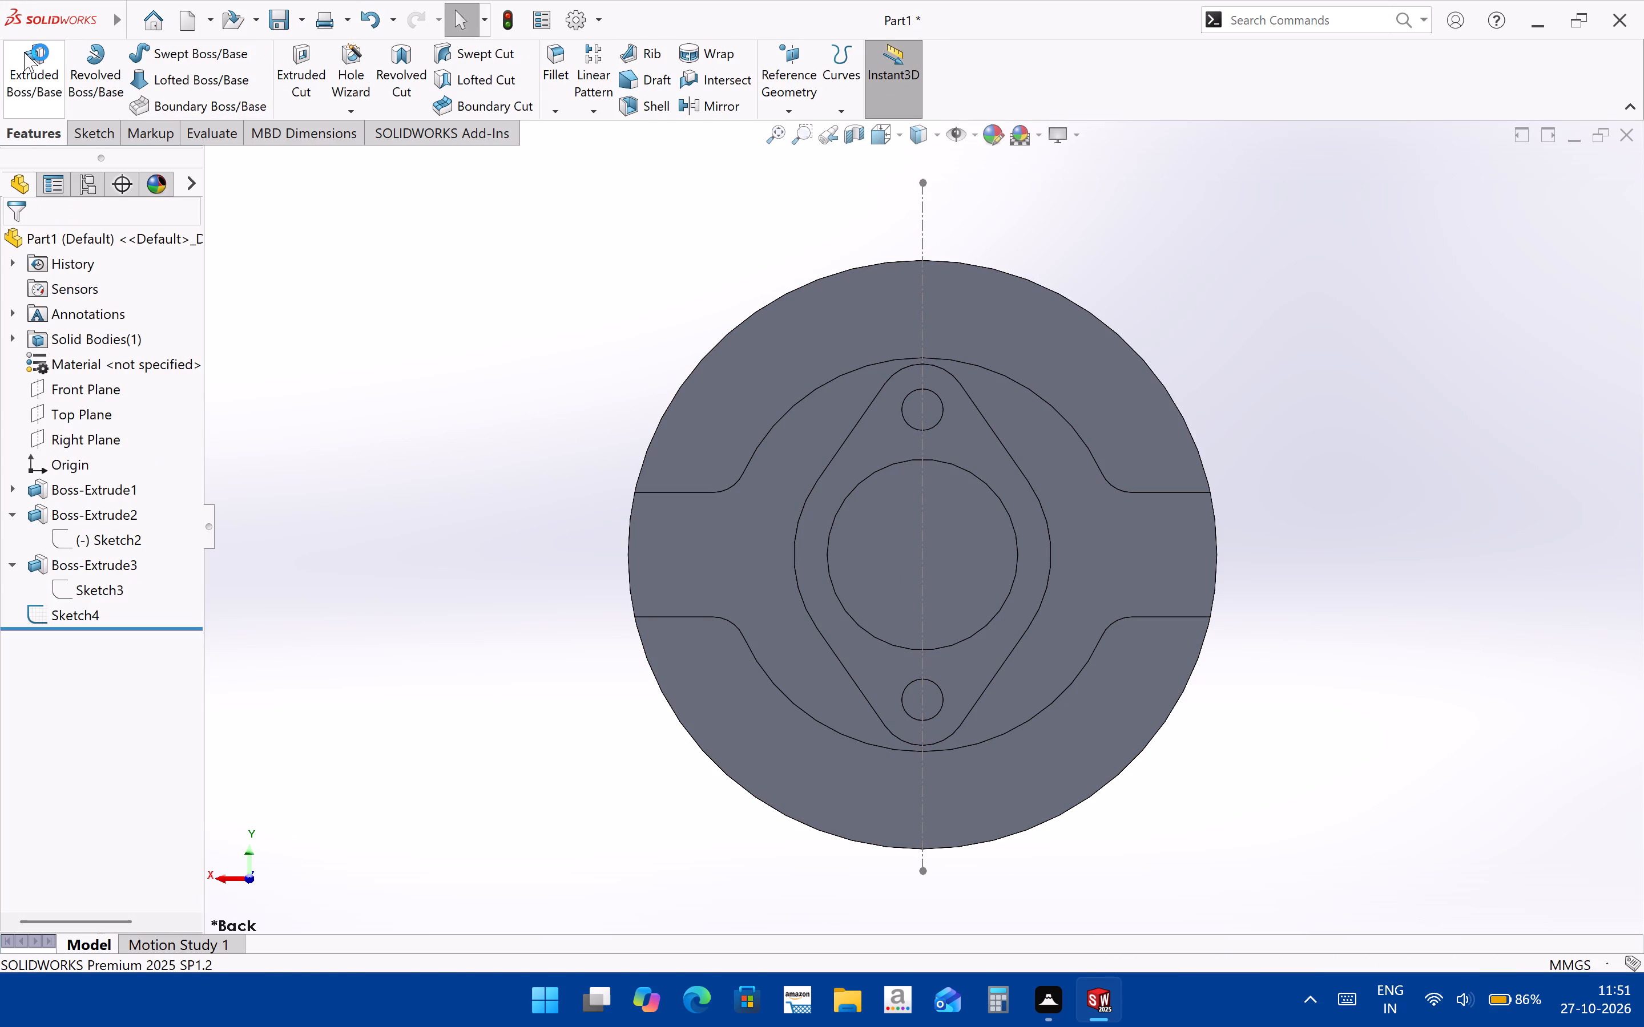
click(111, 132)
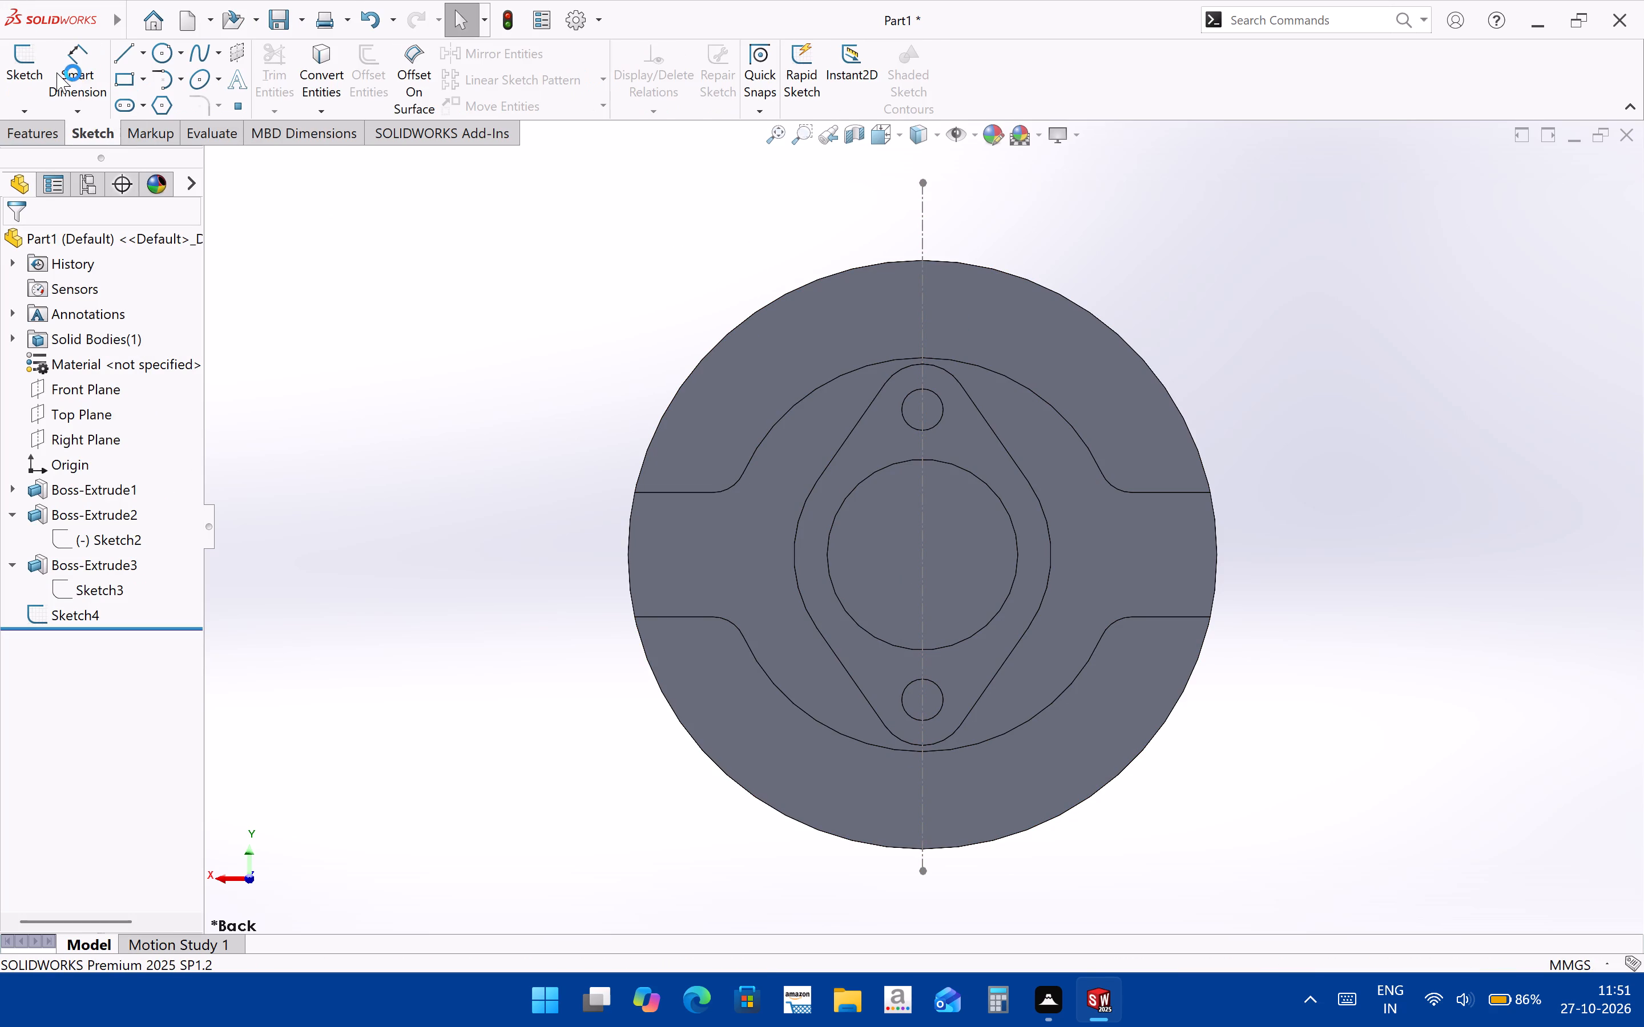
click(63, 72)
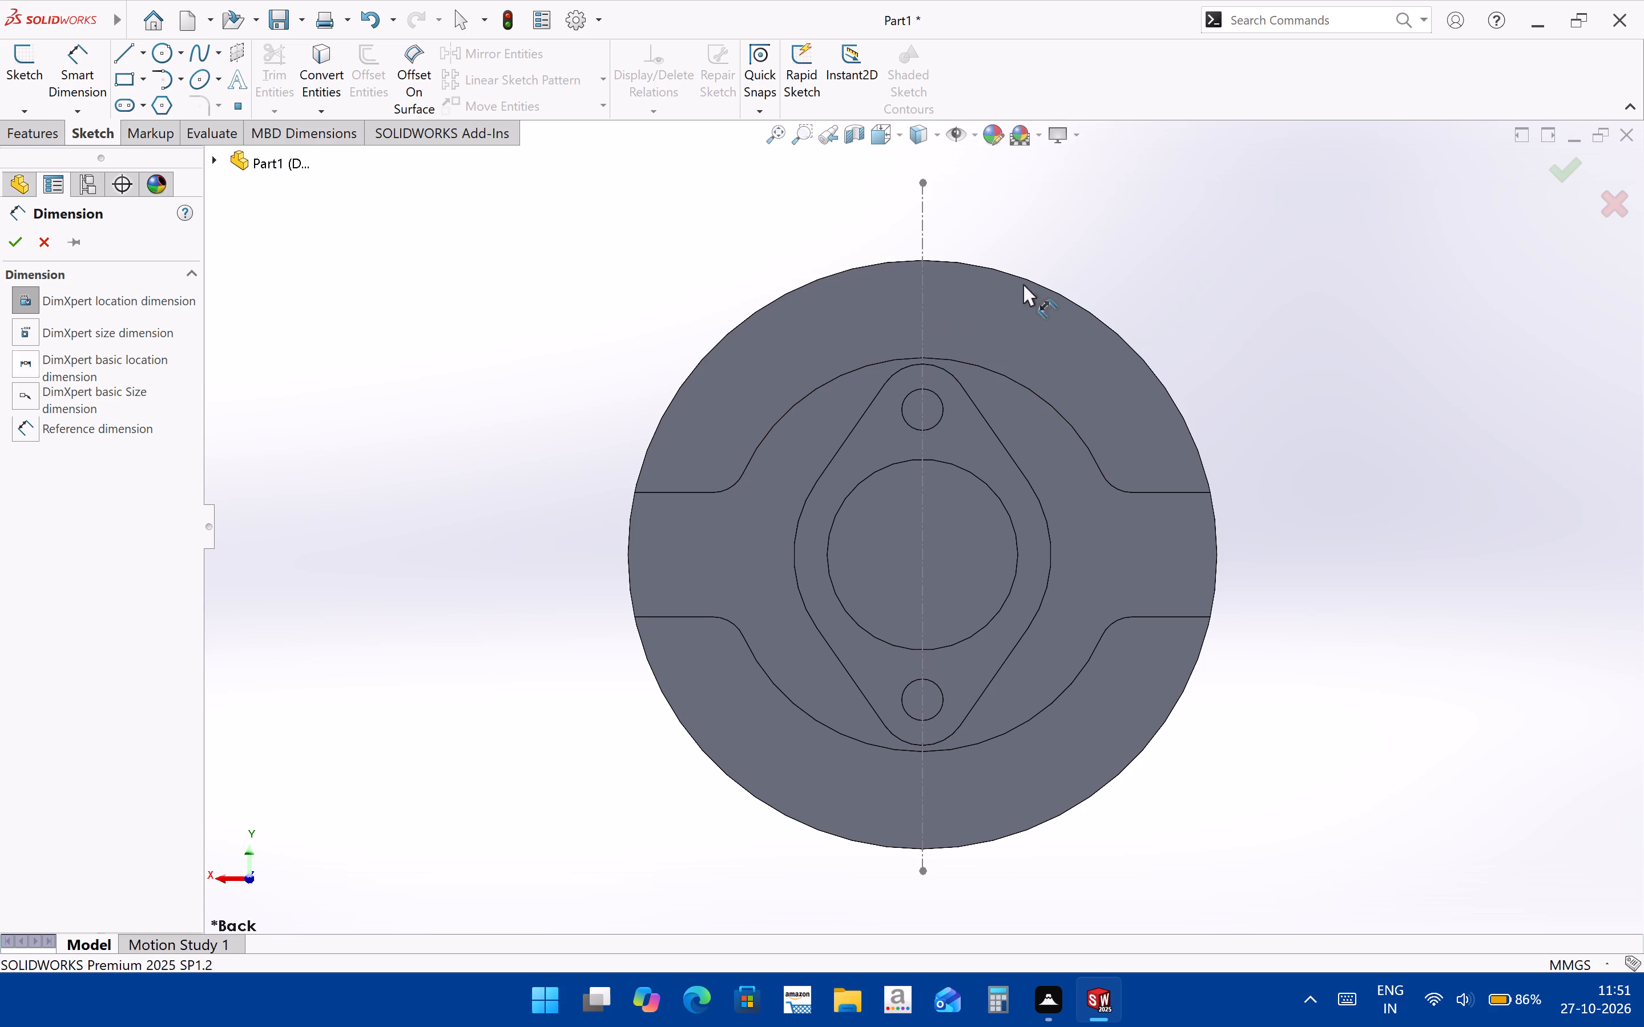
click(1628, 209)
Reopen the flange's vertical centreline sketch (Sketch4) and dimension the centreline's overall length as 59+59 mm.
click(55, 595)
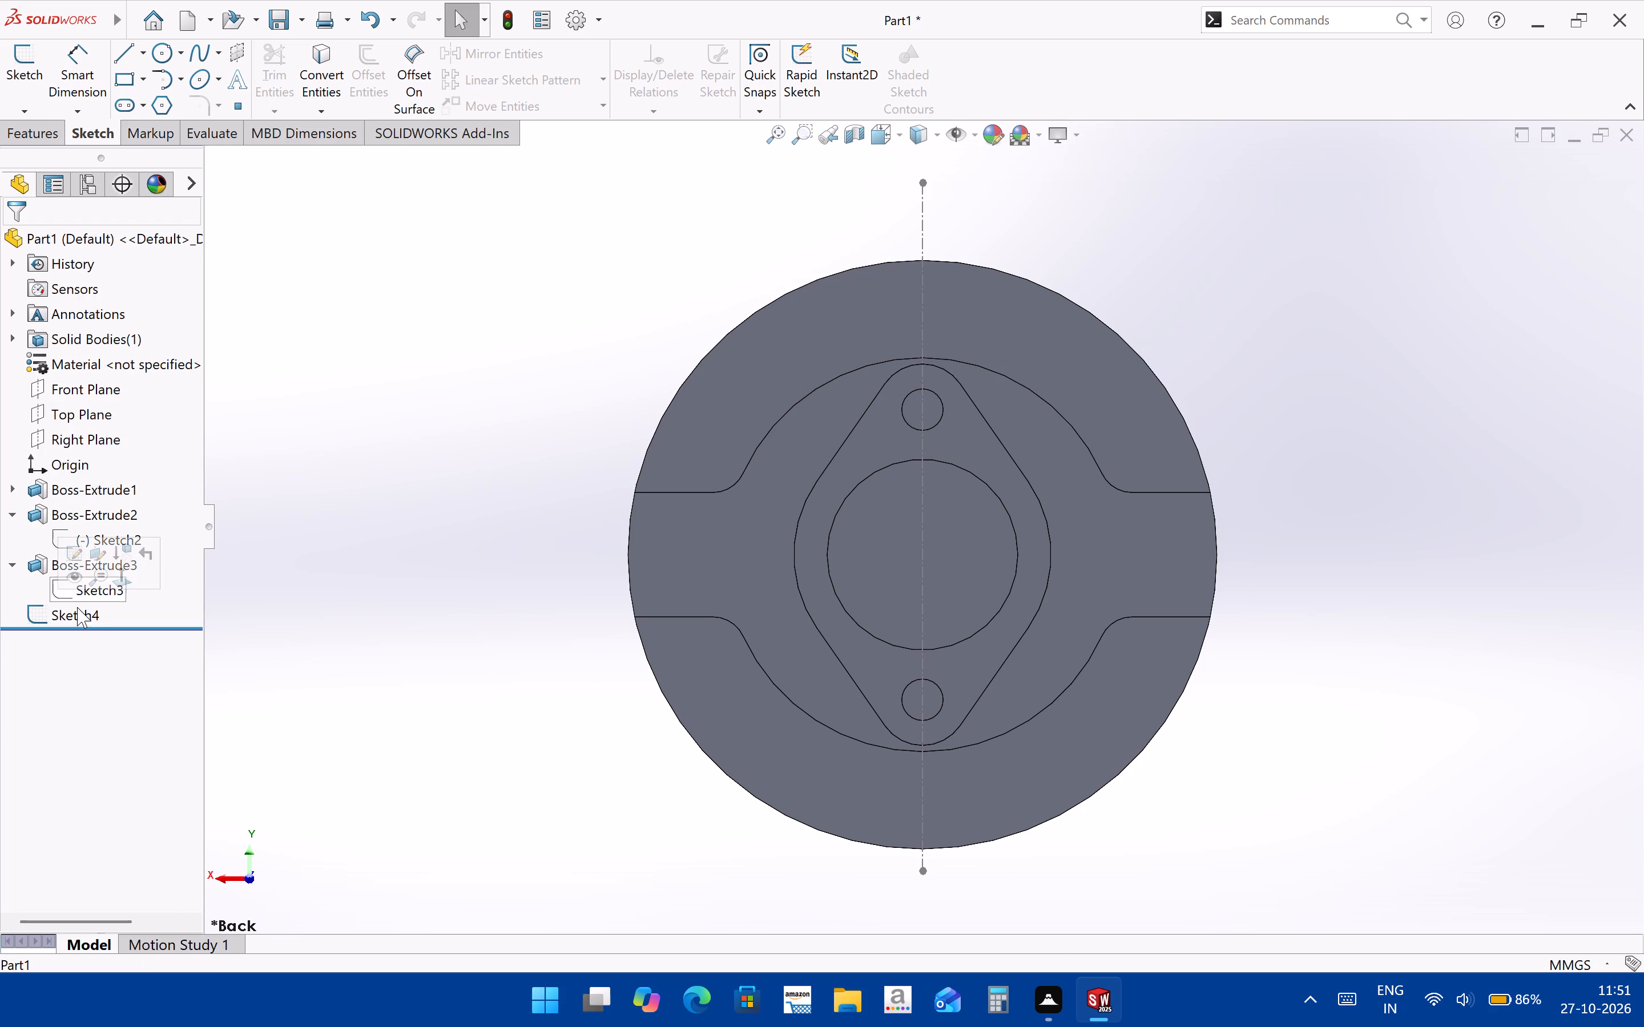
click(84, 610)
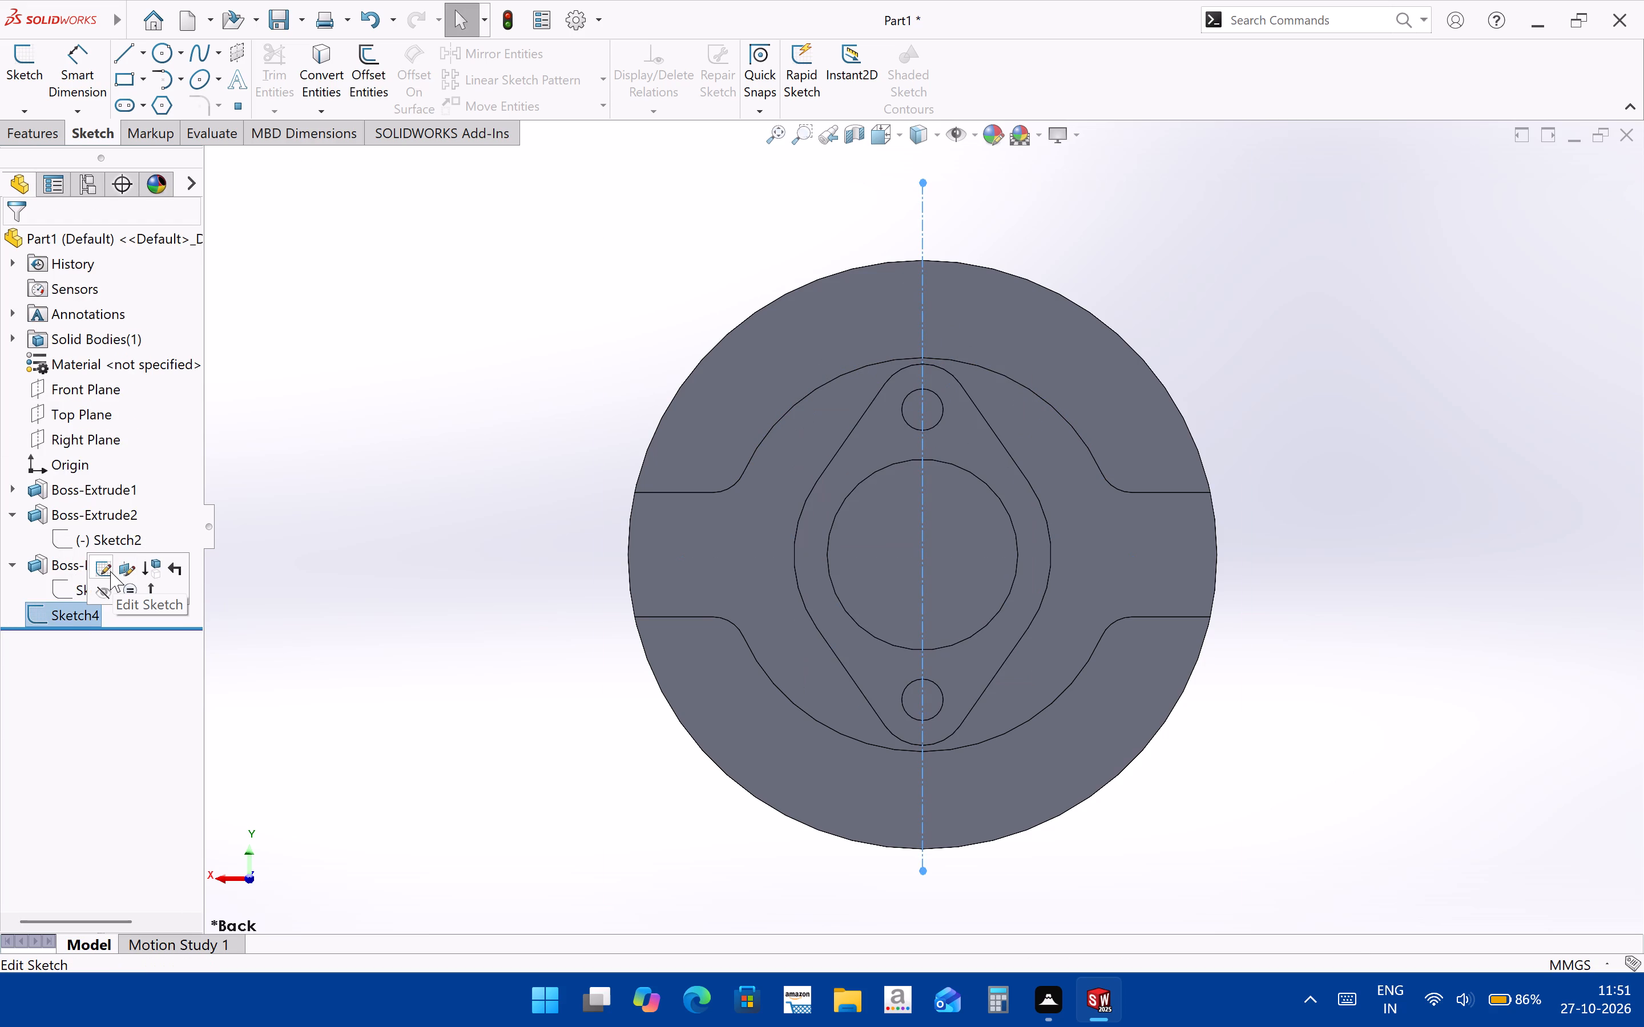
click(110, 571)
click(100, 62)
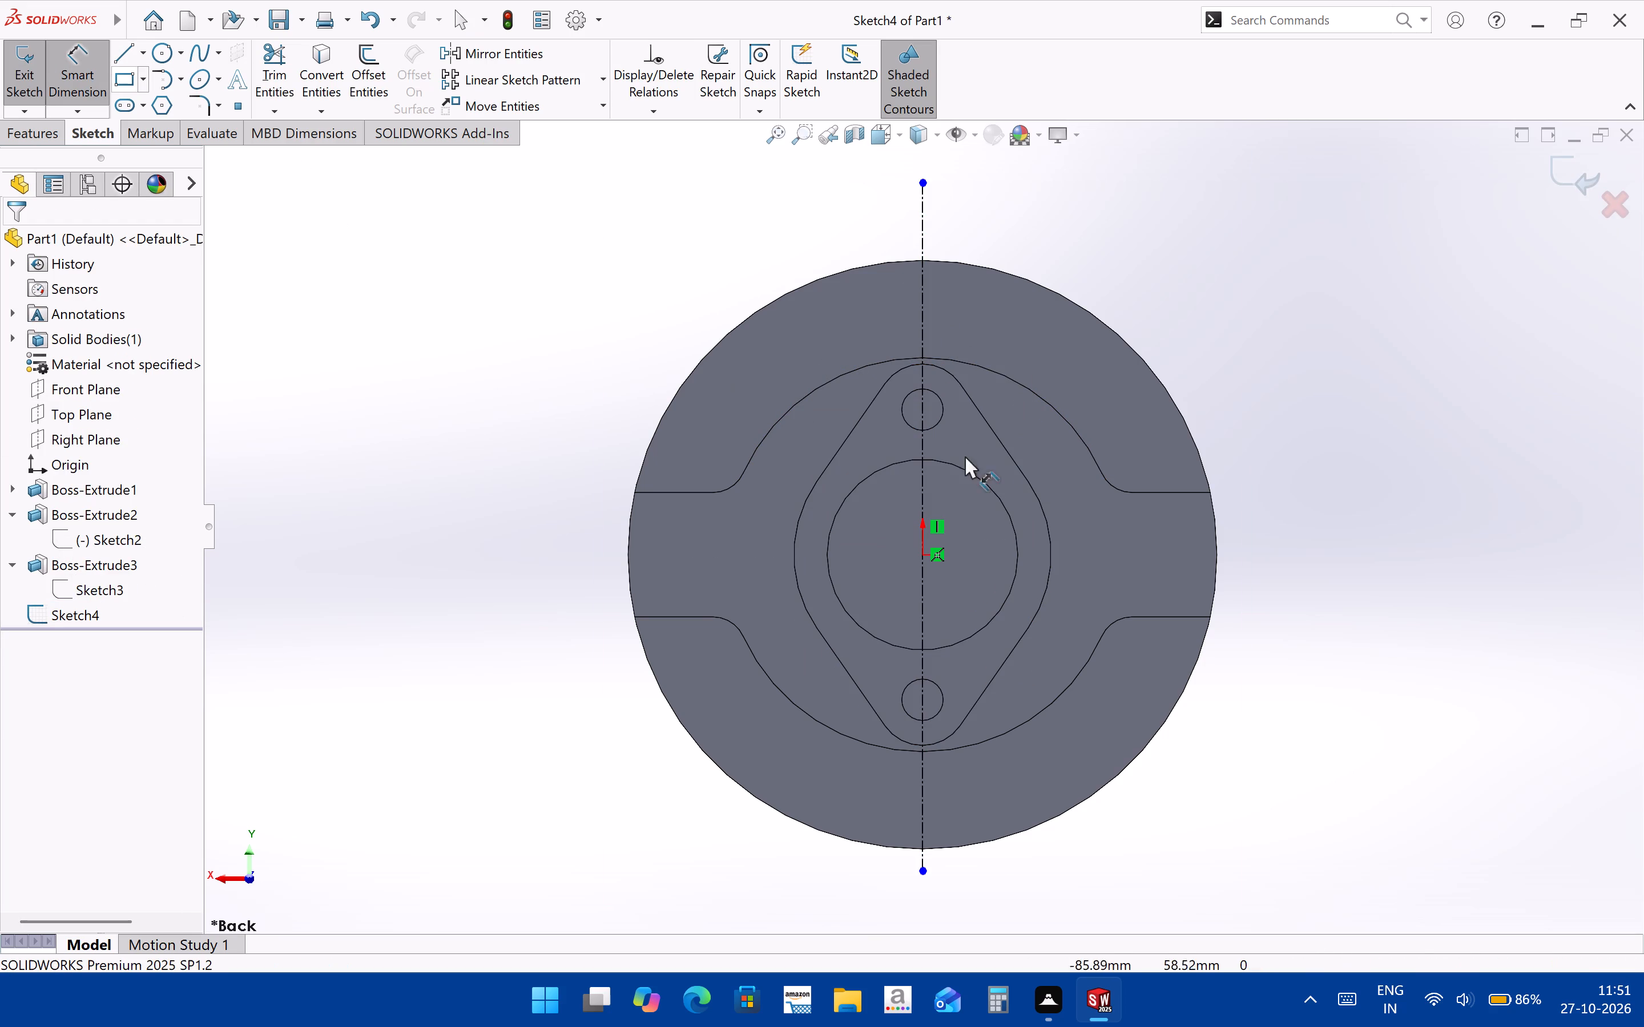
click(924, 427)
click(1053, 425)
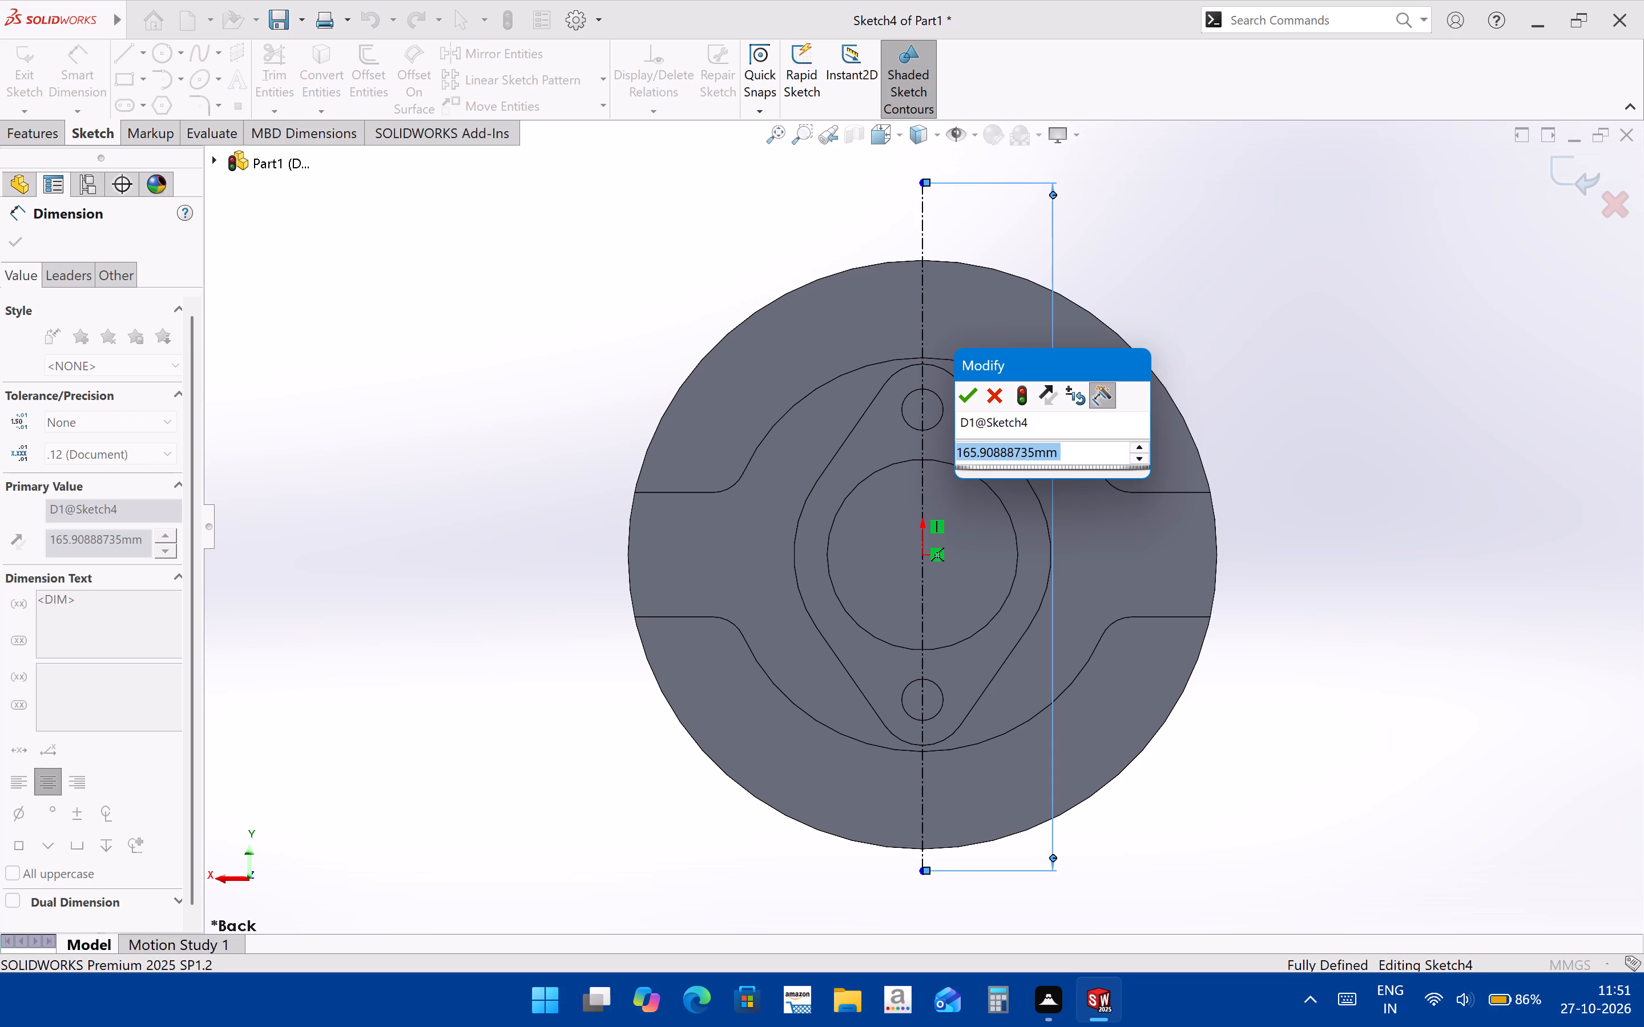
text(59)
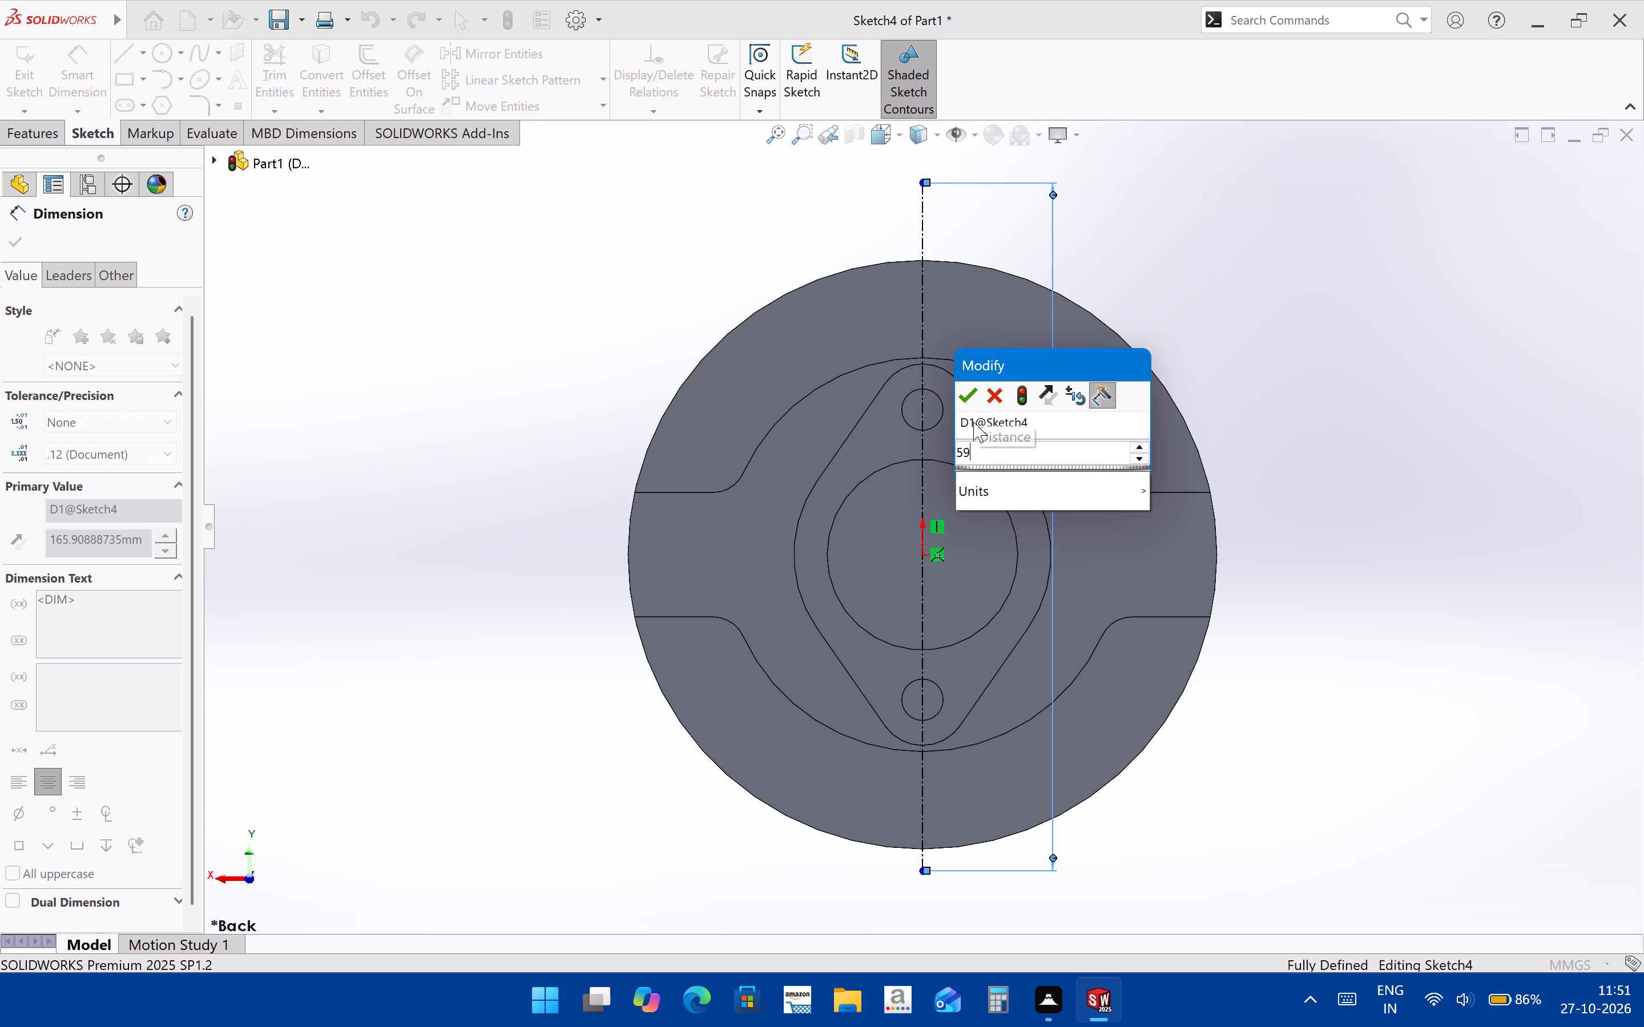
key(shift+plus)
text(59)
key(Return)
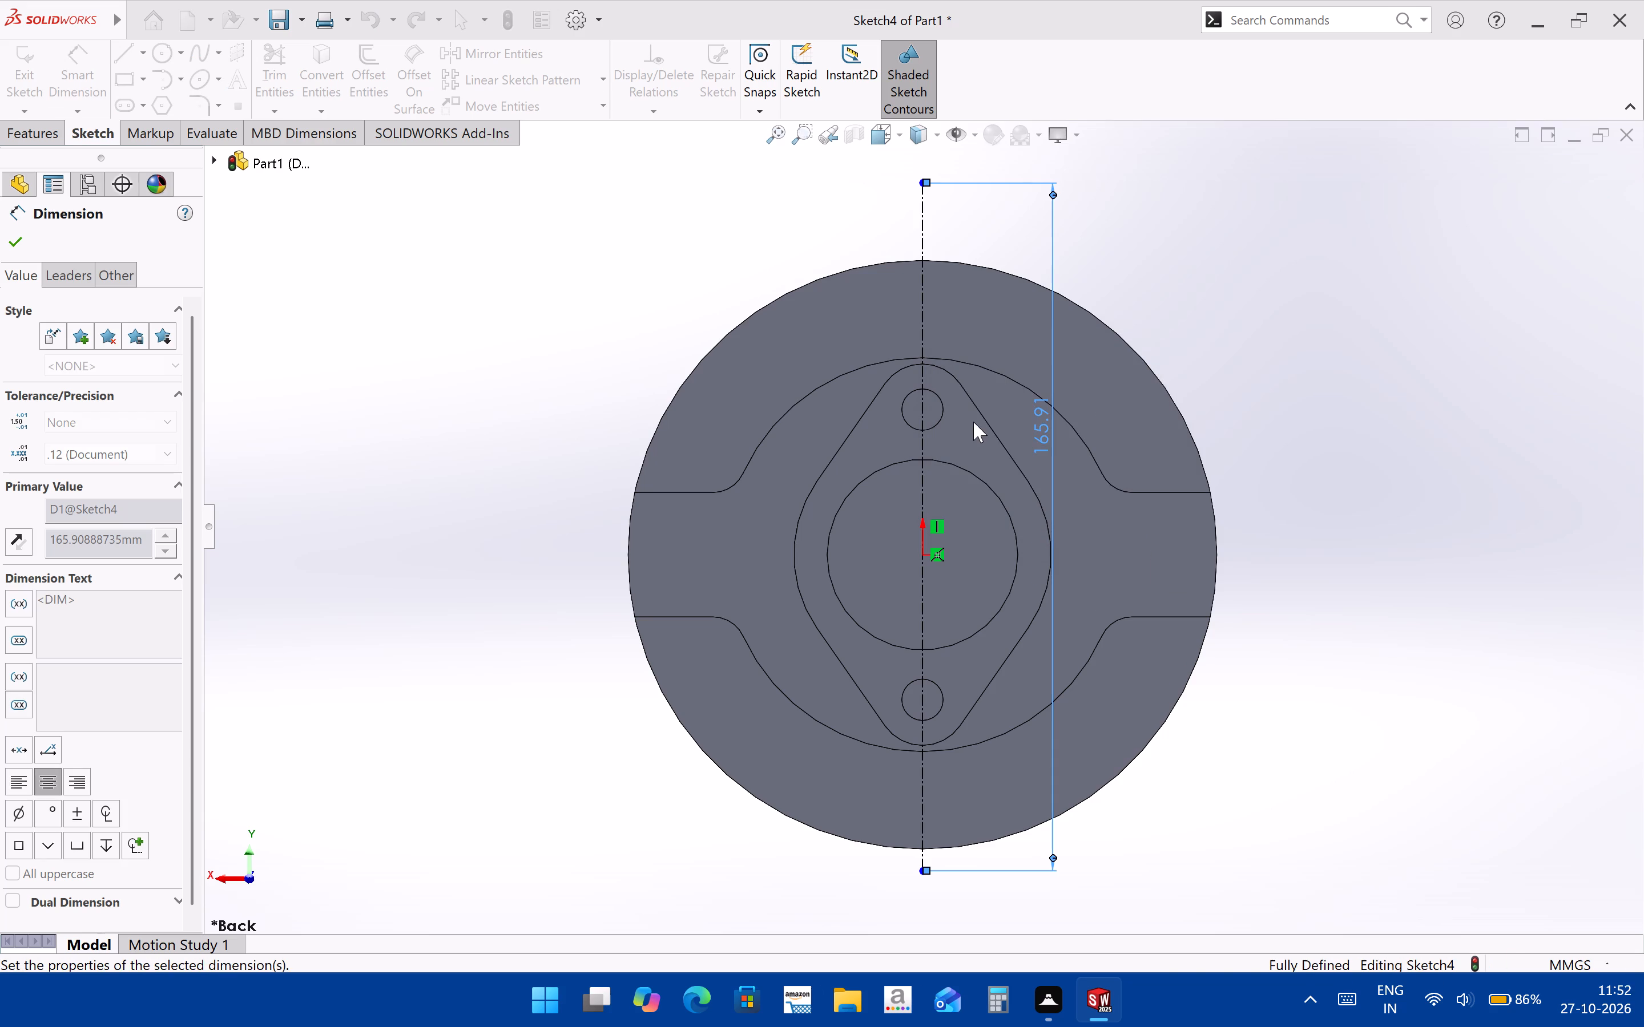
click(1442, 797)
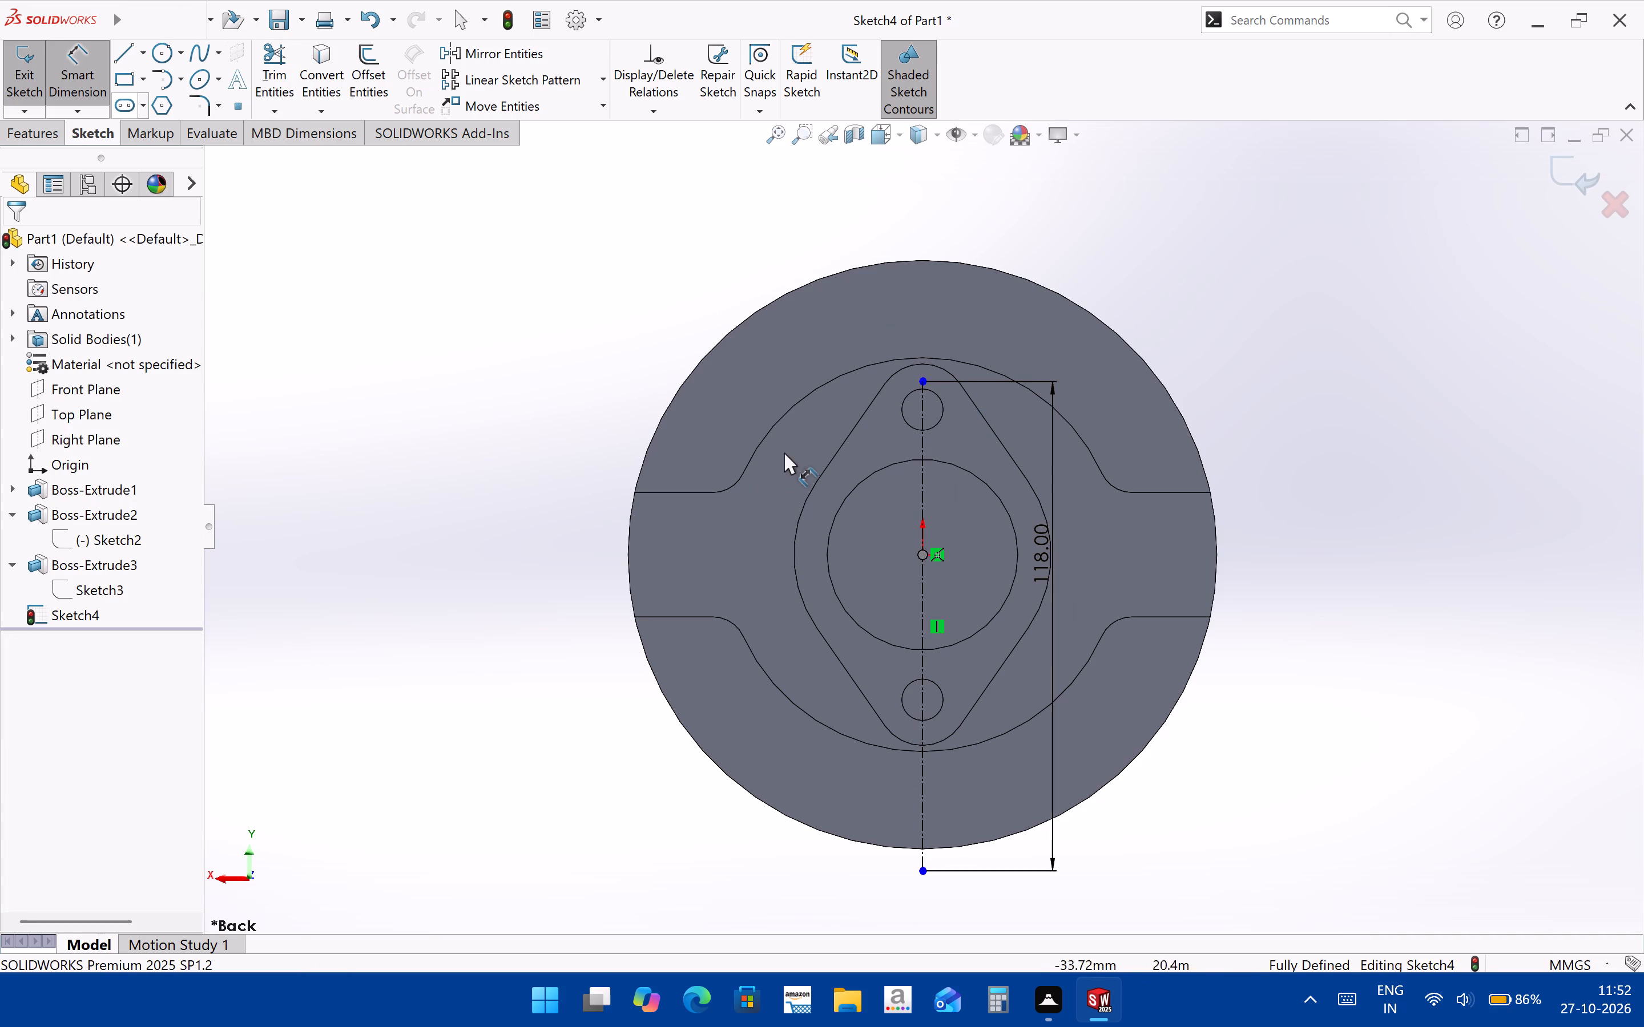
key(Escape)
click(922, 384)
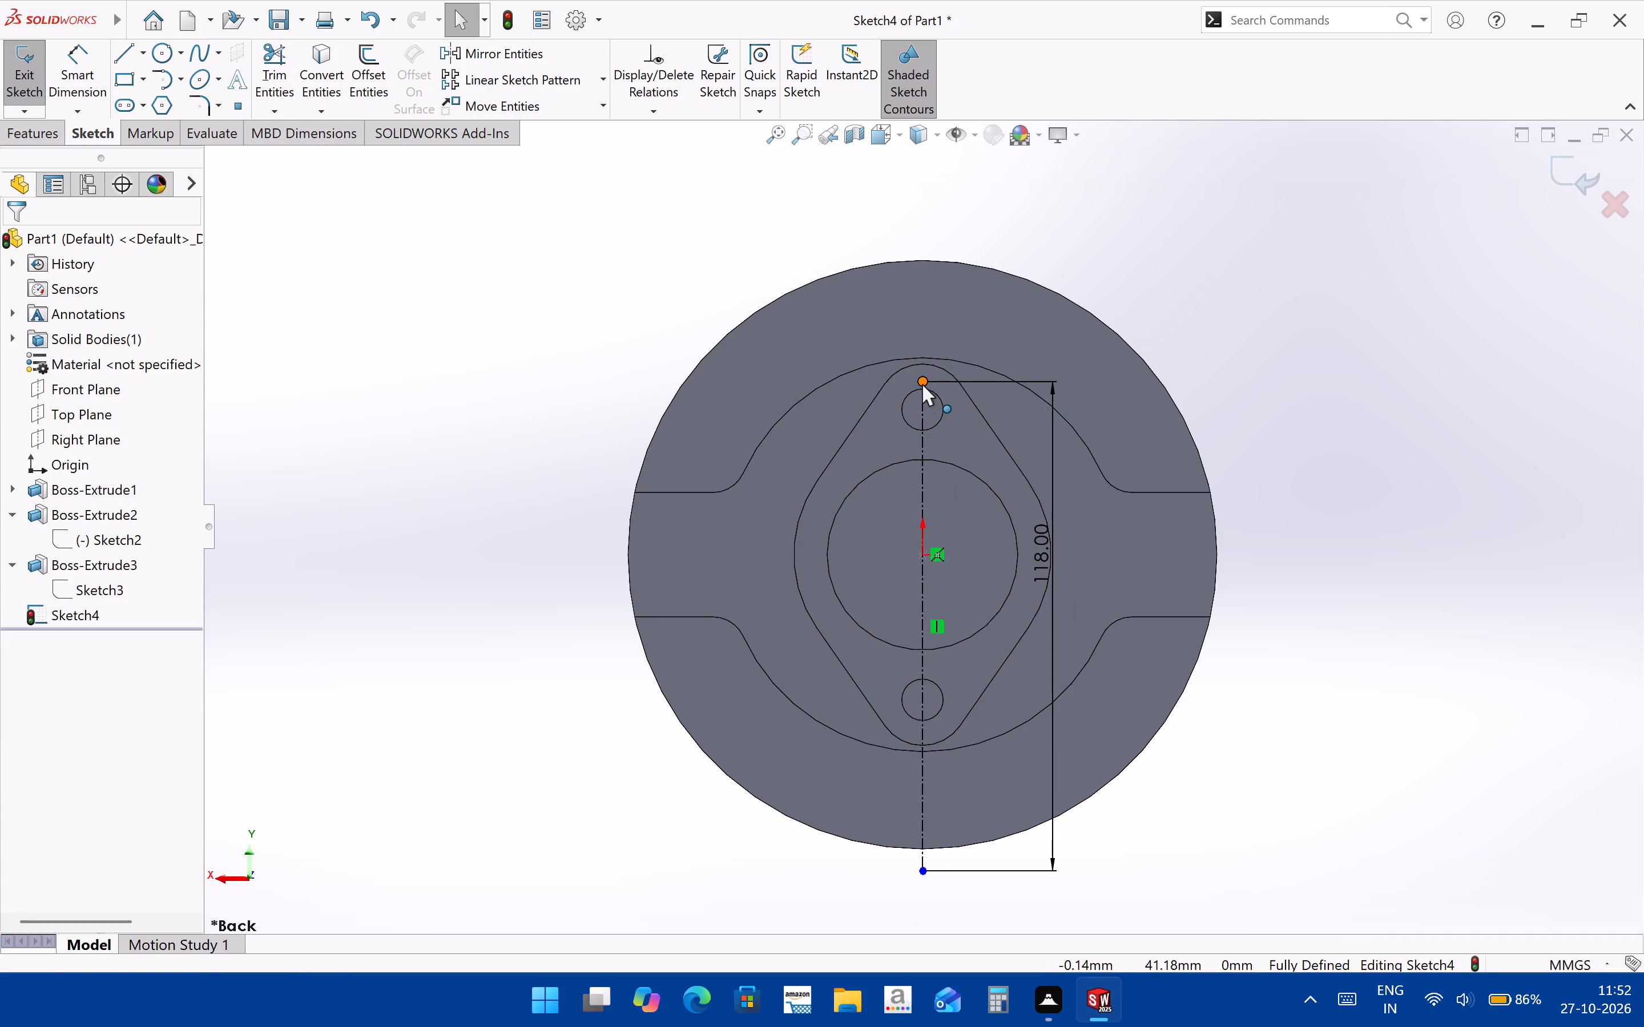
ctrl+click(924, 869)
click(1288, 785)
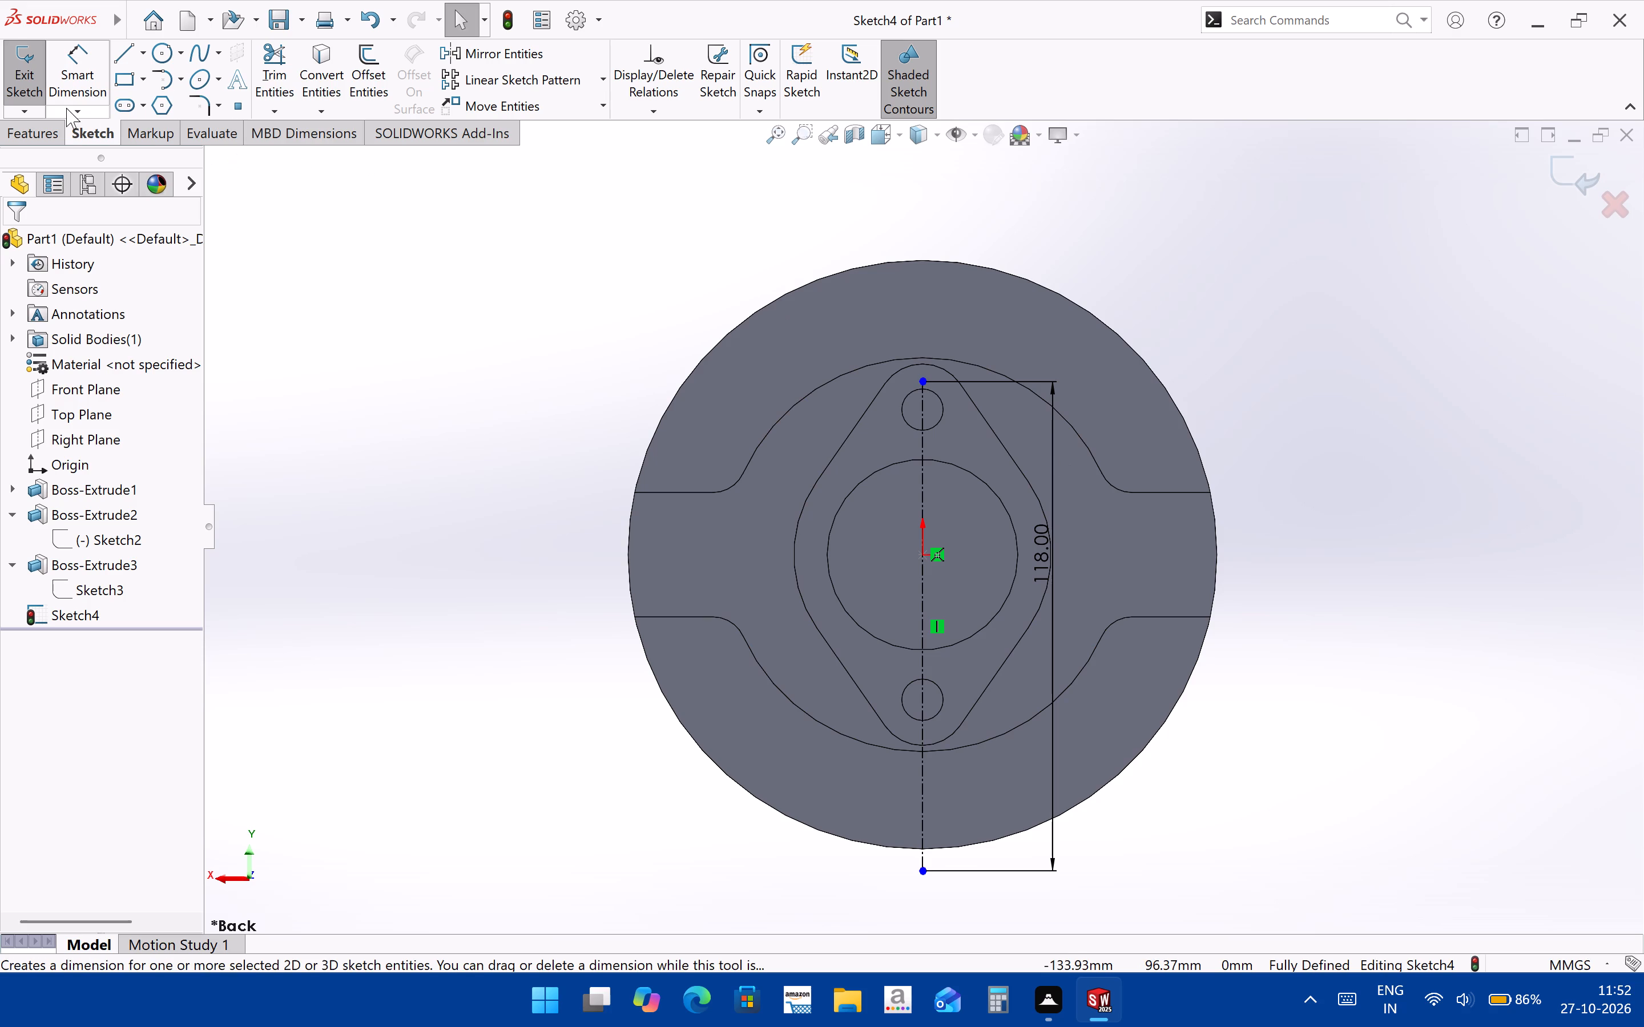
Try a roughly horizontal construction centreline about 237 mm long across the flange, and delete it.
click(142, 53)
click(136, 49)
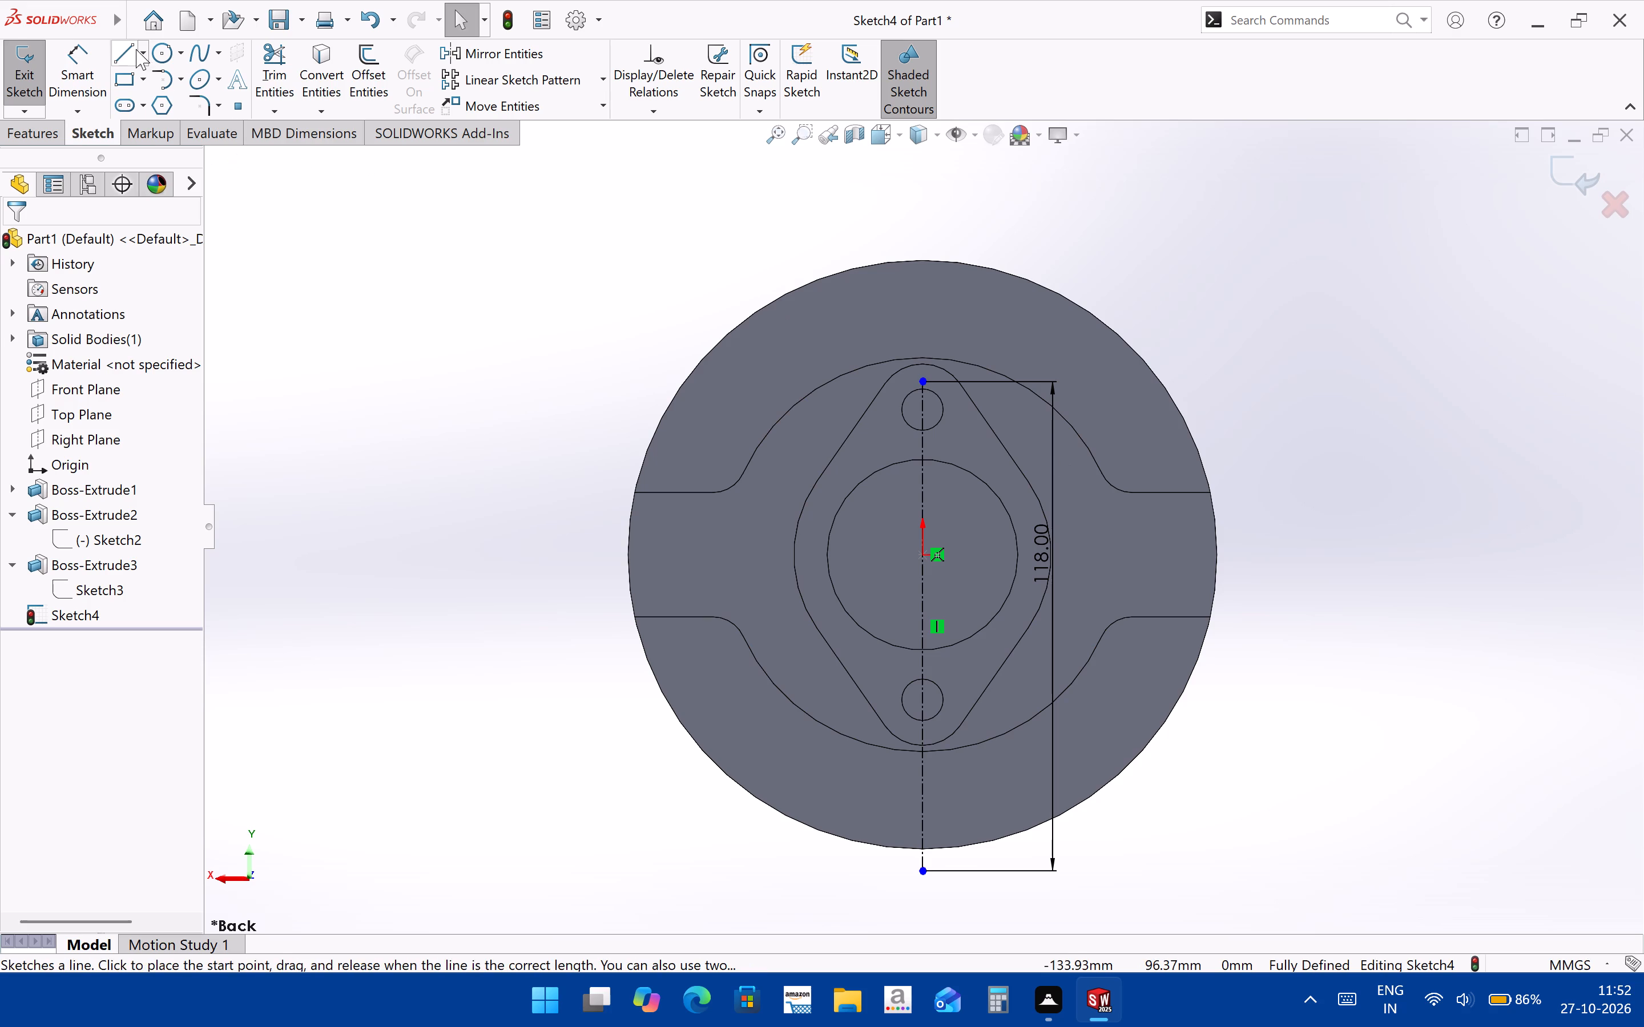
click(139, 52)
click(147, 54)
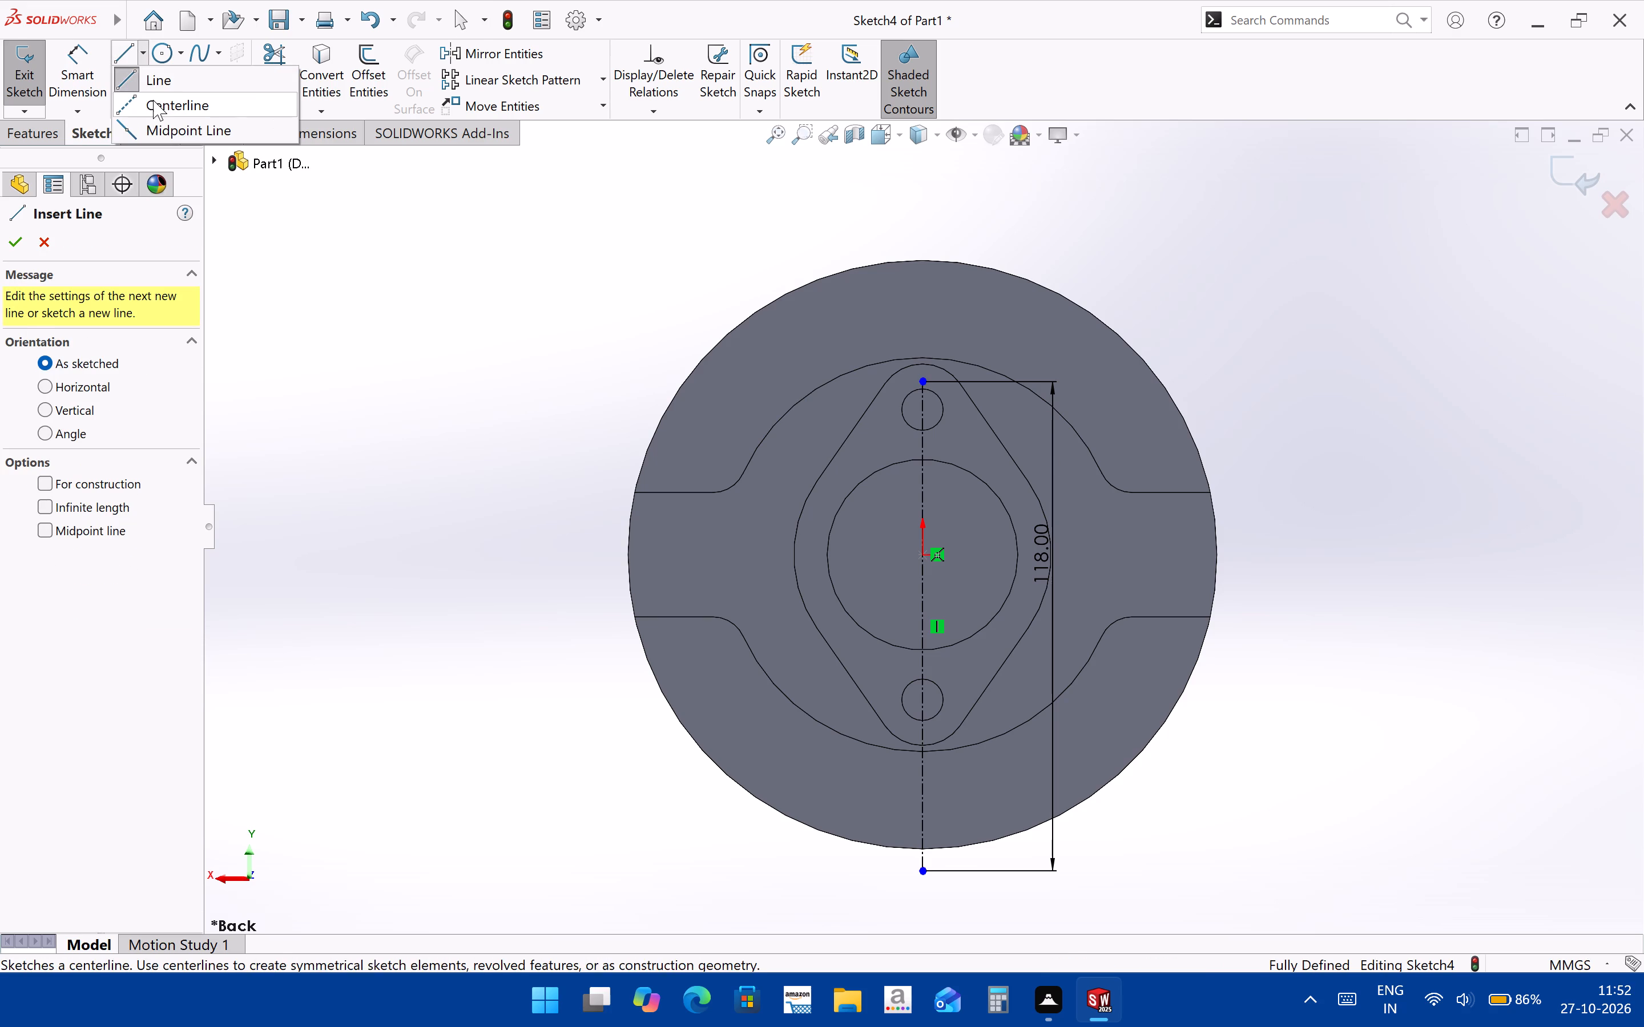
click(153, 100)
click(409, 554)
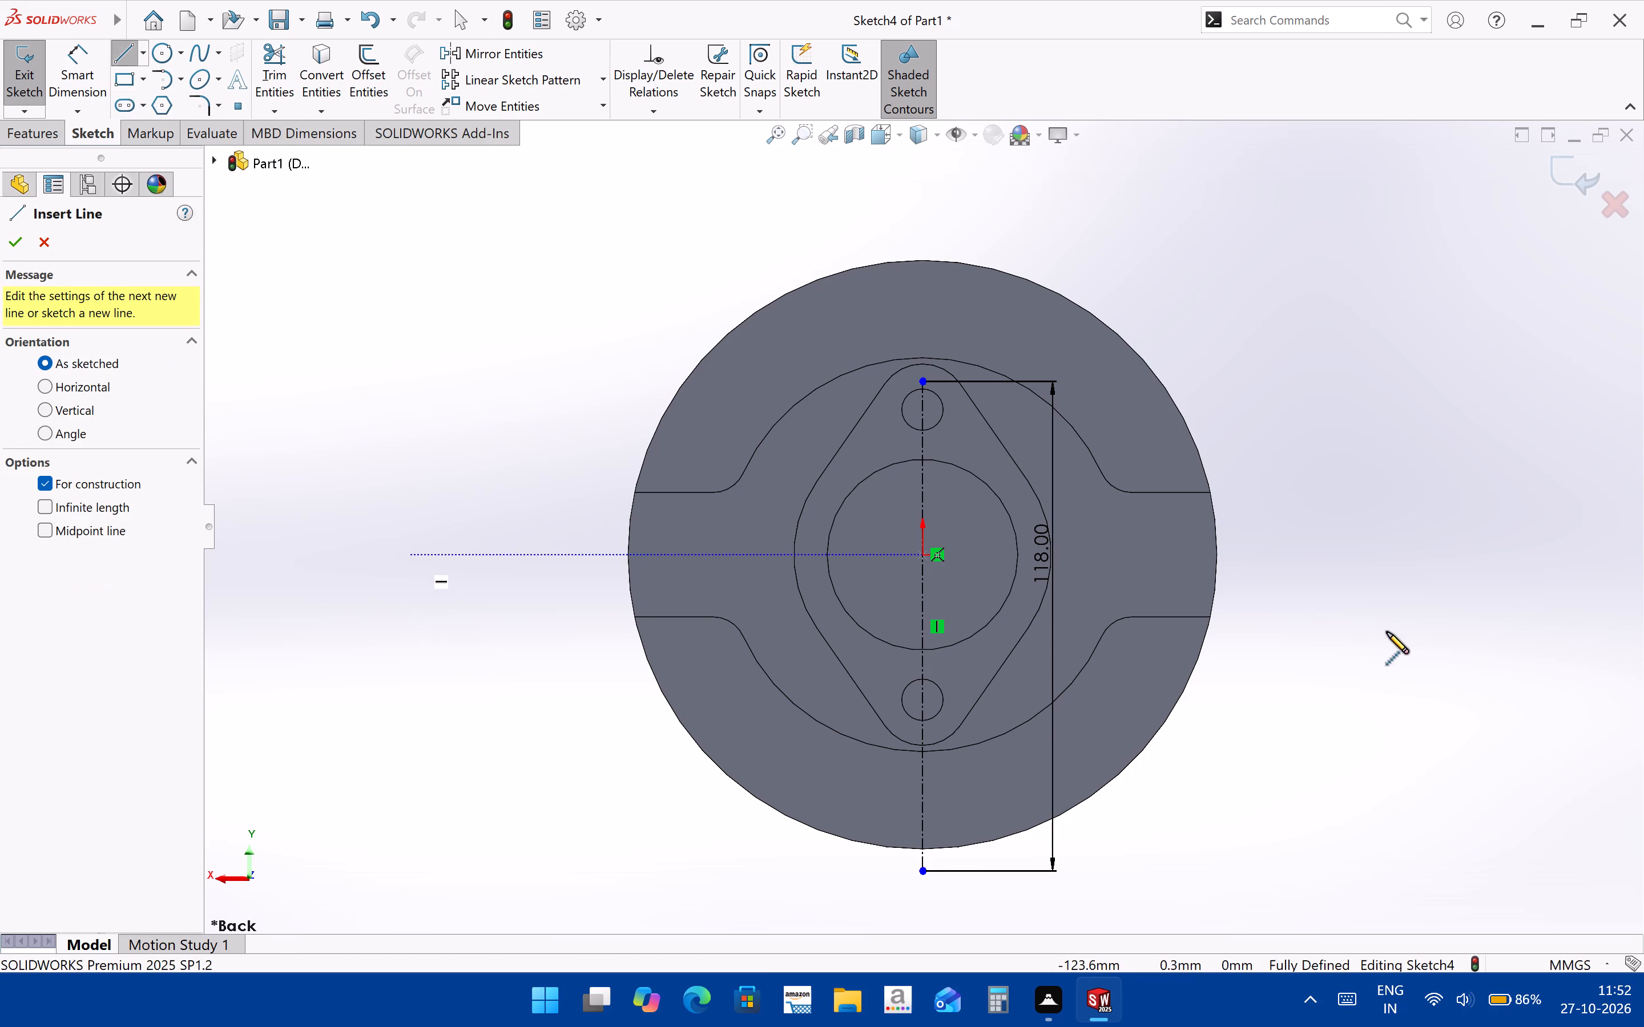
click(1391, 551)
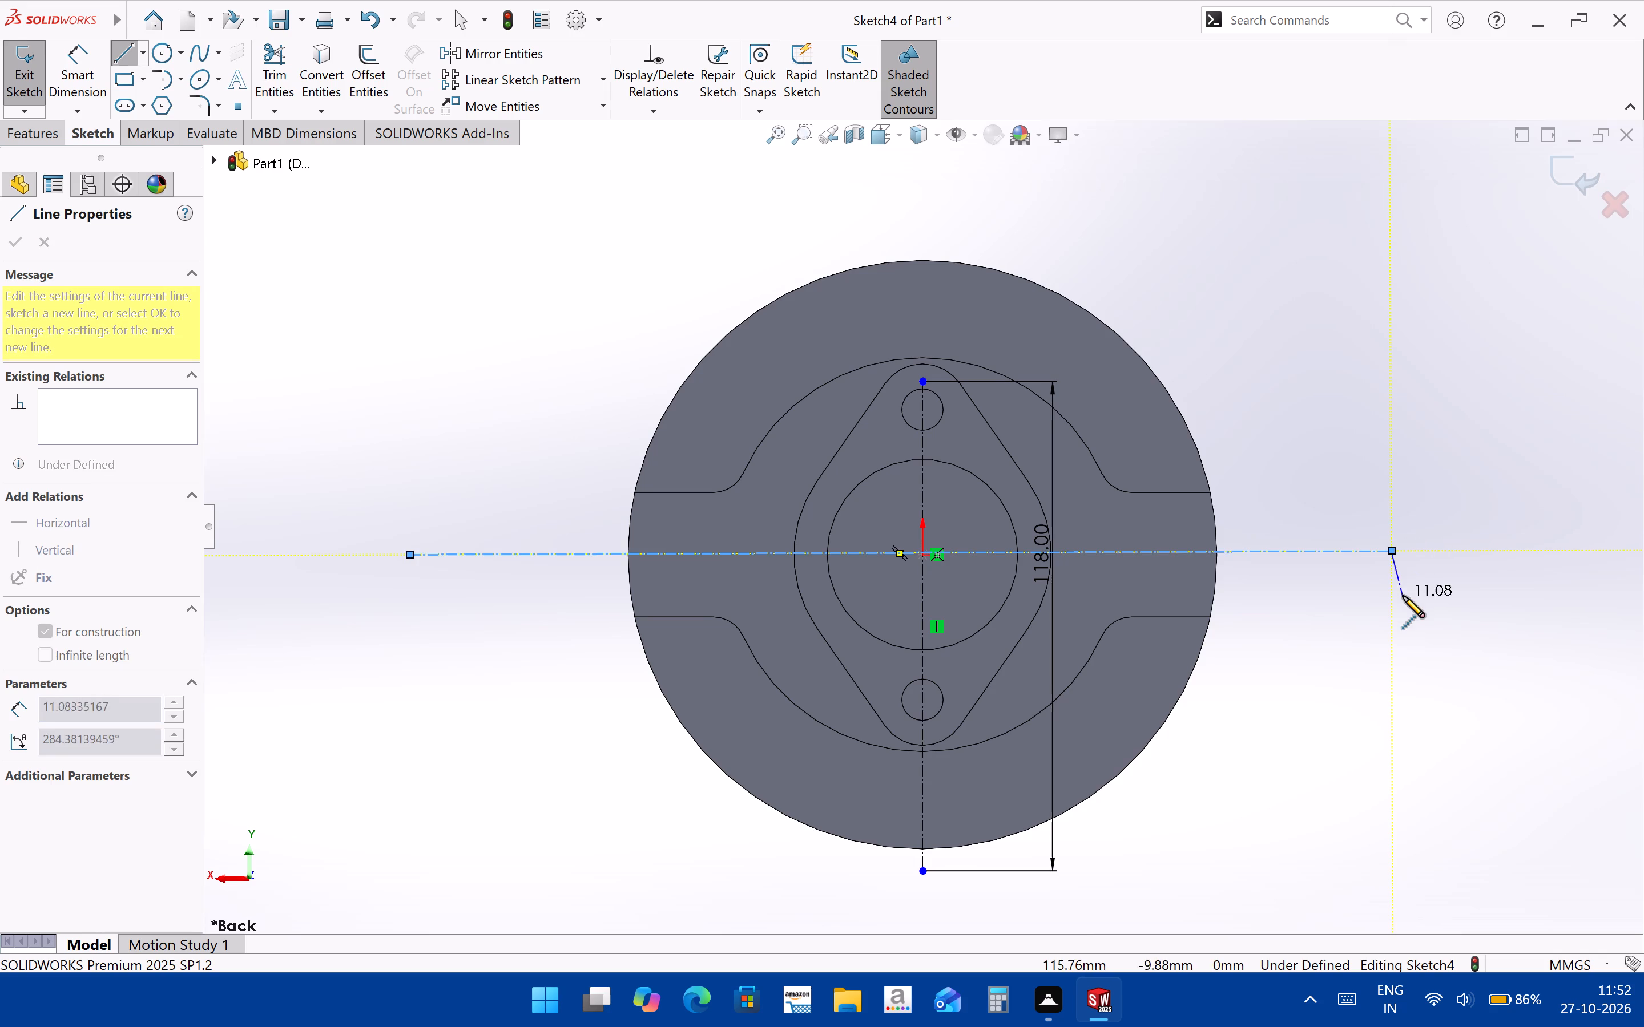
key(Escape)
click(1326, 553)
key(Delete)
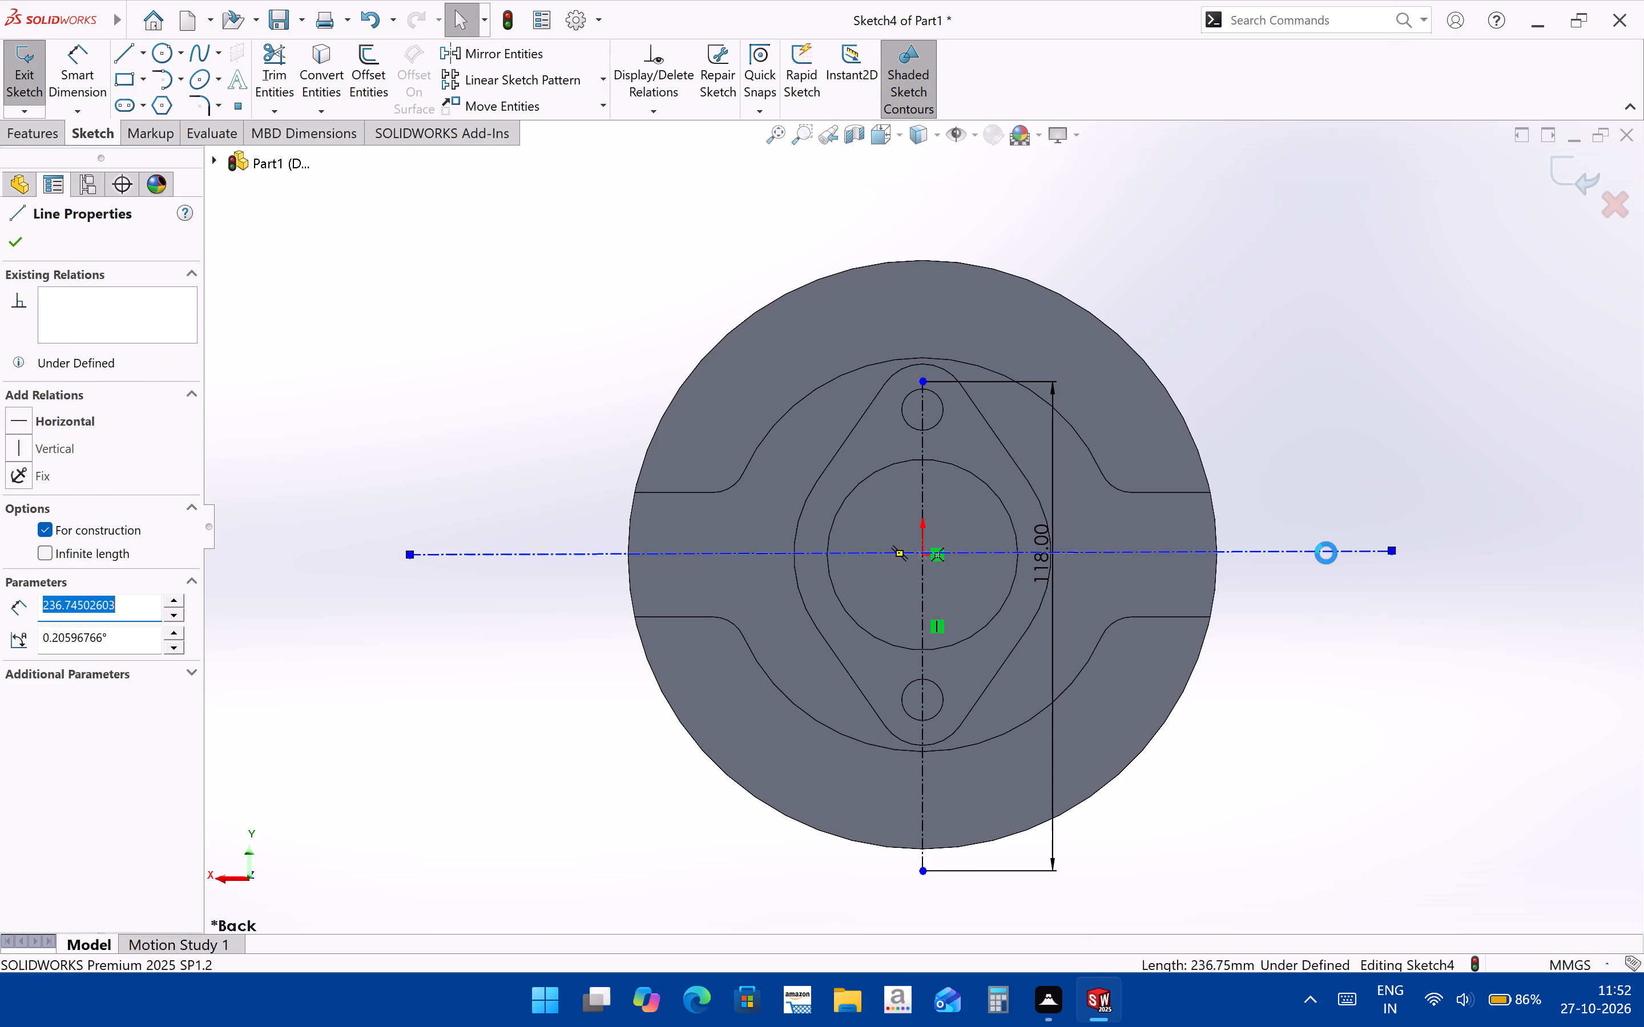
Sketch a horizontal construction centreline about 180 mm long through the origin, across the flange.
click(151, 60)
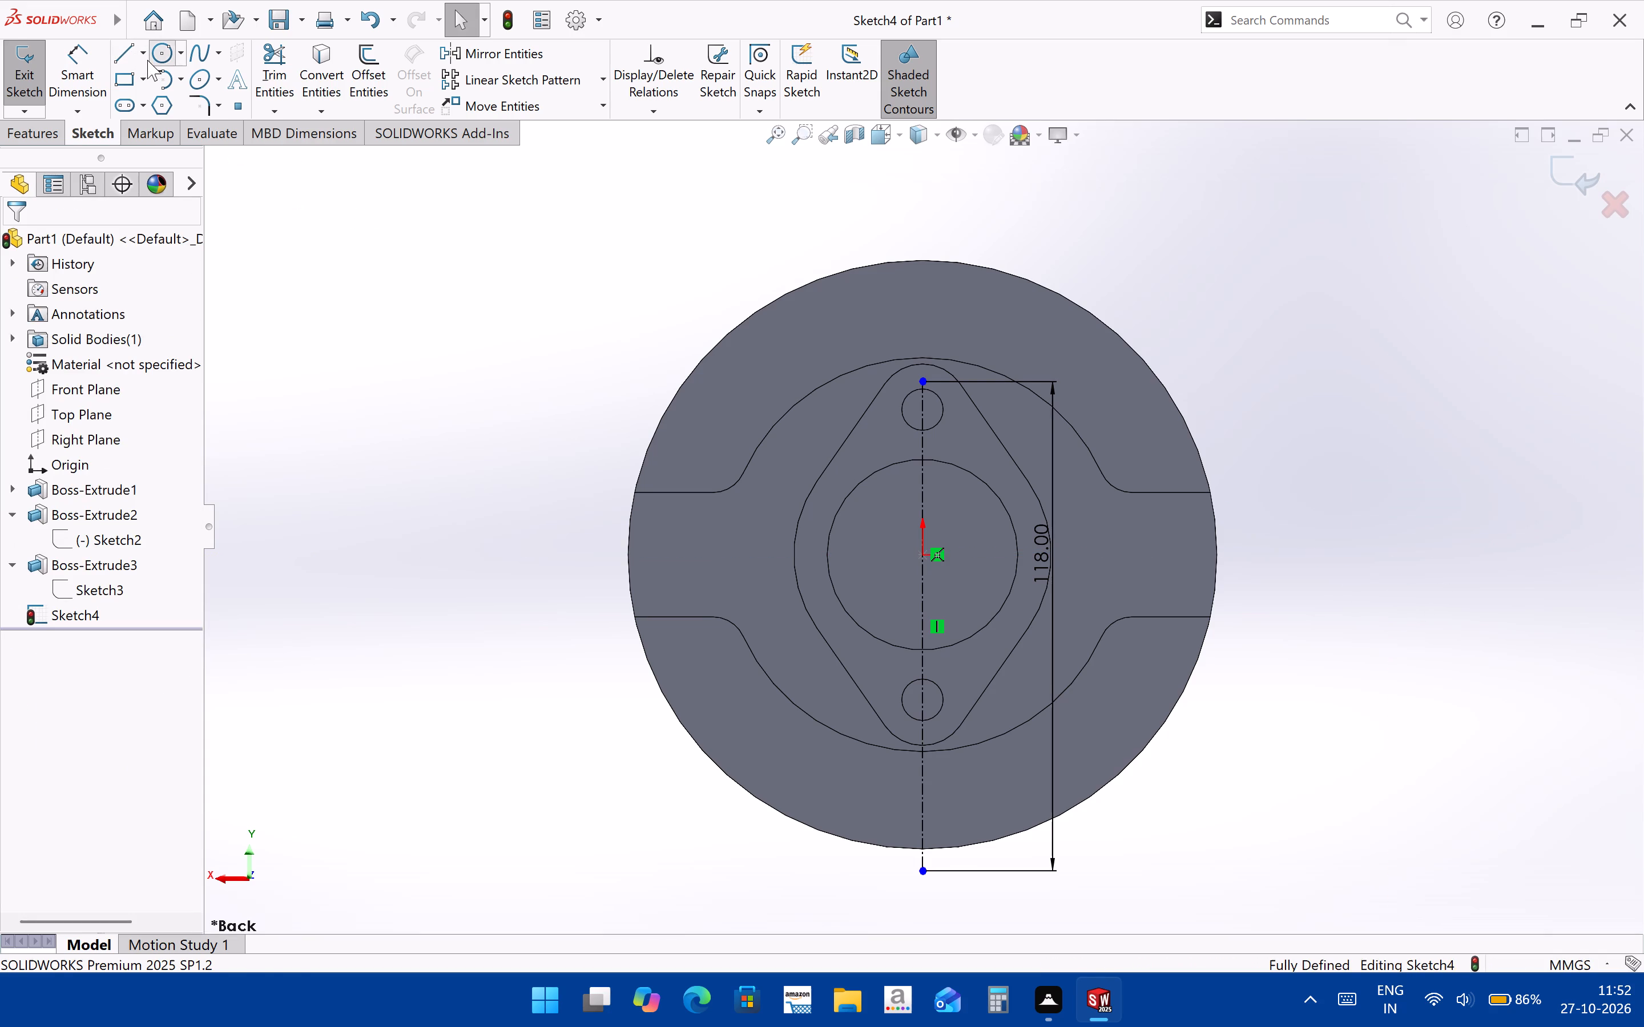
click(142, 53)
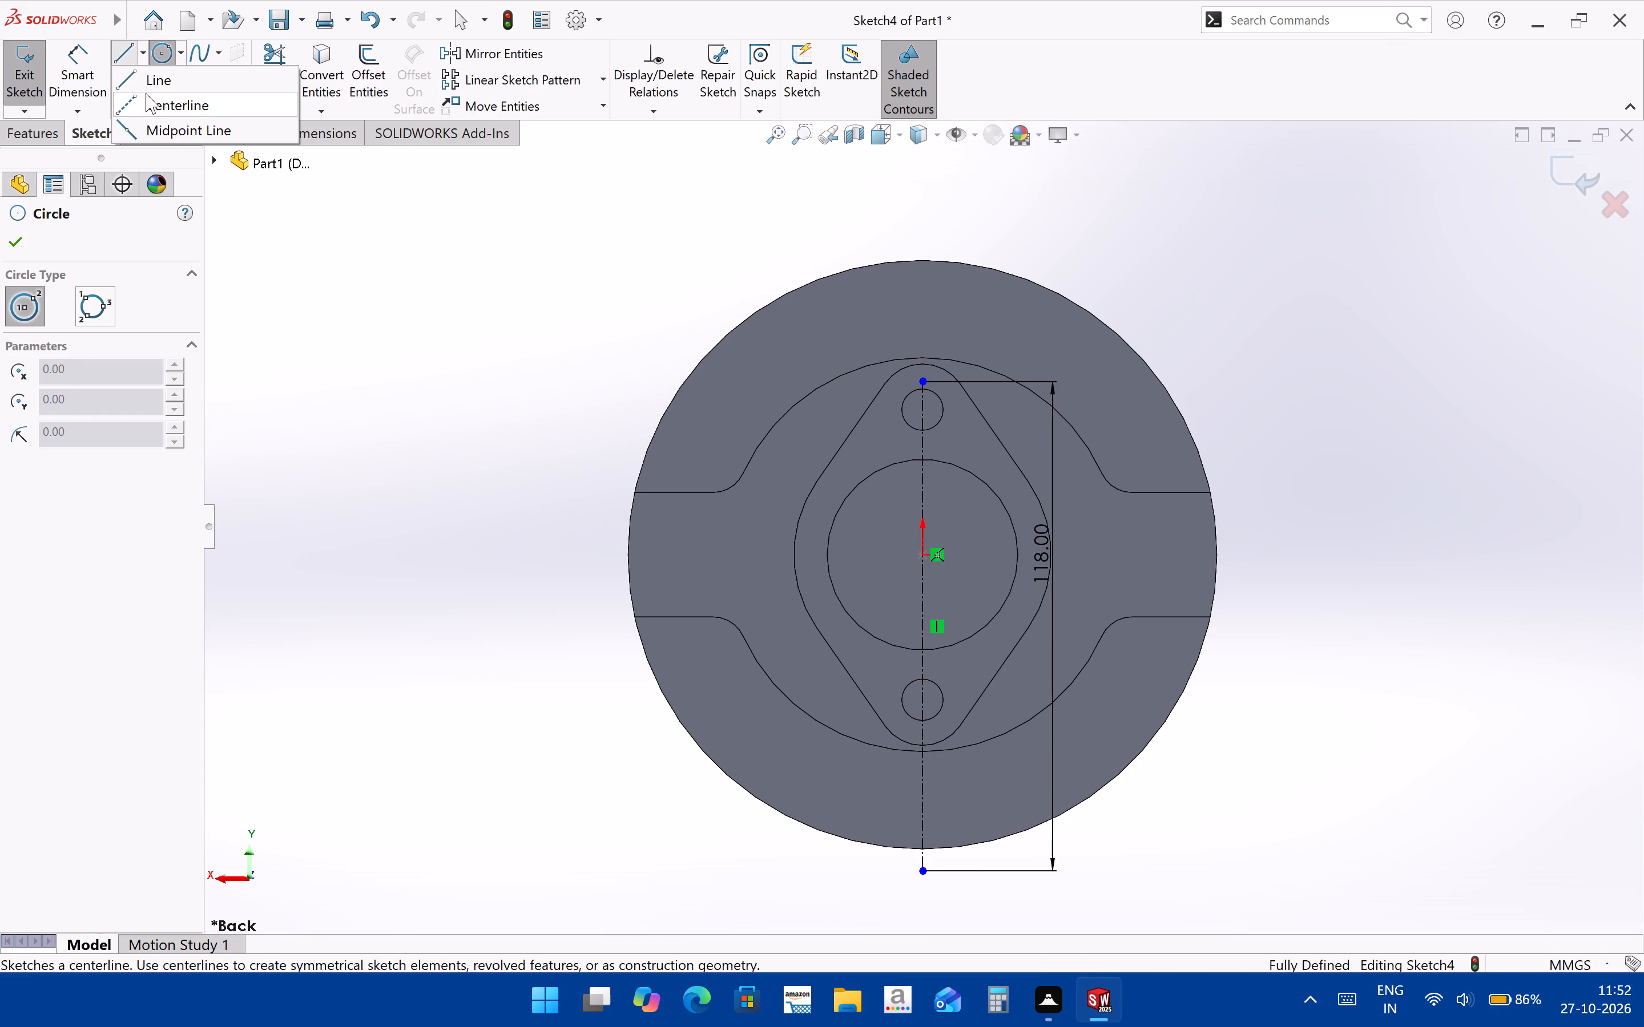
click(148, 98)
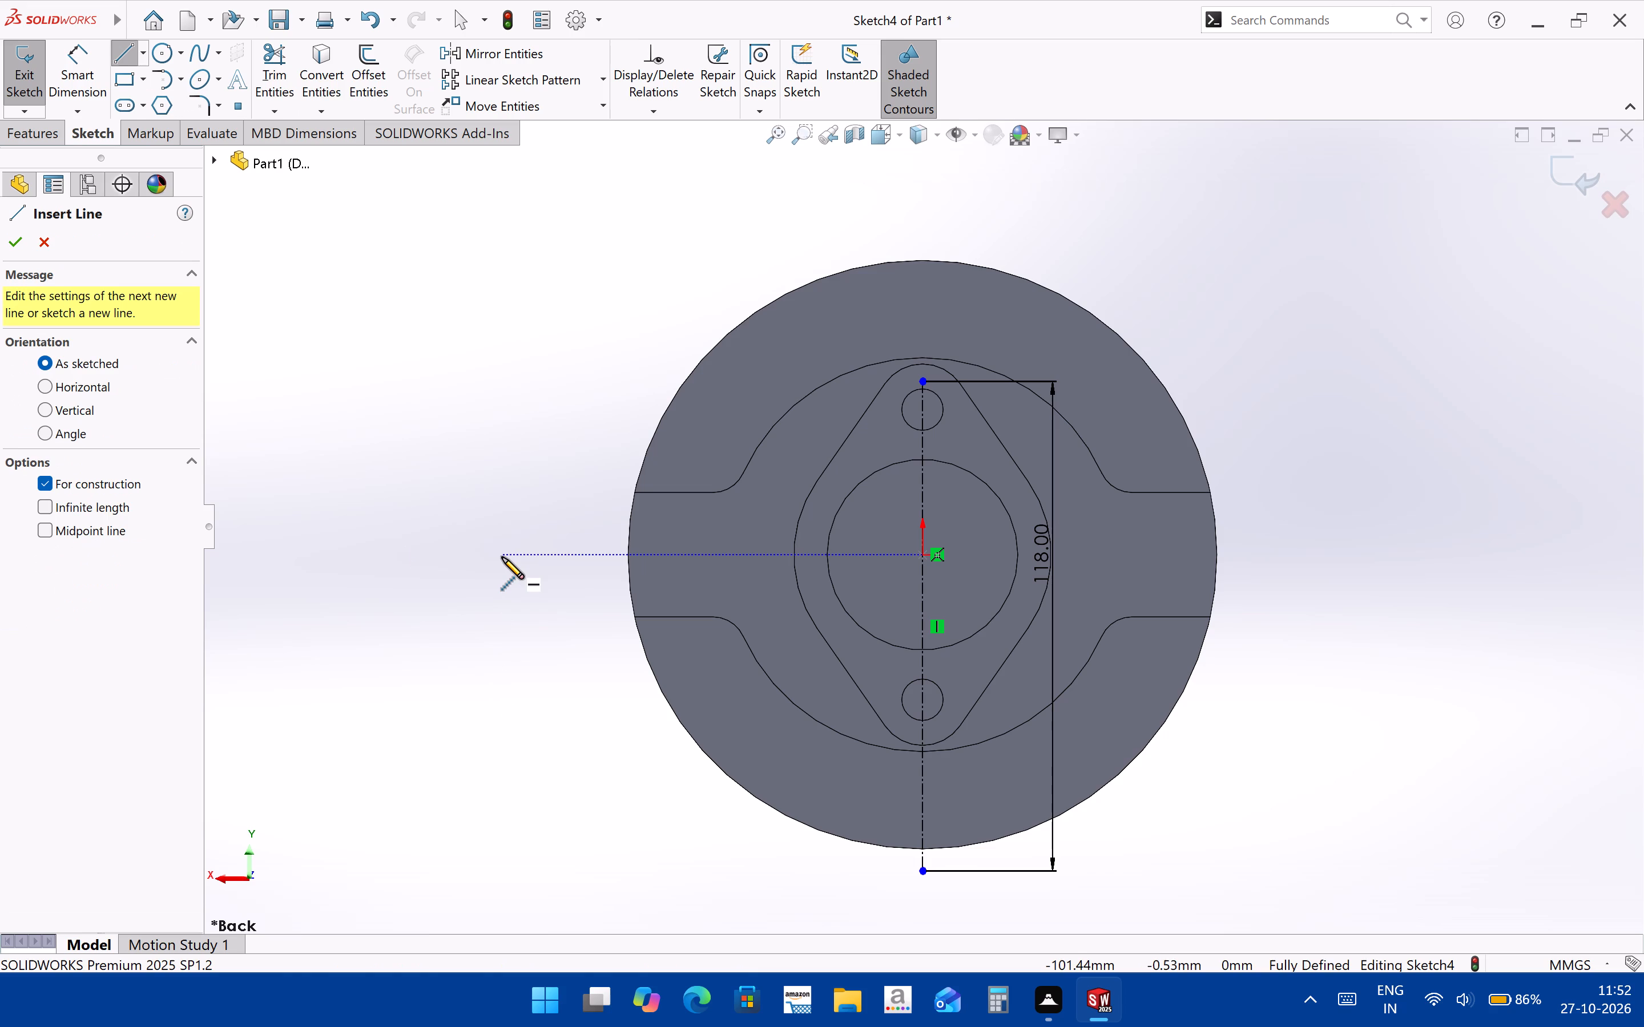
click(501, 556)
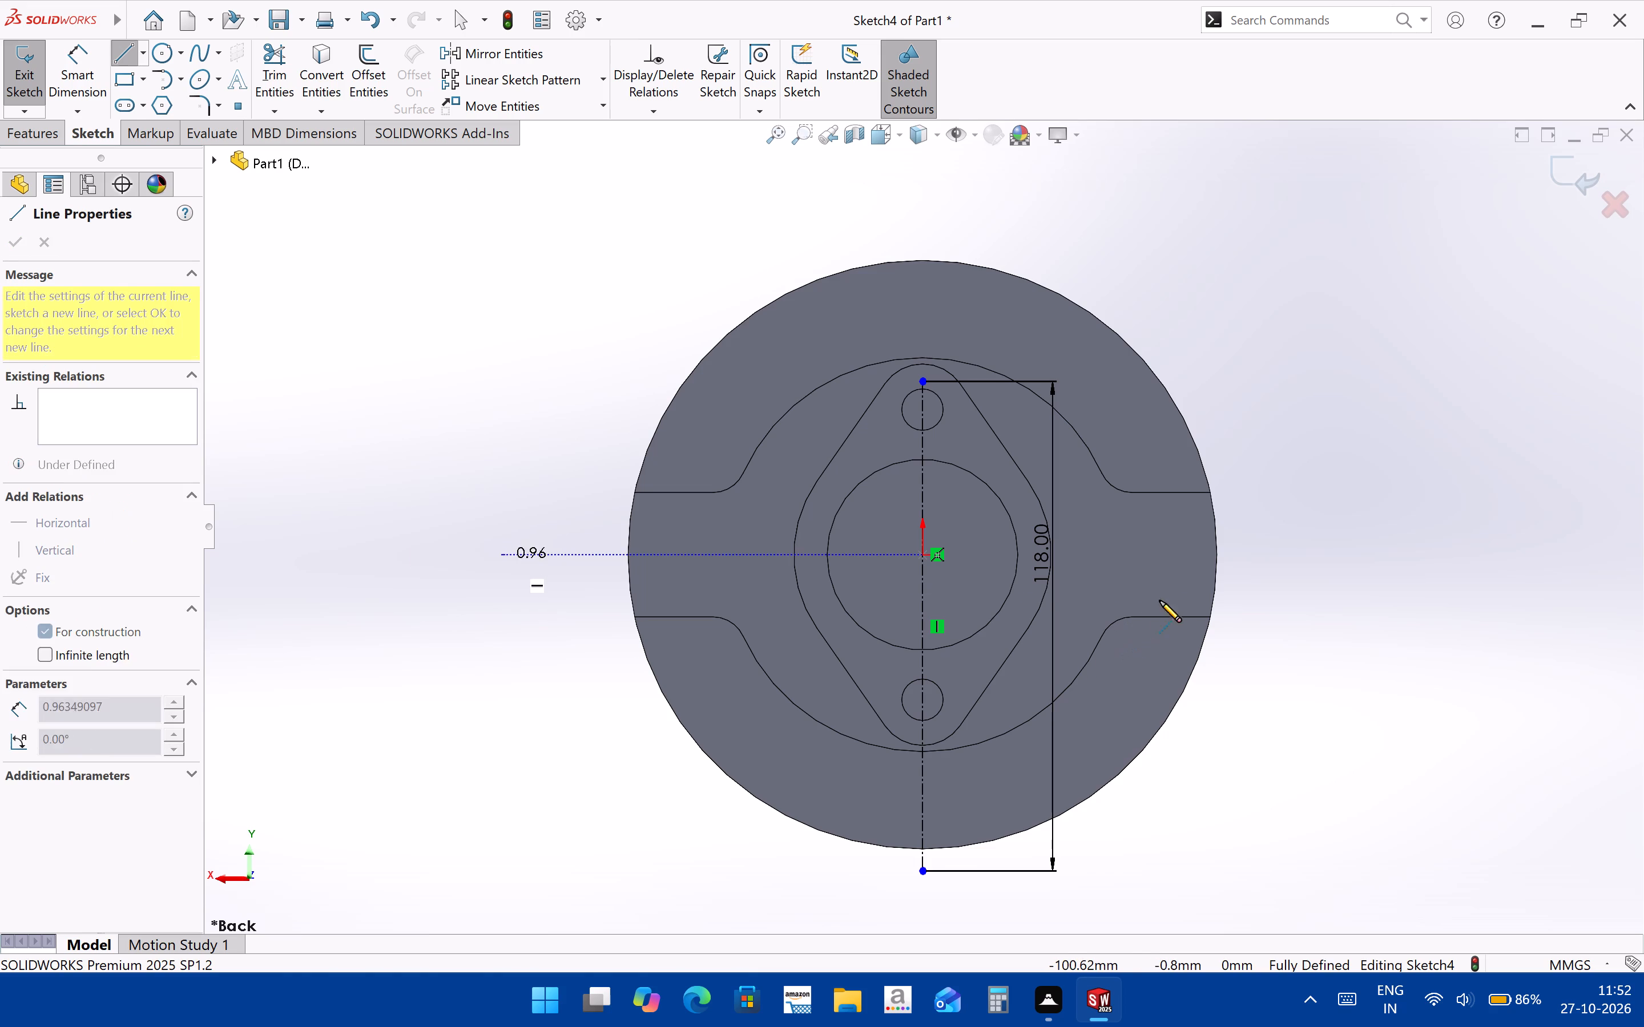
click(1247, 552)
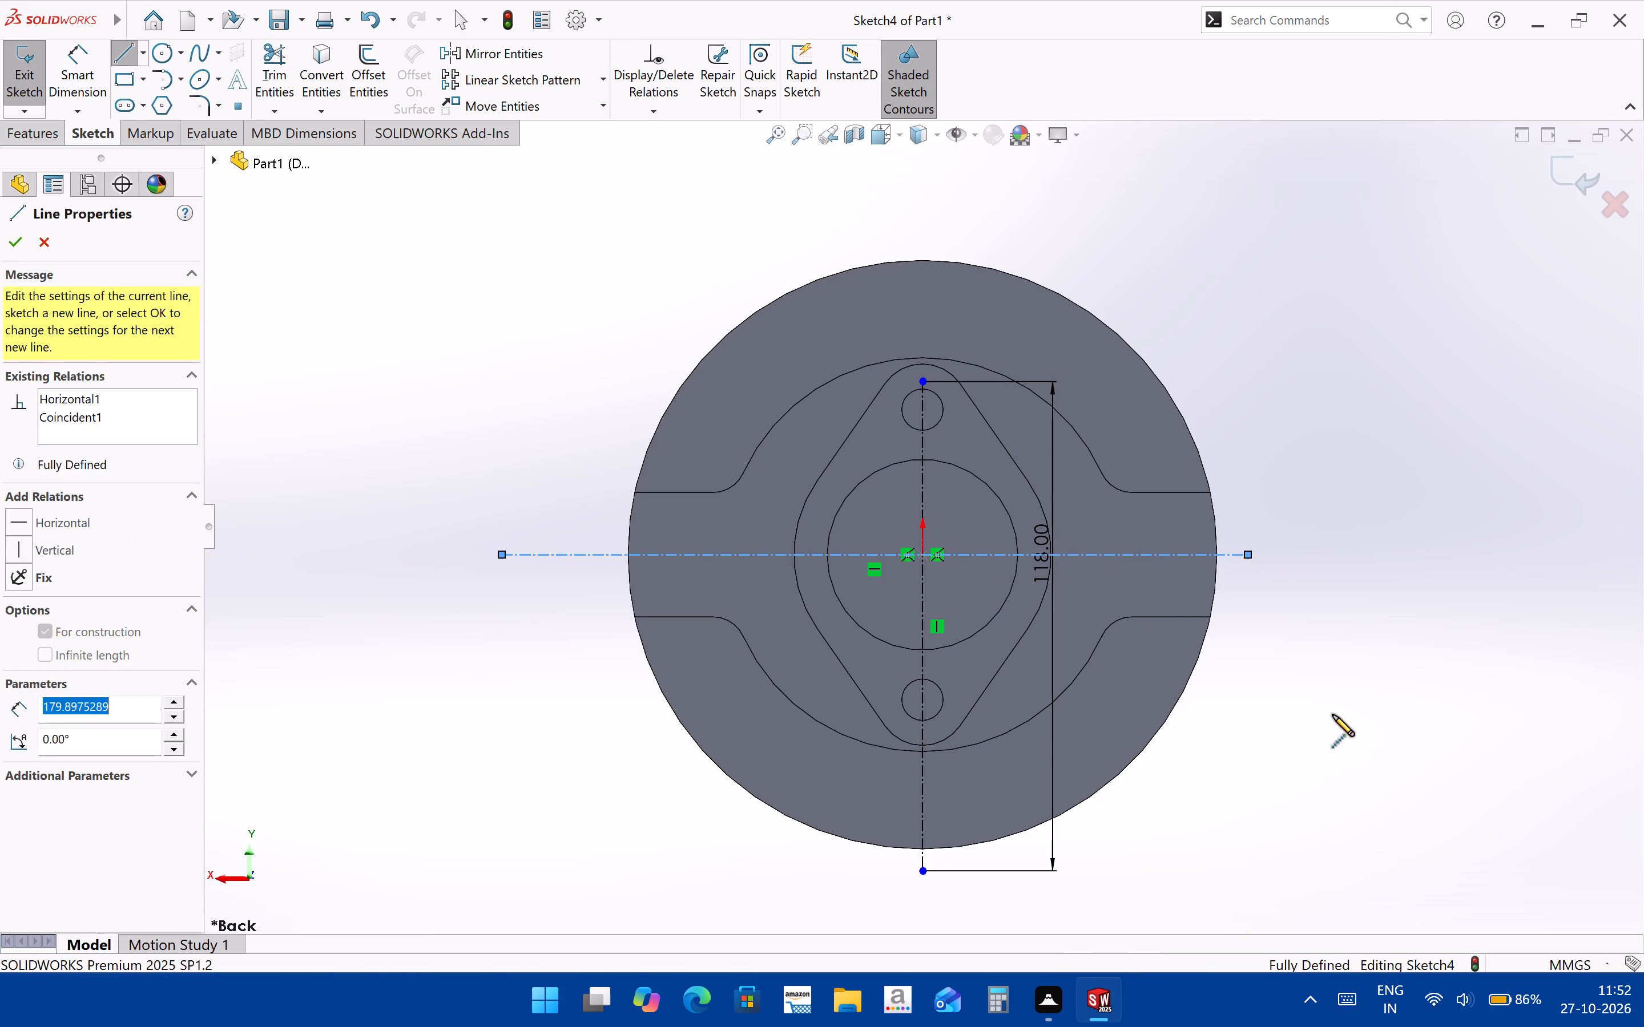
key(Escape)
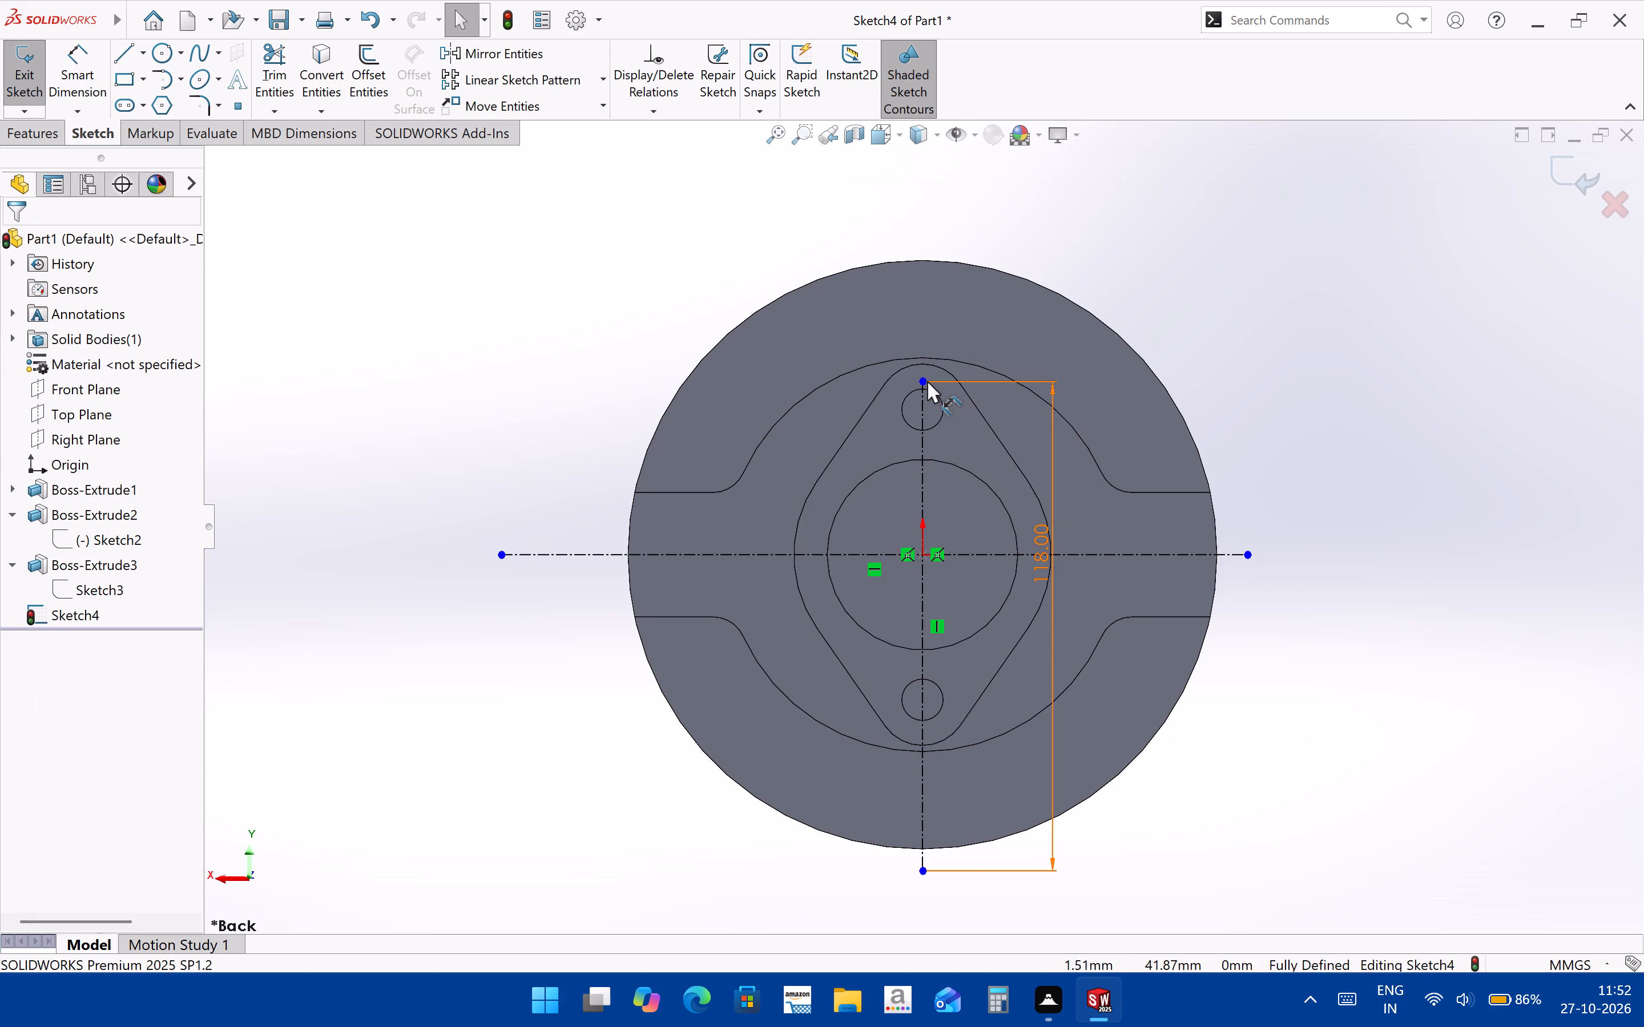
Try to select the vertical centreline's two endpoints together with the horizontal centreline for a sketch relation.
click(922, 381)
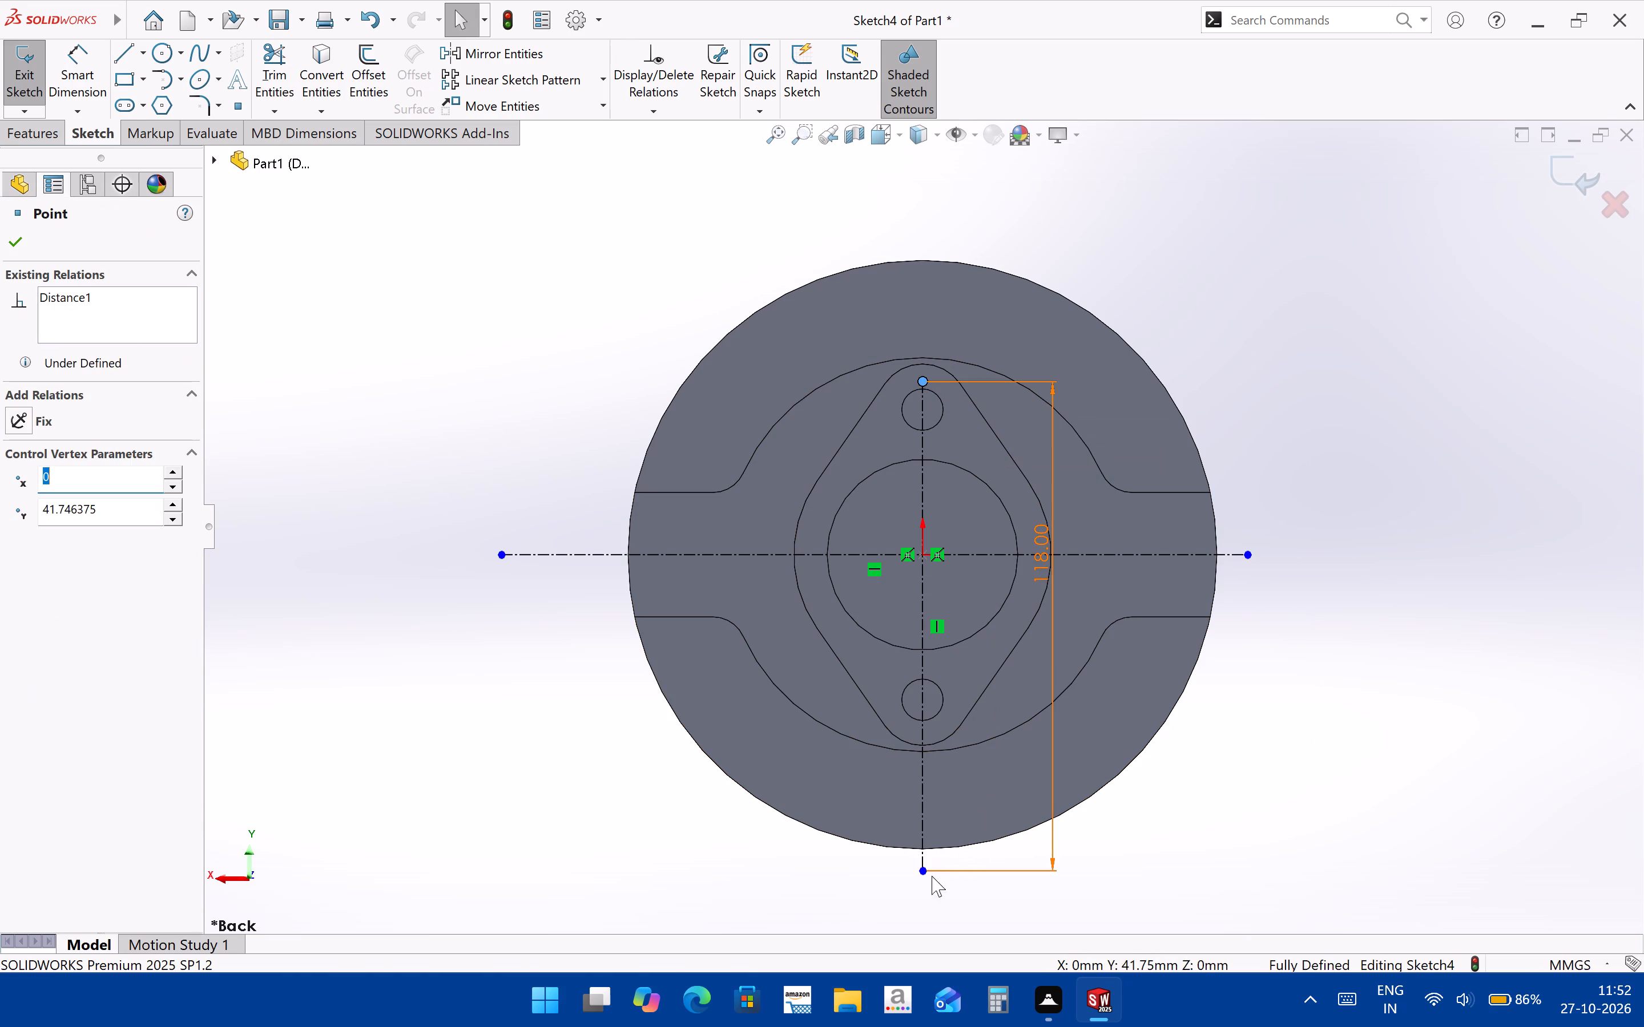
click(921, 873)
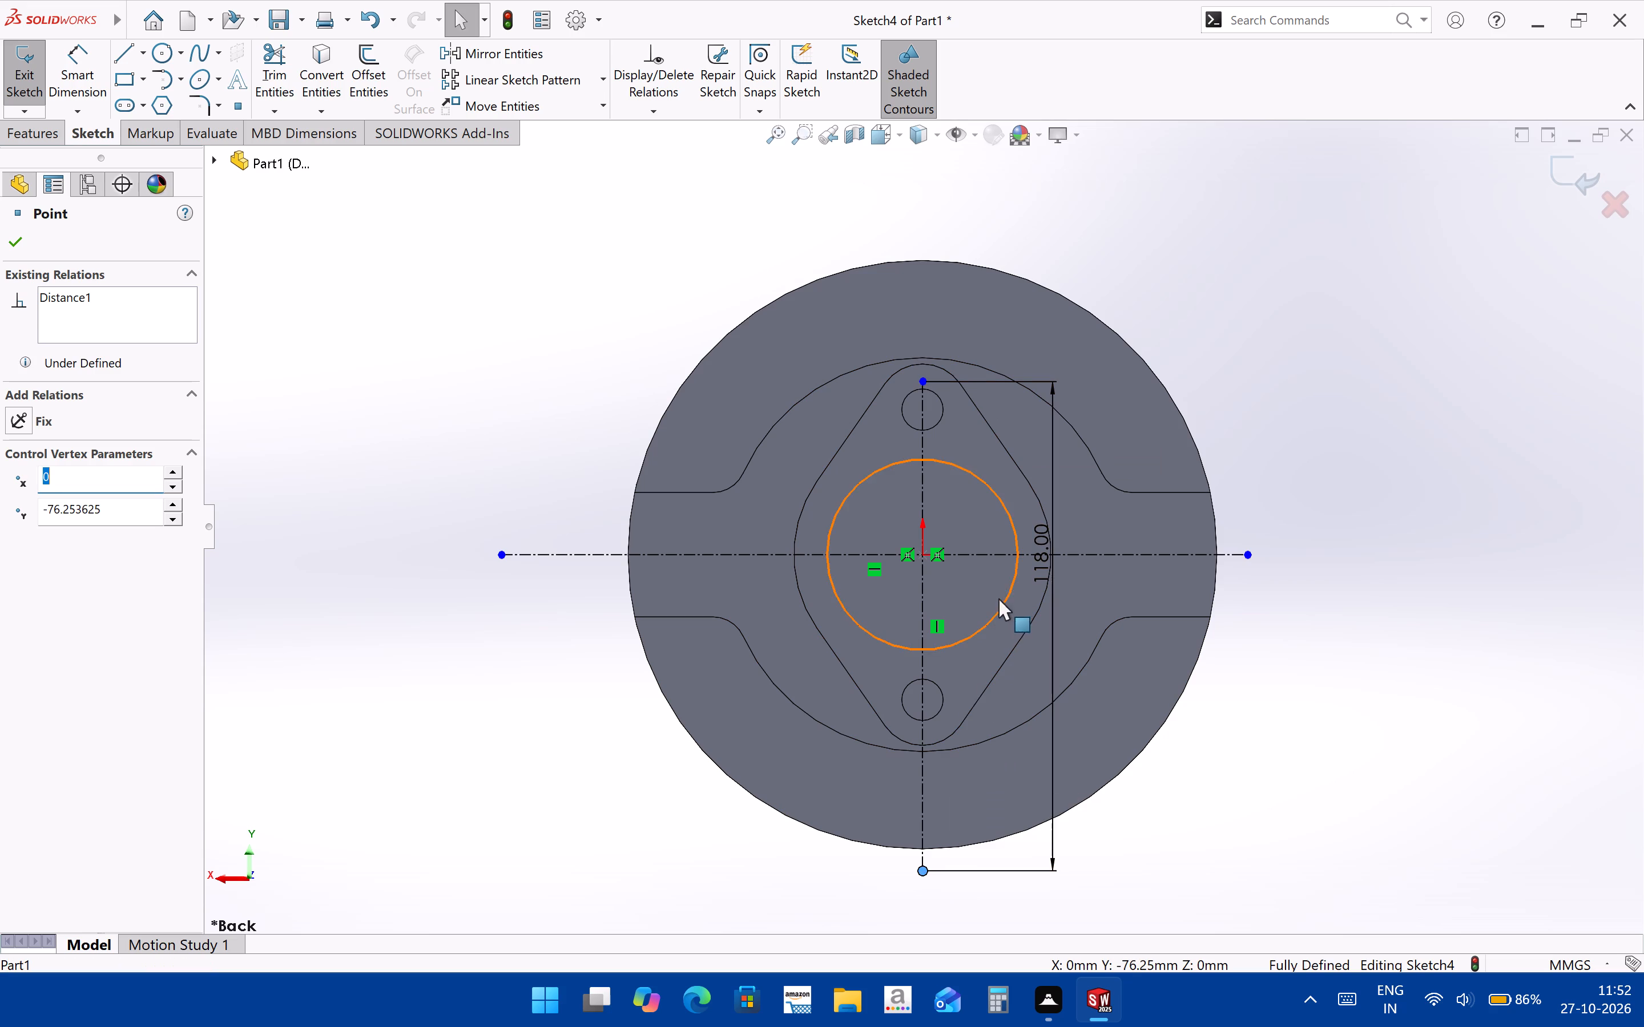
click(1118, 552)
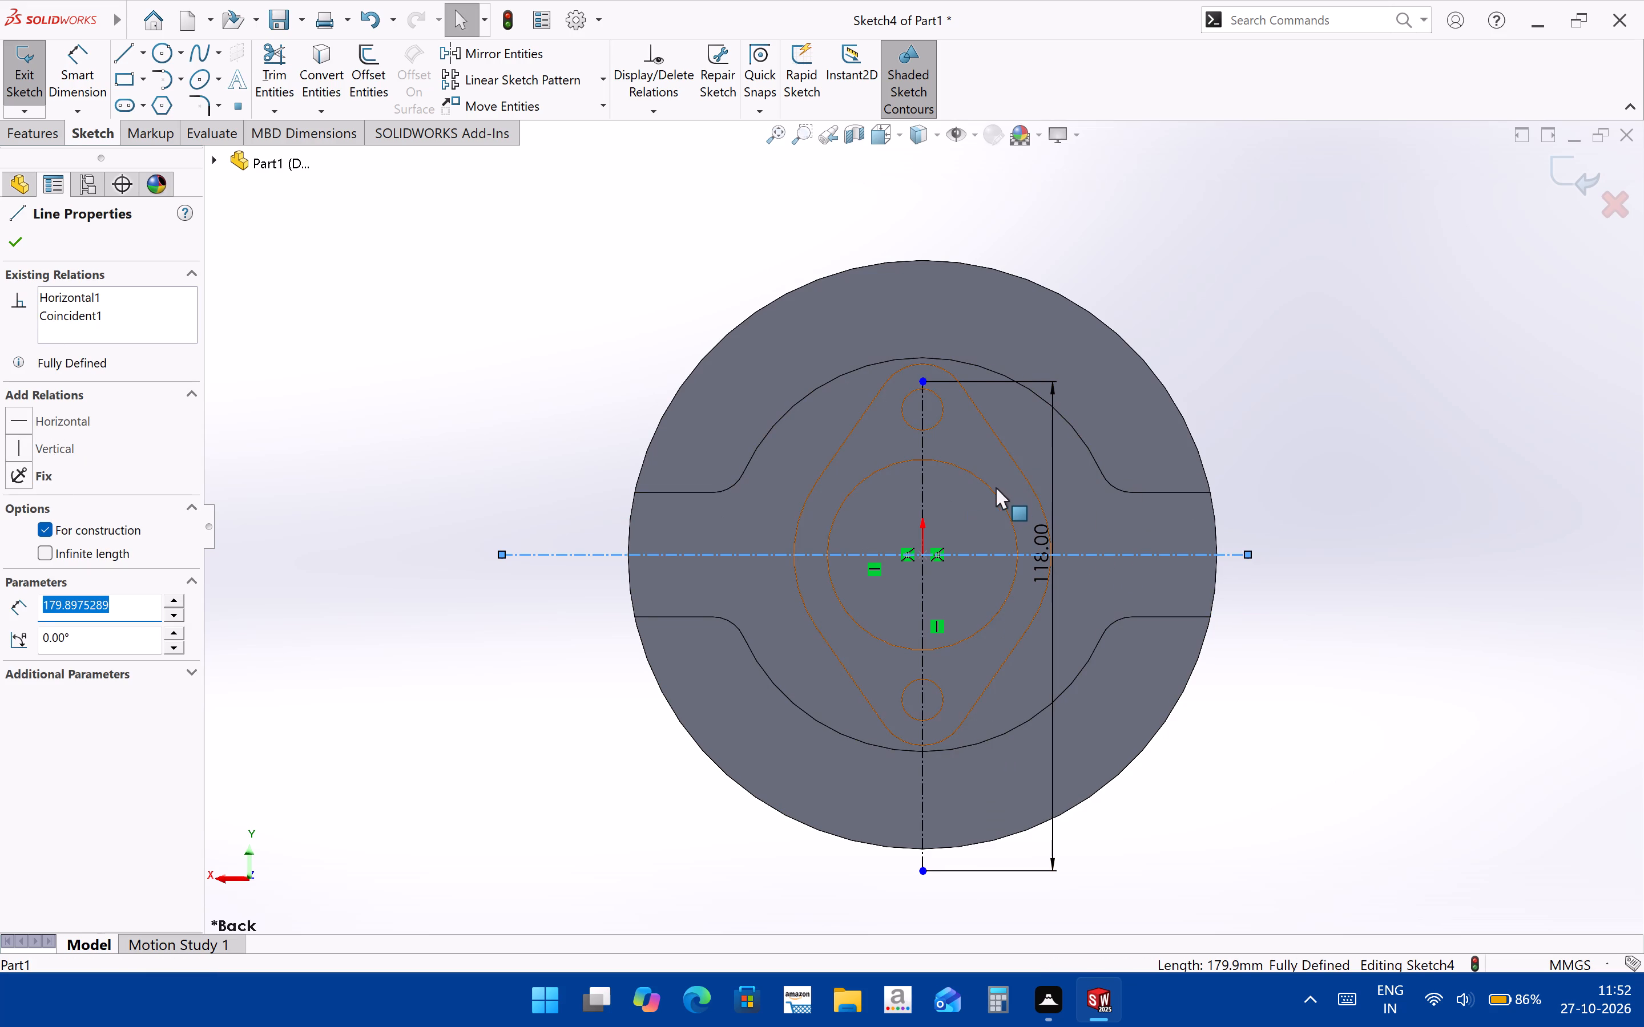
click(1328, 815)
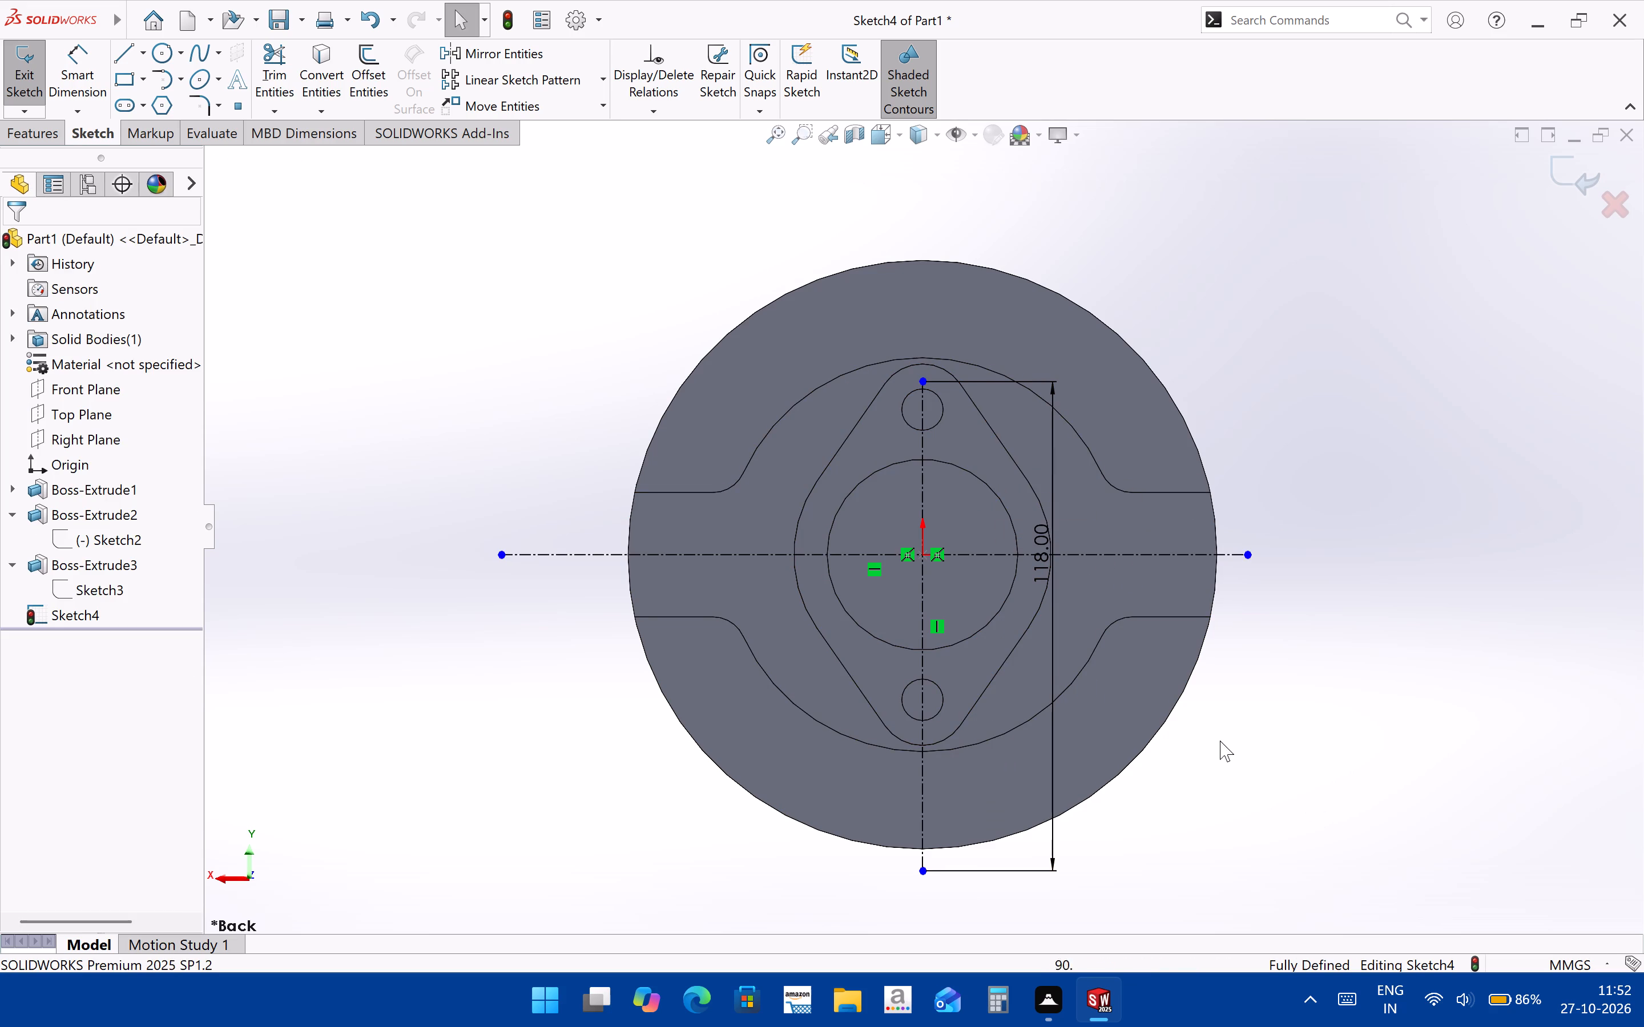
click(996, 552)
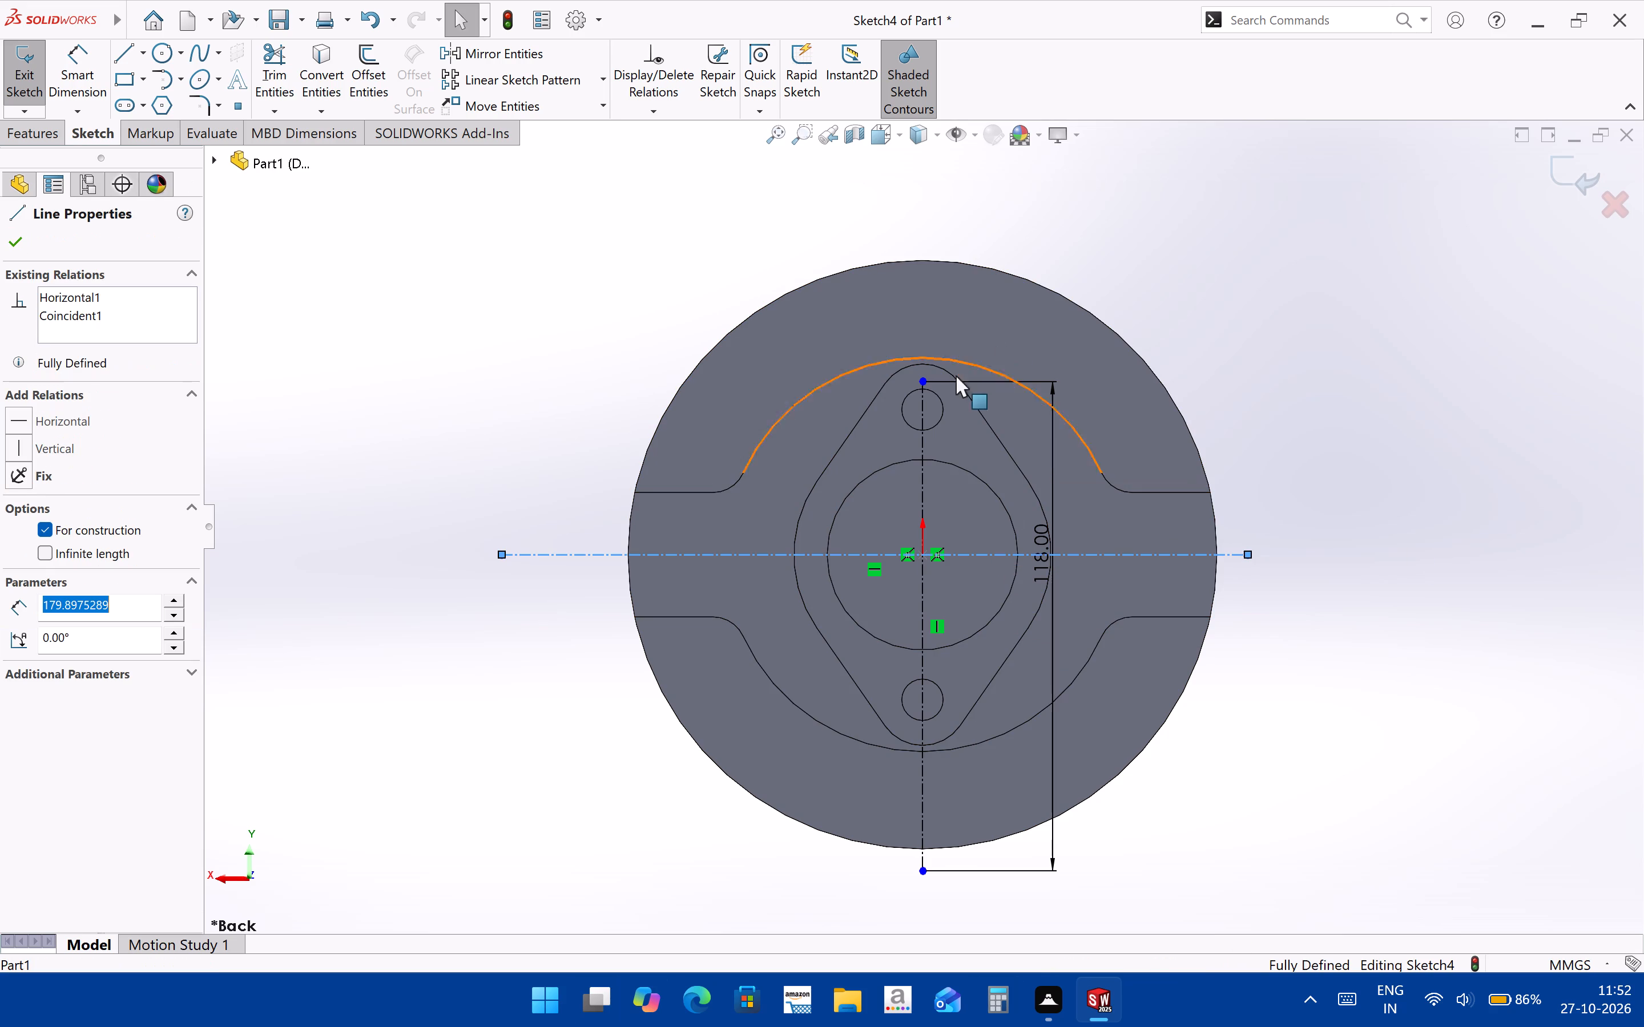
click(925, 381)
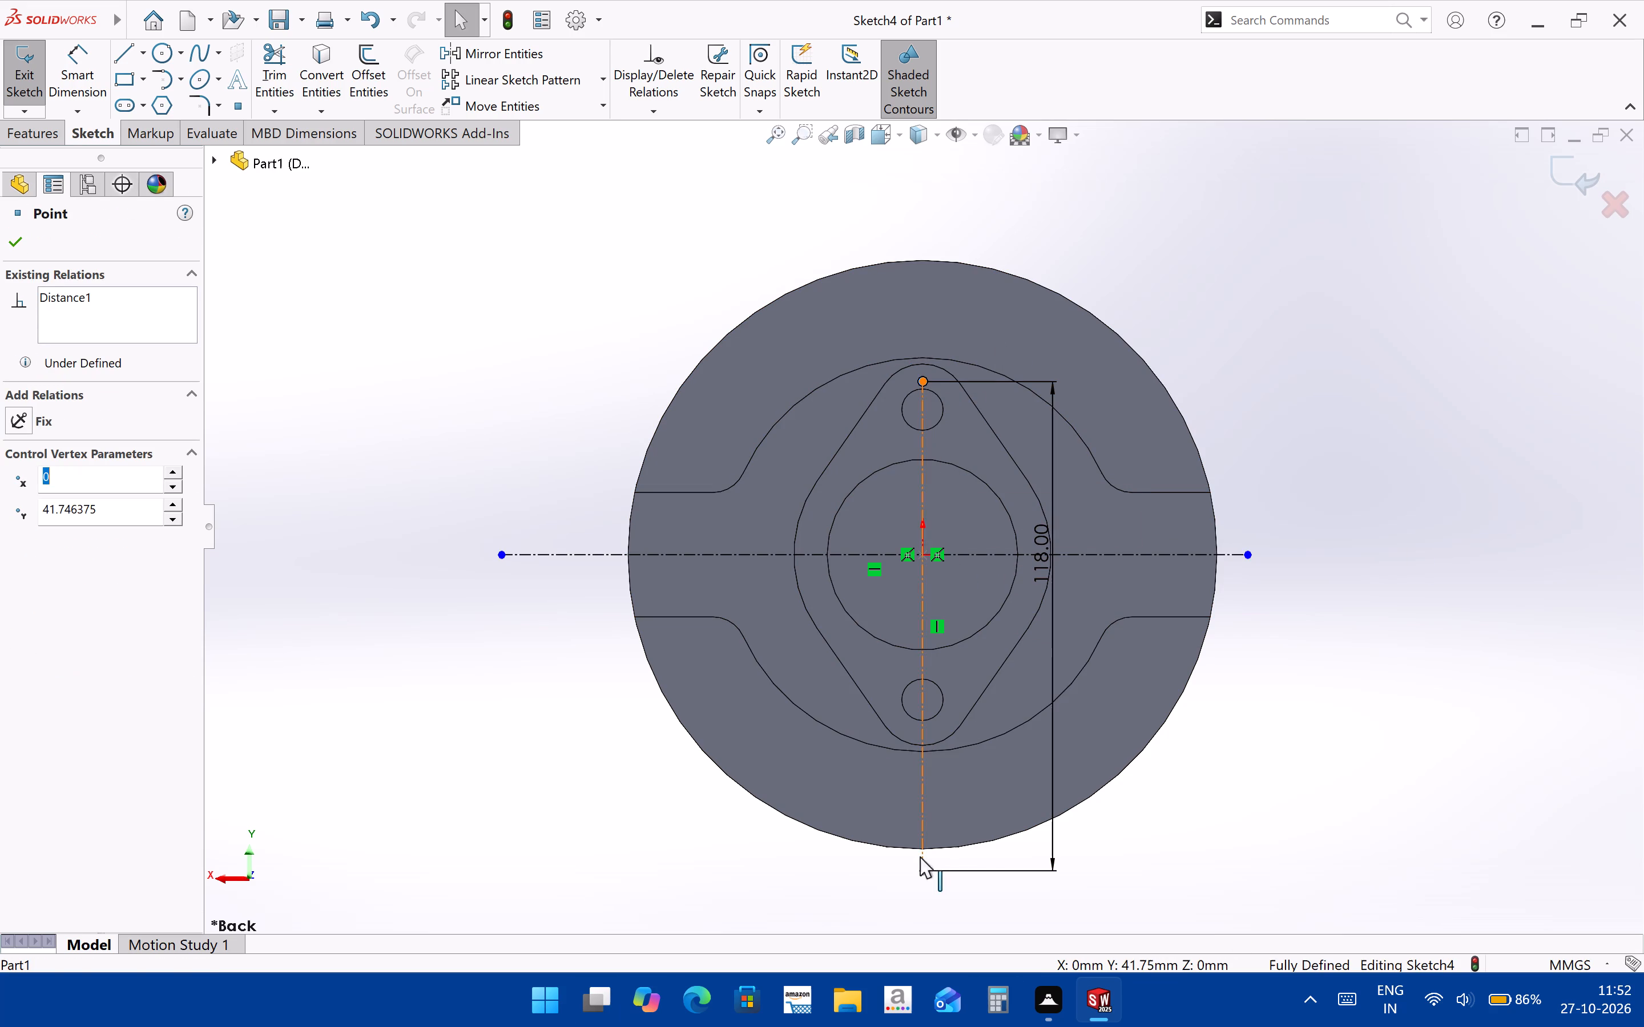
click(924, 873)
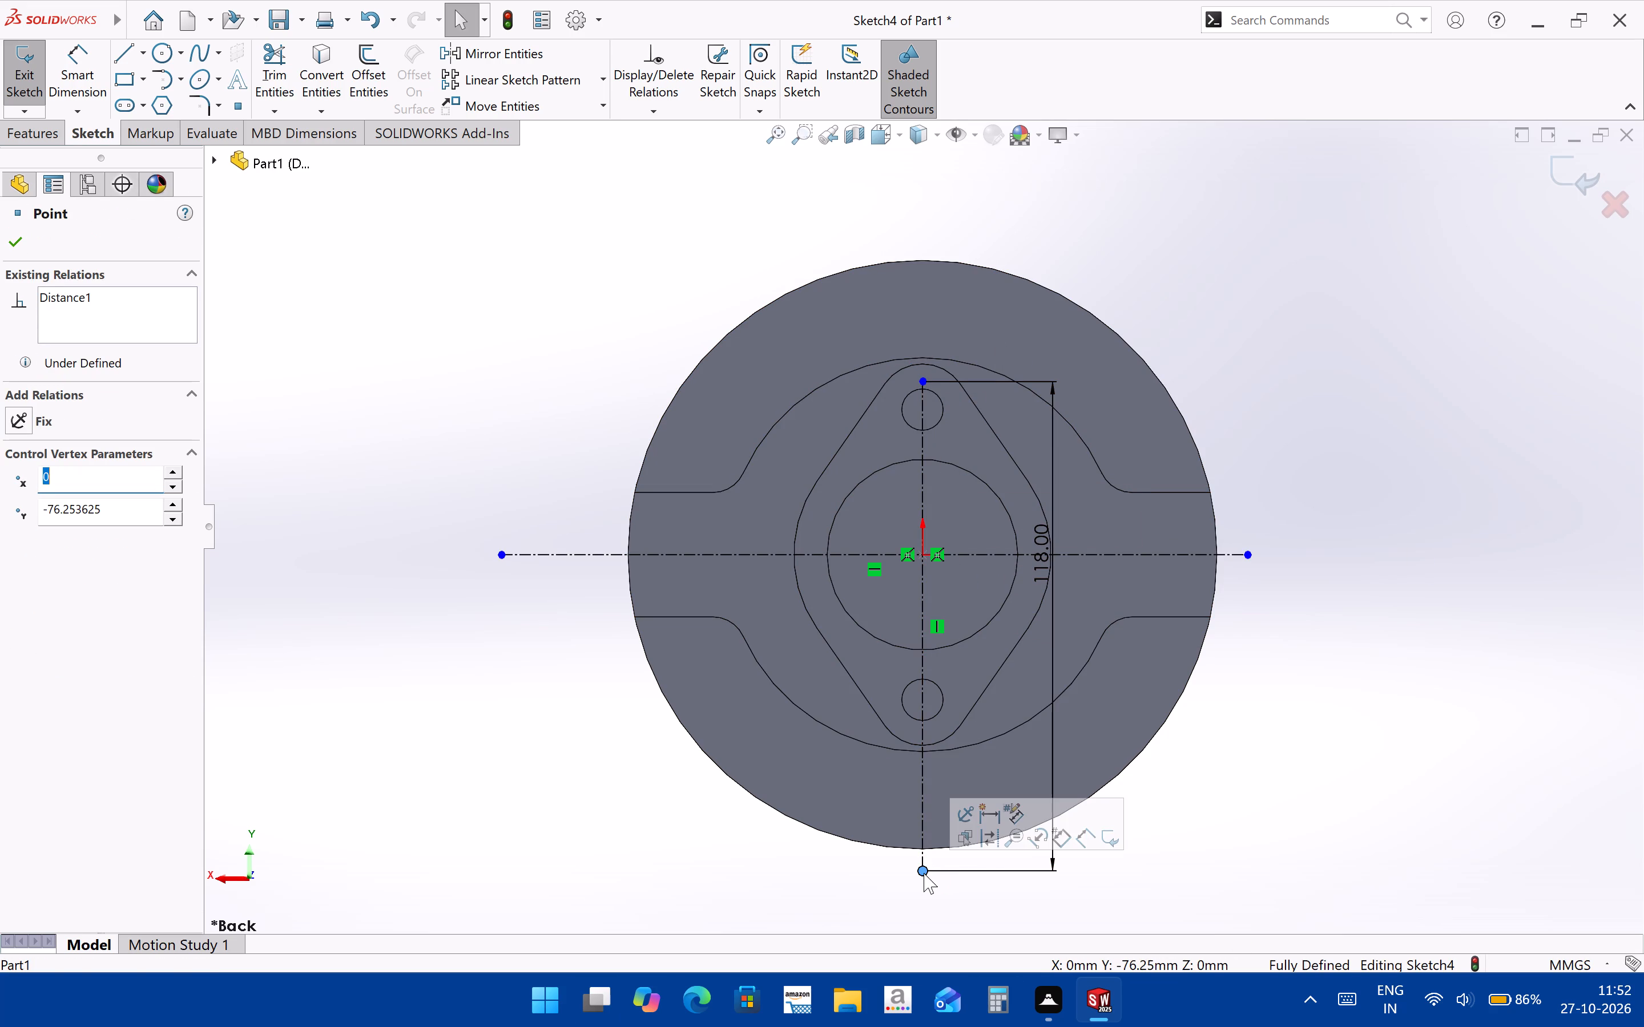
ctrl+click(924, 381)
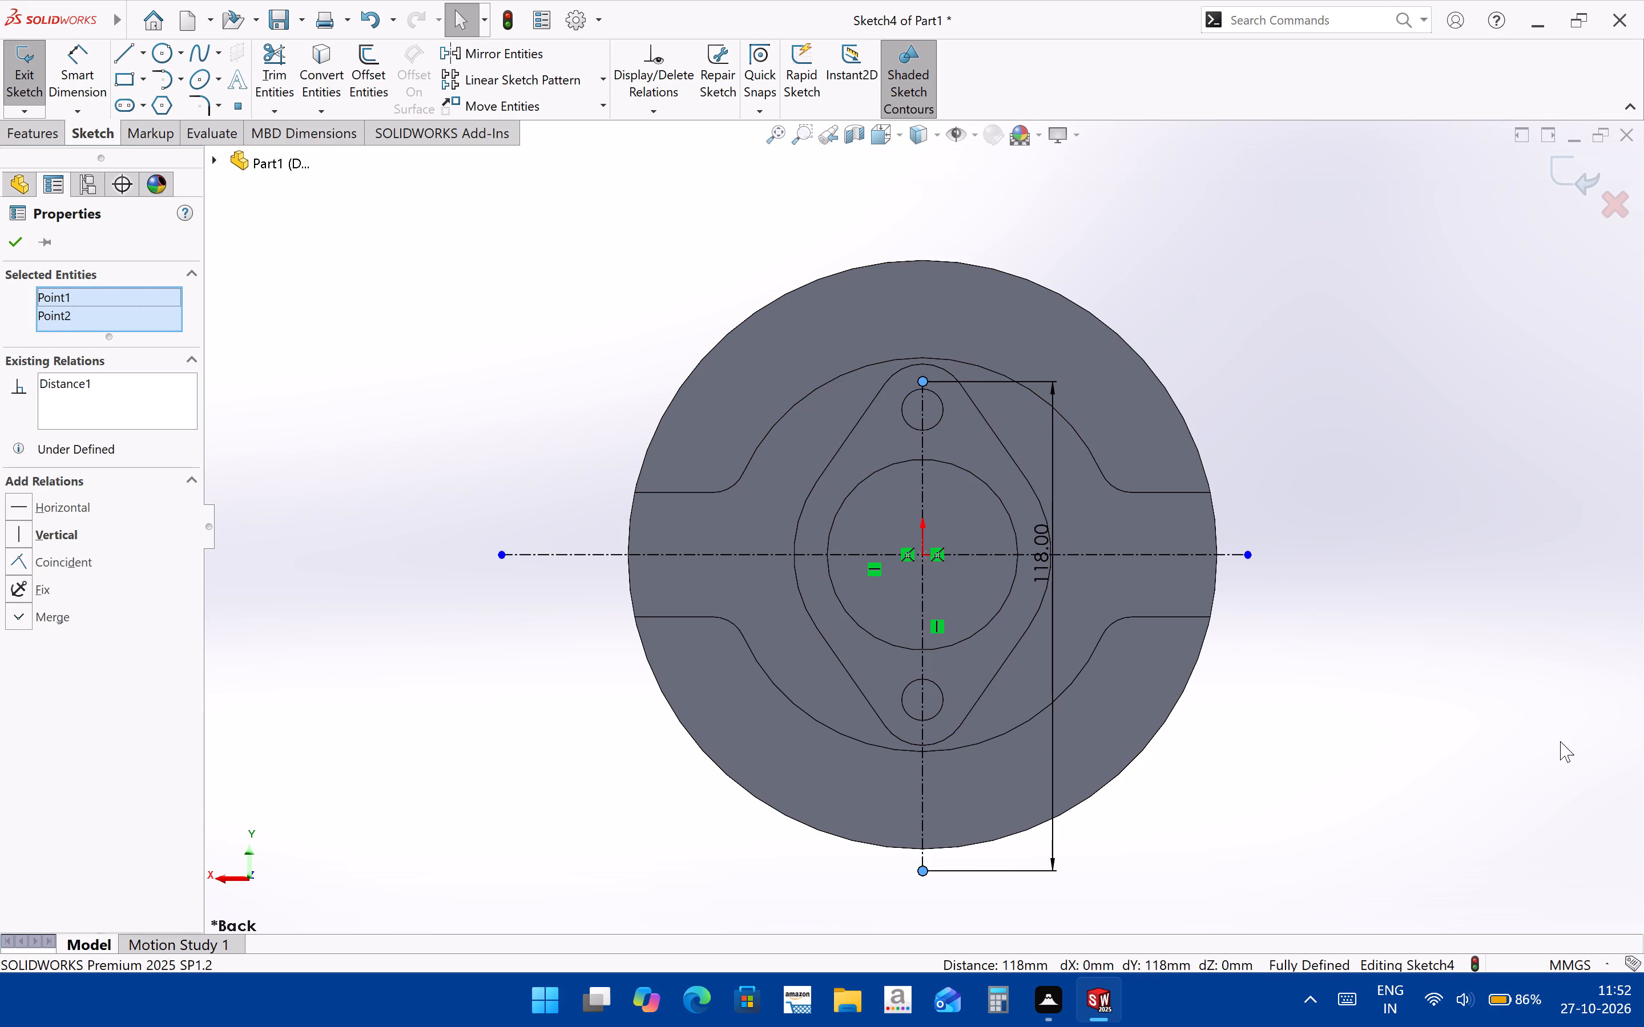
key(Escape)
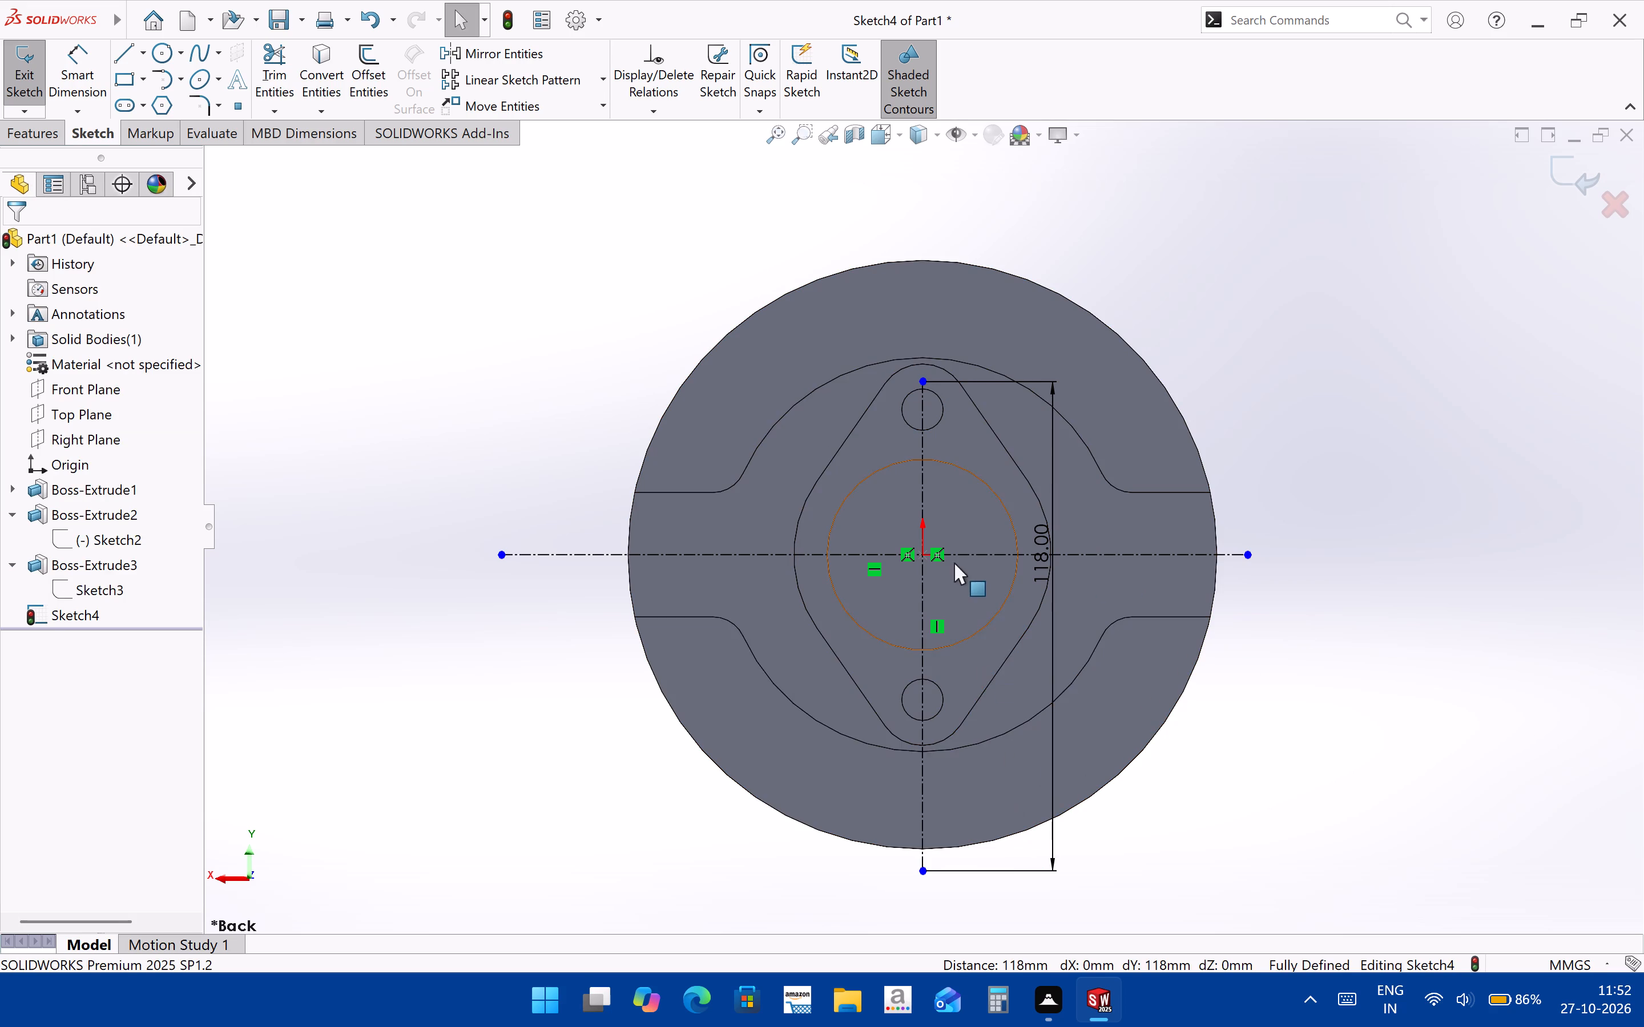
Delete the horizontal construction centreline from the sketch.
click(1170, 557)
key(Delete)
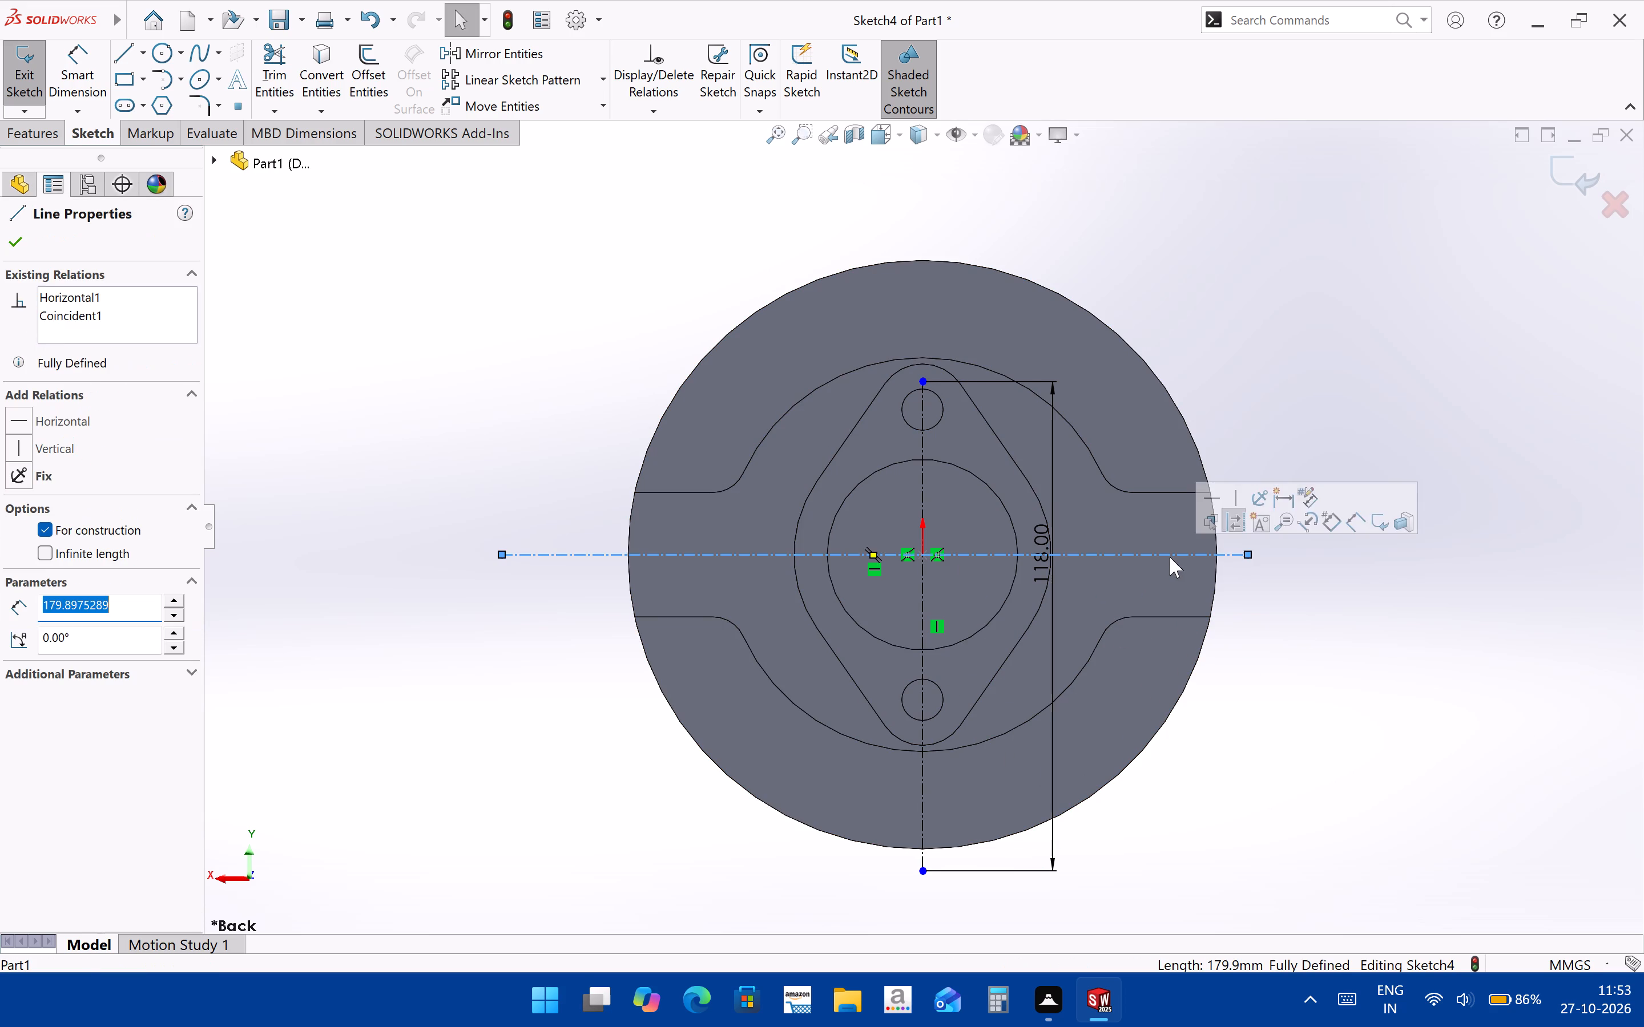
Dimension the distance from the origin to the vertical centreline's lower endpoint as 59 mm.
click(94, 57)
click(920, 554)
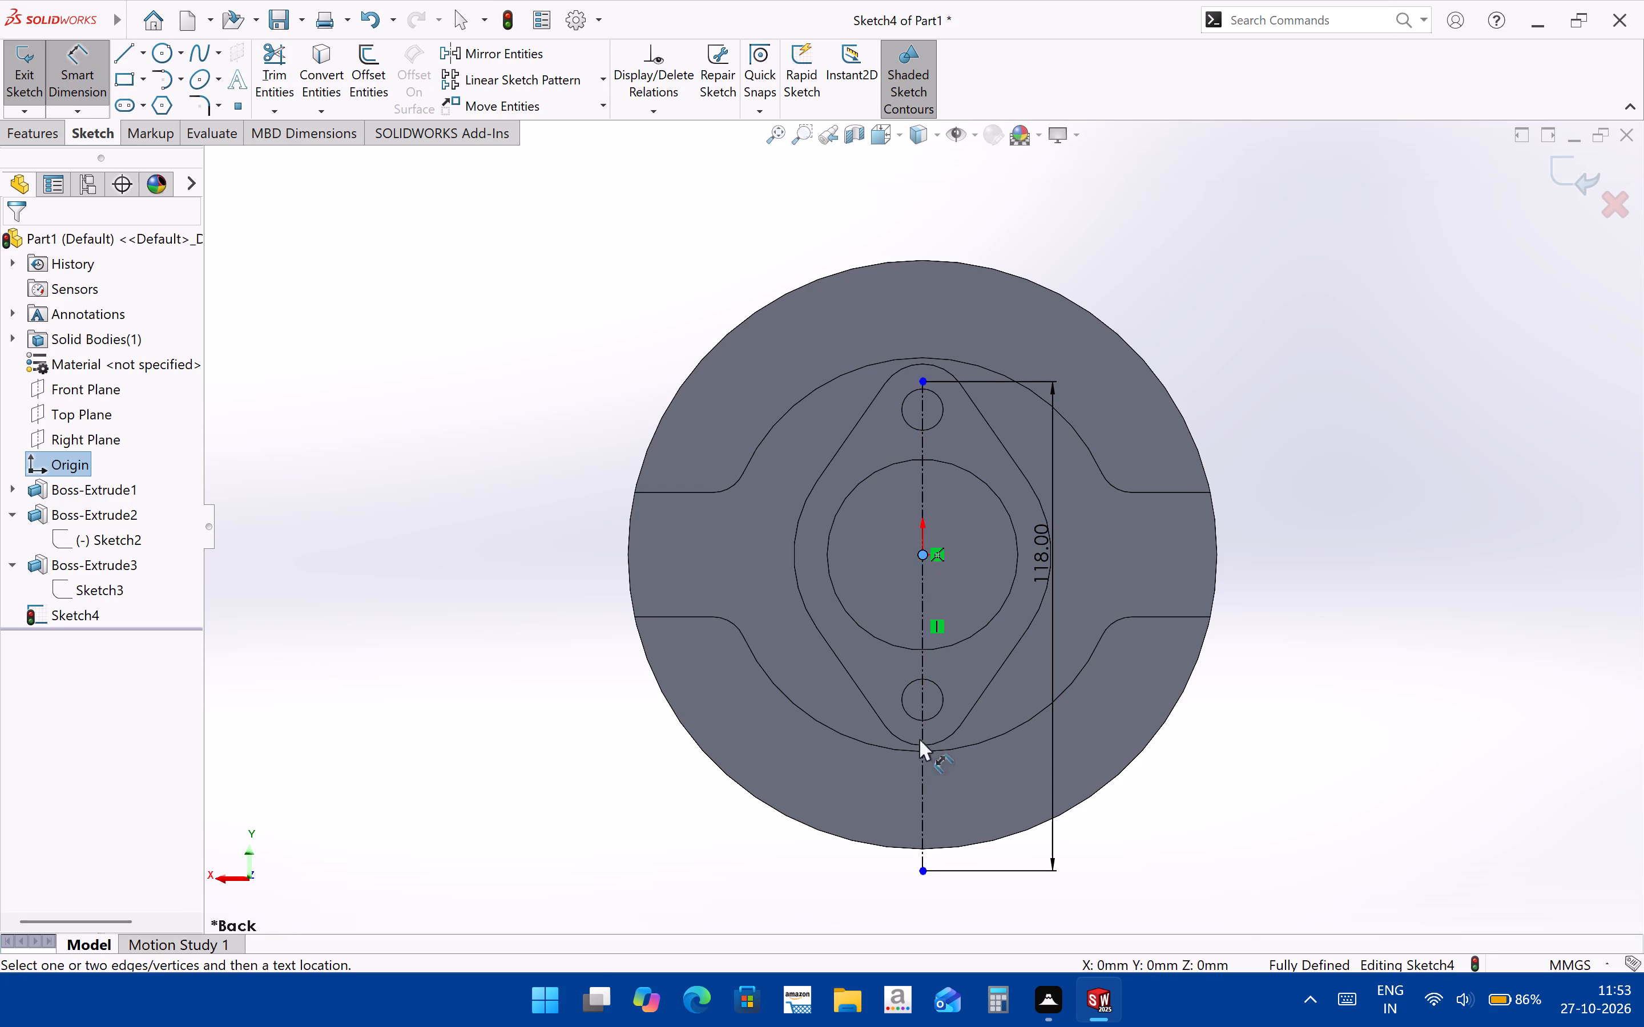
click(921, 870)
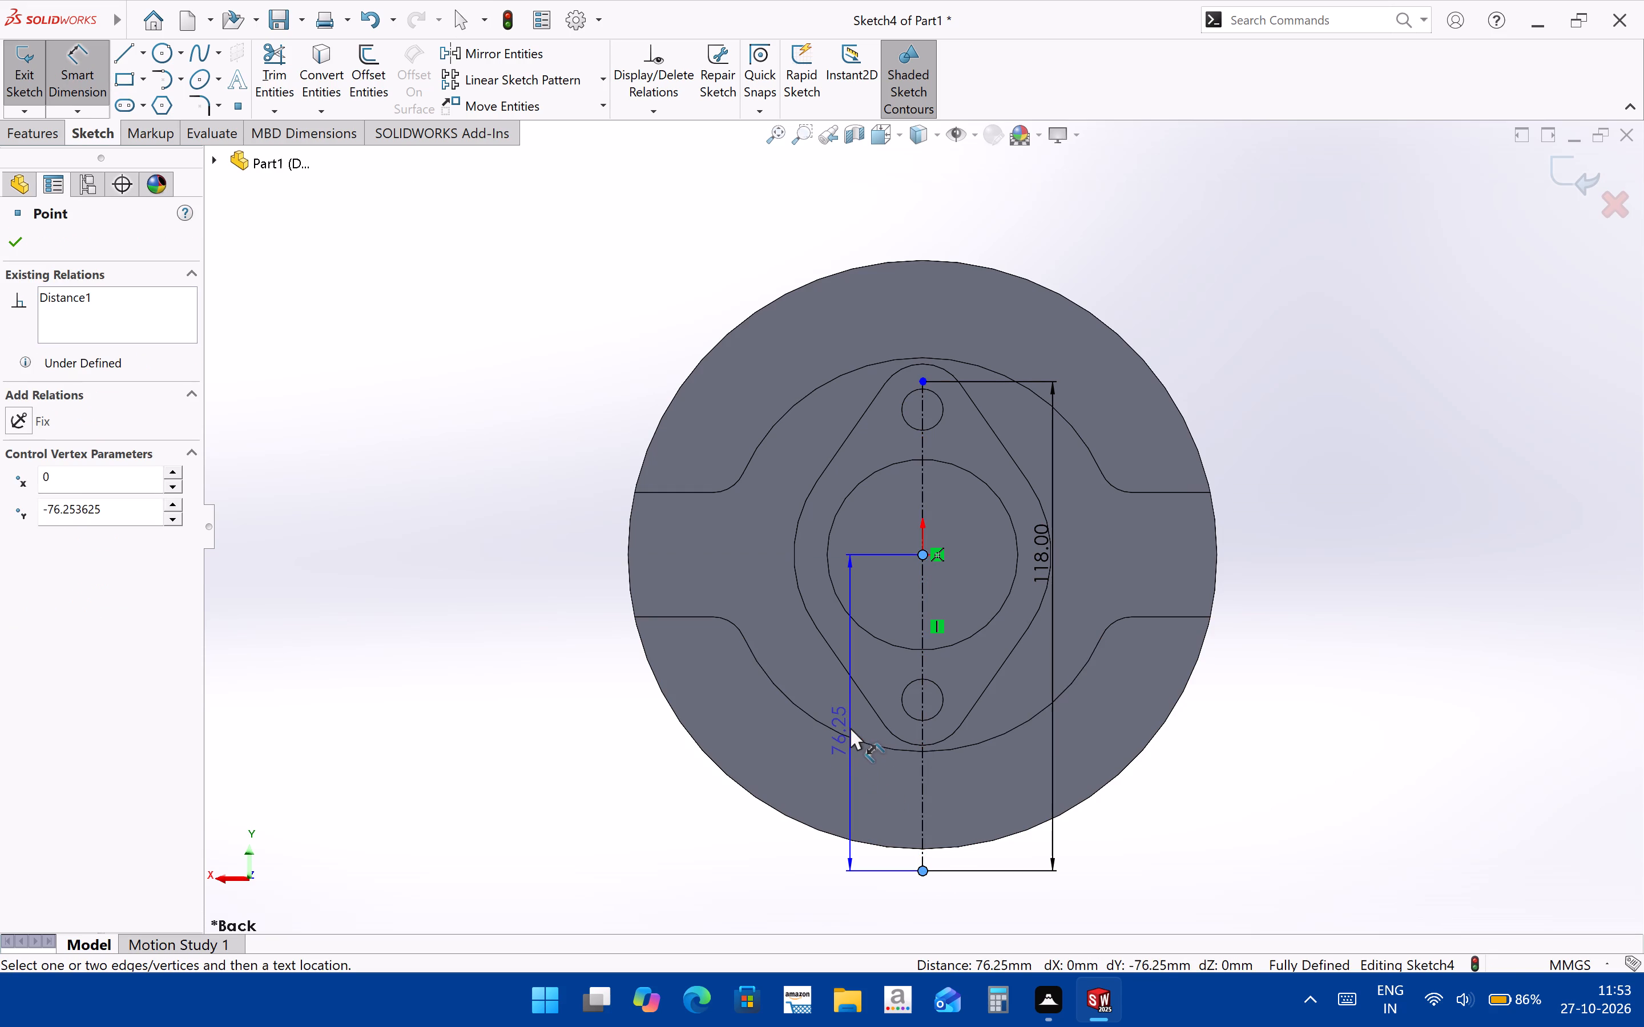
click(850, 730)
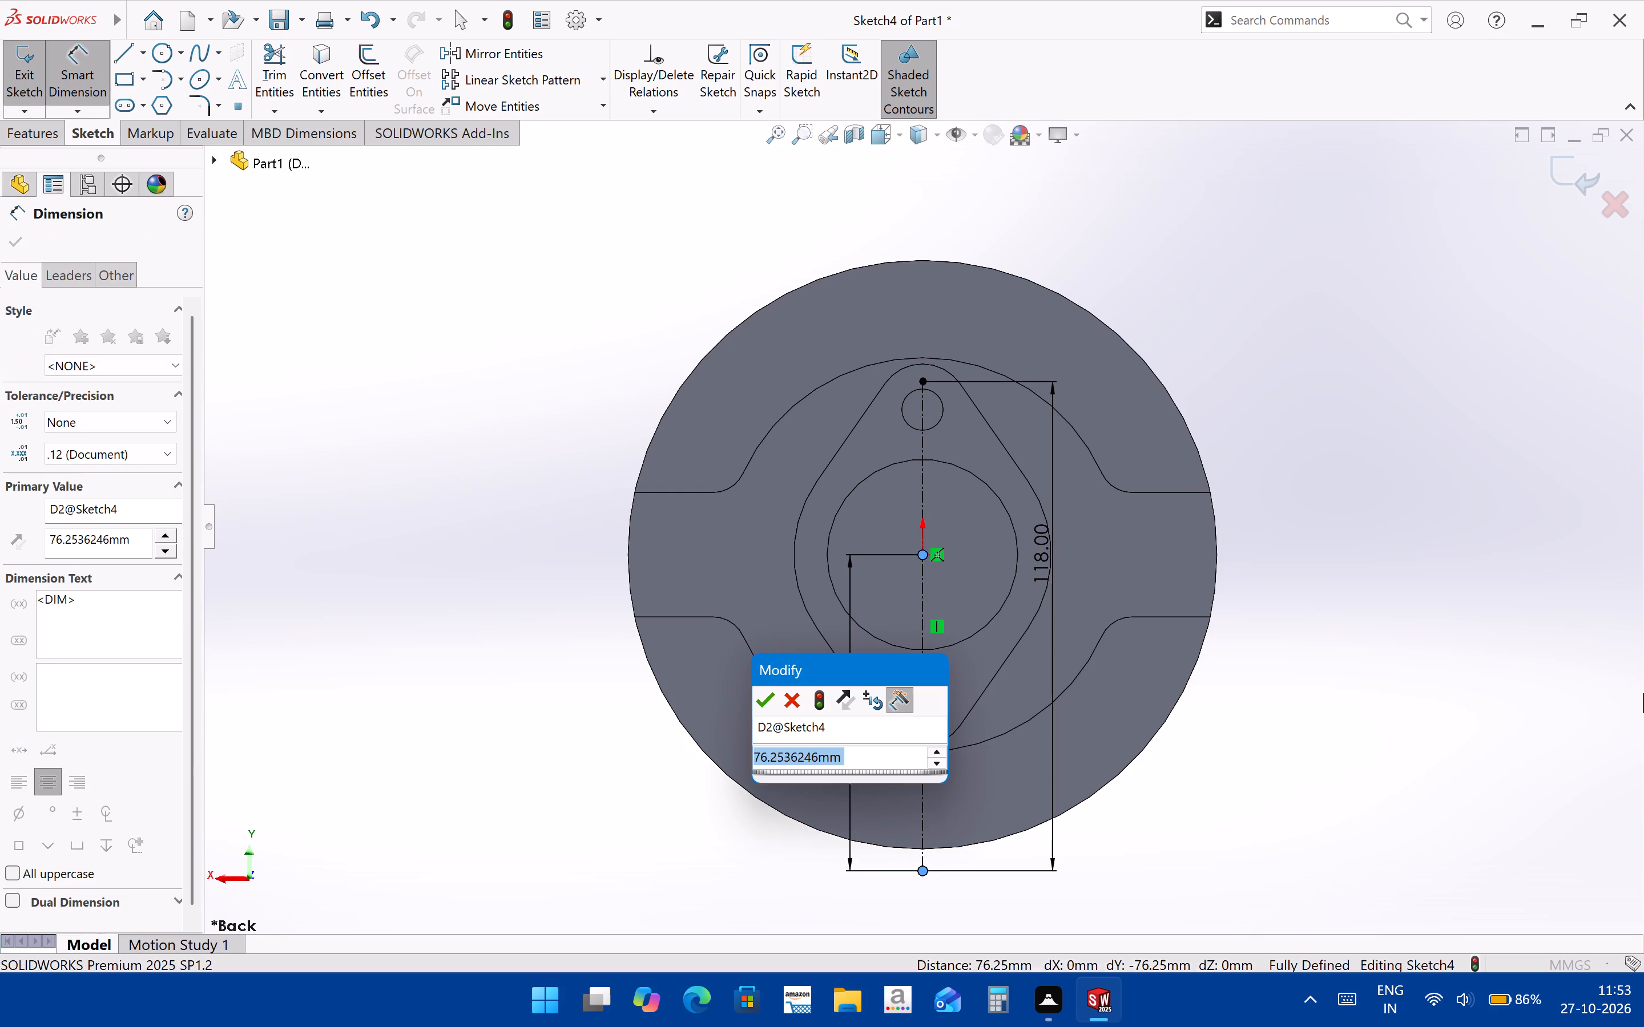
text(59)
key(Return)
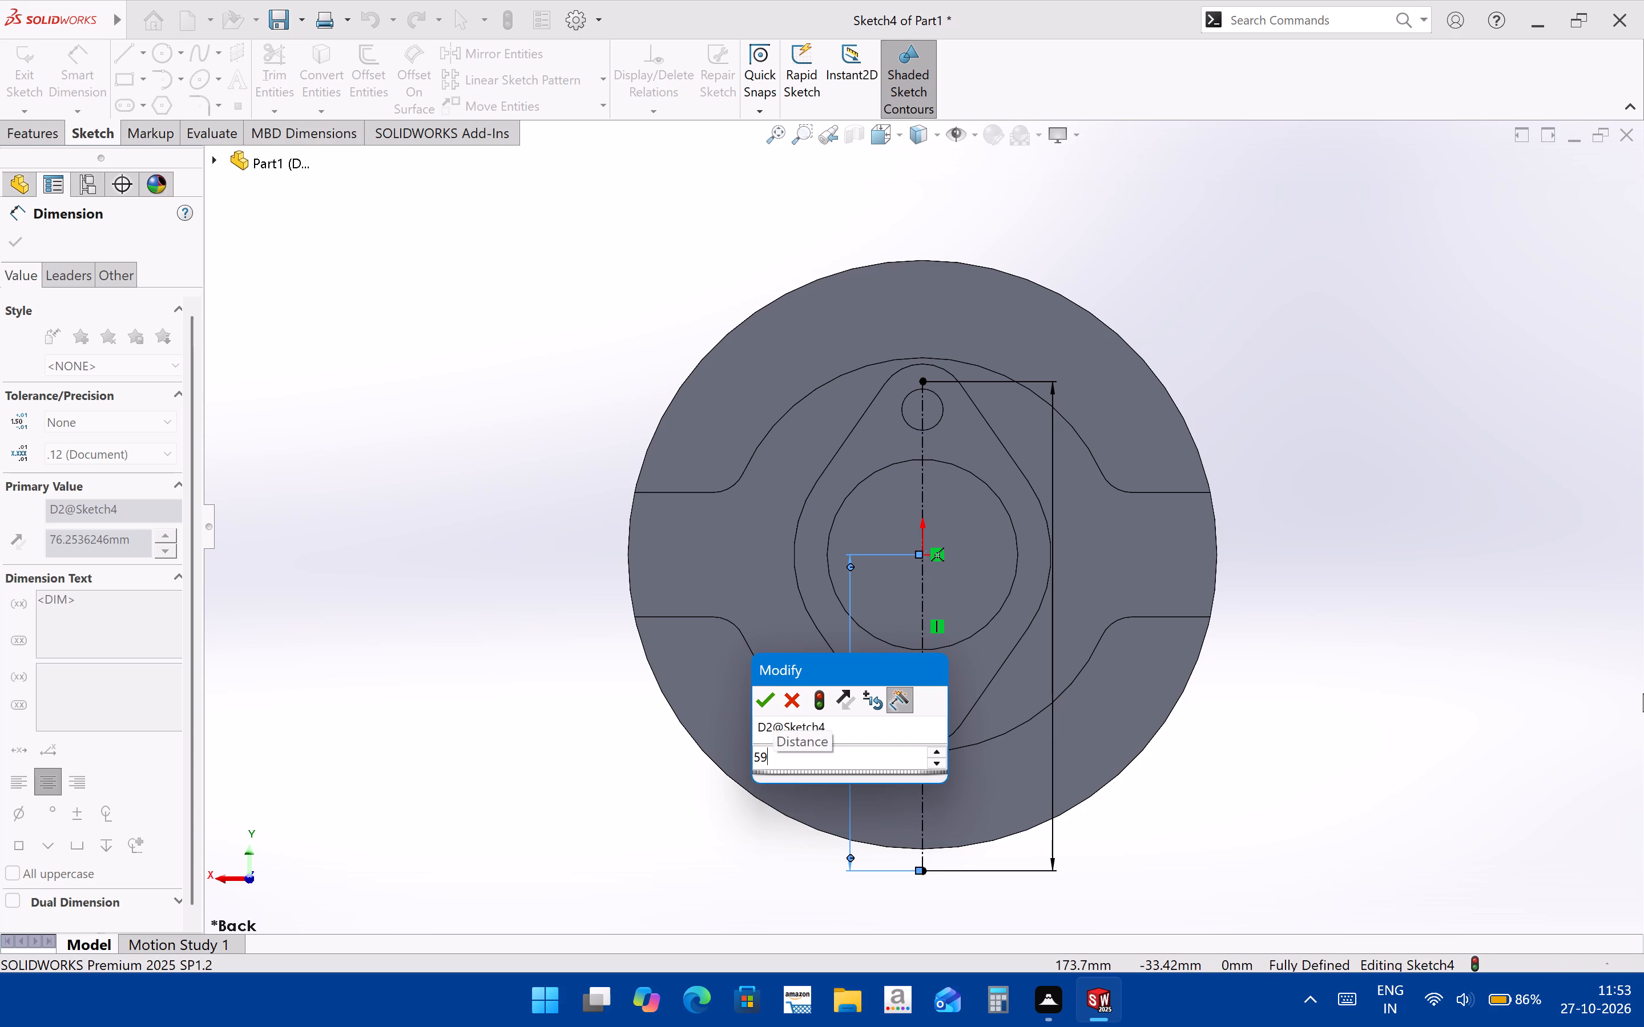
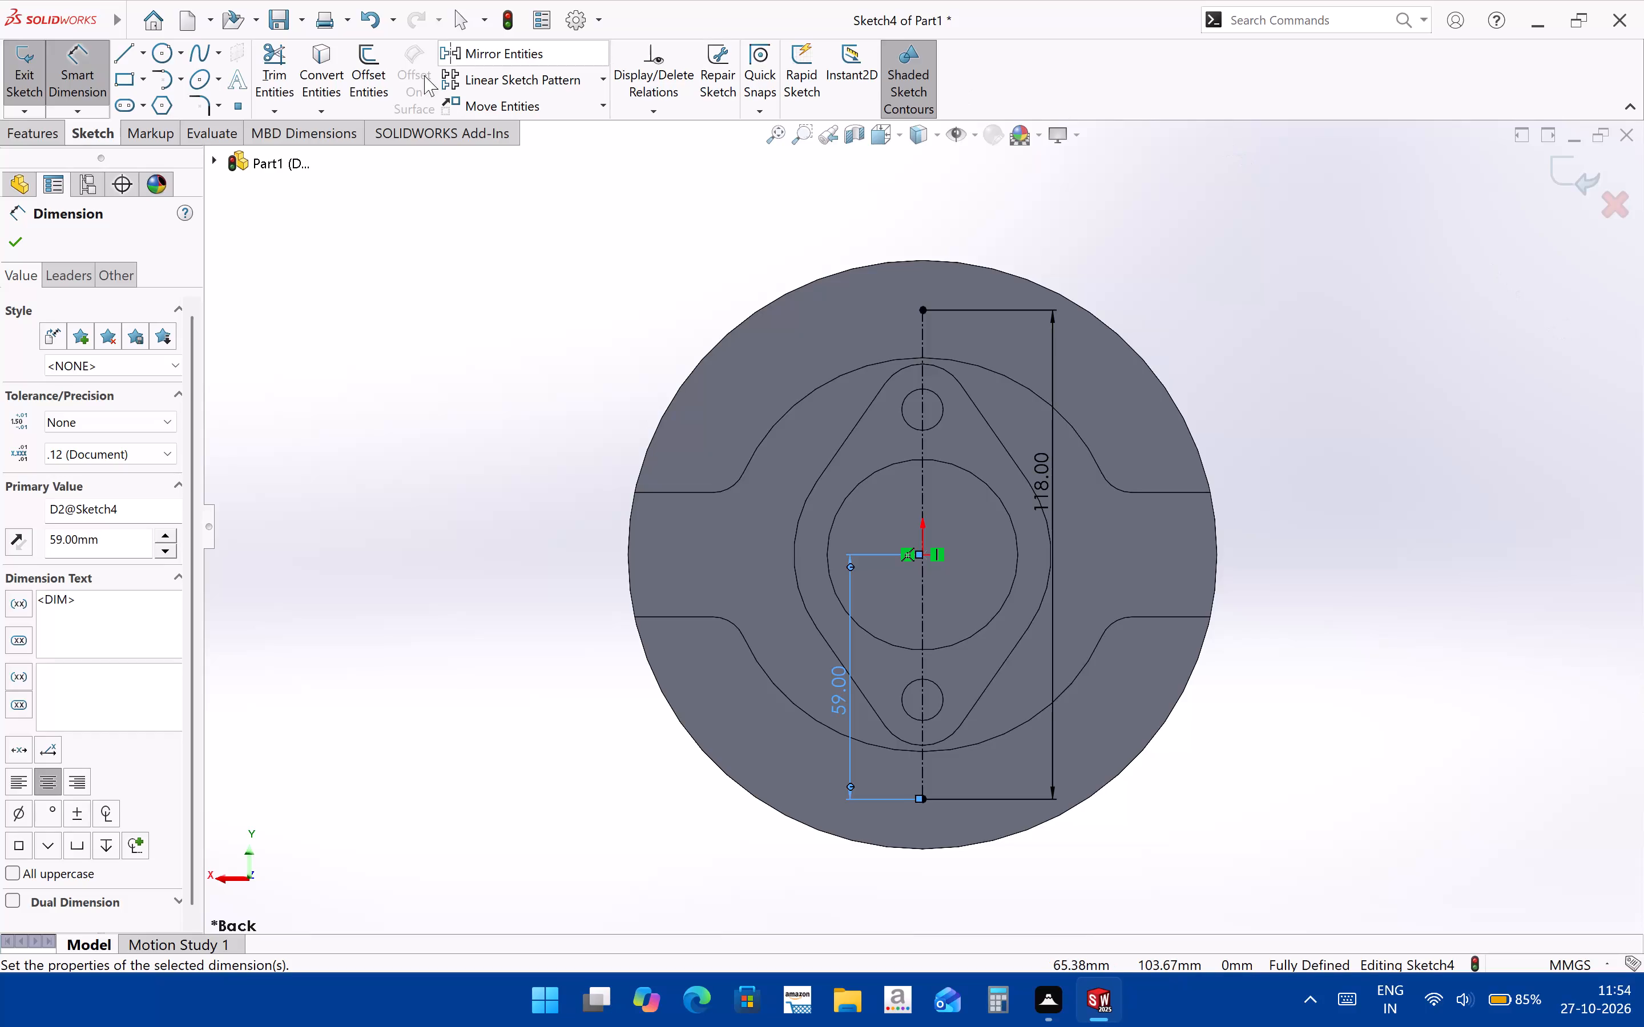
Close the finished centreline sketch.
click(1574, 176)
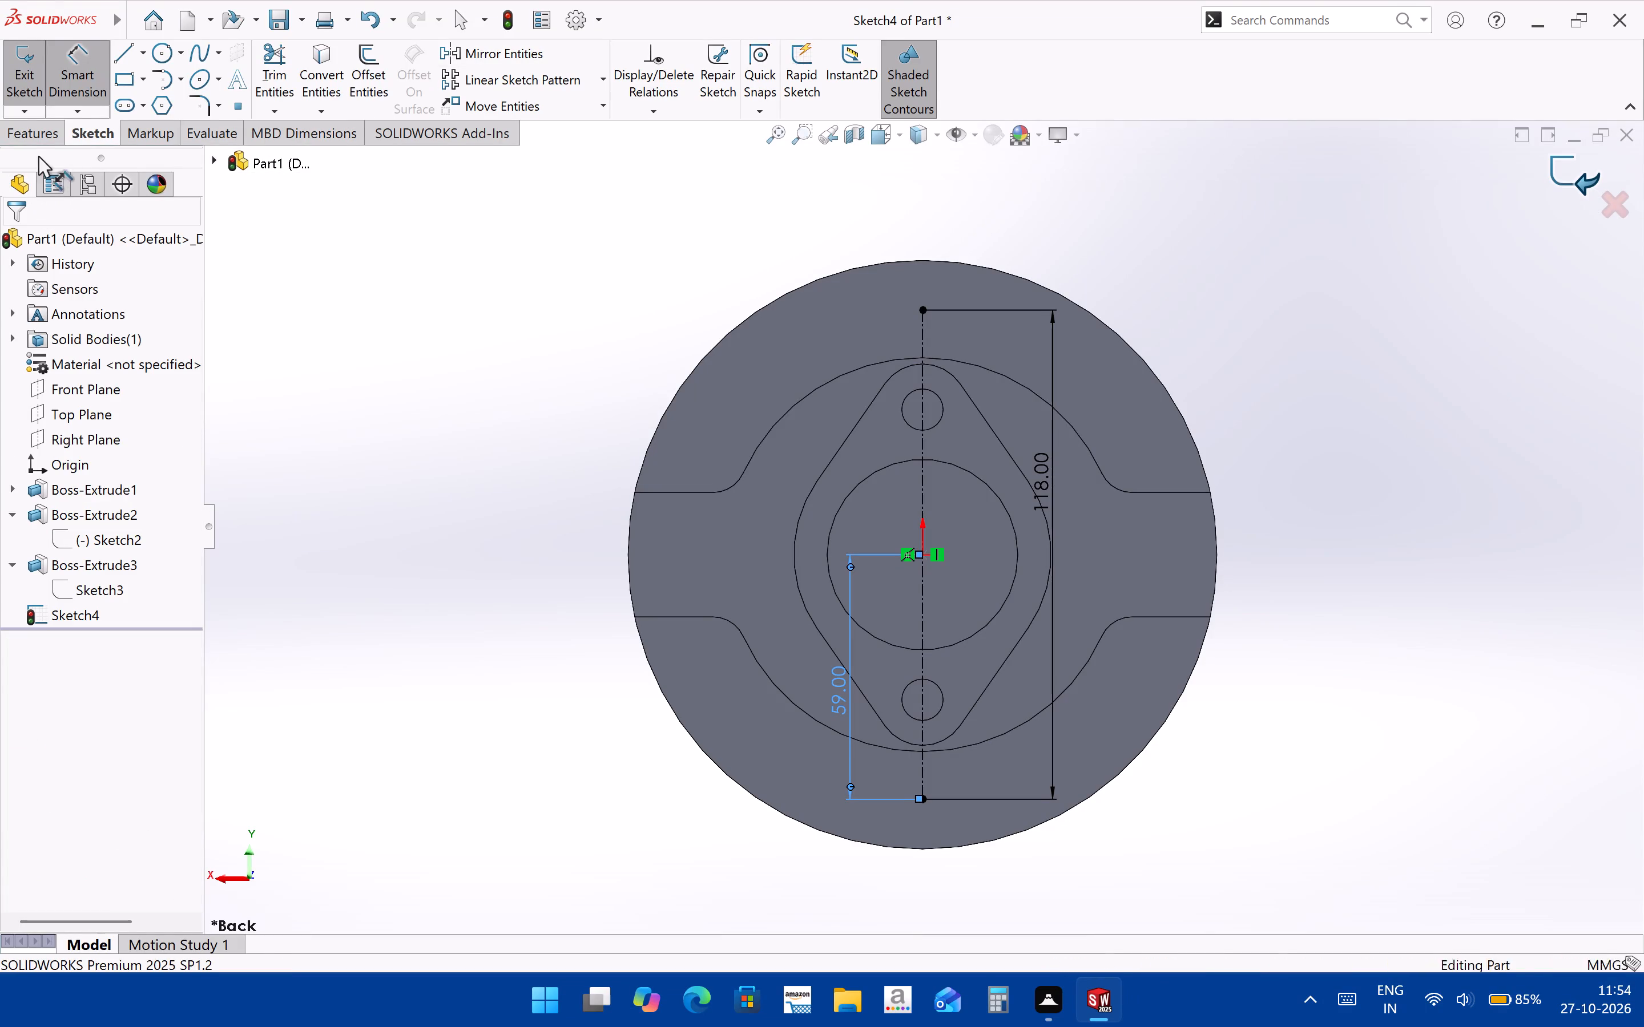
Start a Hole Wizard counterbore: ANSI Metric M10 hex bolt, normal fit, 11 mm hole, 18 mm counterbore 11 mm deep, through all.
click(37, 139)
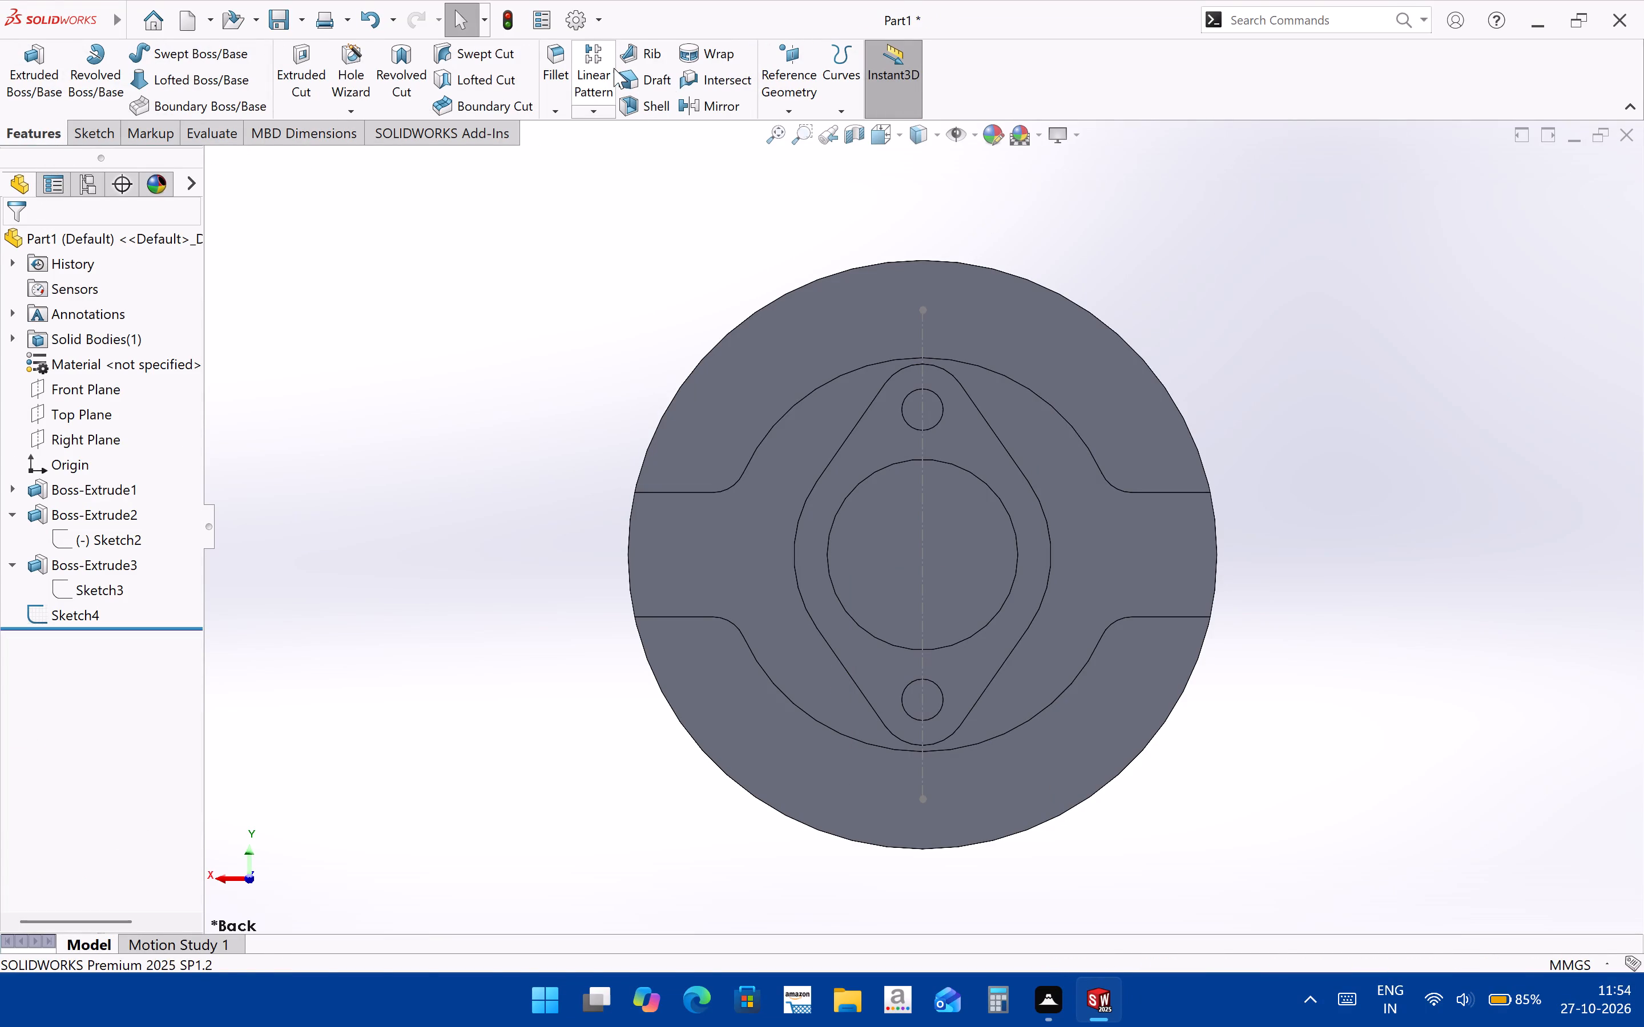
click(348, 69)
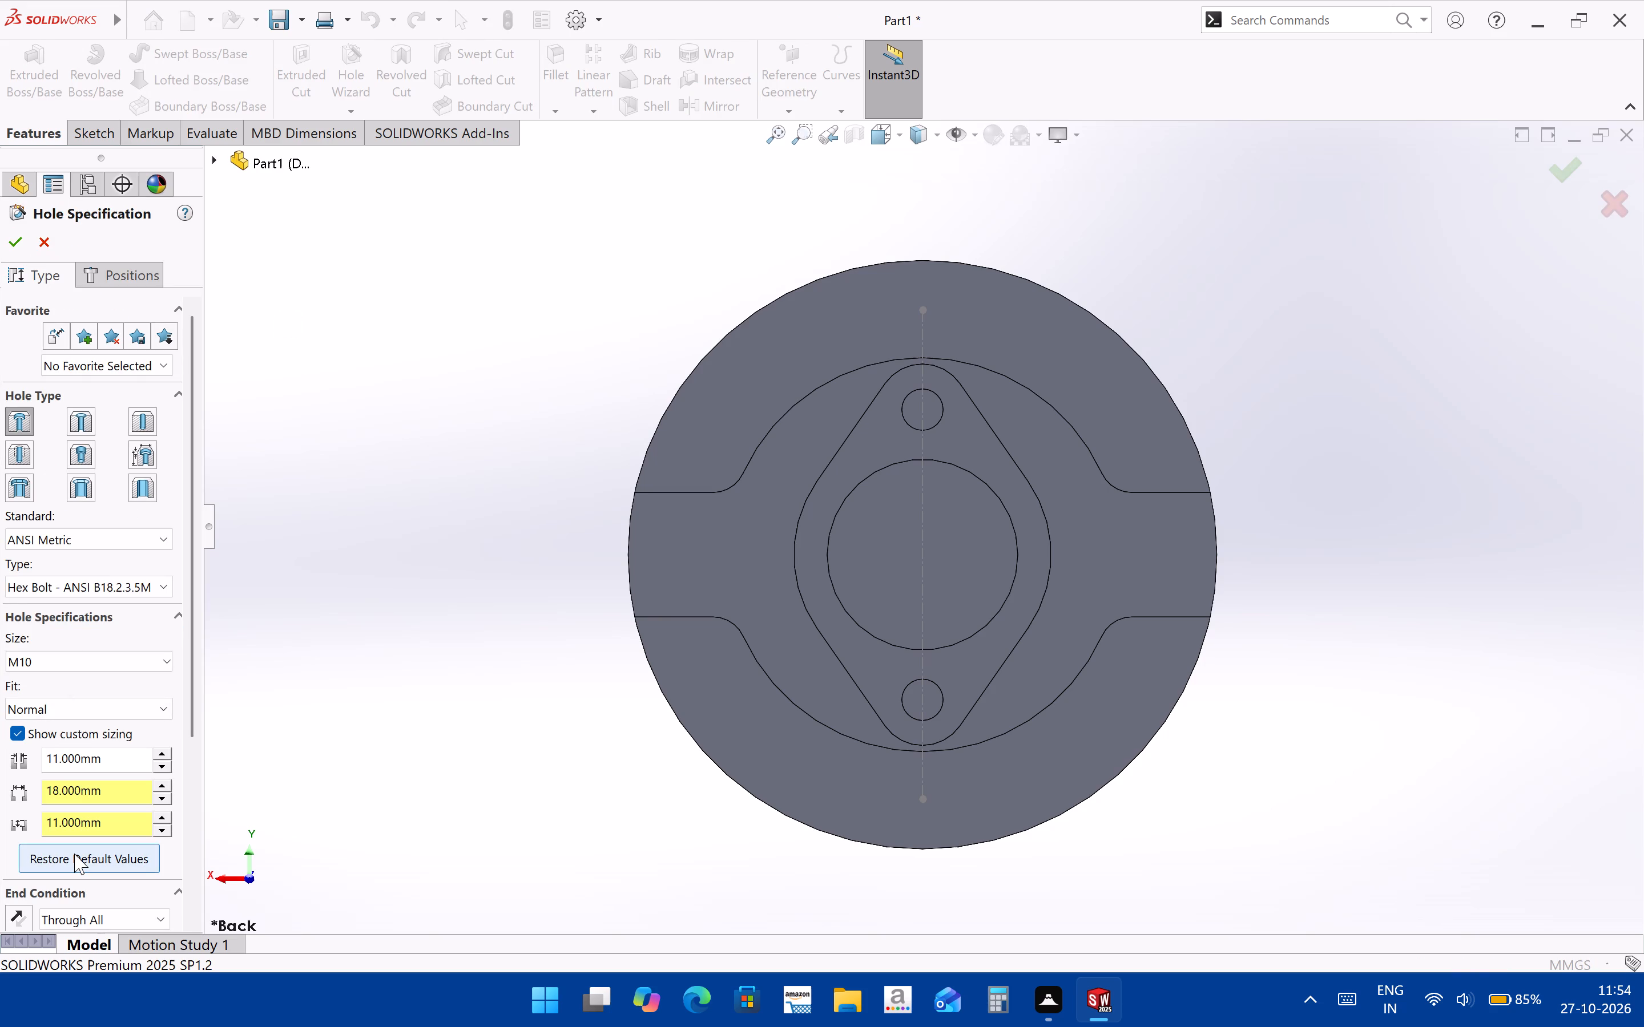
click(113, 545)
click(113, 545)
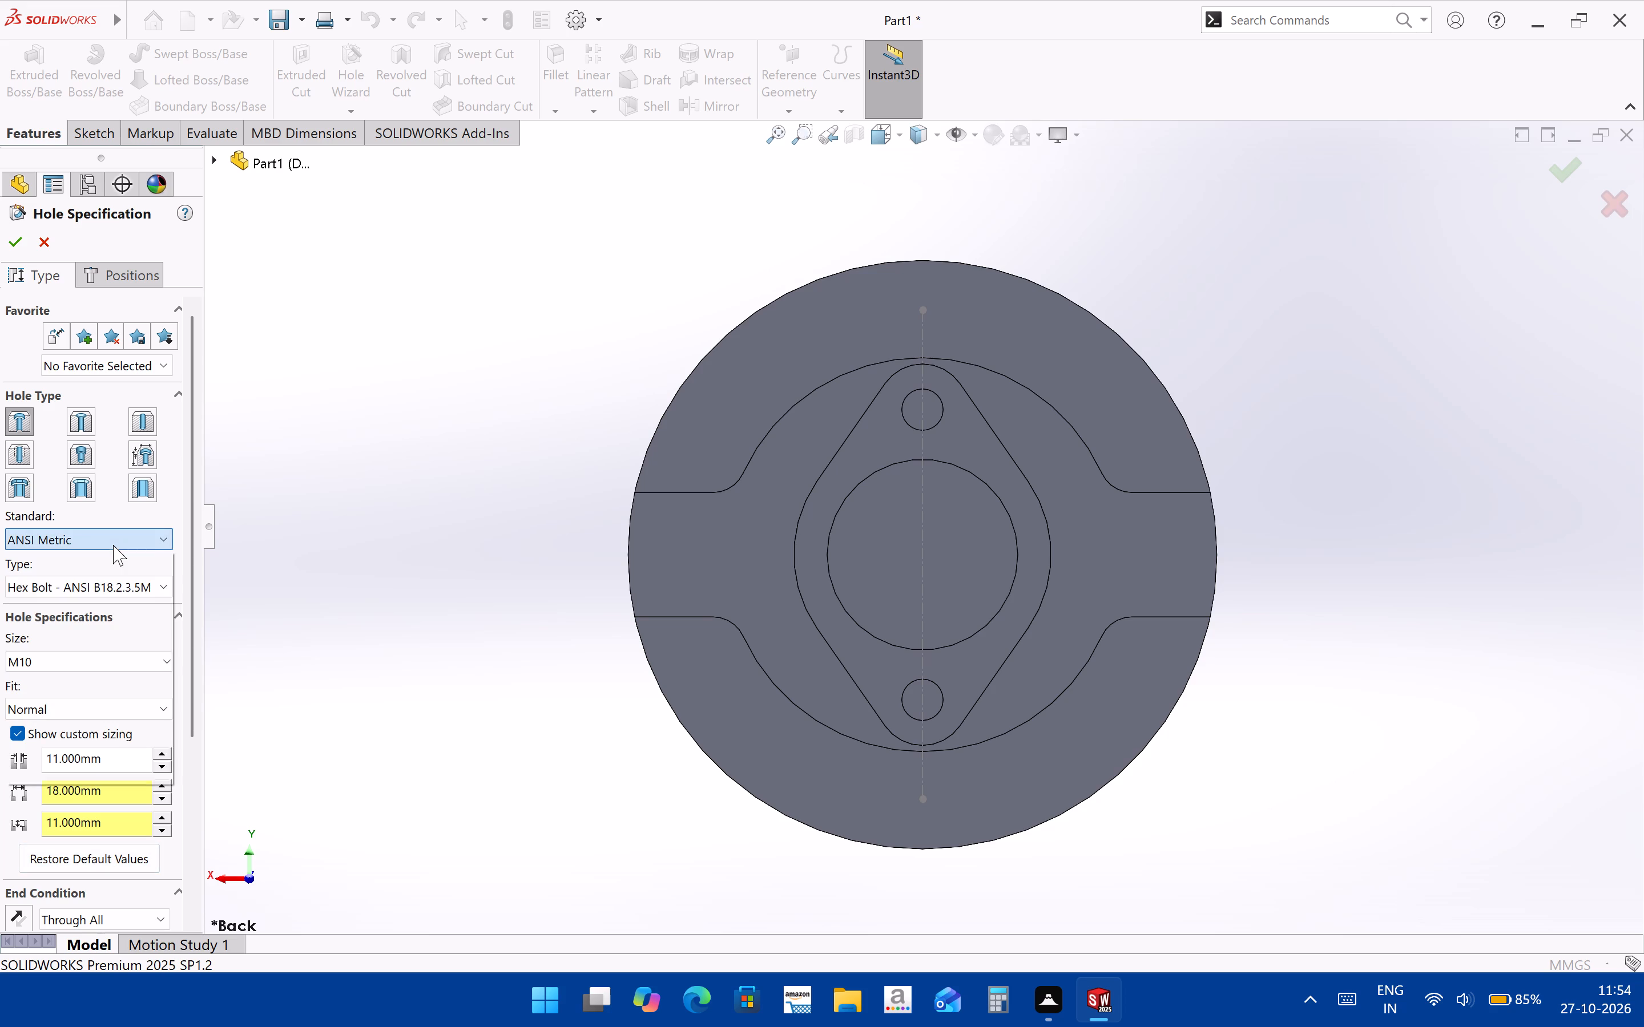
click(133, 592)
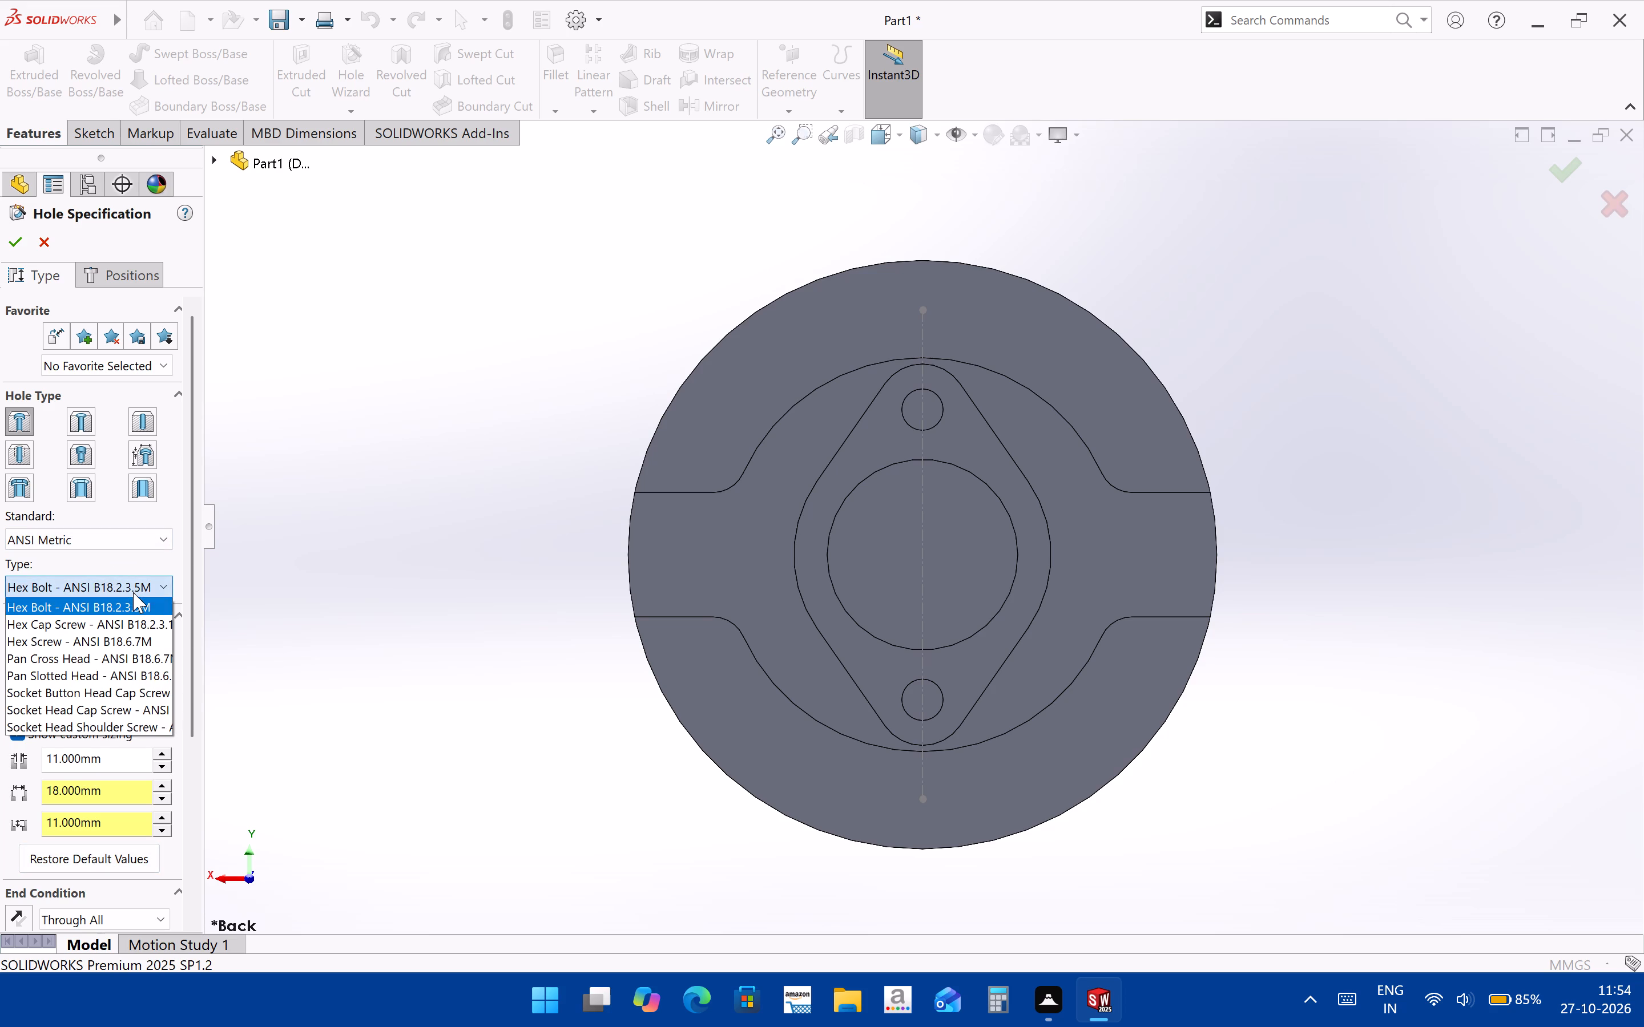
click(133, 592)
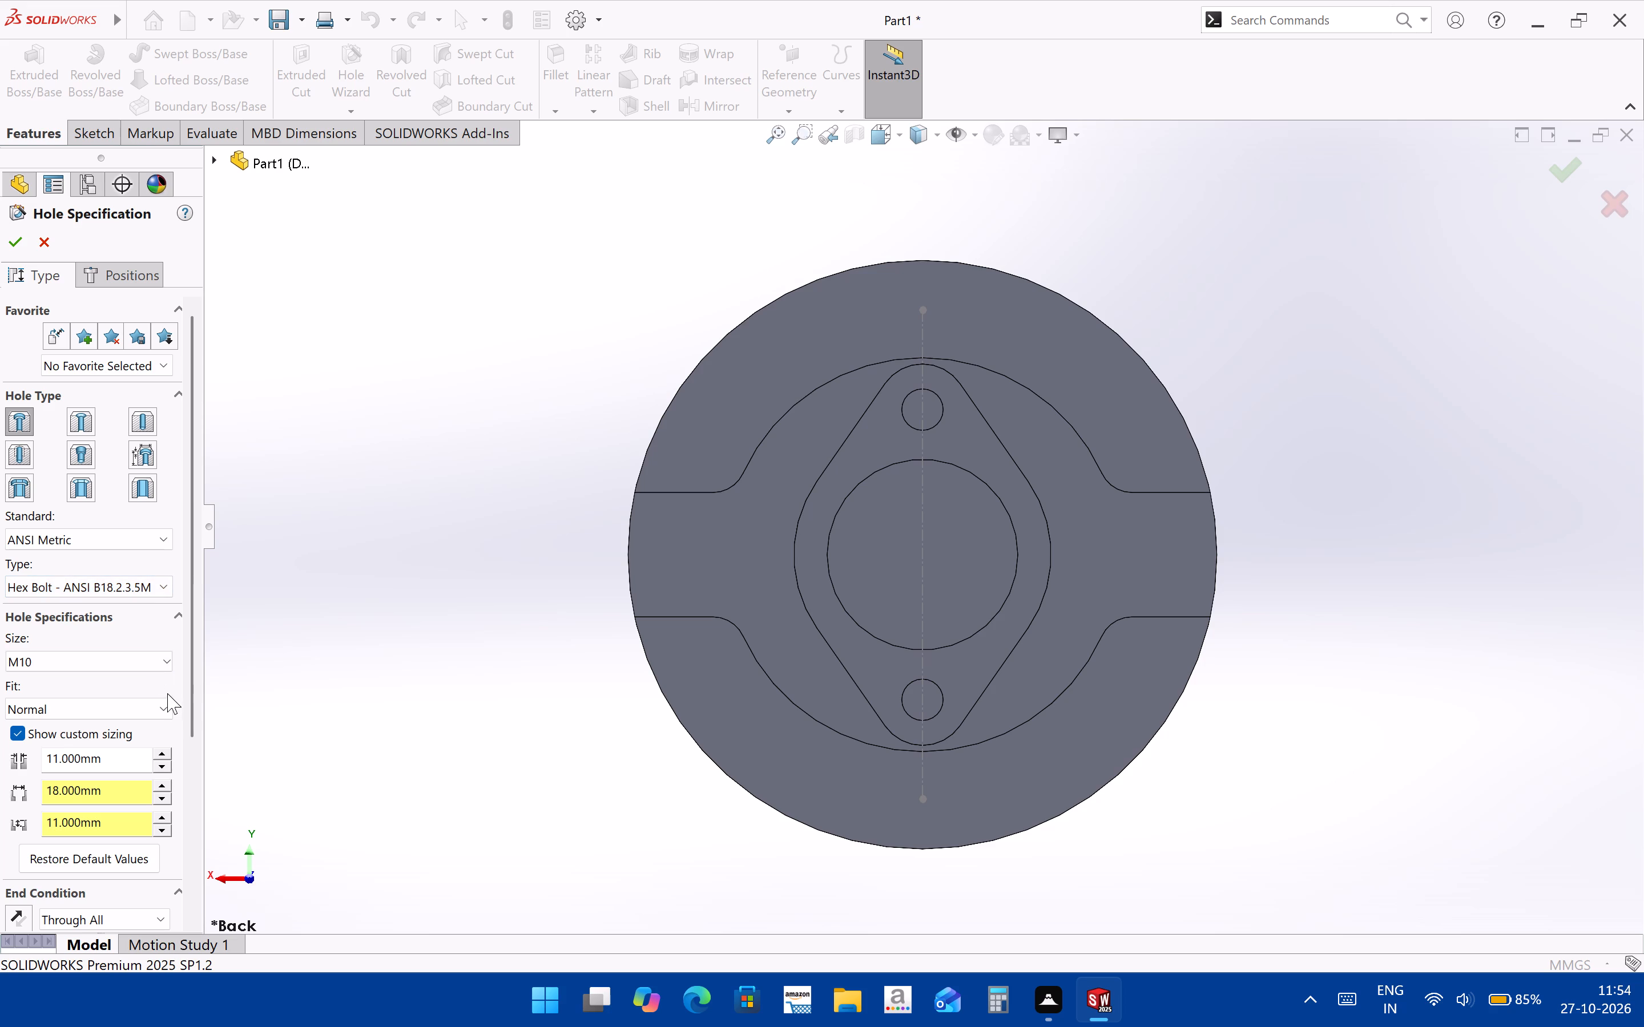
drag(185, 696, 182, 713)
click(153, 686)
click(153, 686)
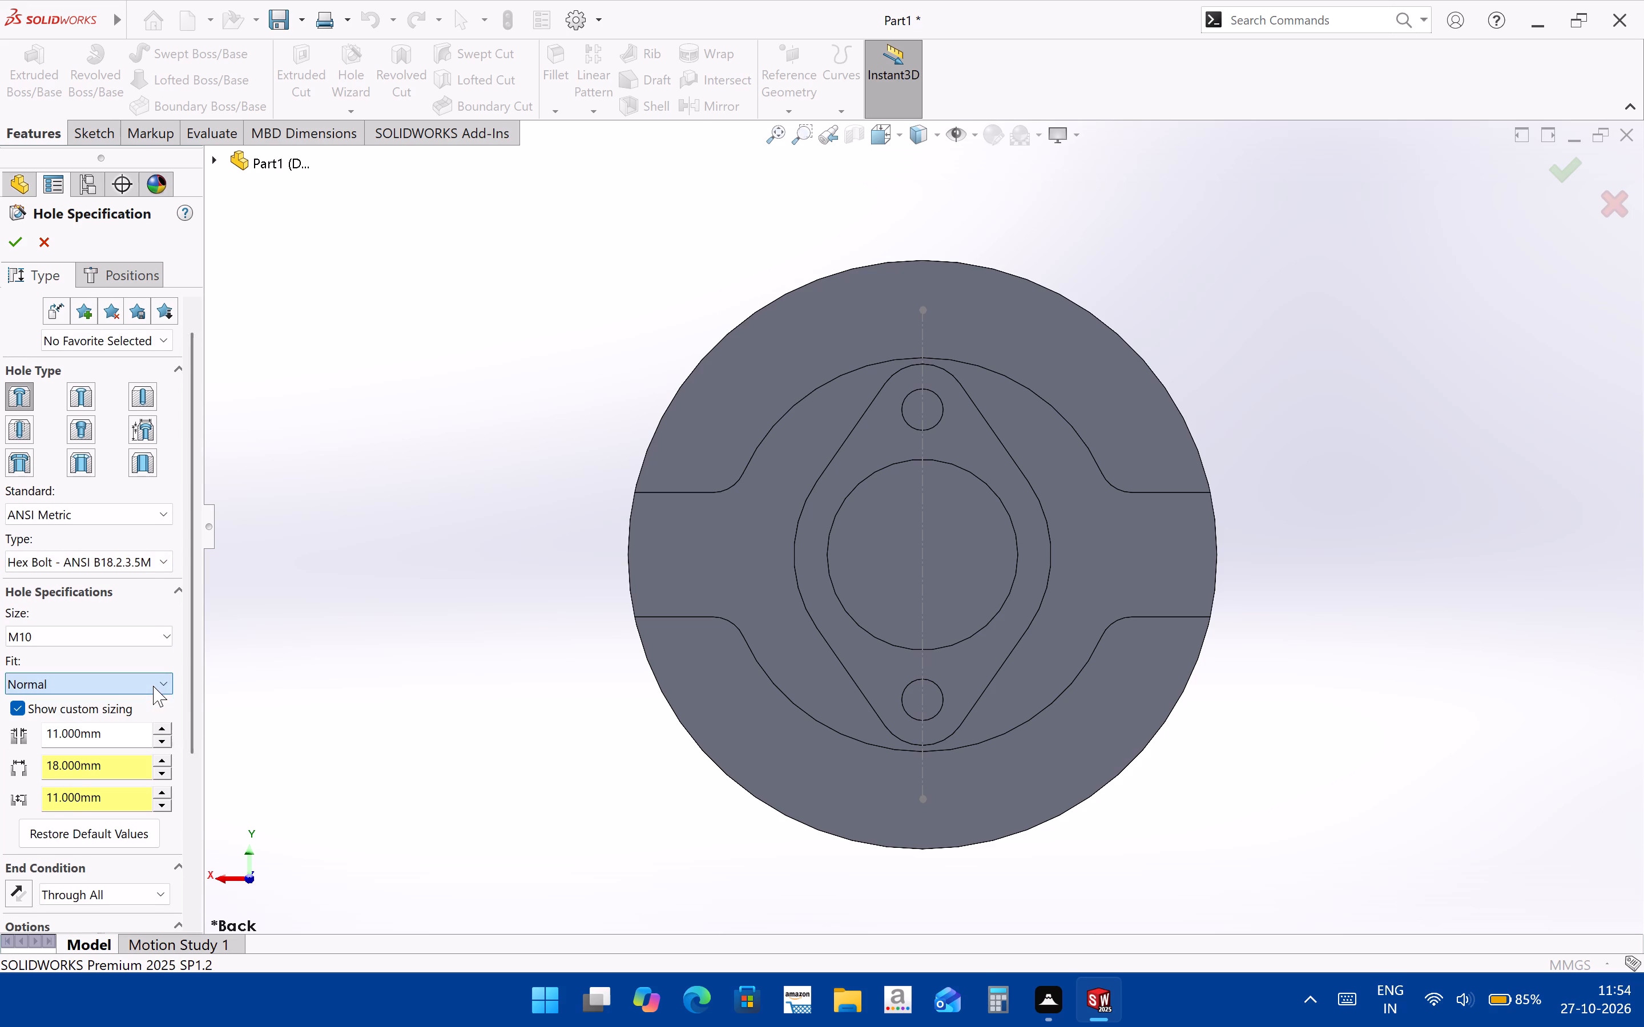
drag(190, 700, 188, 761)
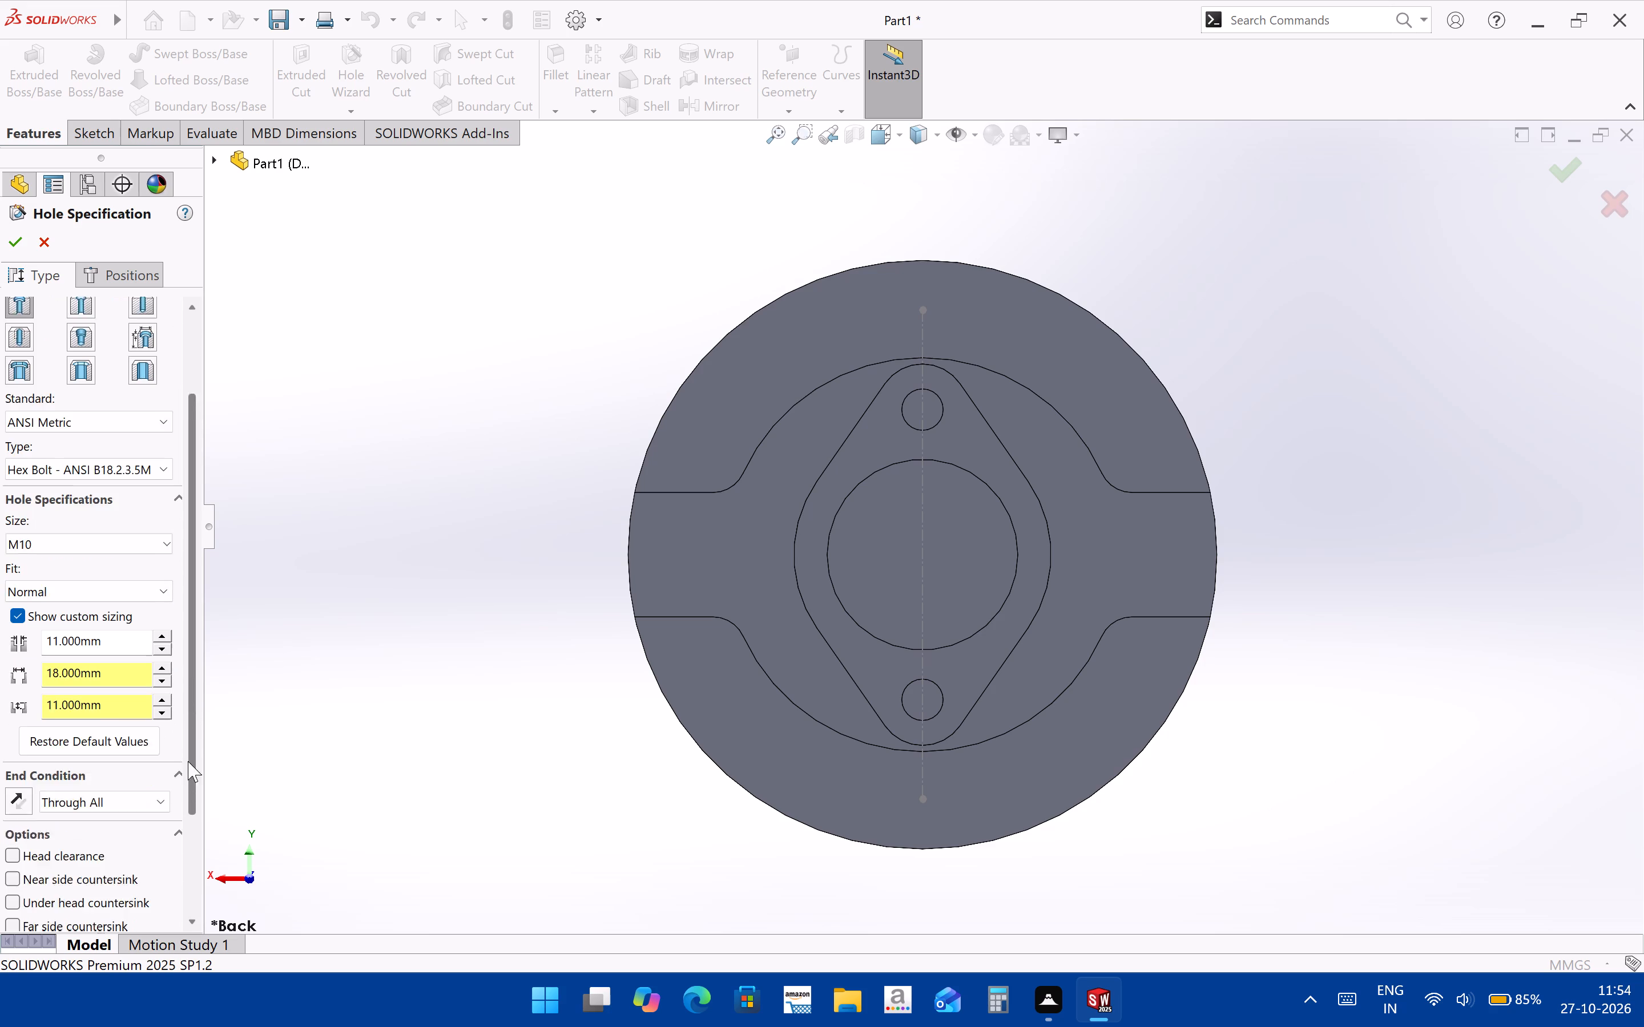
drag(188, 761, 199, 585)
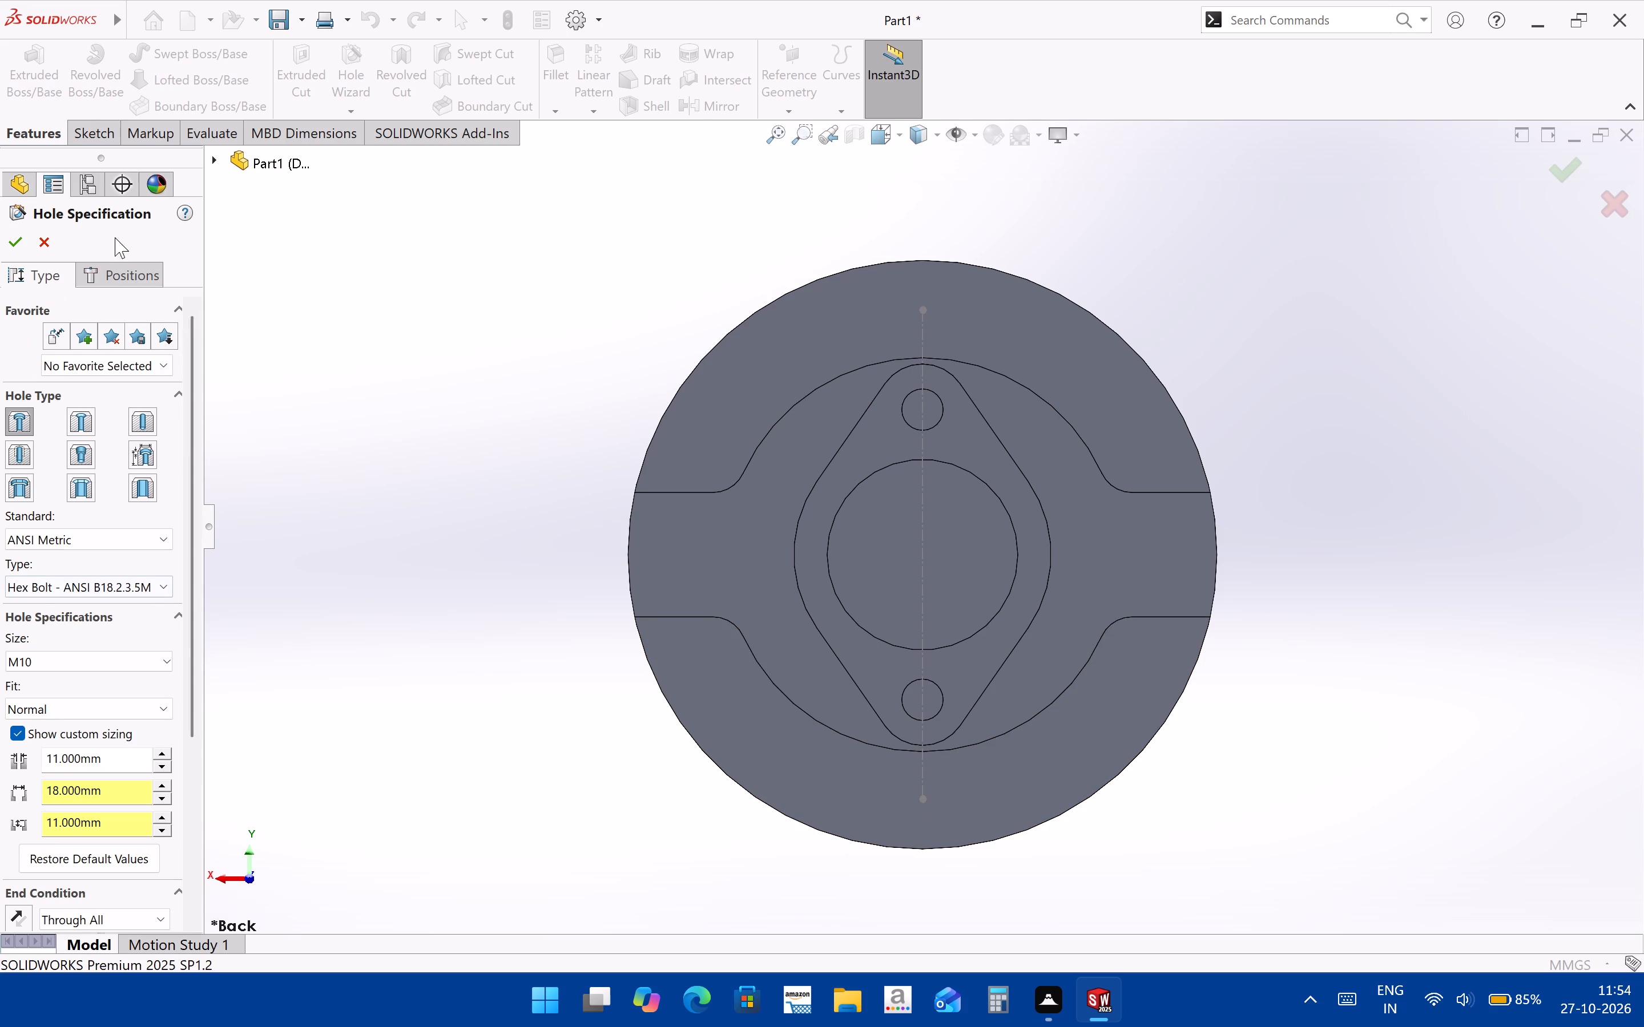
Place the counterbored hole on the flange face at the vertical centreline's lower endpoint and create it.
click(868, 815)
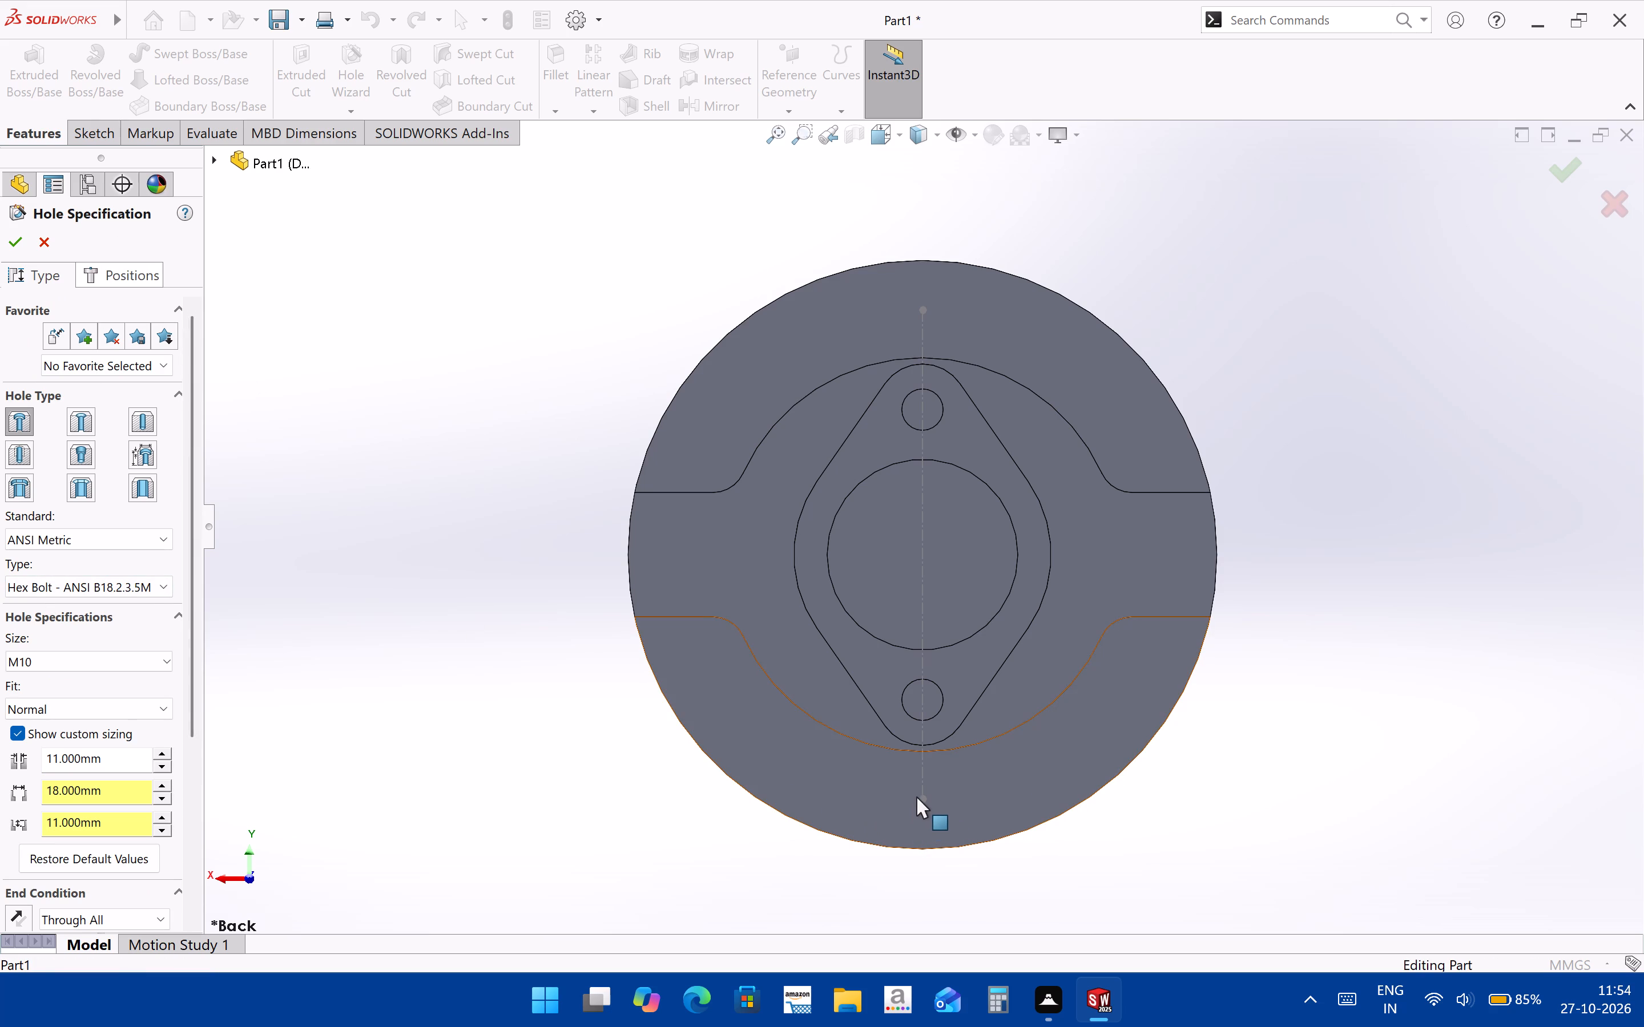
click(6, 246)
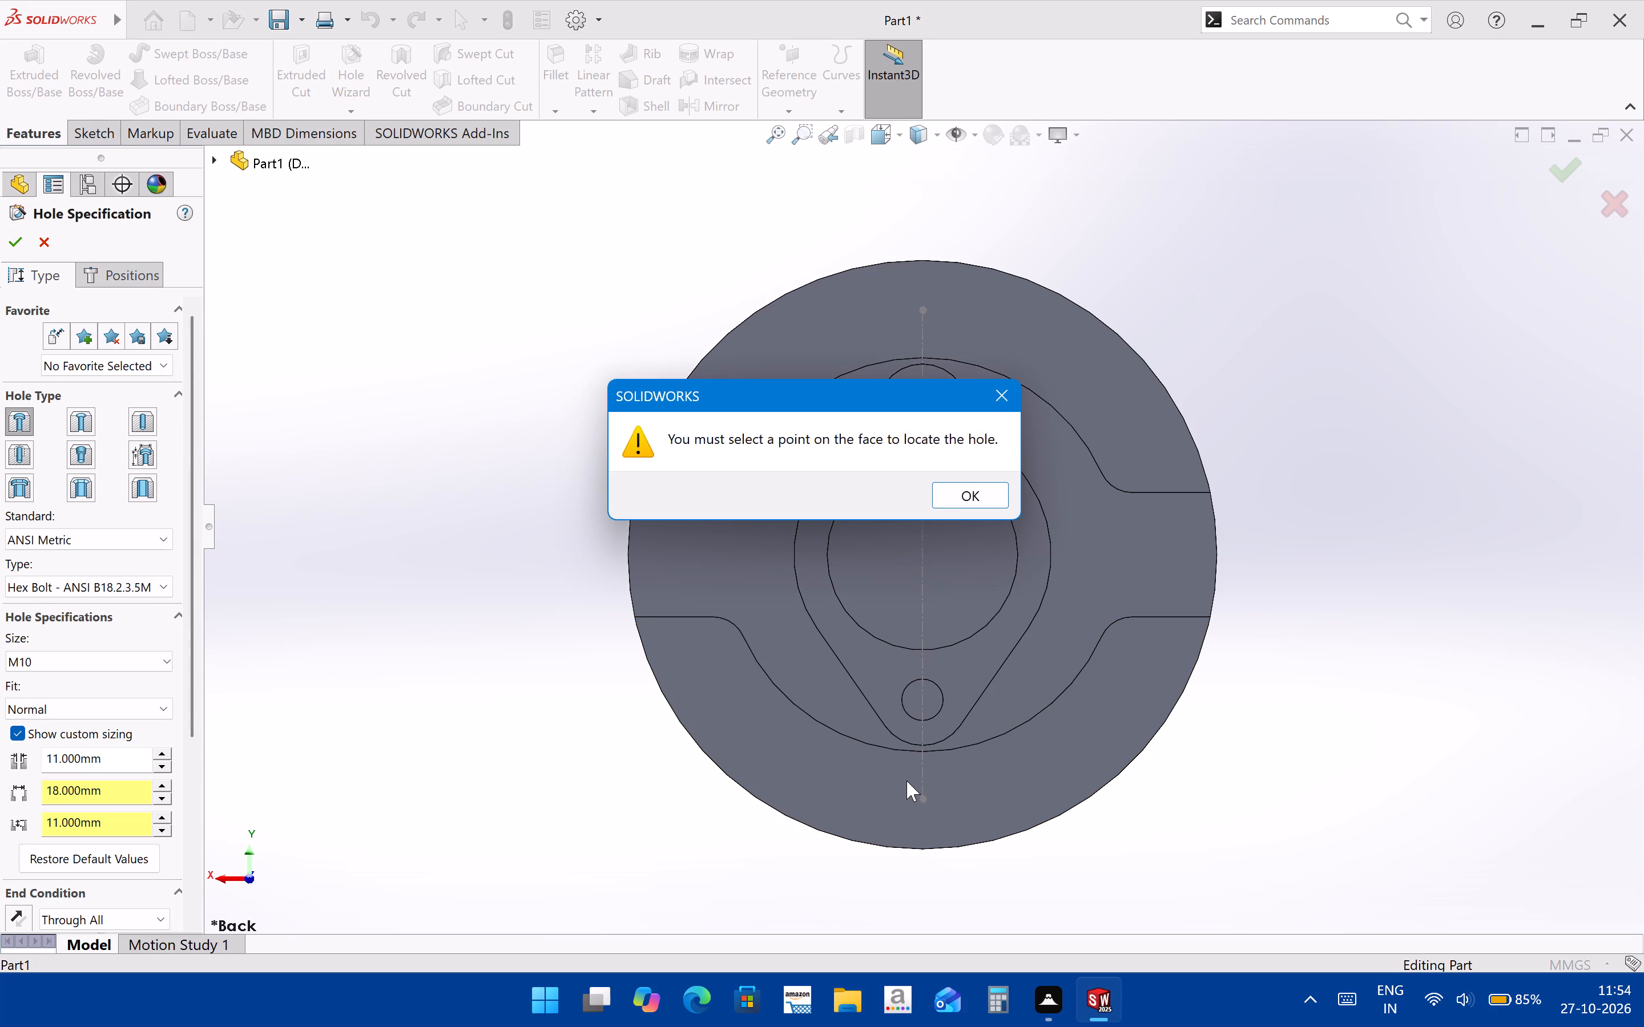
click(962, 490)
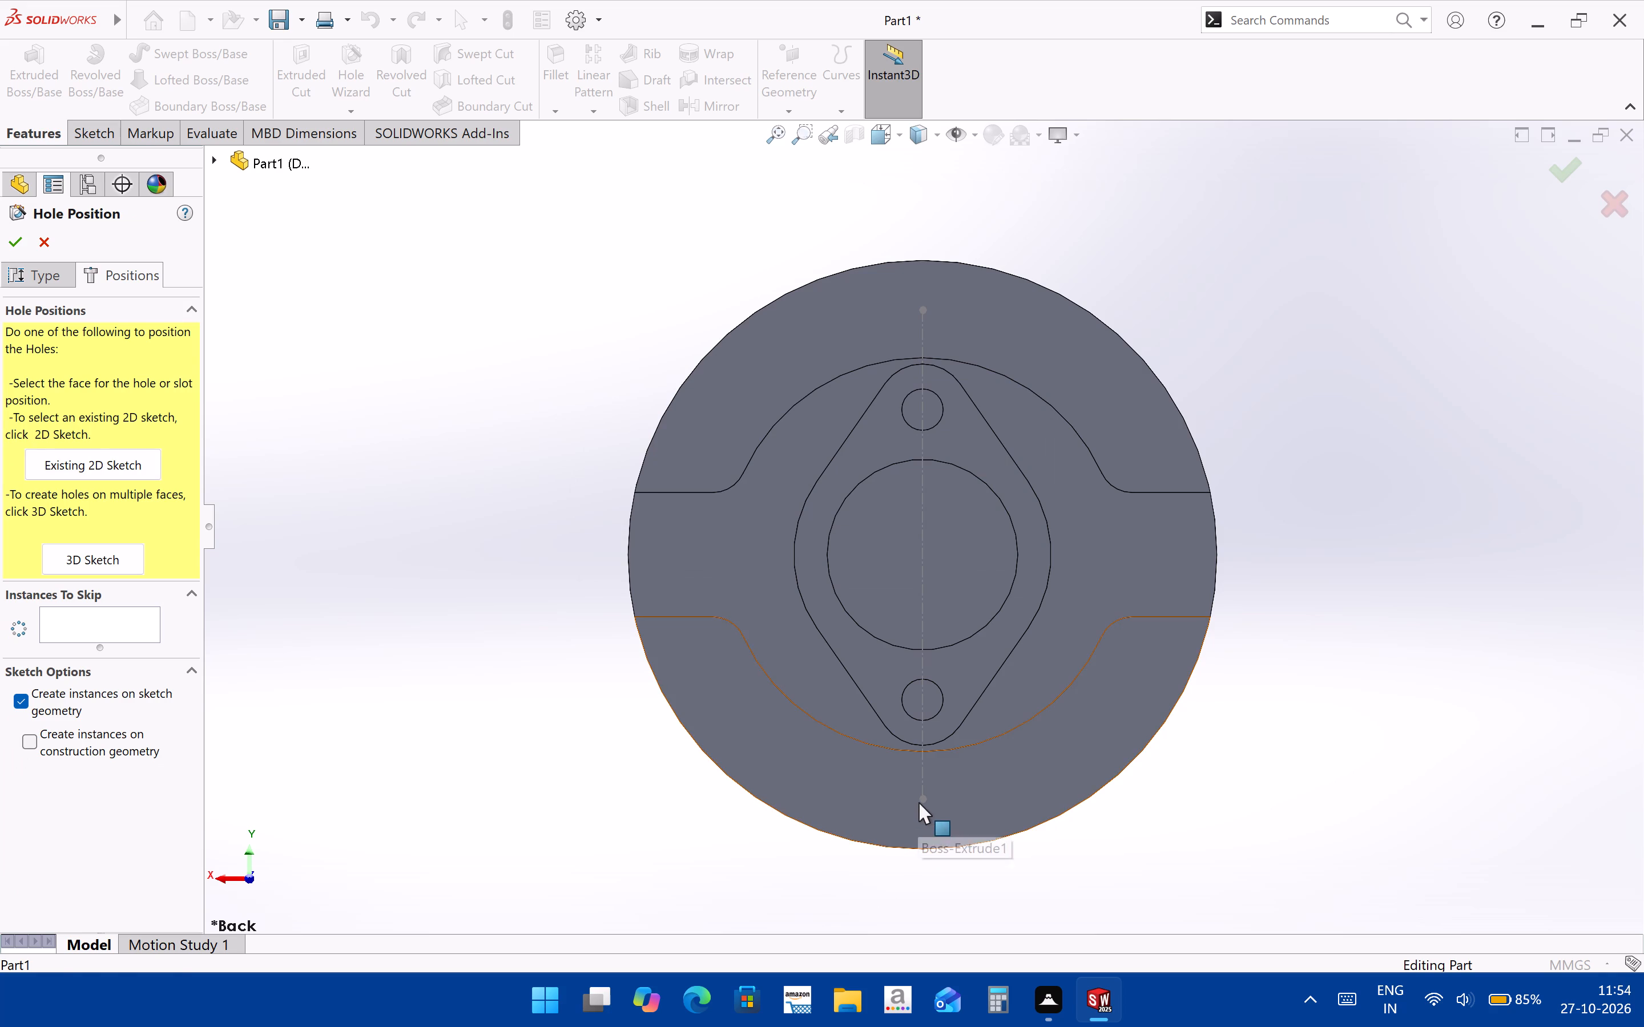
click(924, 798)
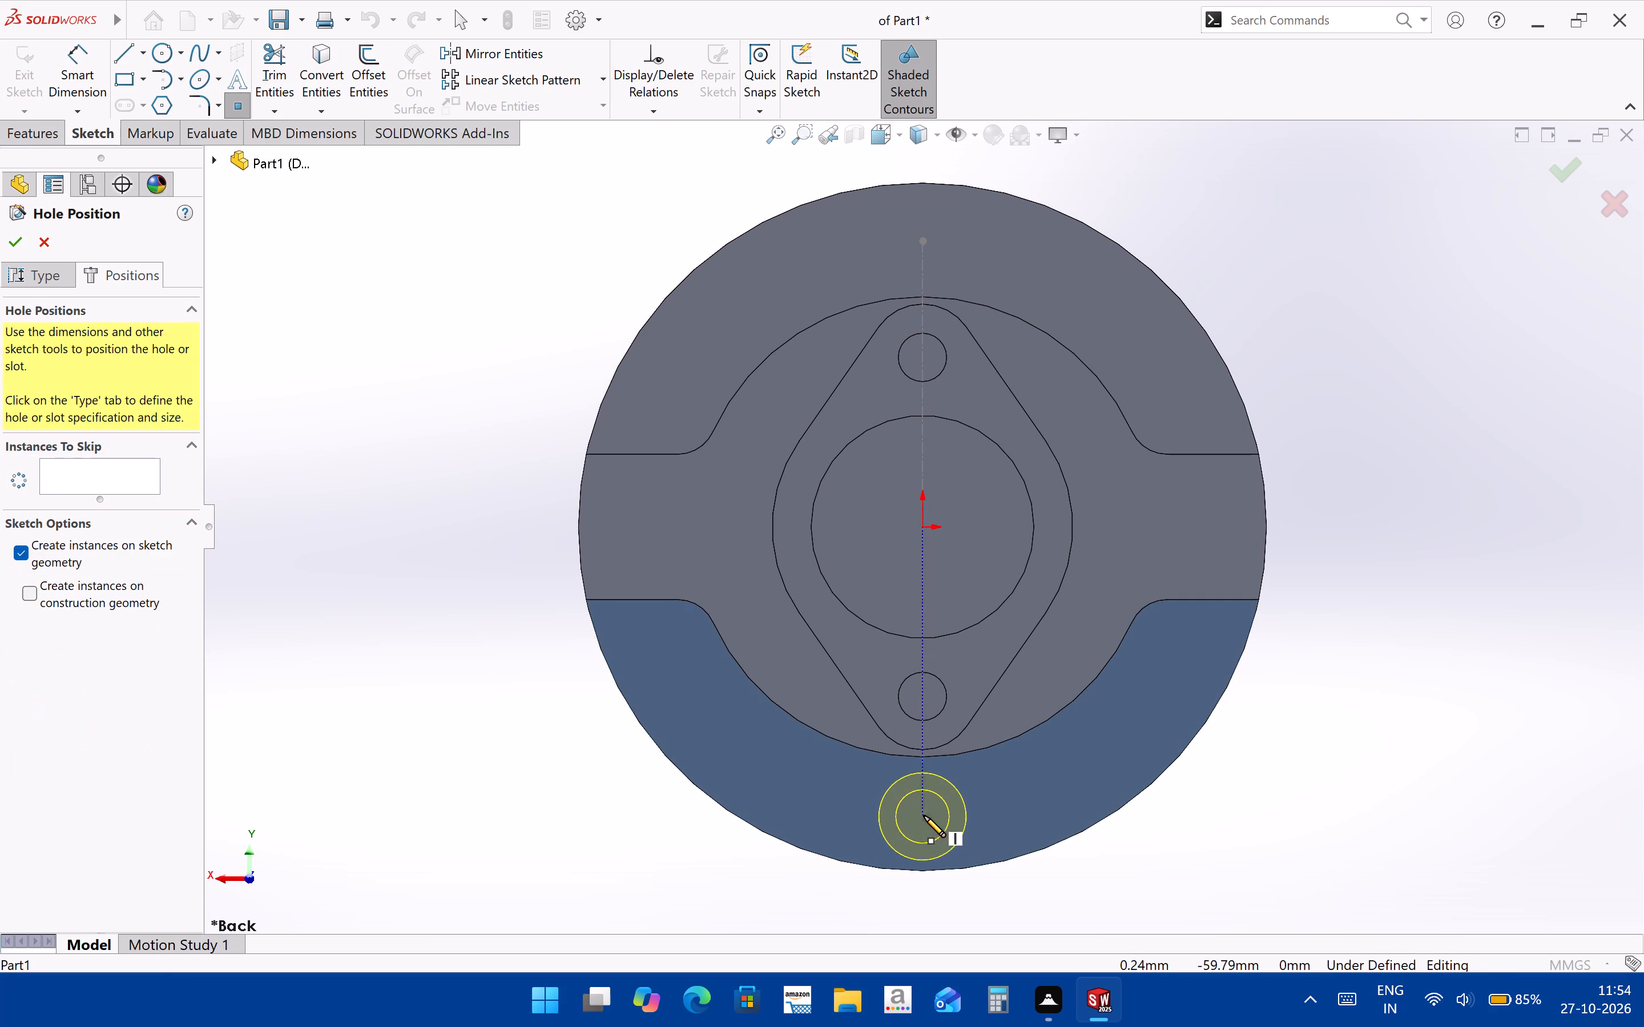
click(924, 815)
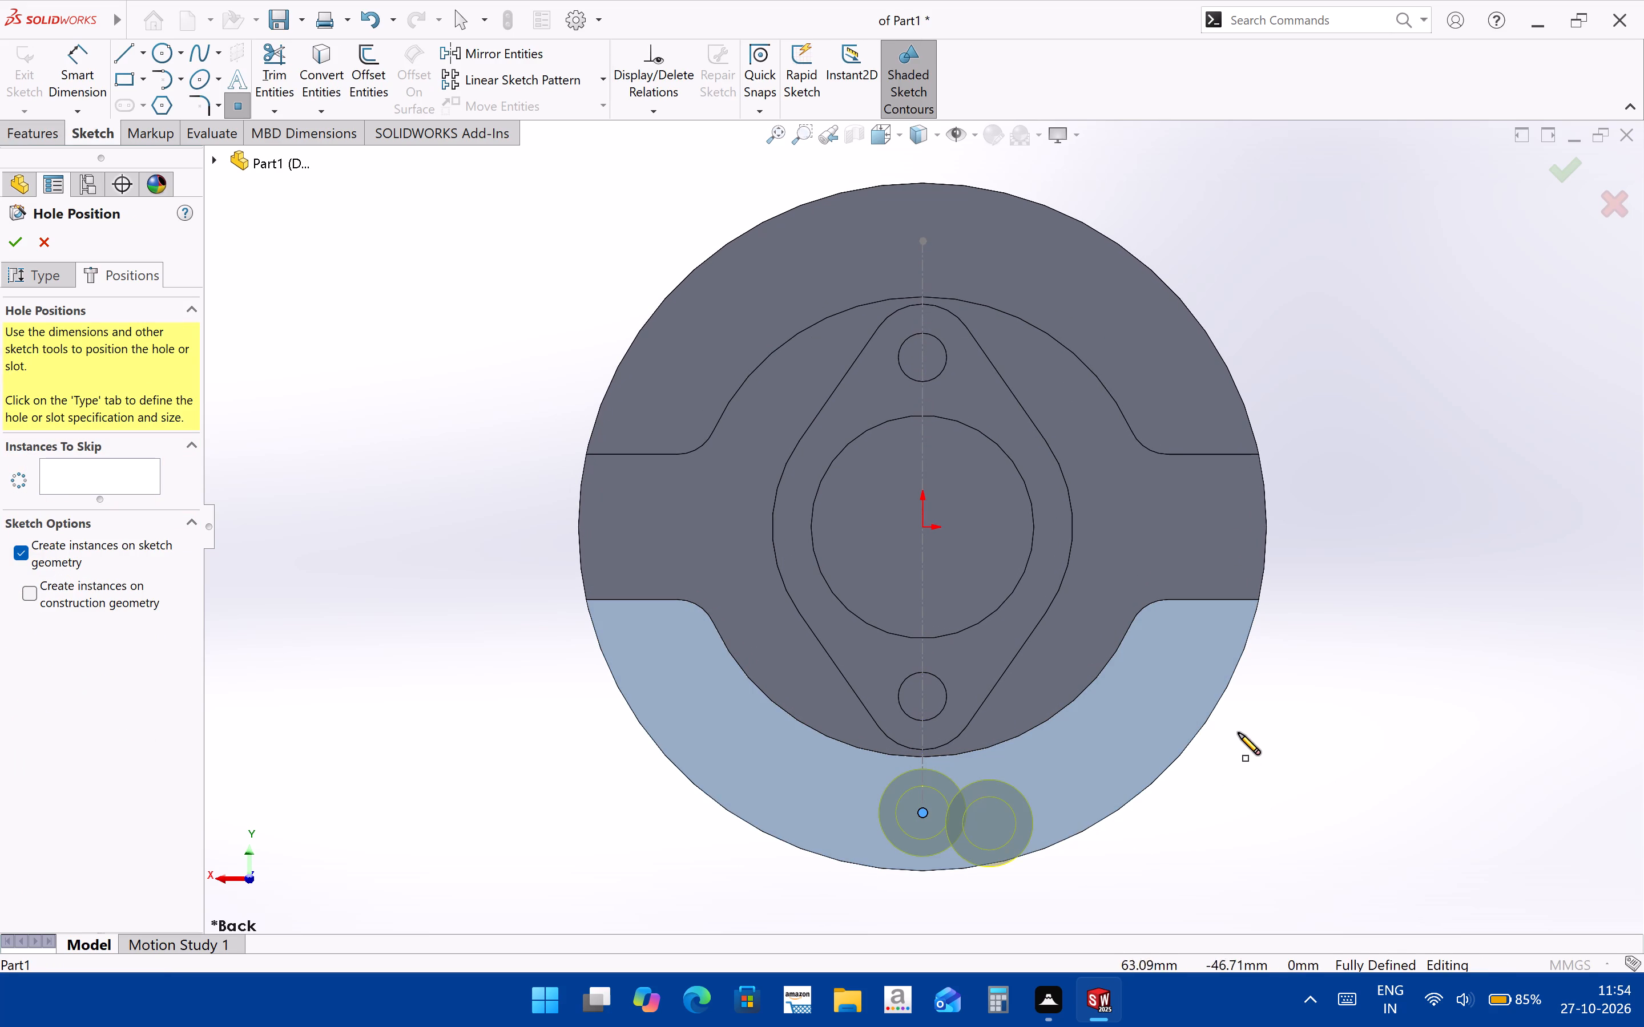
click(24, 248)
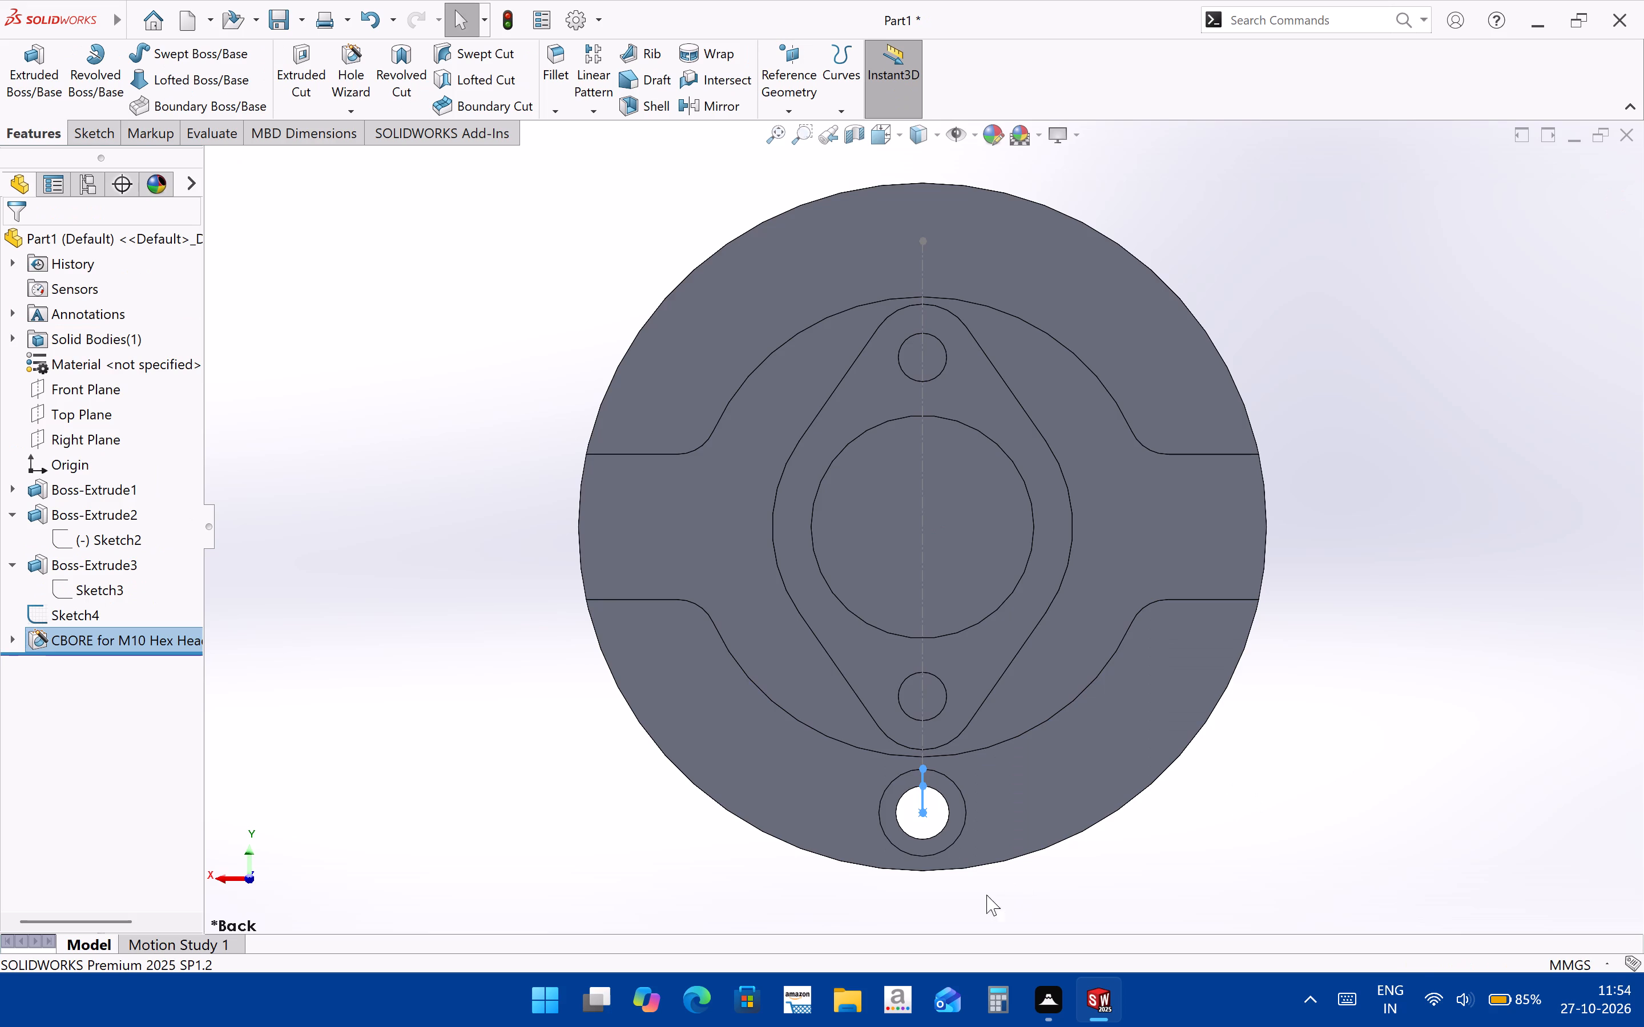
Hide the reference items in the graphics area, including the centreline sketch.
middle_drag(968, 893, 976, 789)
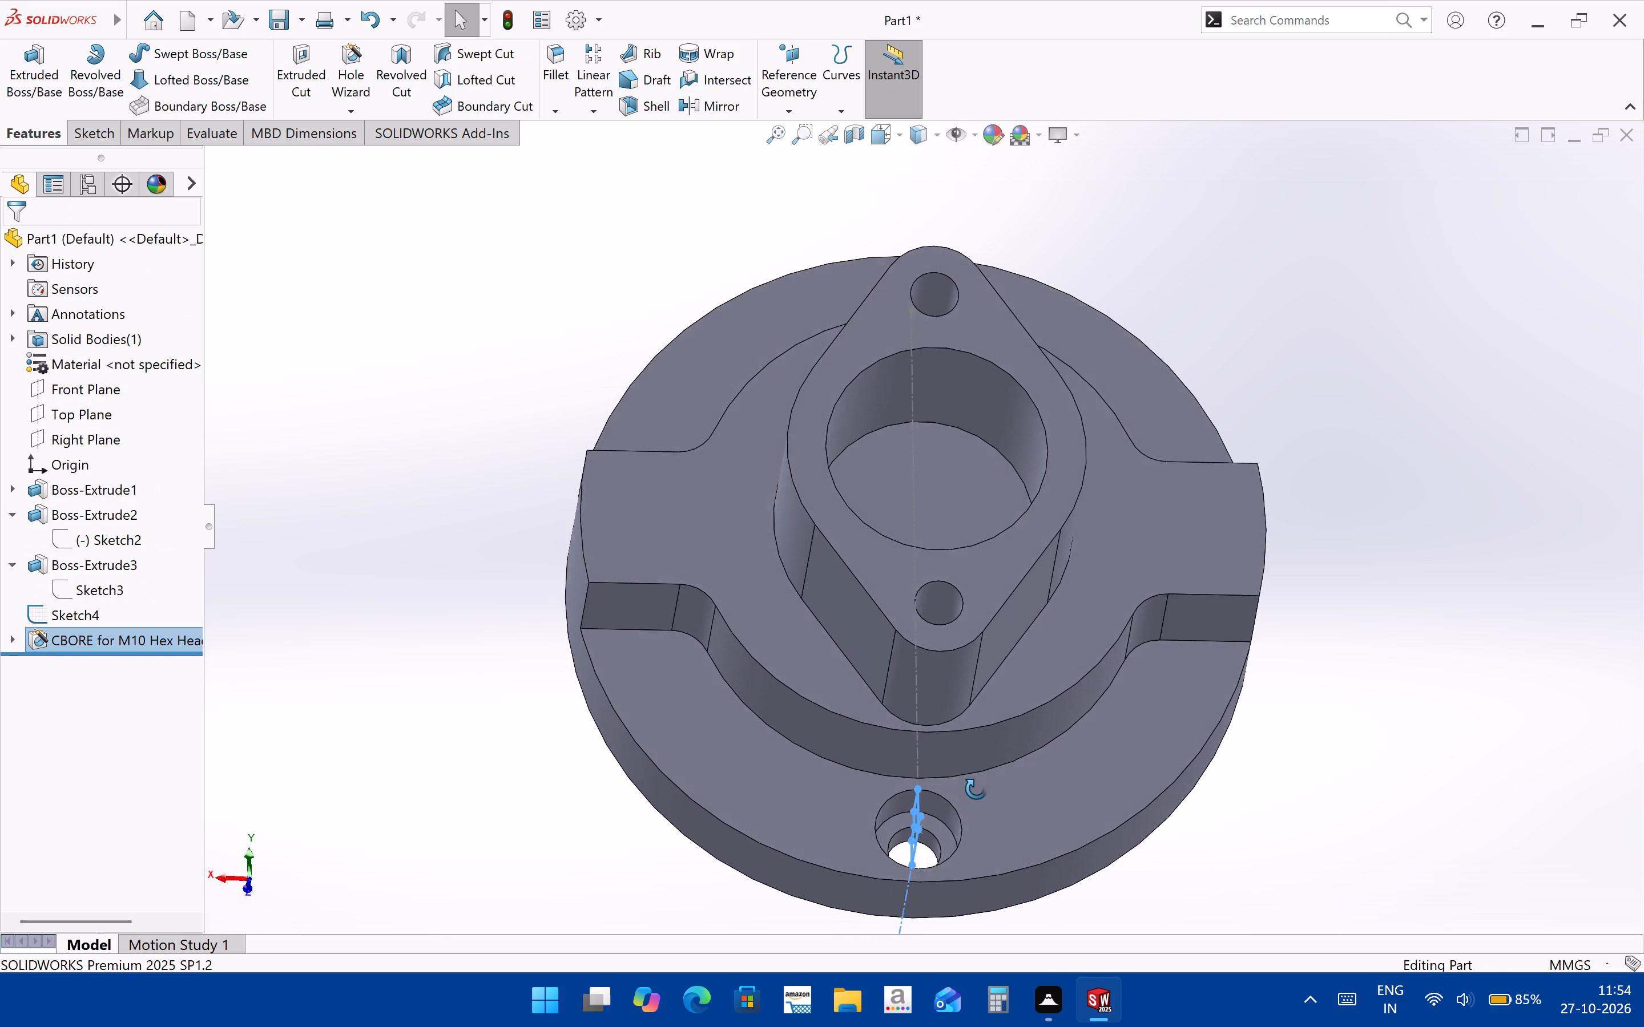
middle_drag(976, 789, 979, 778)
scroll(875, 700, up, 2)
click(953, 140)
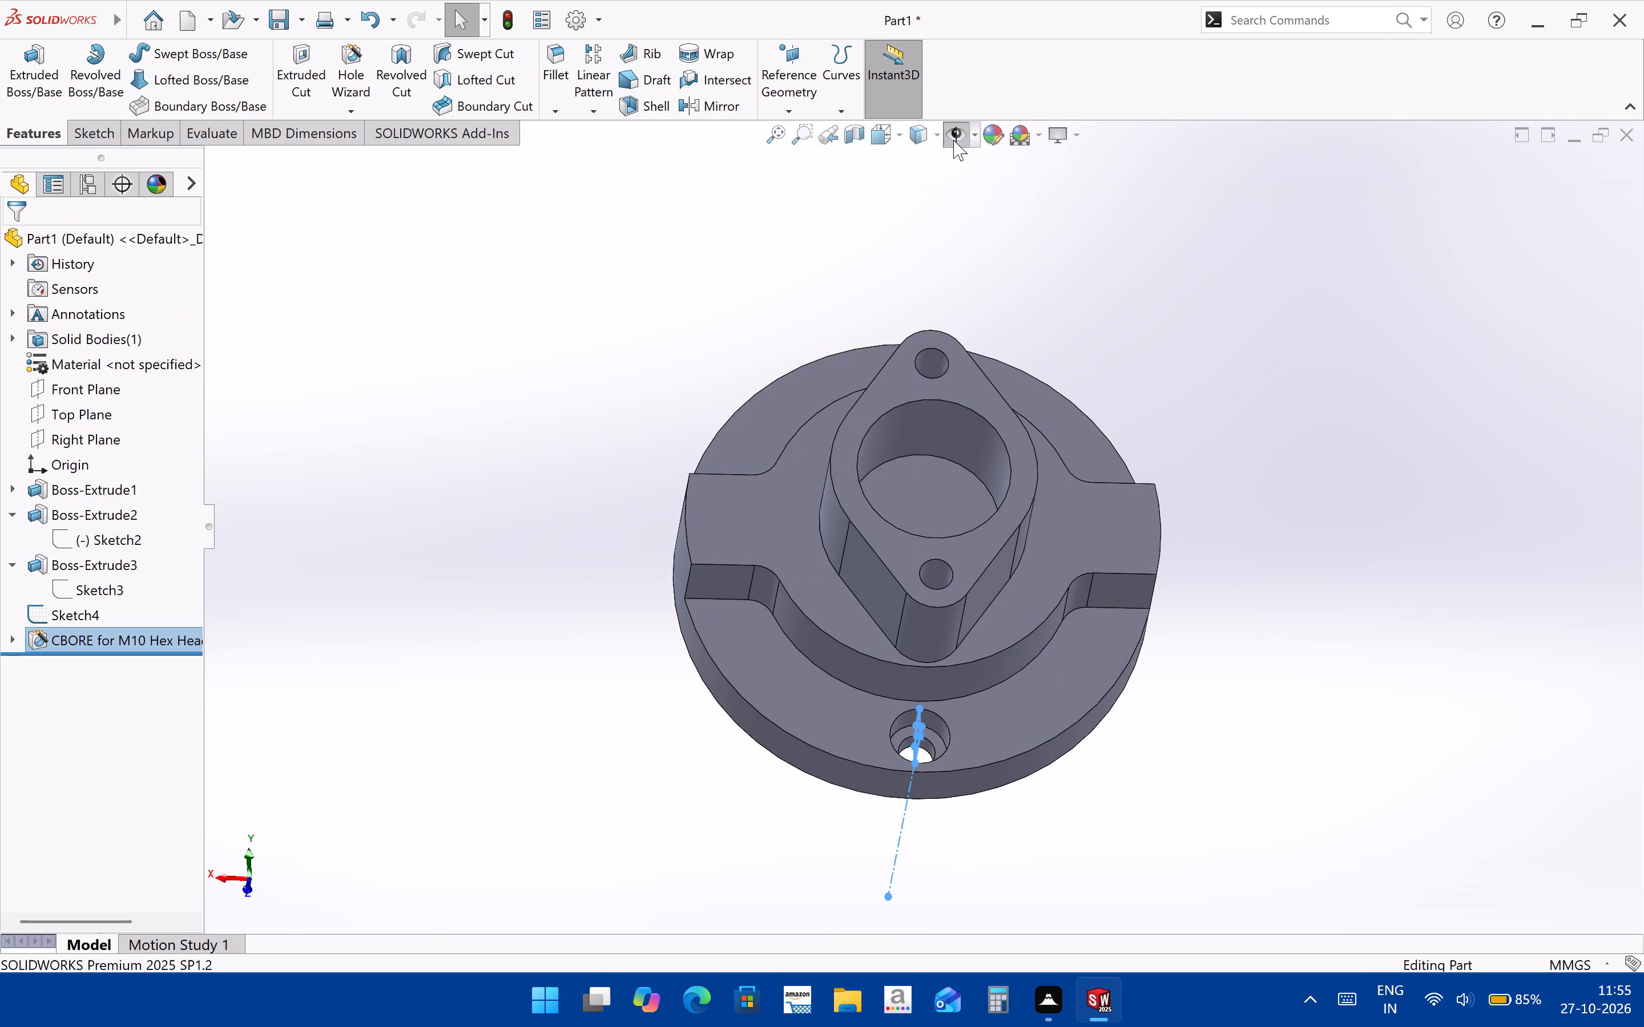
click(1254, 809)
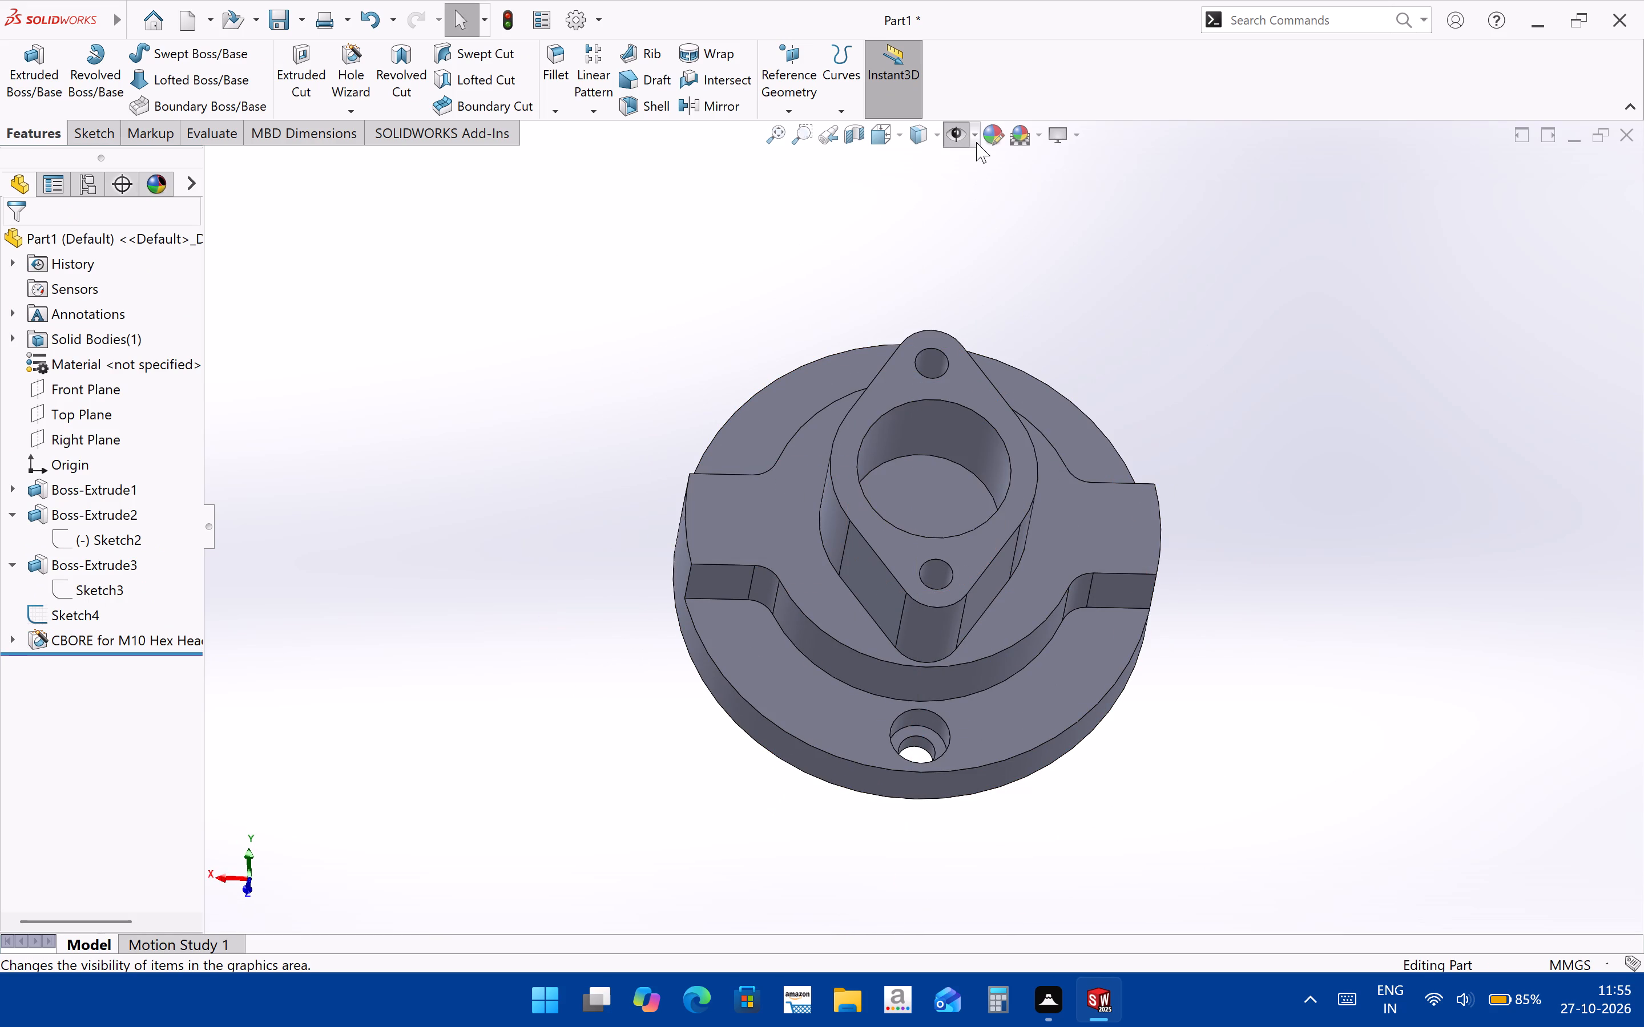
click(977, 137)
click(1035, 232)
Measure the counterbore's depth between its annular floor and the surrounding flange face.
scroll(900, 755, down, 3)
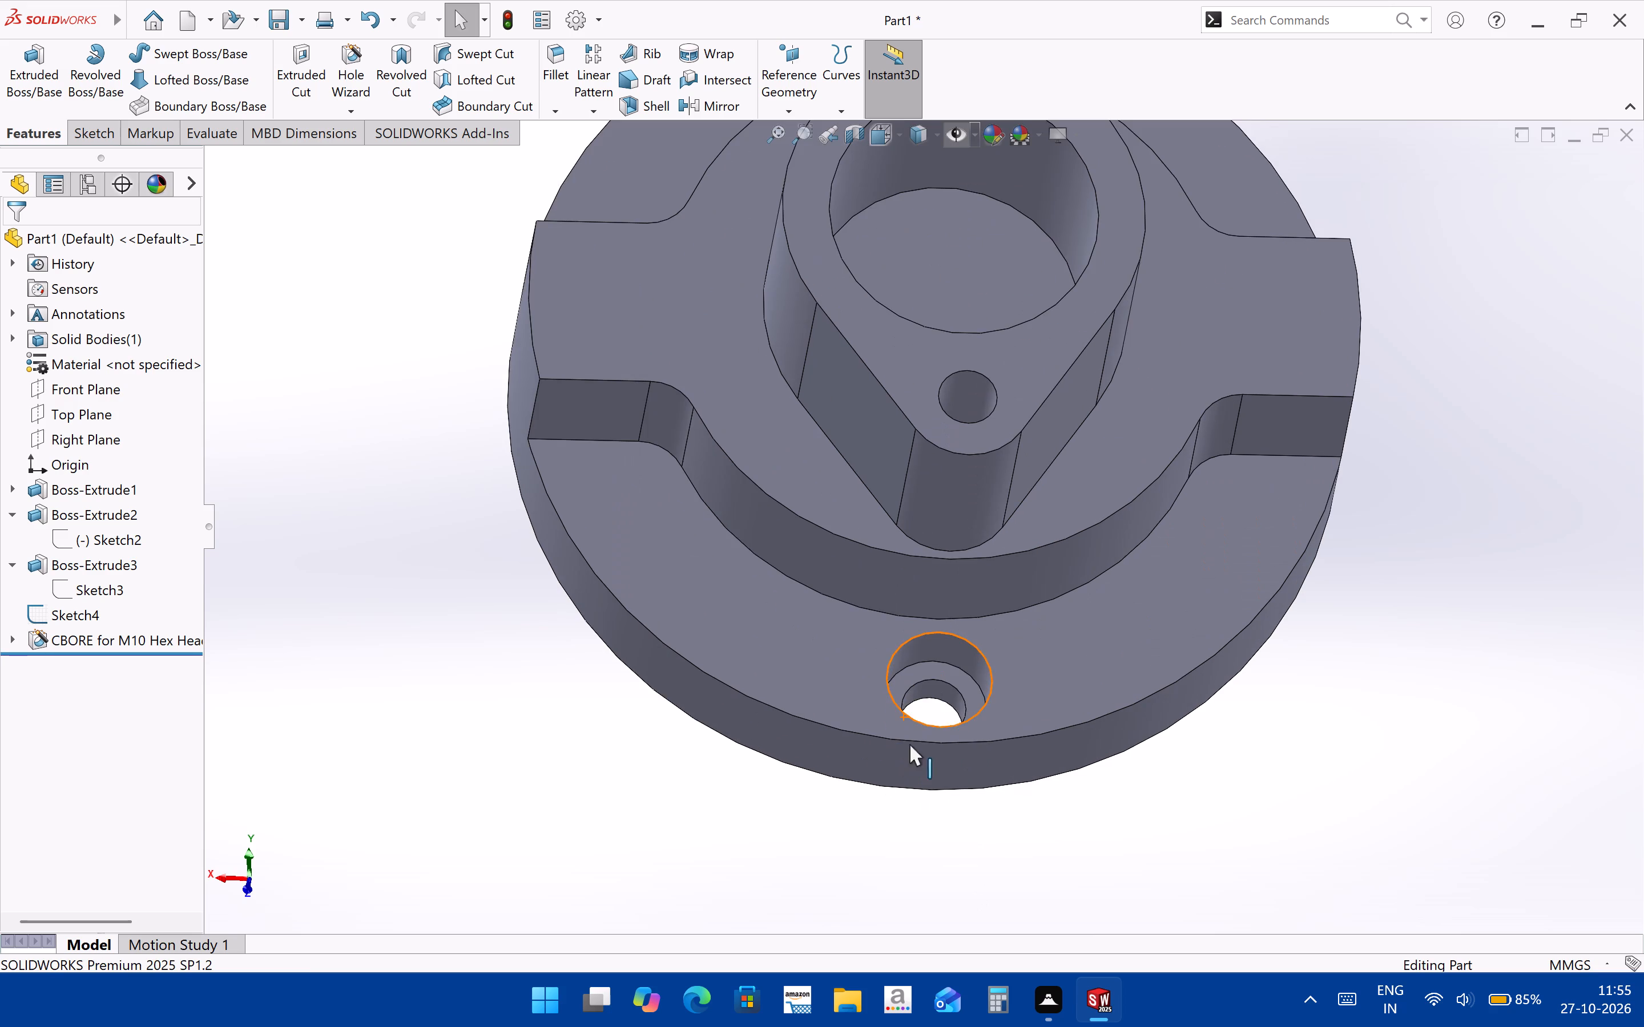
click(948, 676)
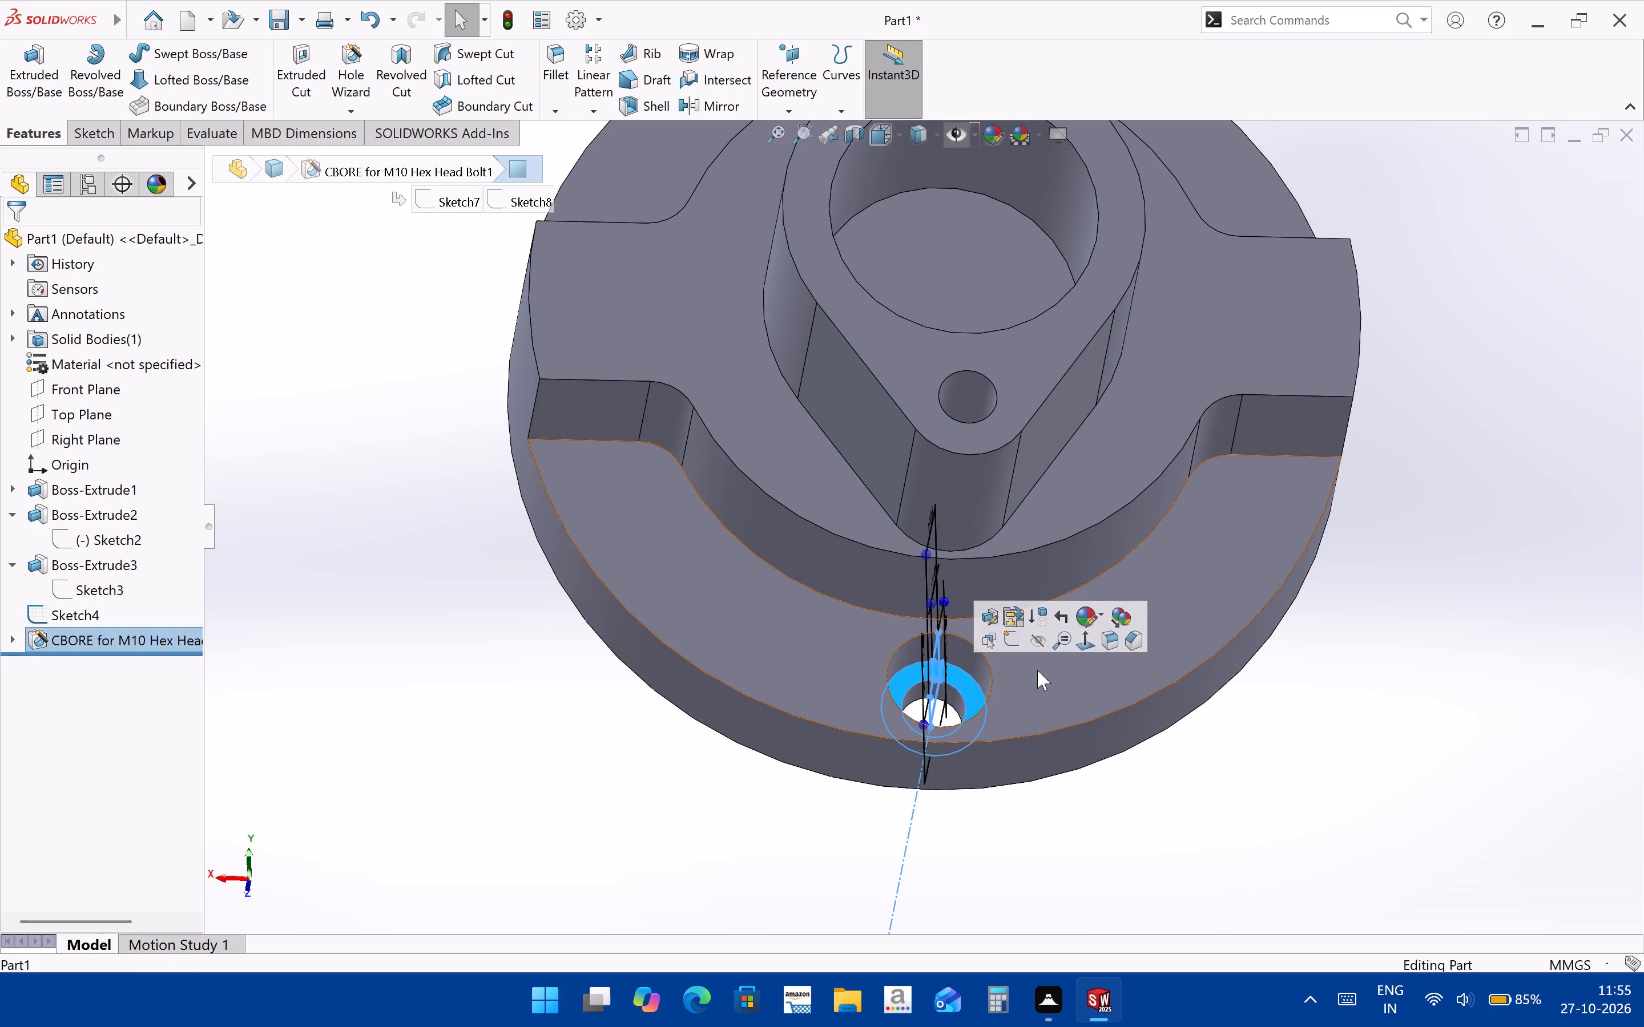
ctrl+click(1037, 670)
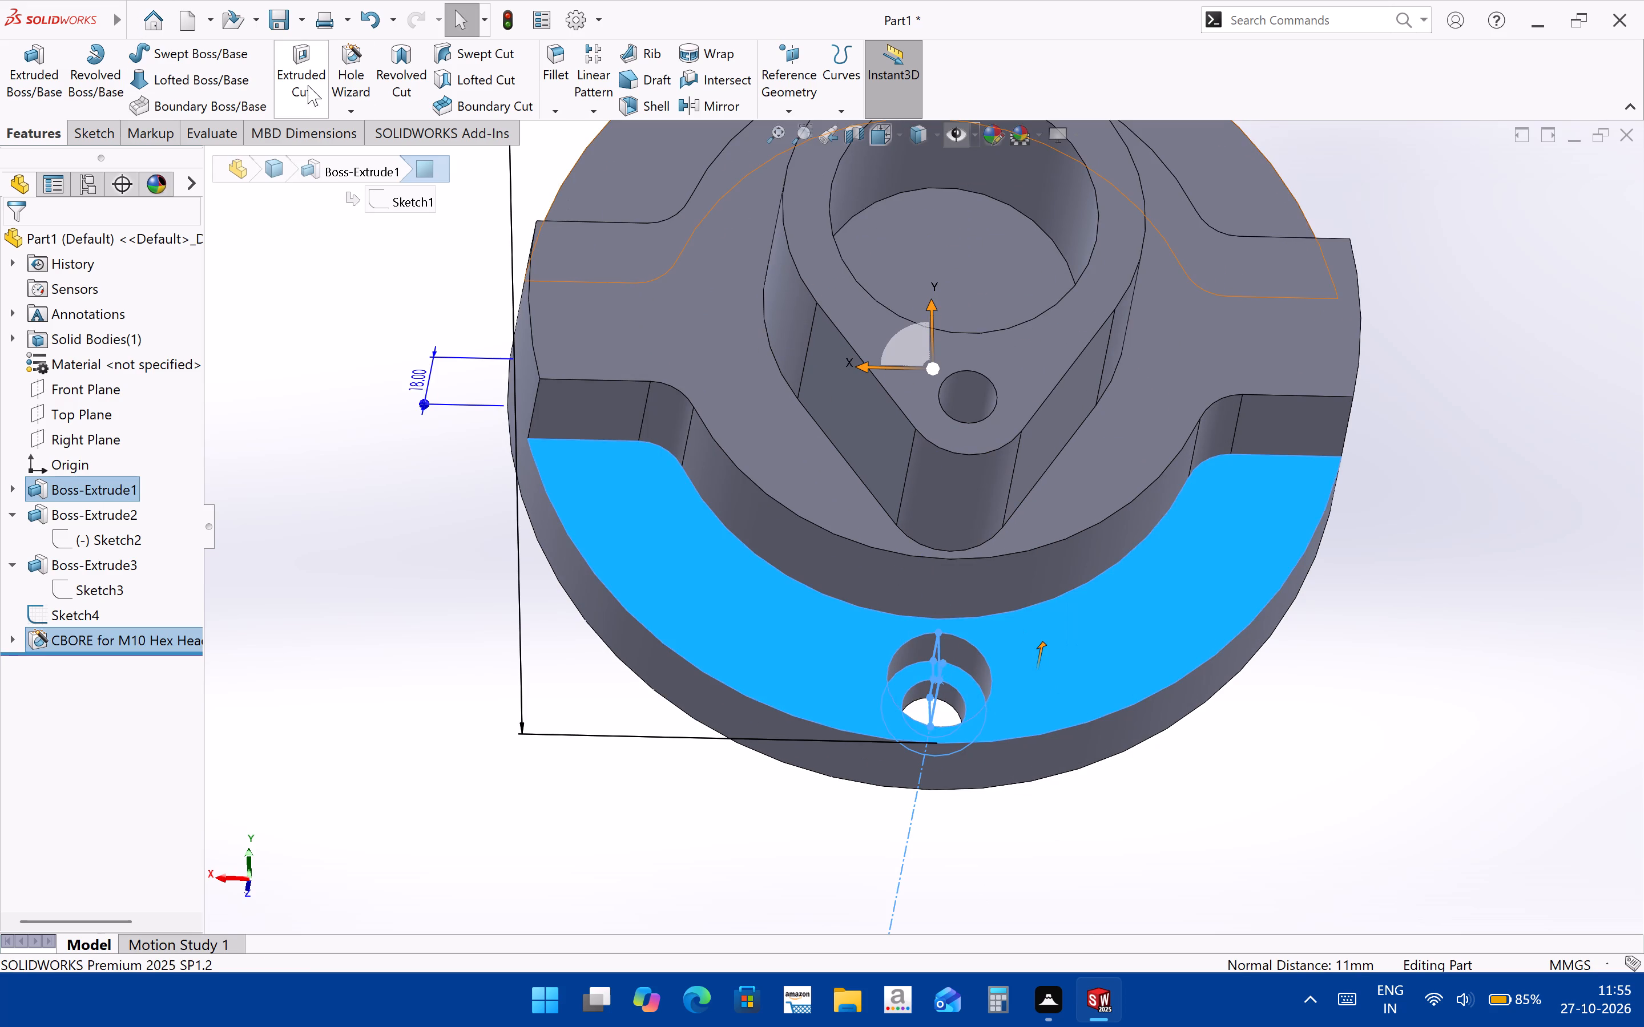
click(231, 138)
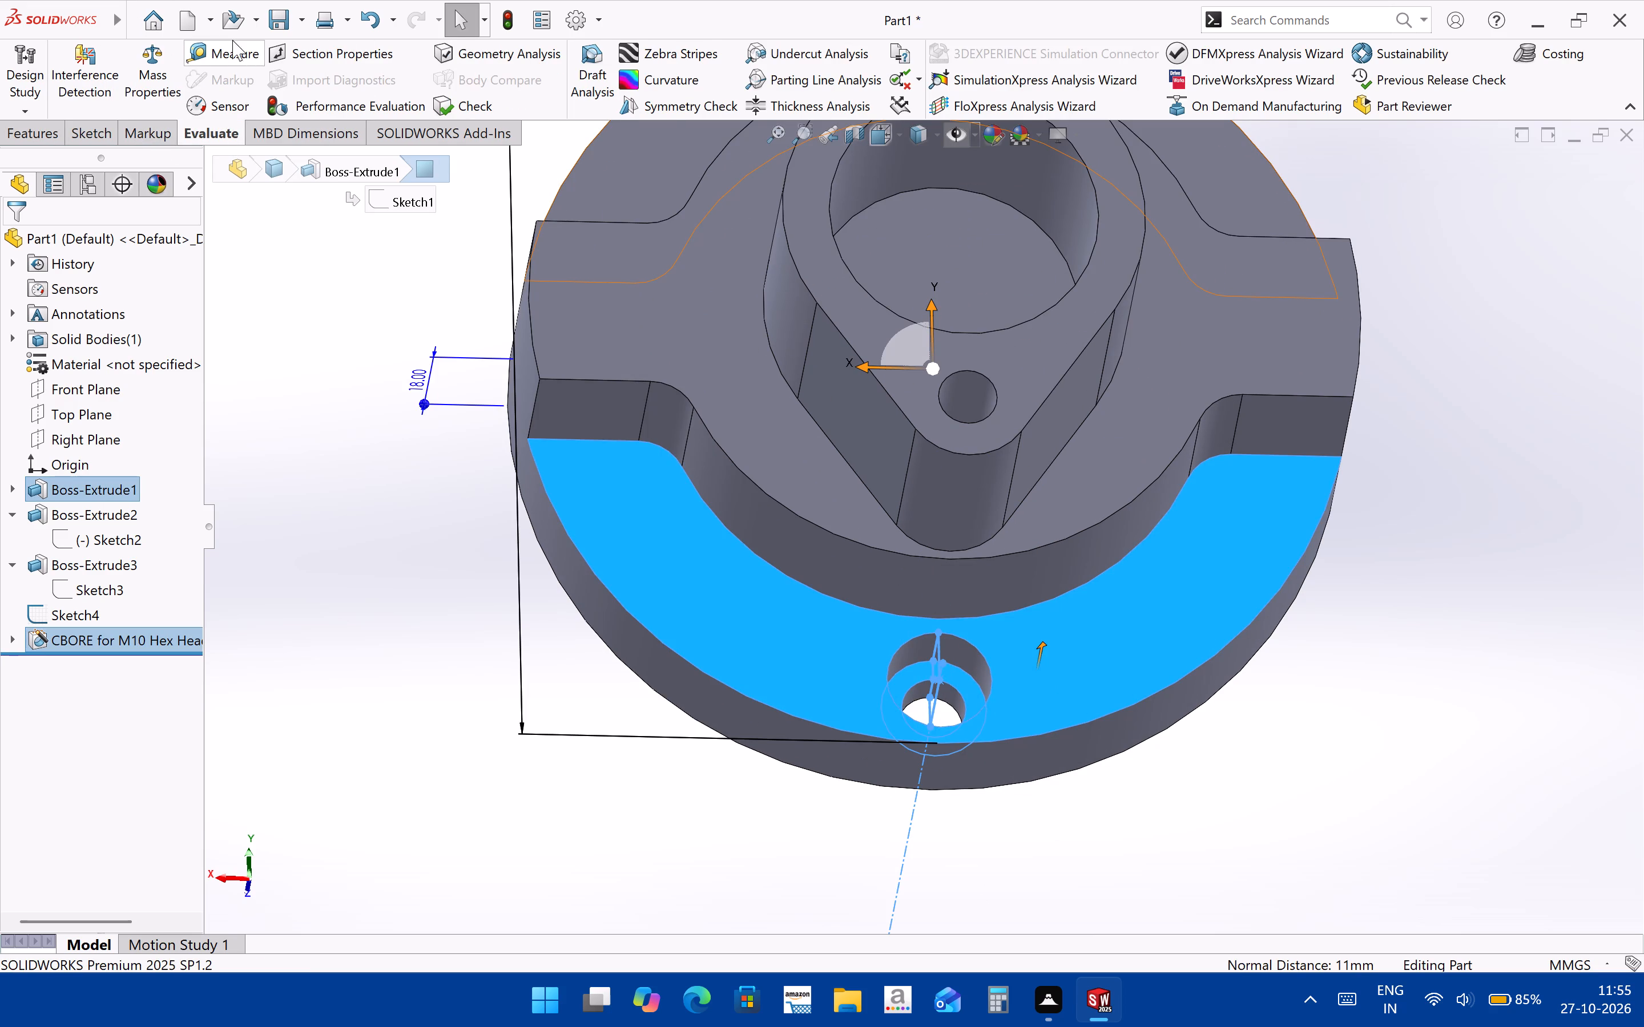
click(231, 37)
click(229, 52)
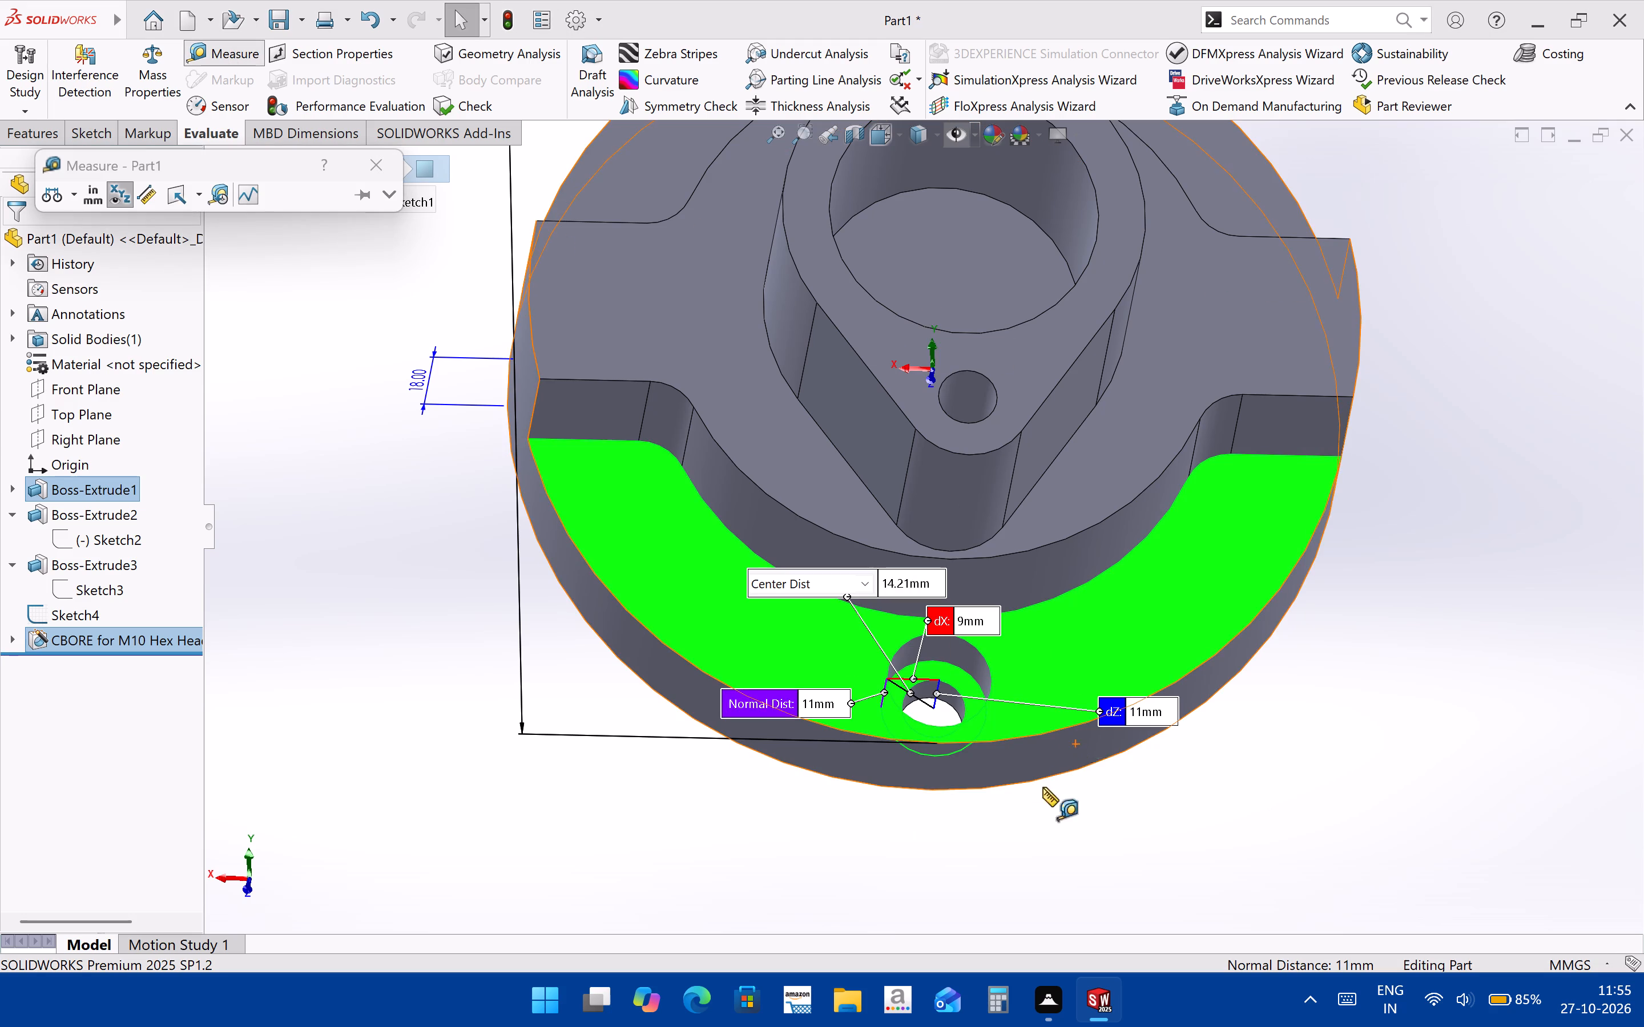
middle_drag(1031, 806, 1020, 685)
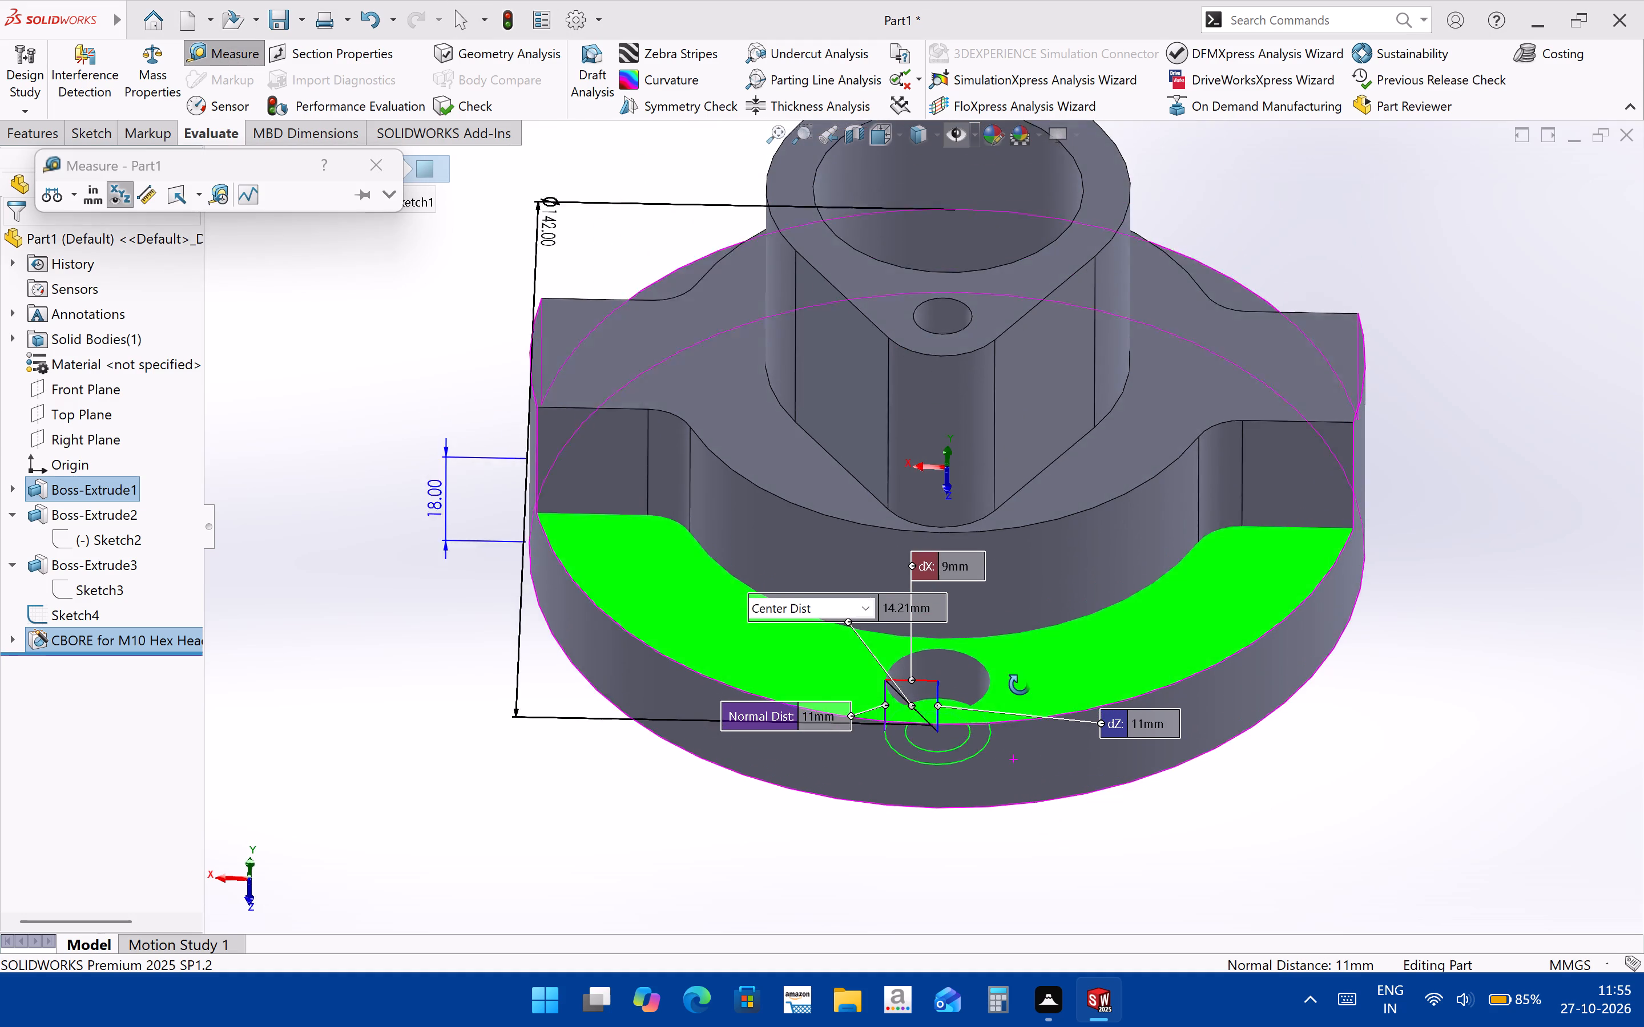
middle_drag(1020, 685, 1074, 623)
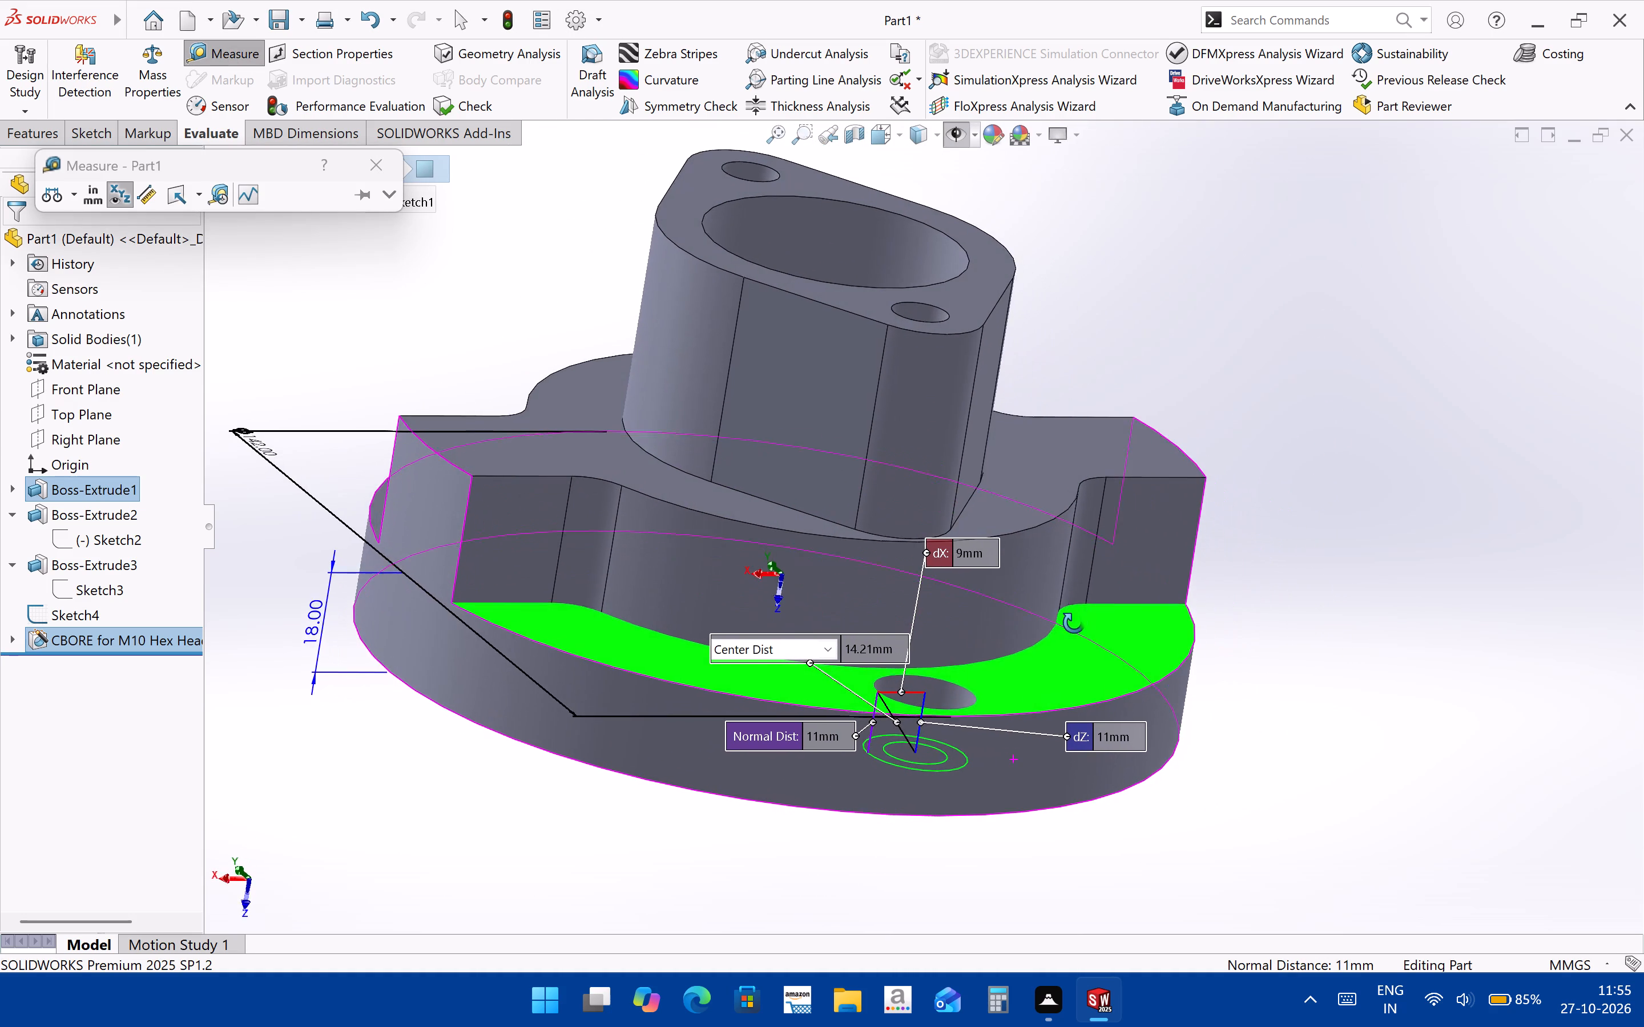
middle_drag(1074, 623, 1051, 623)
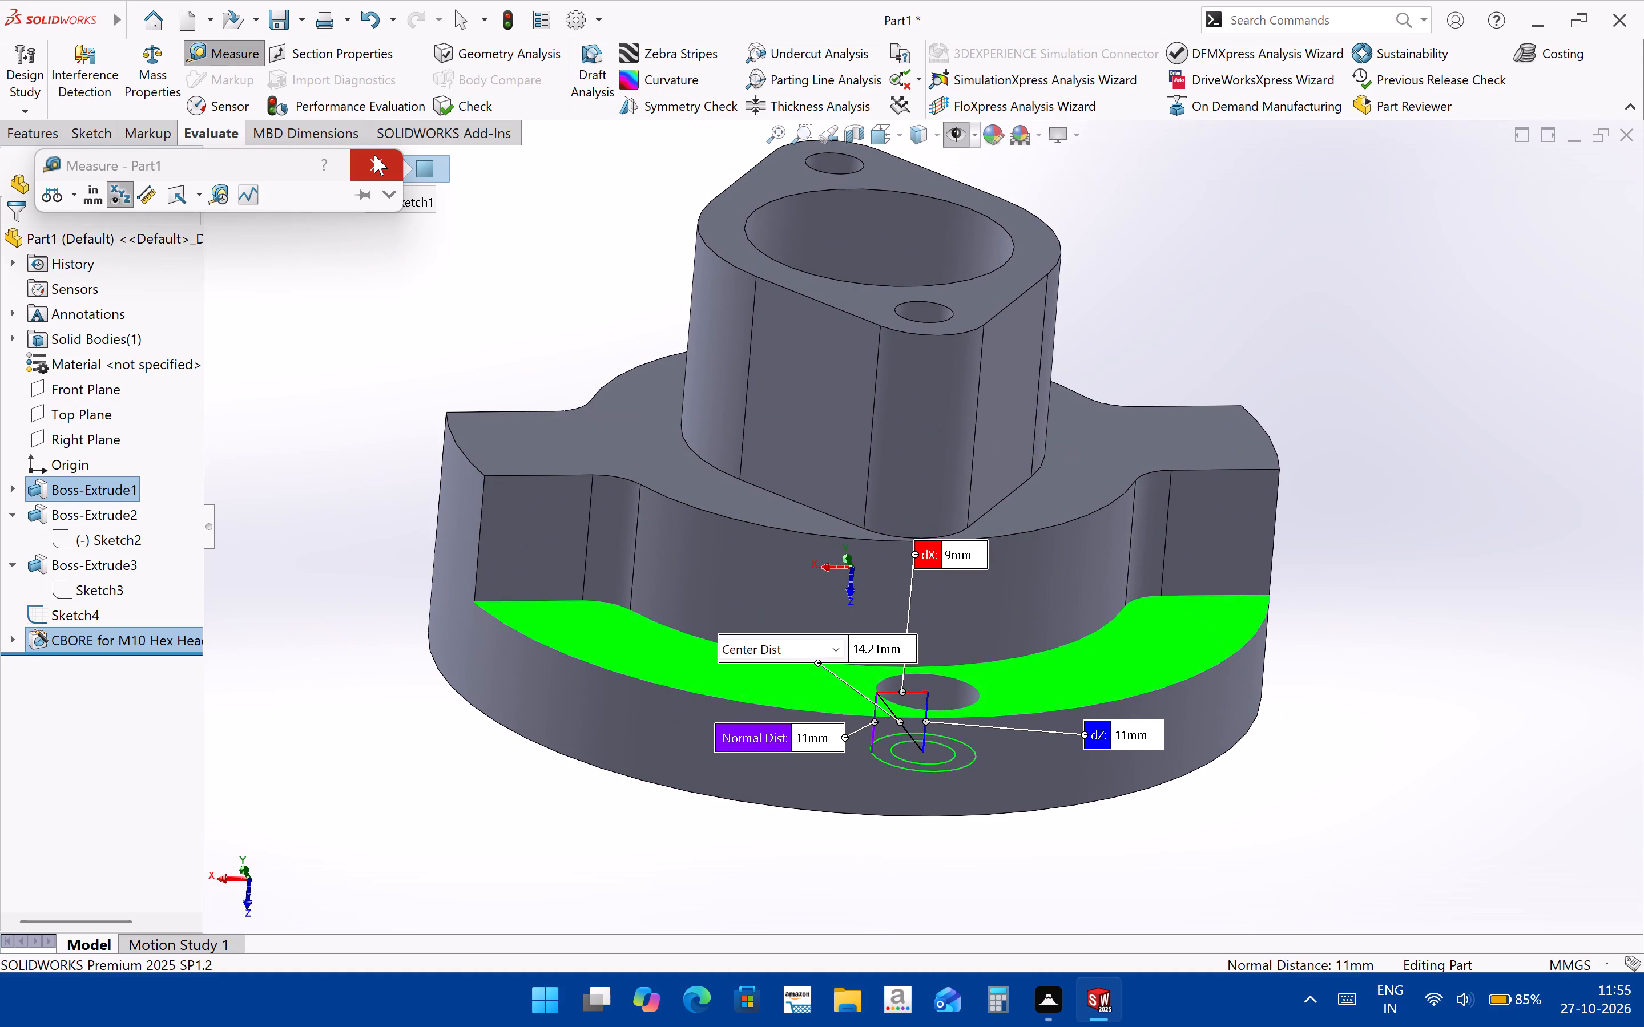
click(374, 155)
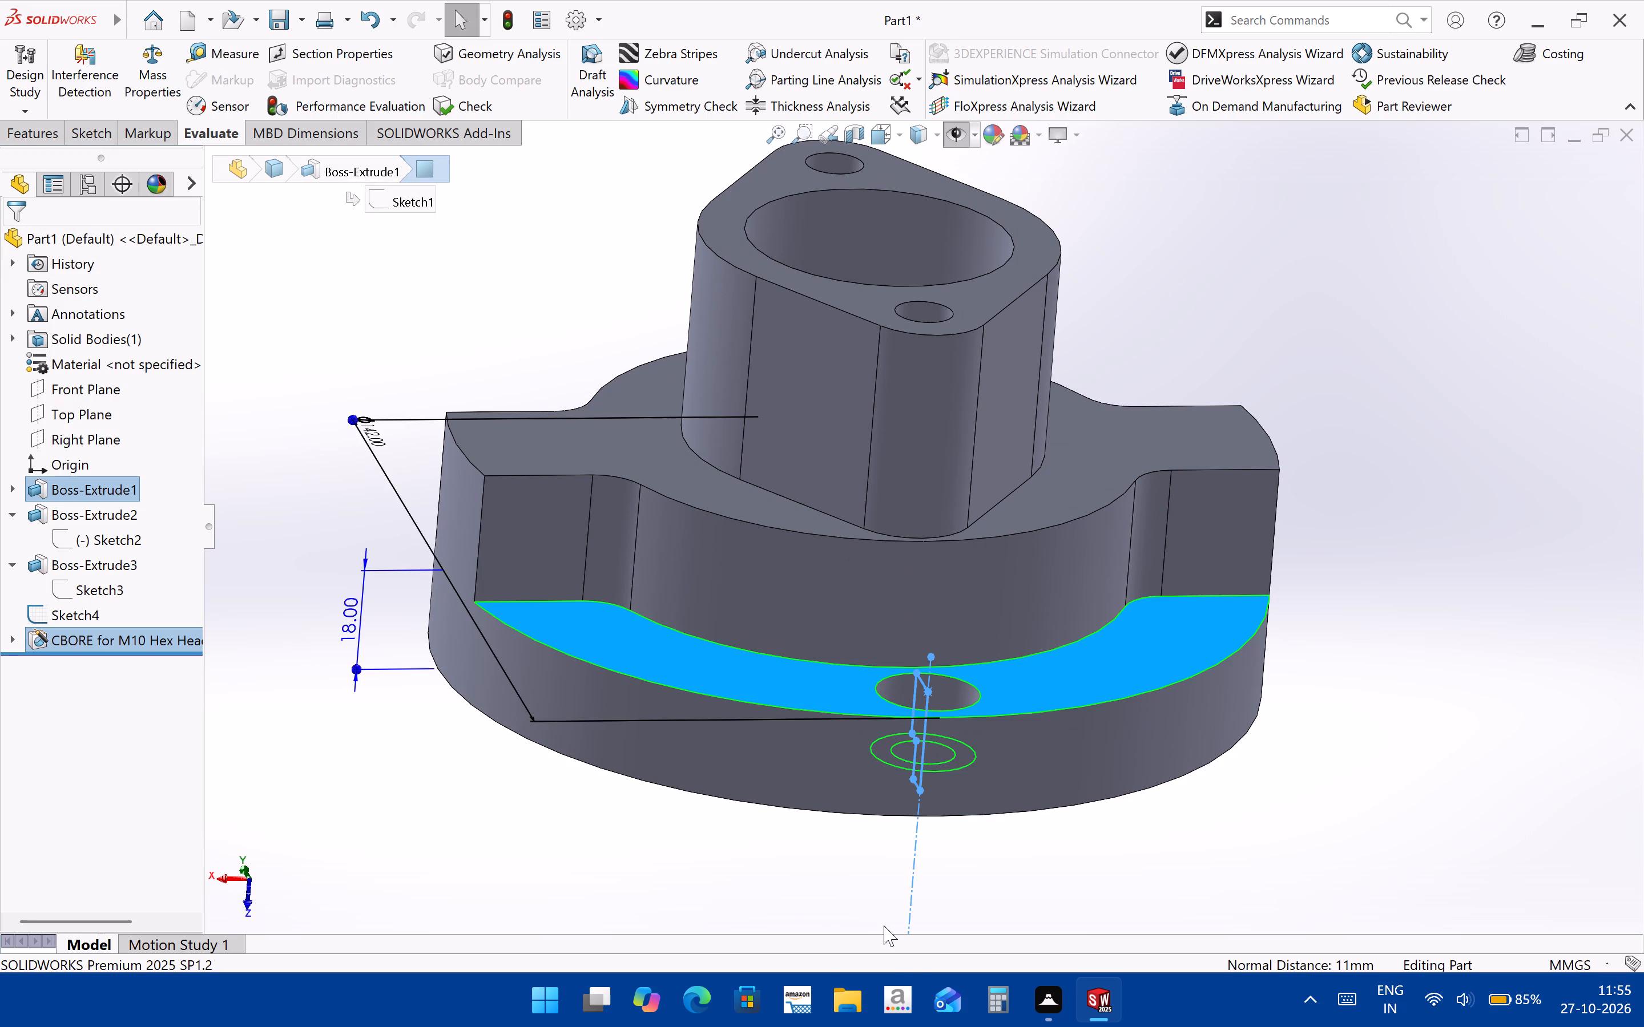
Measure the diameter of the counterbore's cylindrical wall.
click(911, 964)
click(870, 839)
click(923, 698)
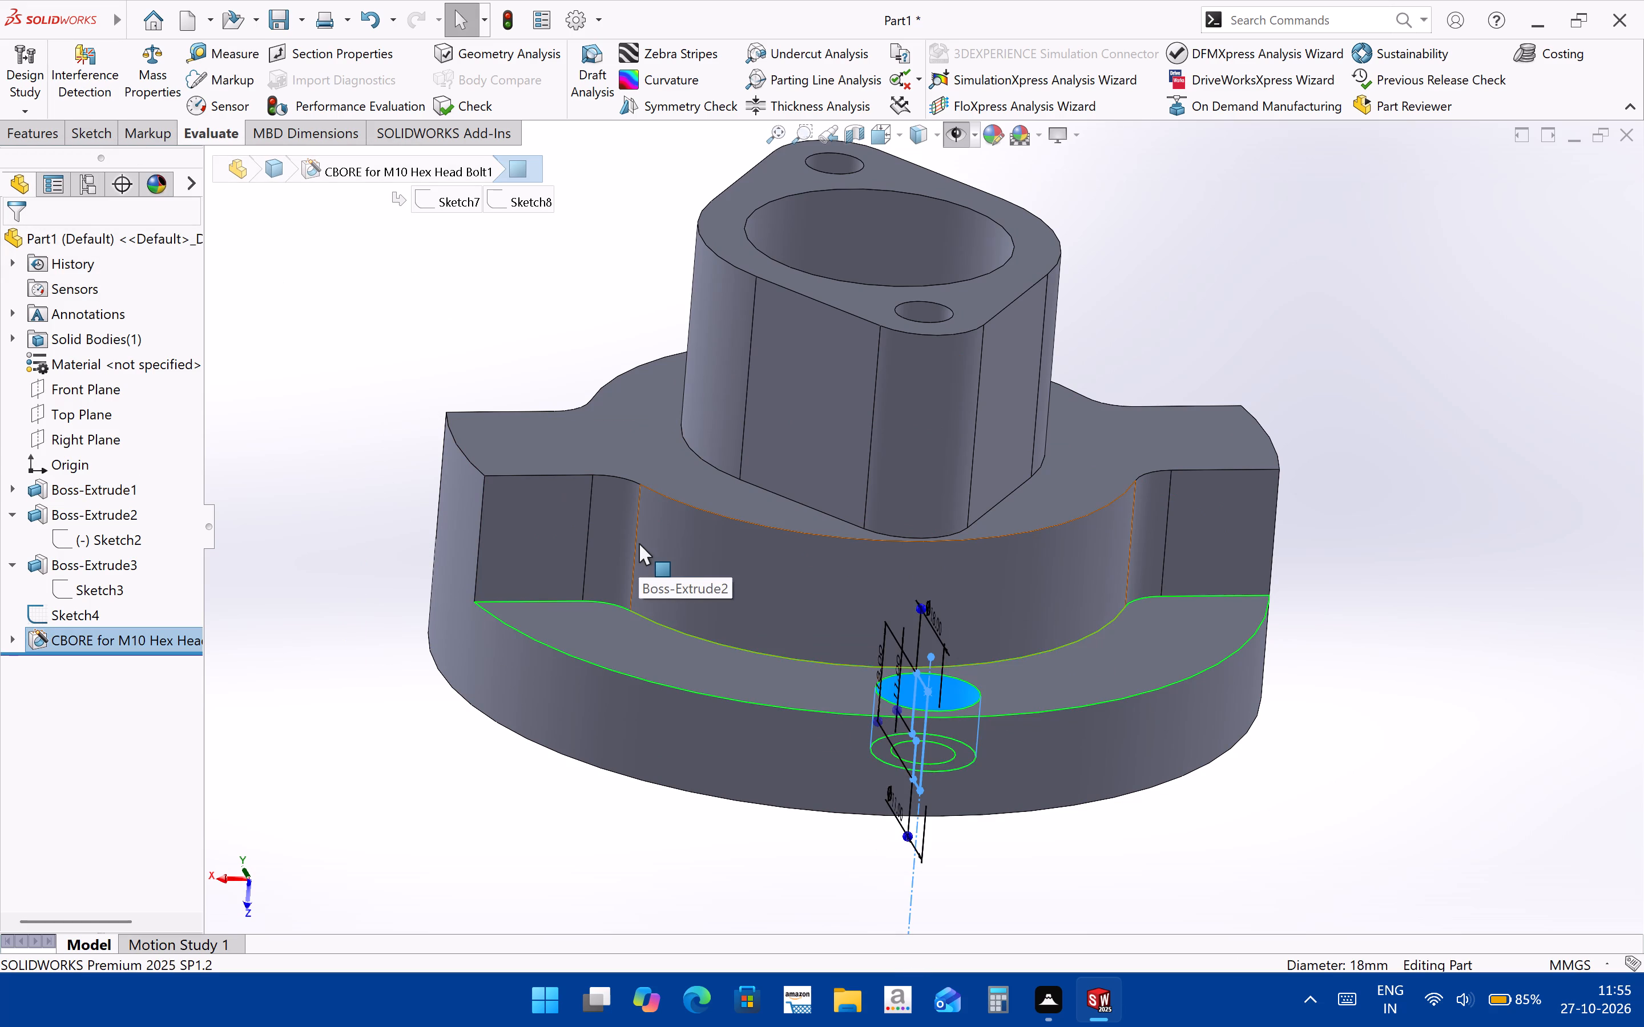
text(mm)
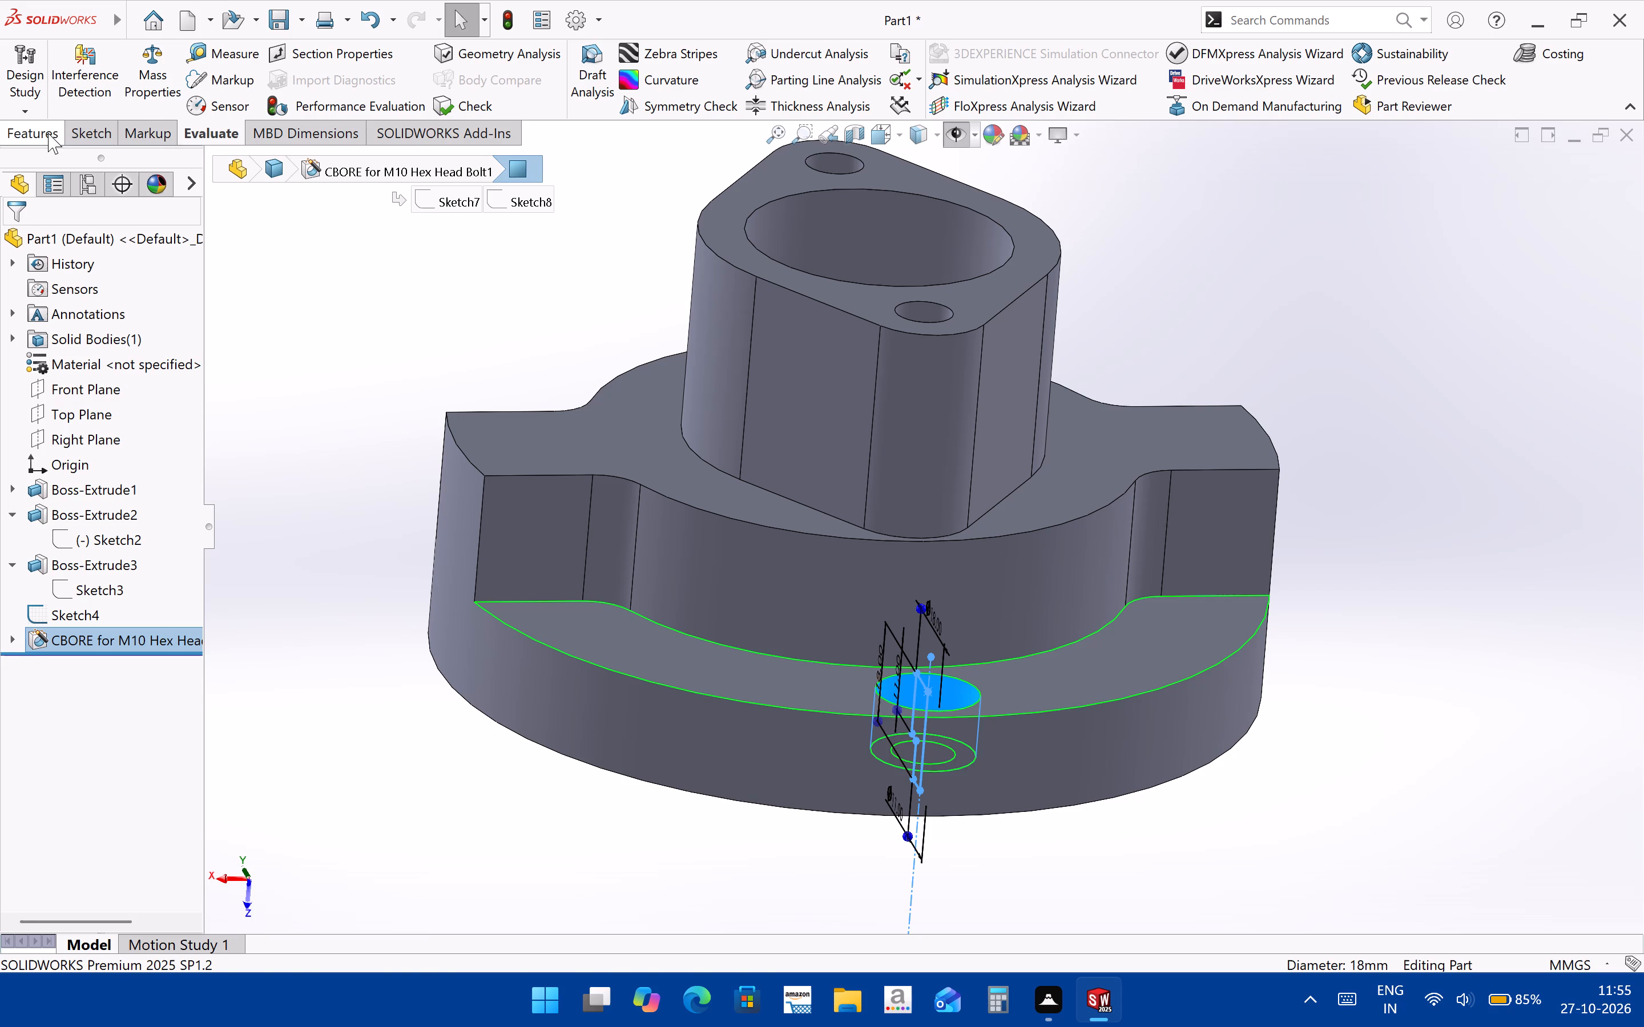
click(199, 60)
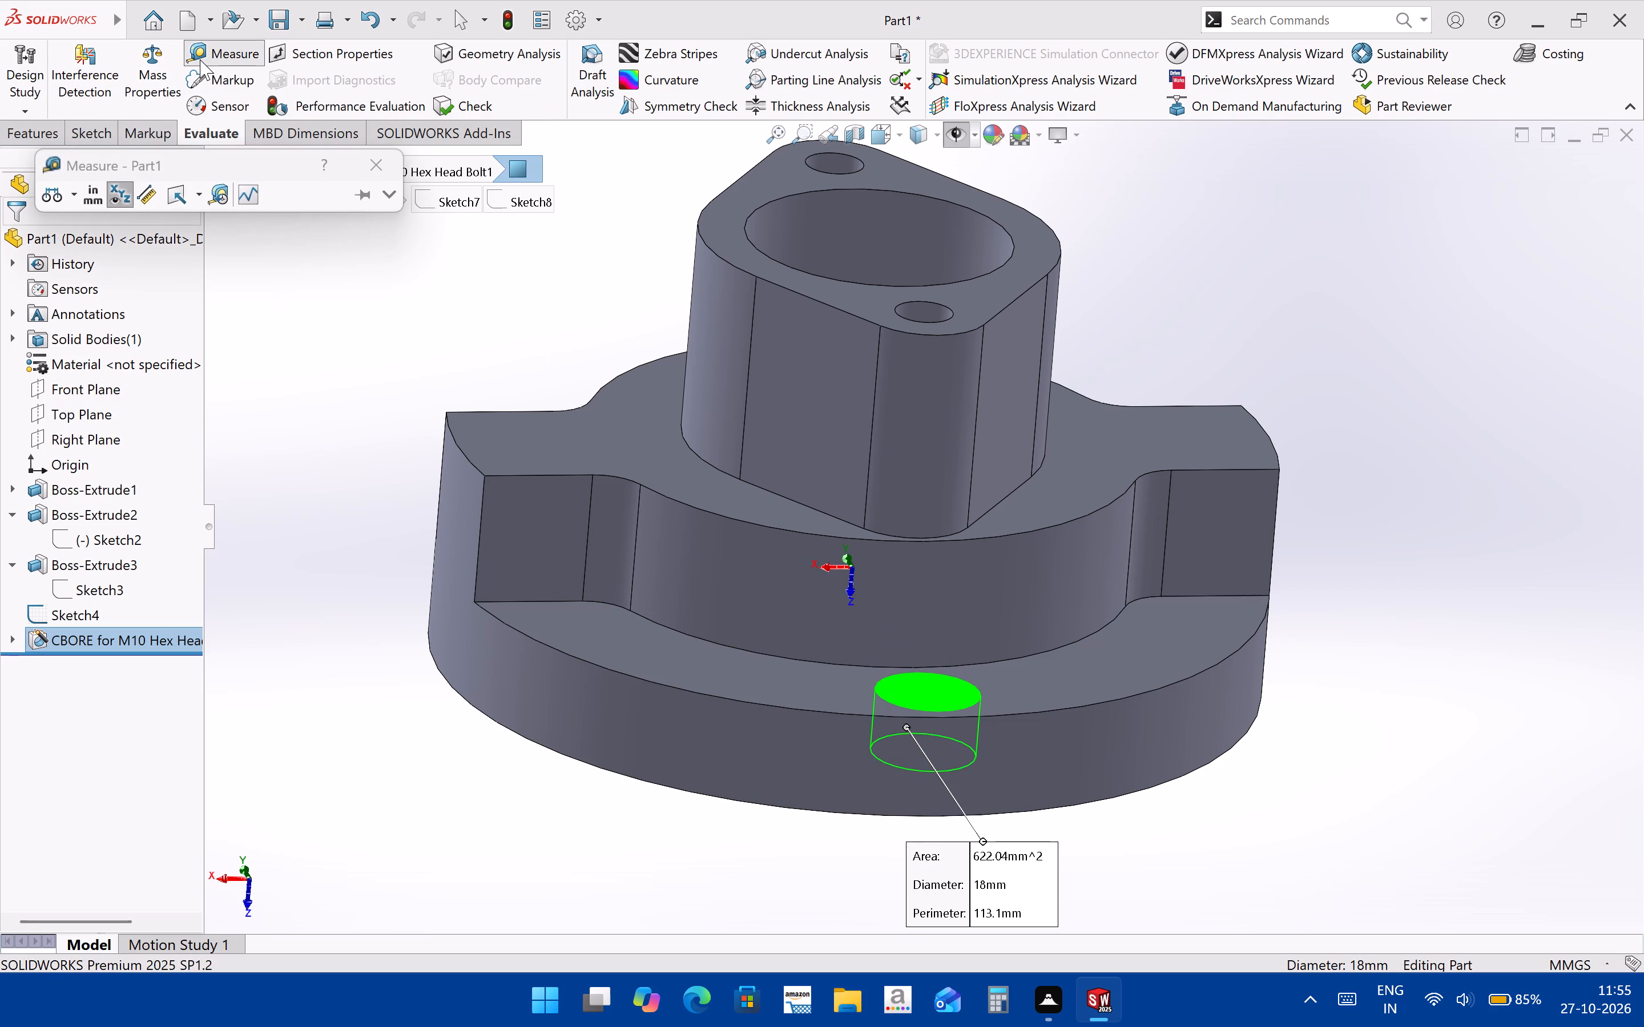
click(382, 166)
click(1361, 831)
Measure the diameter of the through hole below the counterbore.
scroll(894, 723, down, 3)
middle_drag(921, 722, 922, 767)
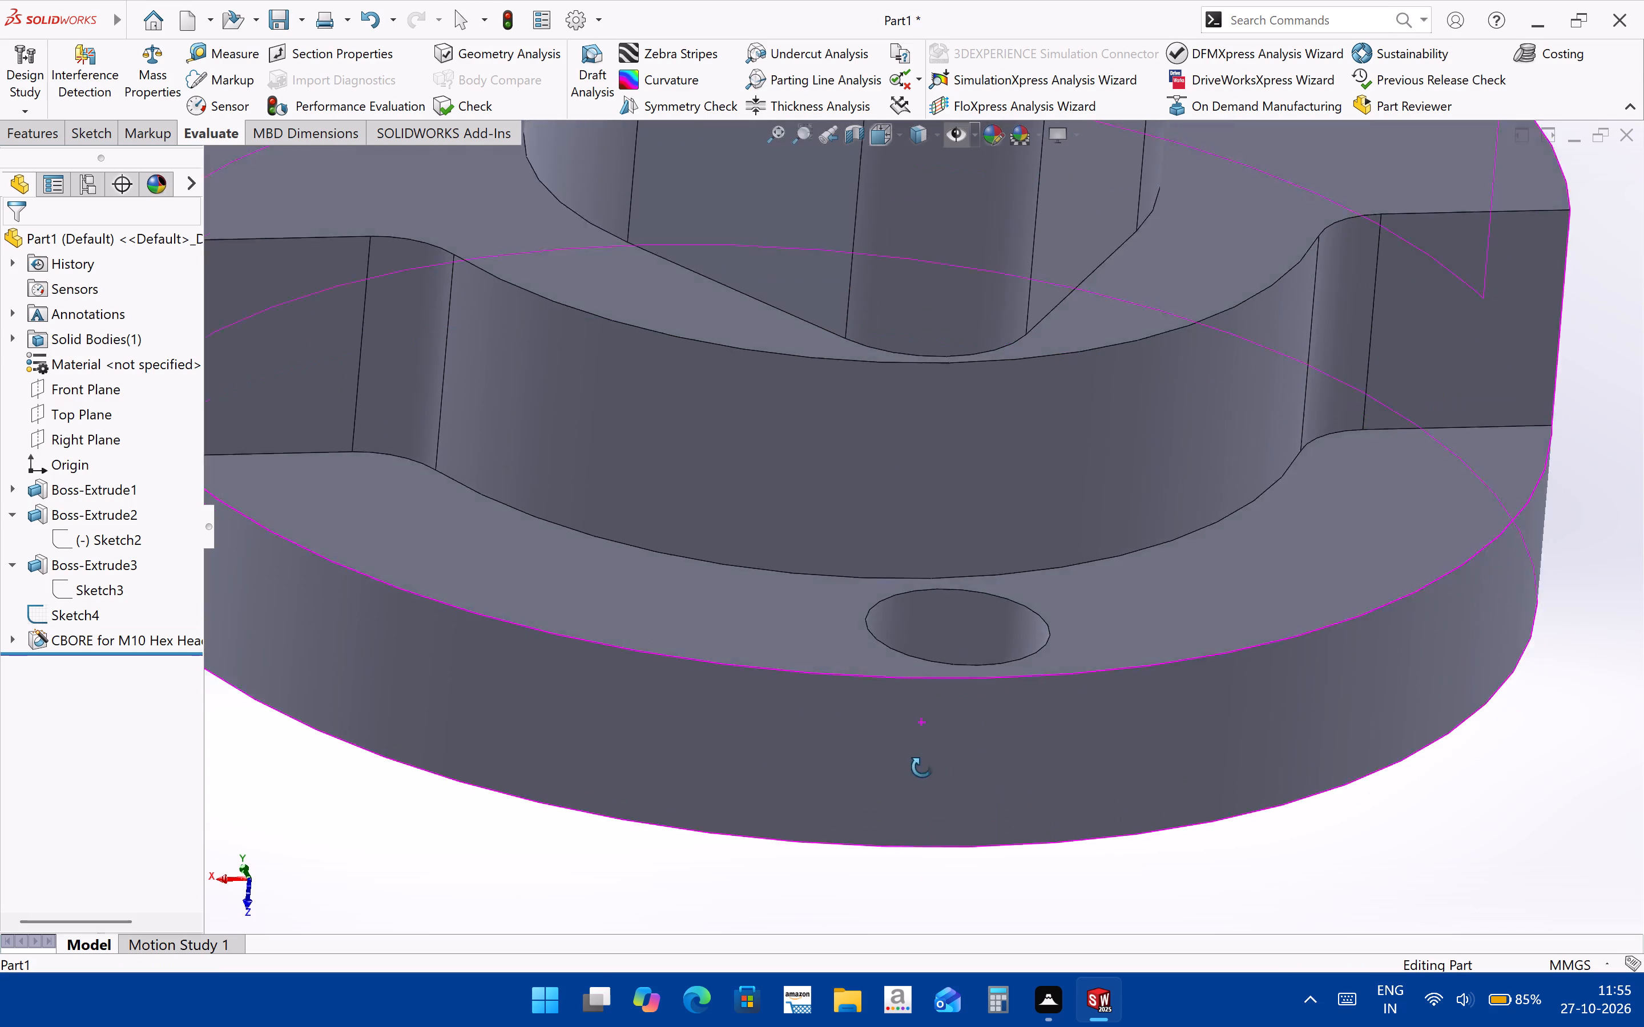
middle_drag(922, 767, 931, 830)
click(954, 645)
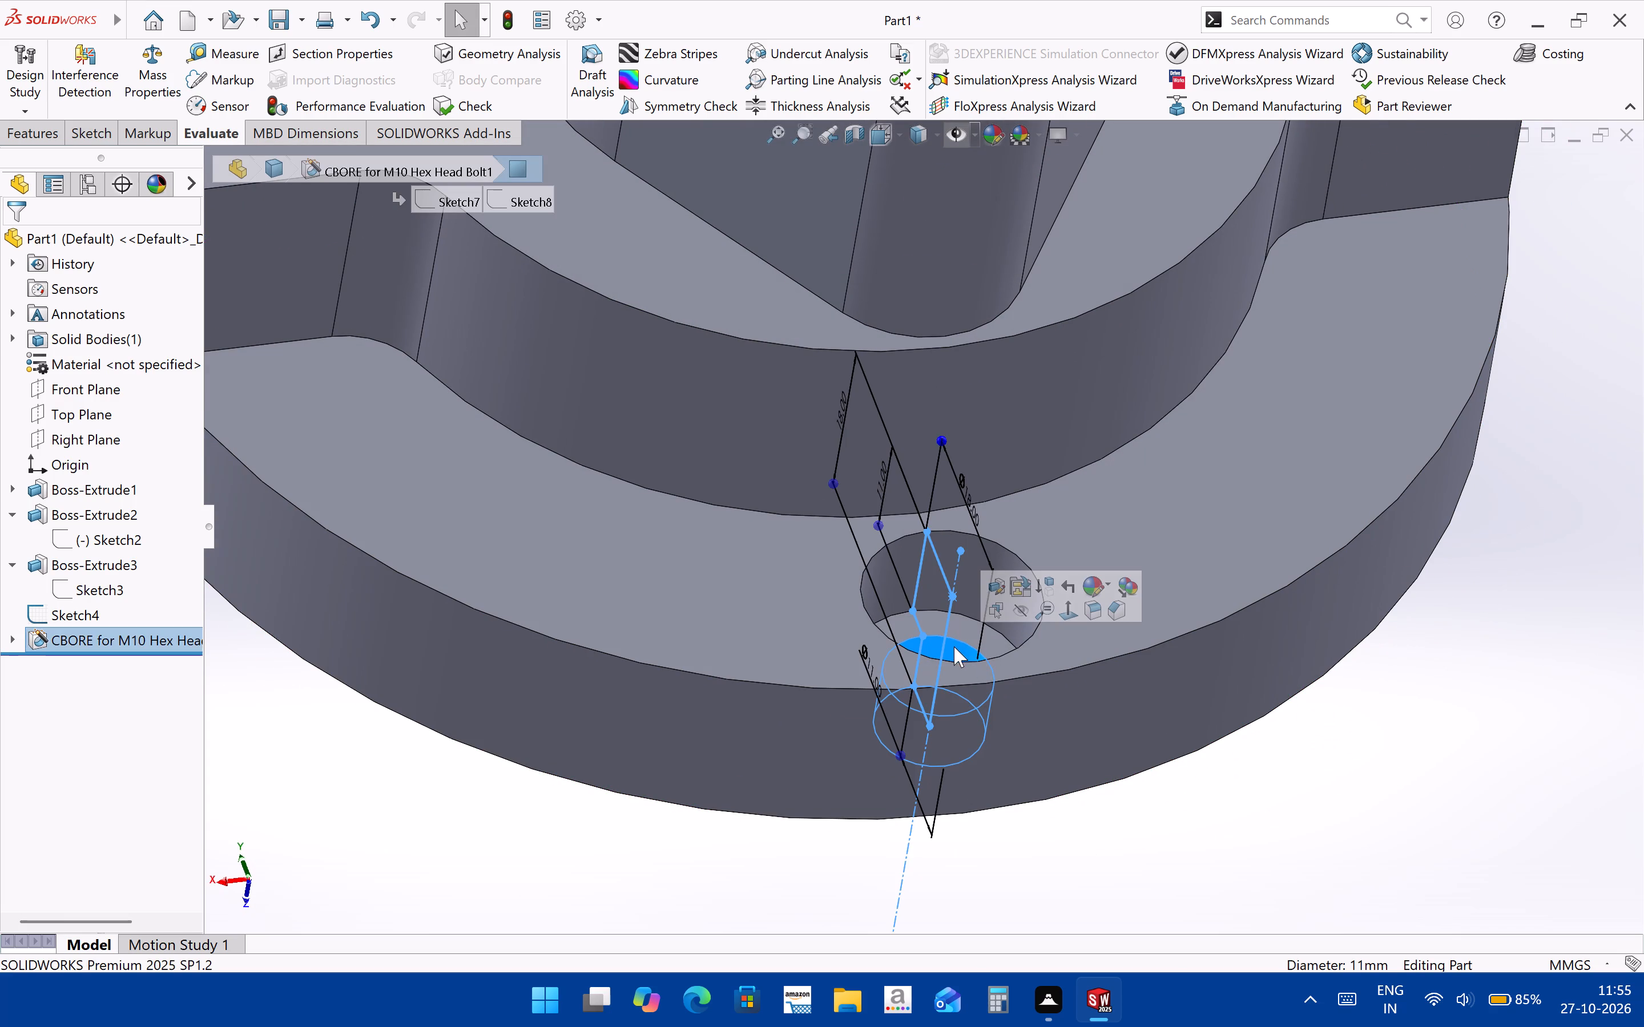
key(m)
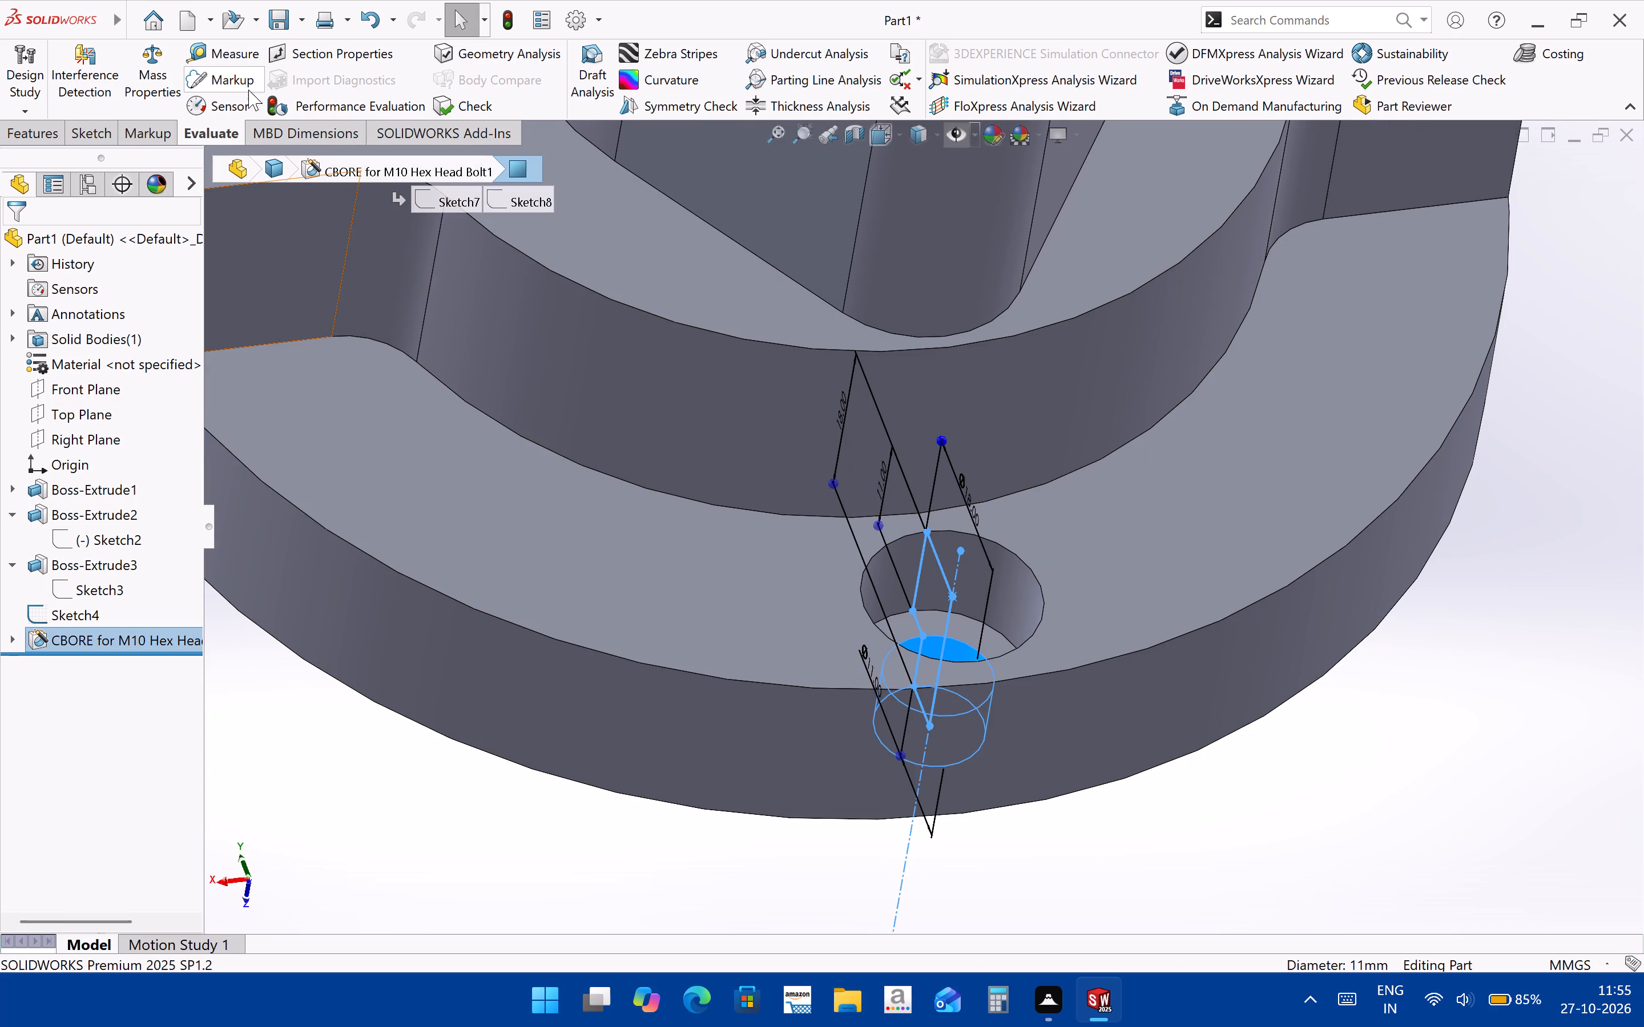
click(235, 57)
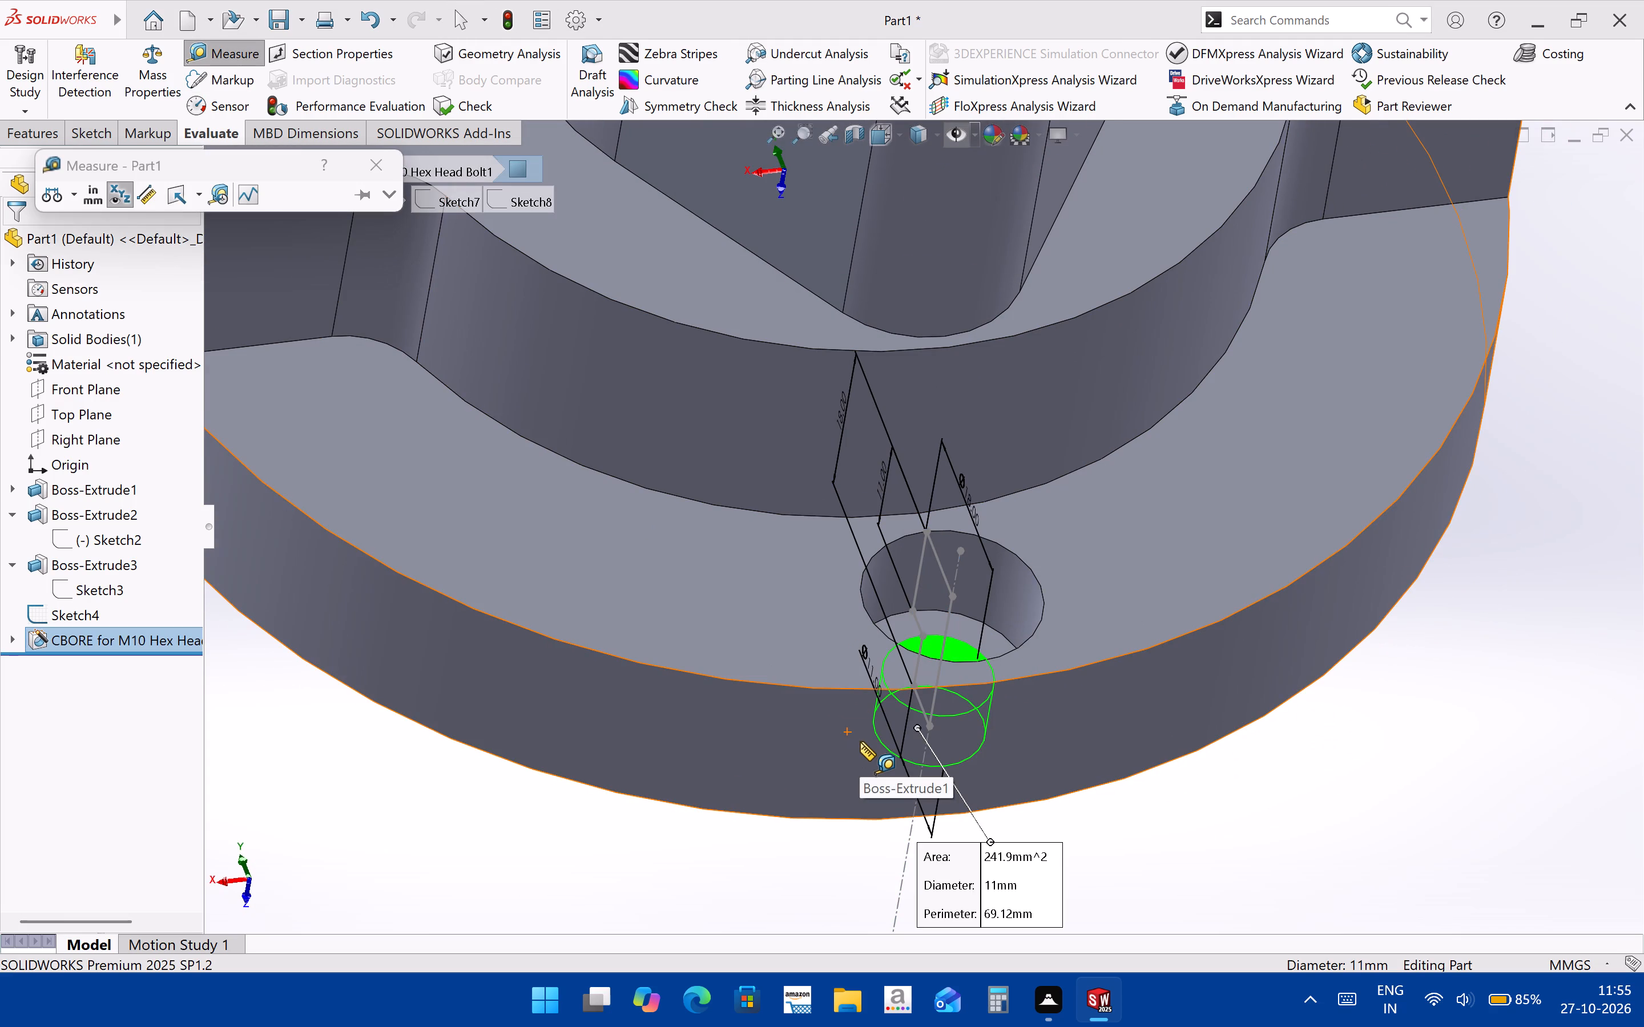
click(522, 834)
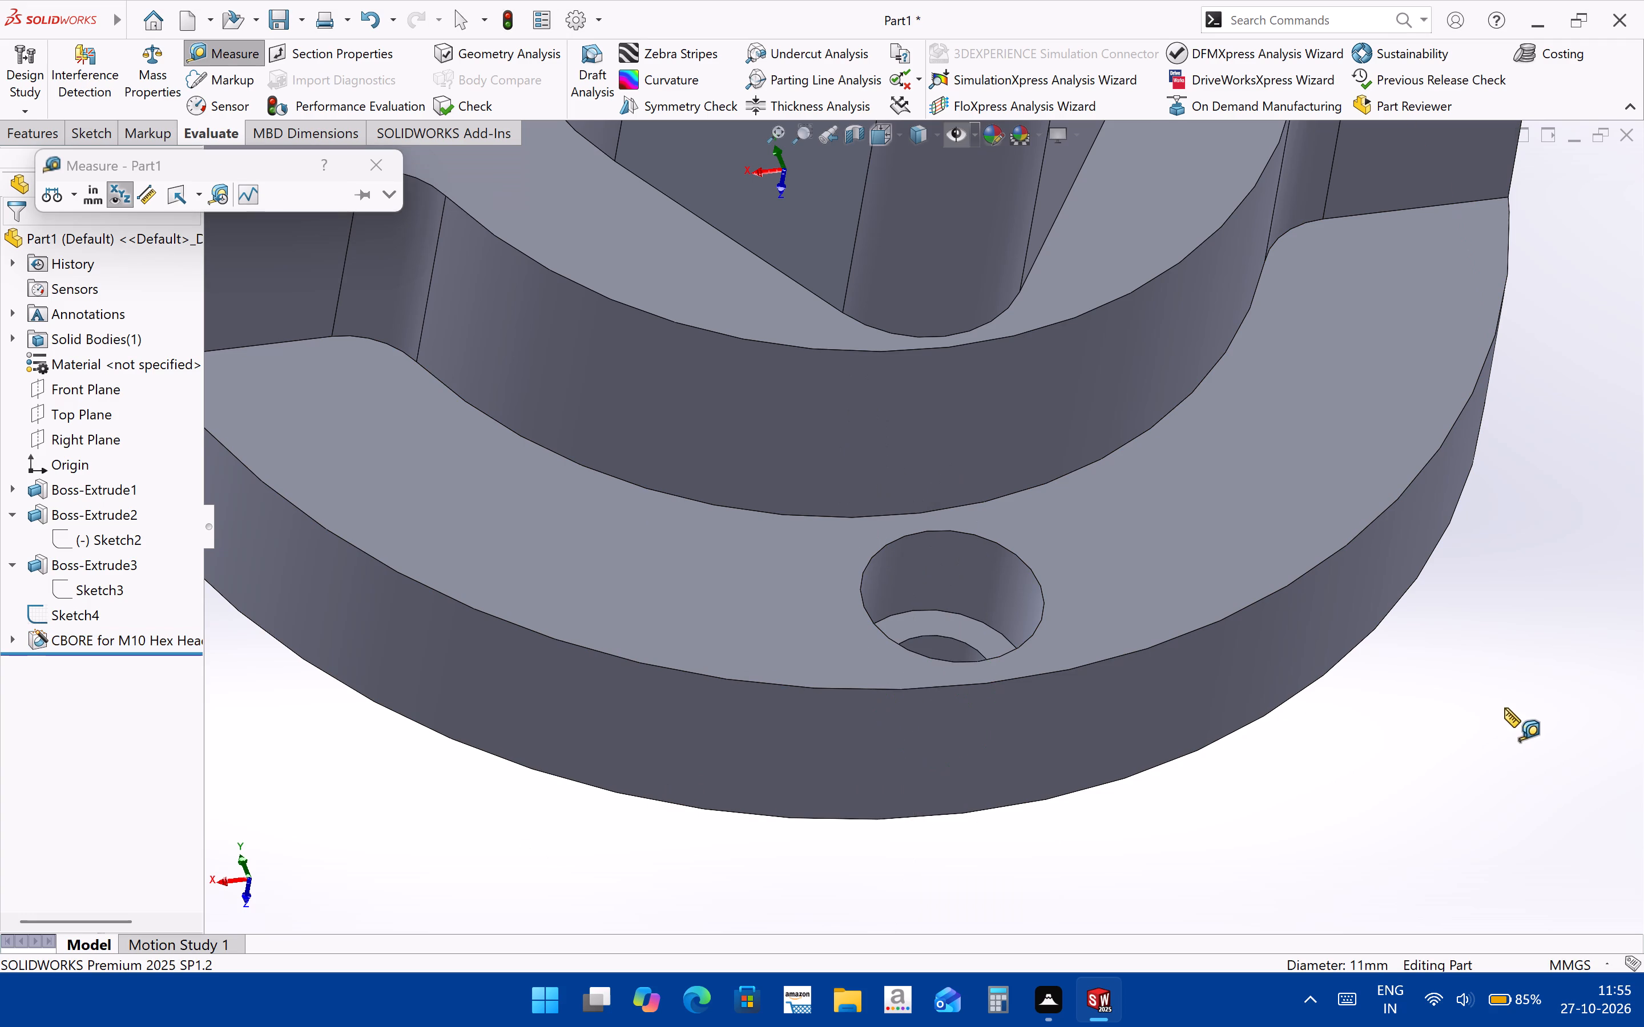
scroll(1071, 644, up, 3)
click(390, 167)
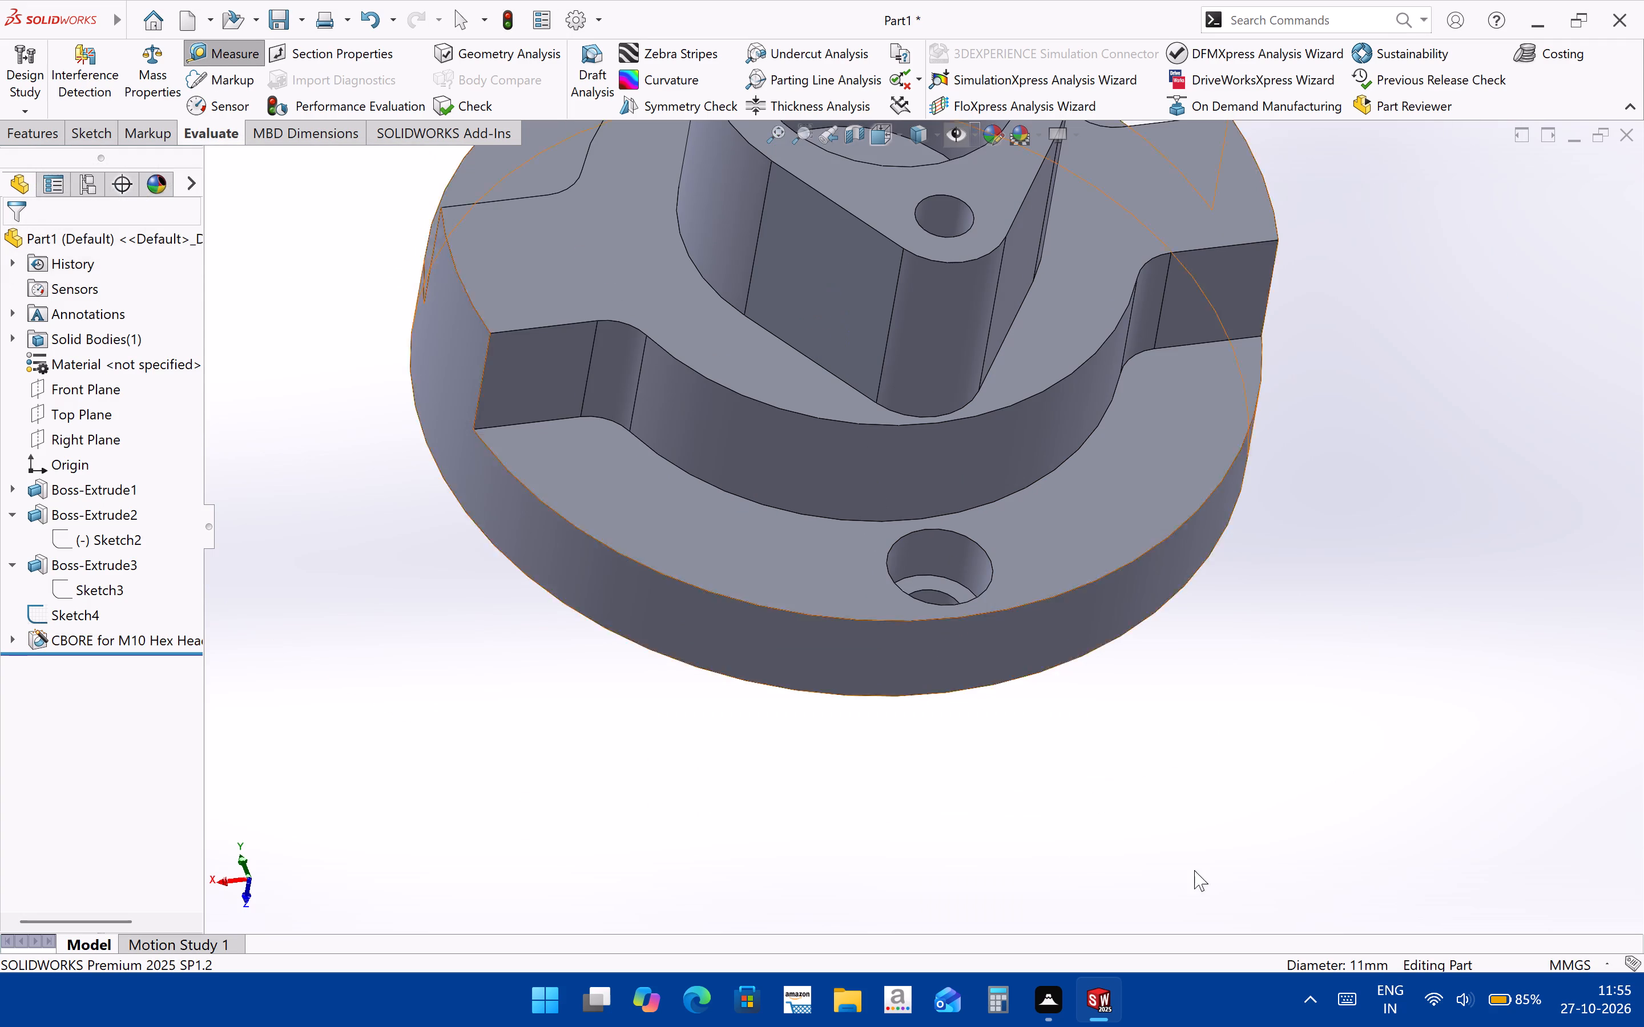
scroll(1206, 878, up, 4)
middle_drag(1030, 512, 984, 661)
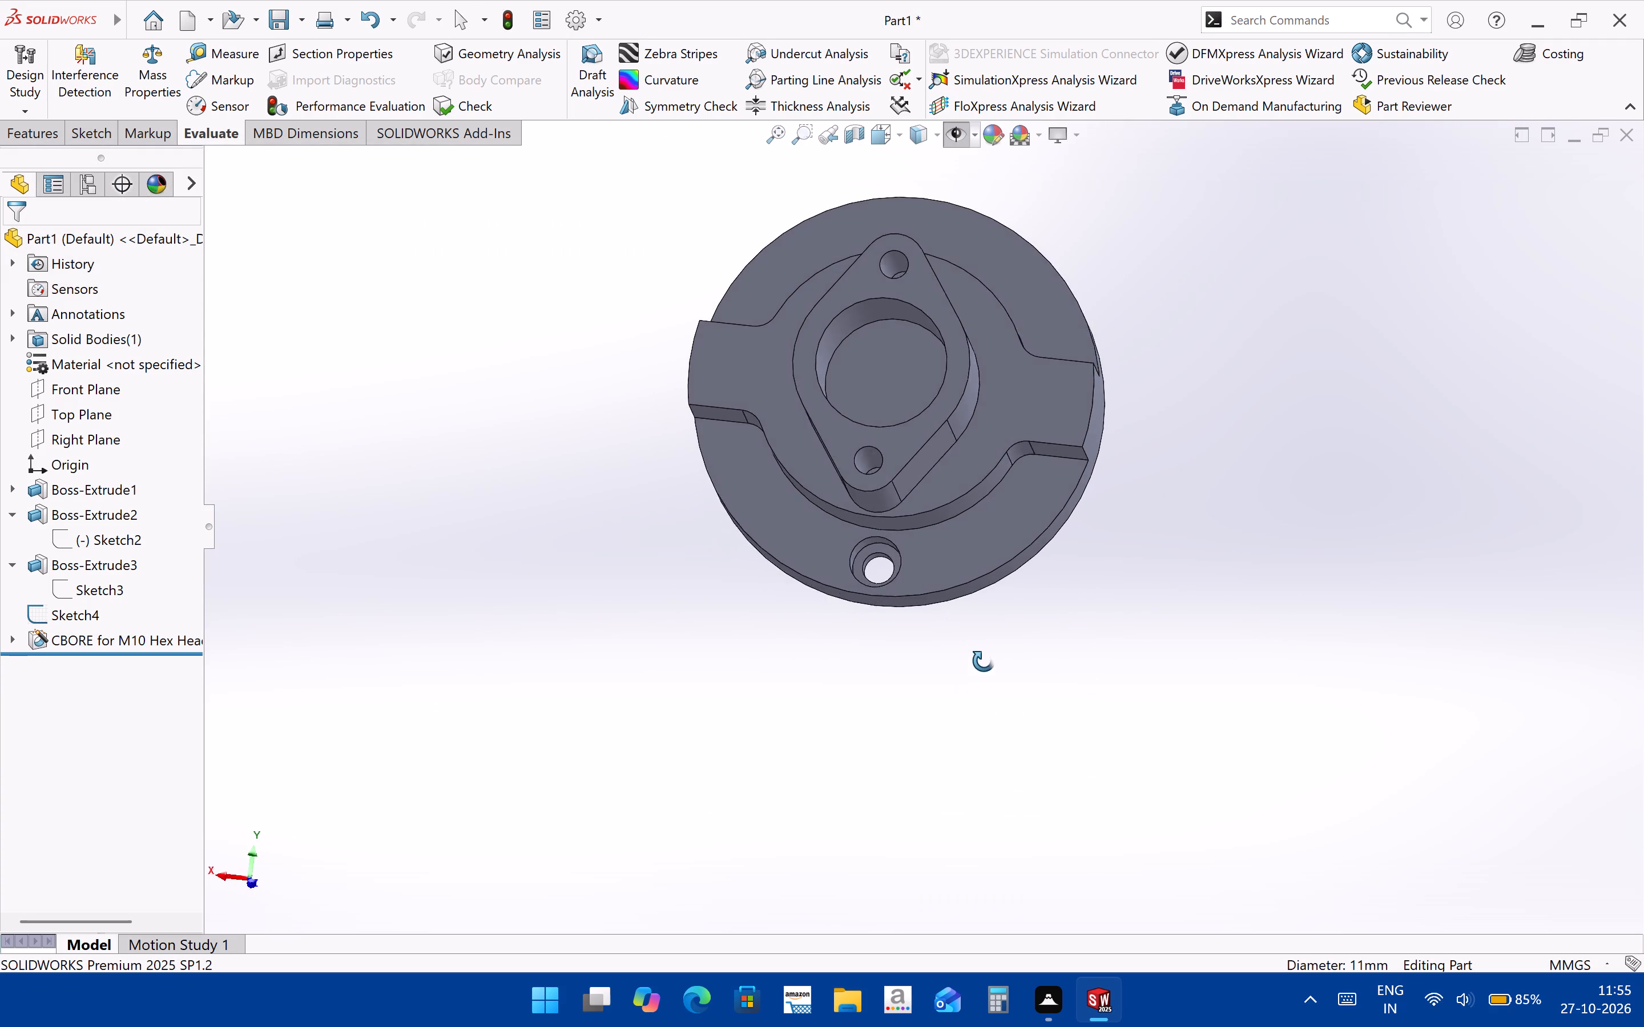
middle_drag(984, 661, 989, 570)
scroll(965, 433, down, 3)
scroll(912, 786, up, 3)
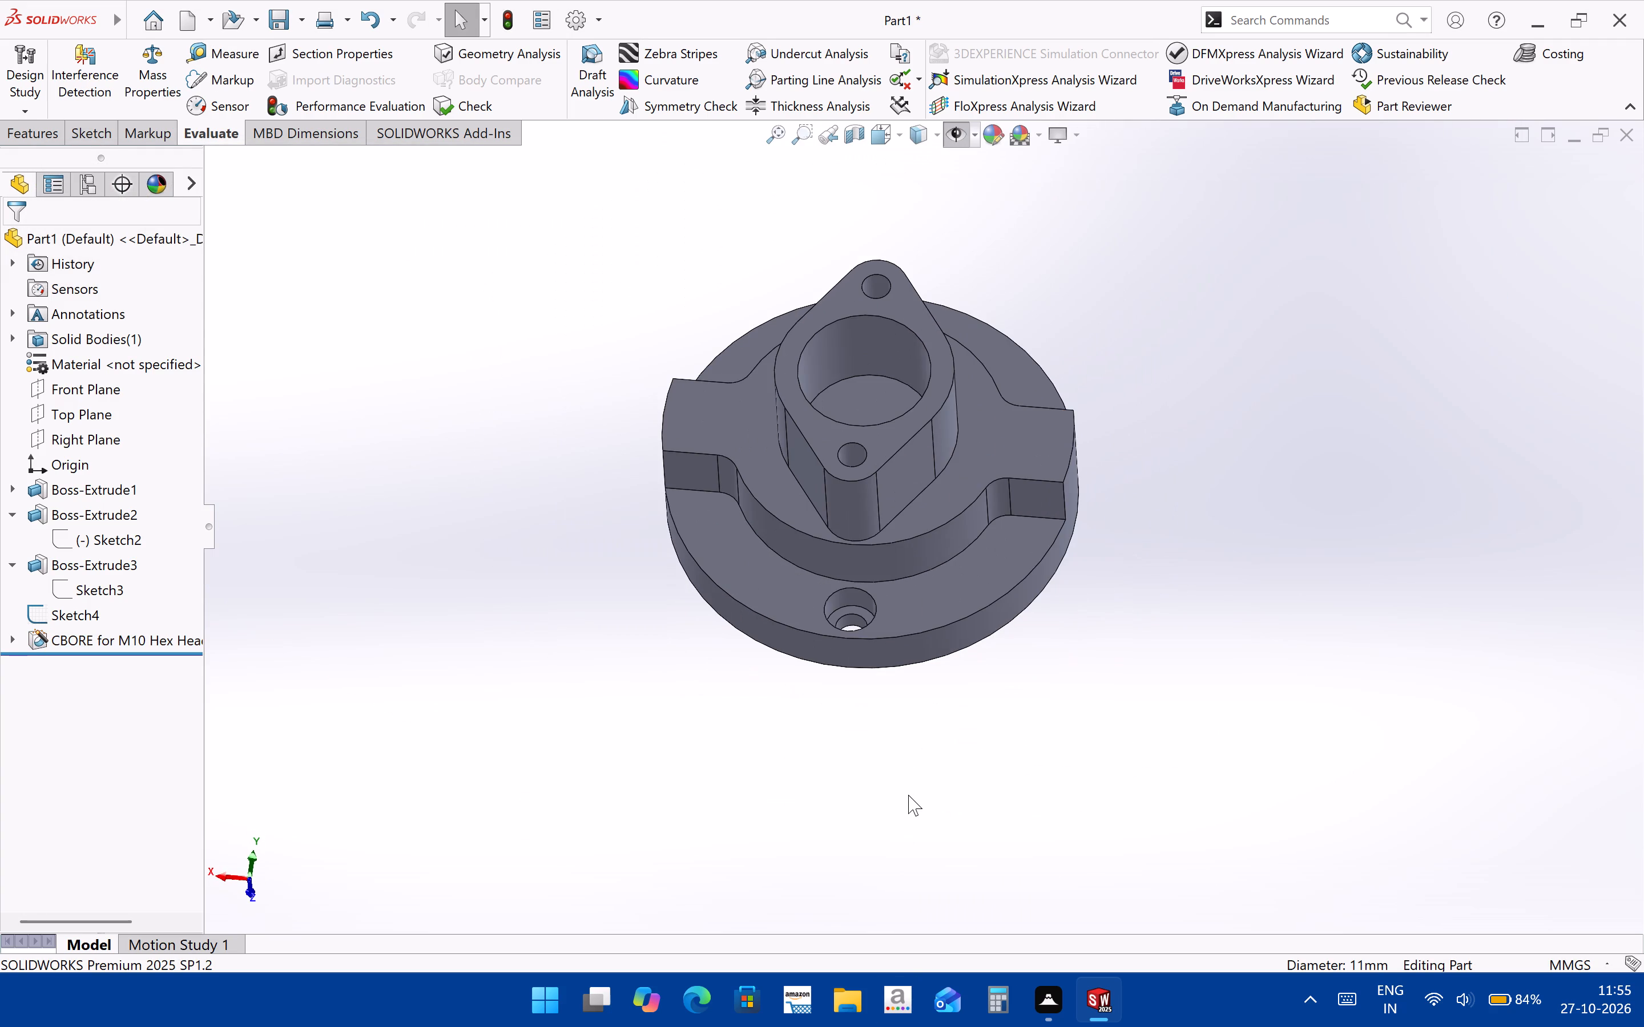
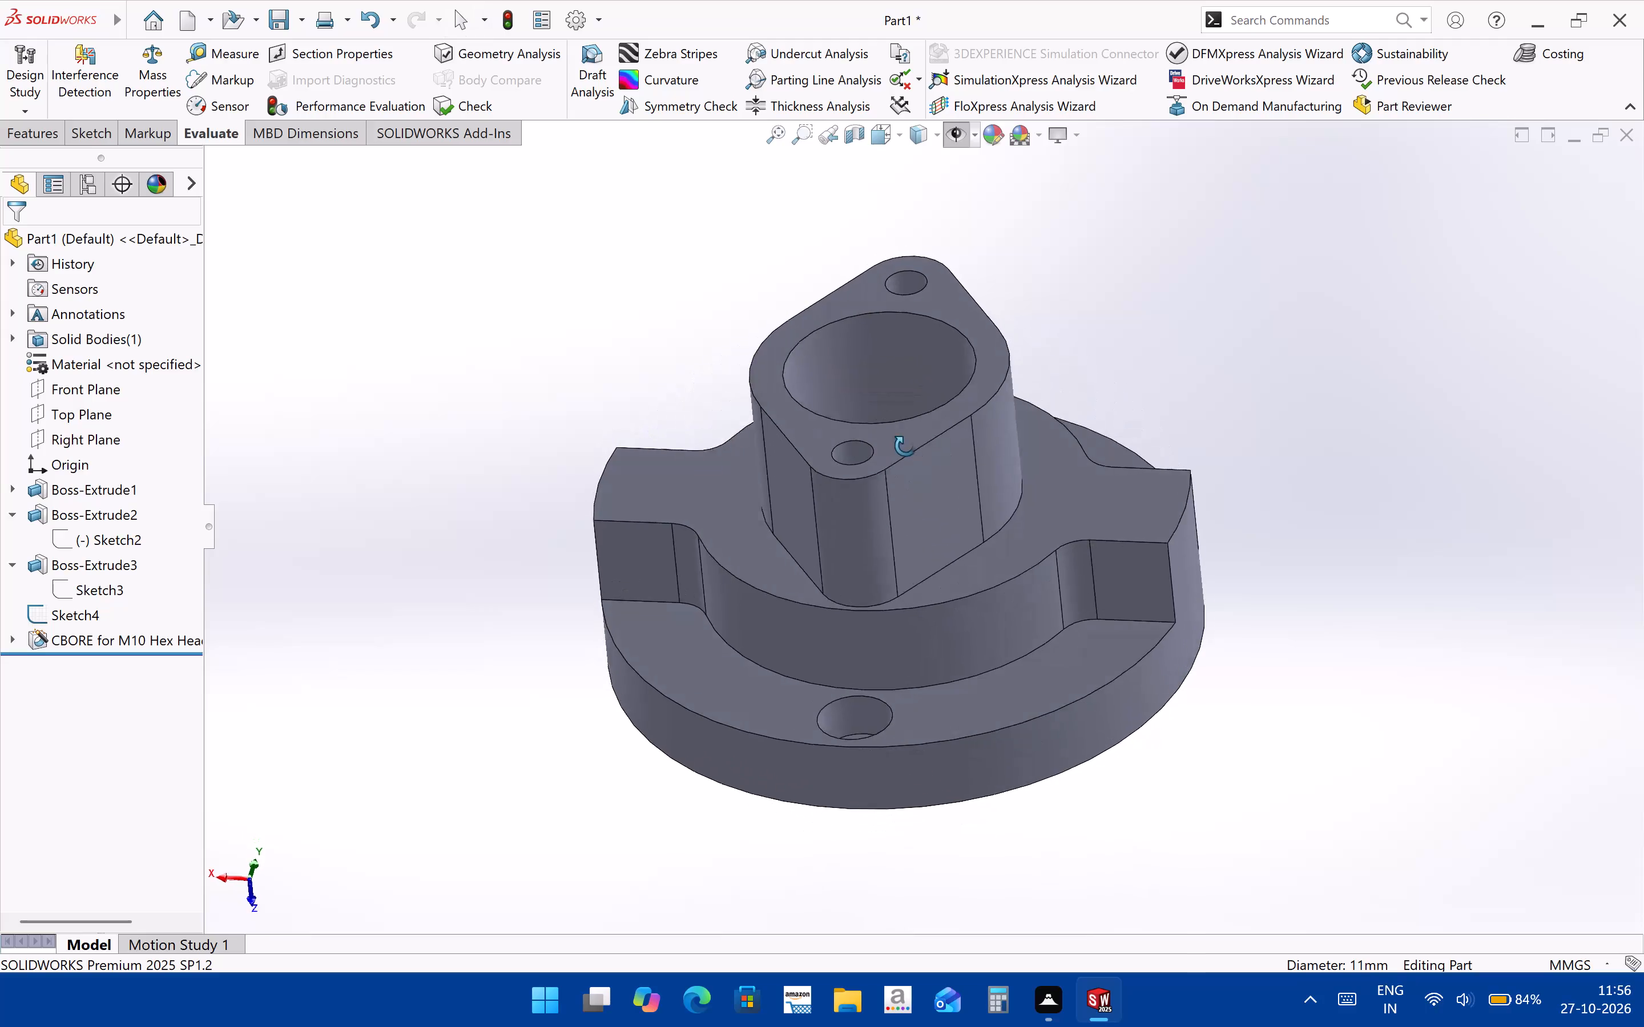
Circular-pattern the M10 counterbored hole around the base flange's outer circular edge, with 6 equally spaced instances over 360°.
scroll(860, 656, down, 3)
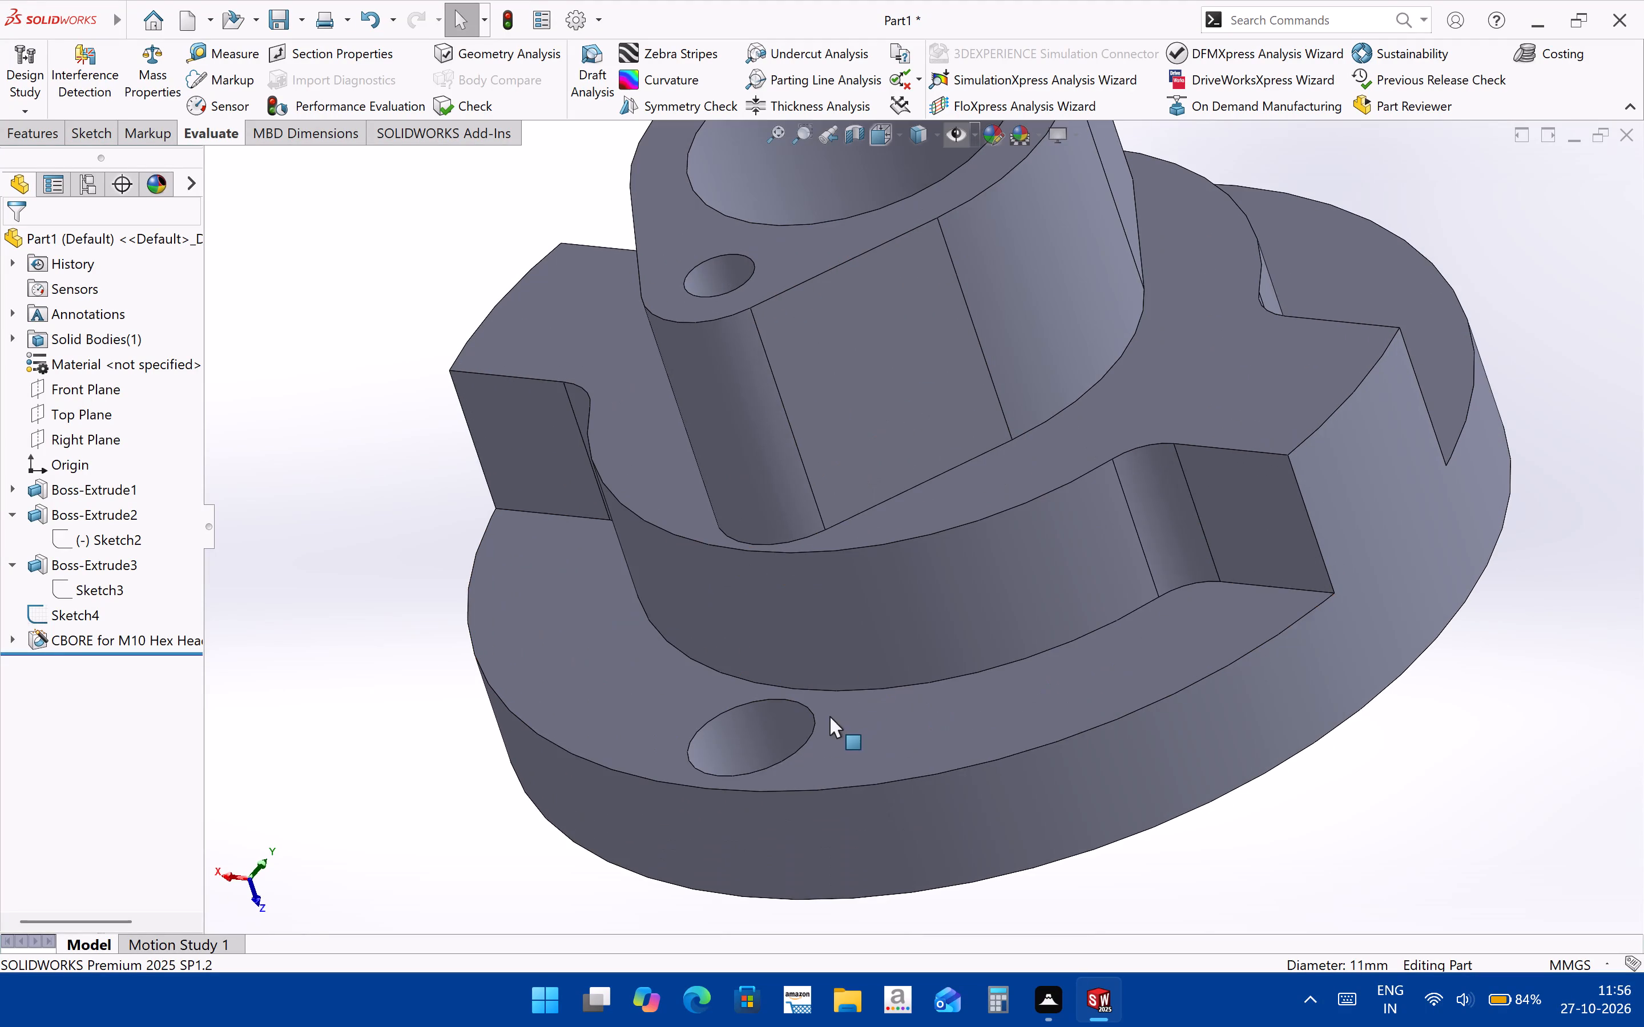
middle_drag(829, 717, 870, 798)
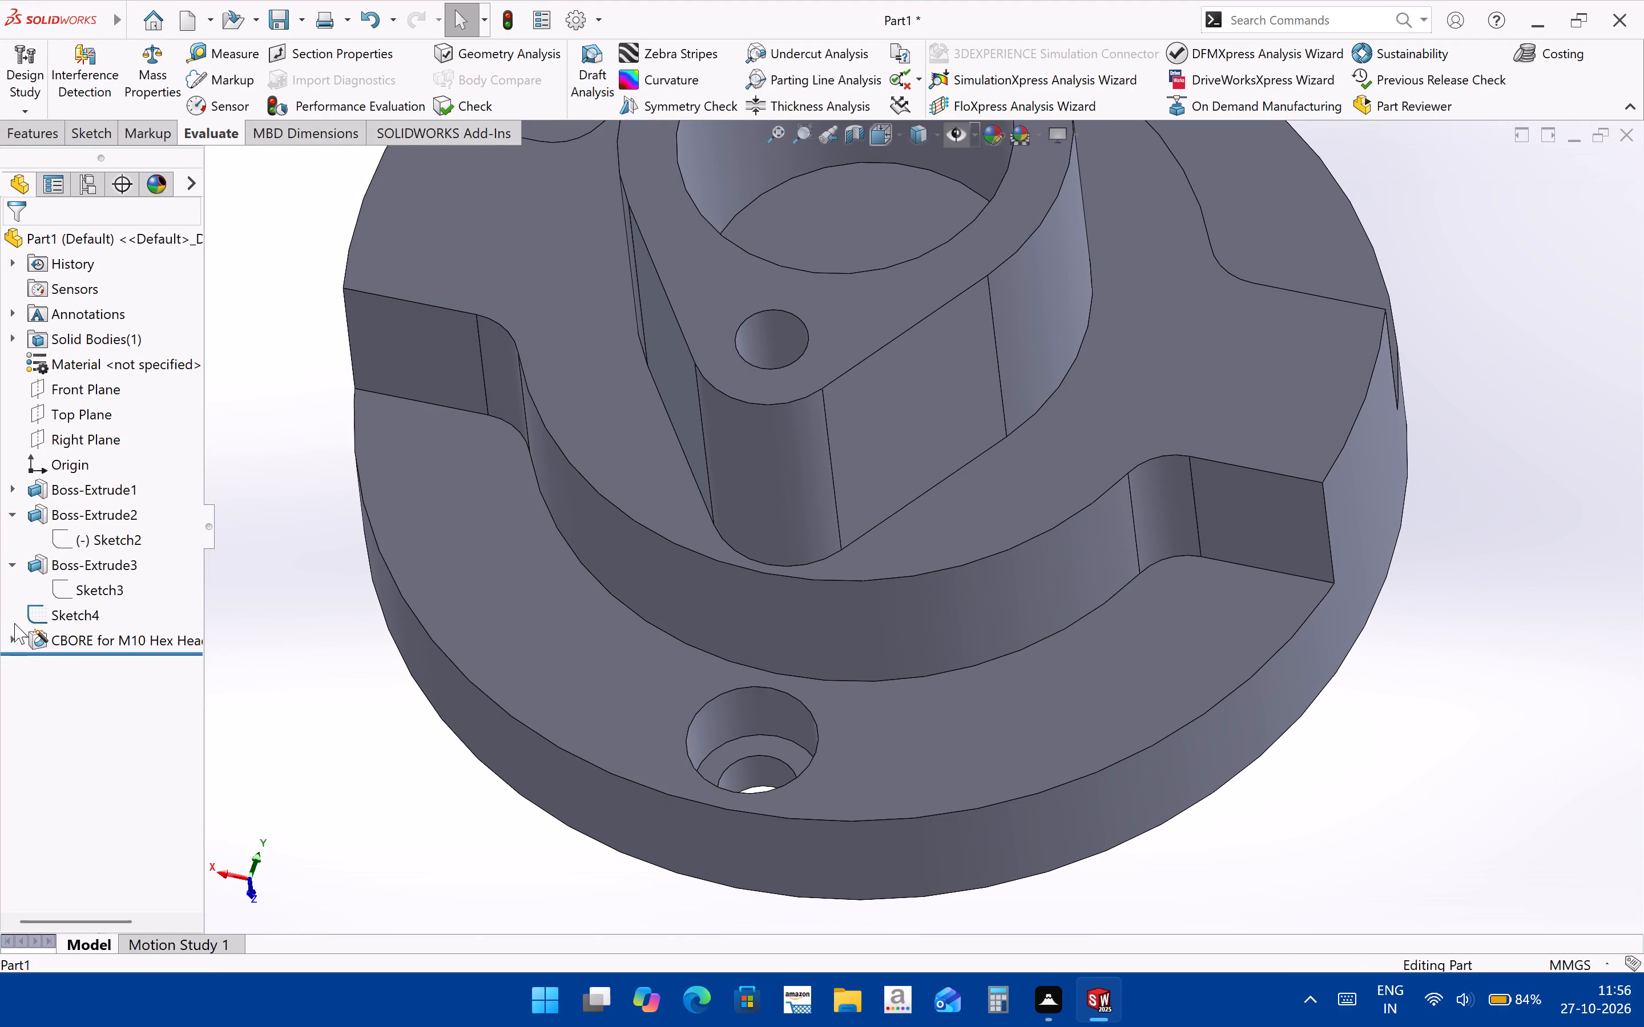
click(118, 636)
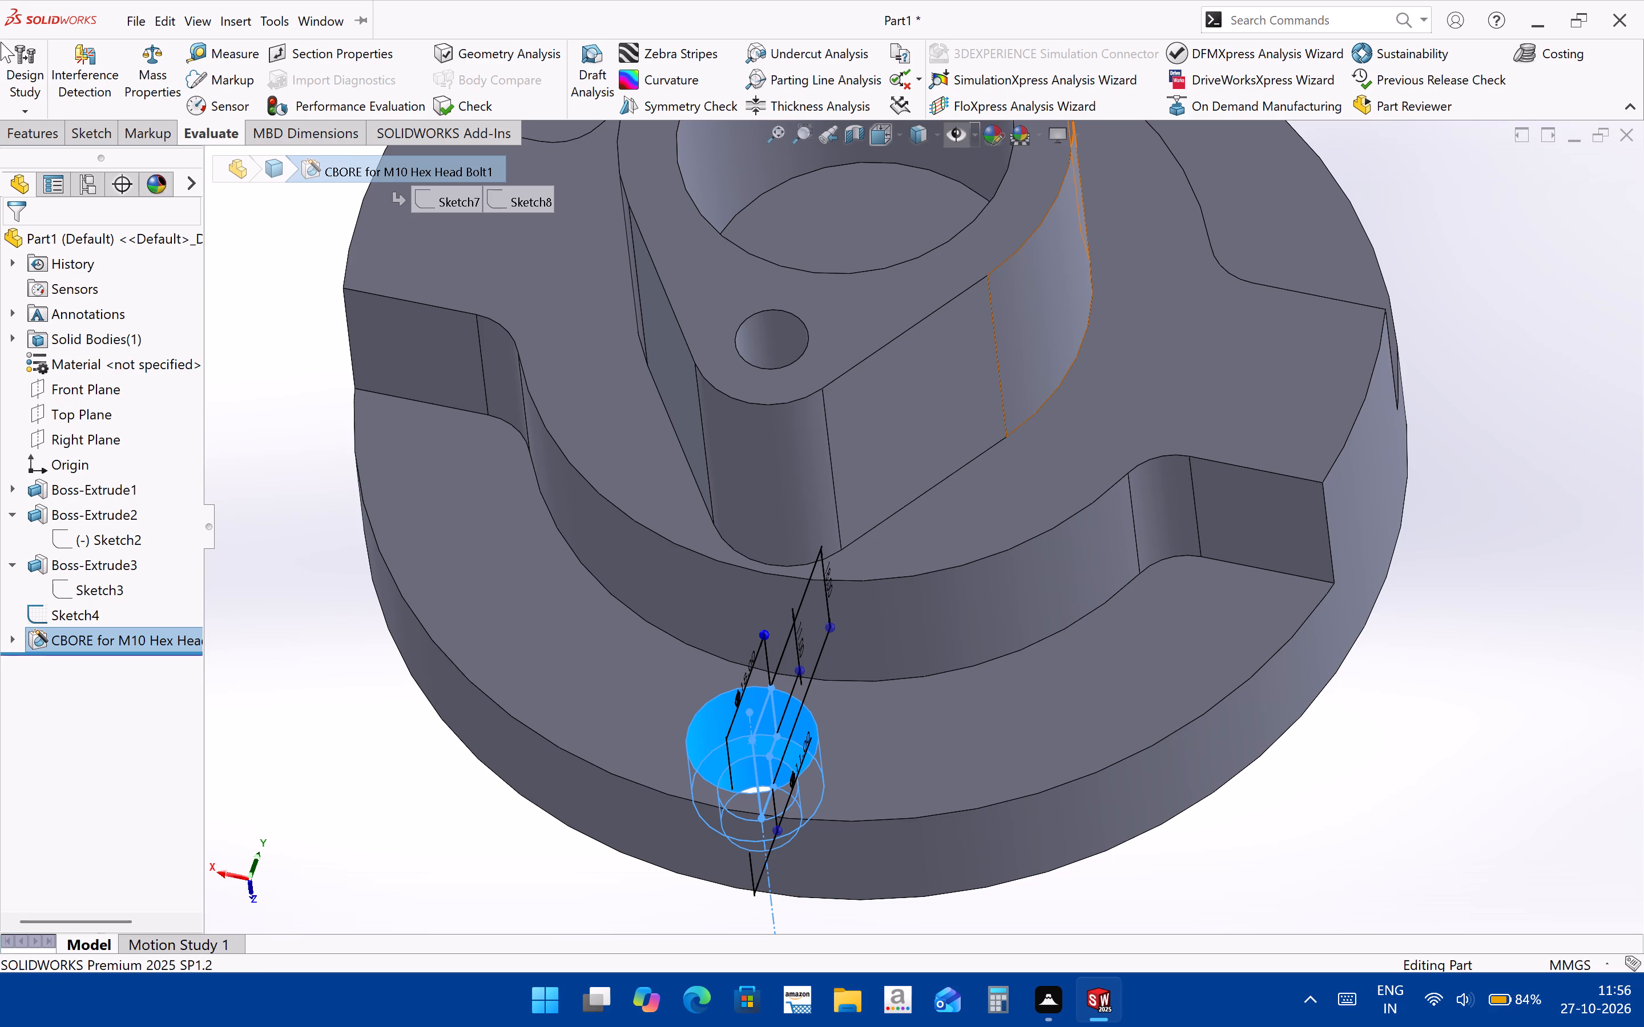
click(17, 134)
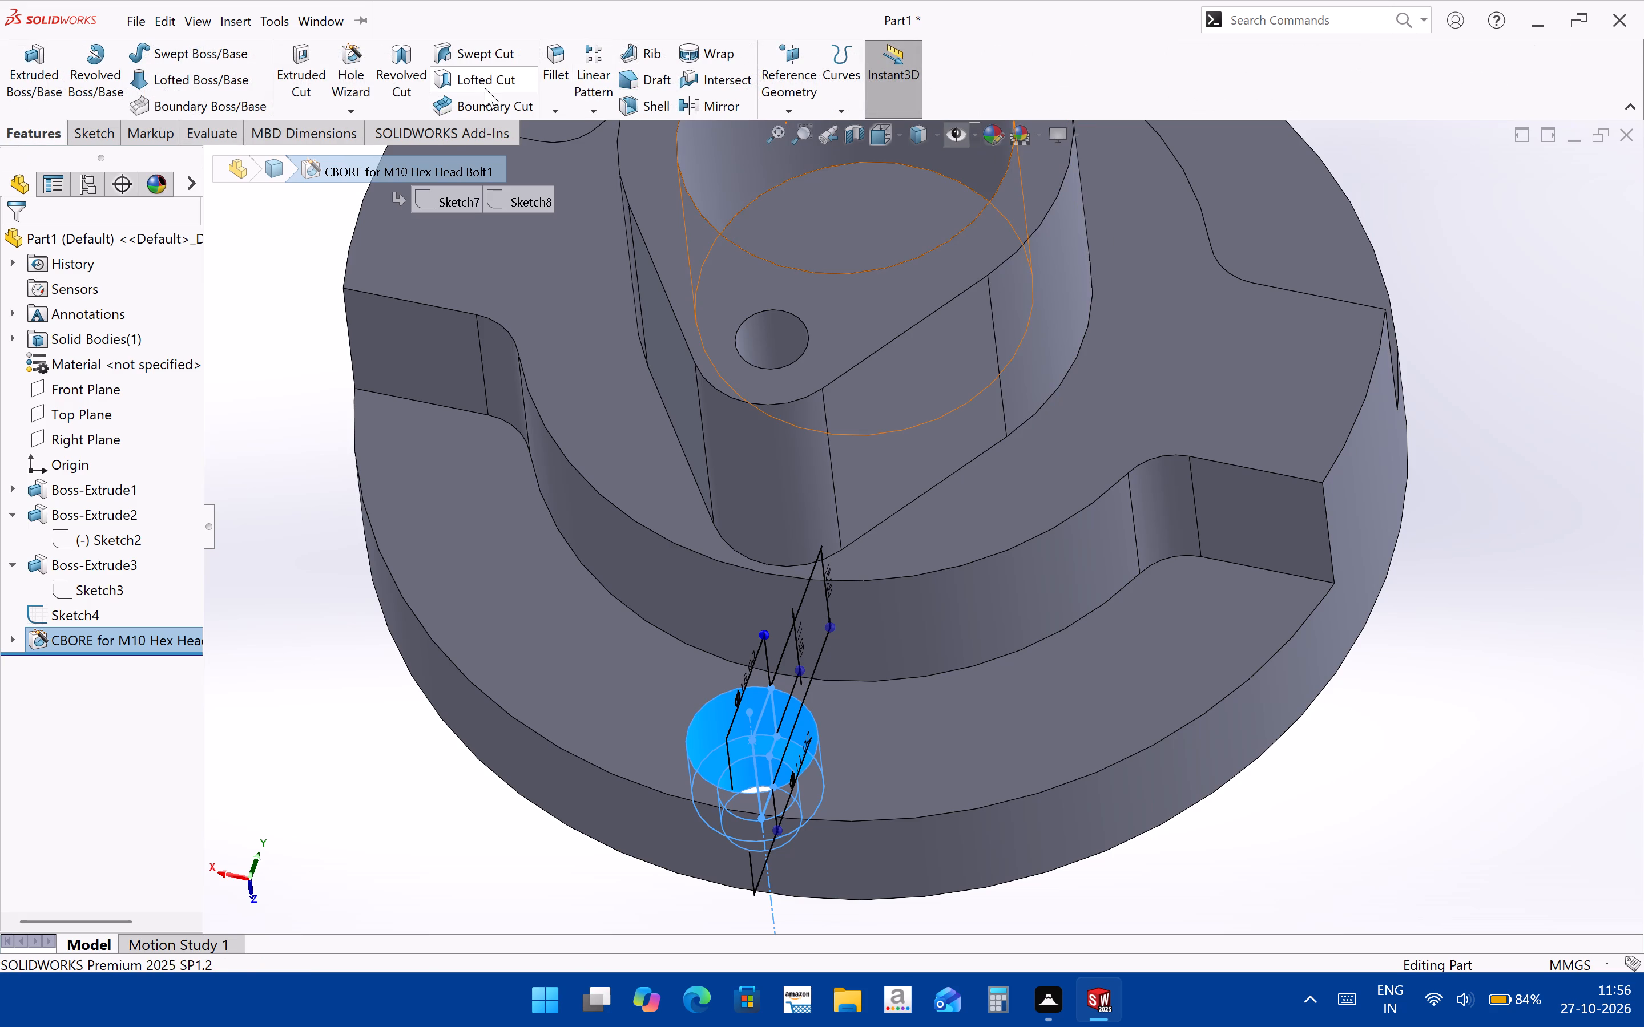
click(604, 107)
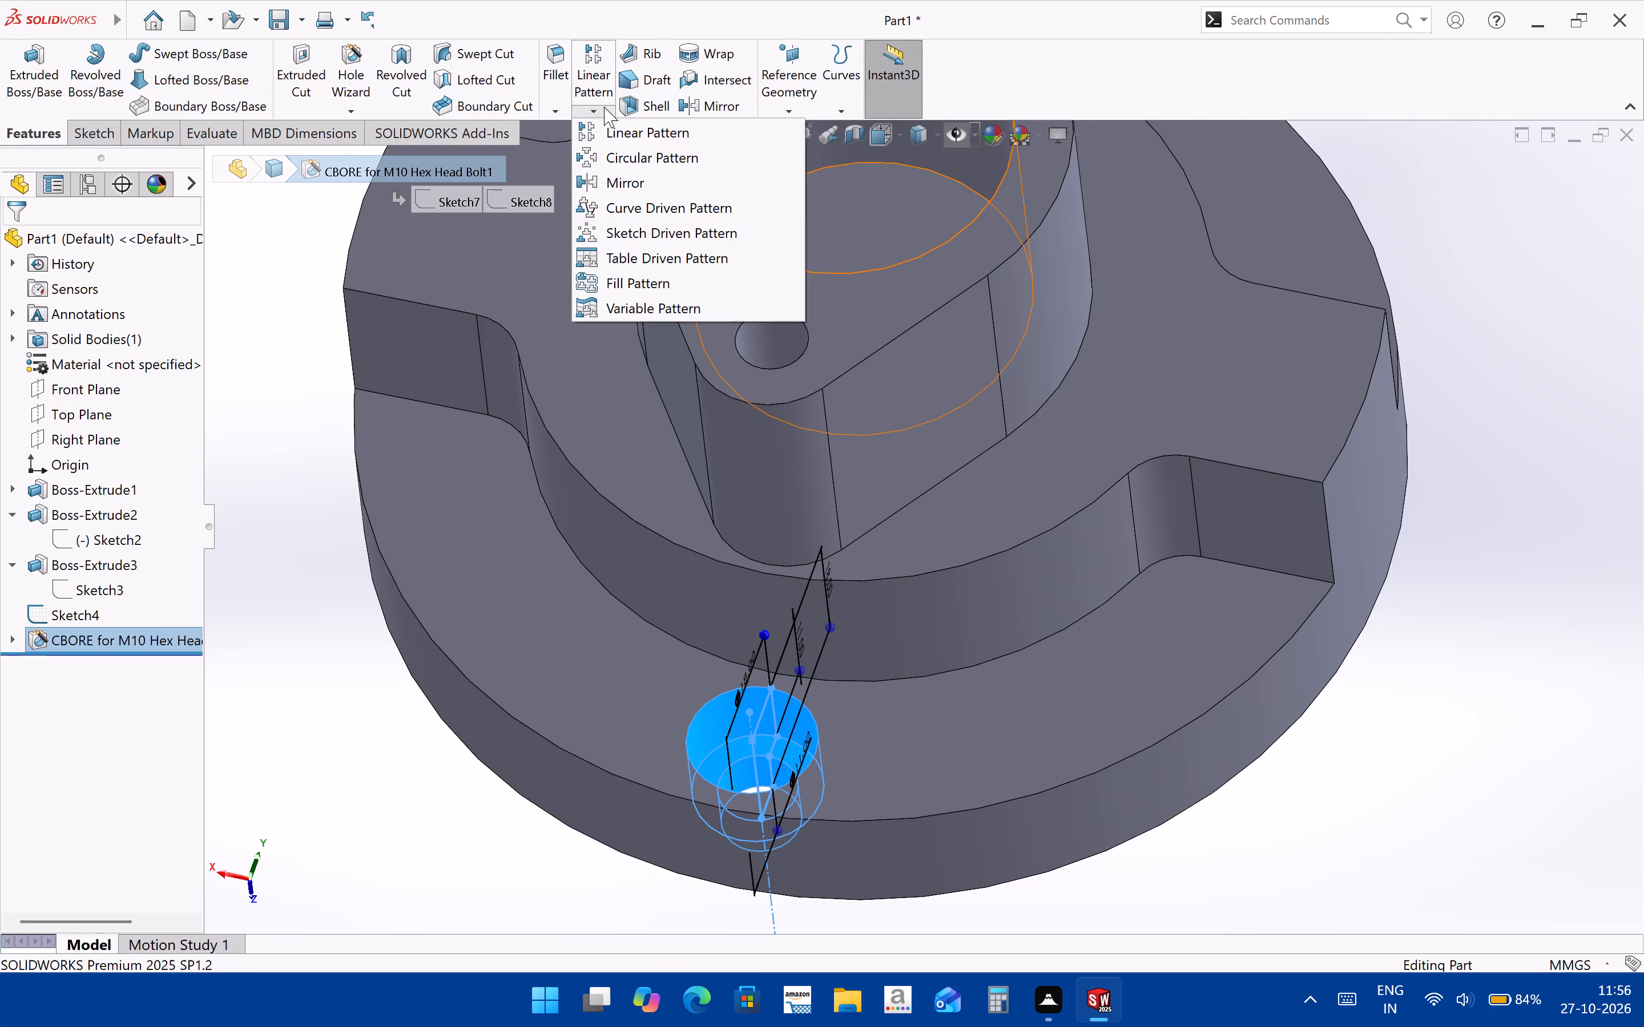
click(622, 159)
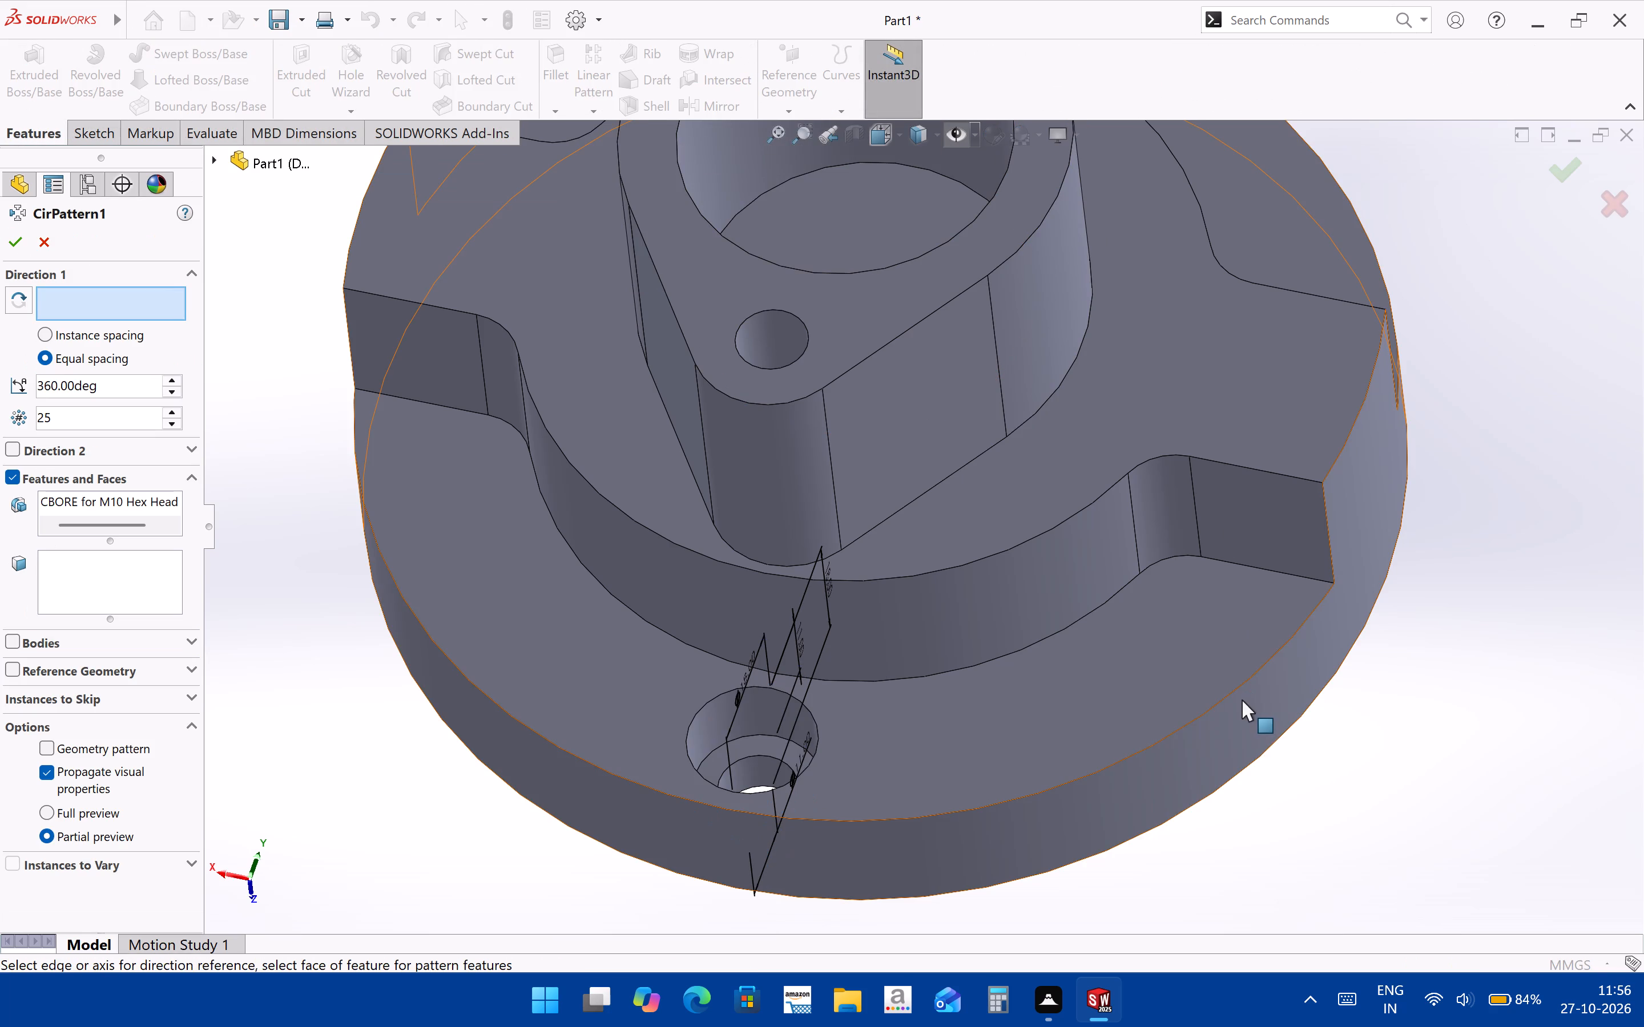
click(1235, 692)
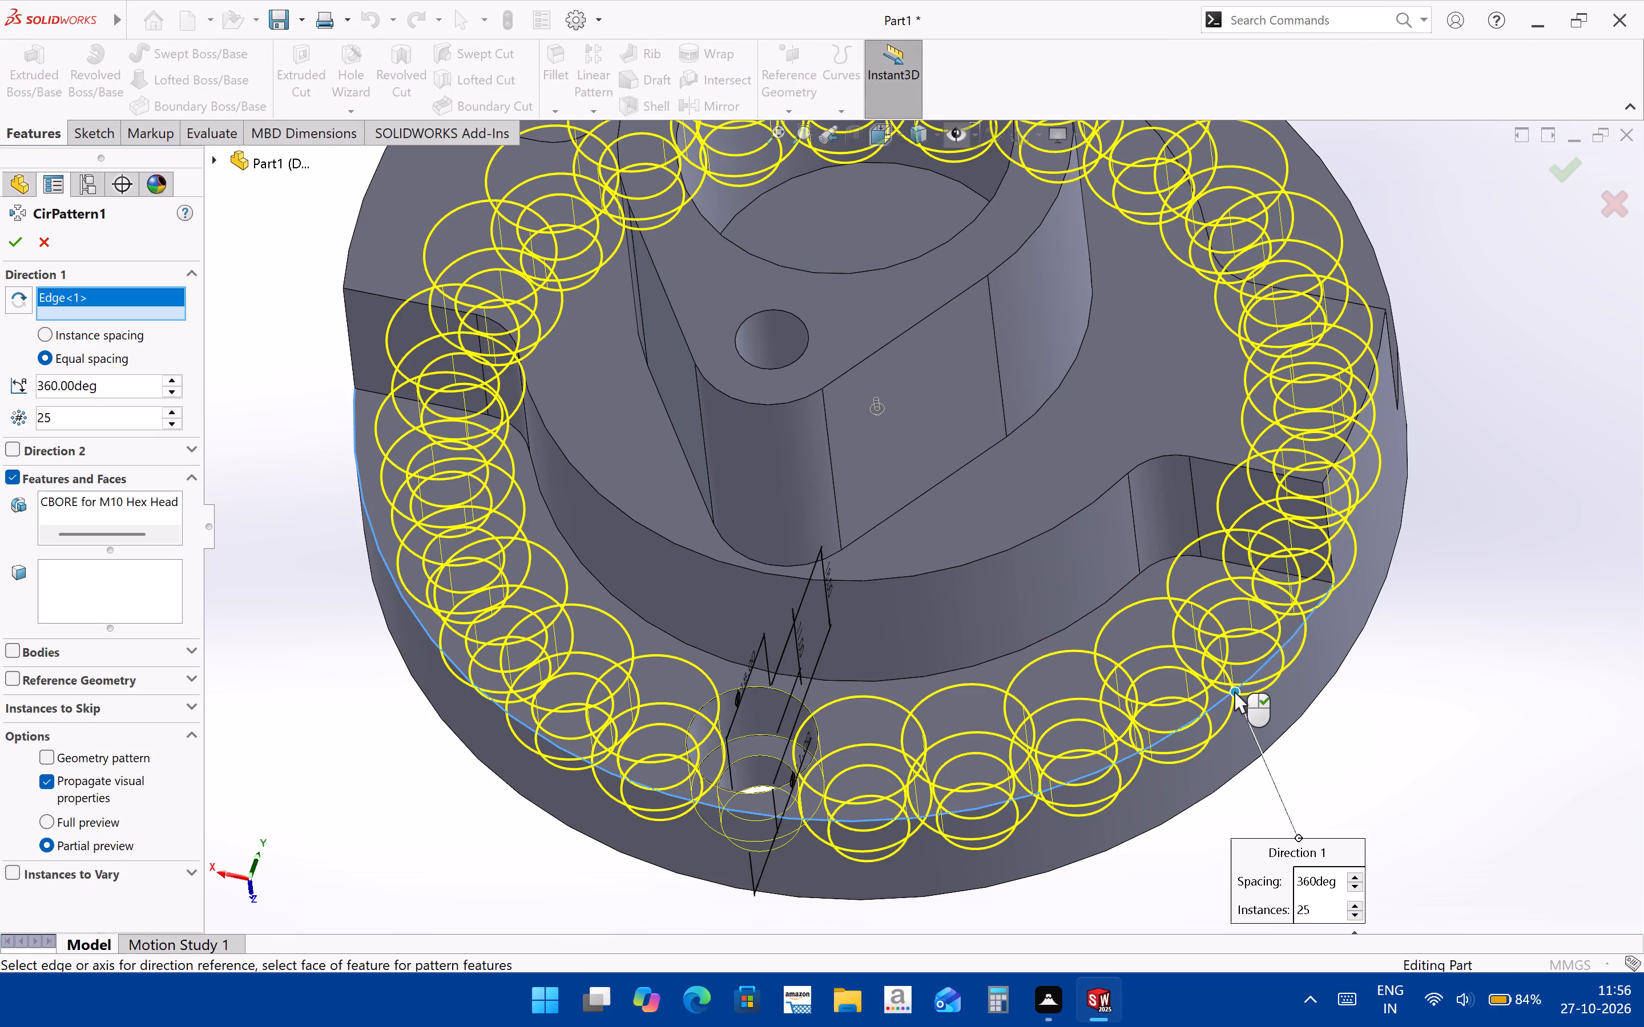
drag(100, 418, 0, 418)
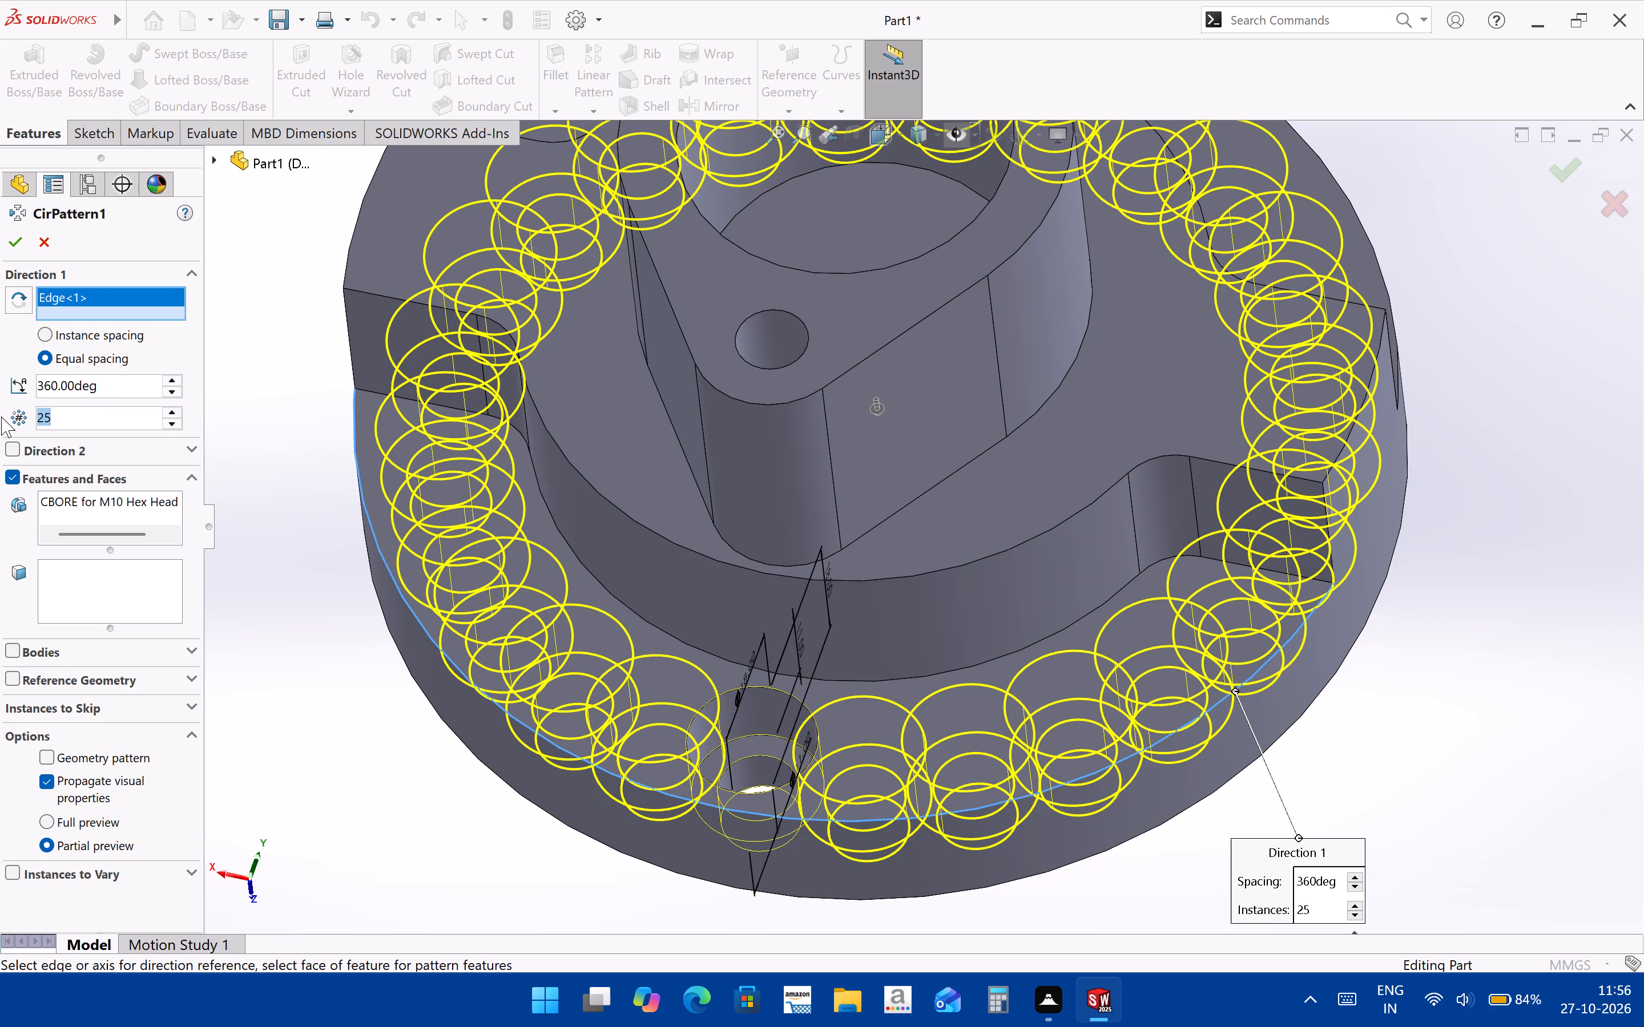
key(BackSpace)
key(6)
key(Return)
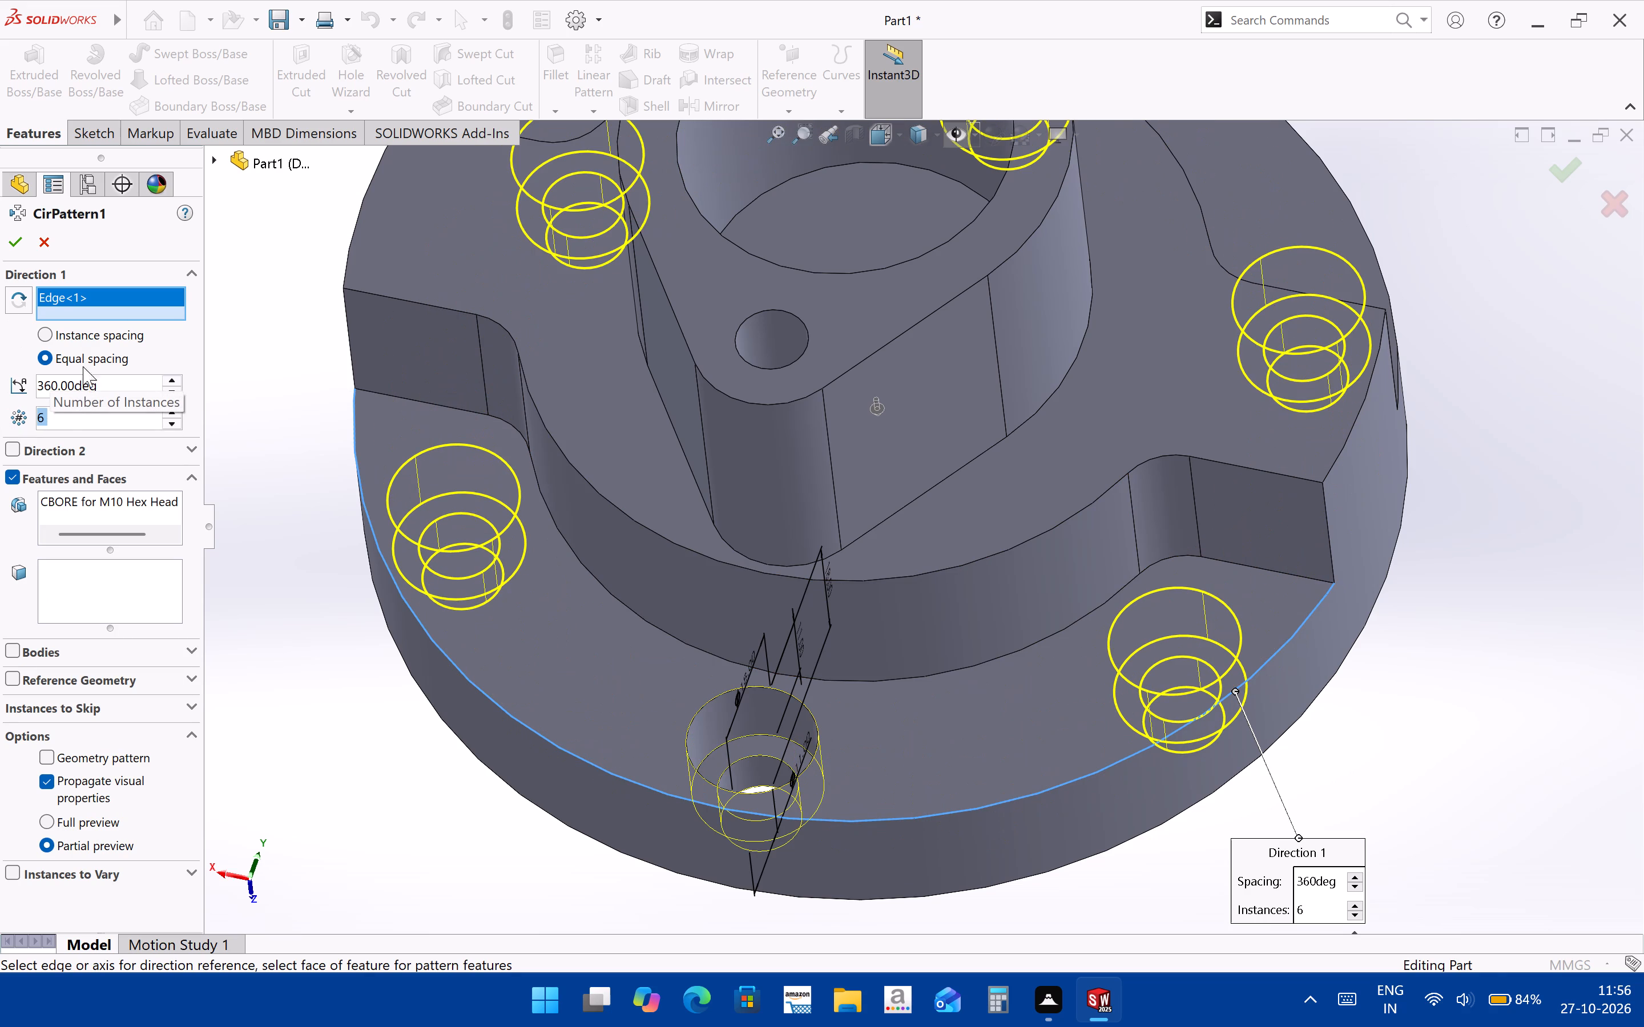
click(25, 248)
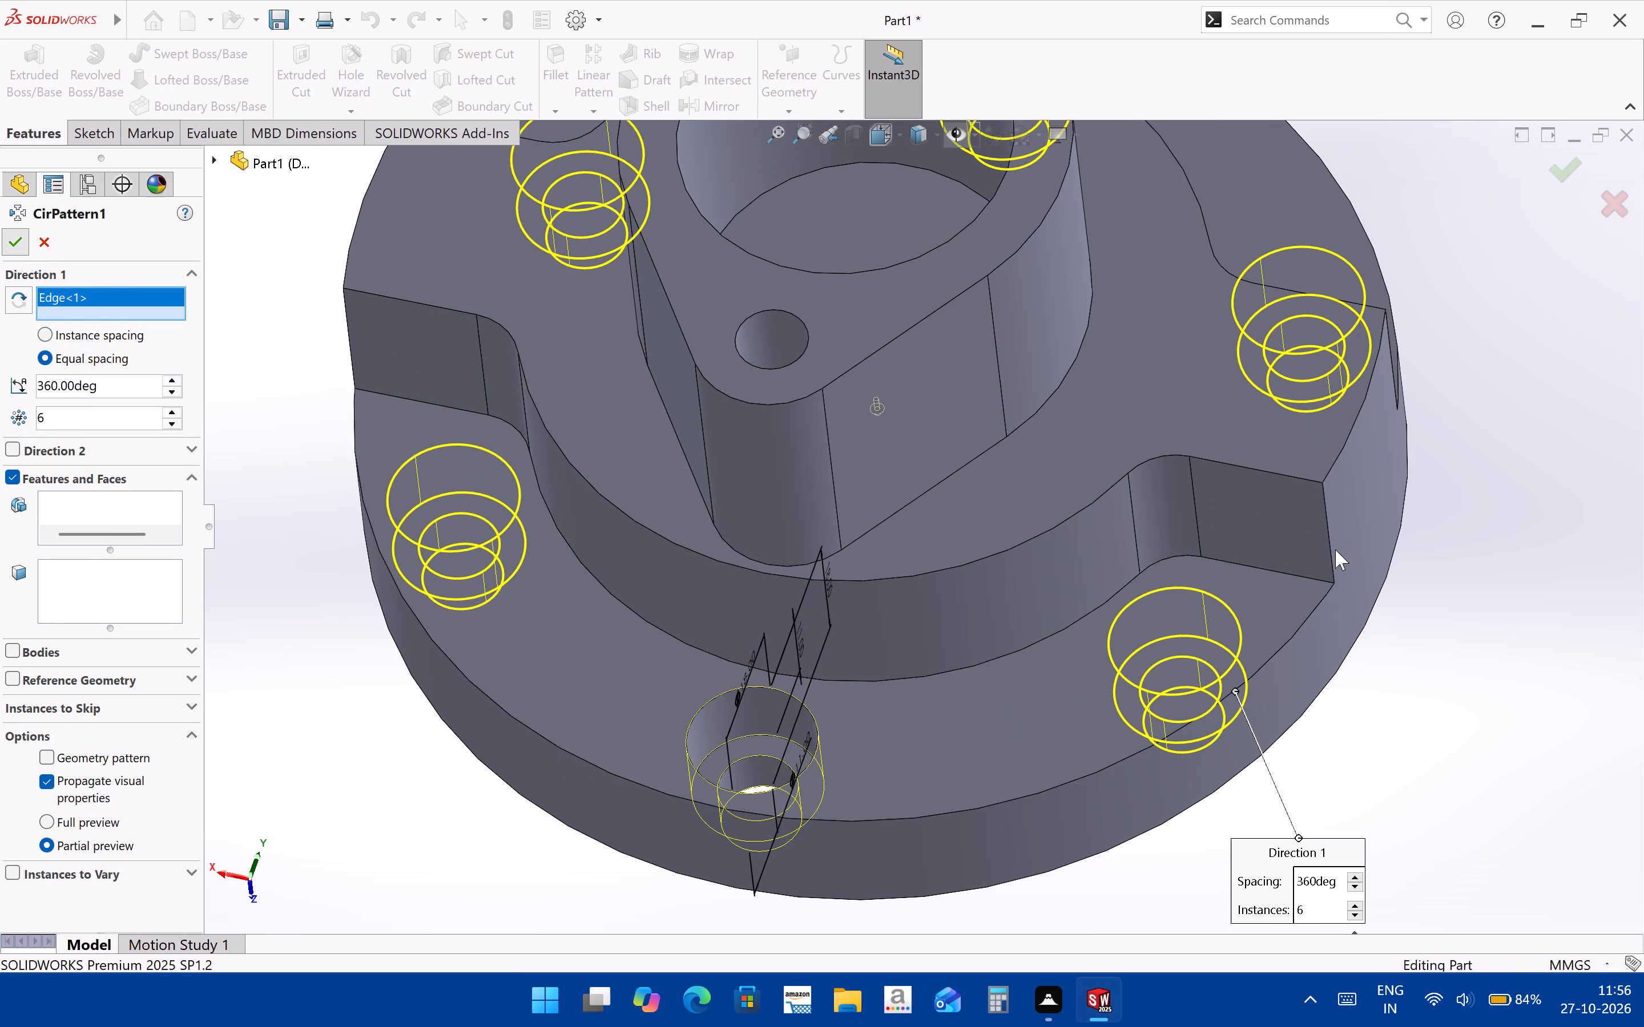
click(1508, 656)
Examine the patterned counterbored holes, the side lugs and the central boss from several angles.
middle_drag(1172, 728, 1214, 824)
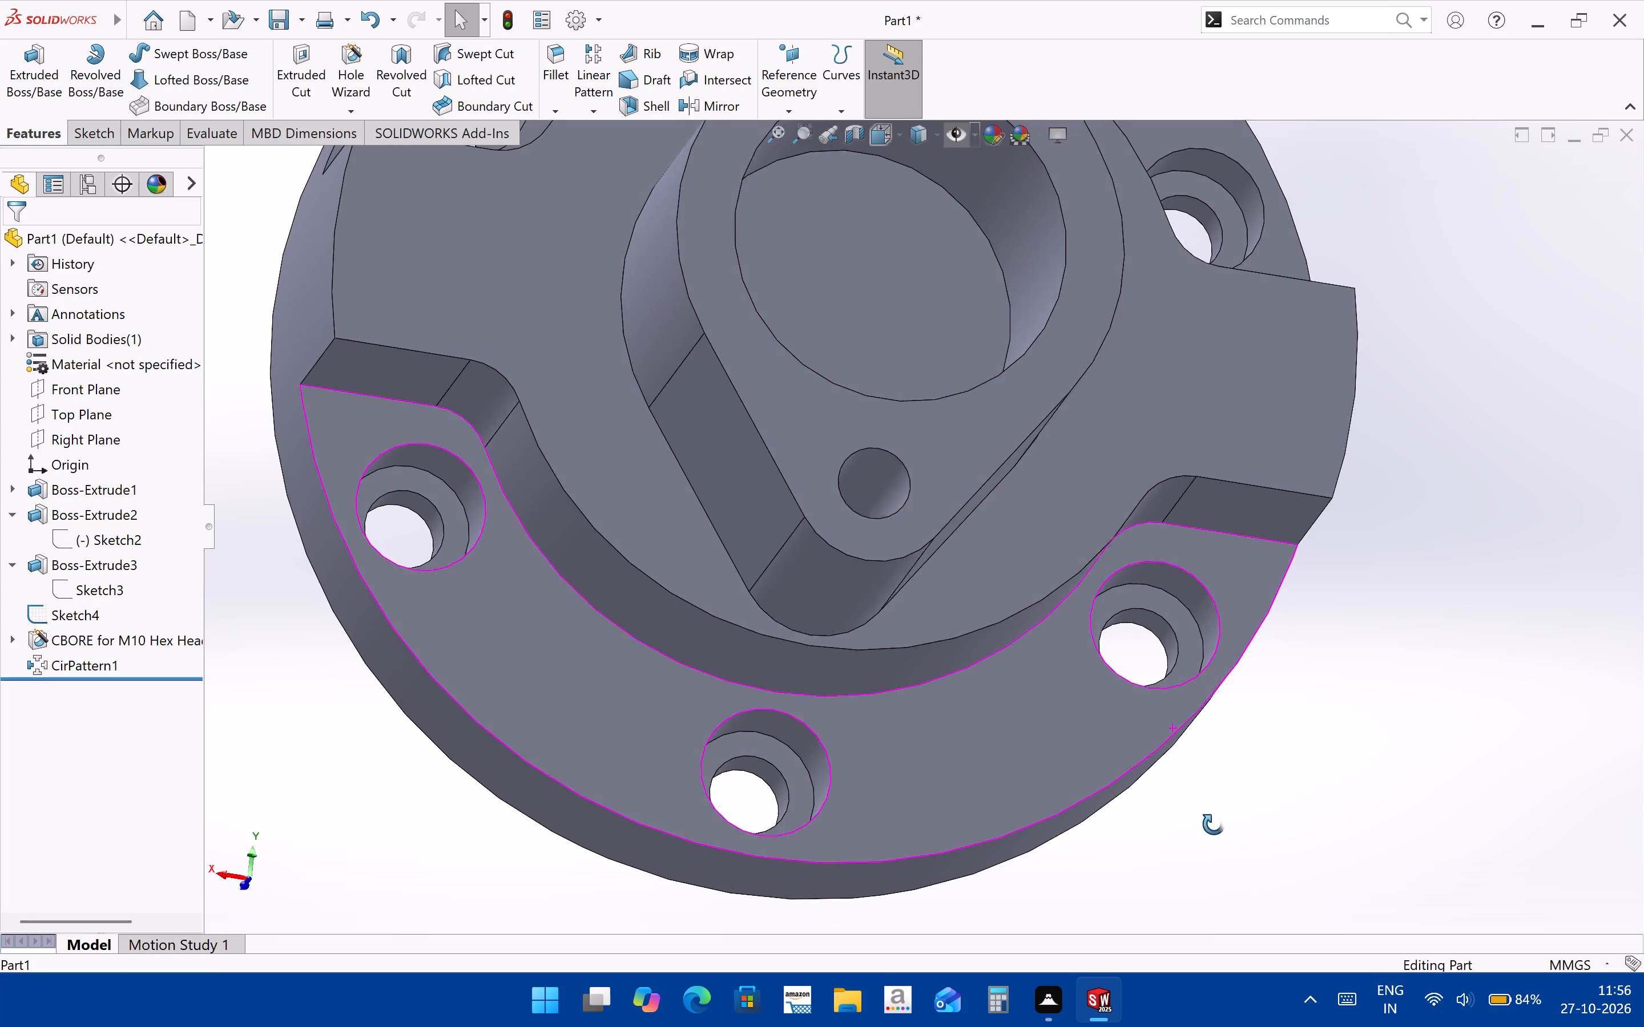
middle_drag(1214, 824, 1172, 848)
scroll(1163, 792, up, 4)
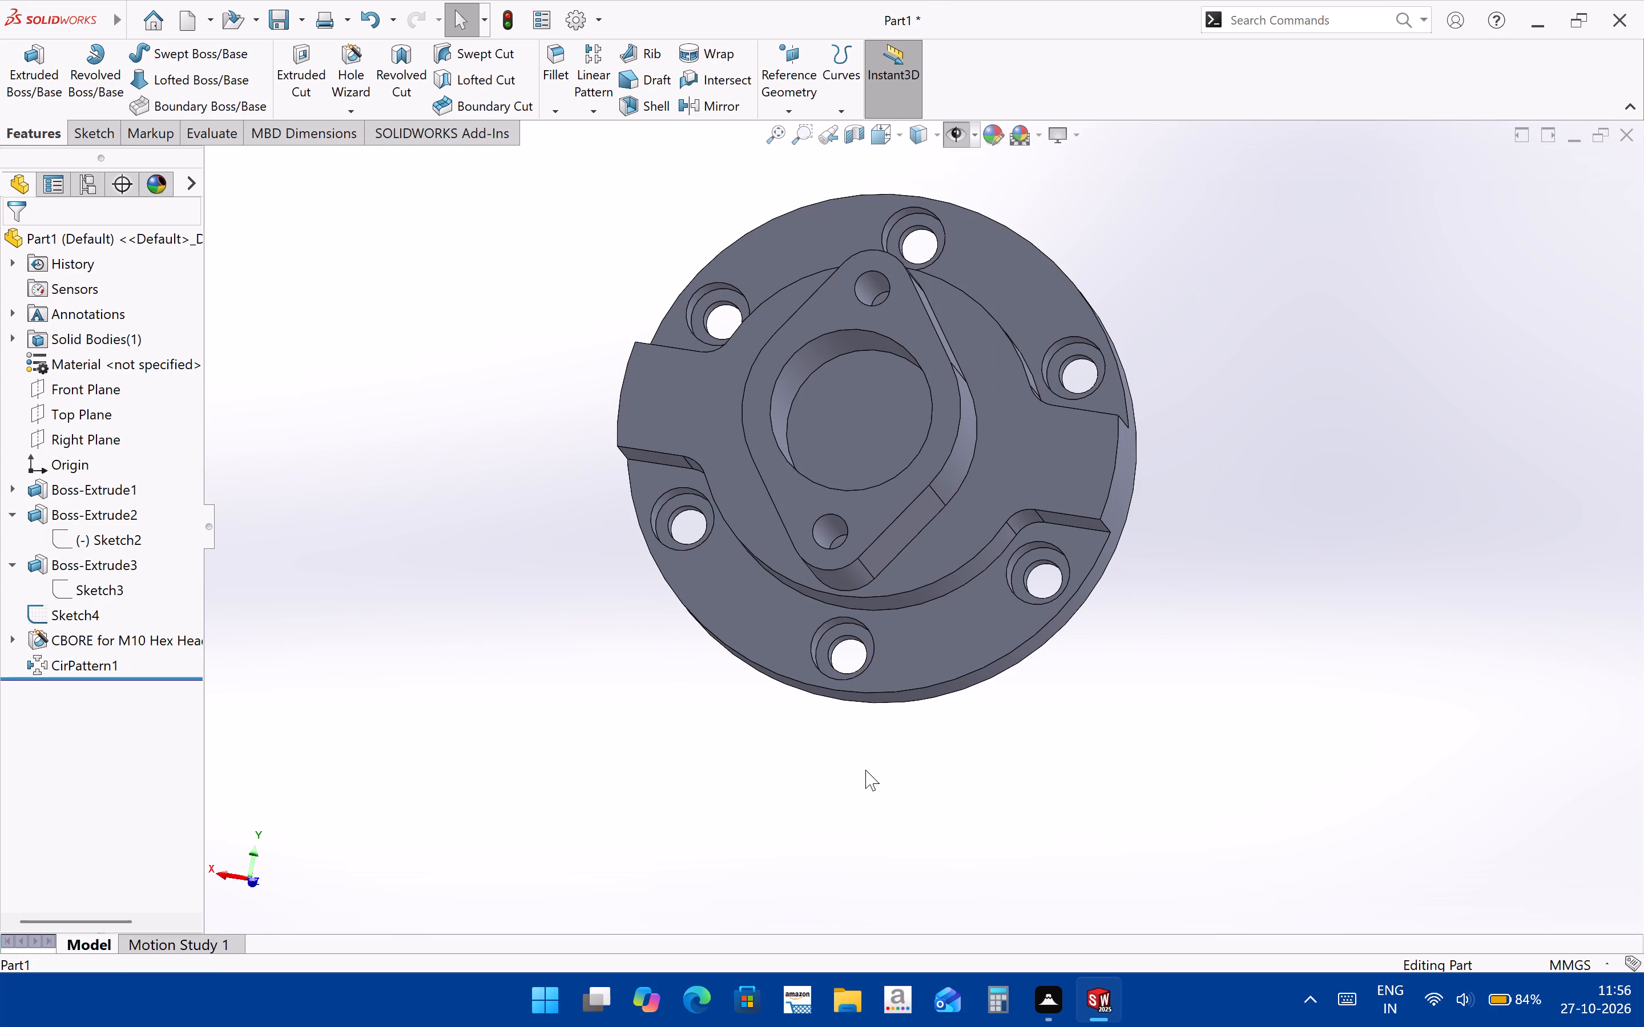
middle_drag(865, 770, 1125, 614)
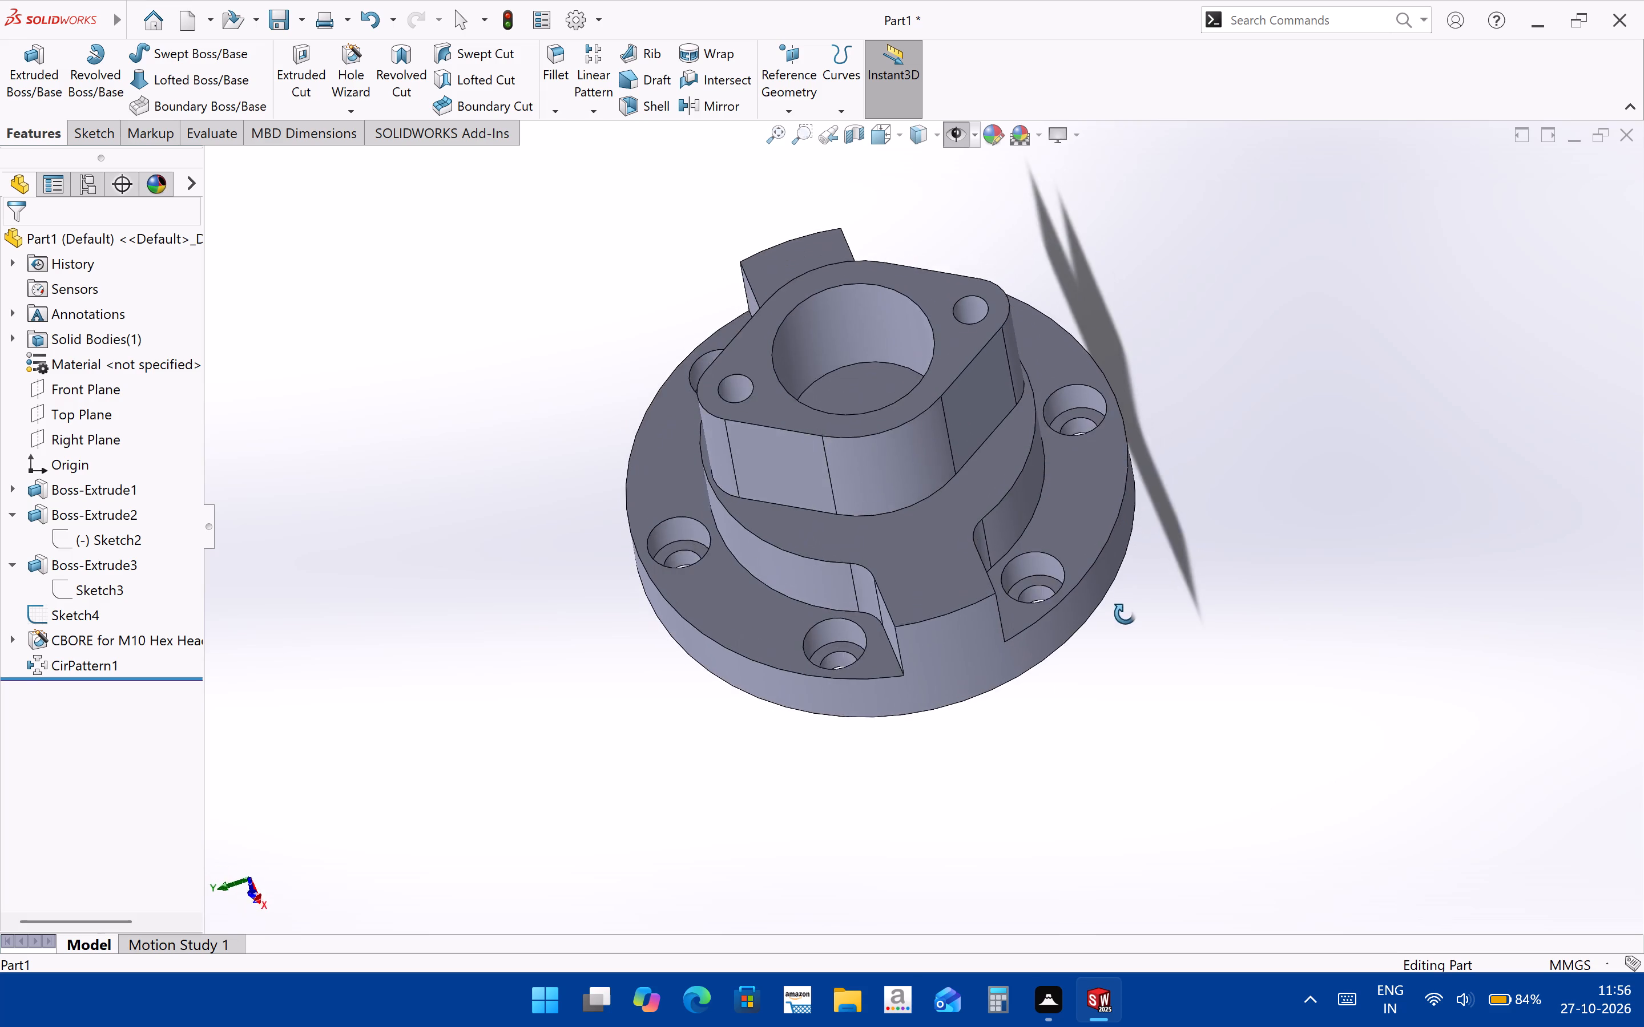
middle_drag(1125, 614, 1173, 826)
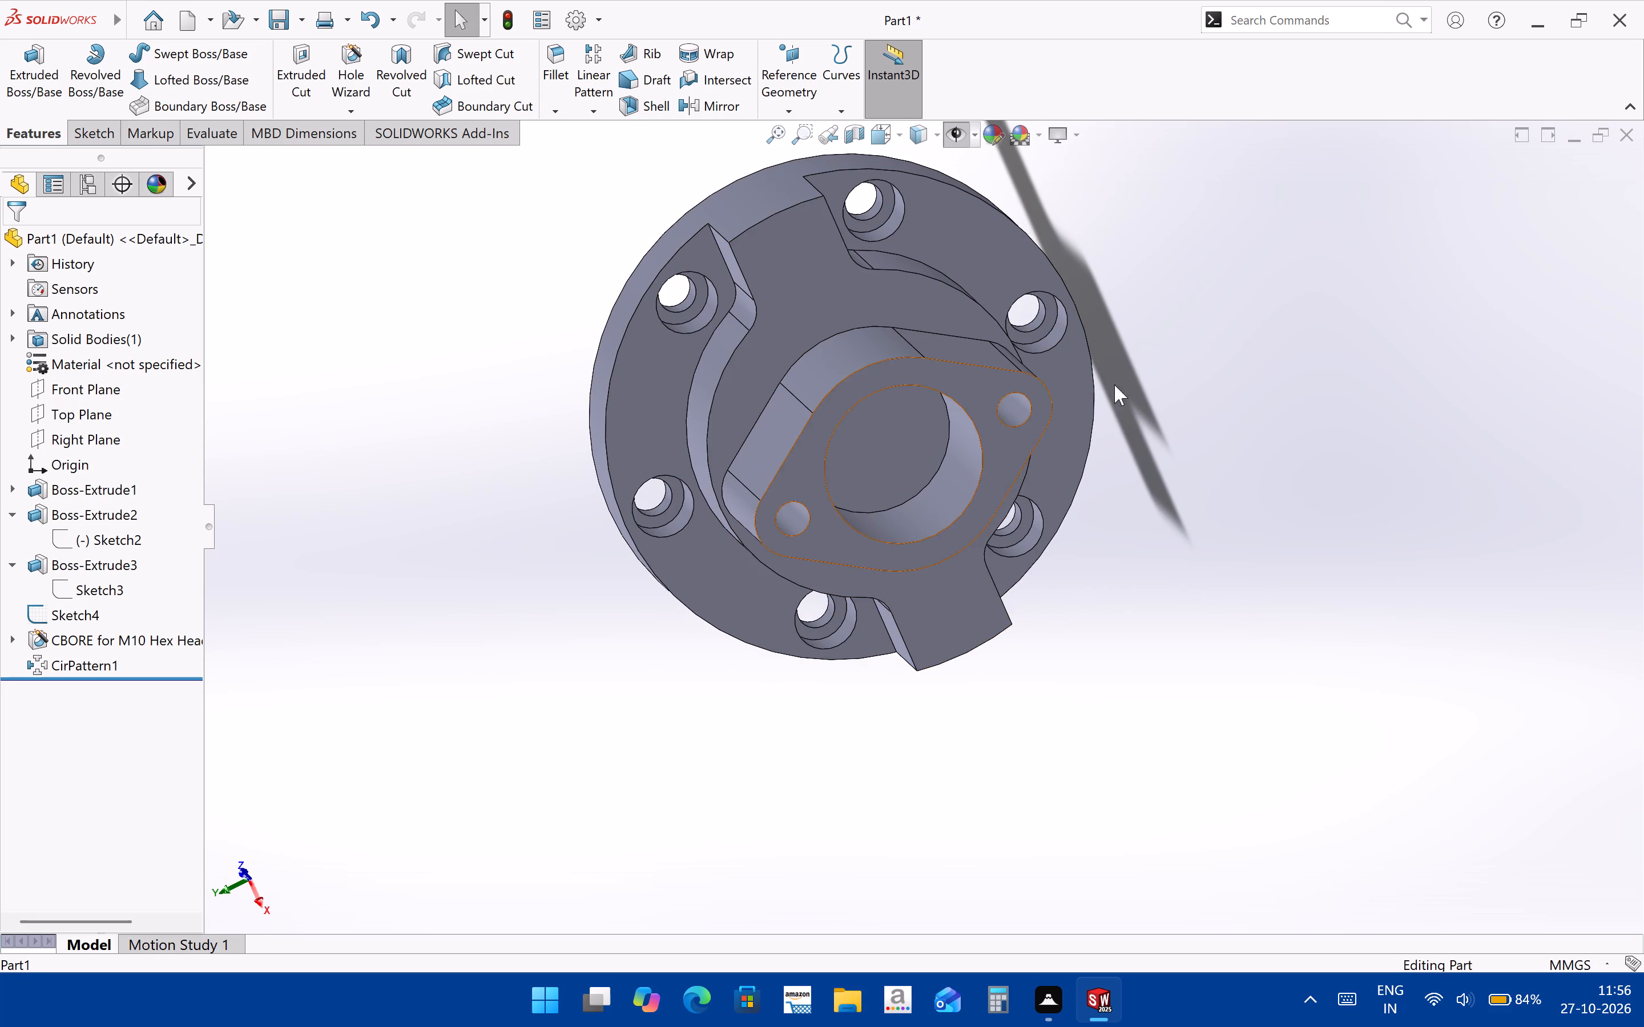
scroll(829, 227, down, 2)
middle_drag(821, 379, 622, 357)
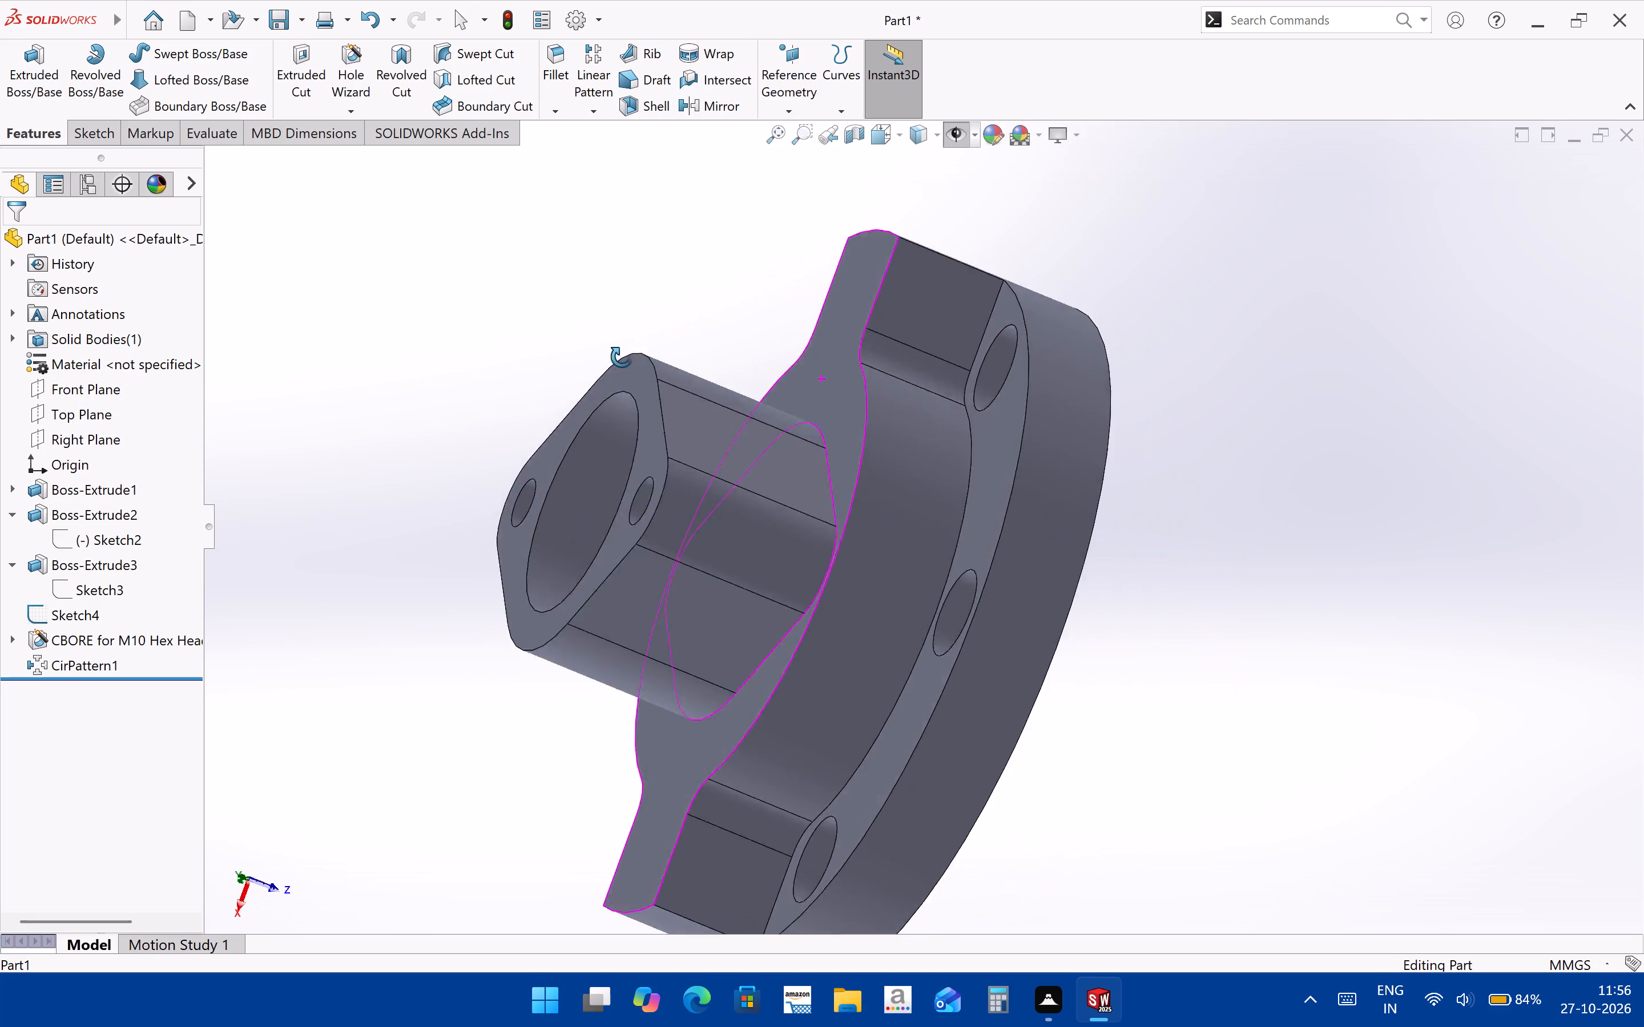
middle_drag(622, 357, 776, 494)
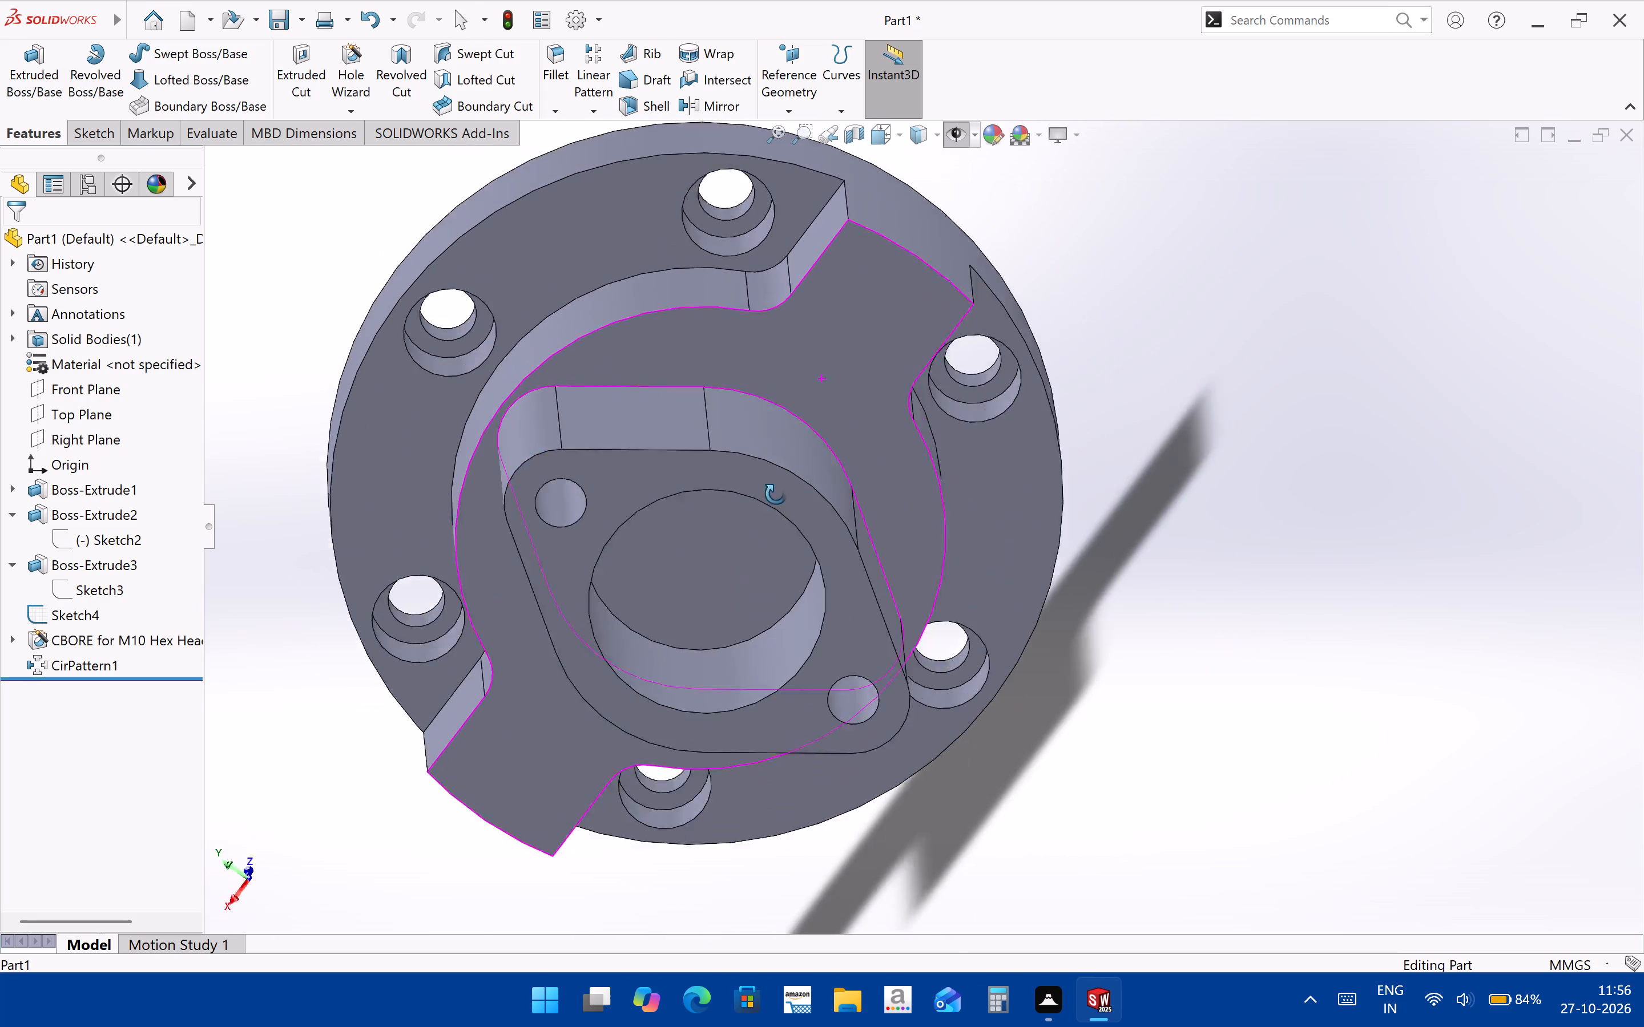
middle_drag(776, 494, 808, 339)
scroll(872, 537, up, 3)
middle_drag(821, 569, 714, 531)
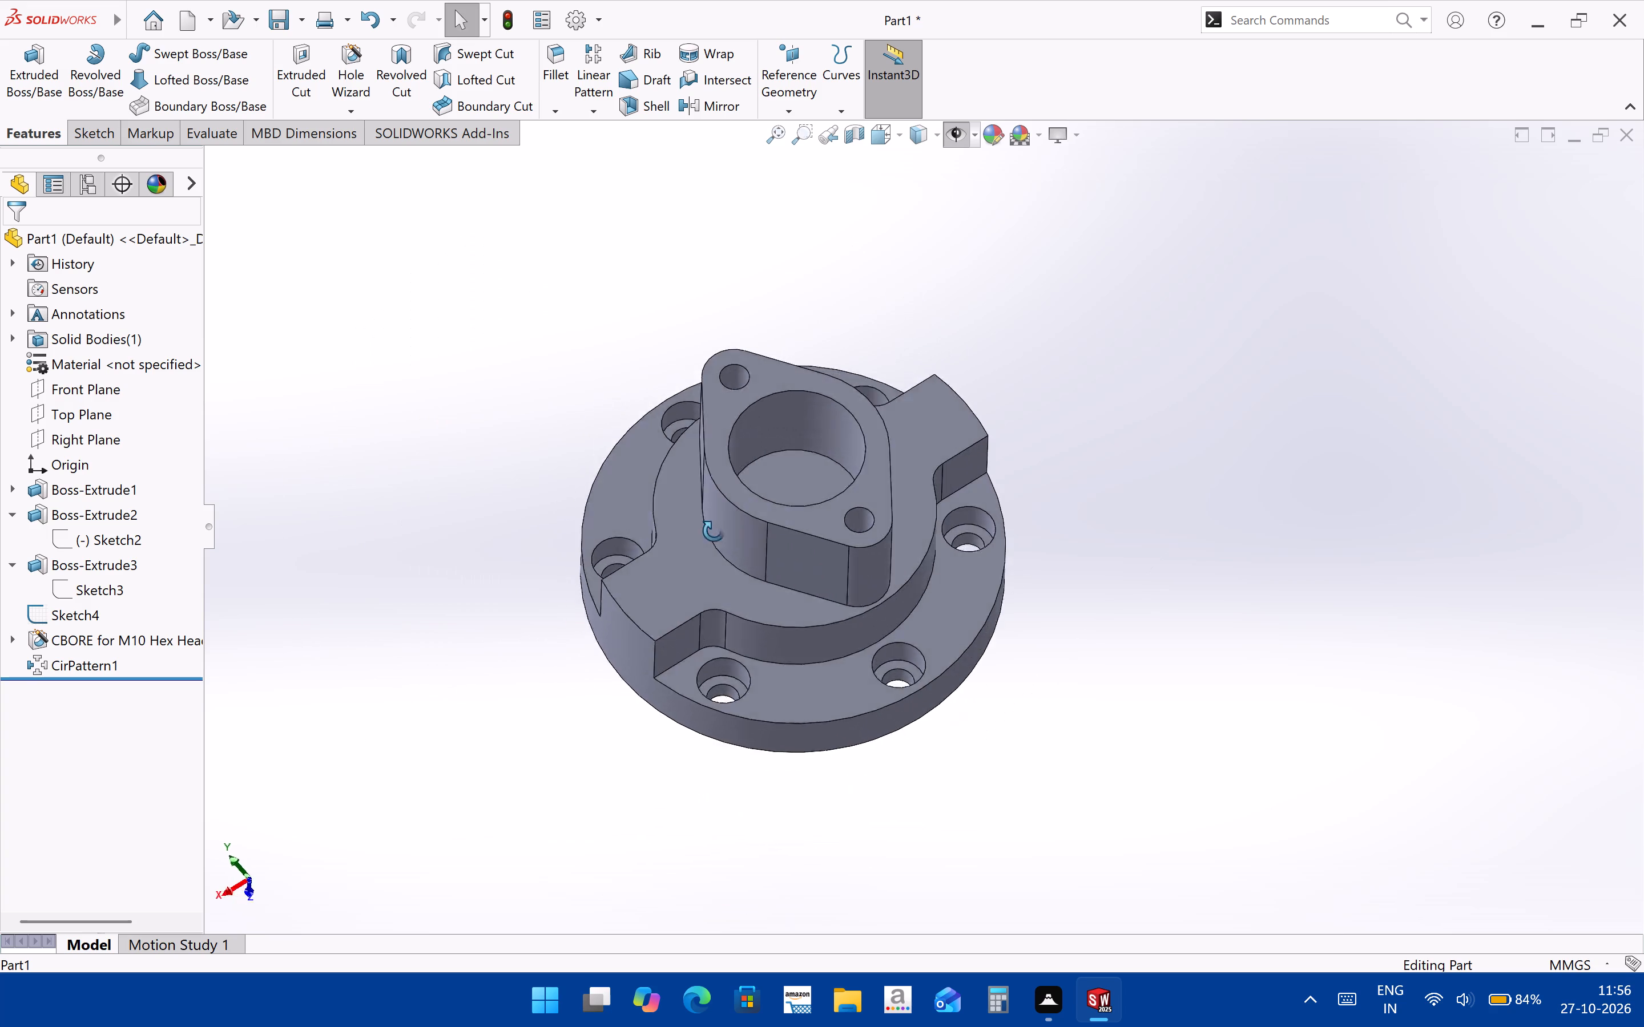
middle_drag(714, 531, 722, 827)
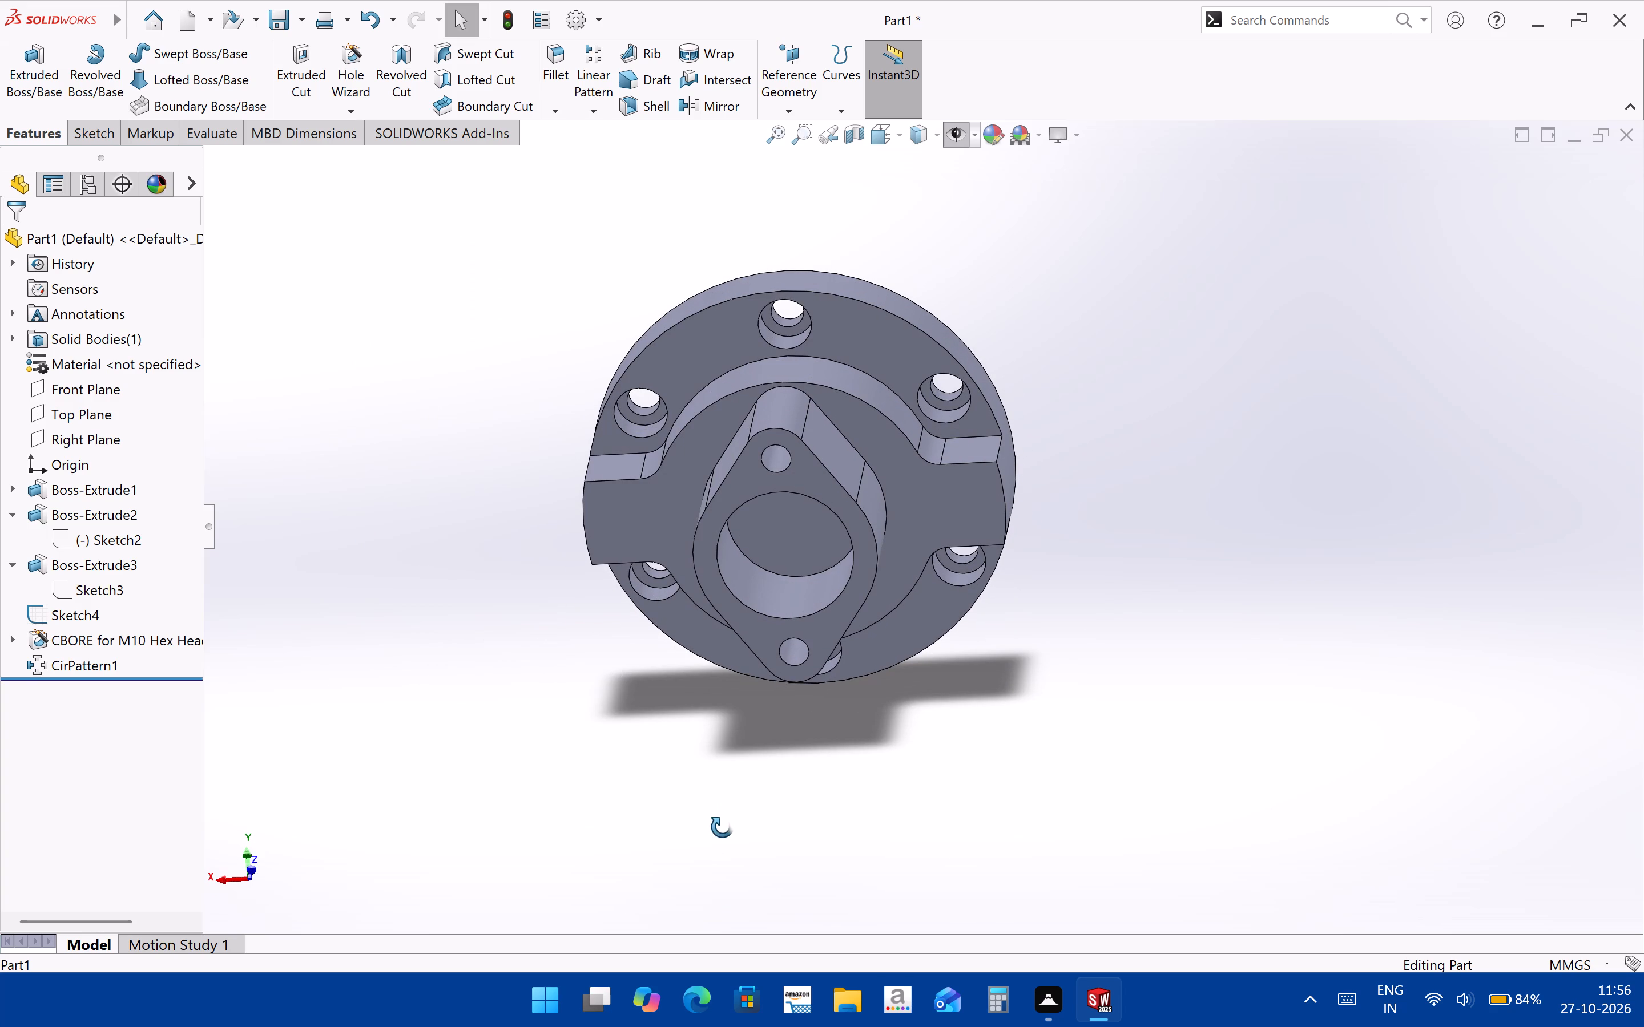
middle_drag(722, 827, 723, 450)
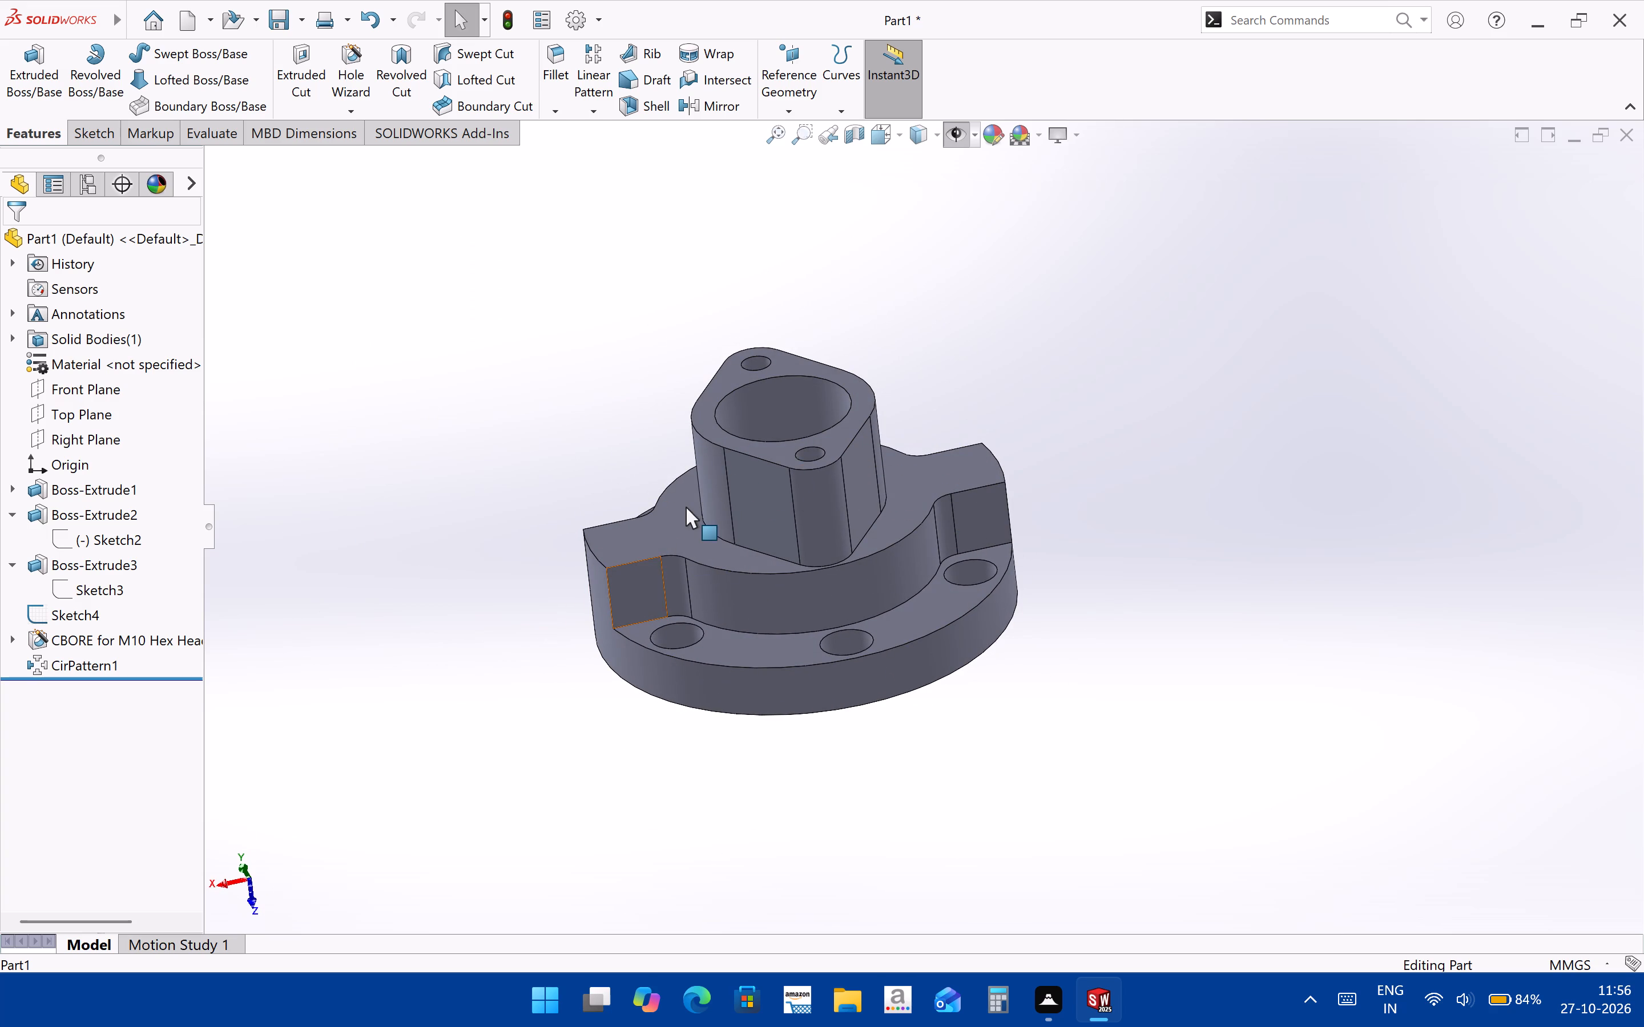
middle_drag(922, 630, 935, 700)
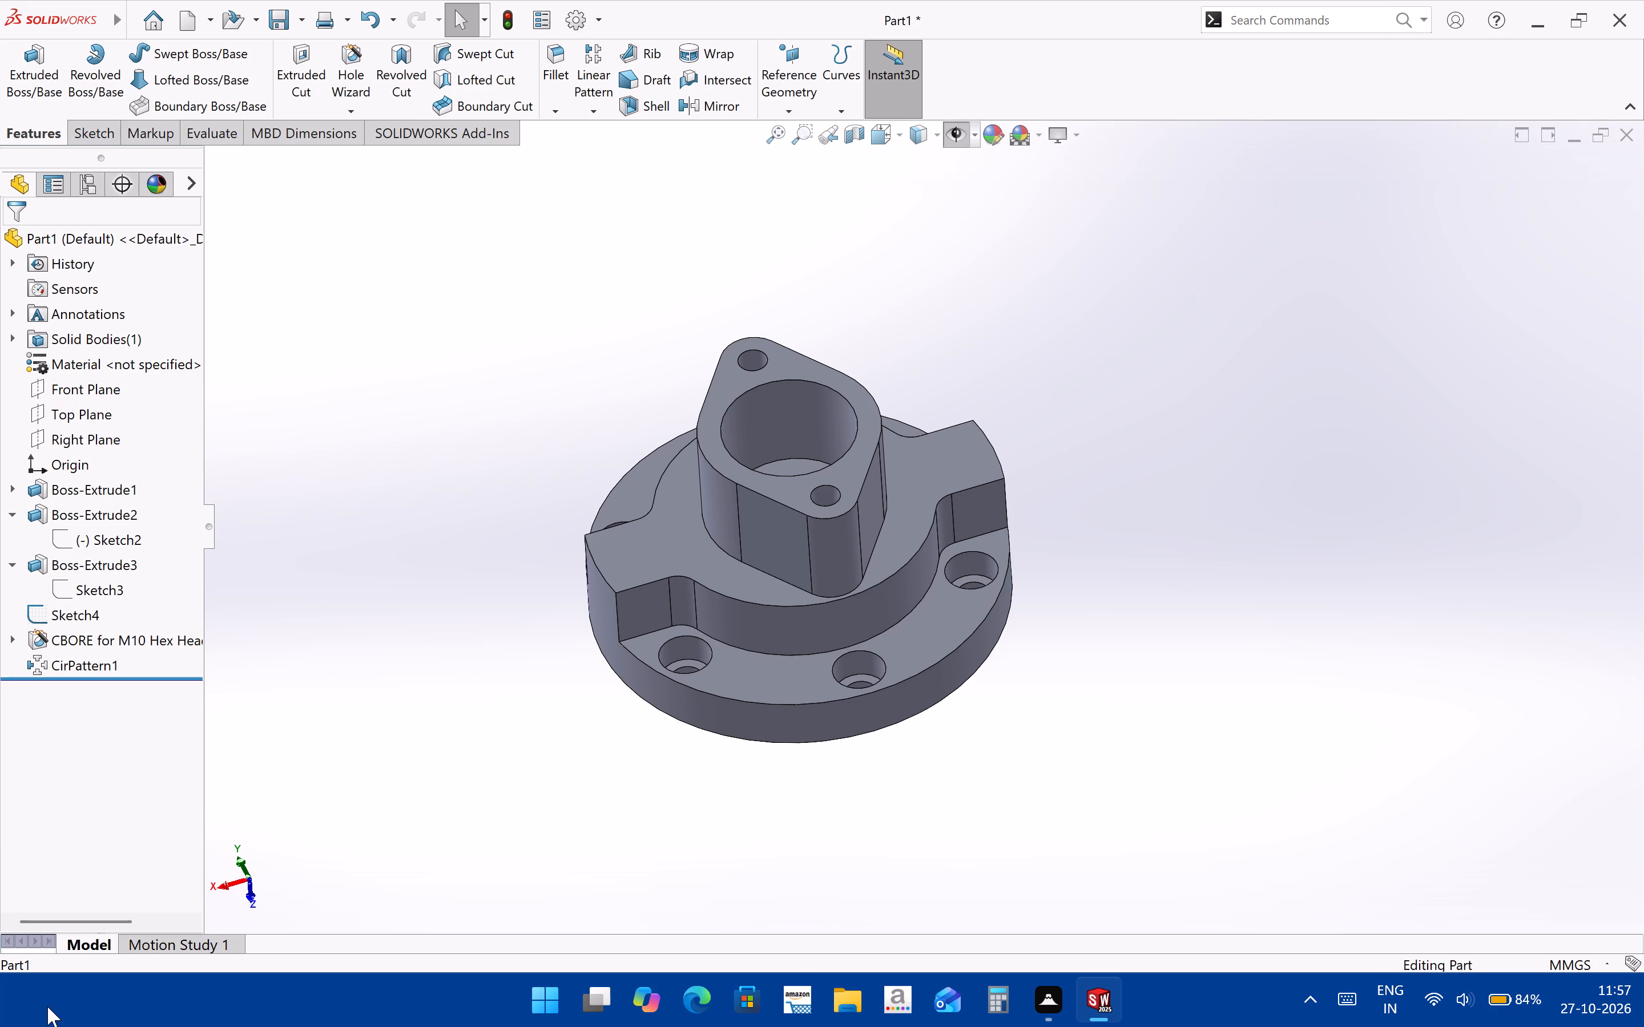
scroll(680, 470, down, 1)
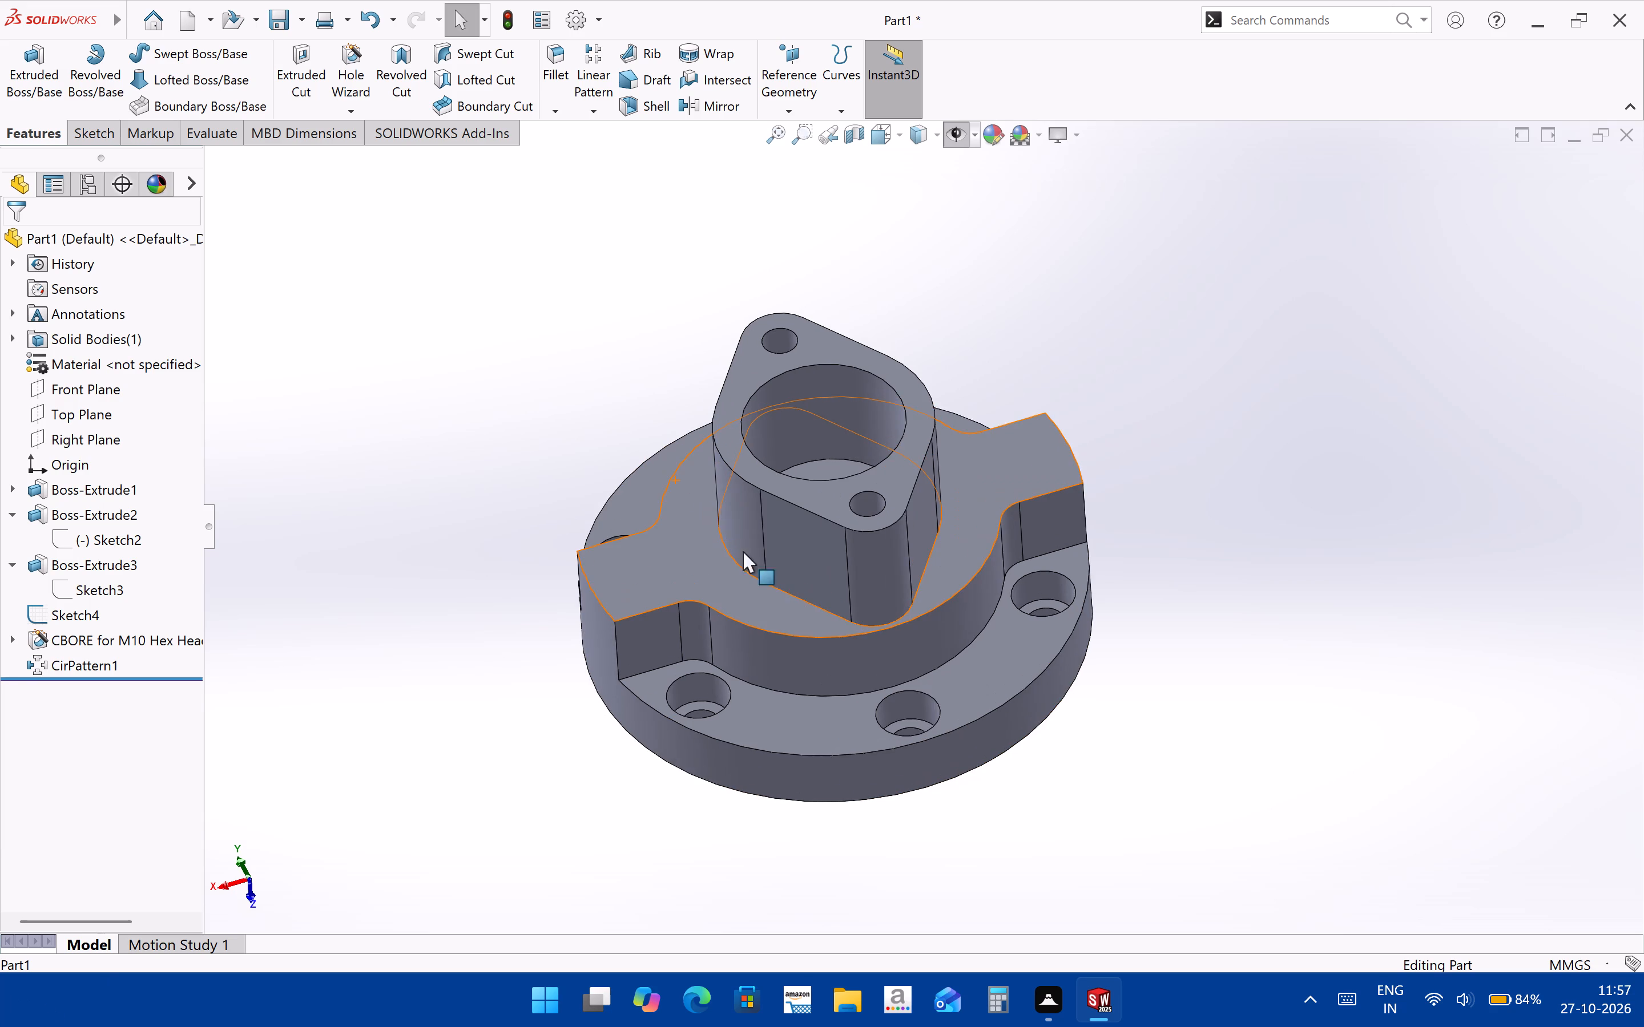
middle_drag(839, 621, 849, 735)
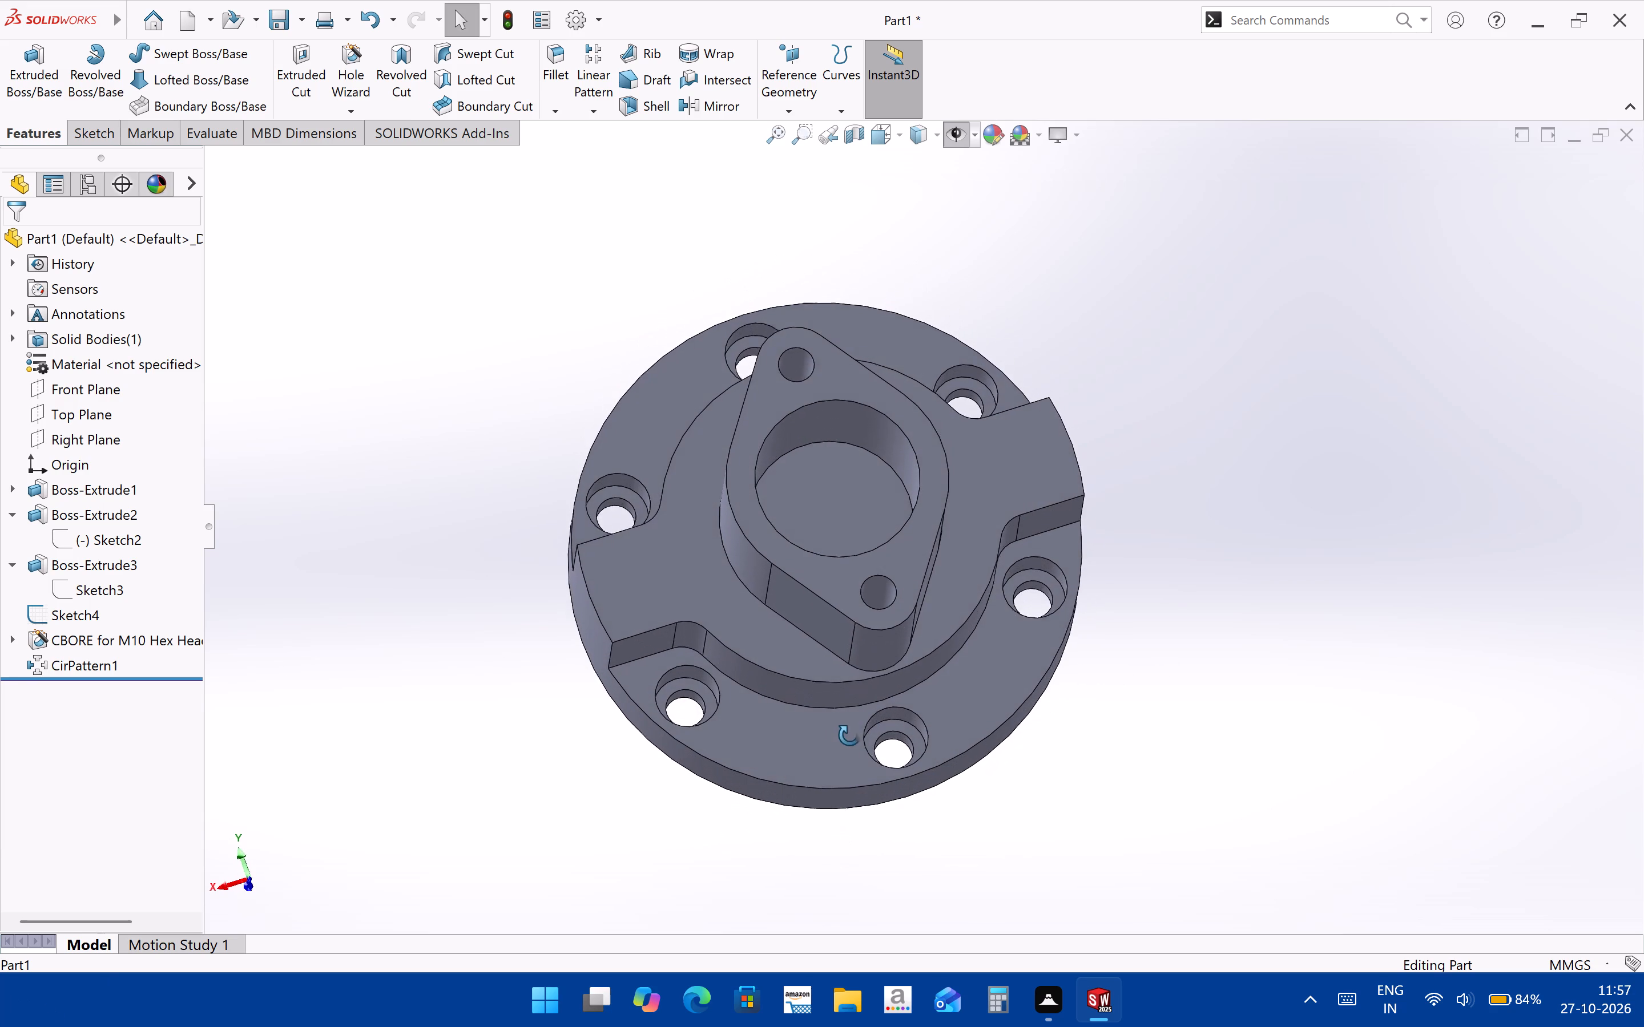
middle_drag(849, 735, 845, 729)
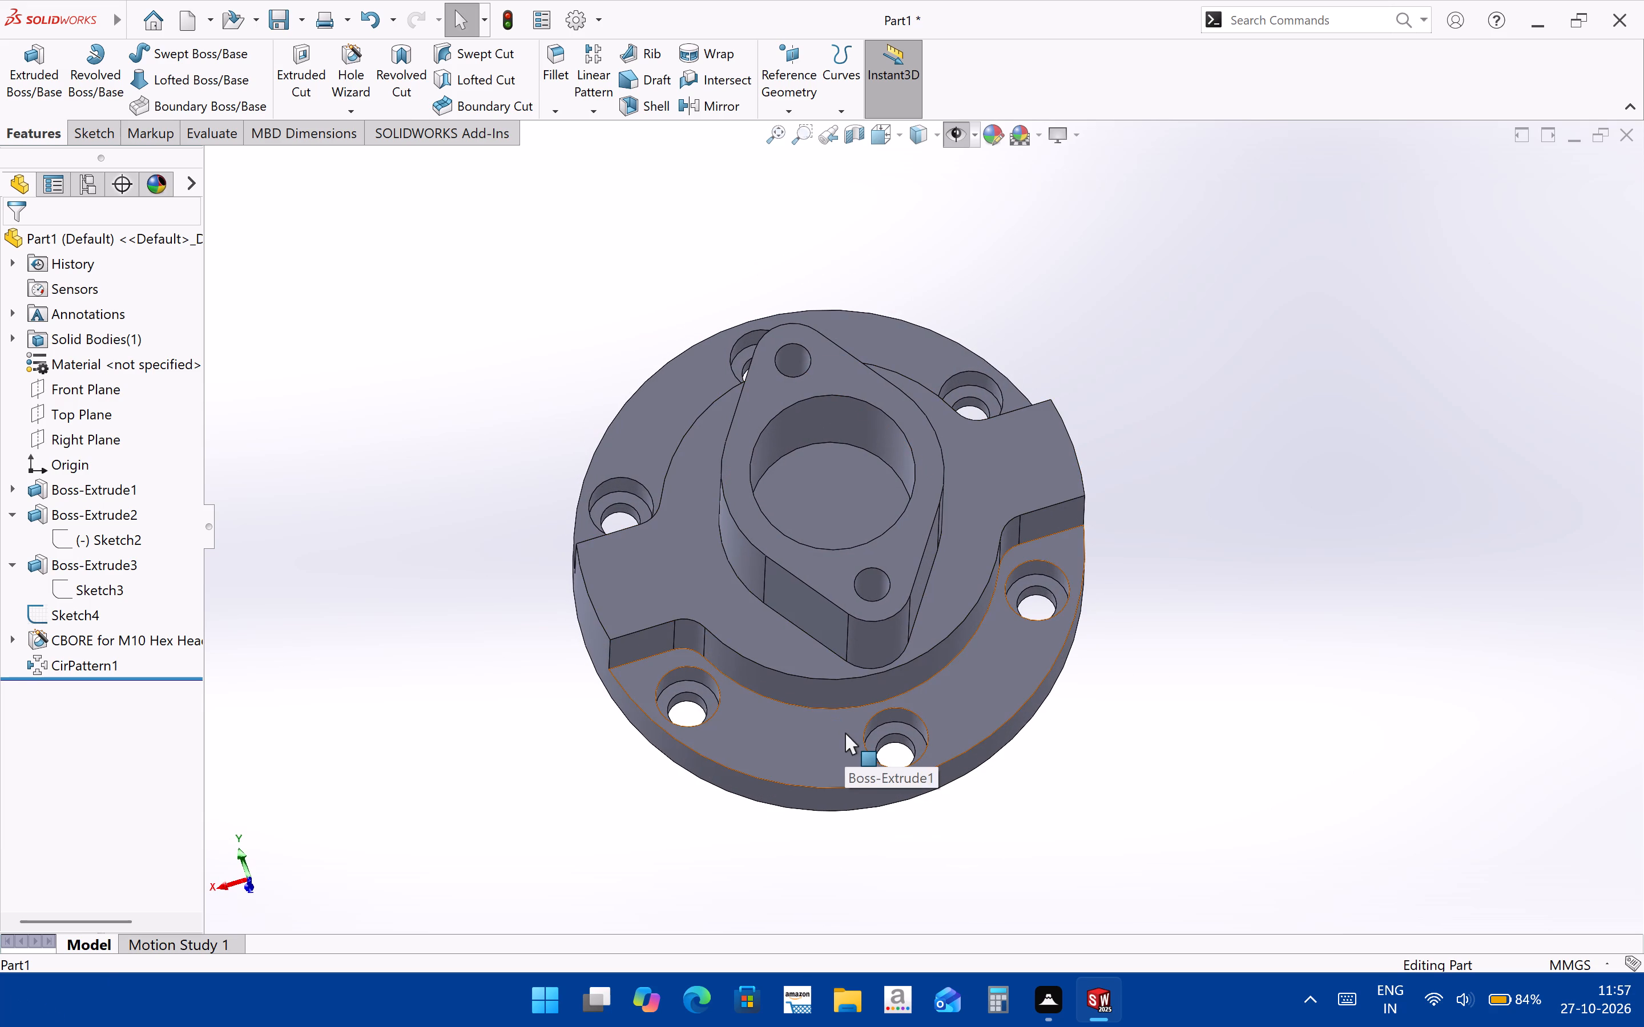
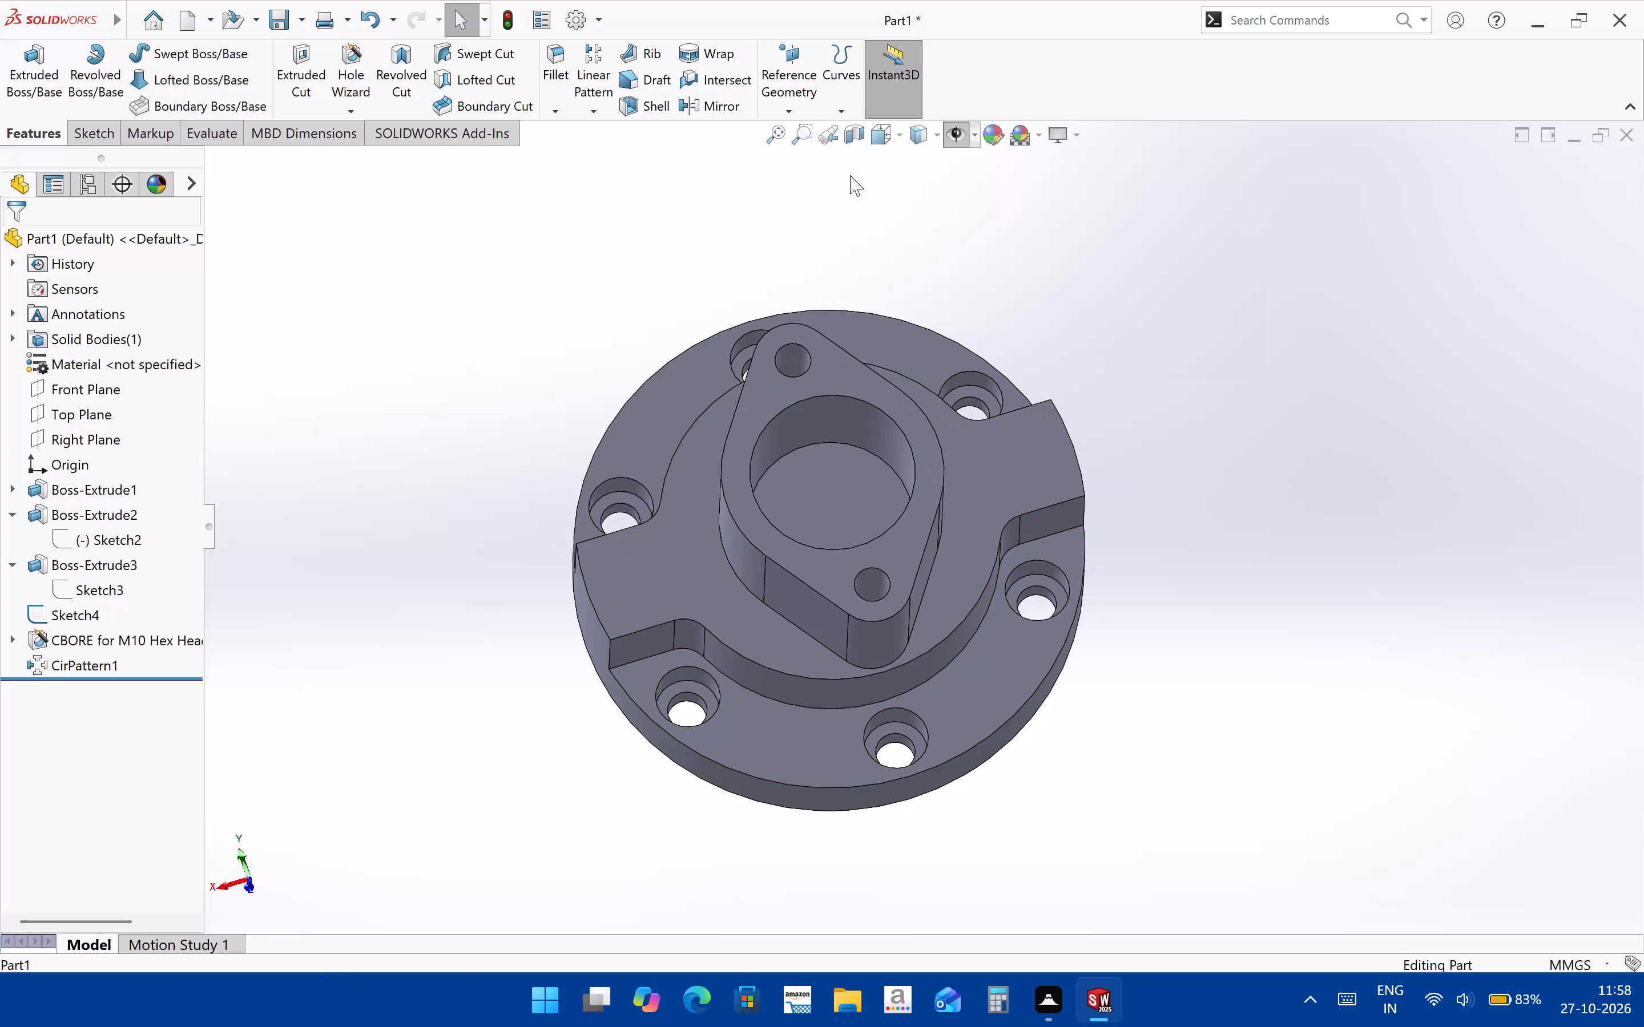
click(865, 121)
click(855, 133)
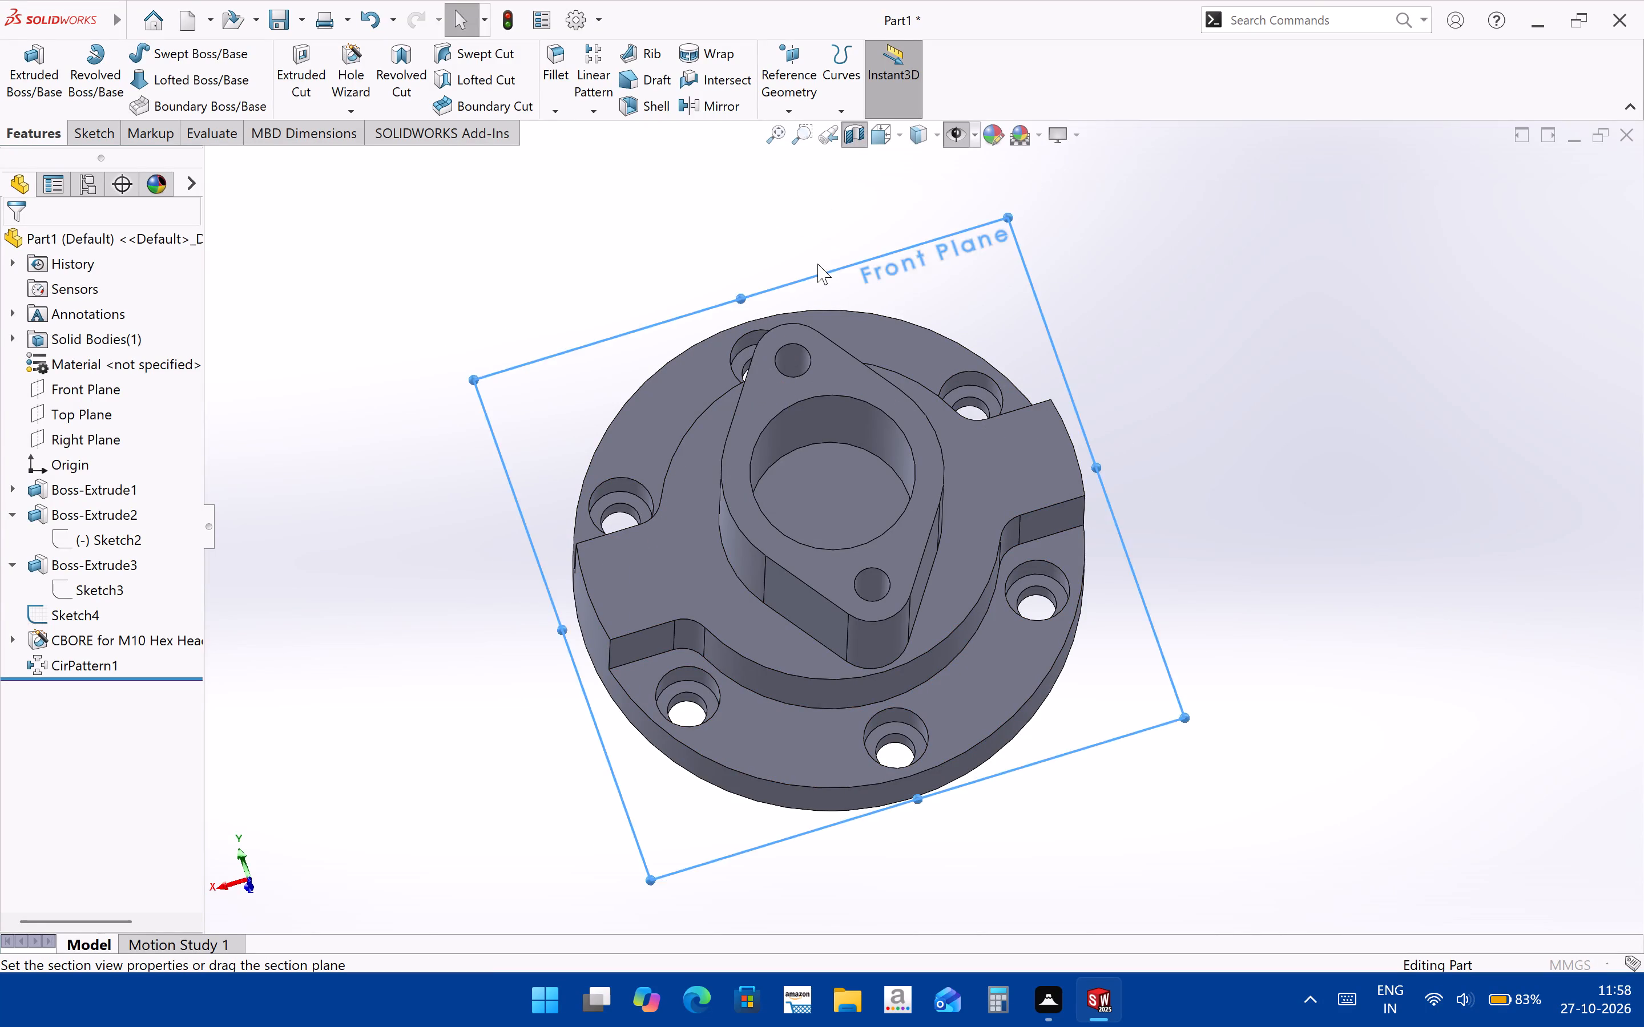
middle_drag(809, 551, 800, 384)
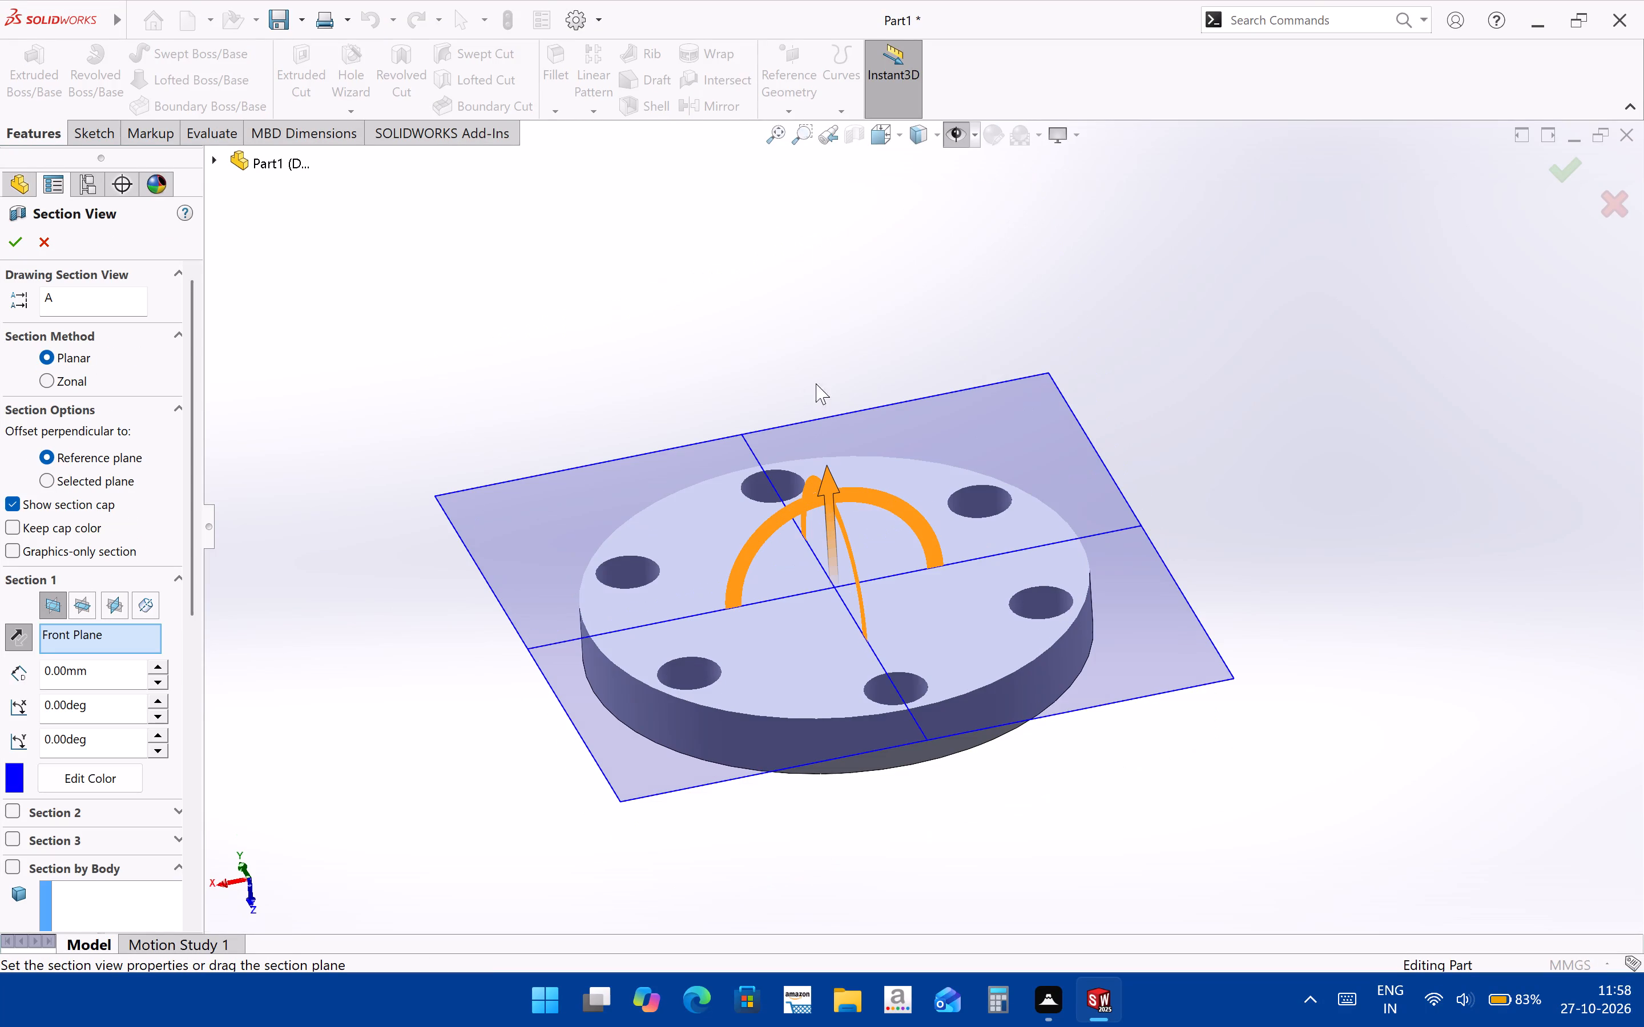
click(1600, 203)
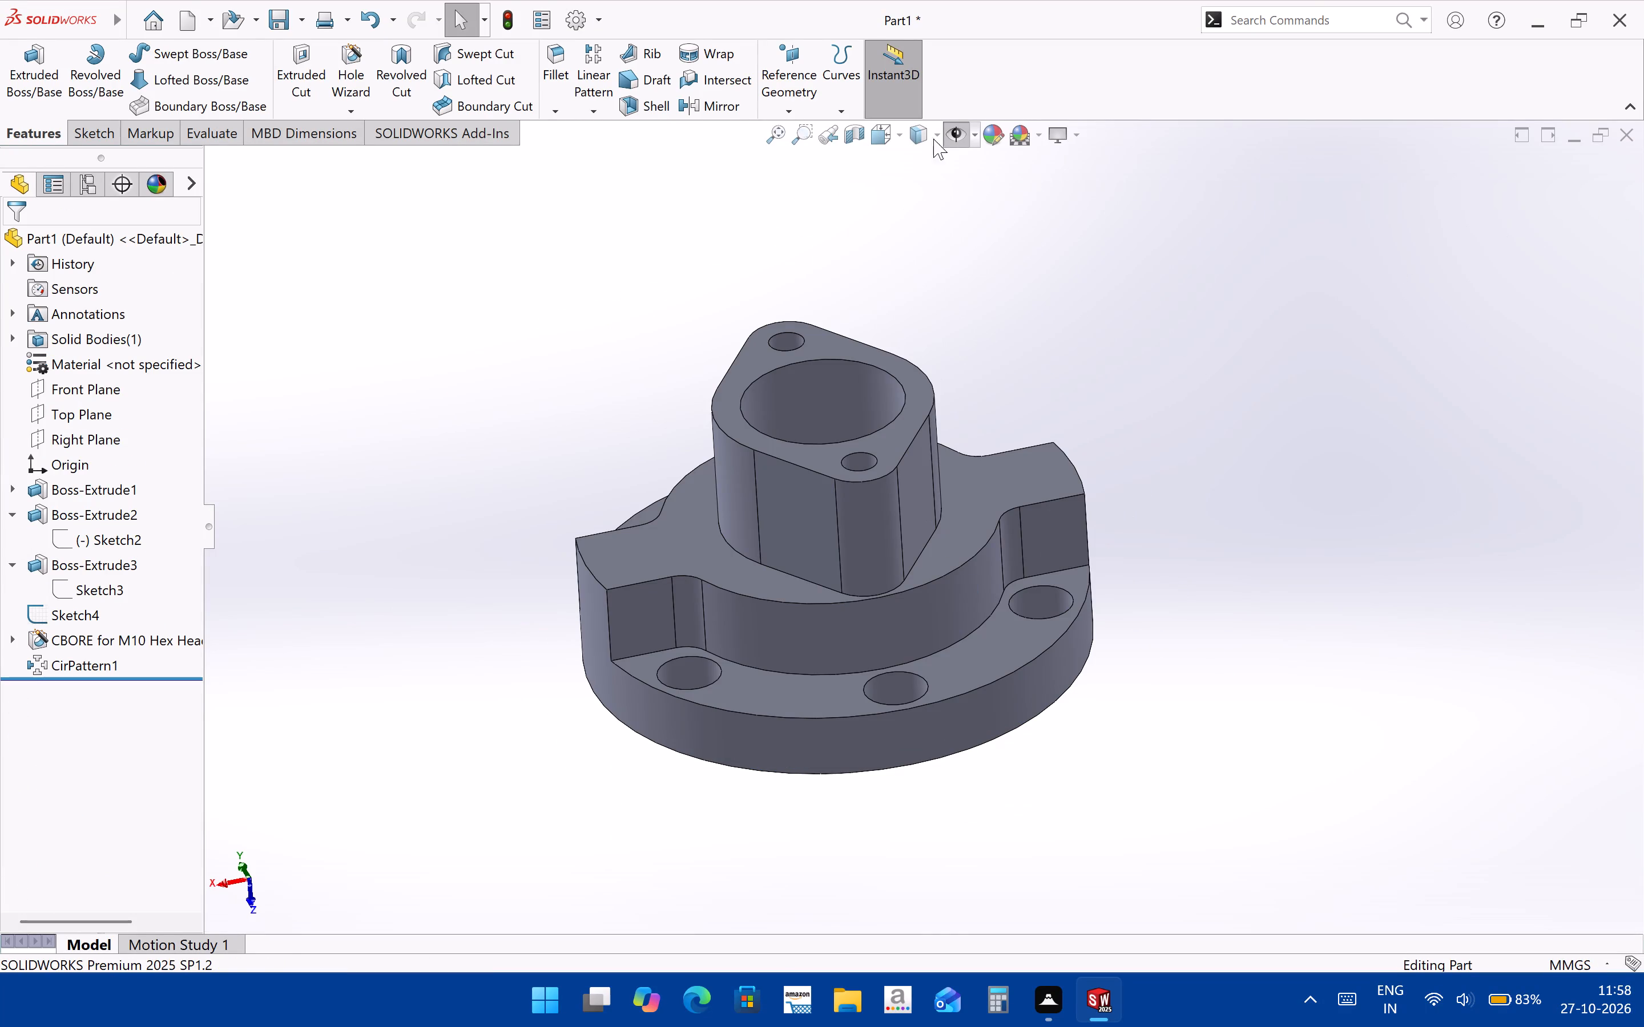
Apply a planar section view through the Top Plane to cut the housing in half.
click(37, 414)
click(858, 134)
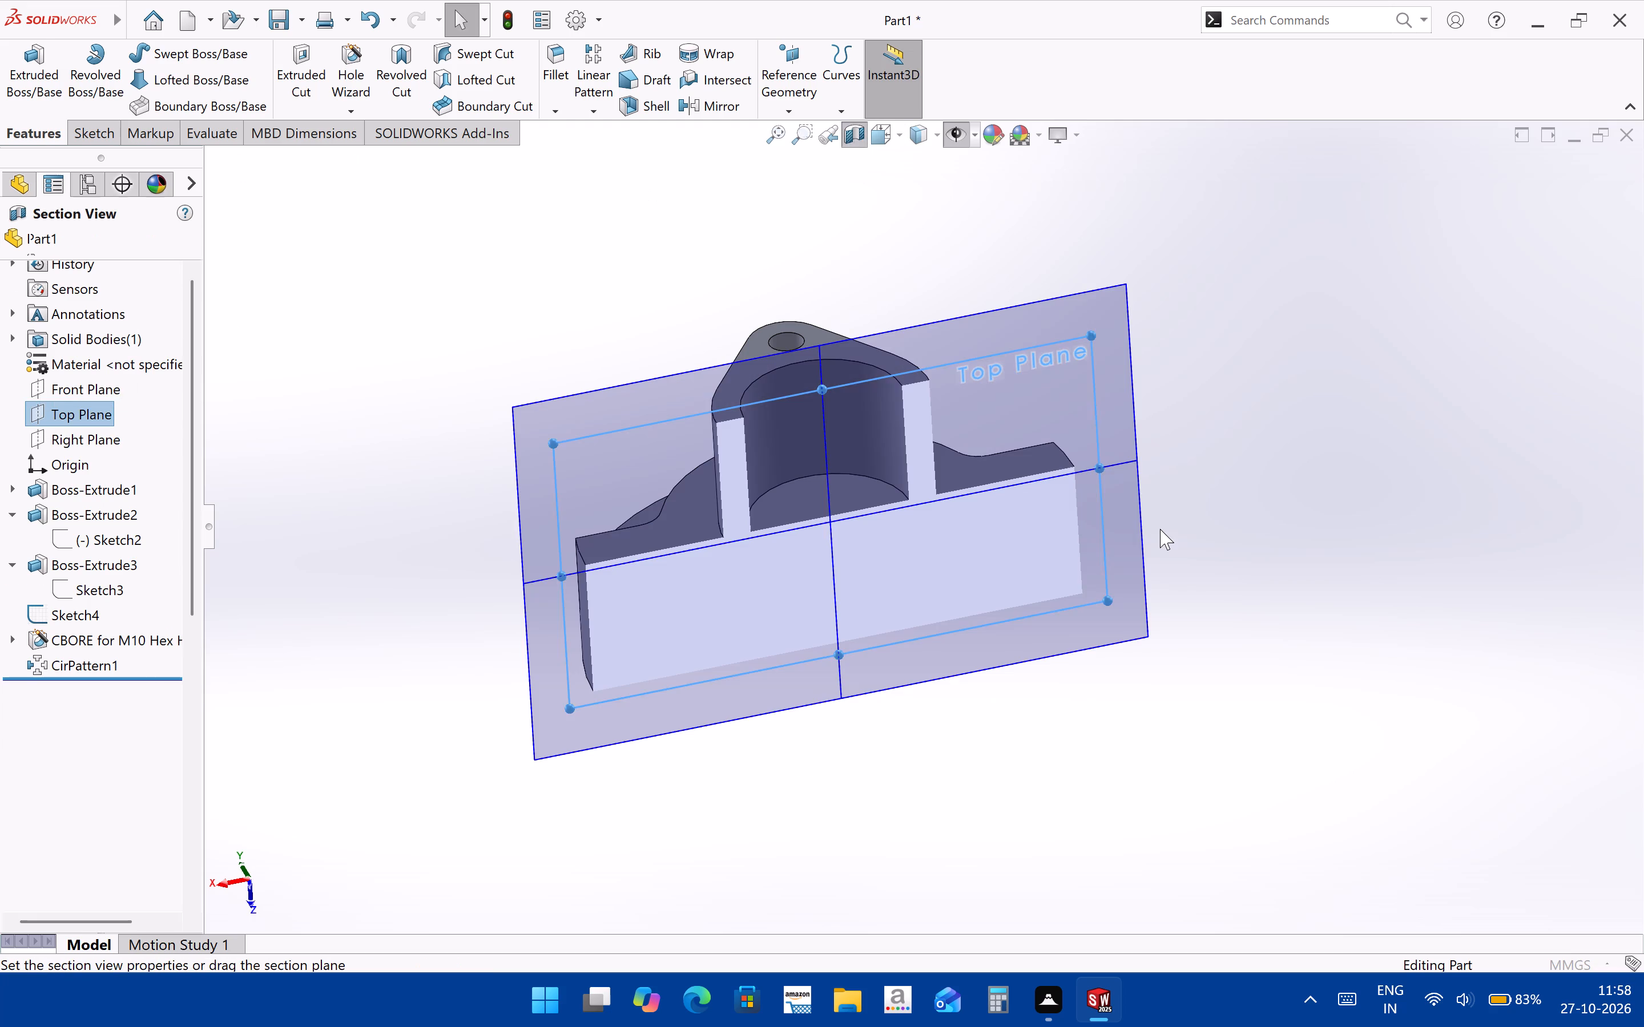
click(1575, 176)
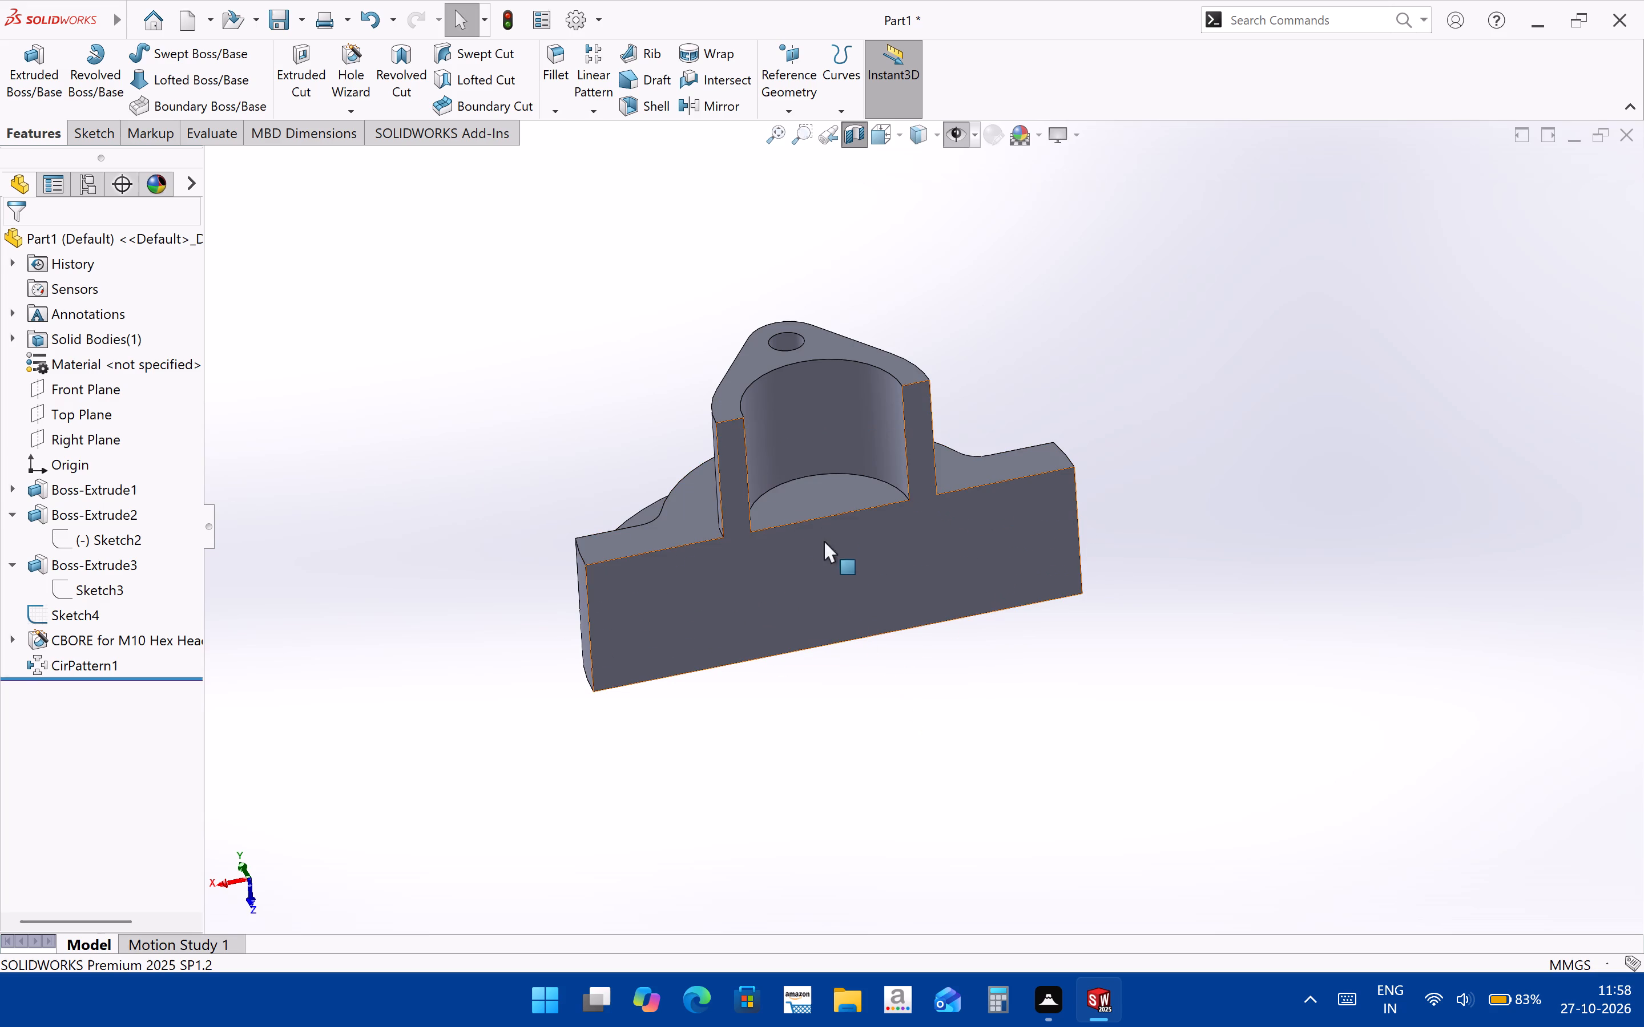
click(842, 588)
click(1296, 645)
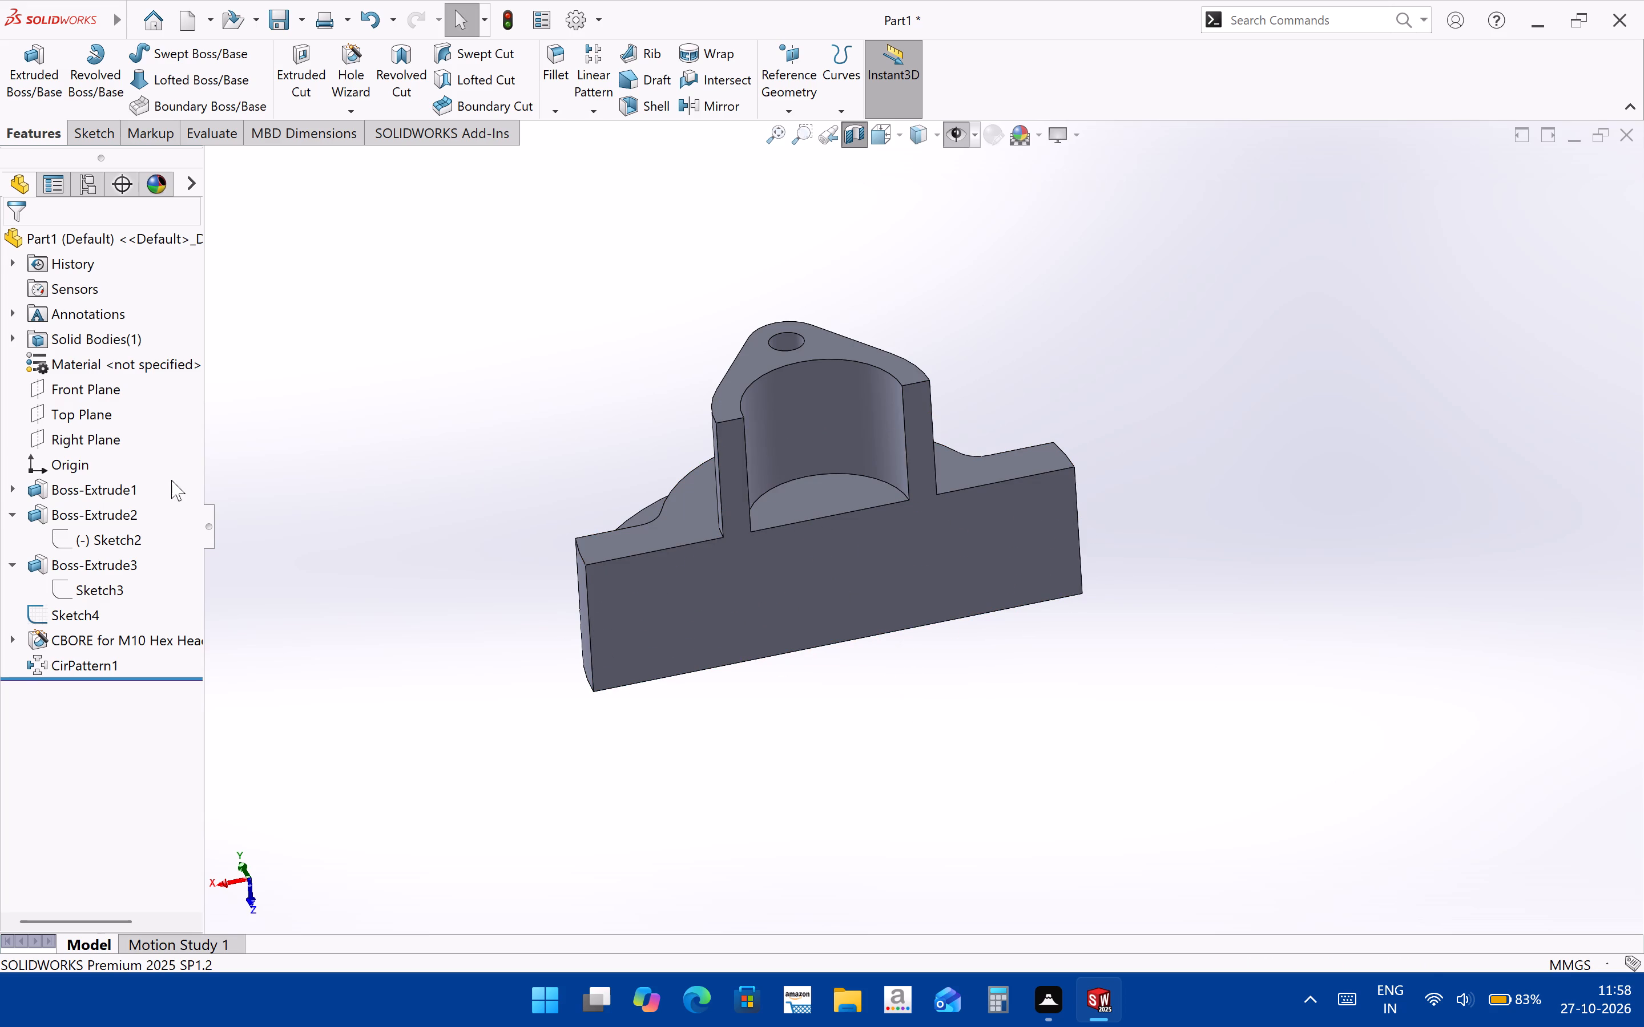
Examine the sectioned base, boss and central bore square-on to the Top Plane from both sides and from oblique angles.
click(95, 423)
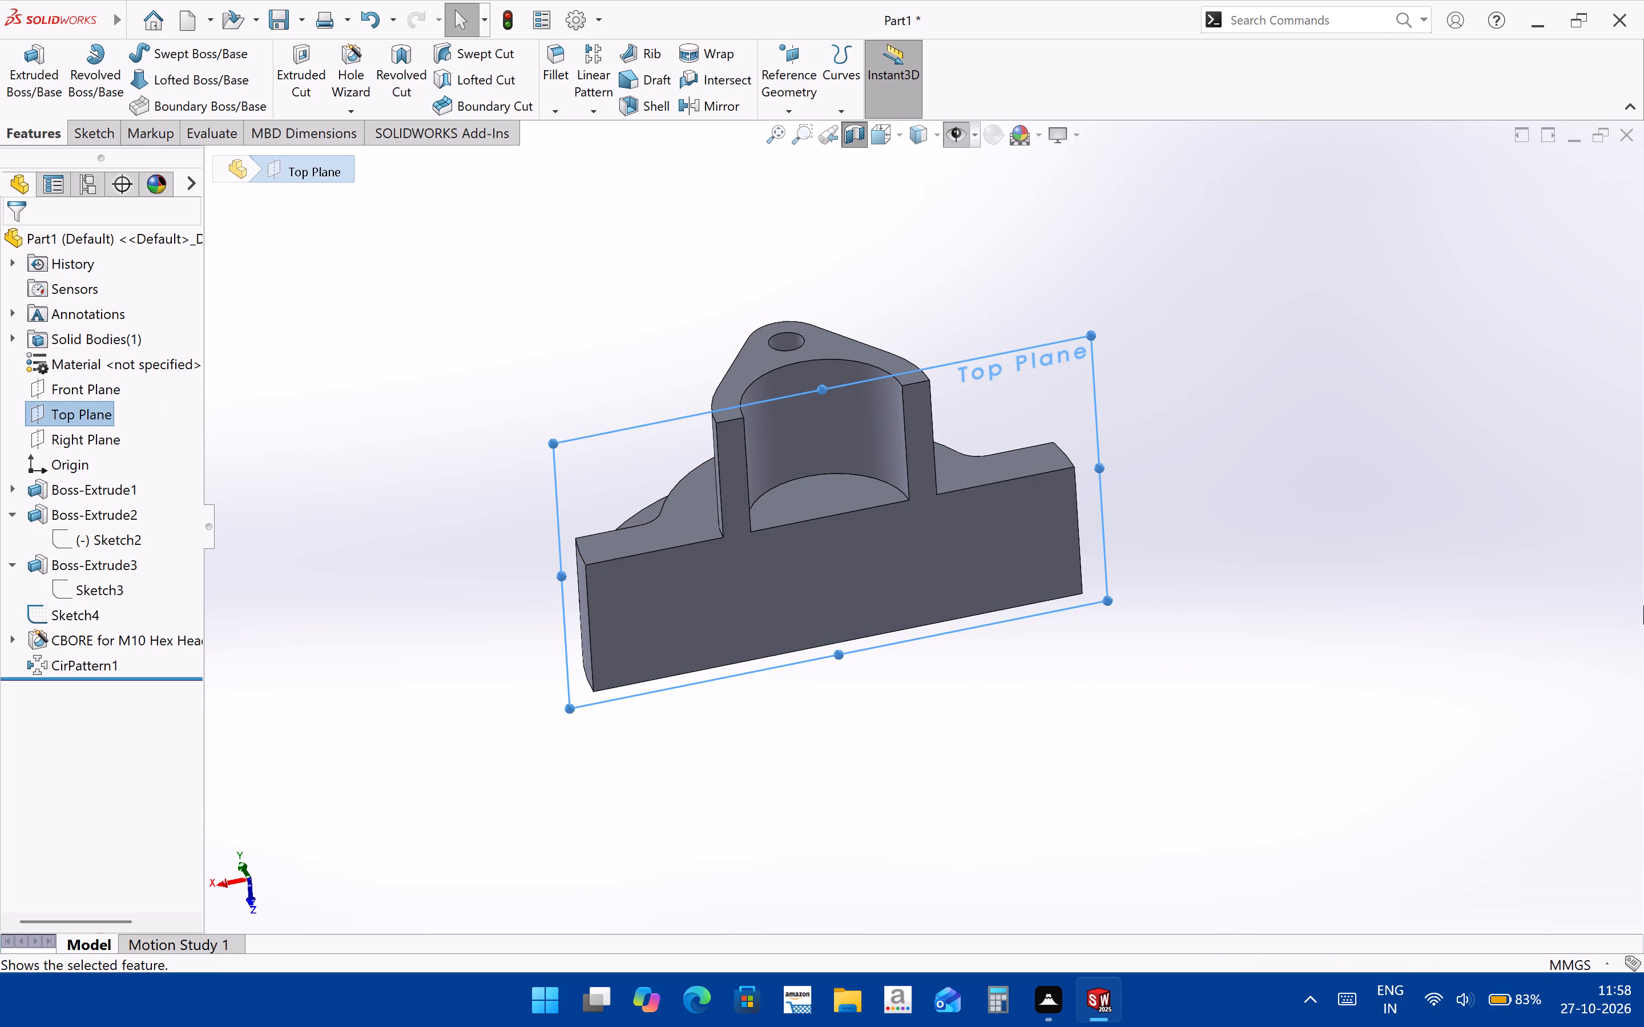
key(ctrl+8)
key(ctrl+8)
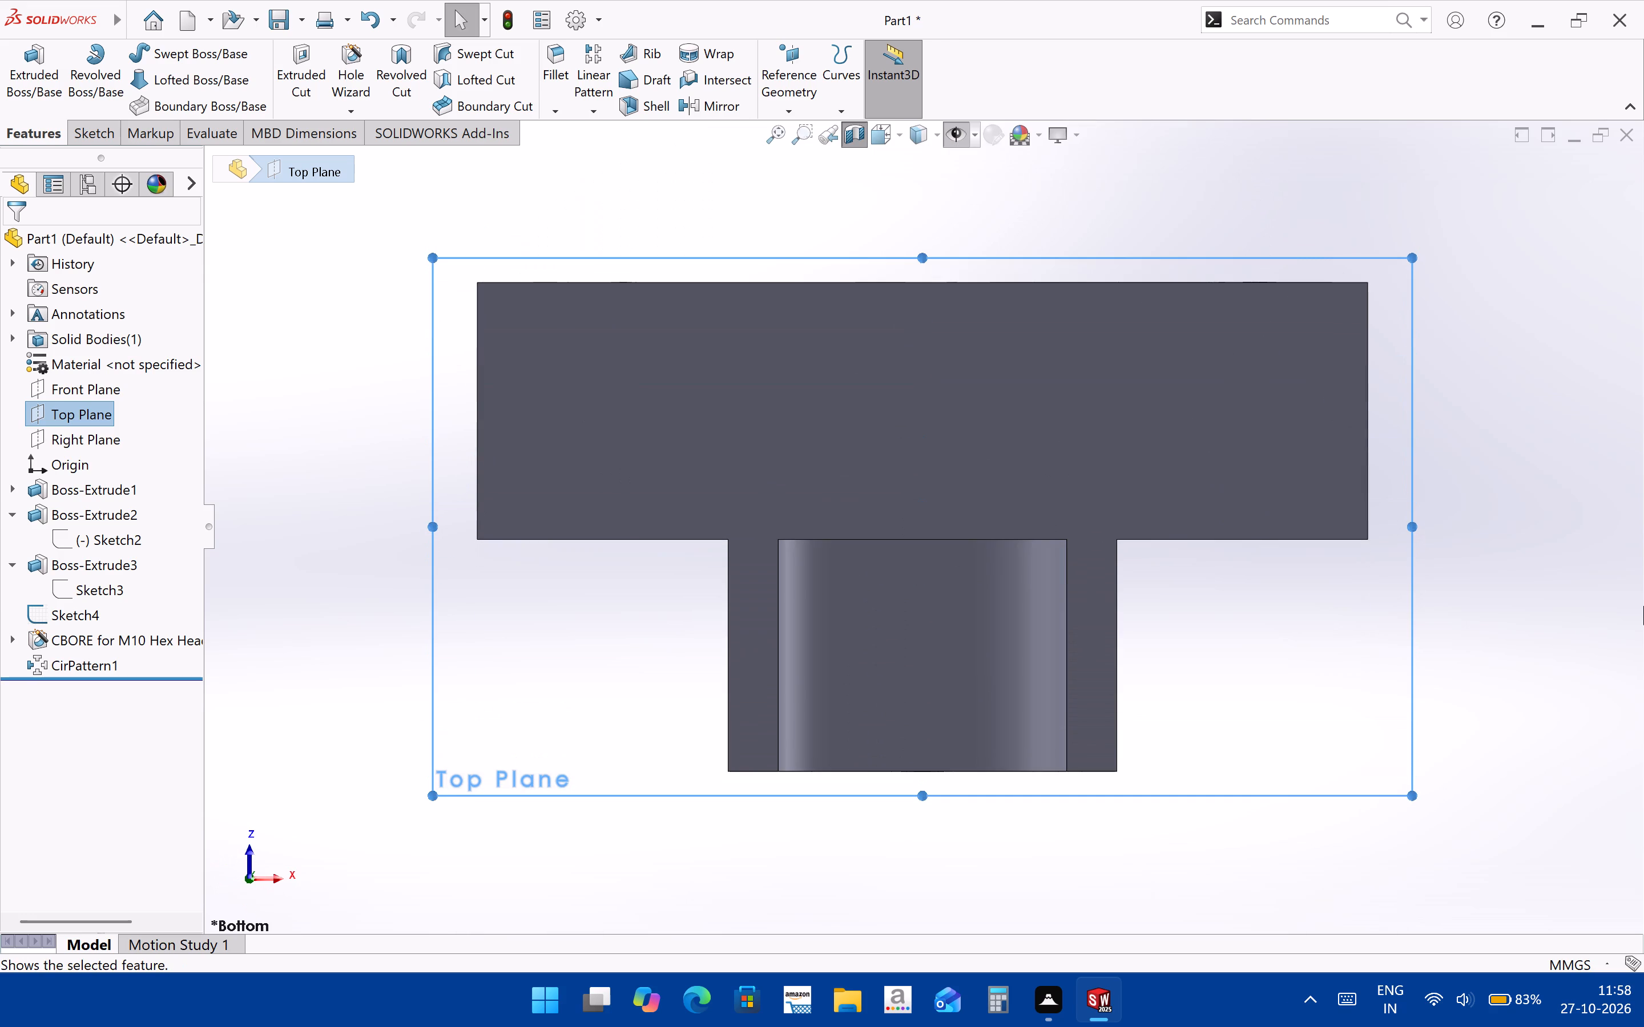
key(ctrl+8)
key(ctrl+8)
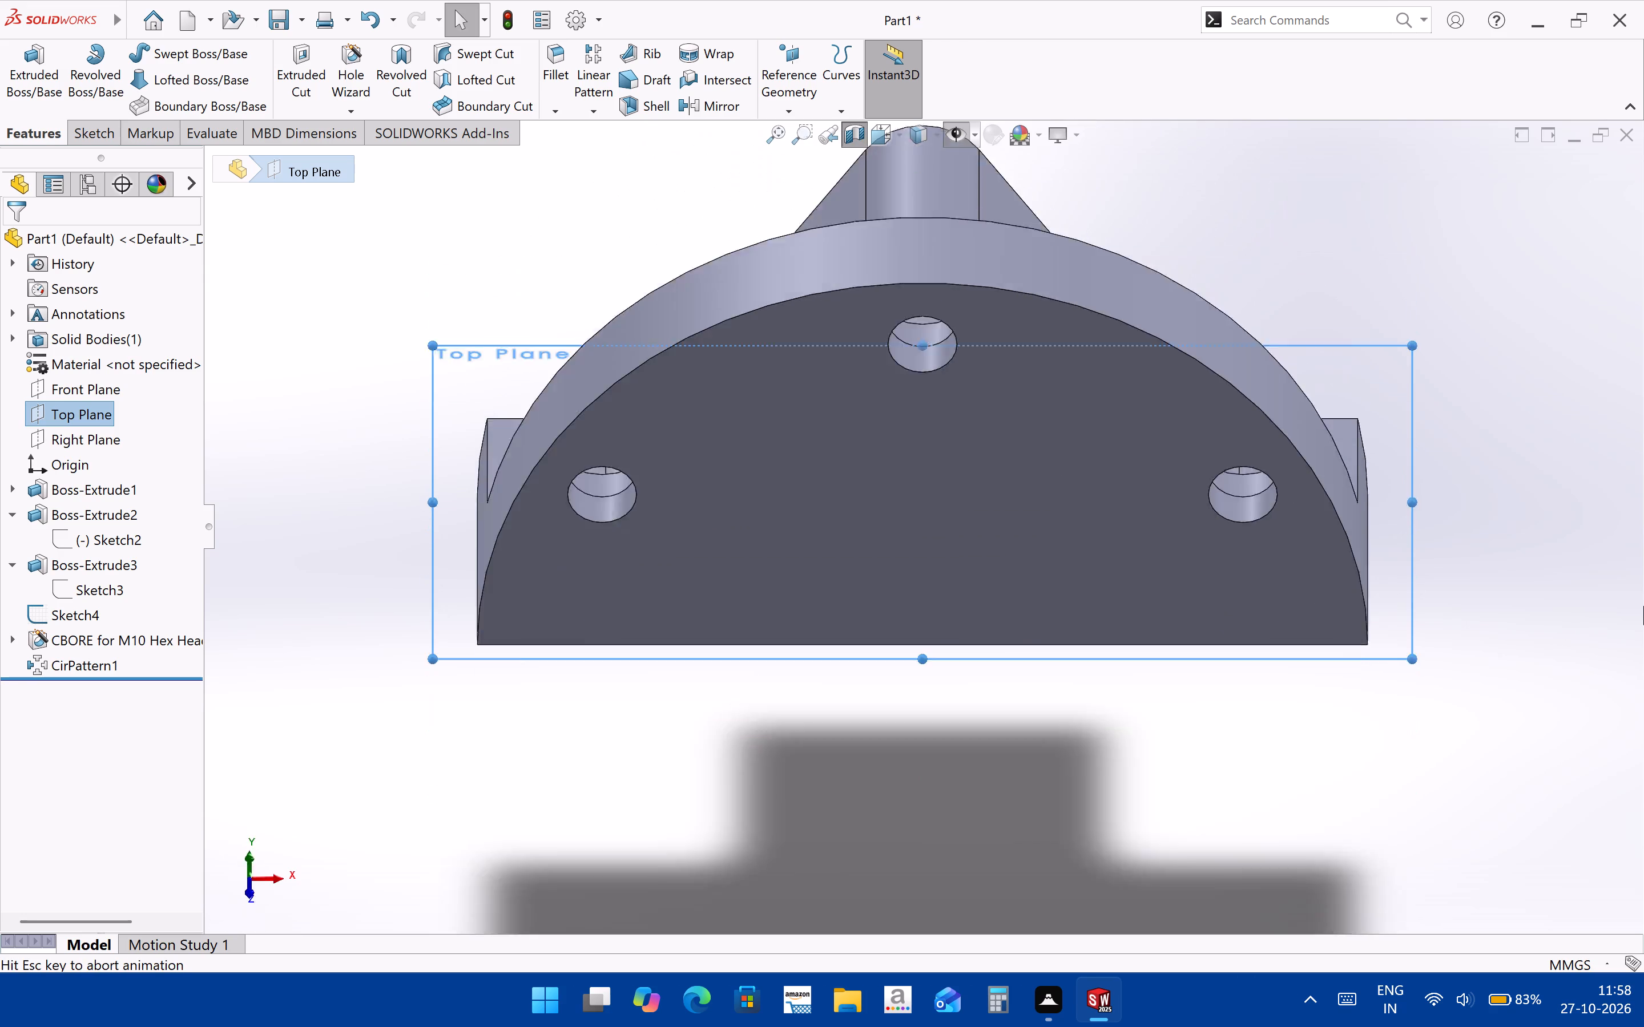
middle_drag(1215, 576, 893, 631)
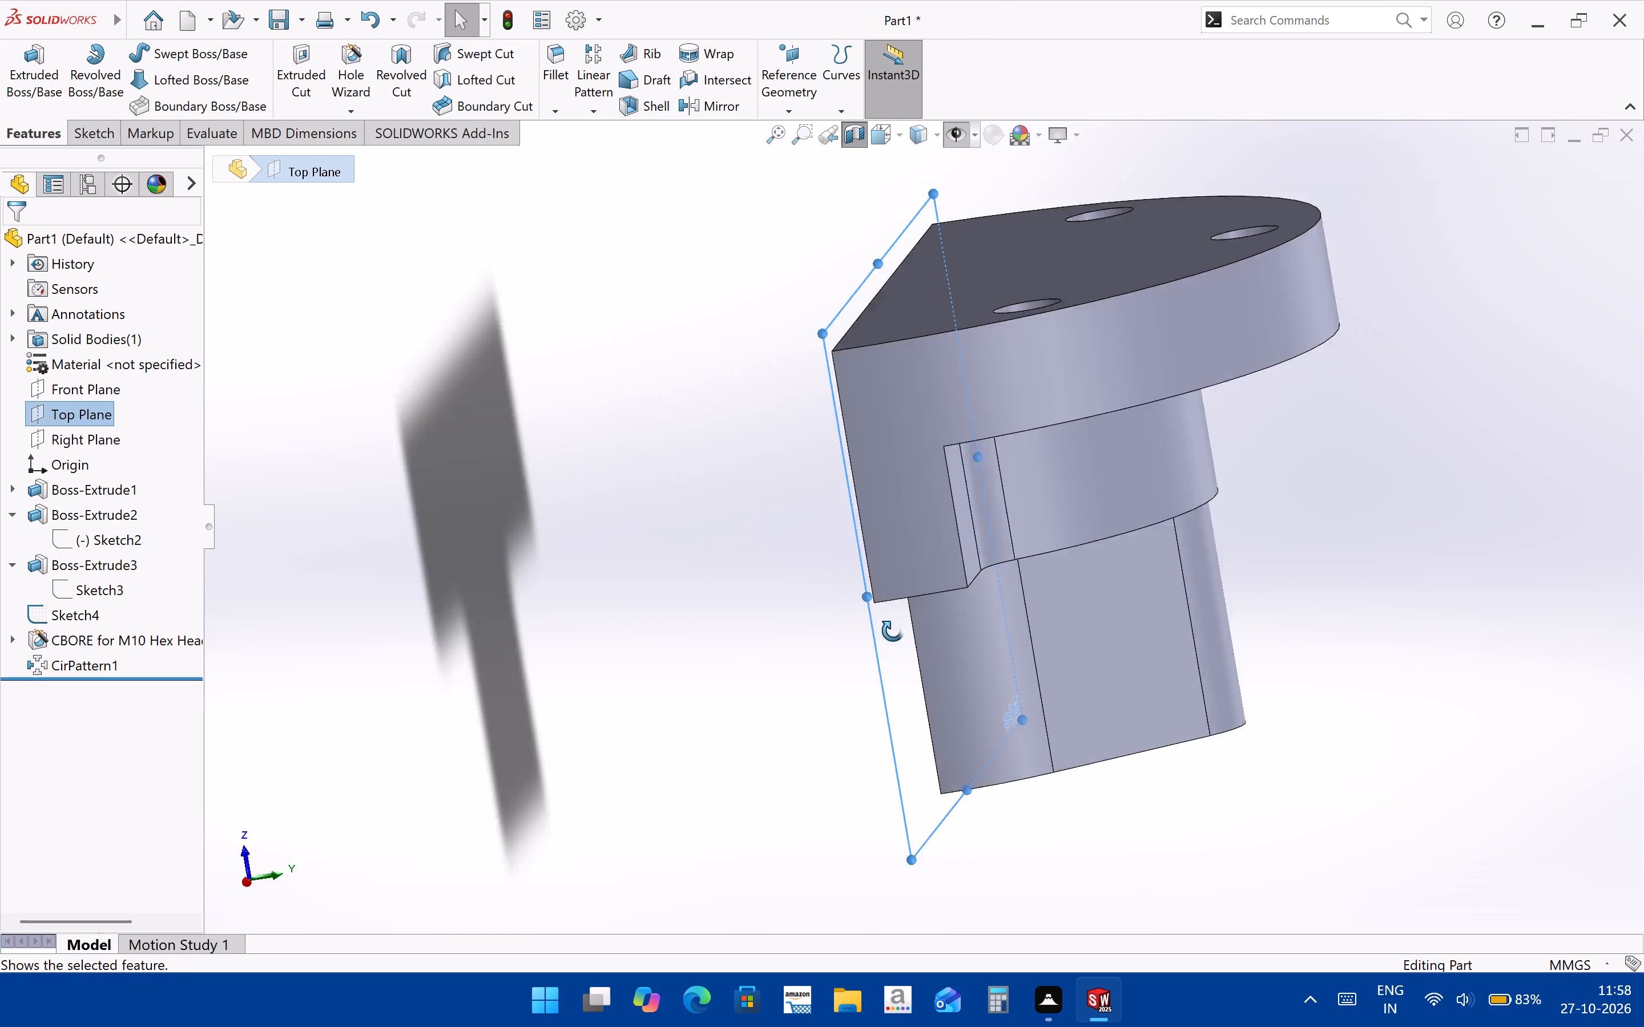
middle_drag(893, 631, 791, 1026)
middle_drag(914, 650, 881, 935)
scroll(914, 693, down, 1)
scroll(885, 604, up, 3)
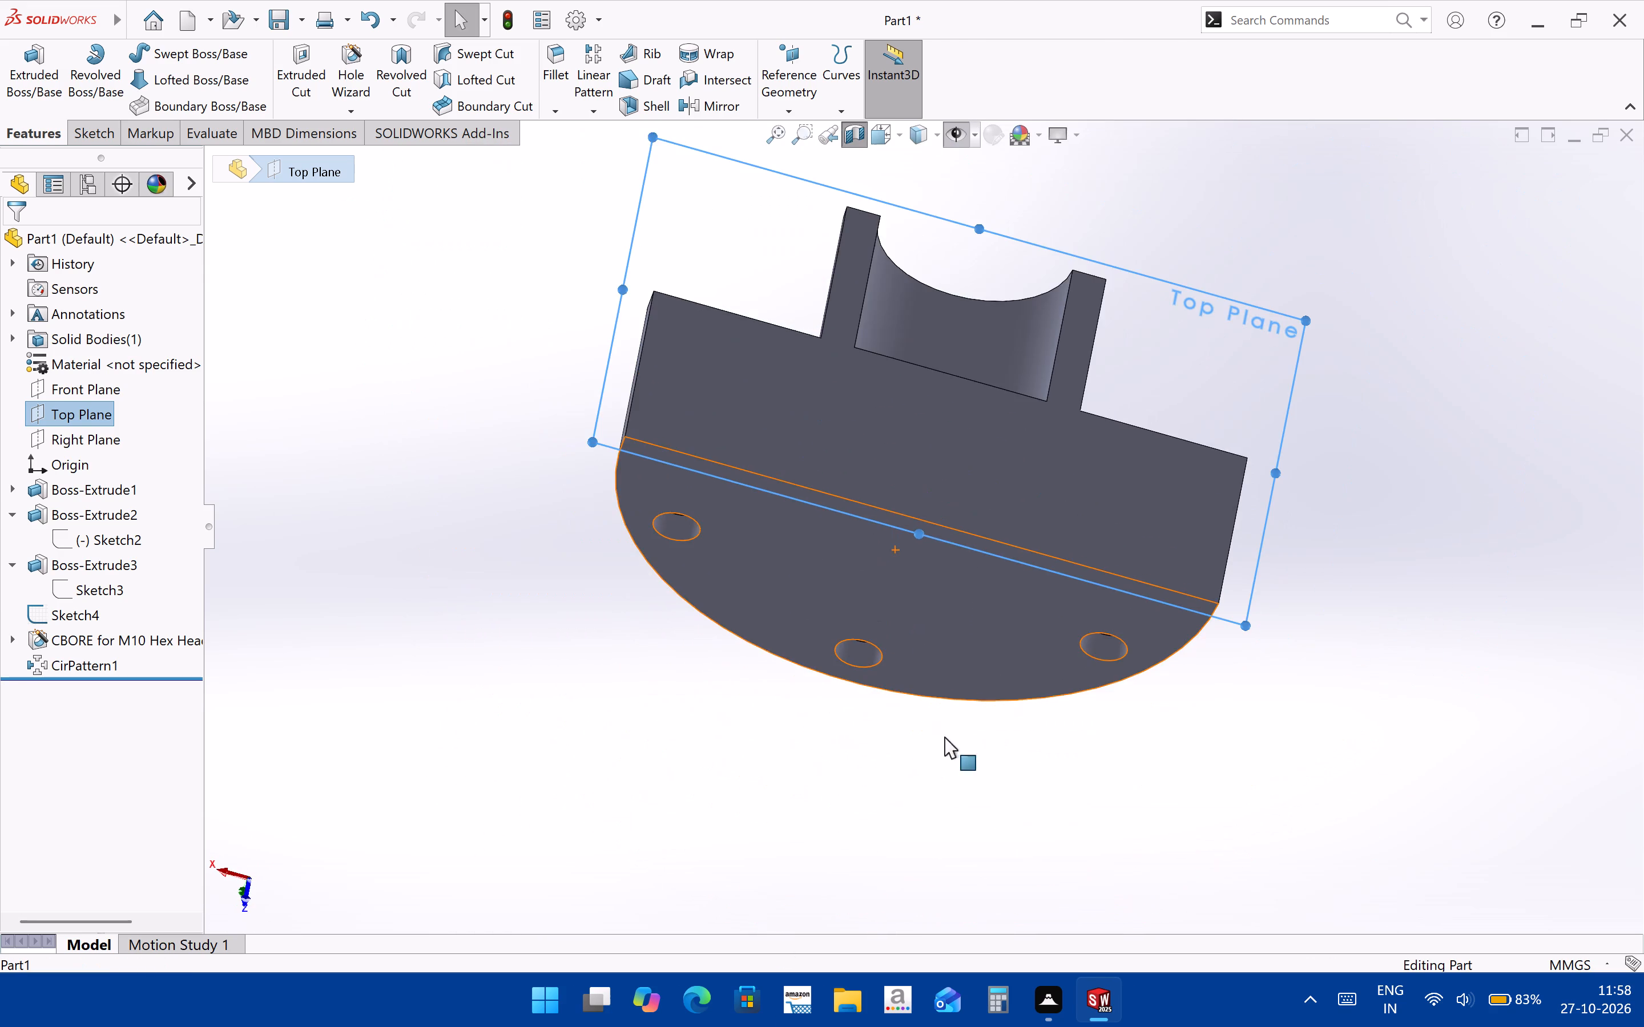
middle_drag(881, 430, 868, 560)
key(ctrl+8)
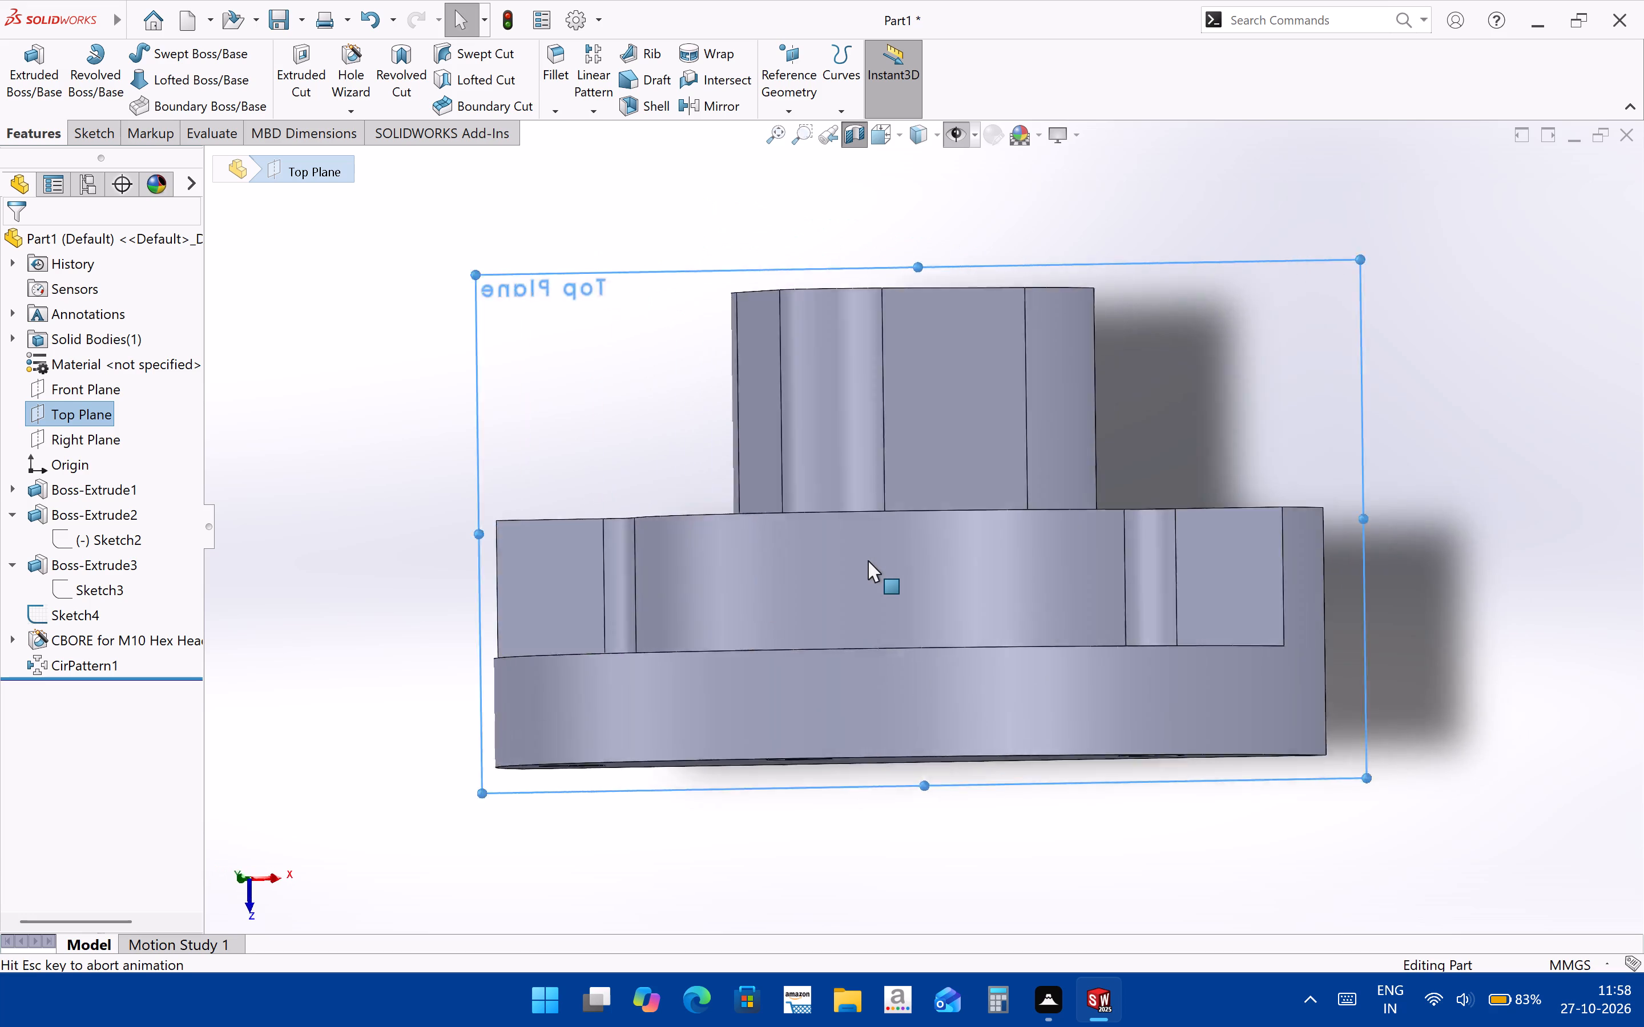
key(ctrl+8)
key(ctrl+8)
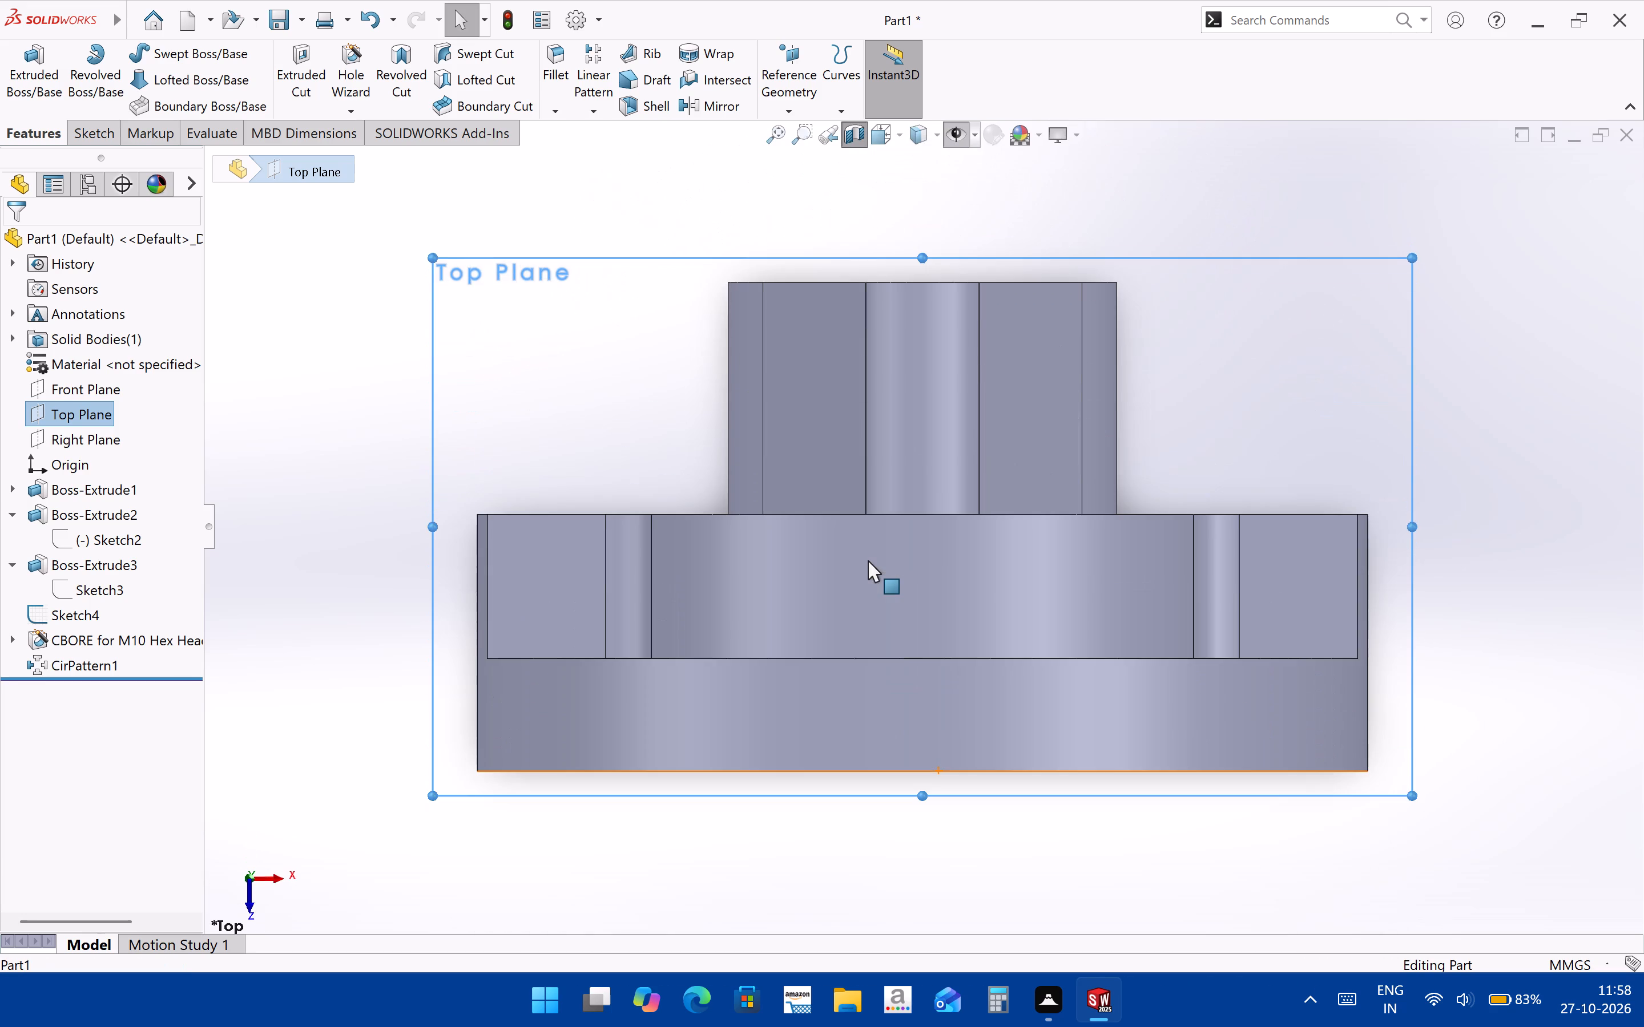
middle_drag(1073, 586, 679, 627)
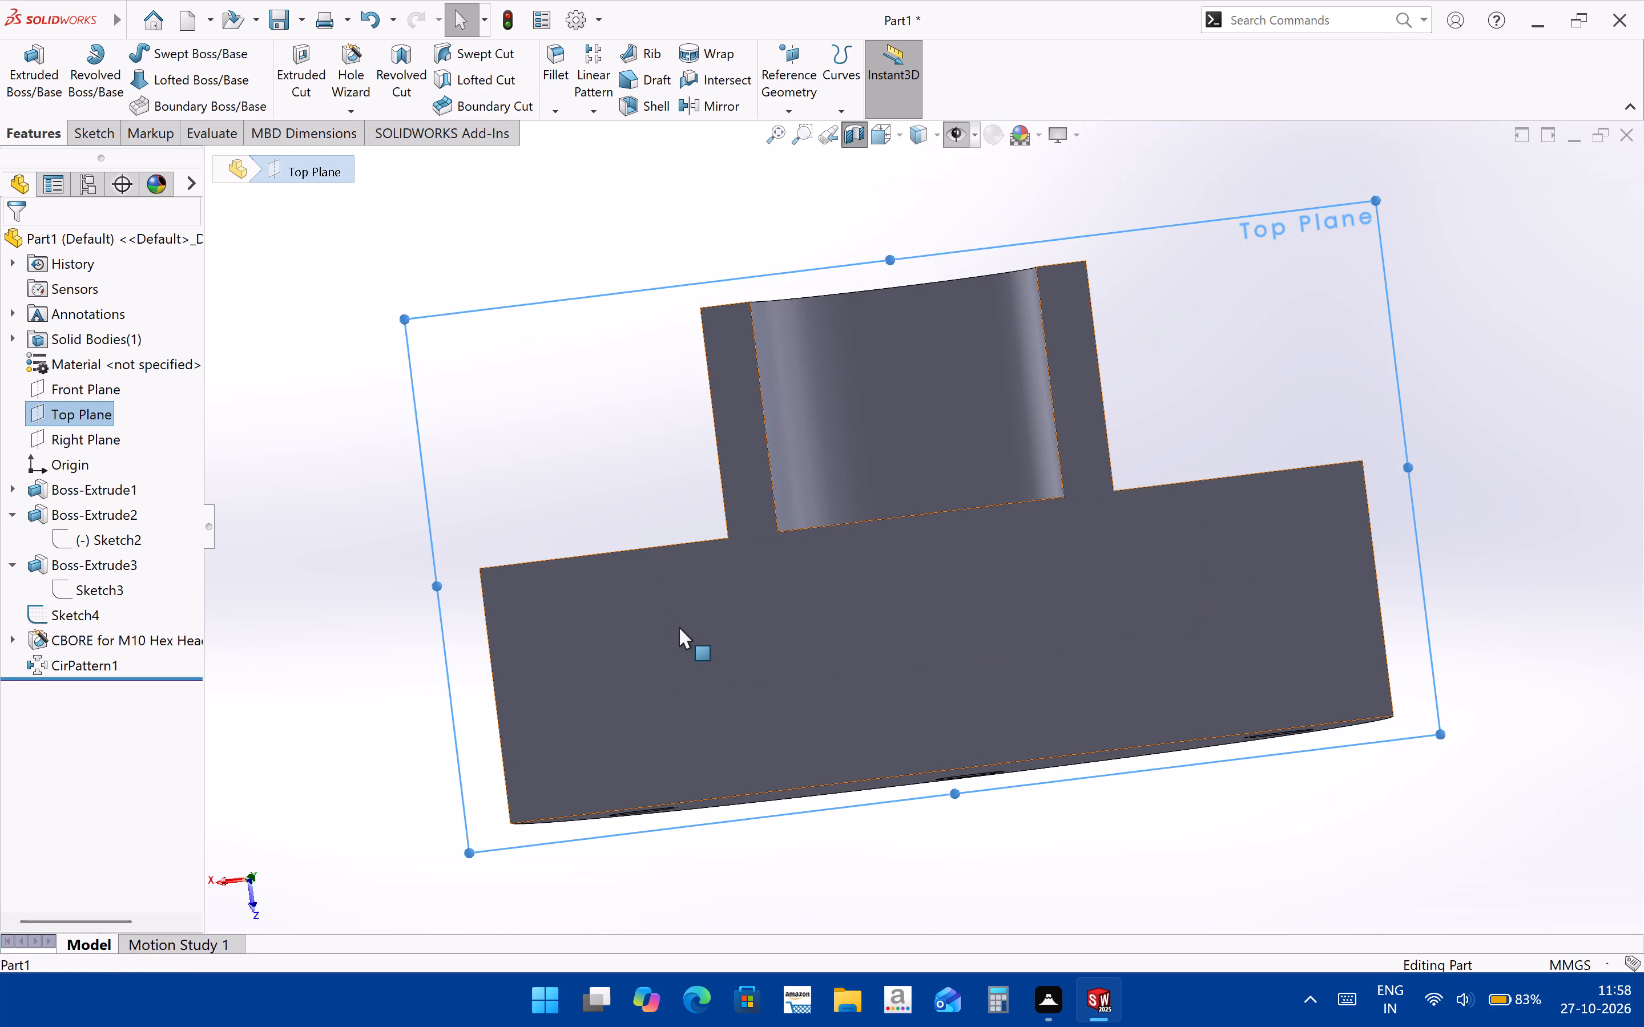
key(ctrl+8)
key(ctrl+8)
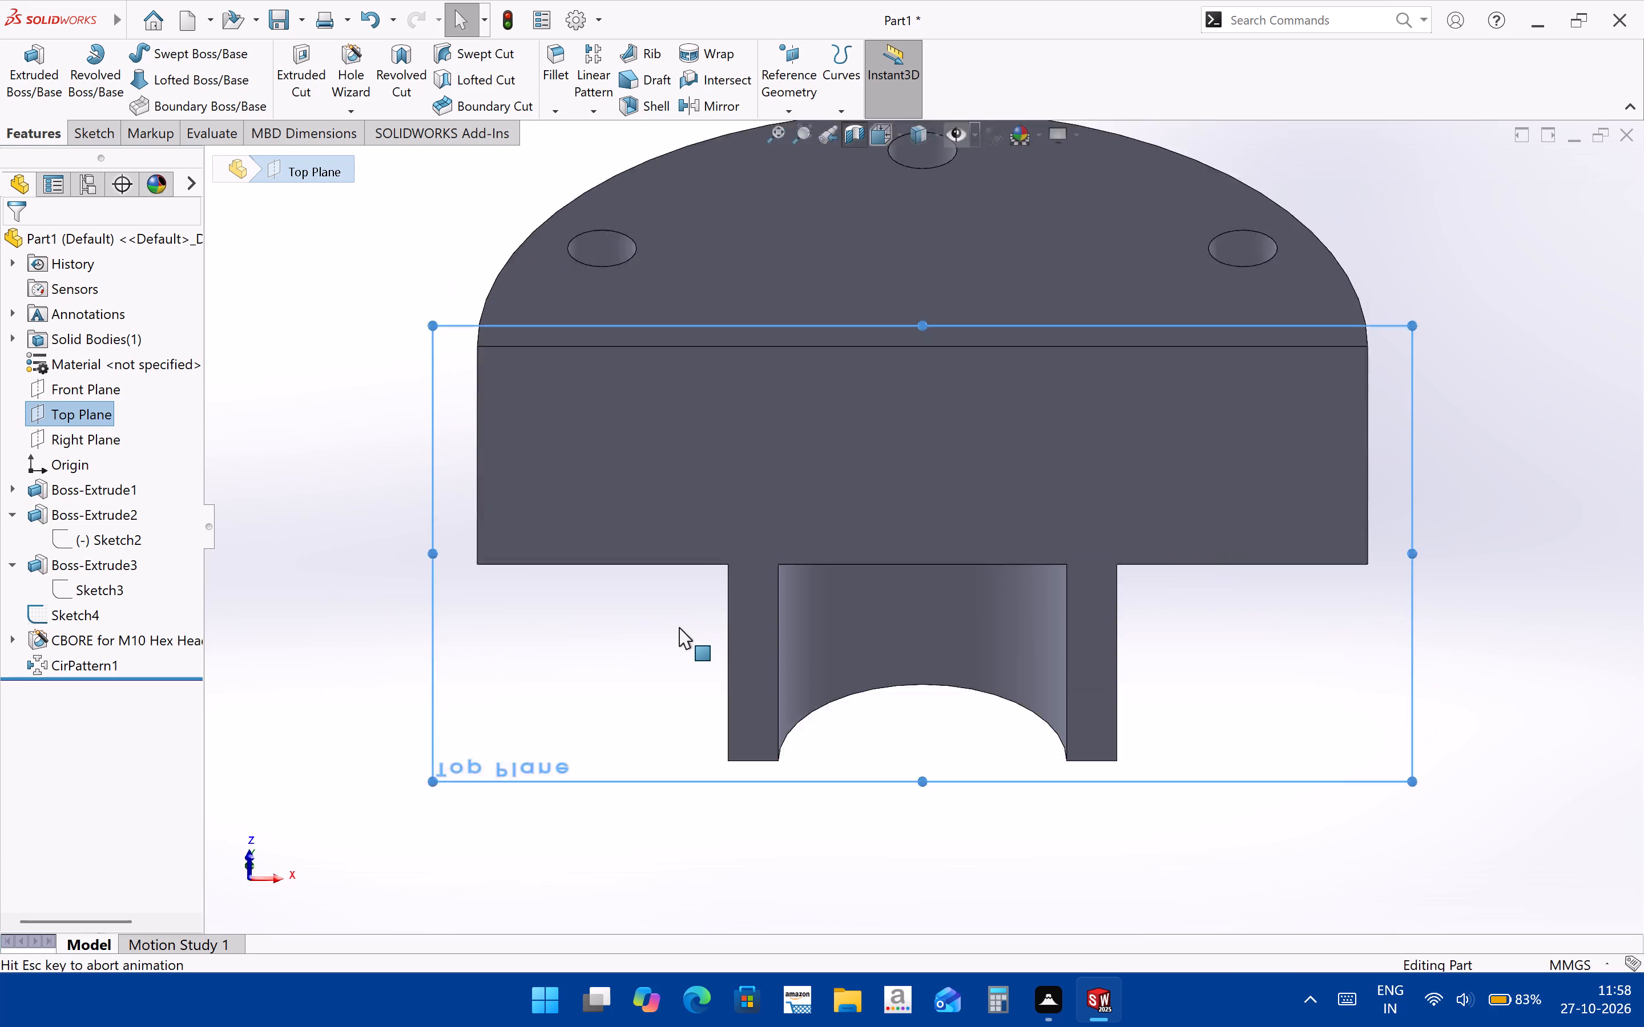
key(ctrl+8)
key(ctrl+8)
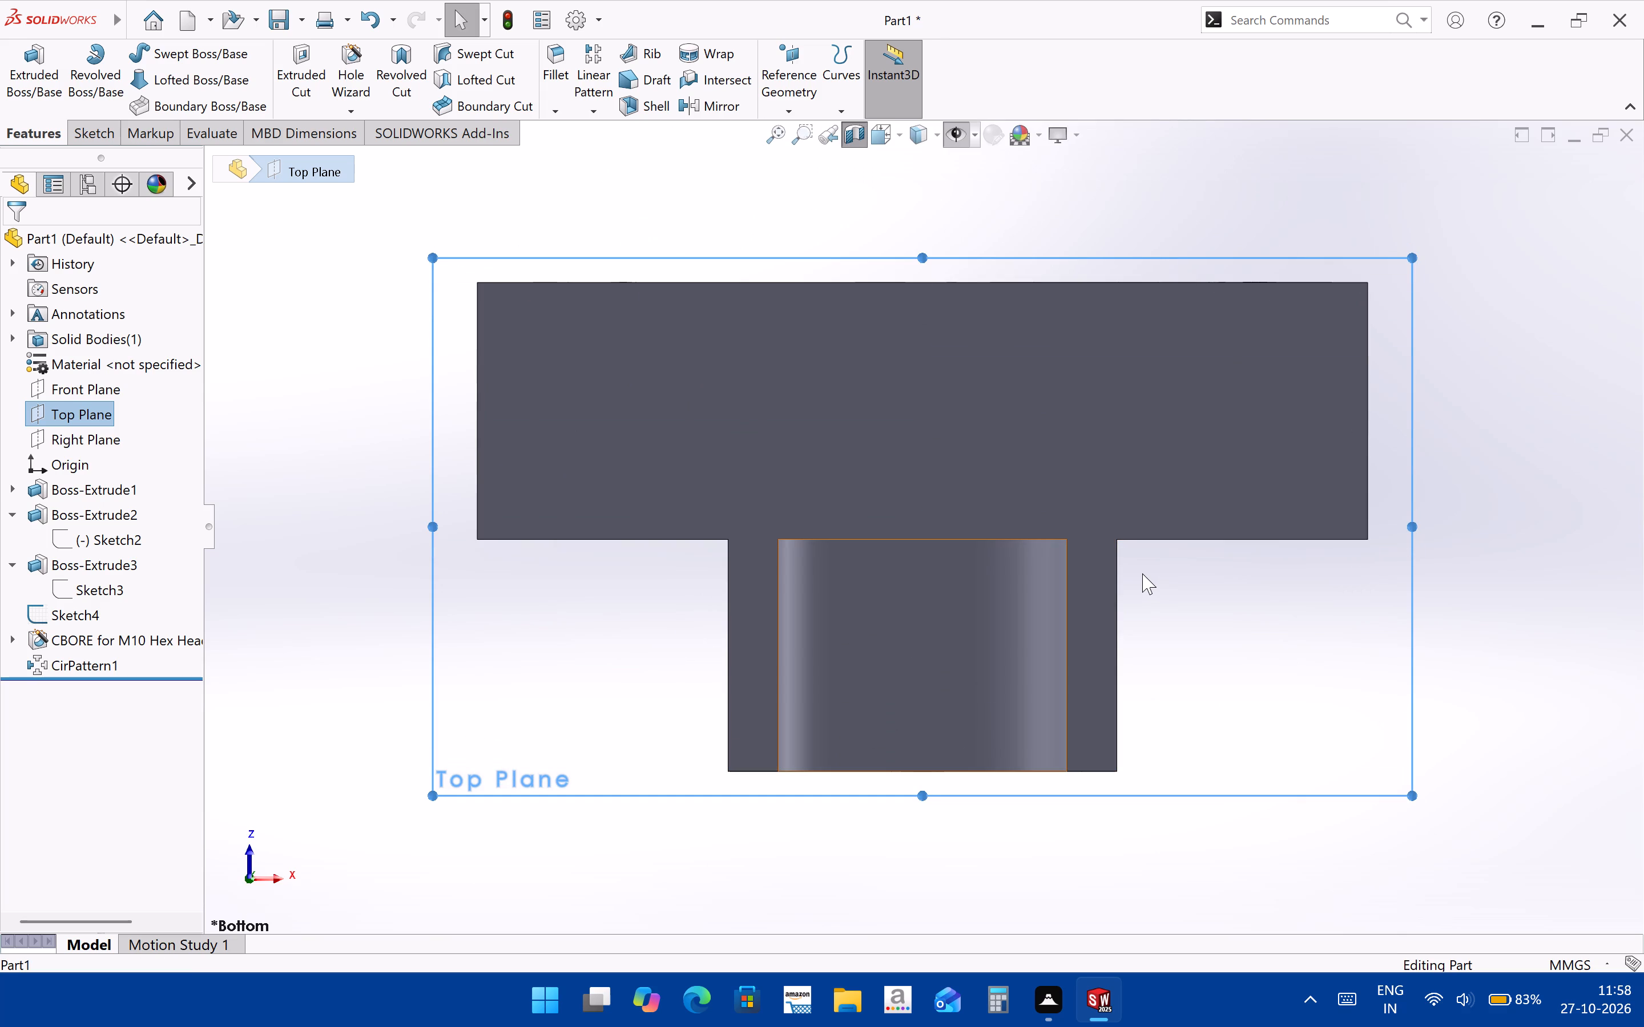
middle_drag(1139, 573, 837, 746)
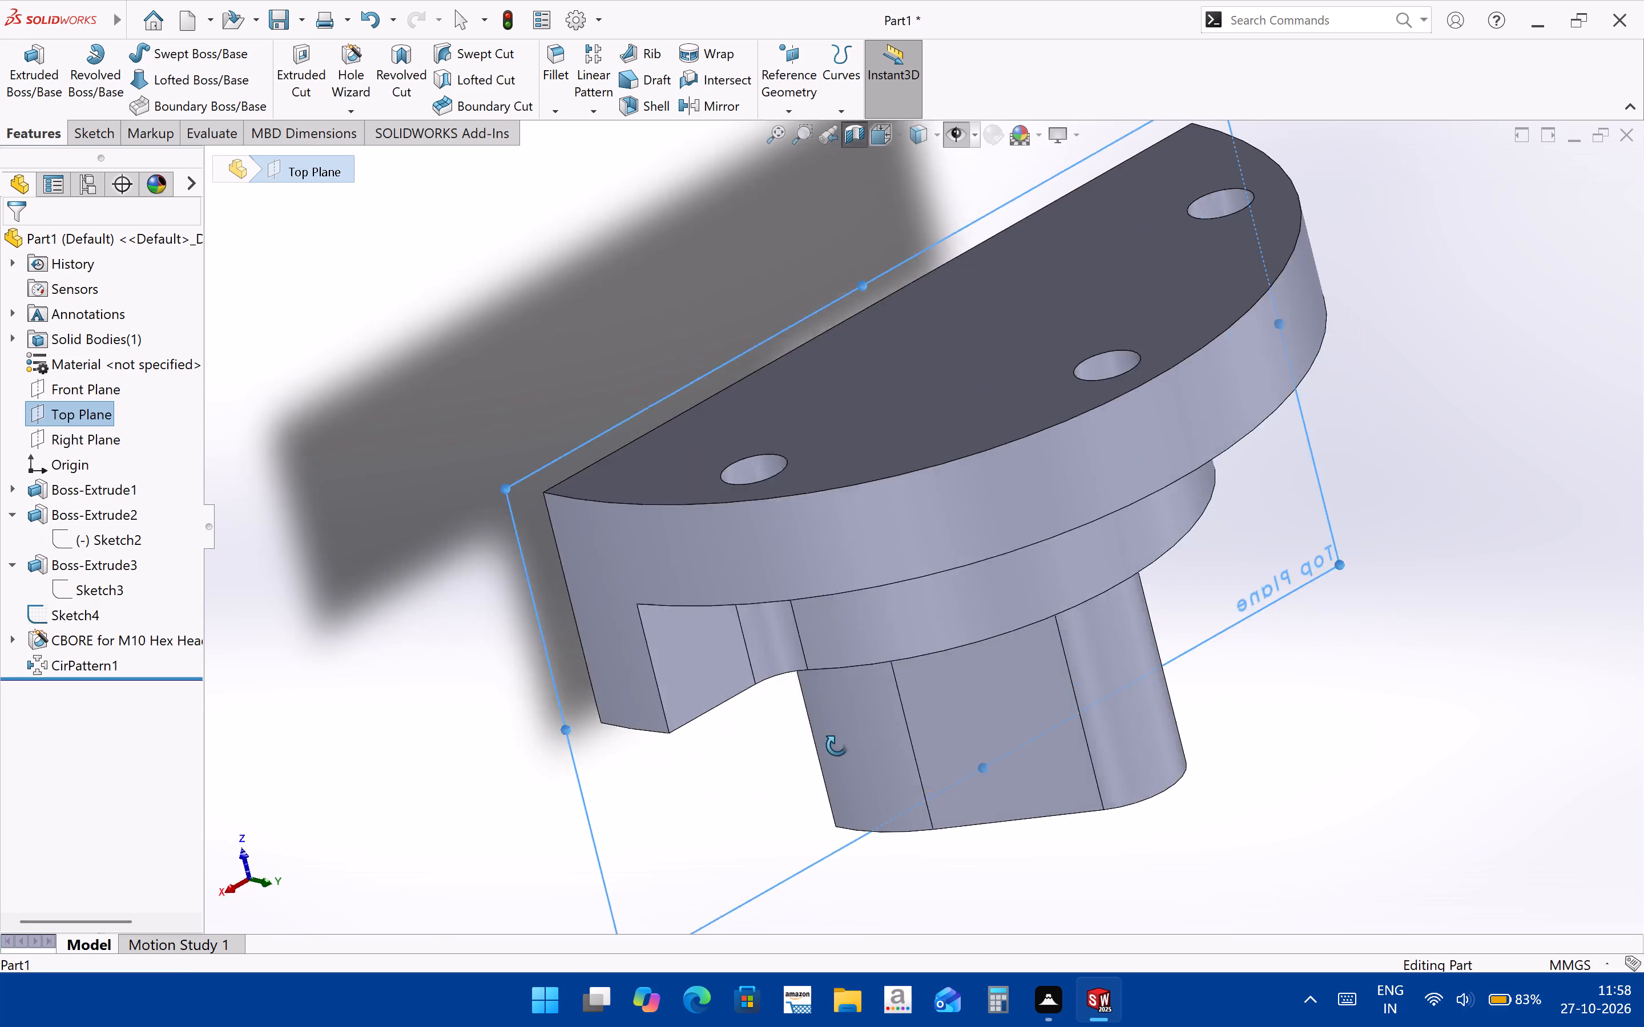
middle_drag(837, 746, 982, 1018)
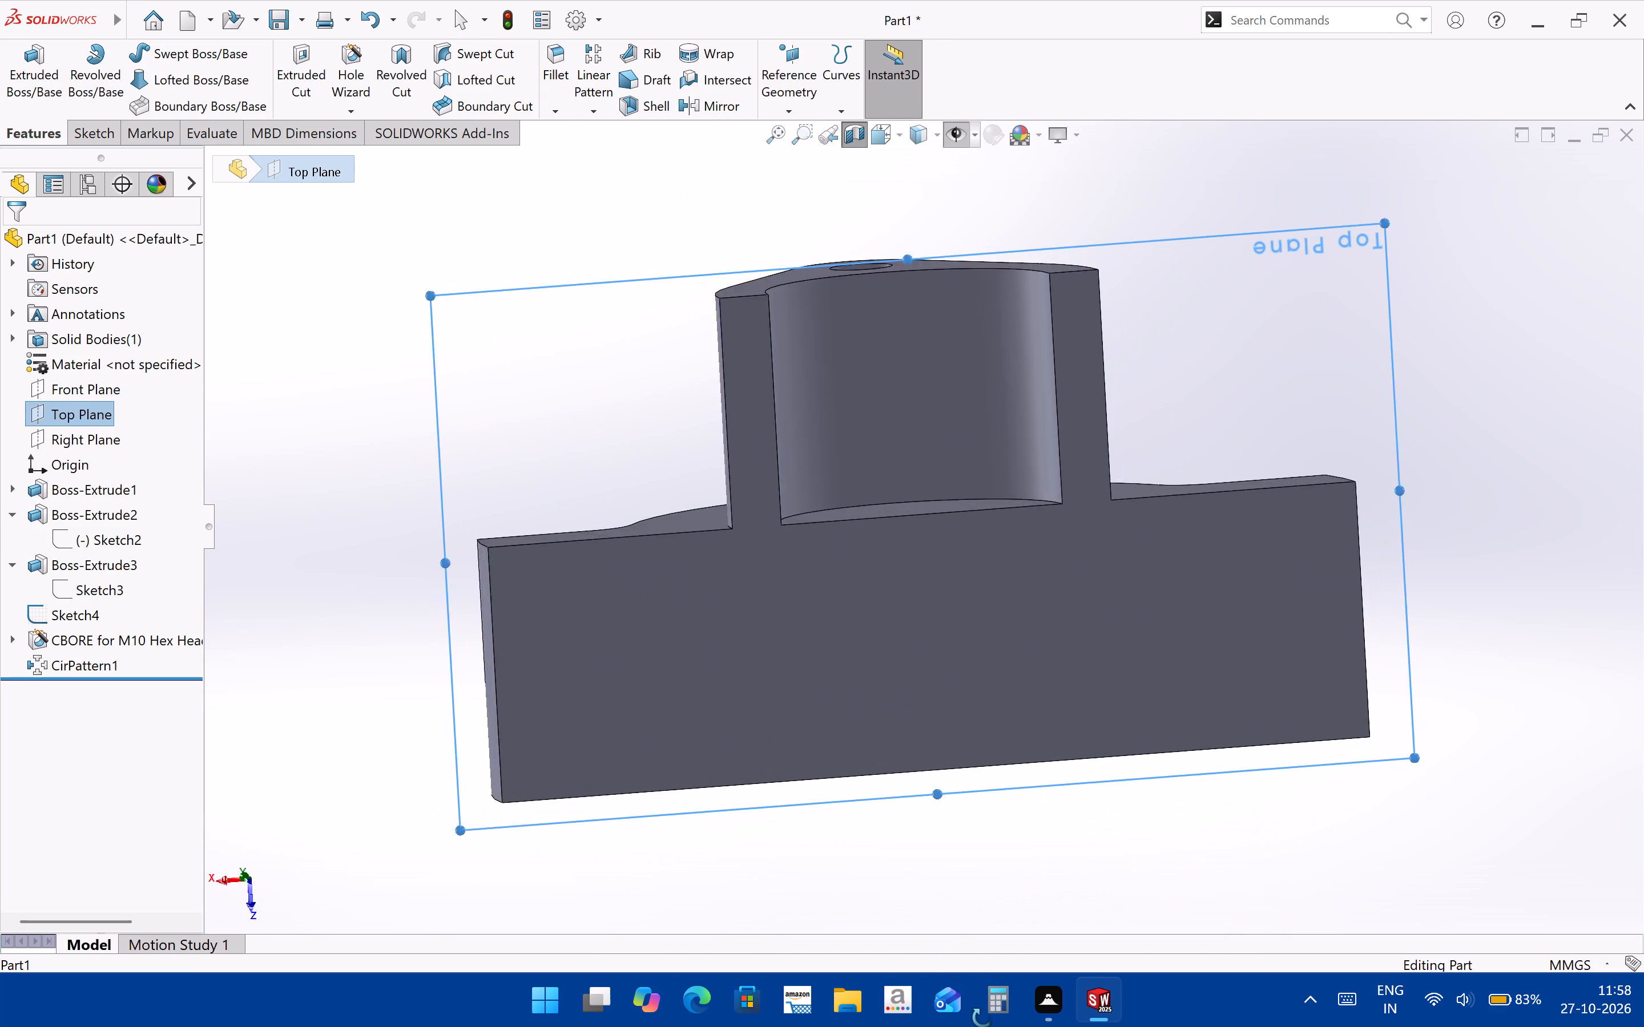
middle_drag(982, 1018, 963, 1025)
key(ctrl+8)
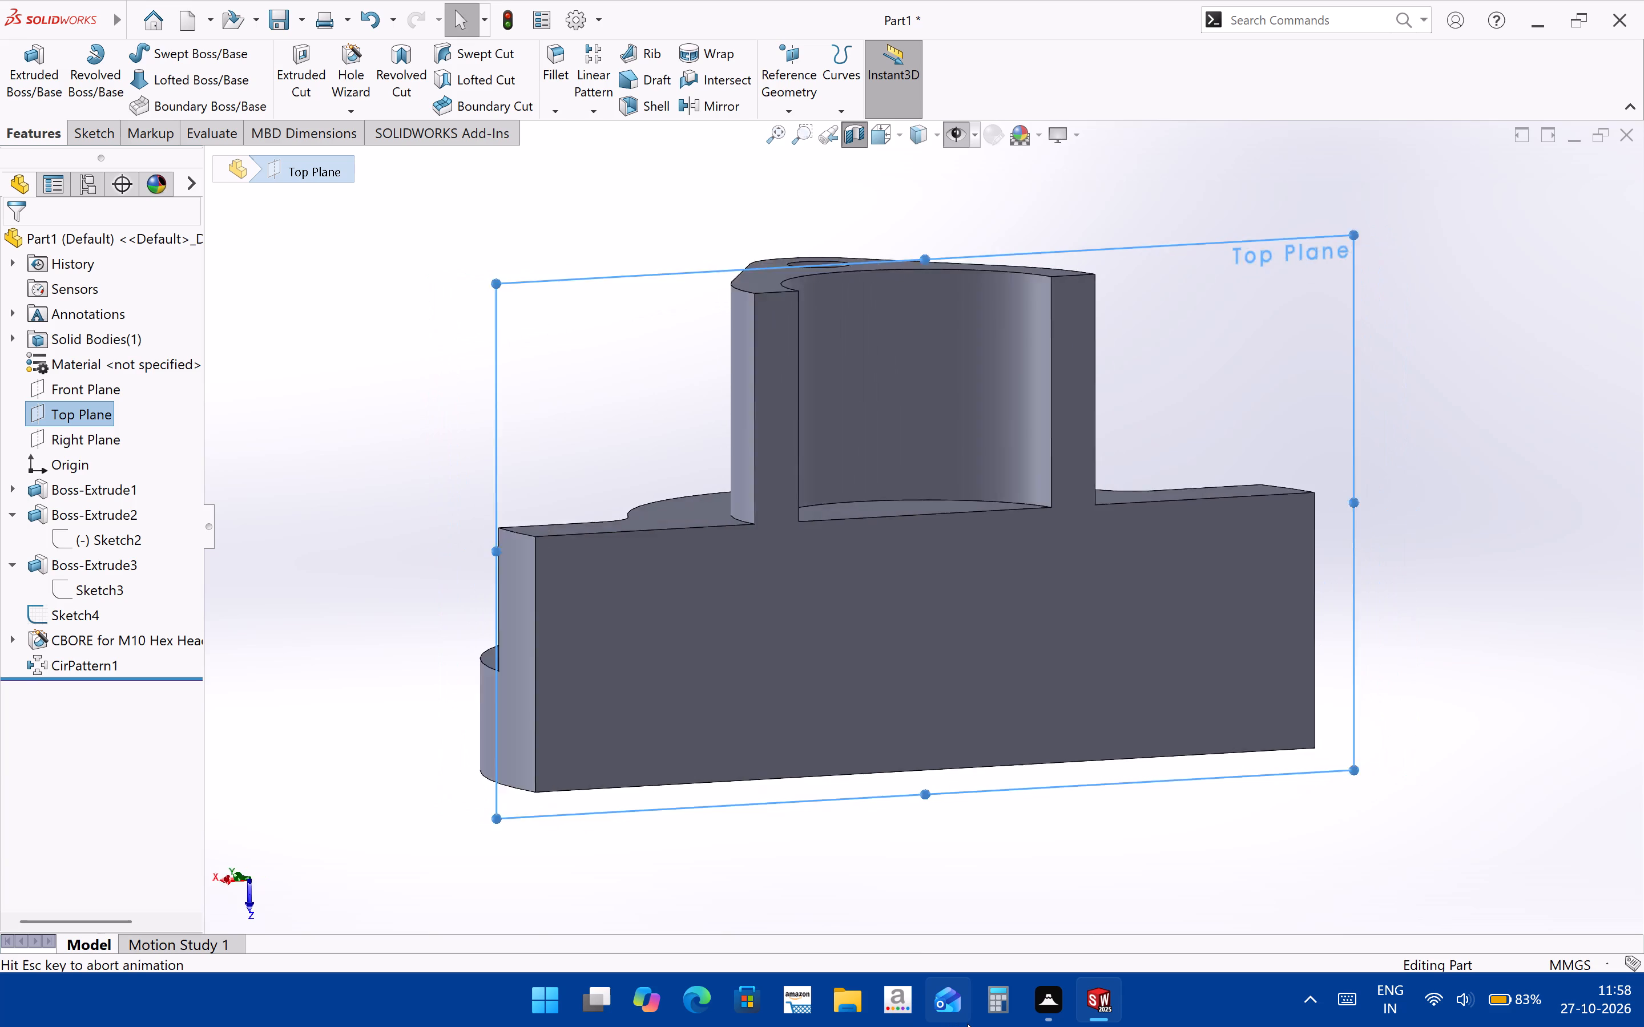
key(ctrl+8)
key(ctrl+8)
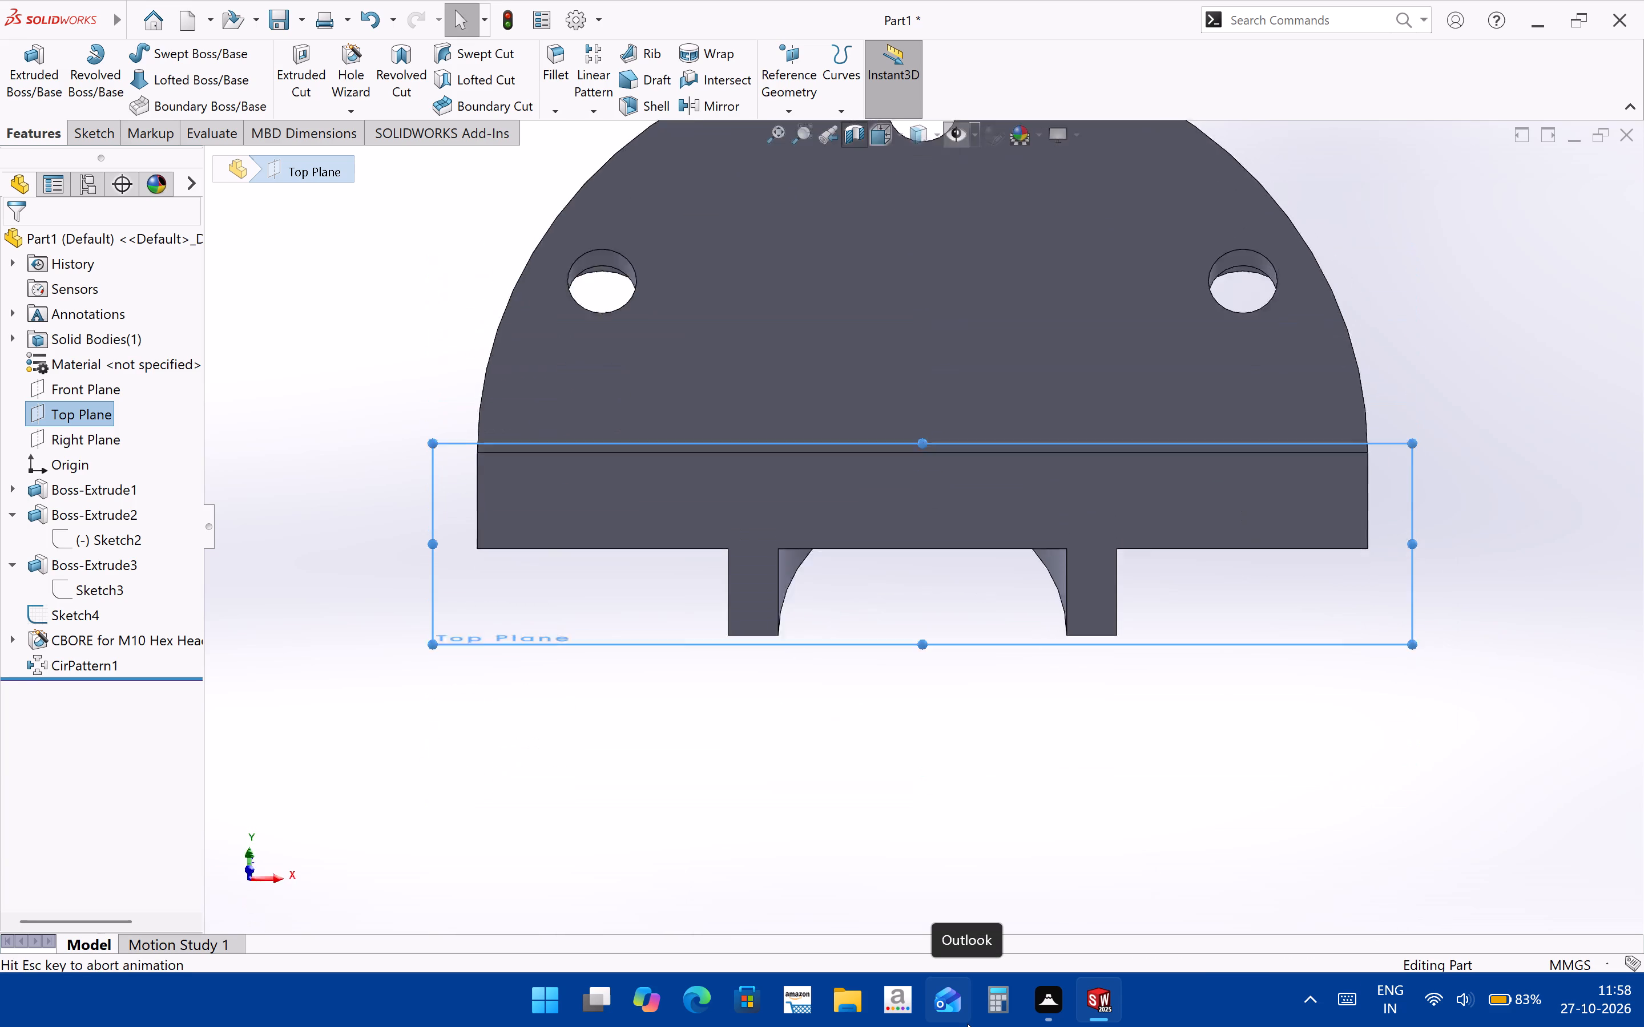
key(ctrl+8)
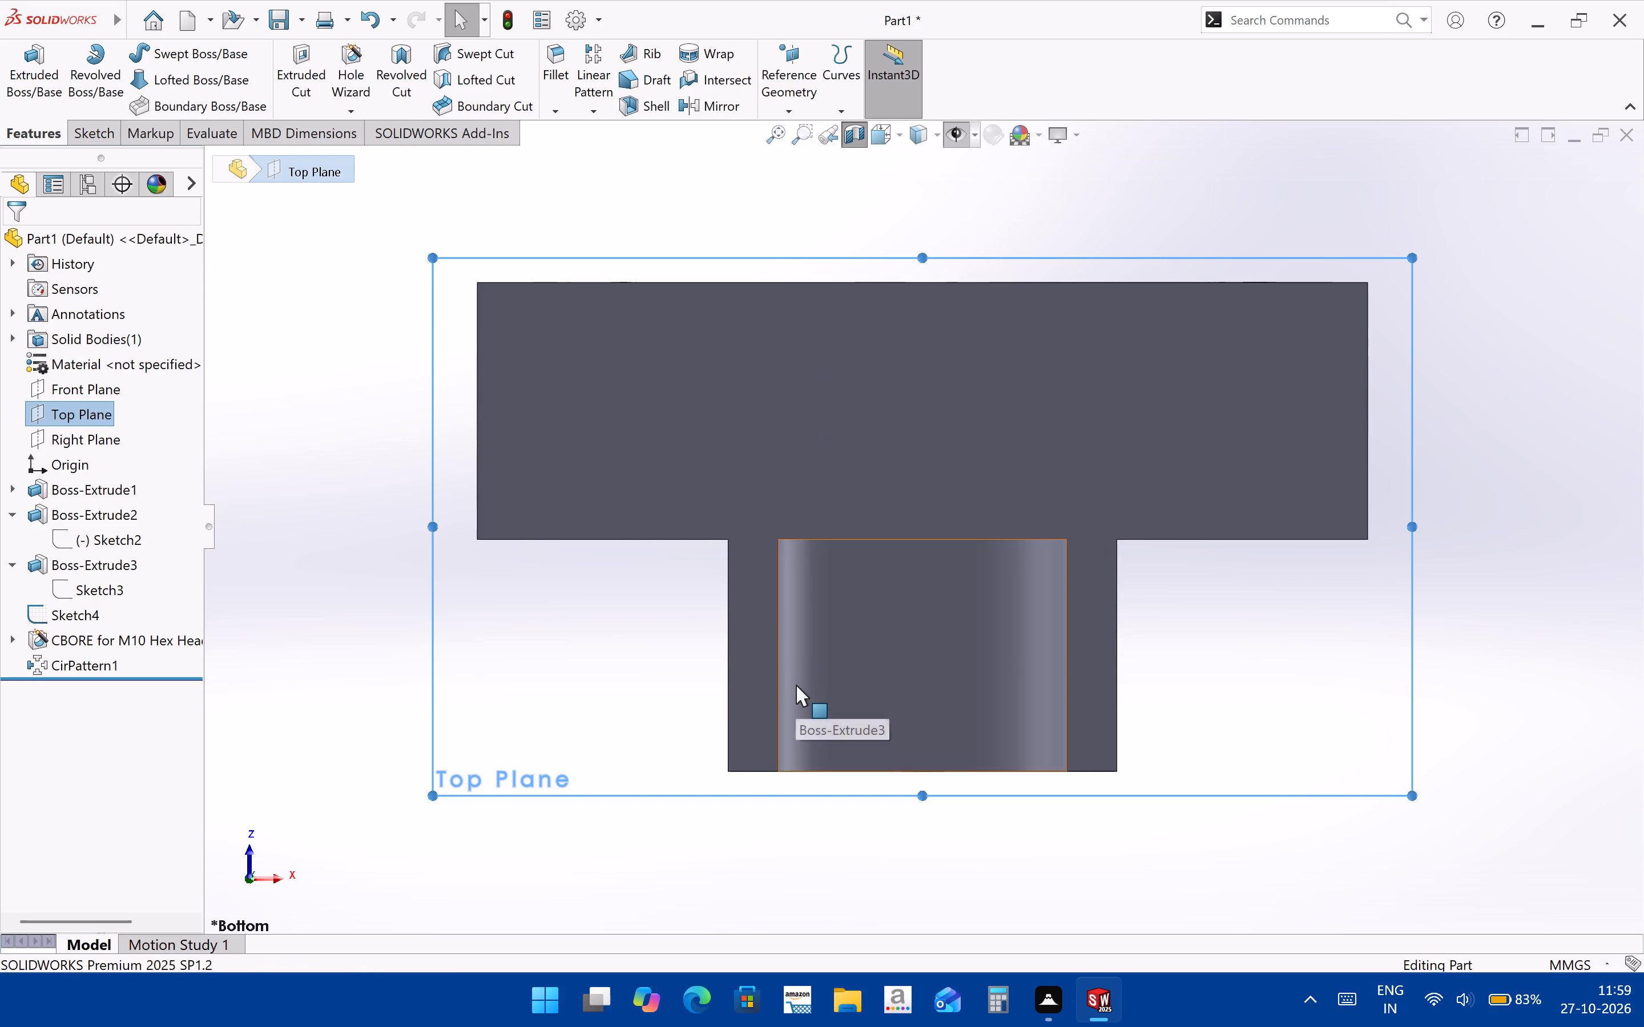
scroll(855, 652, up, 1)
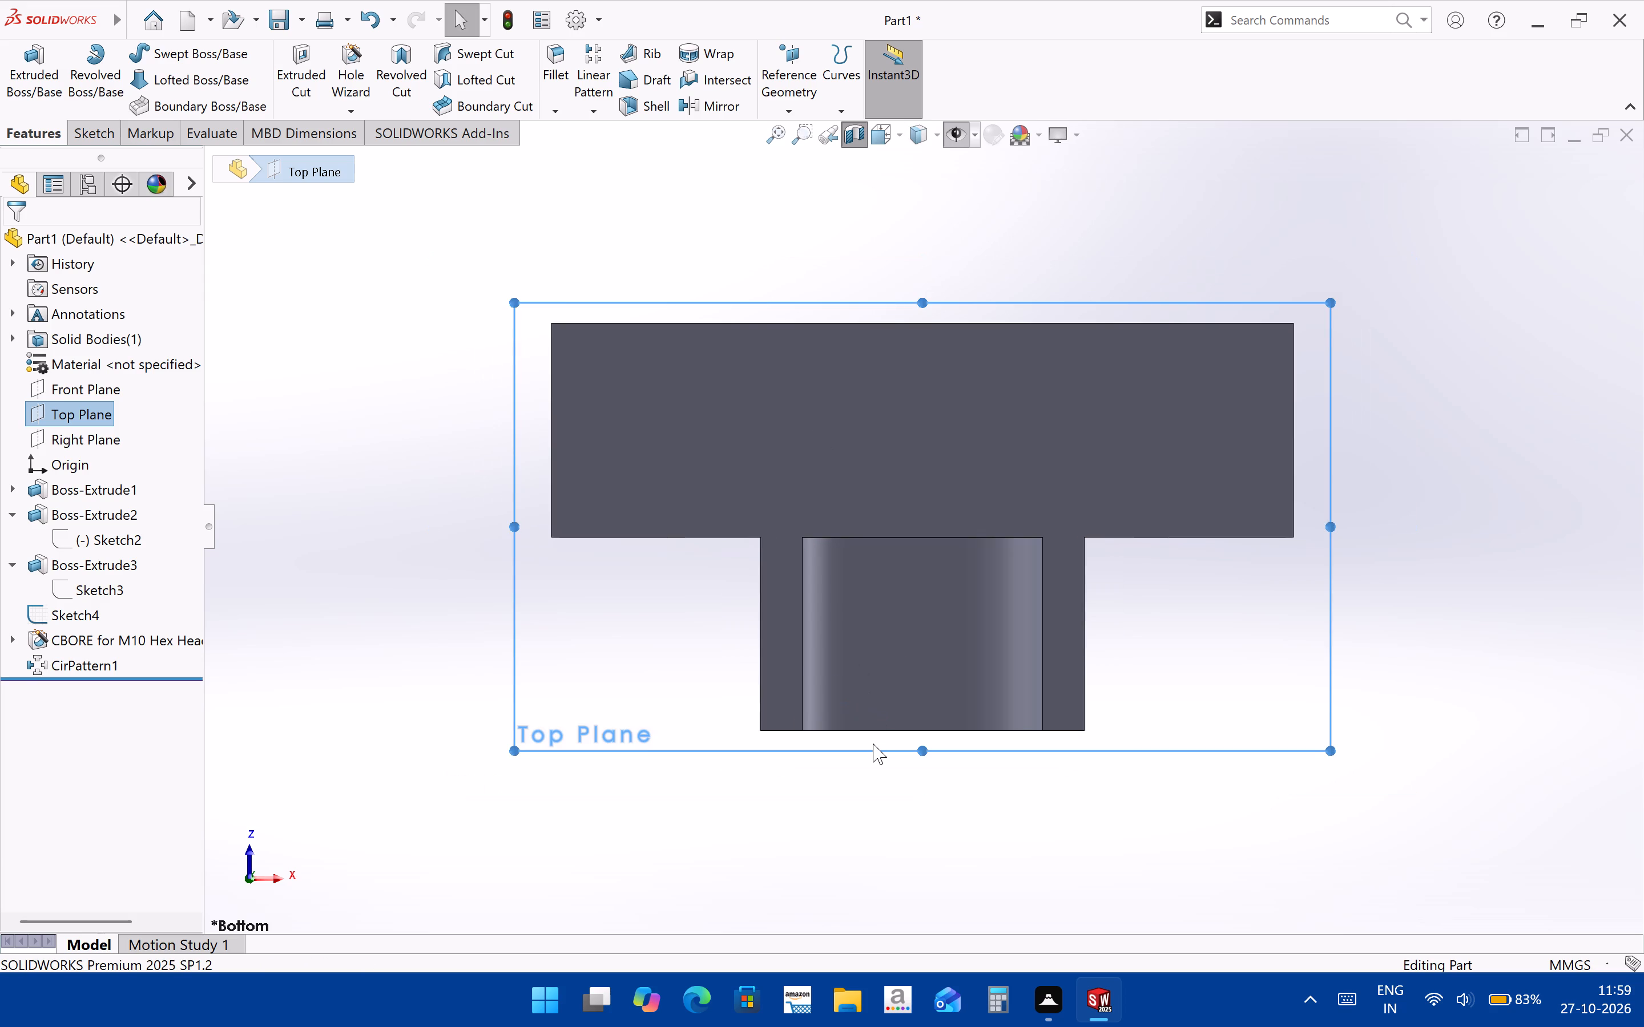
key(ctrl+8)
key(ctrl+8)
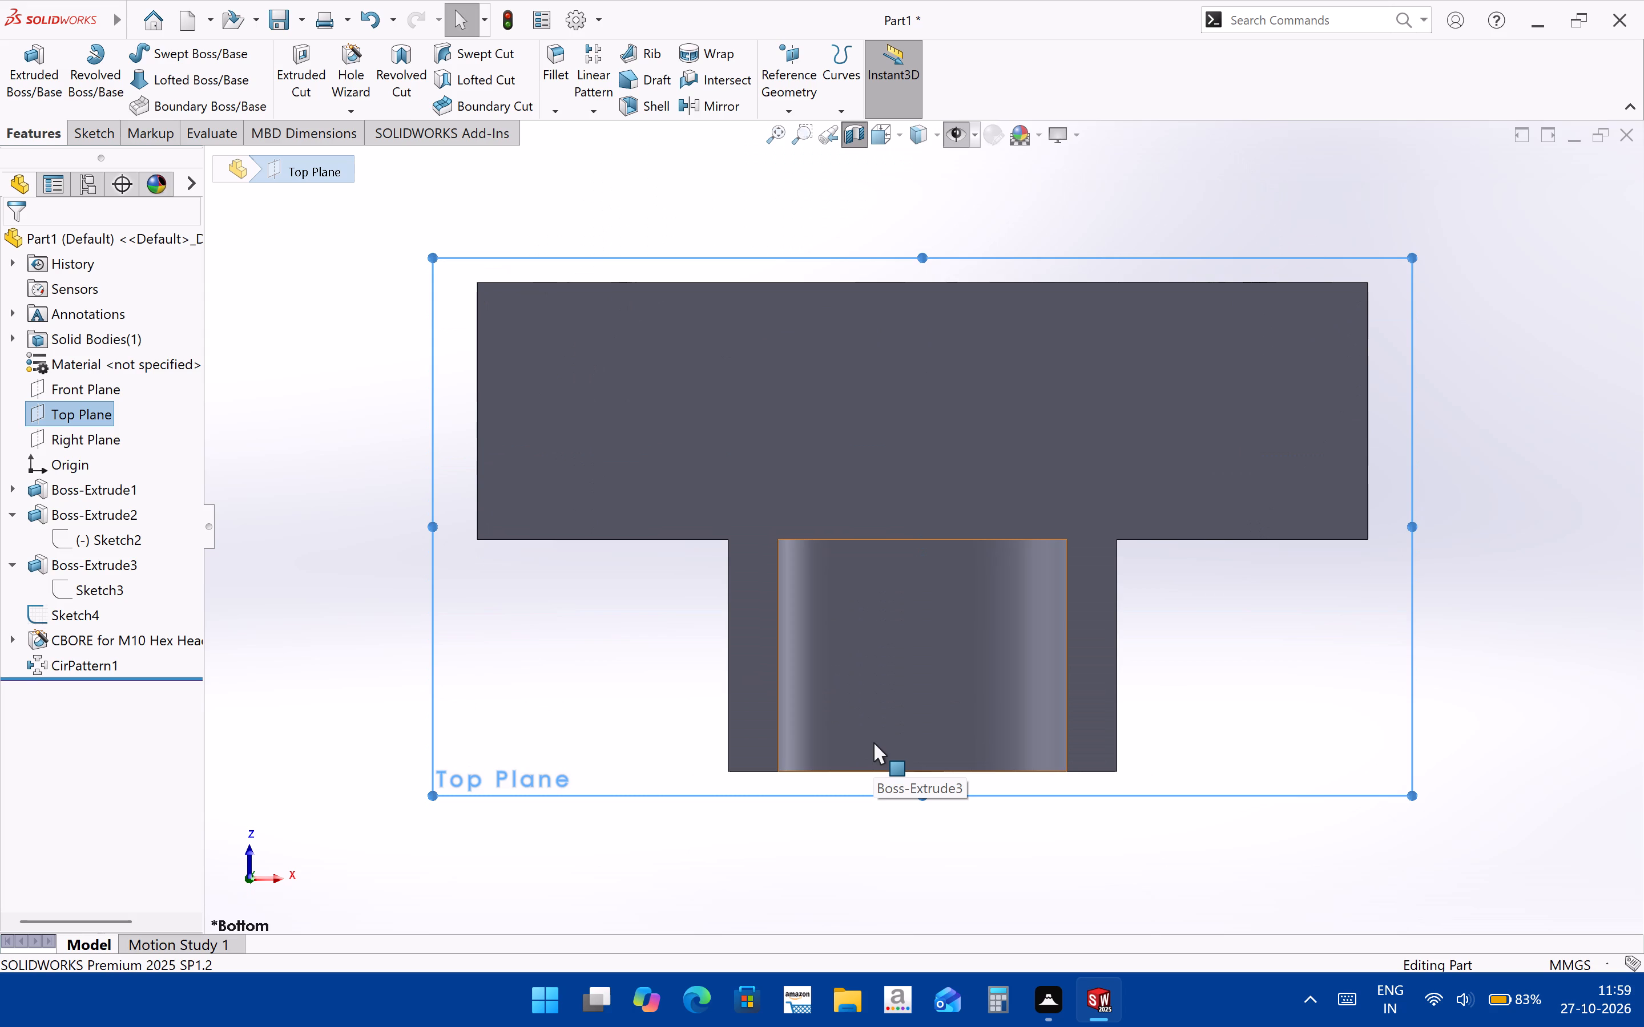
middle_drag(864, 736, 212, 665)
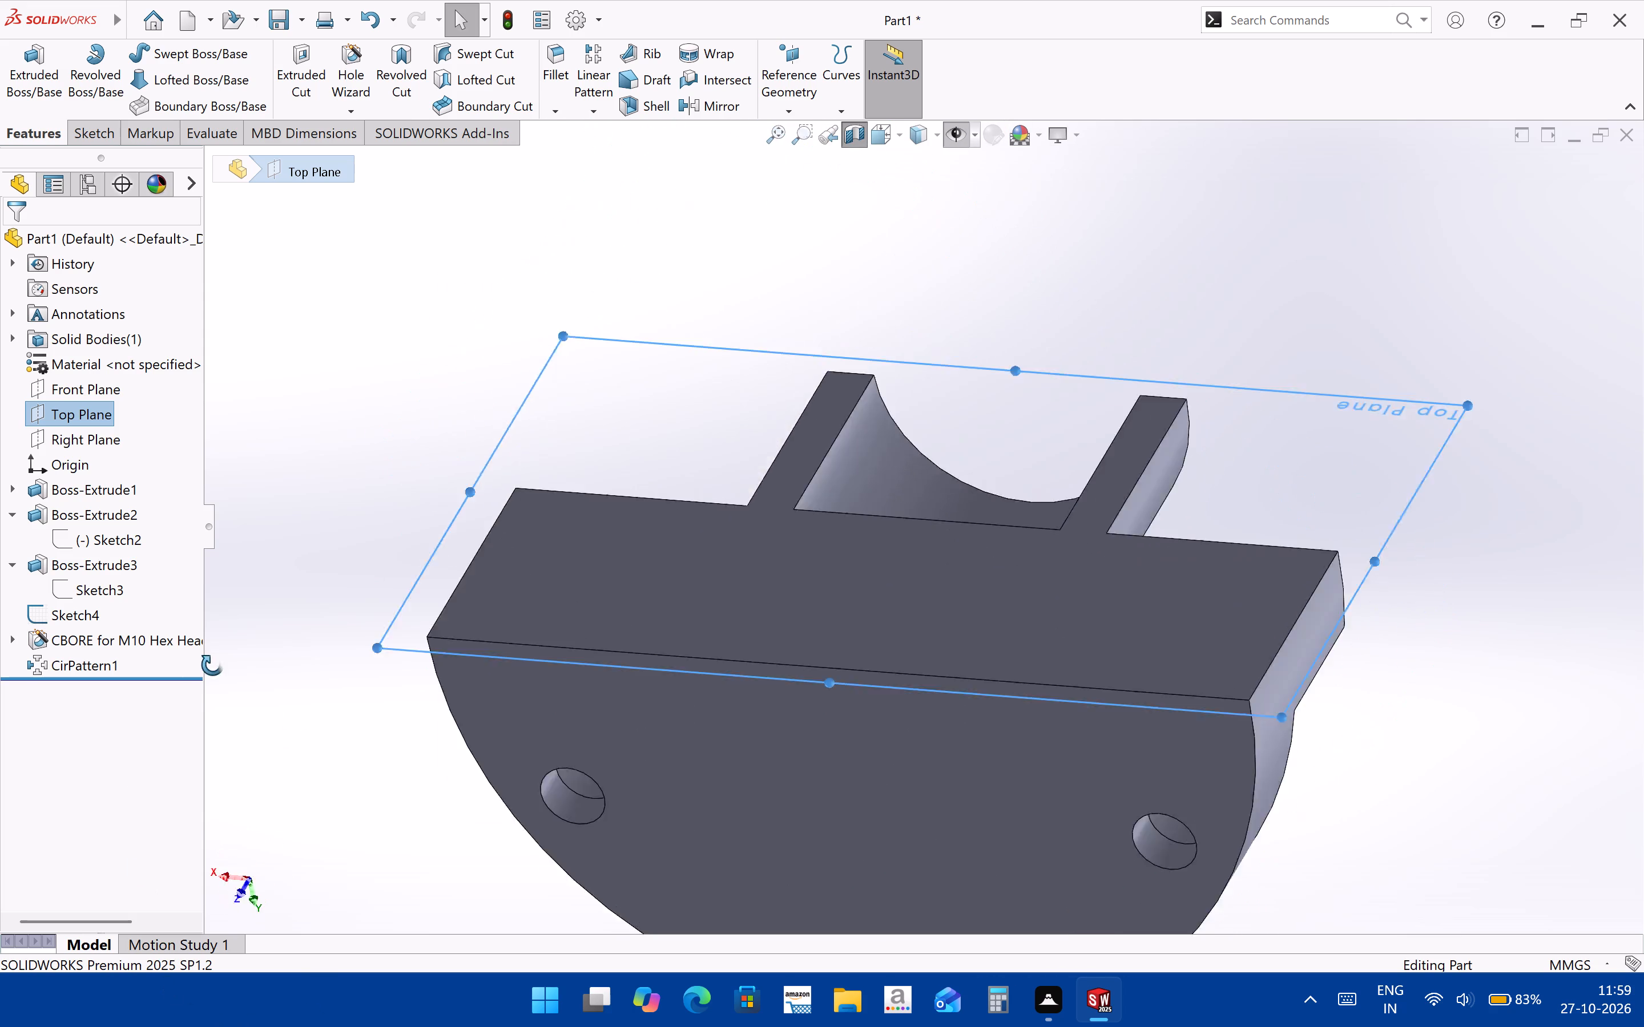
middle_drag(212, 665, 207, 904)
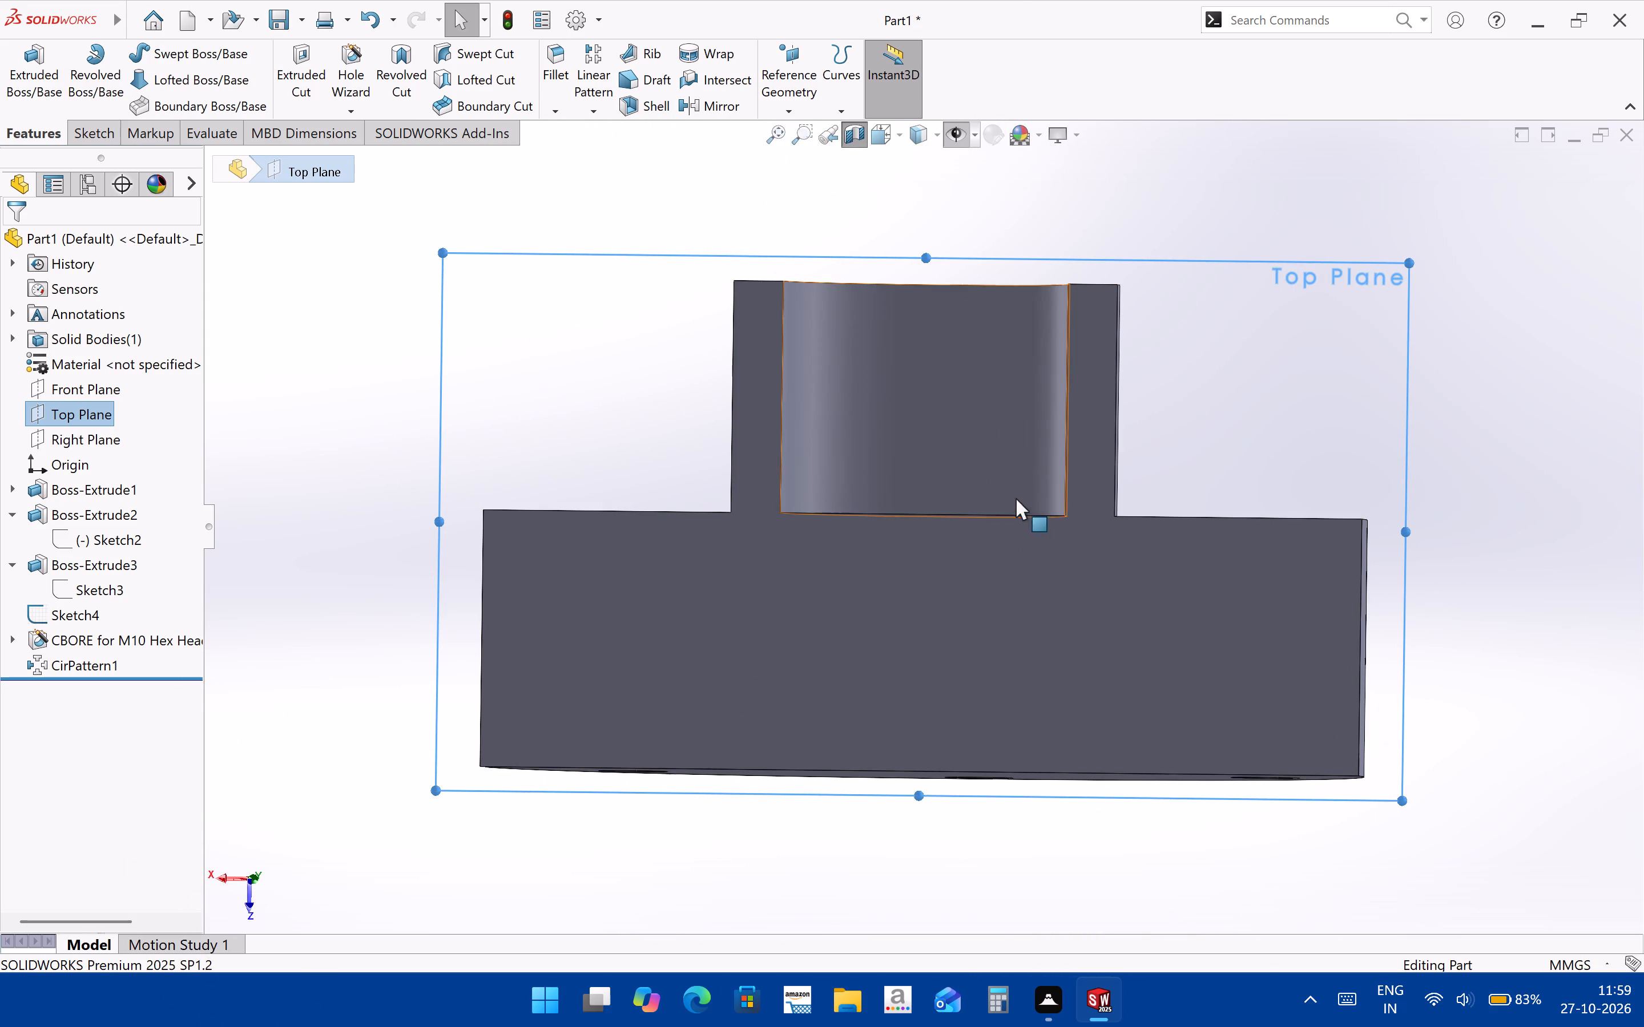
middle_drag(1066, 460, 1066, 556)
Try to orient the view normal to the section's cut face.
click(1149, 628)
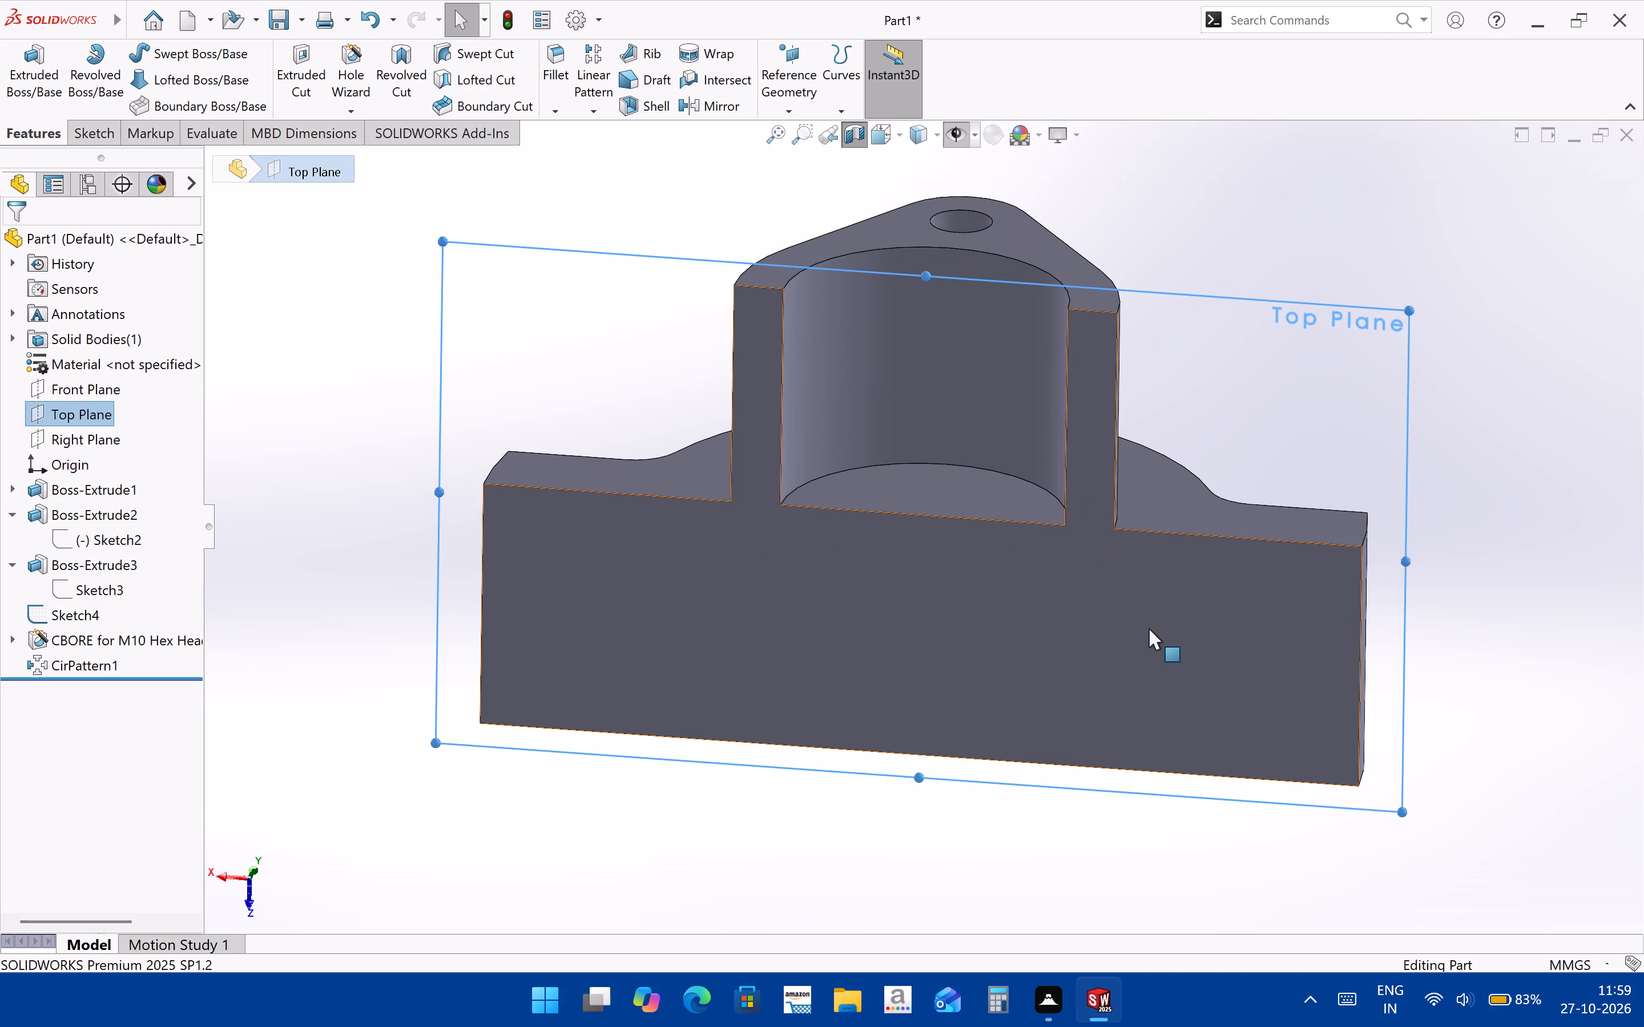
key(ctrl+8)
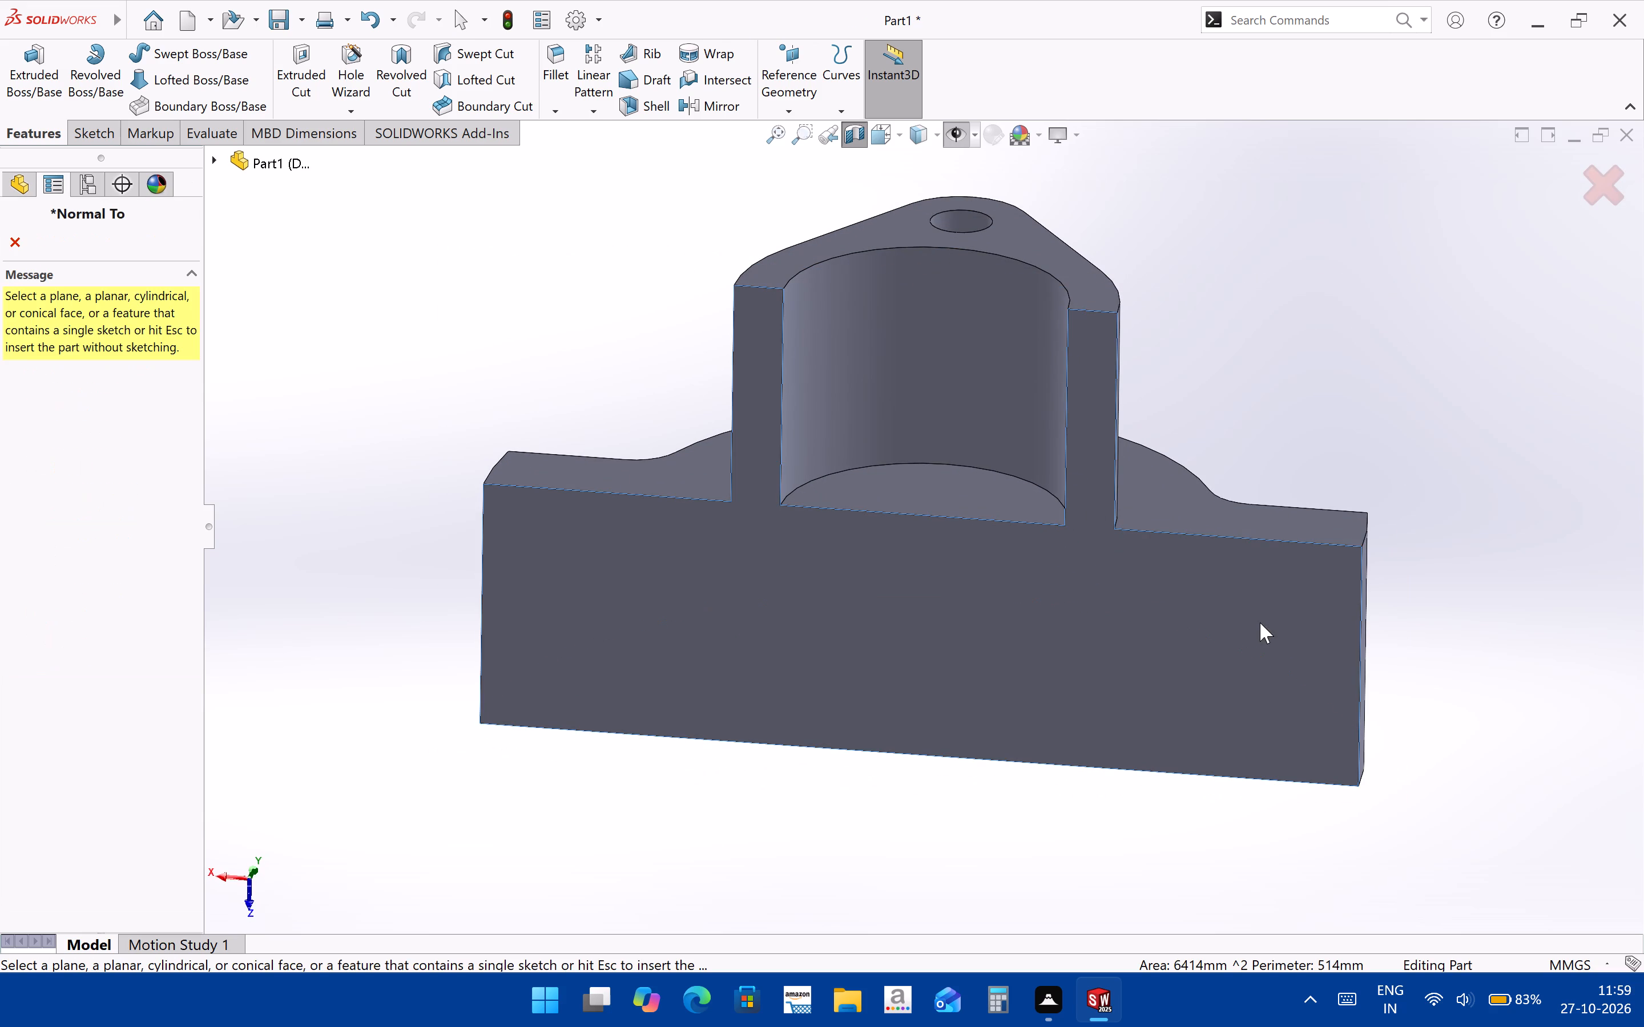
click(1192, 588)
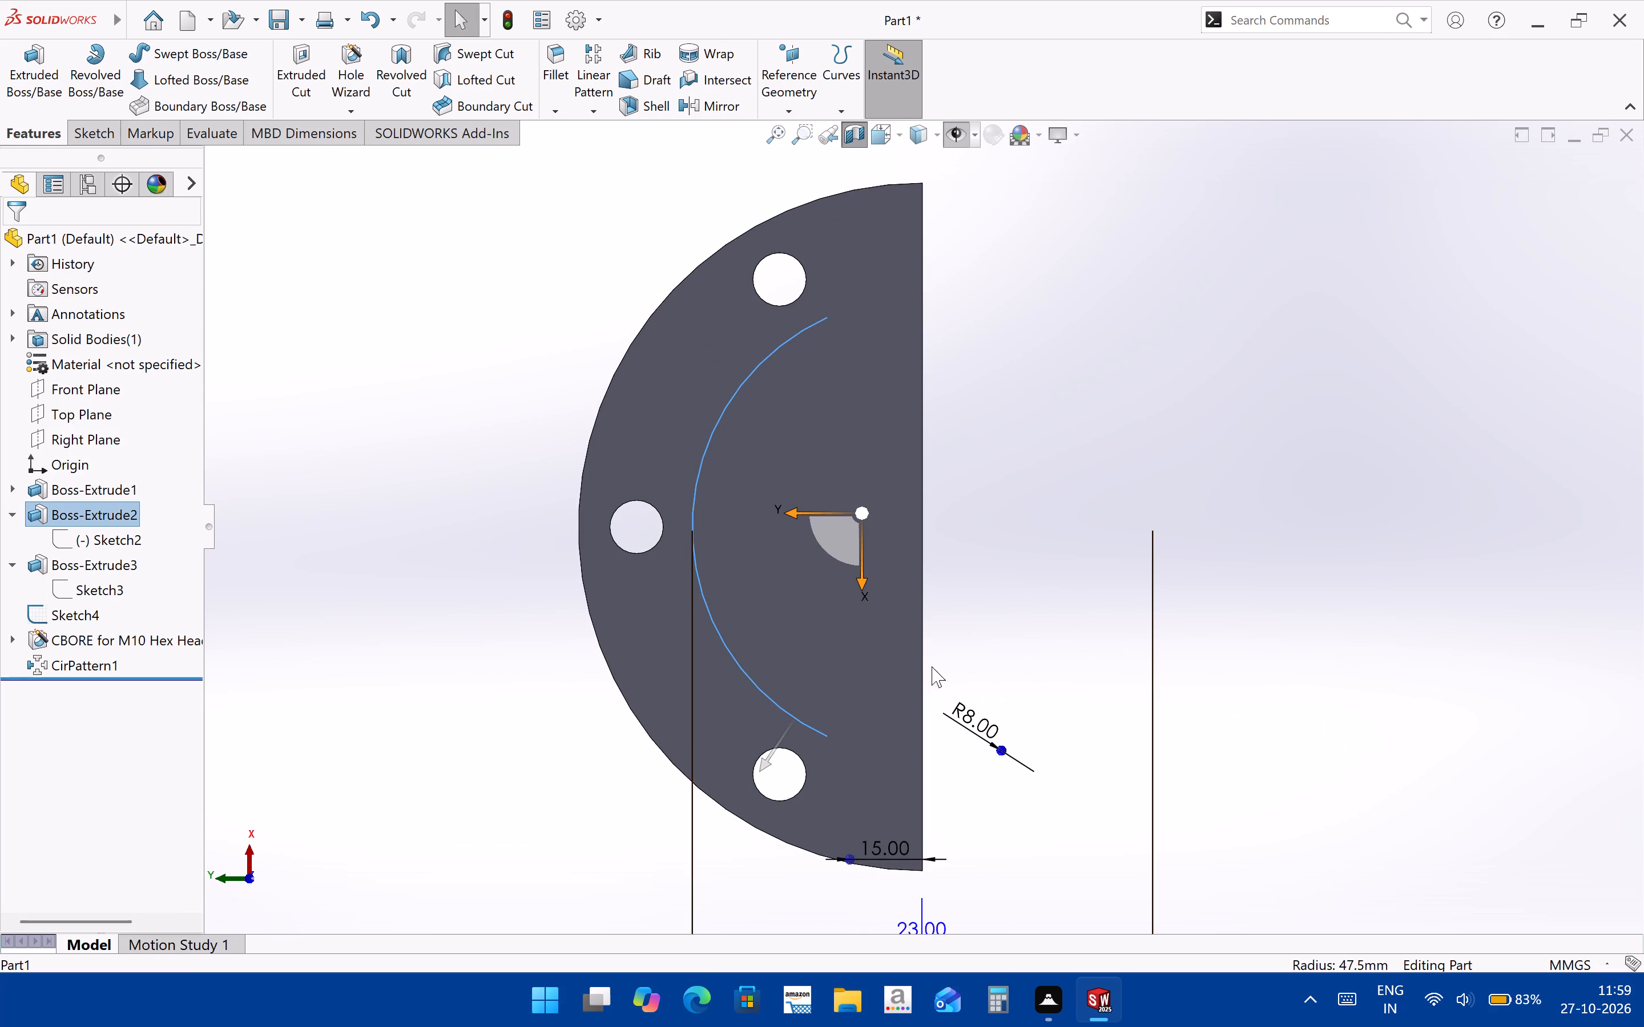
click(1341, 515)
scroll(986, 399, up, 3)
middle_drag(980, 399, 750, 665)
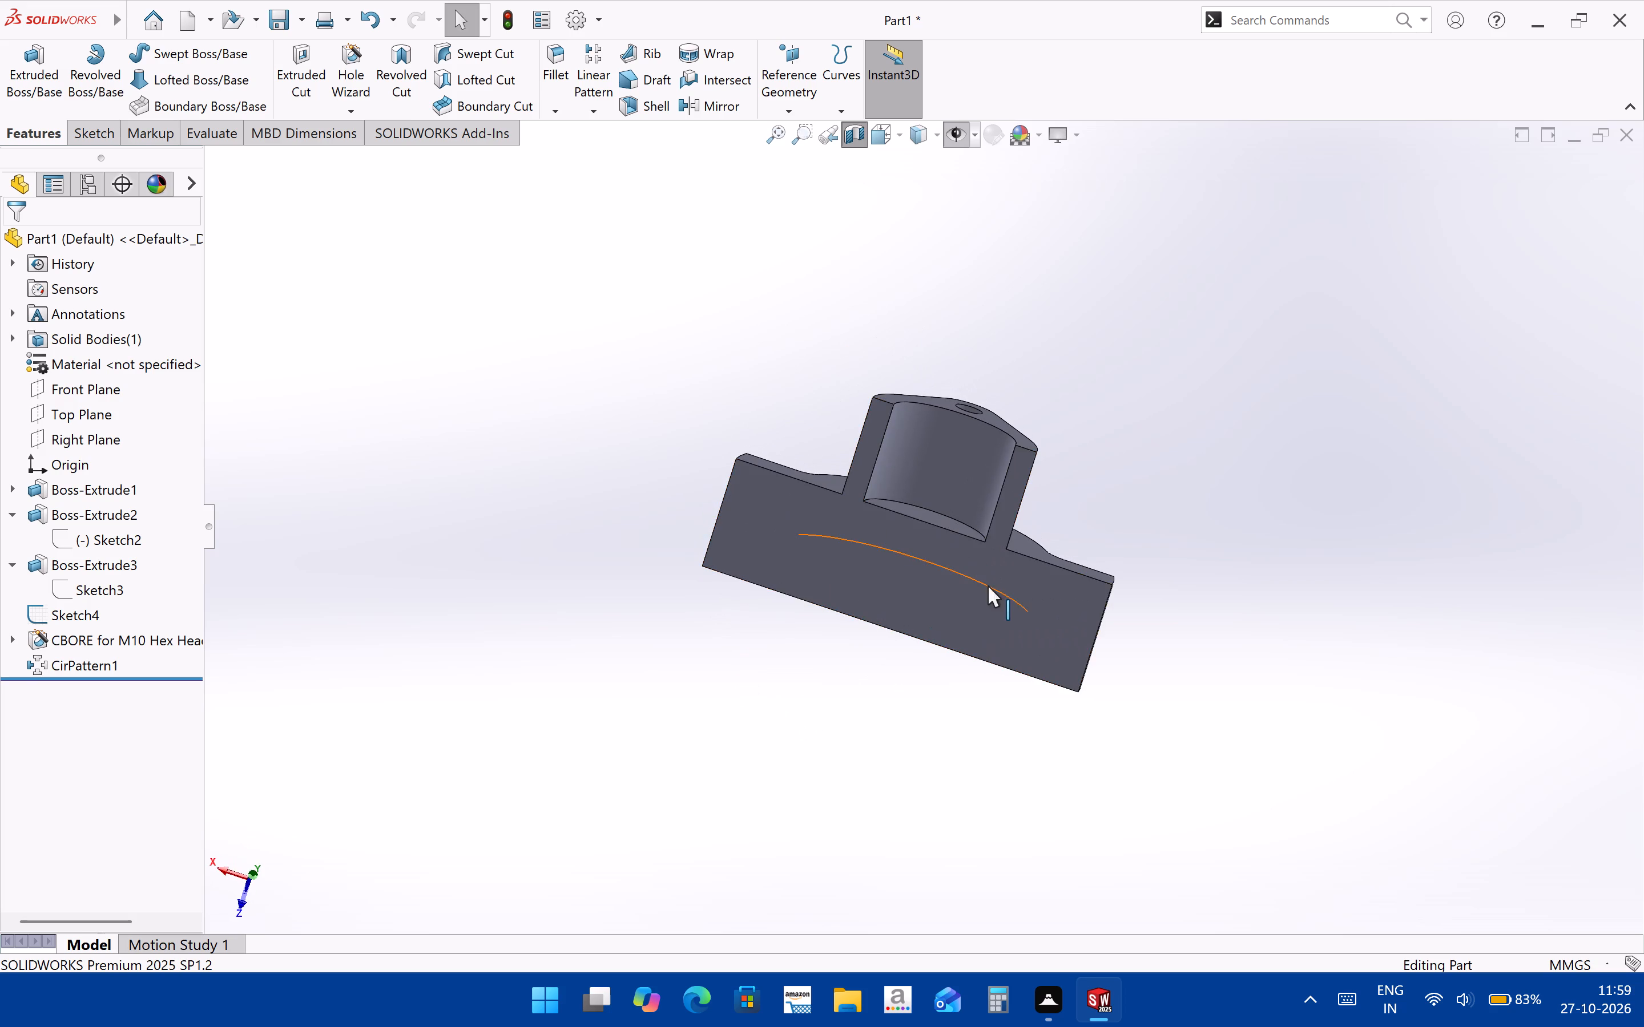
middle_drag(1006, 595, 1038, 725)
View the model normal to the Top Plane from the bottom side, facing the cut section.
click(90, 417)
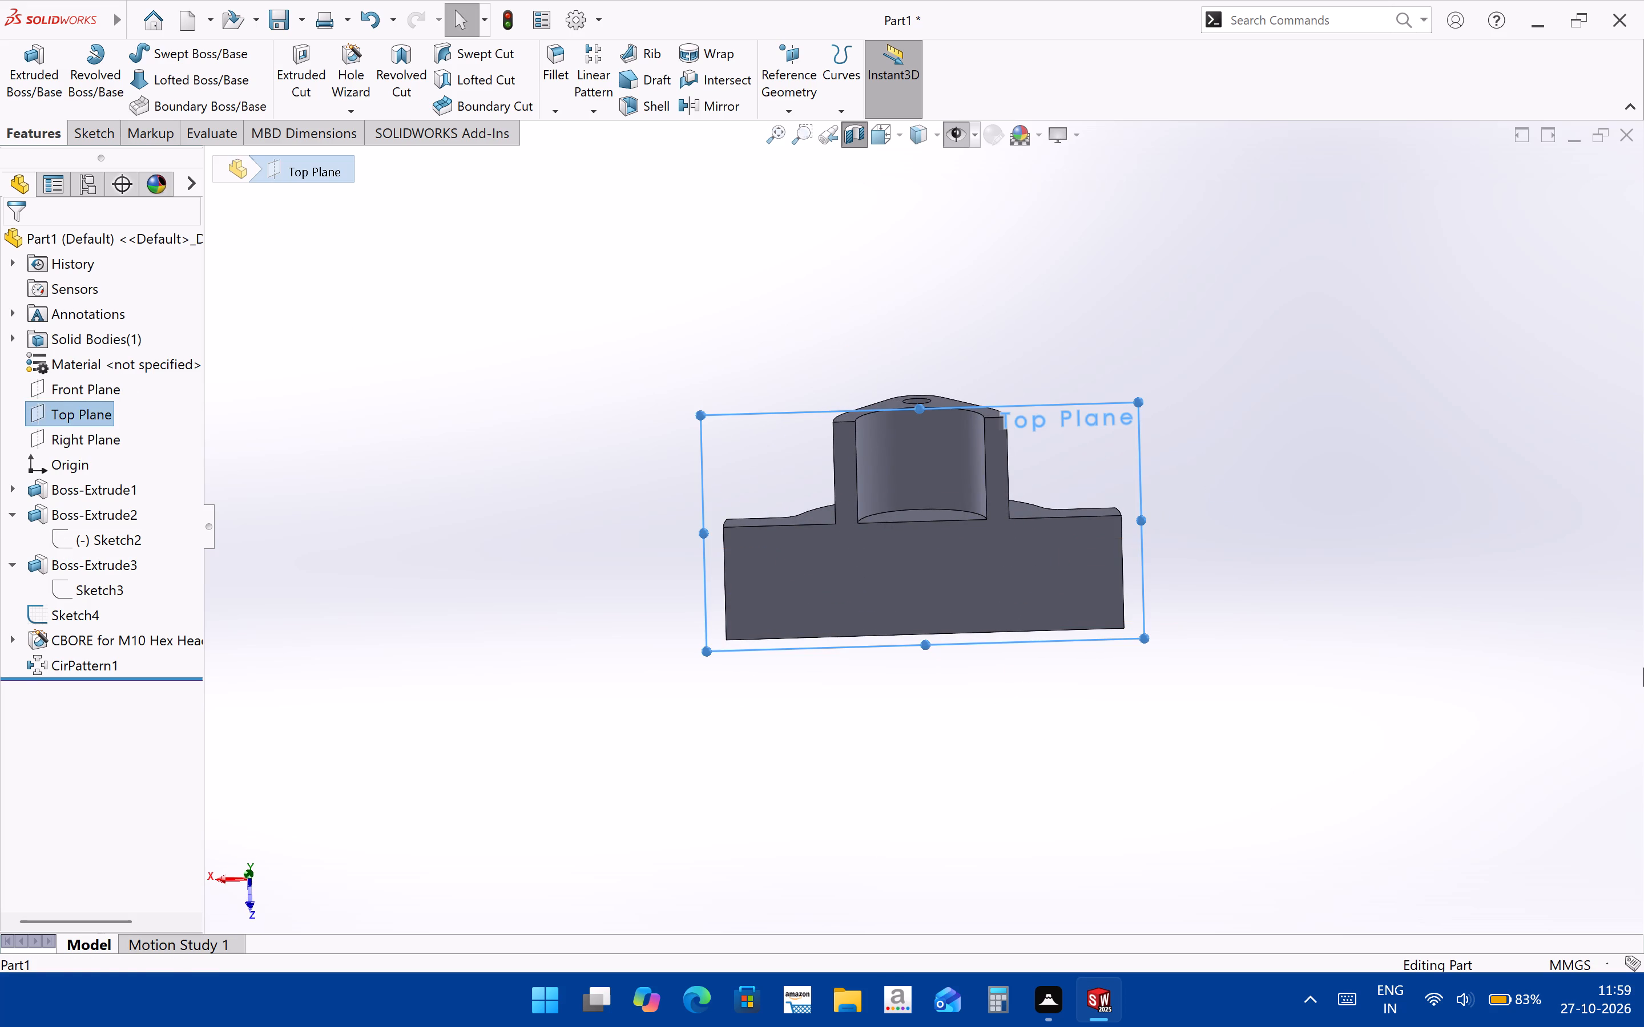
key(ctrl+8)
key(ctrl+8)
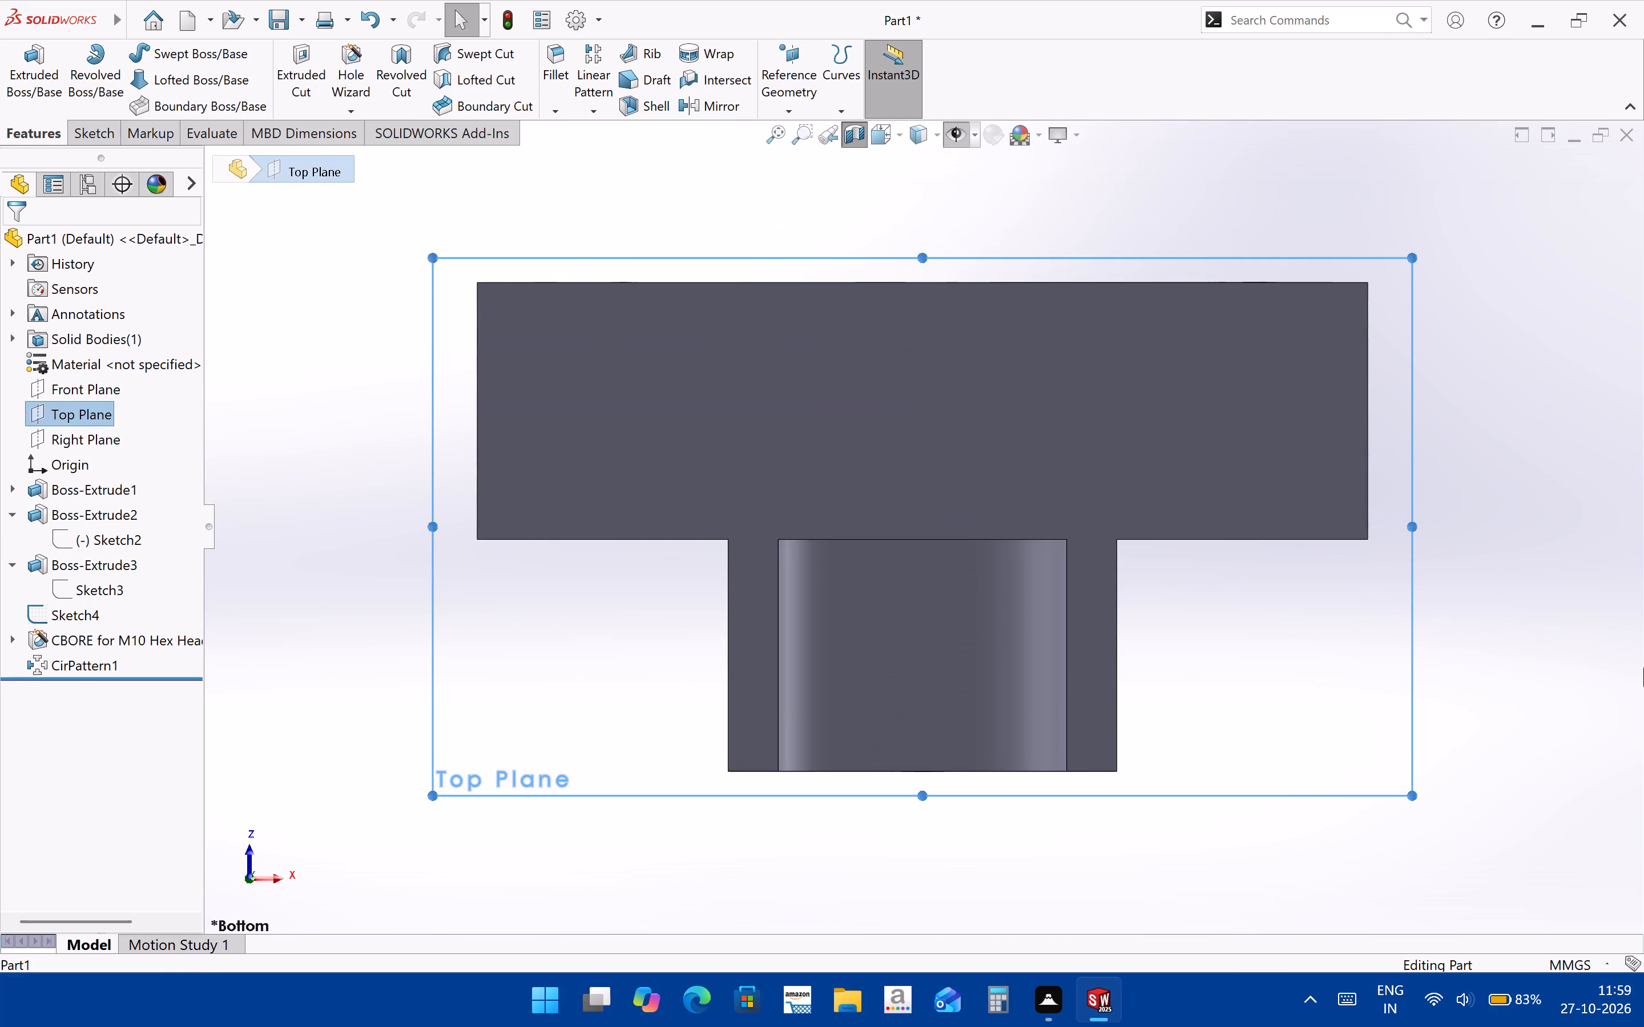
key(ctrl+8)
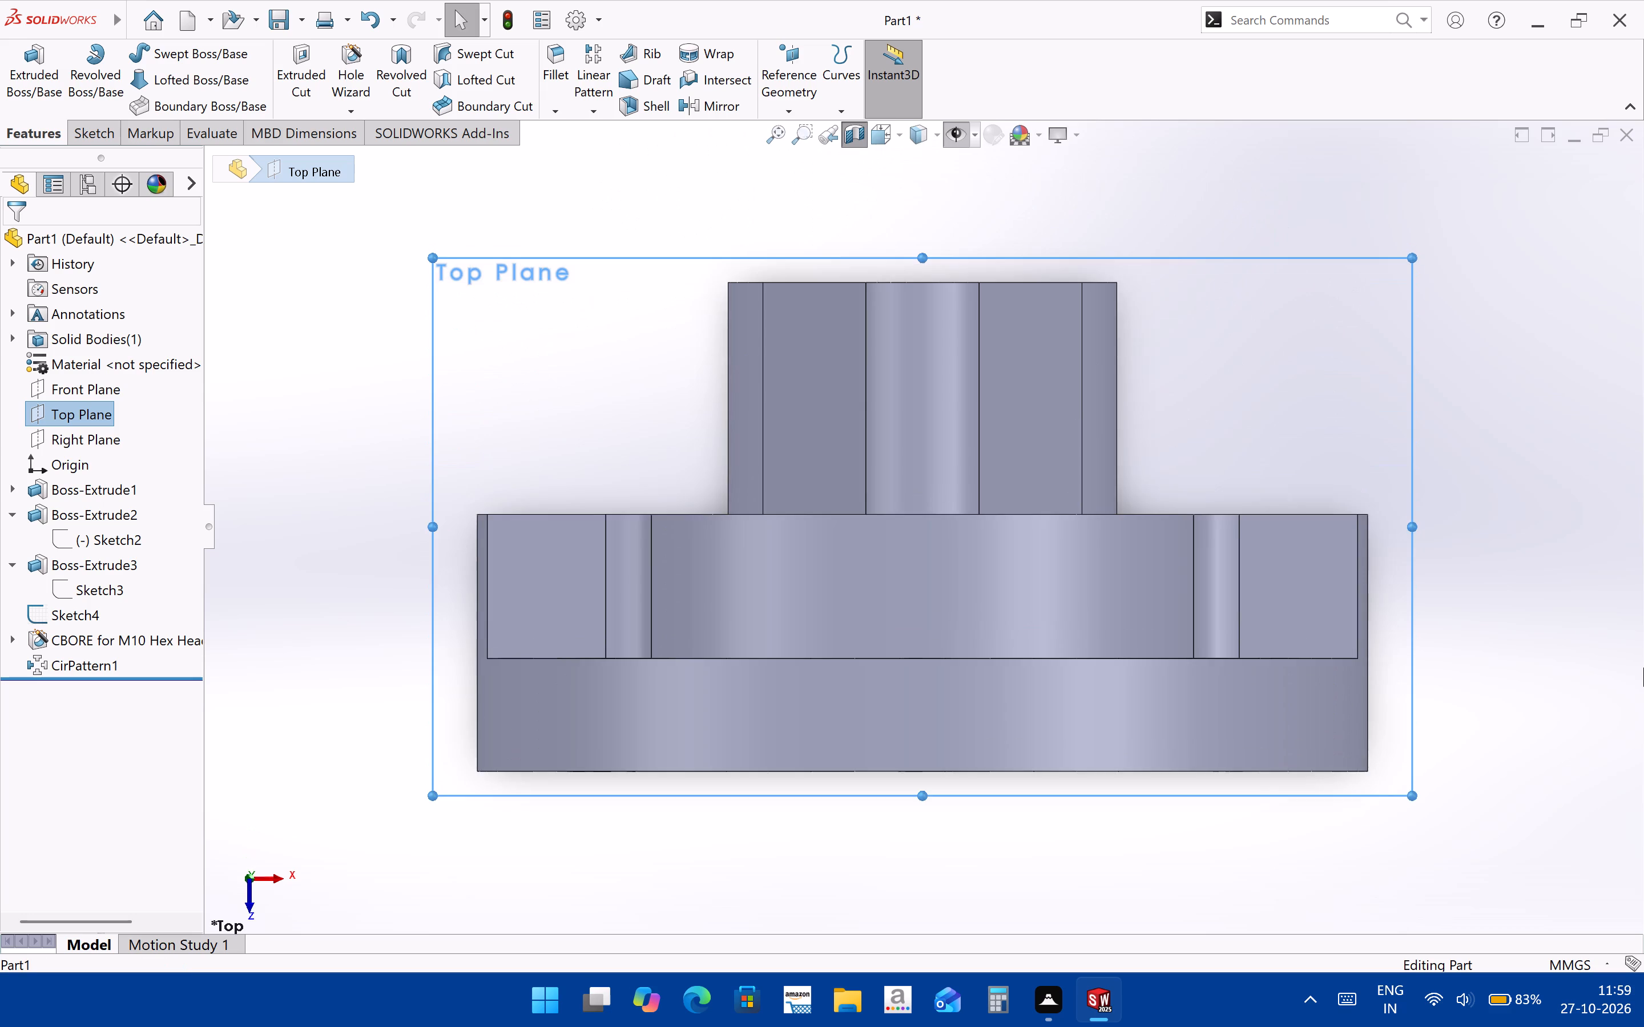
key(ctrl+8)
key(ctrl+8)
key(ctrl+8)
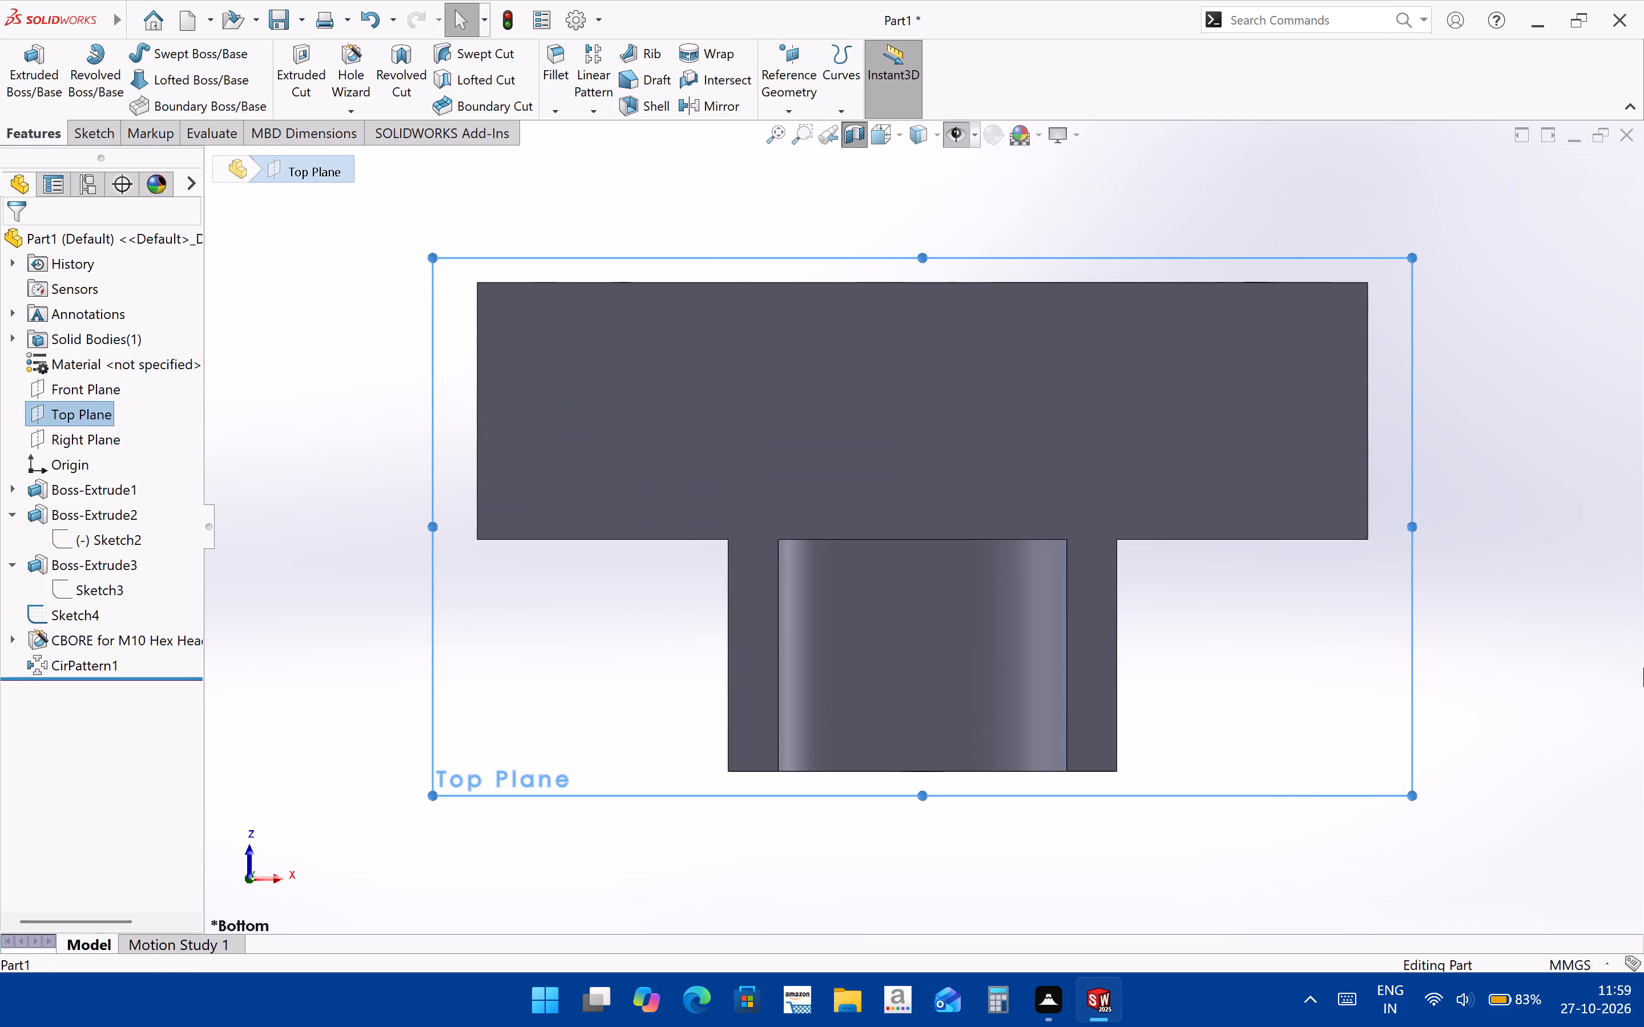
click(900, 862)
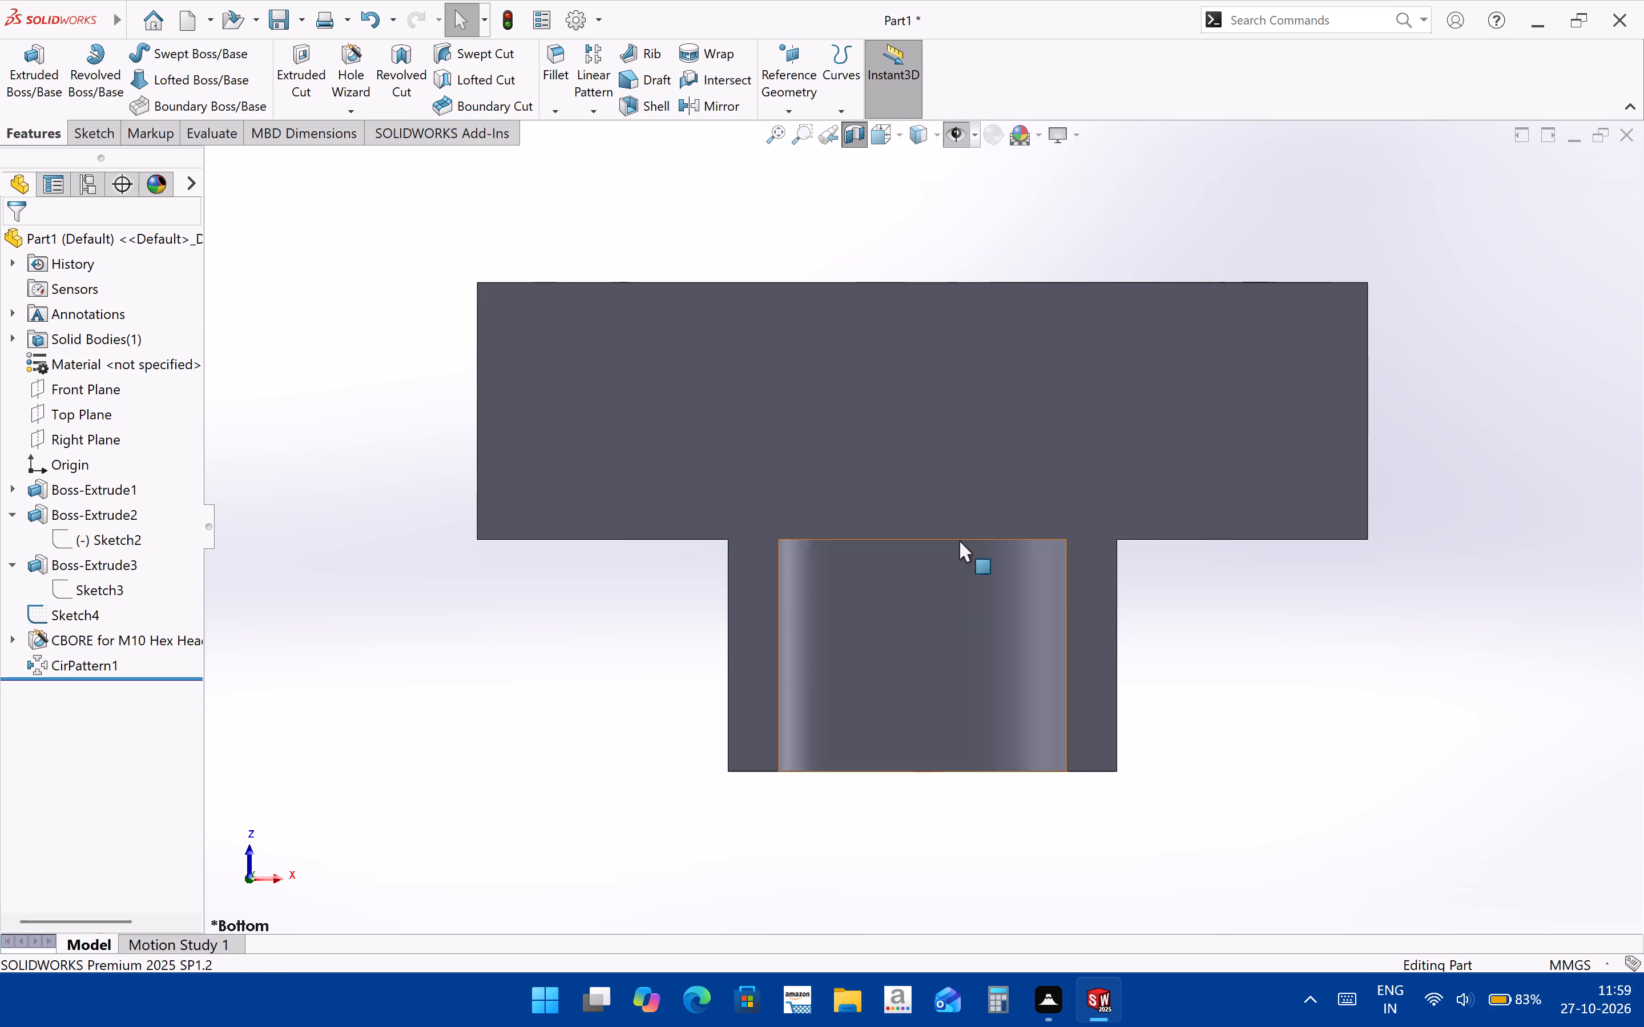
Orient the model to the Top standard view.
click(901, 135)
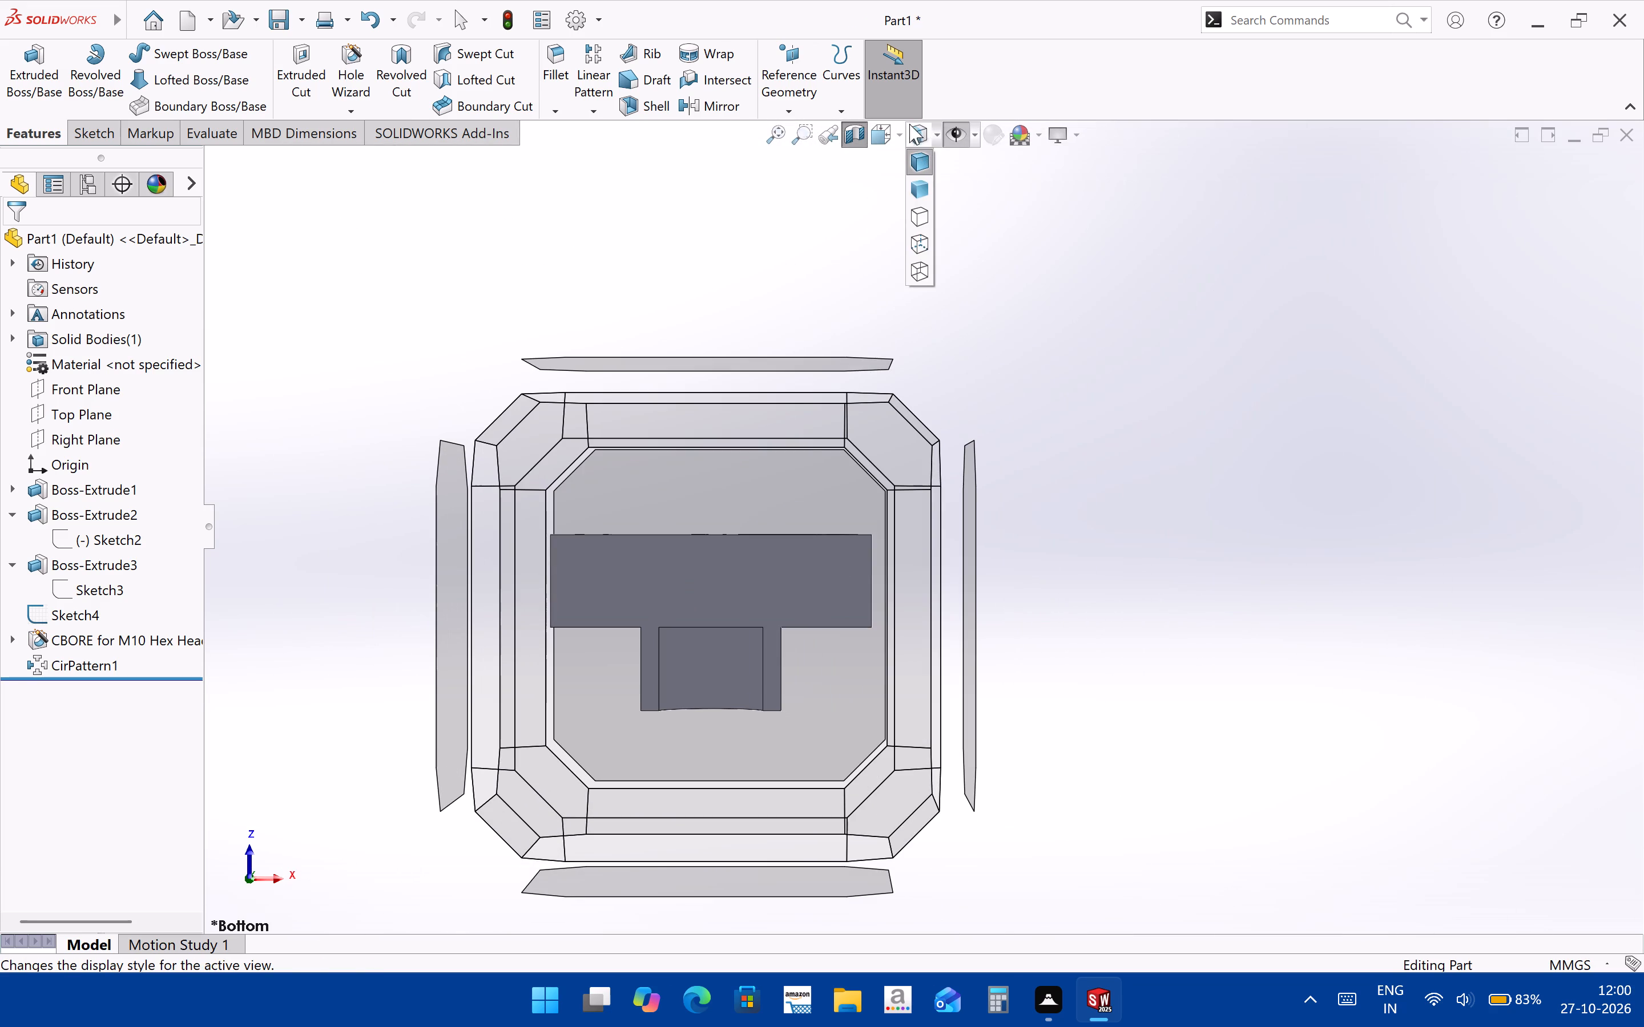
click(1002, 164)
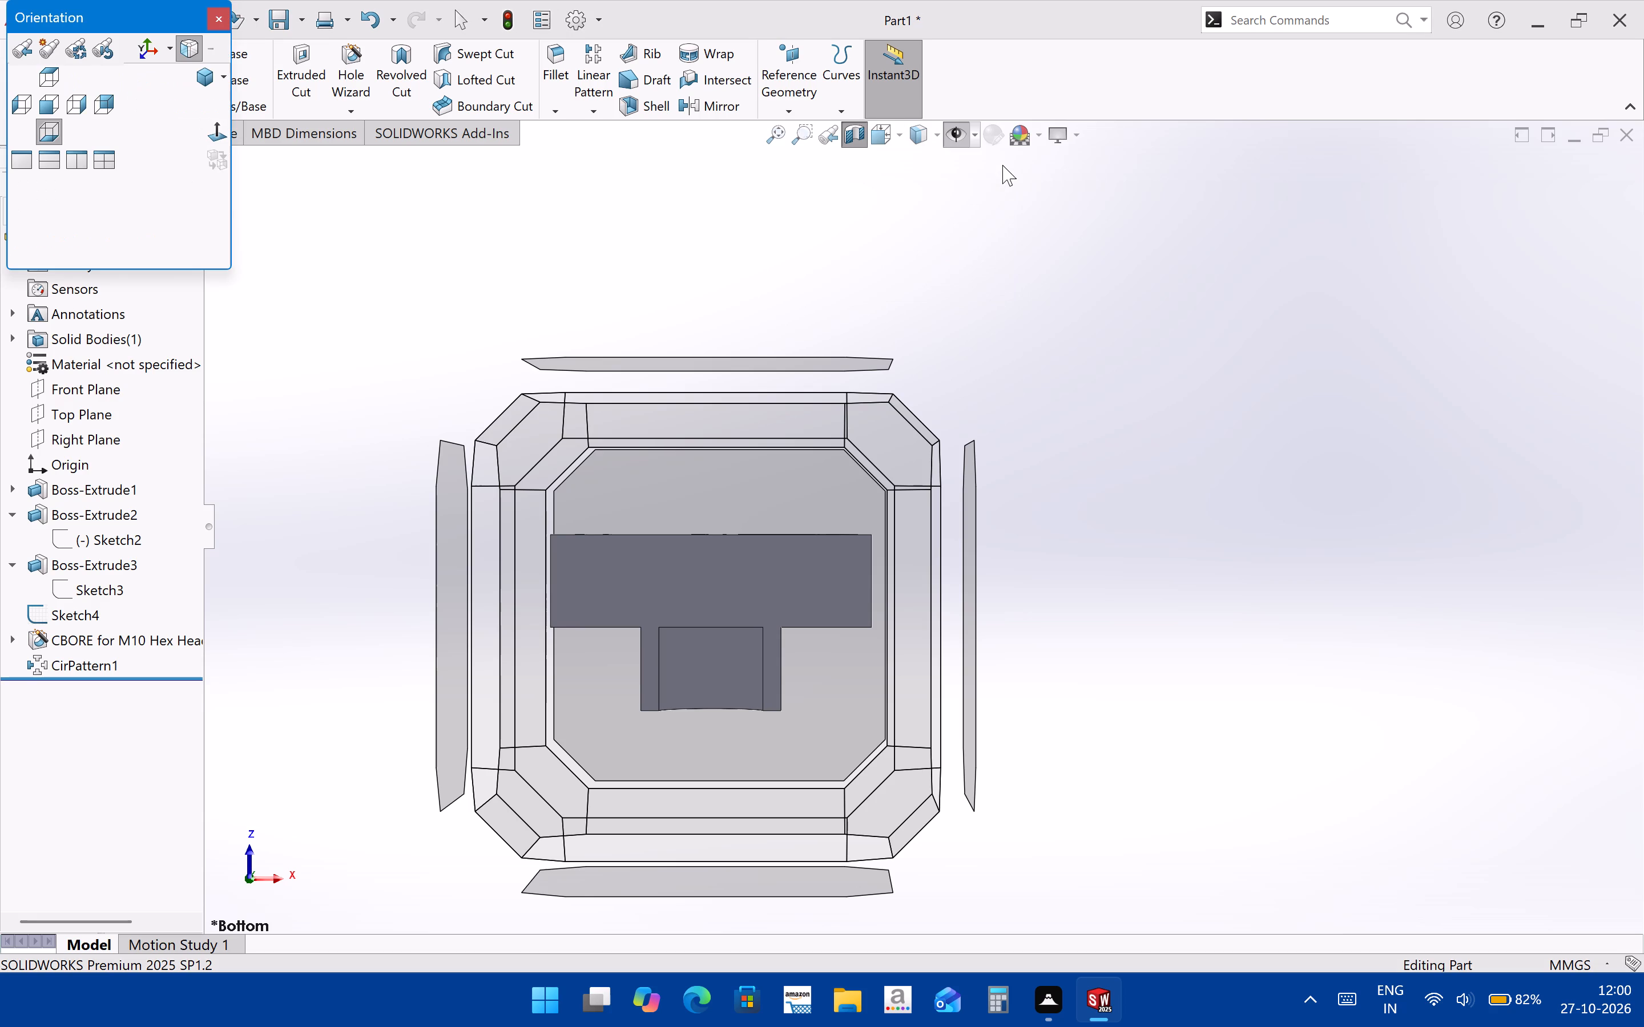
click(50, 77)
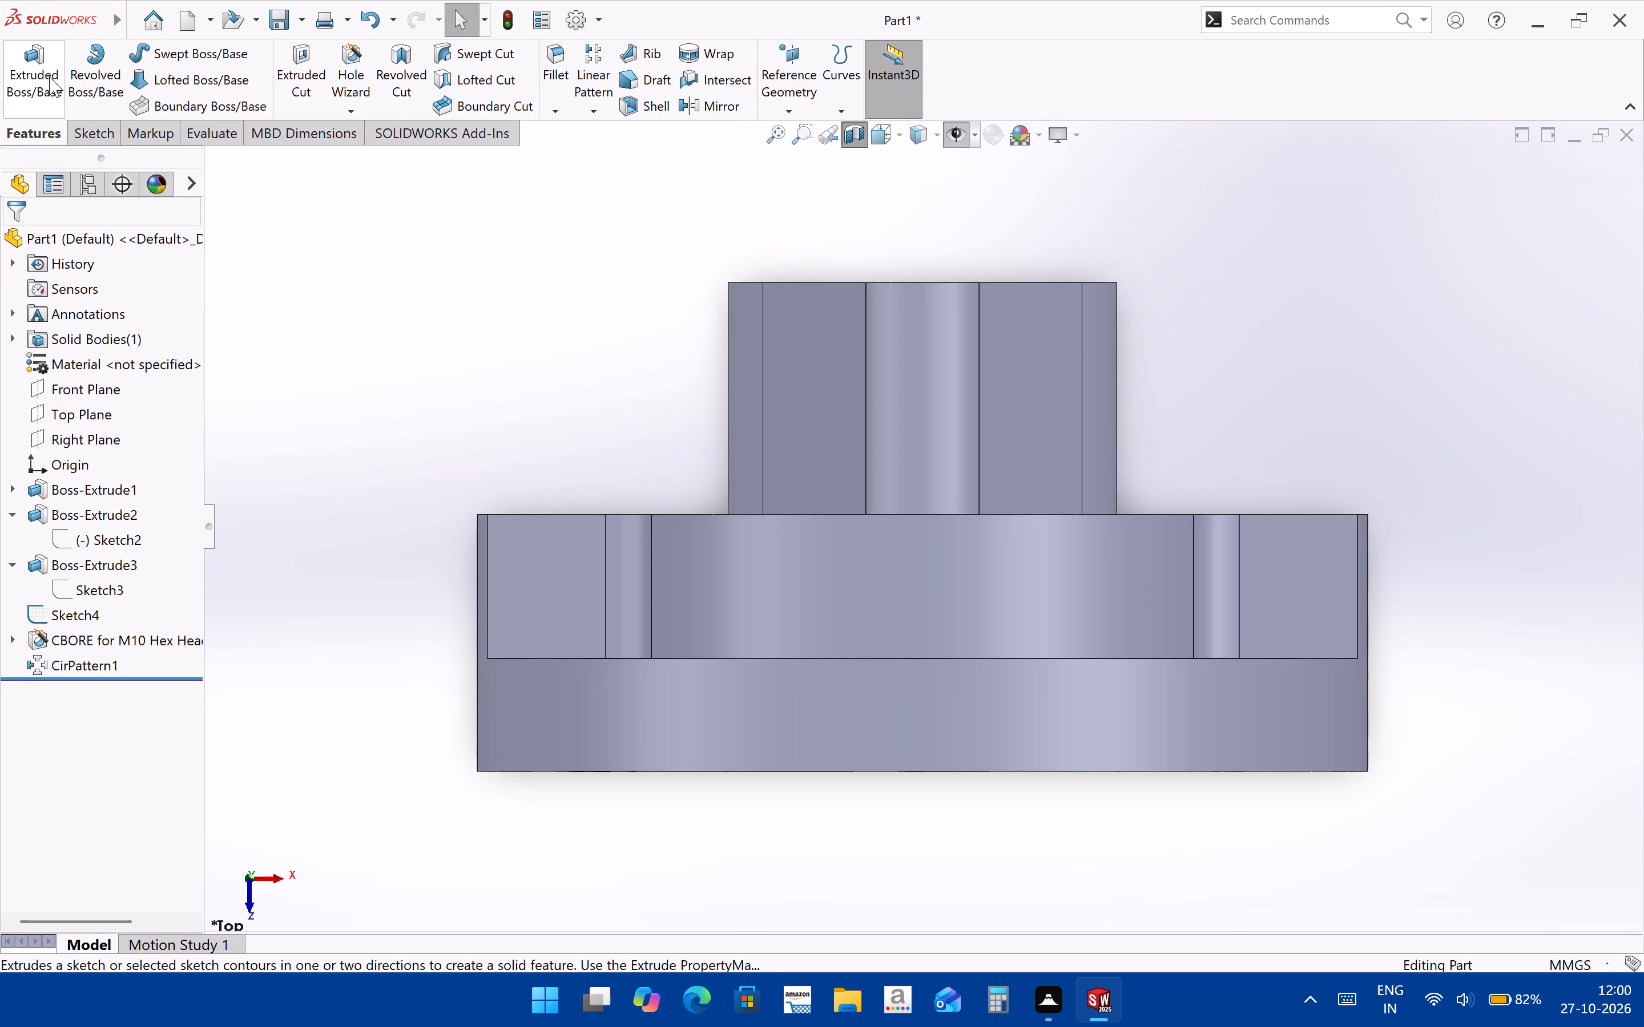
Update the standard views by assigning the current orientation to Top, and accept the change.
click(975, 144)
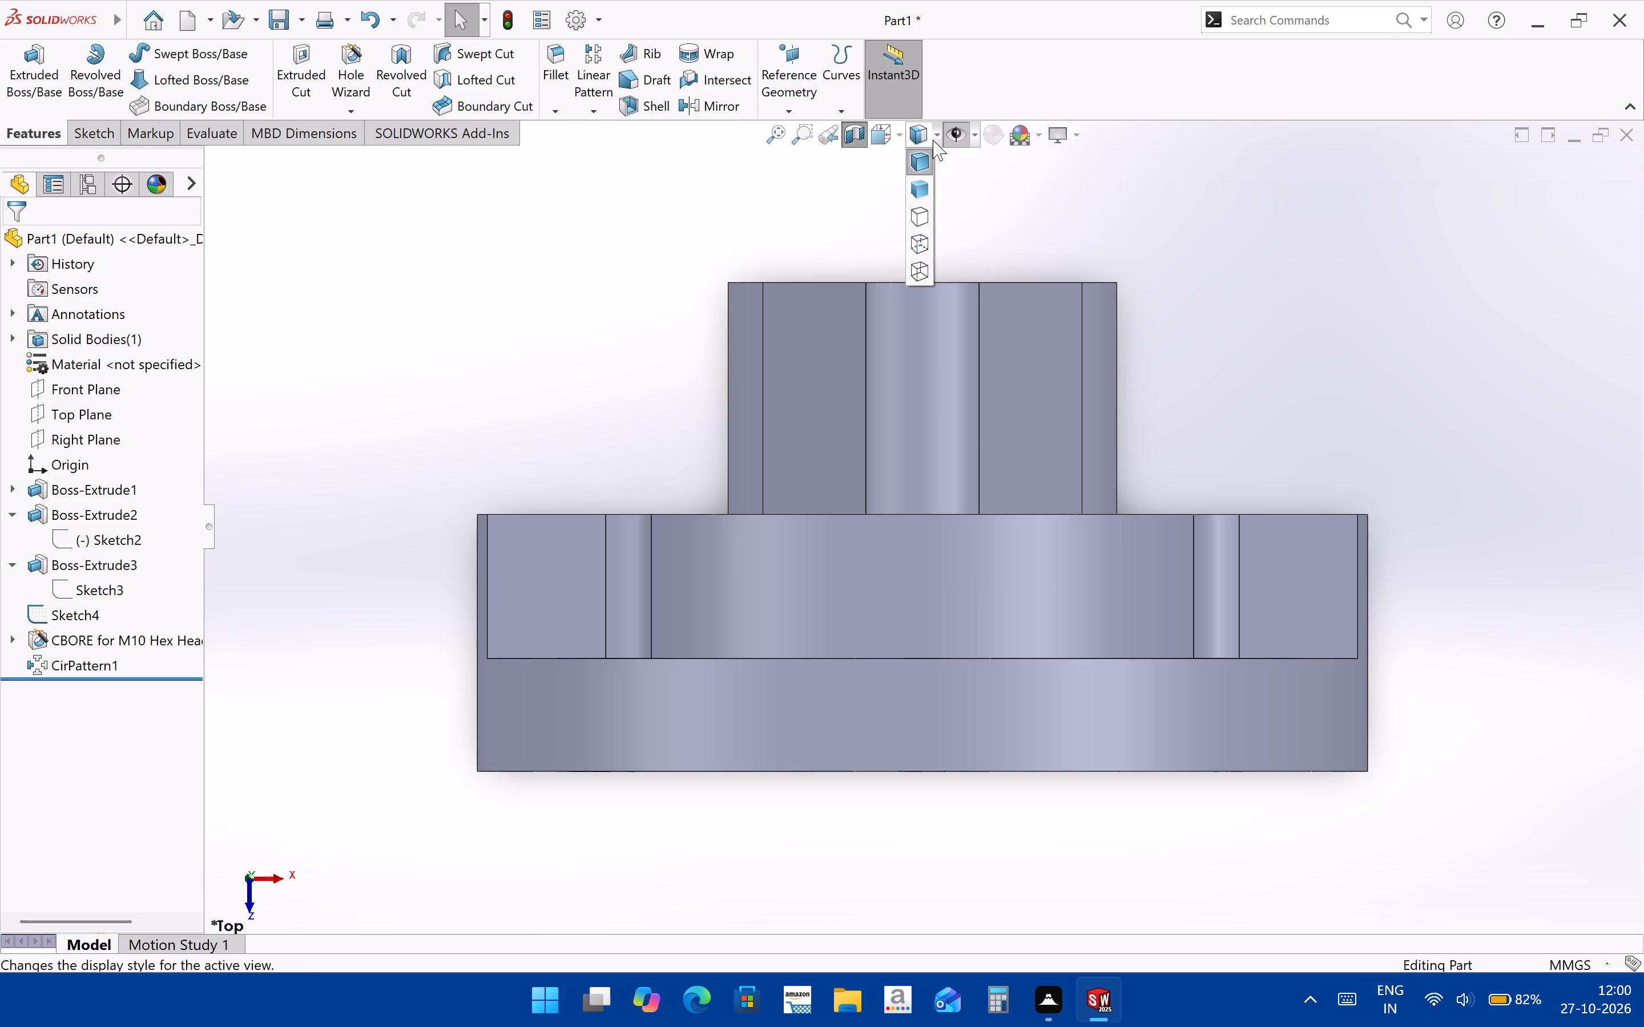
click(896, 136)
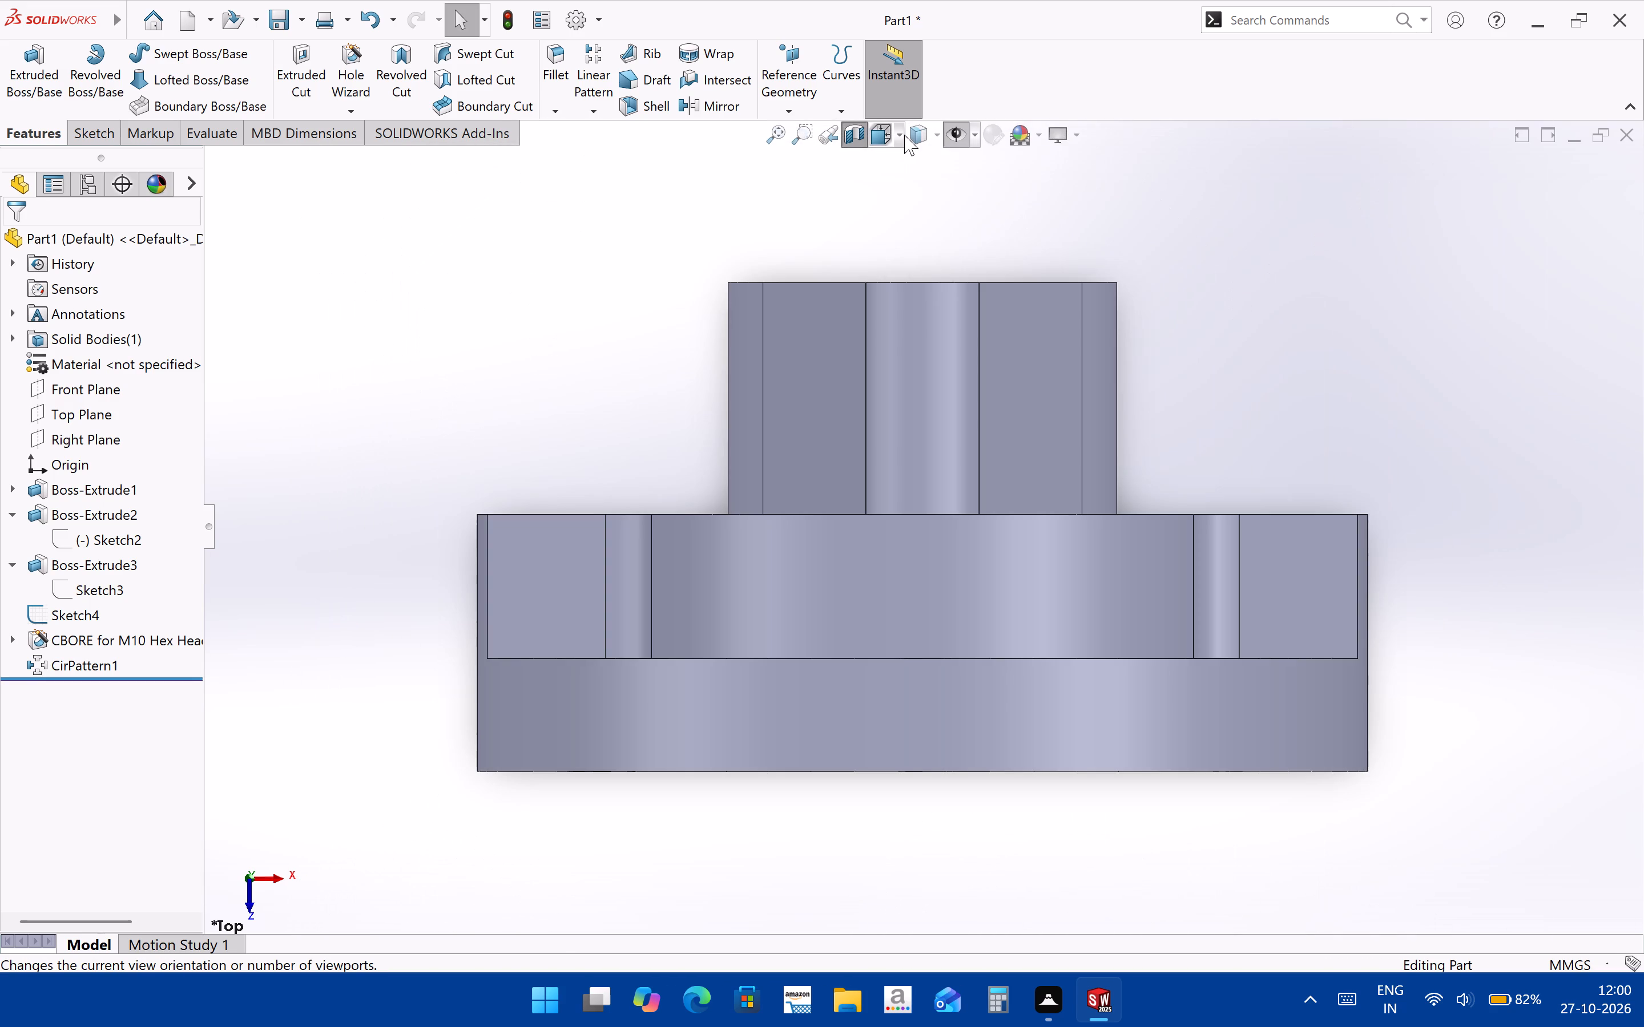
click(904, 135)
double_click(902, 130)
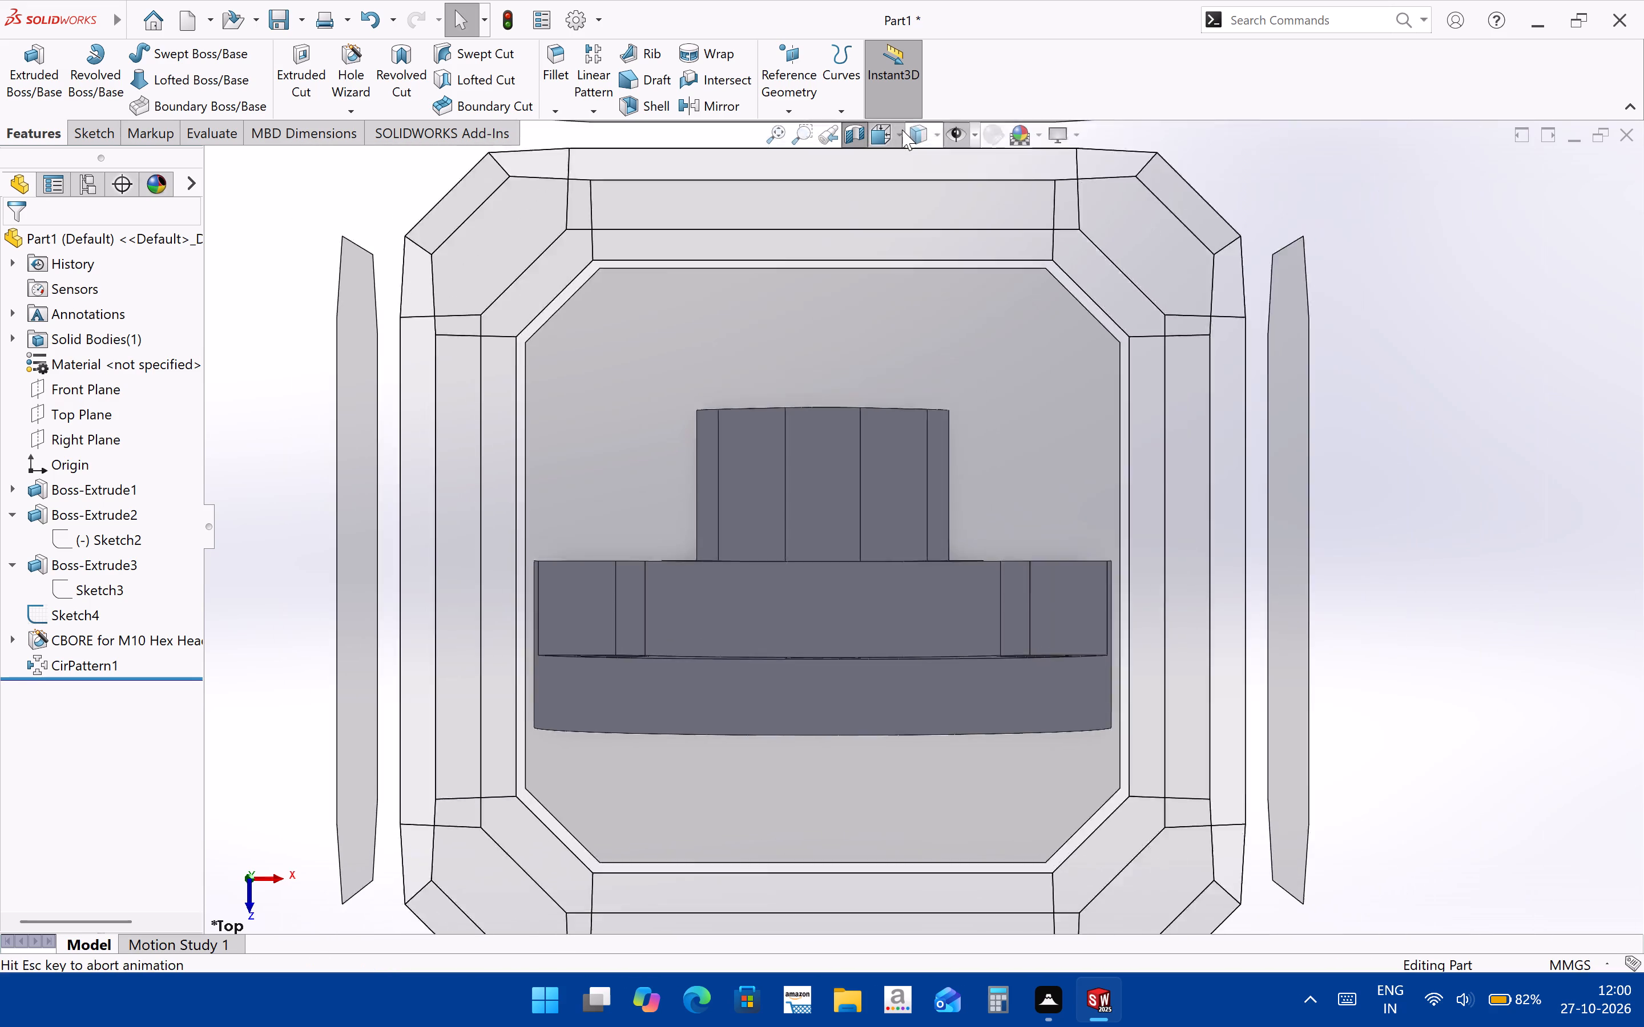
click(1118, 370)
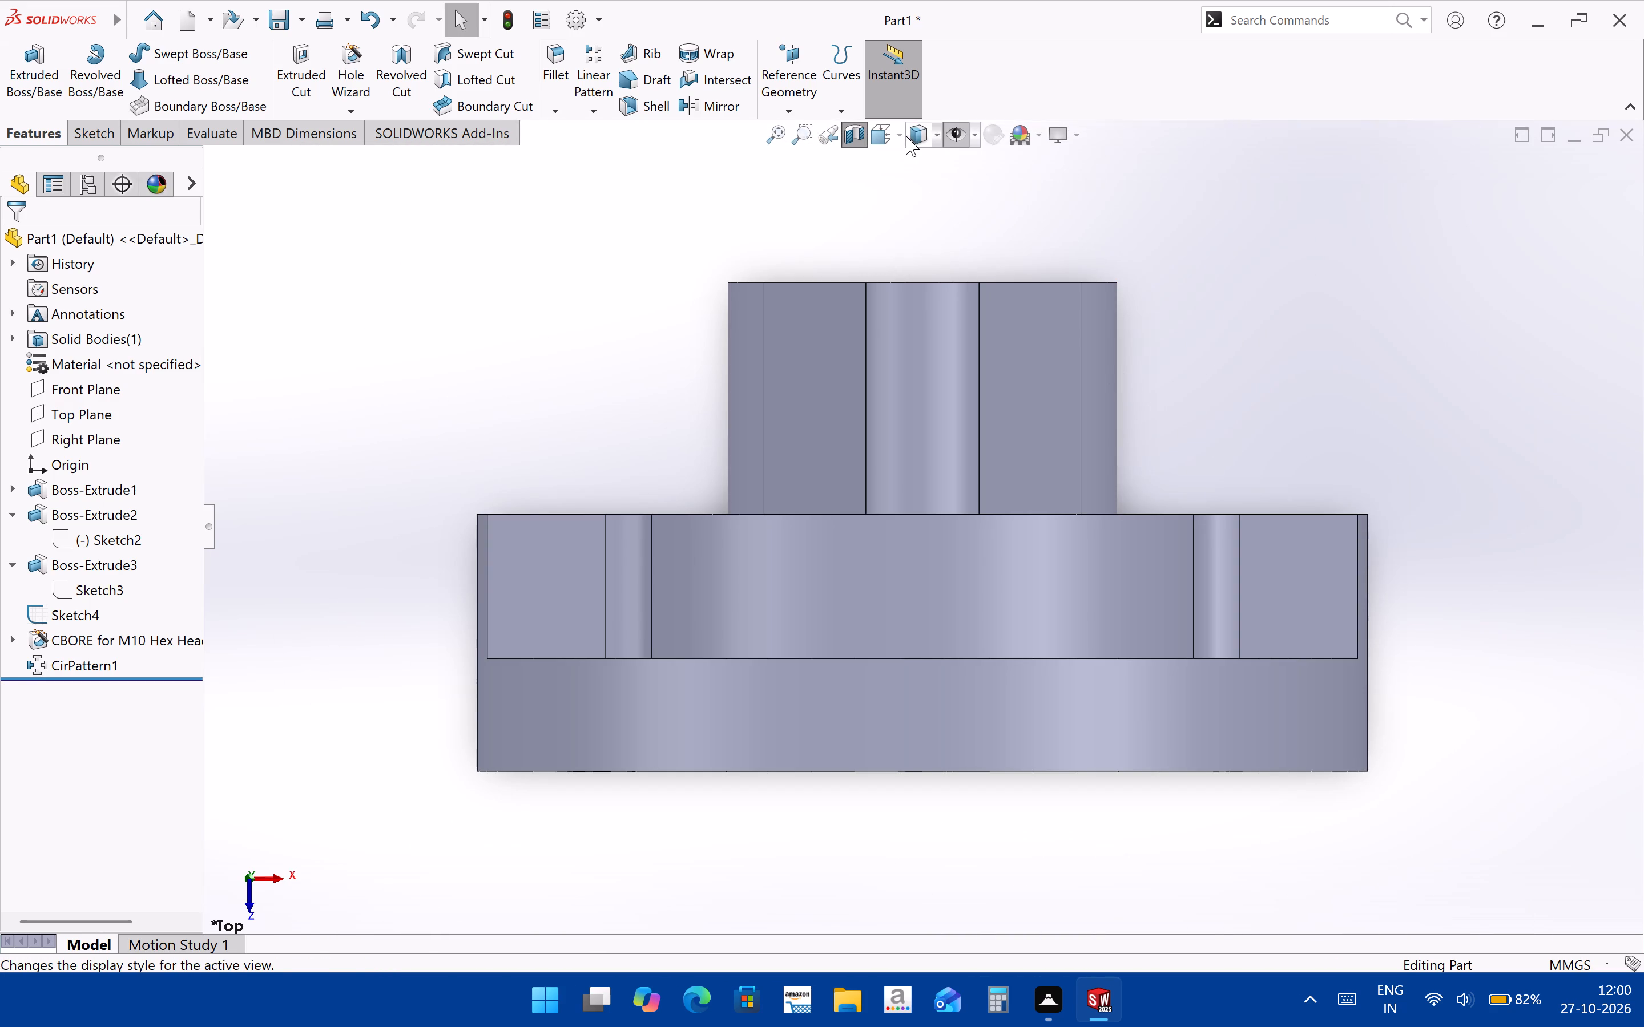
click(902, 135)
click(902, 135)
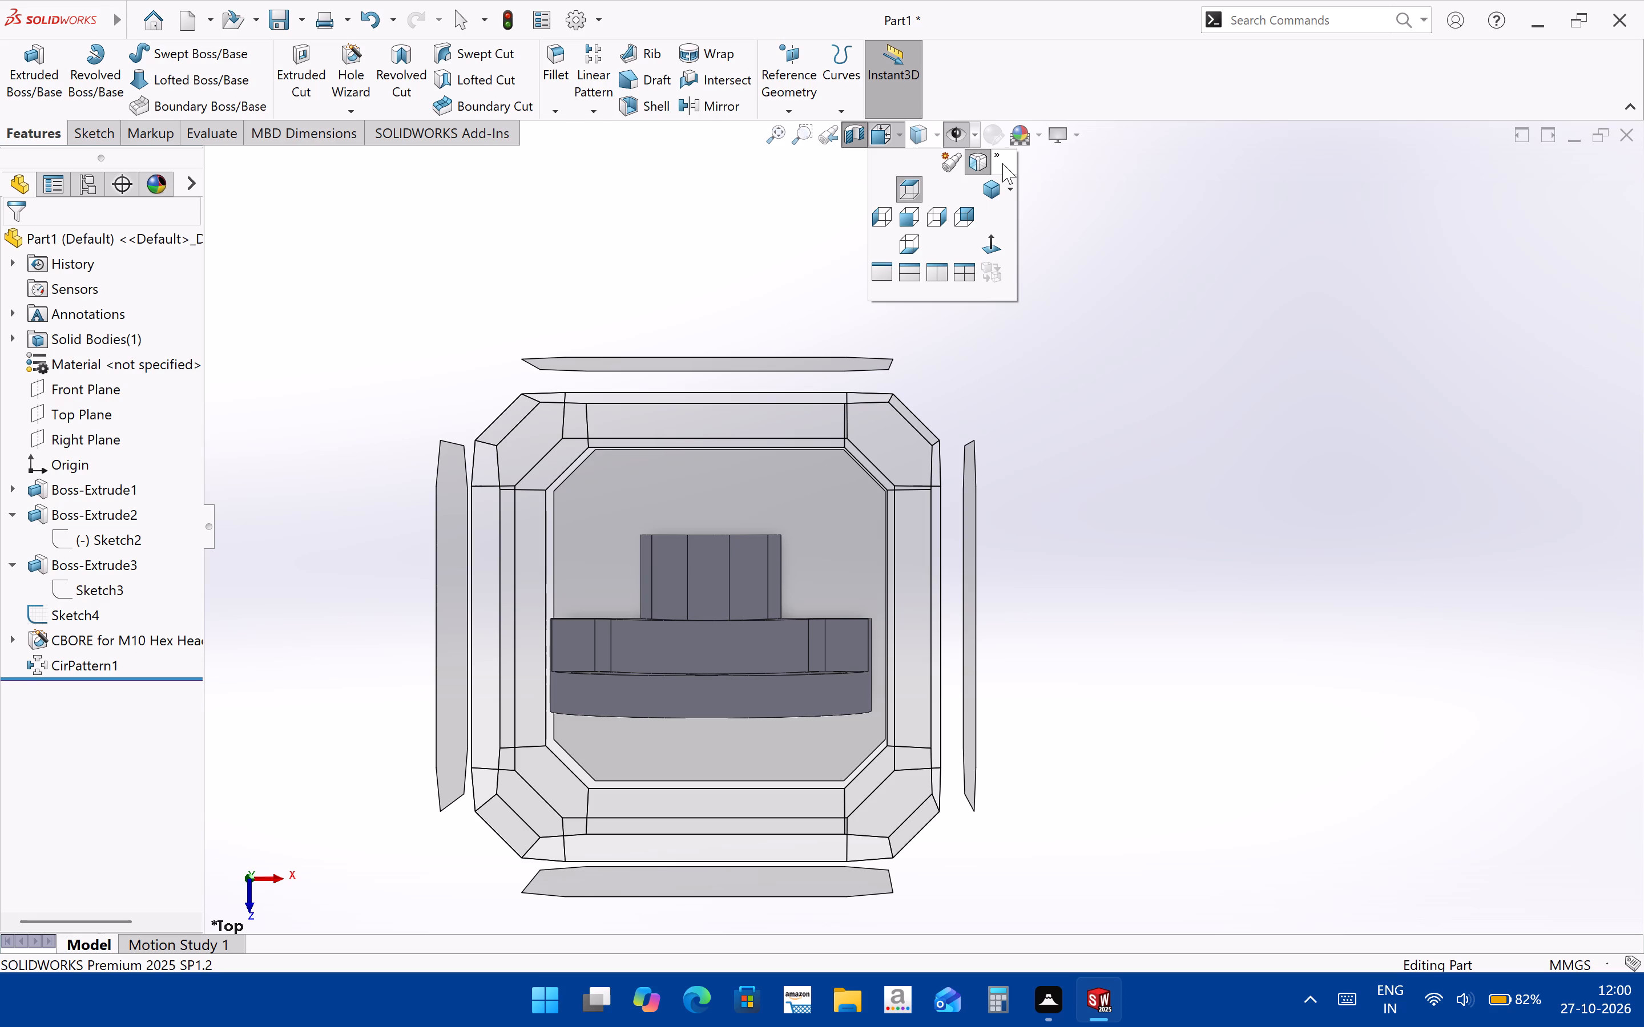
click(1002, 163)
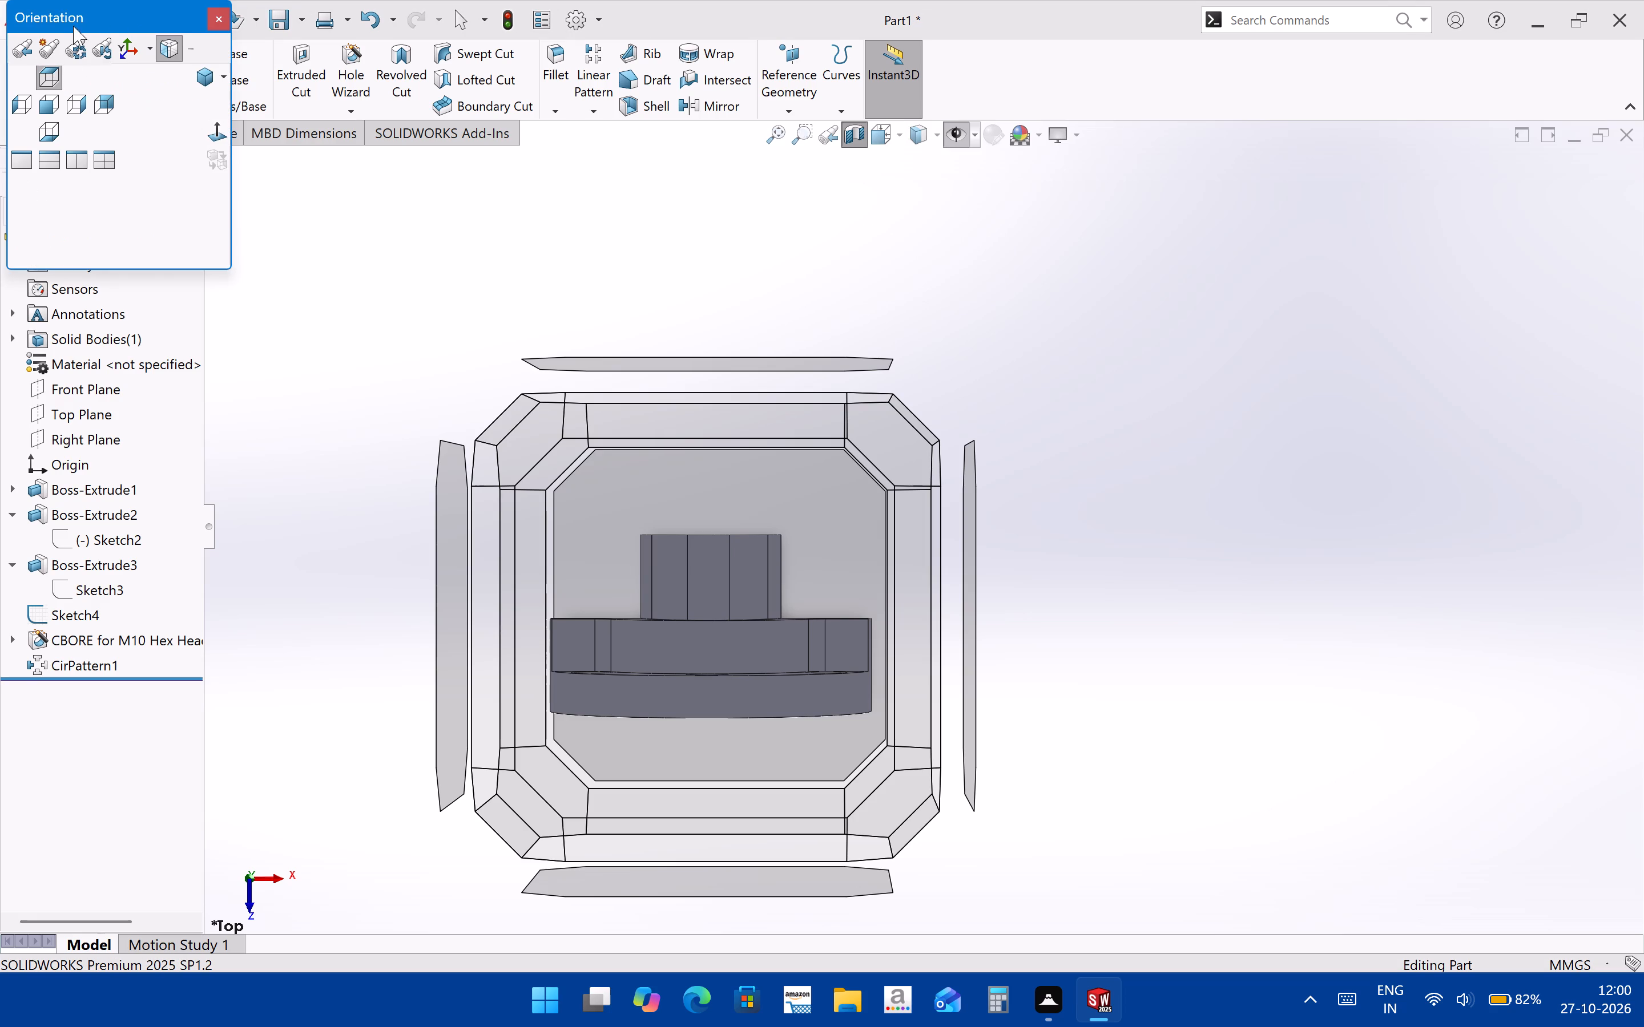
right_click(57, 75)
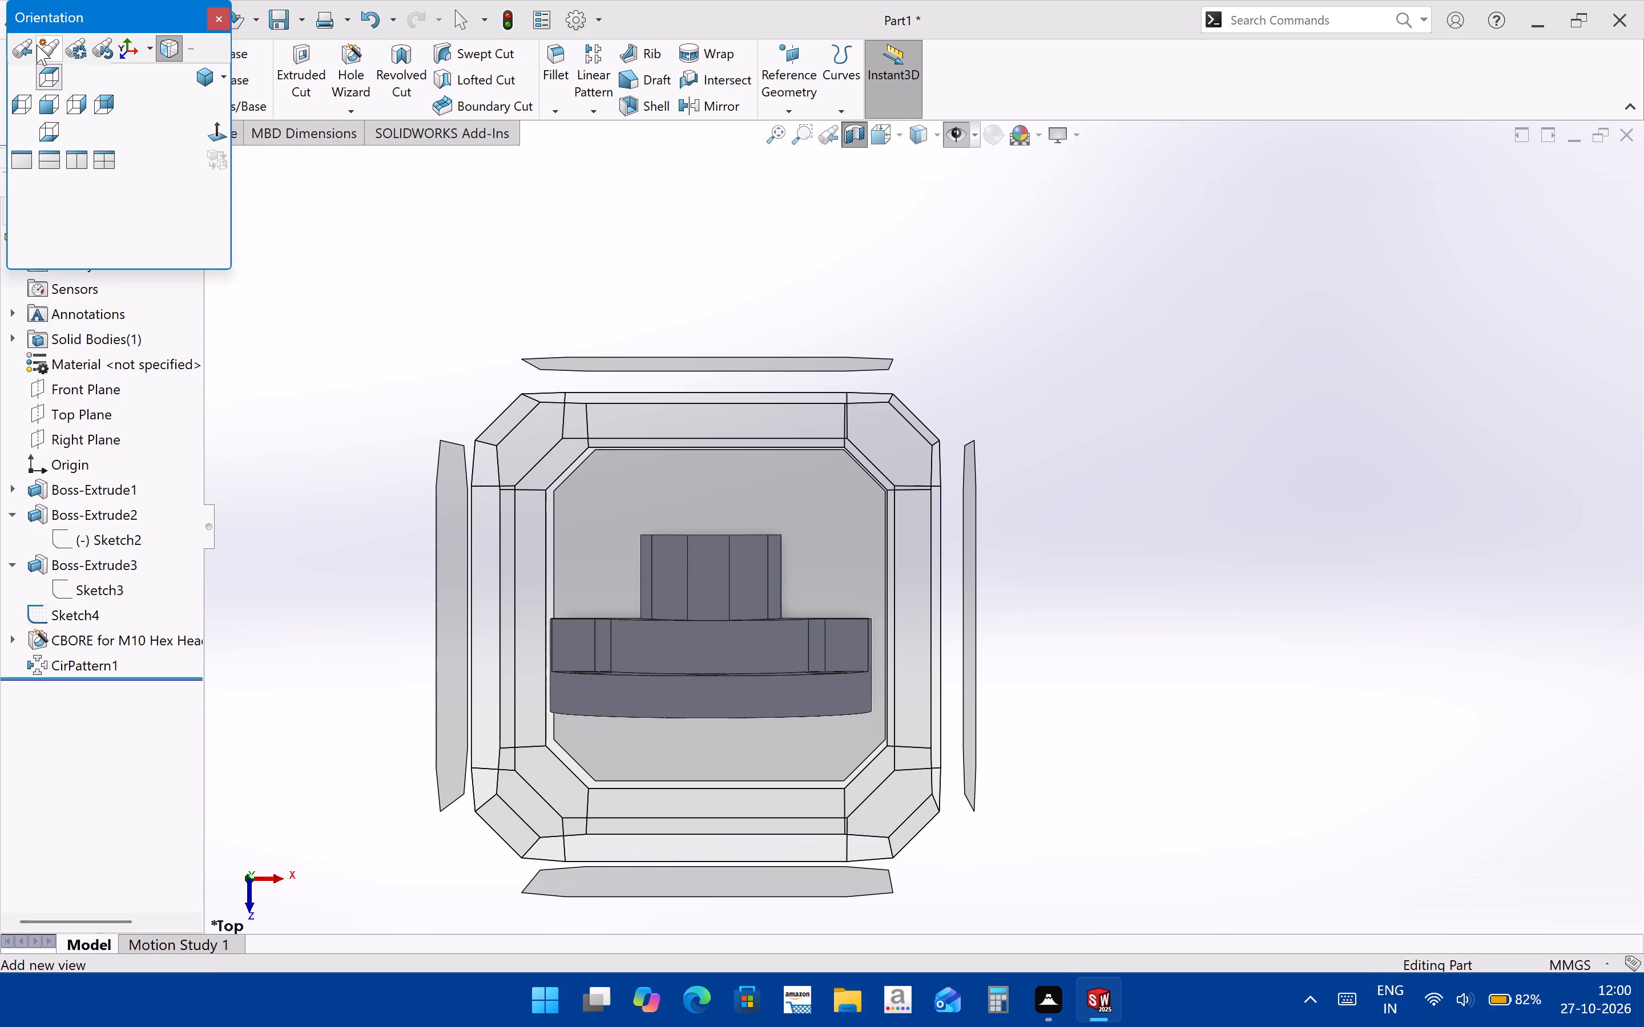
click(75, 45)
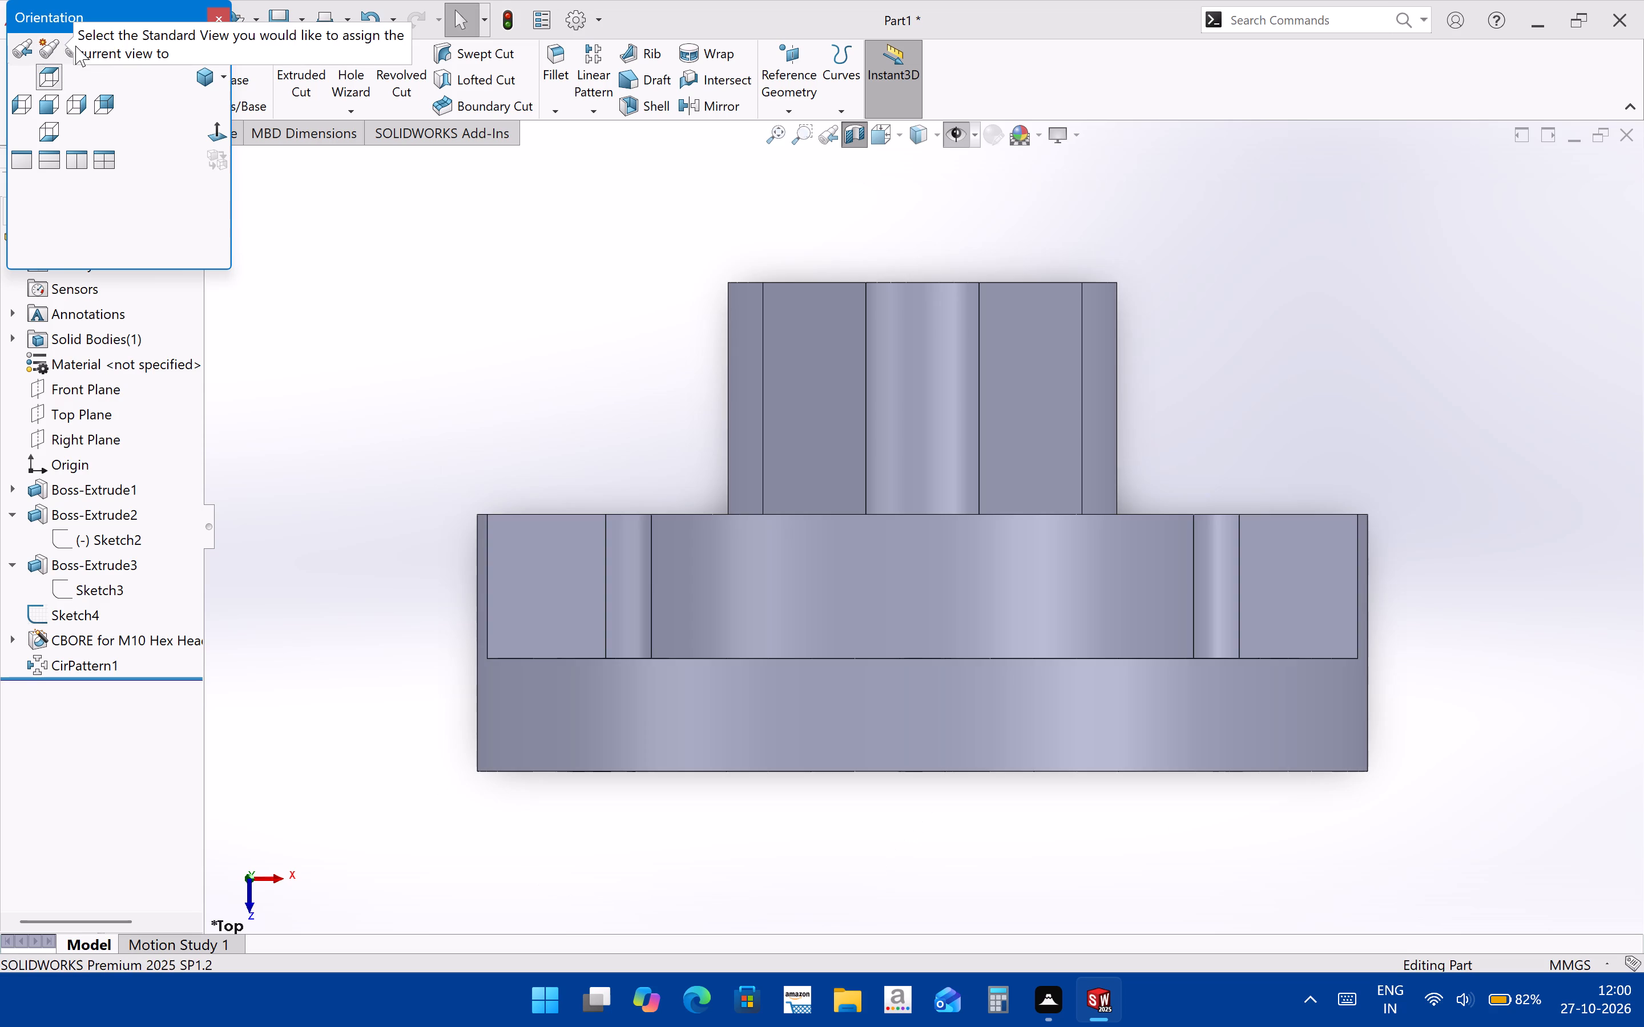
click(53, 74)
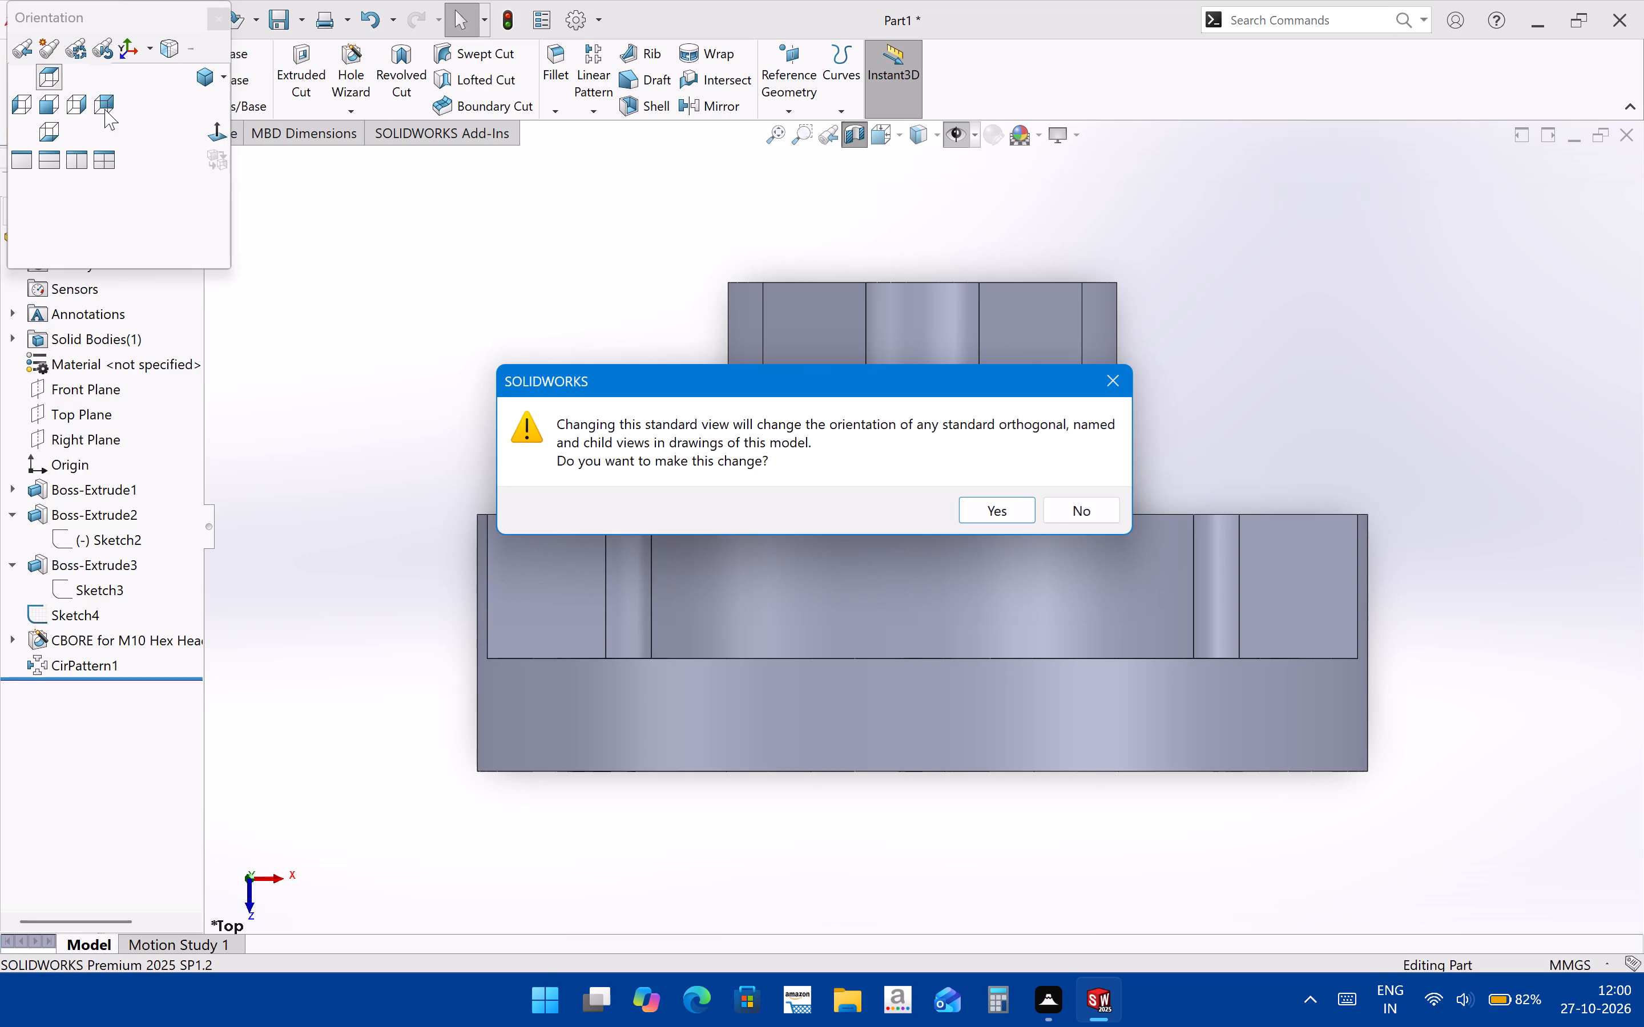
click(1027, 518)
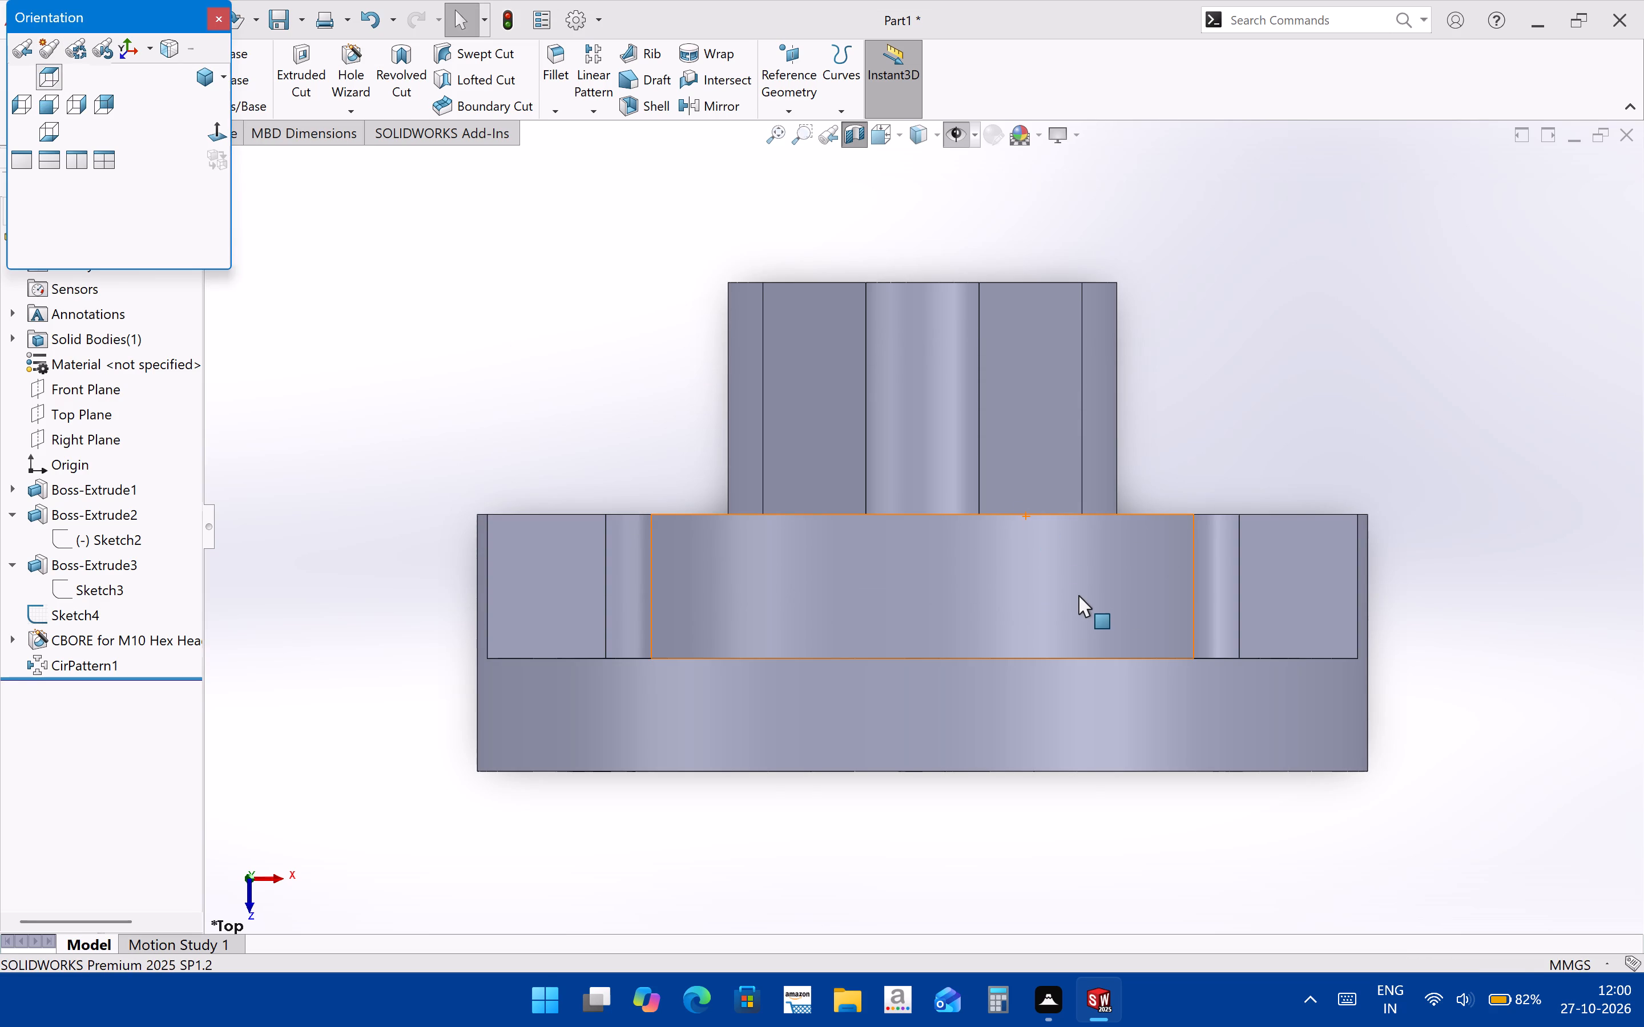
Orbit to the section's cut face and view it square-on, showing the base, boss and central bore.
middle_drag(1078, 596, 759, 690)
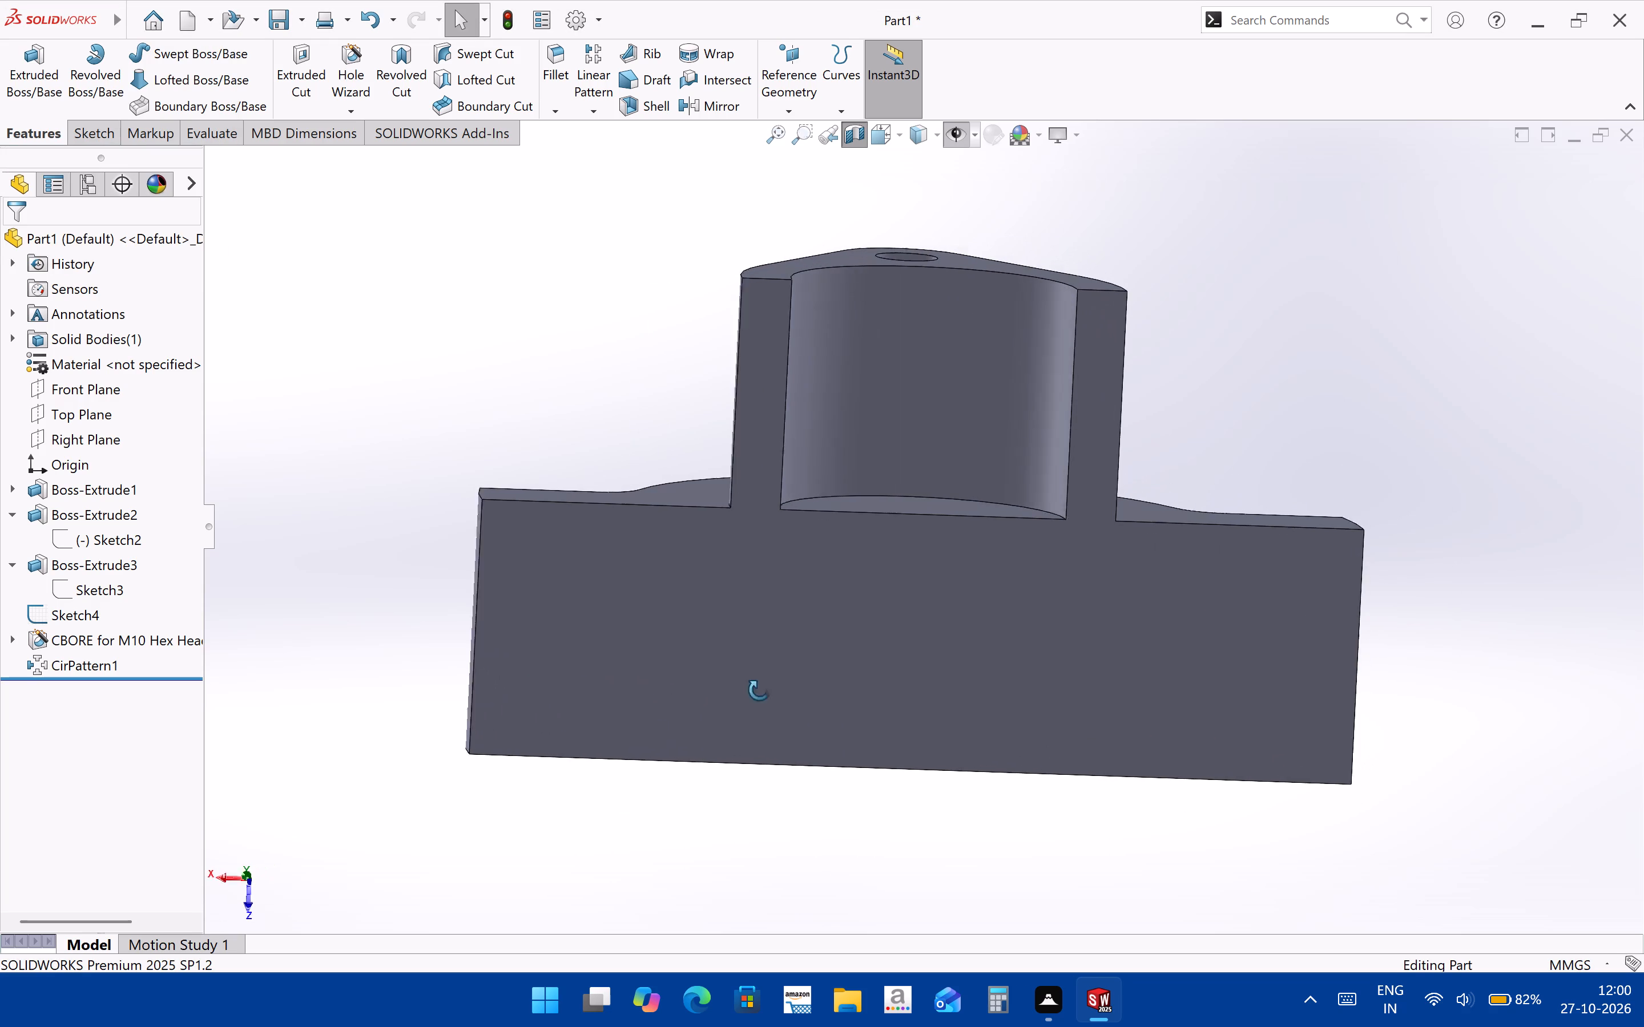
middle_drag(759, 690, 714, 672)
click(1046, 640)
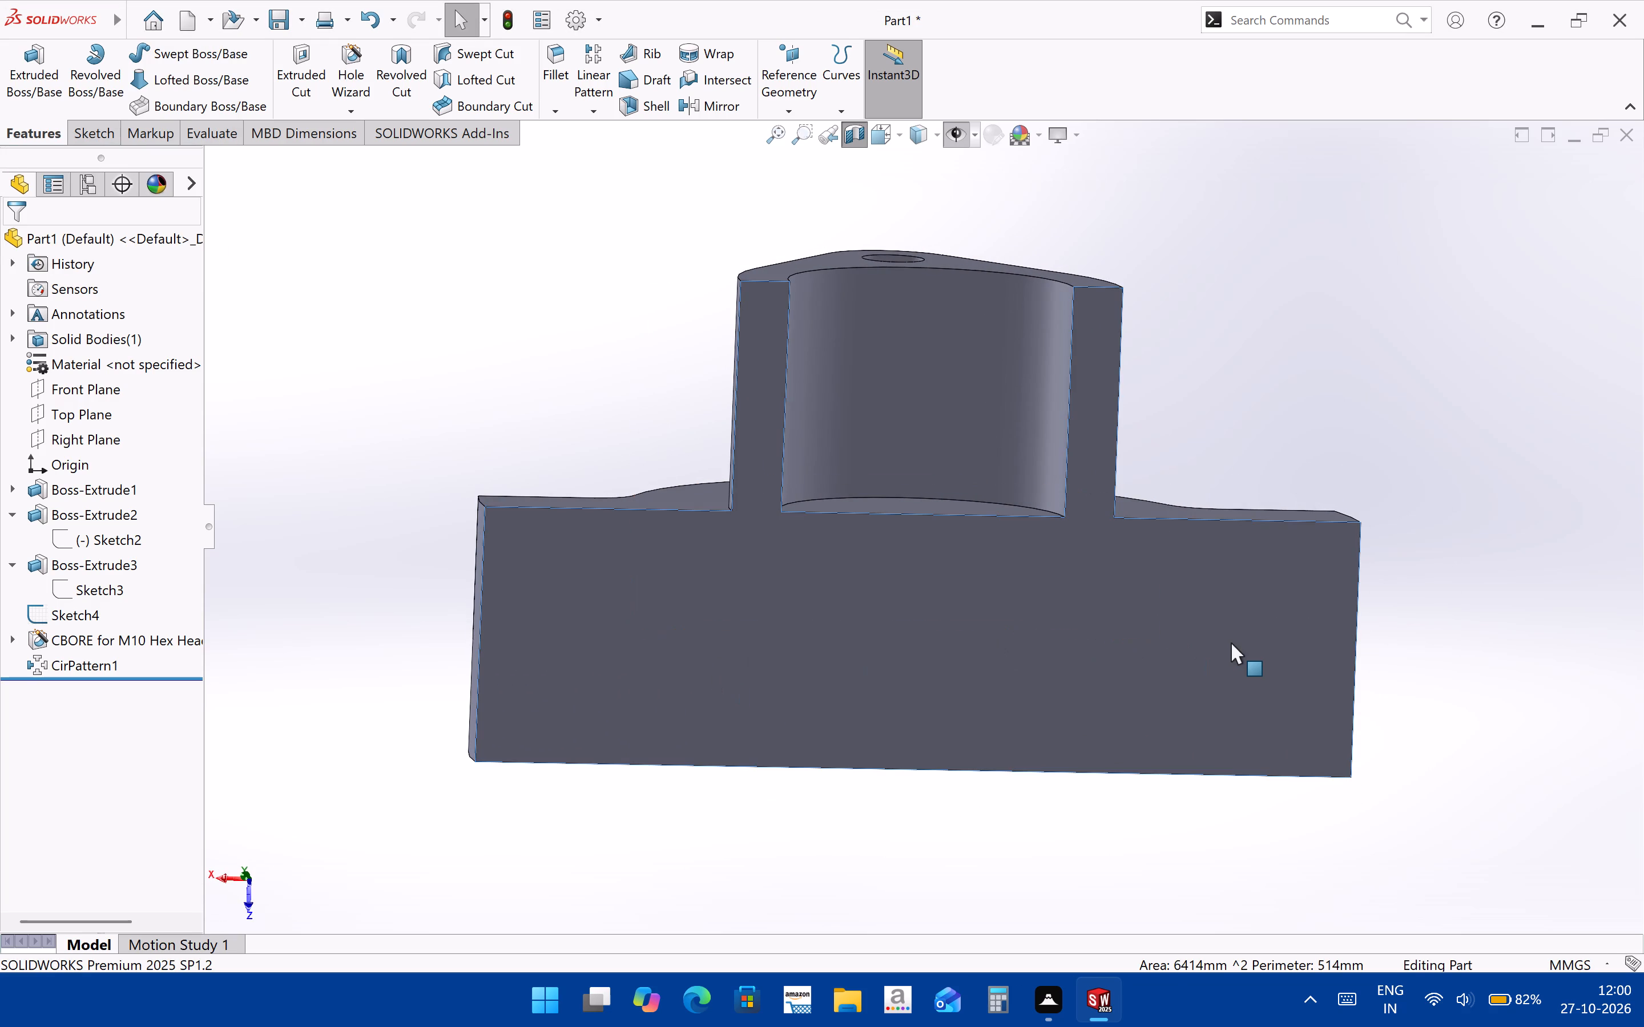
key(ctrl+8)
click(1231, 642)
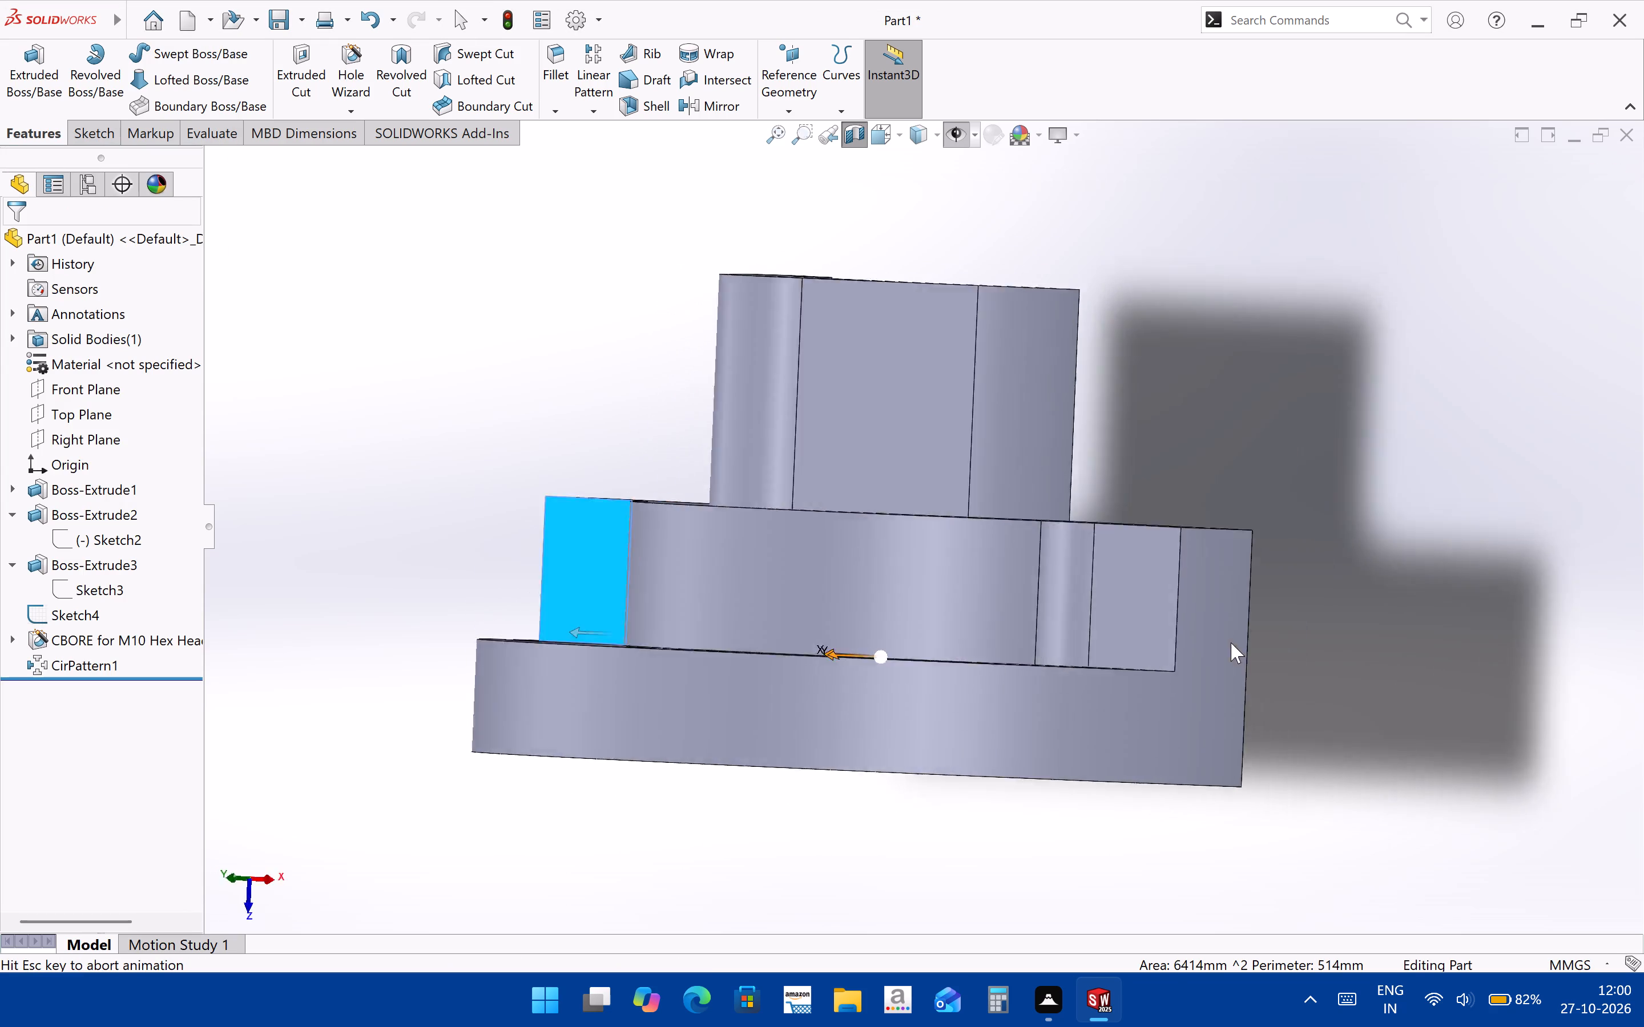
click(1231, 642)
click(1195, 264)
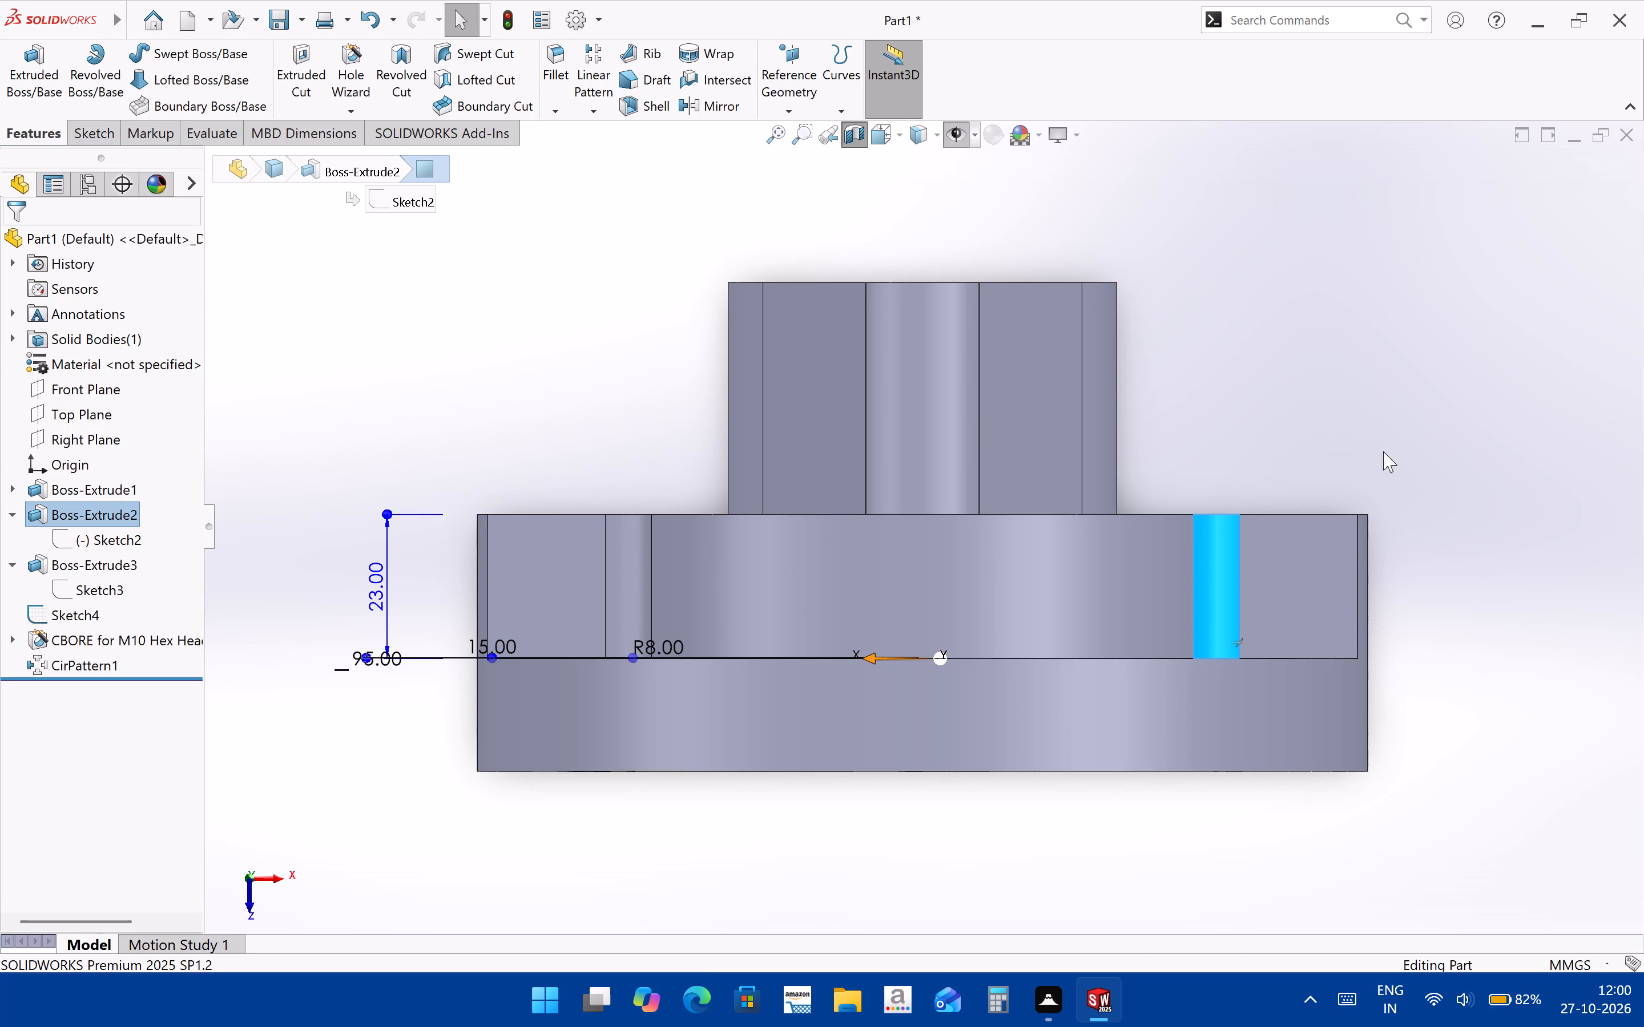
click(901, 131)
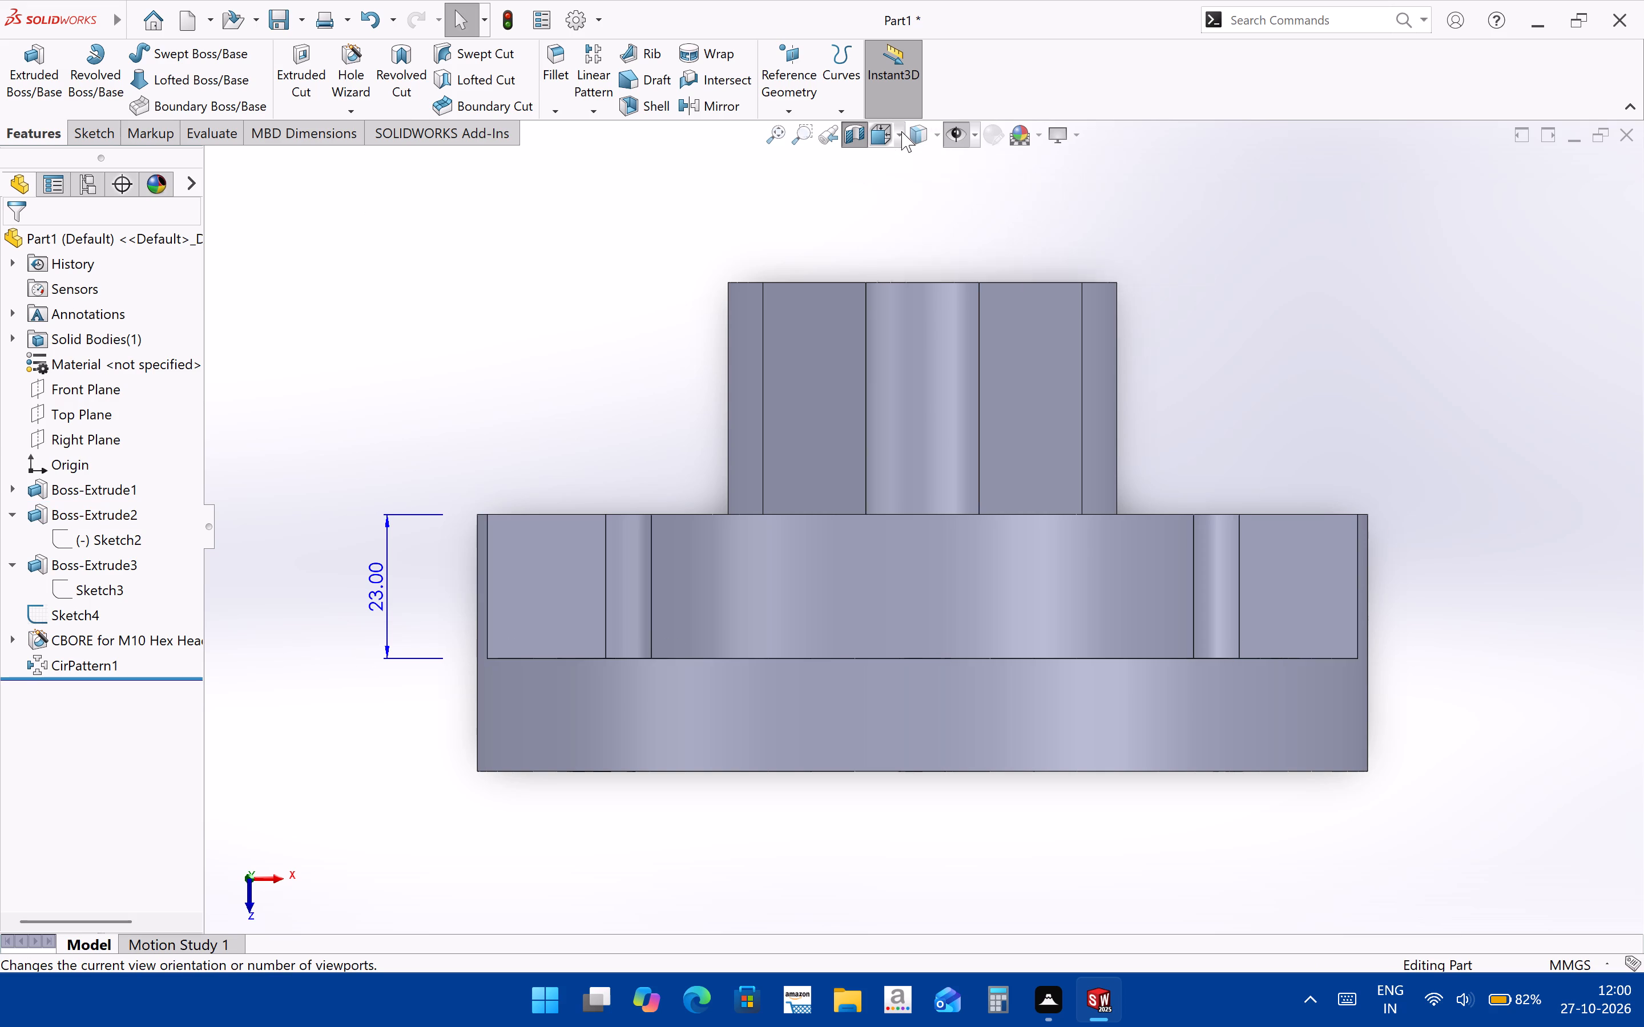
click(901, 131)
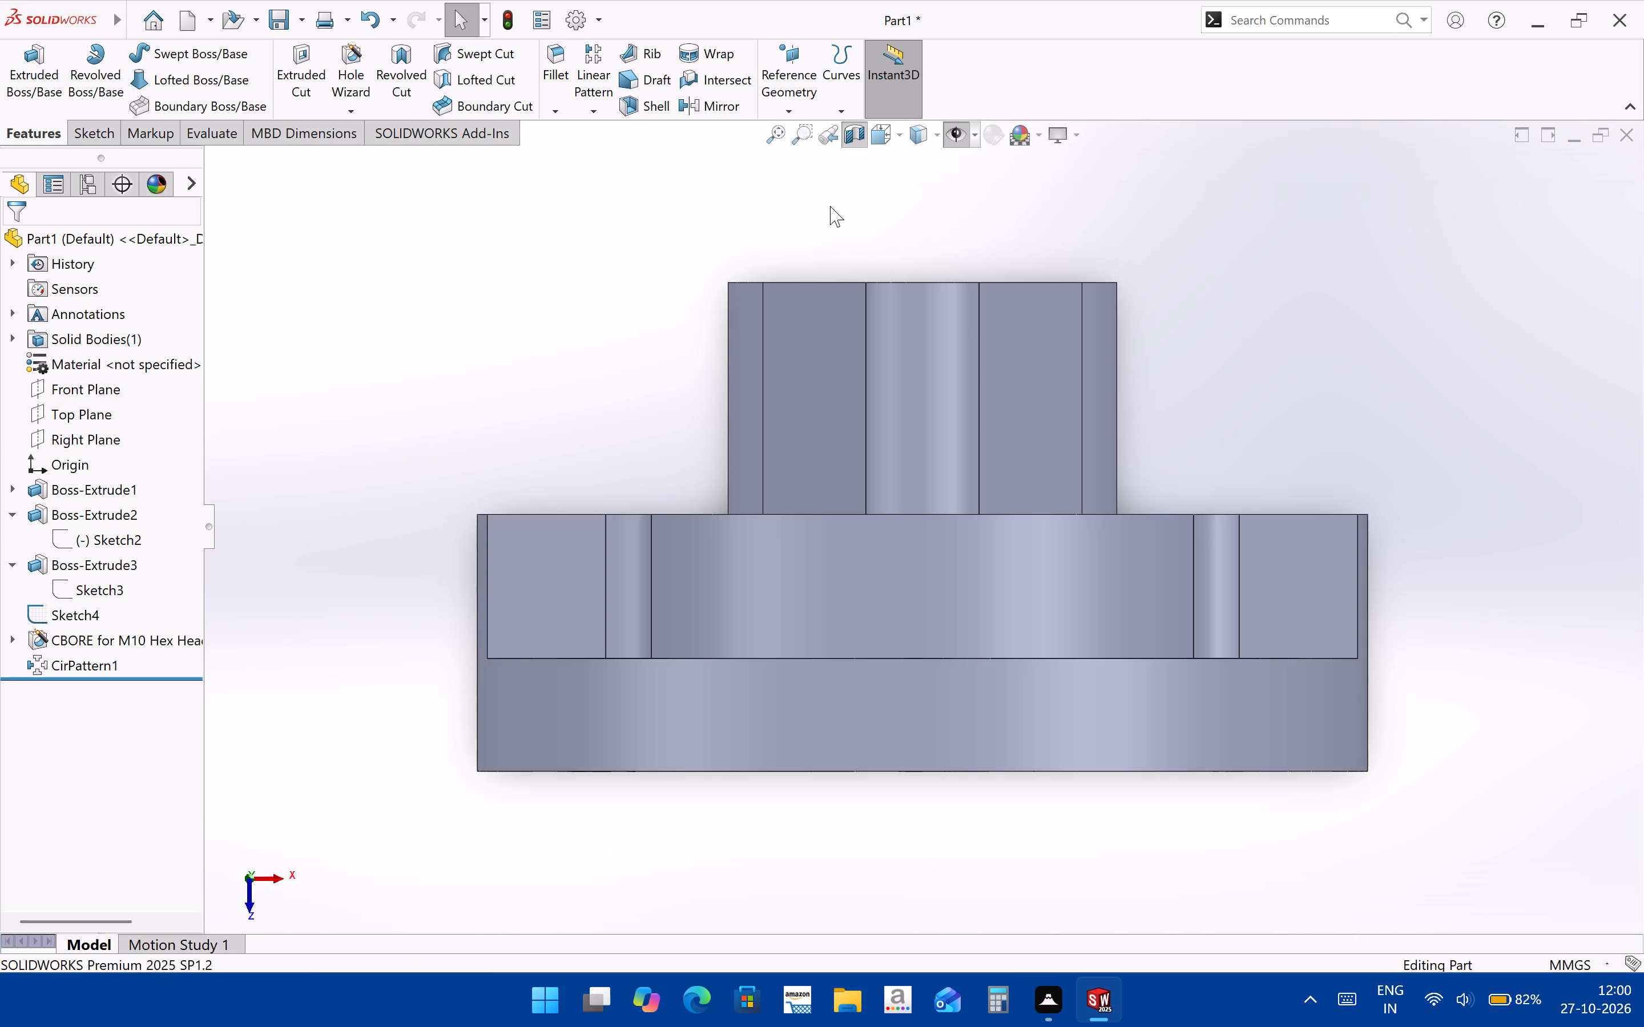
key(ctrl+8)
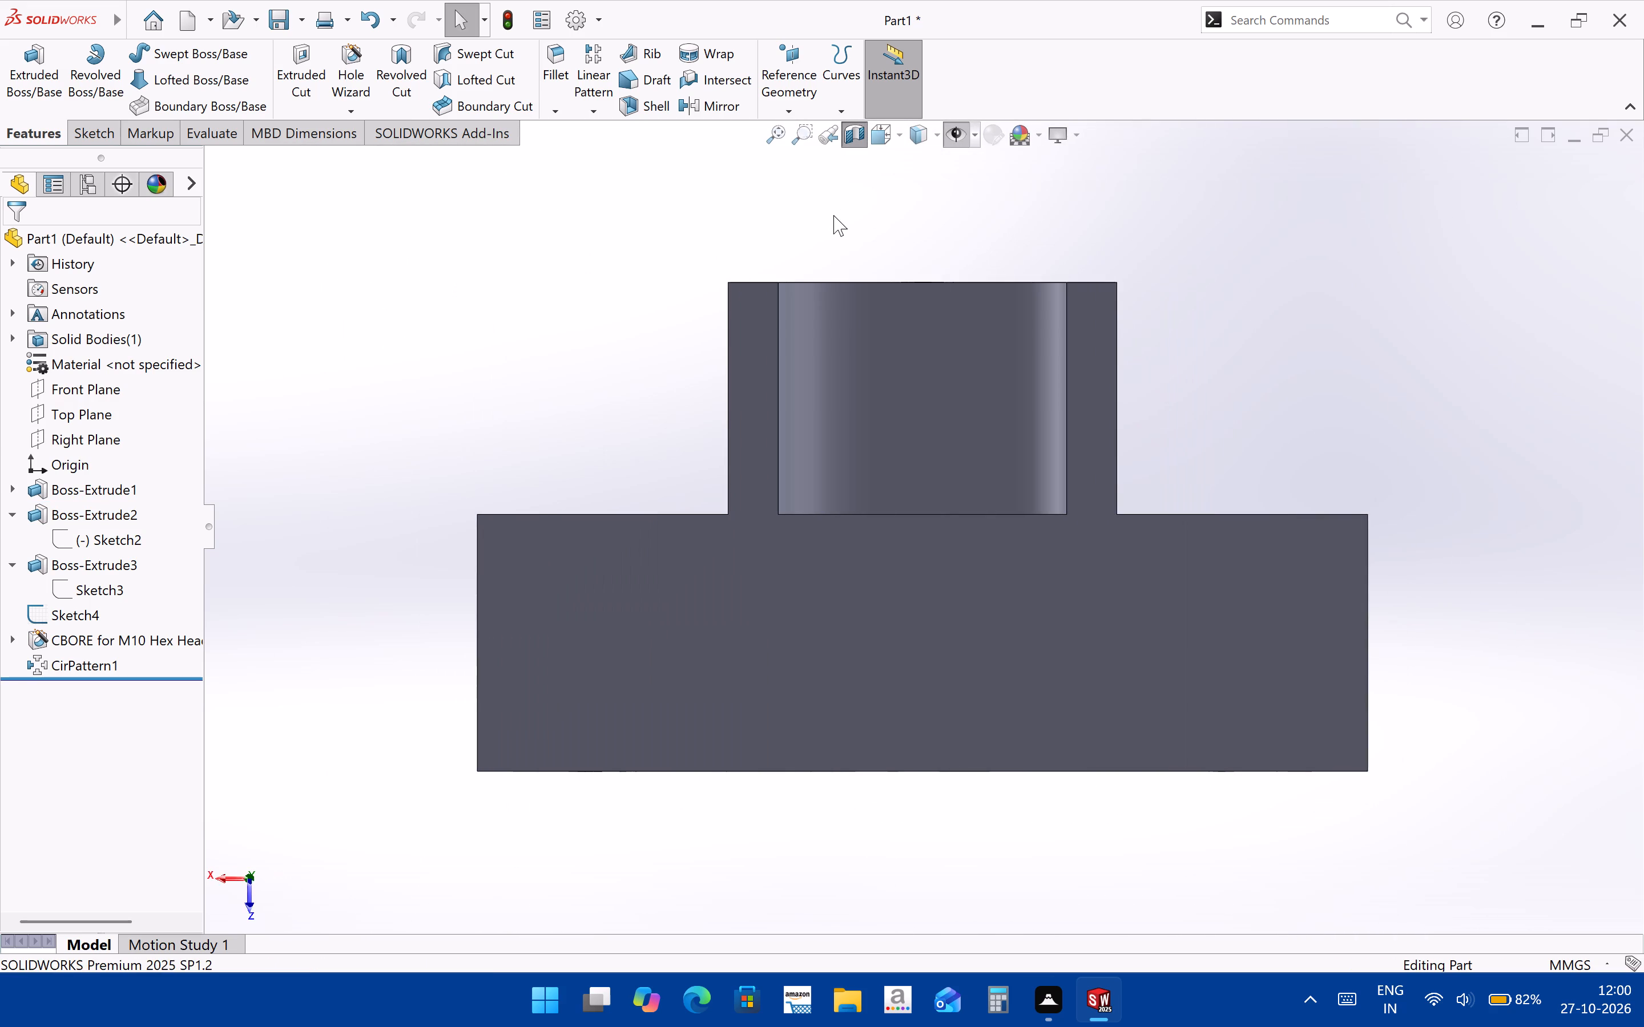
click(1452, 731)
scroll(993, 706, up, 3)
scroll(871, 429, down, 1)
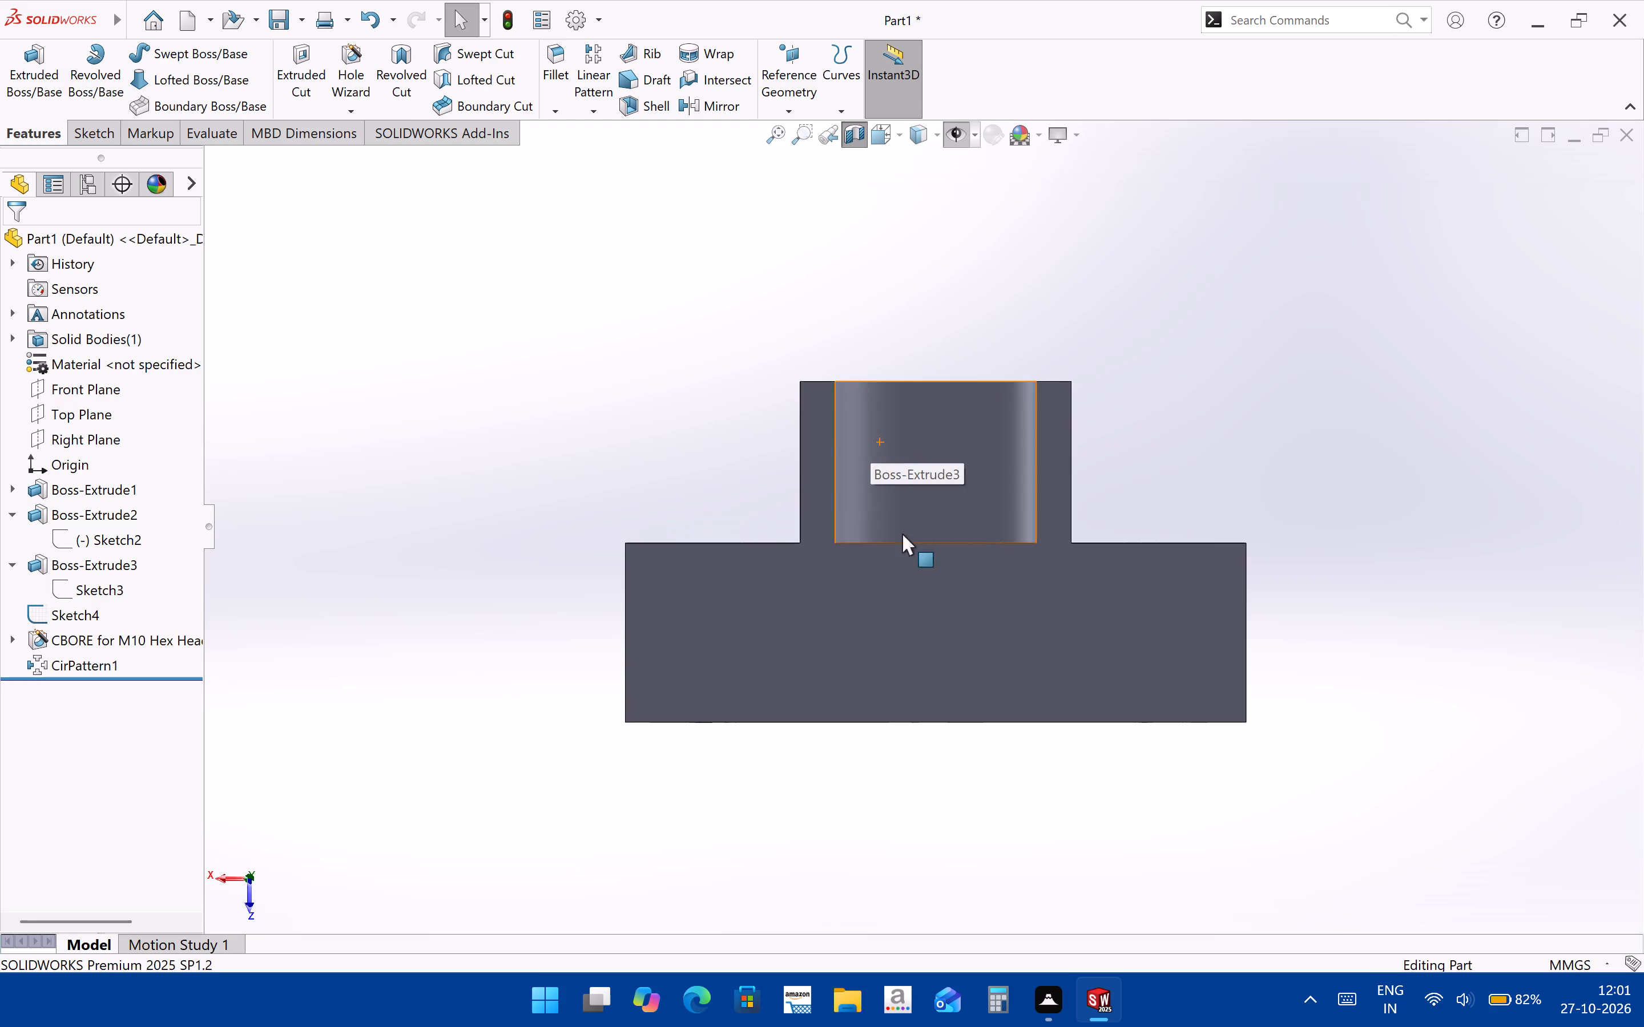
click(1320, 636)
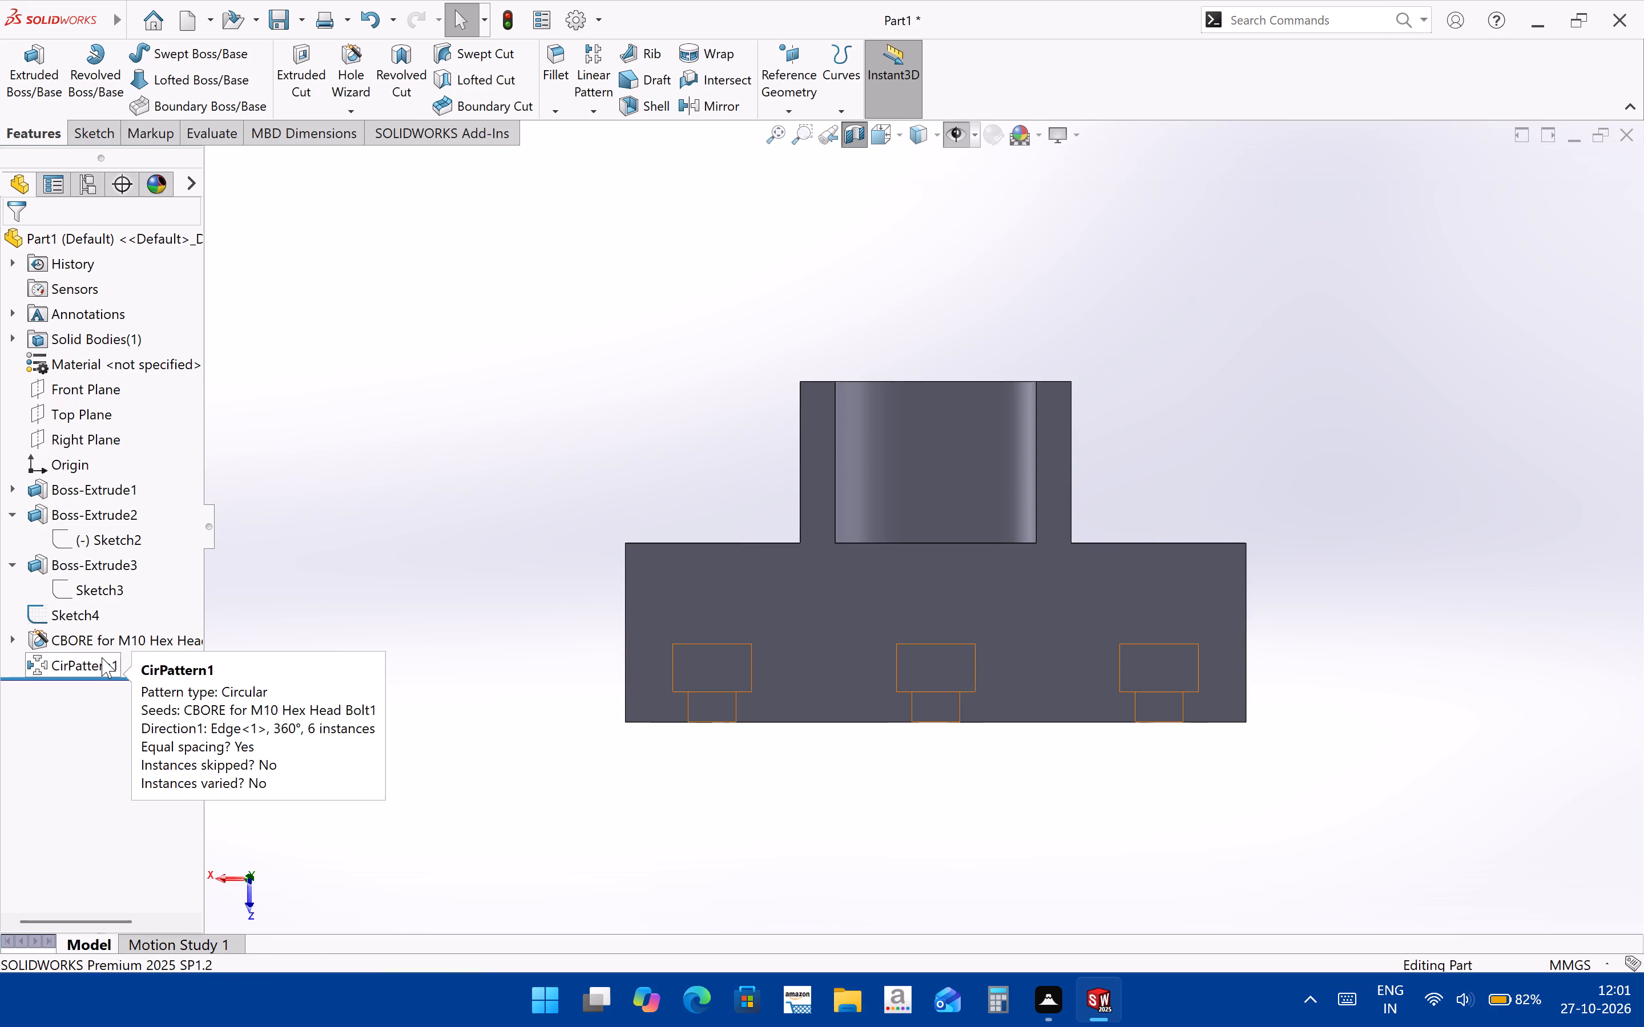
Start a new sketch on the Top Plane.
click(78, 411)
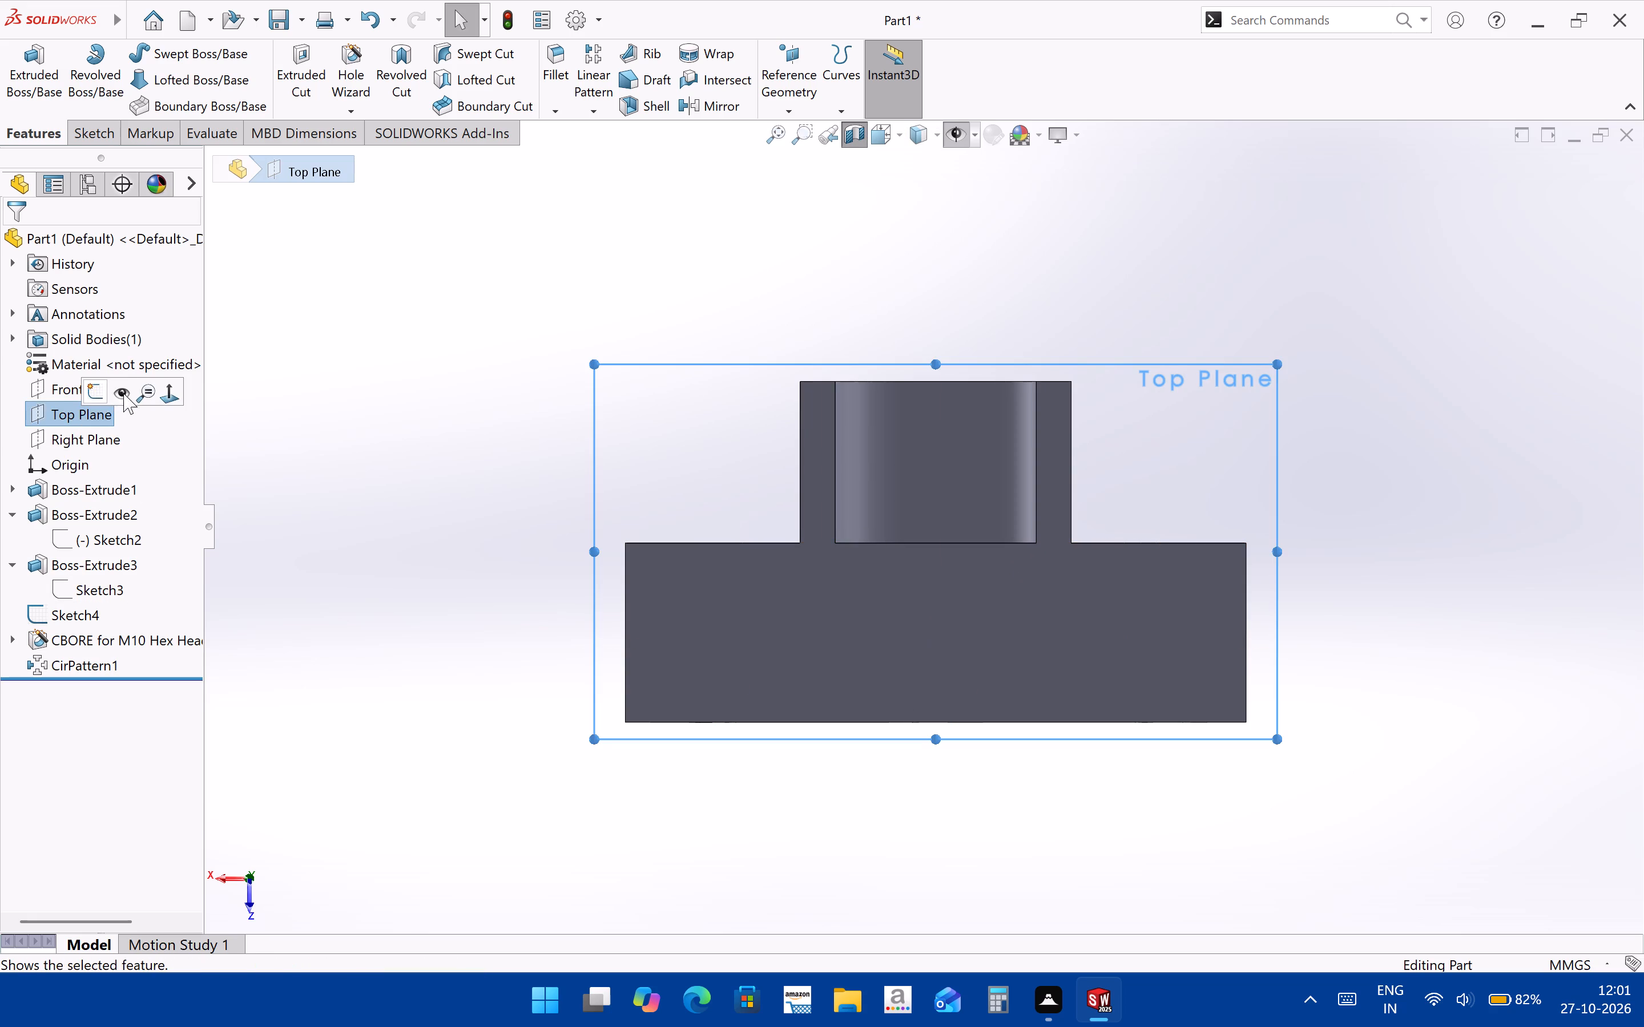
click(95, 391)
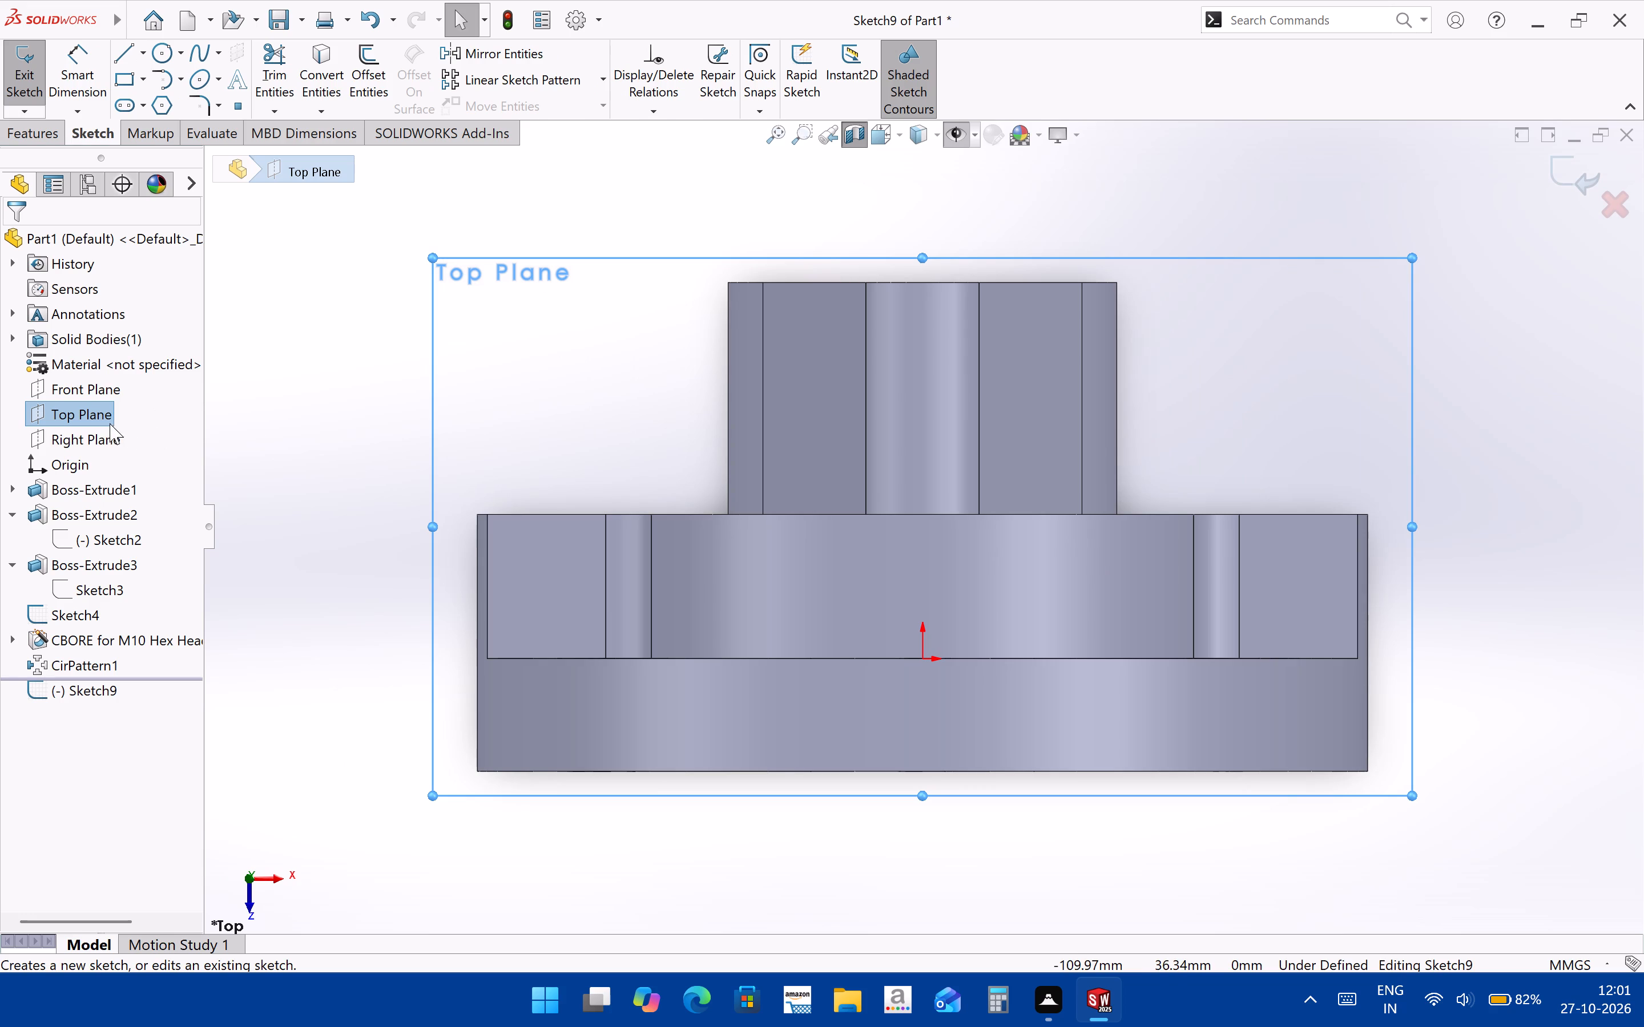
Try to flip the sketch view normal to the Top Plane so it faces the section's cut side.
click(102, 418)
click(1409, 546)
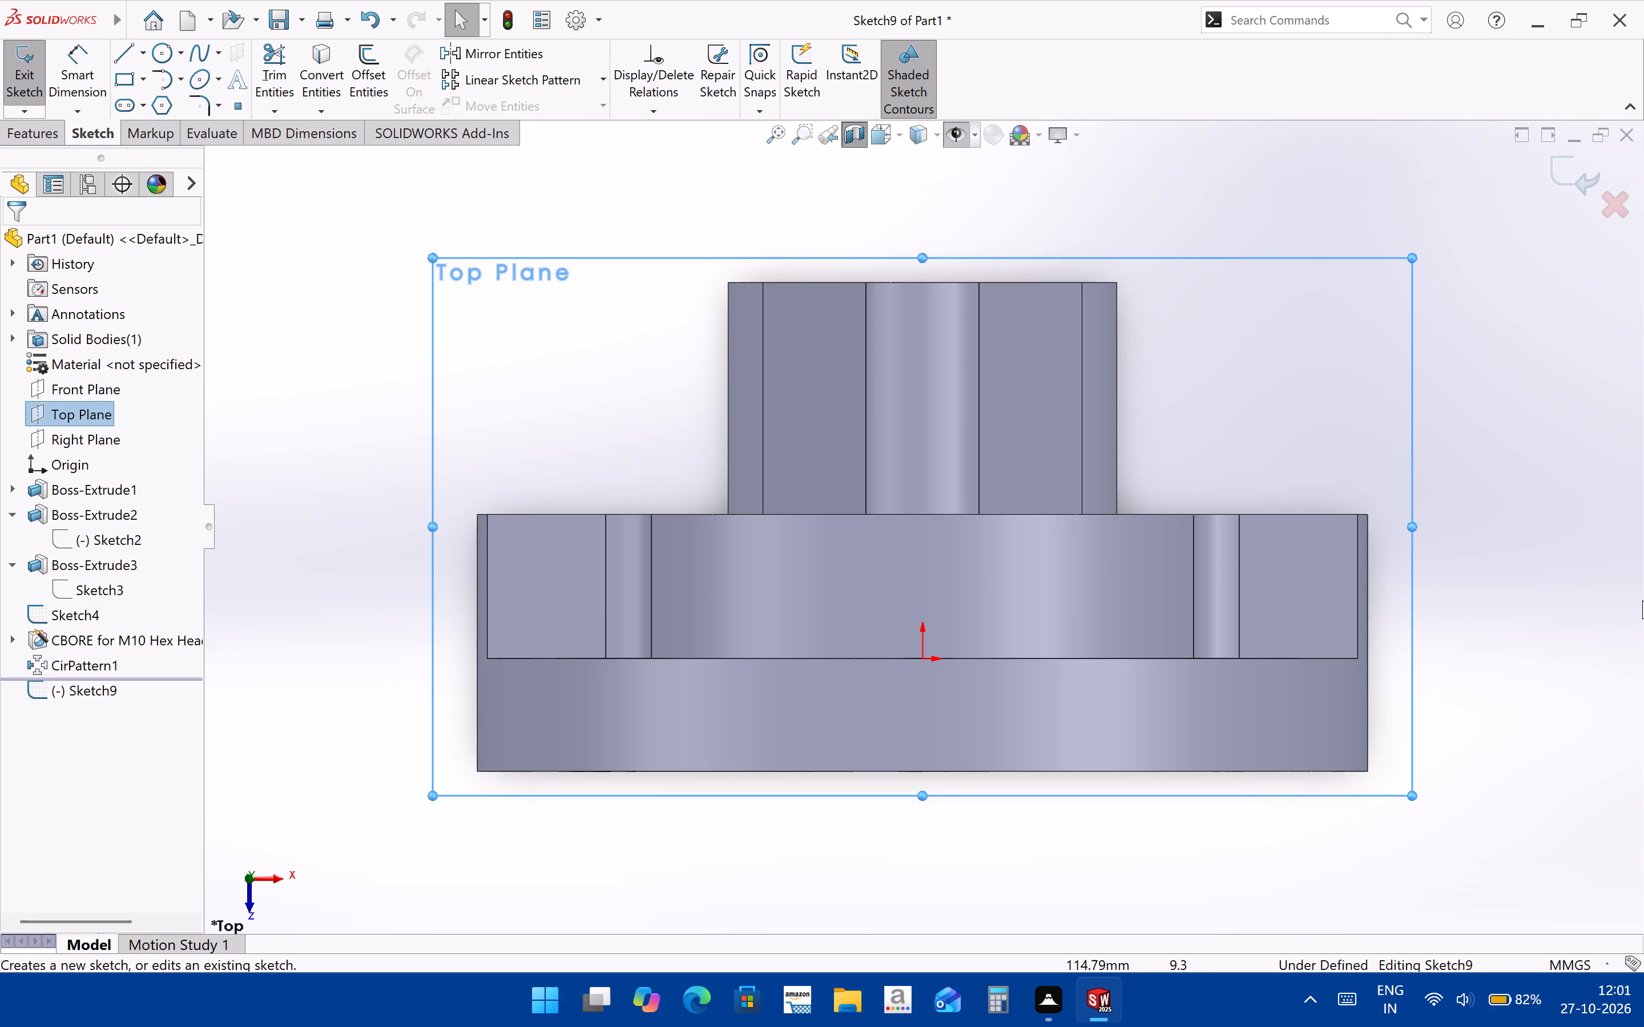
key(ctrl+8)
key(ctrl+8)
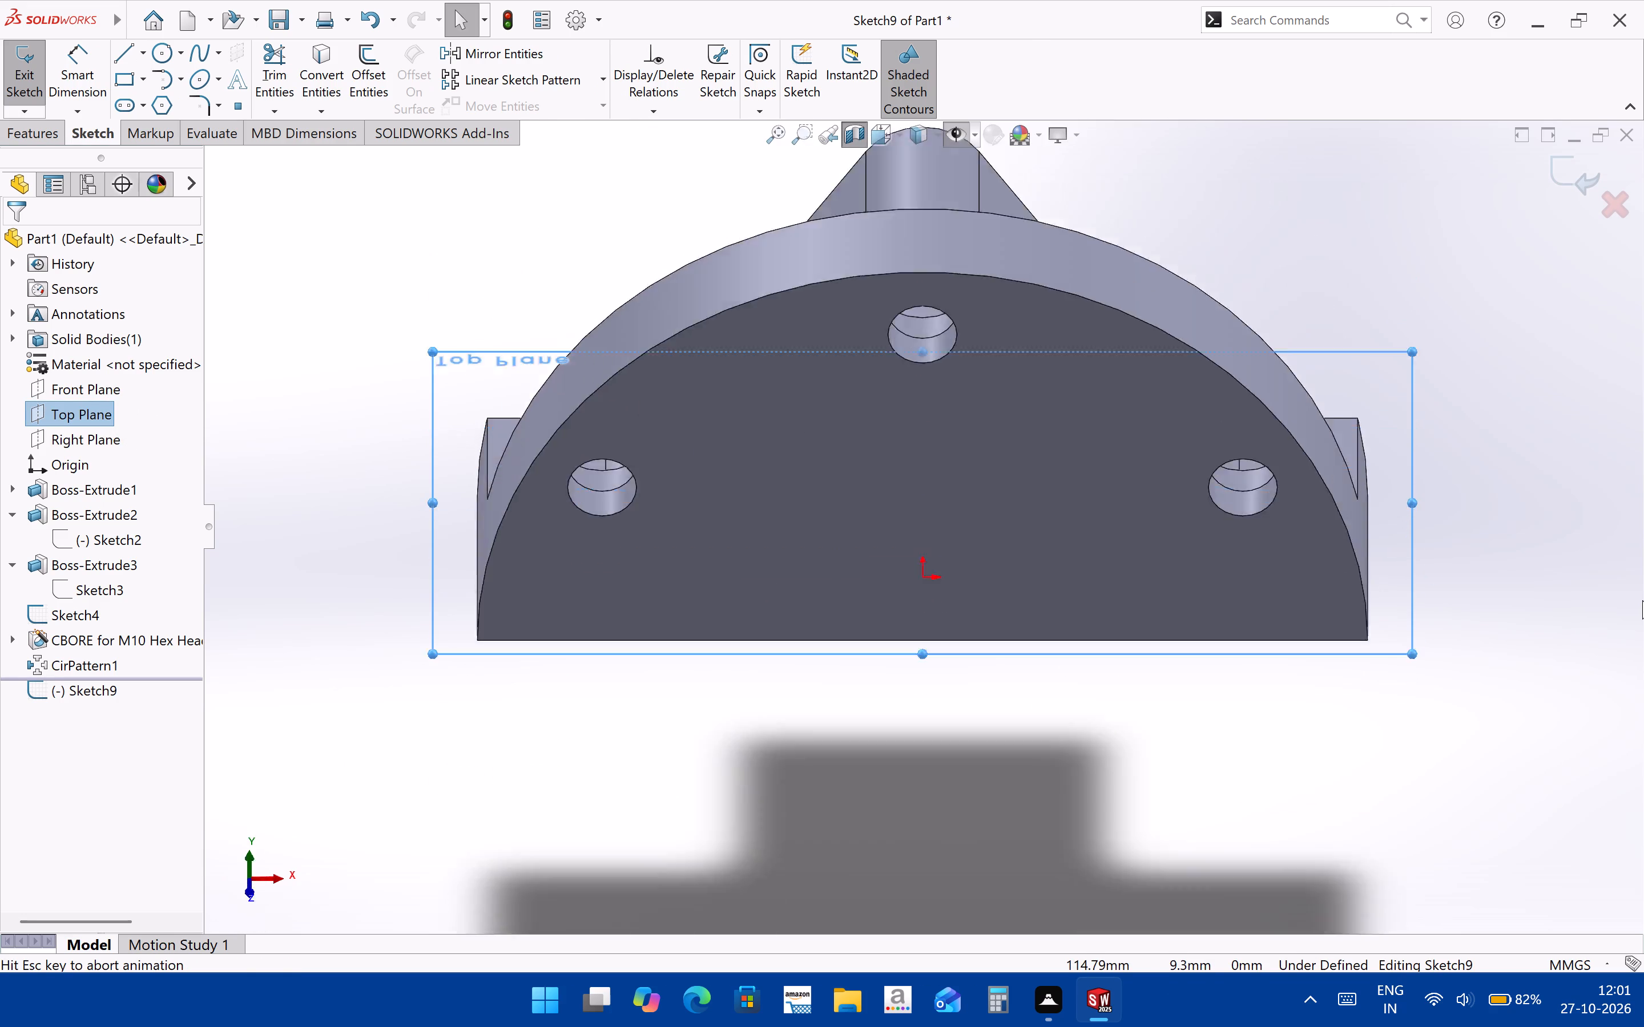
key(ctrl+8)
key(ctrl+8)
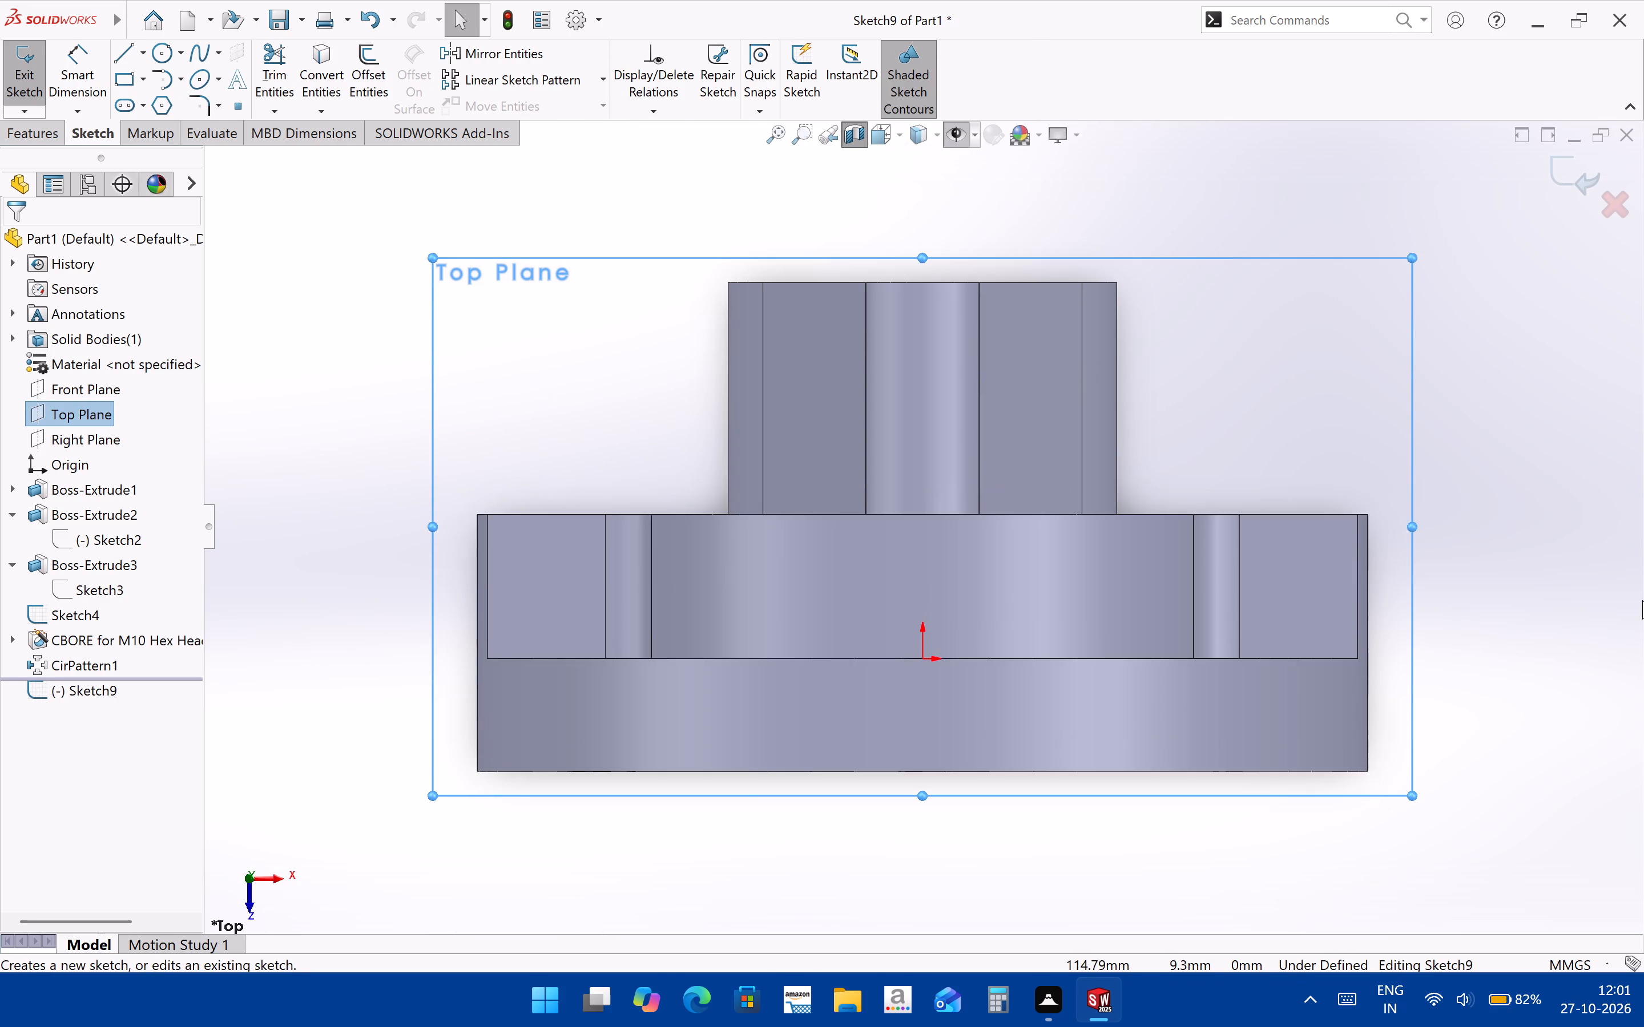
key(ctrl+8)
key(ctrl+8)
key(ctrl+8)
key(ctrl+8)
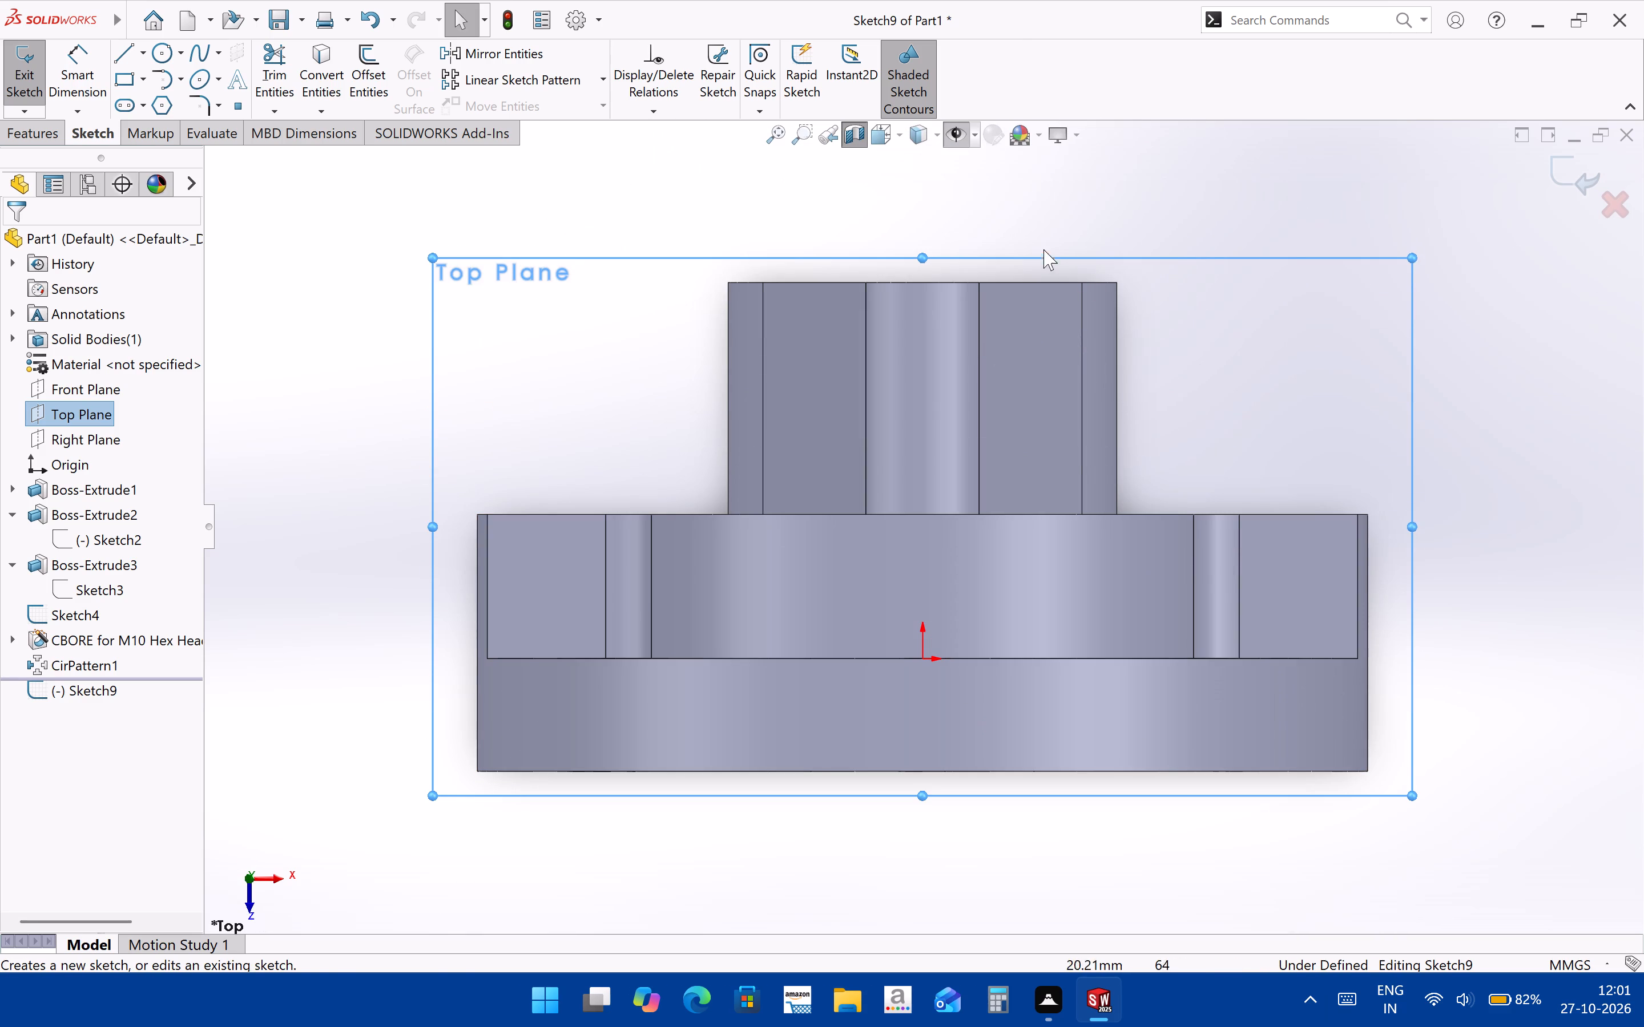
Update the standard views by assigning the current sketch view orientation to Top, and accept the change.
click(897, 142)
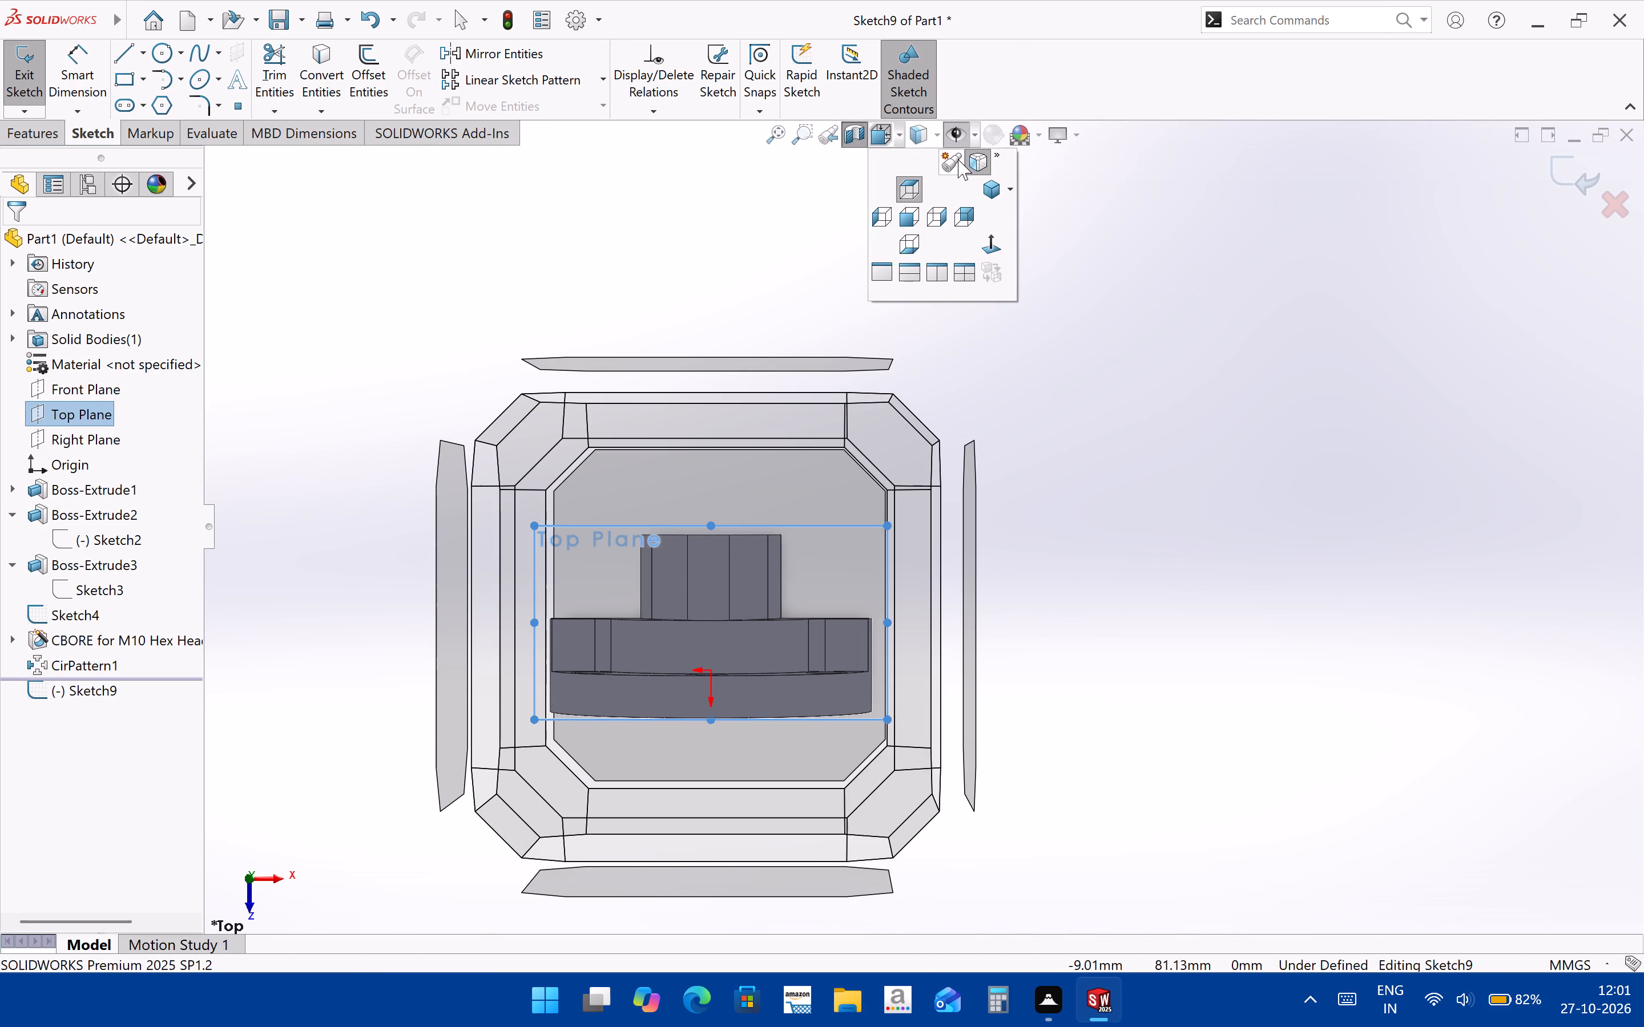
click(1012, 157)
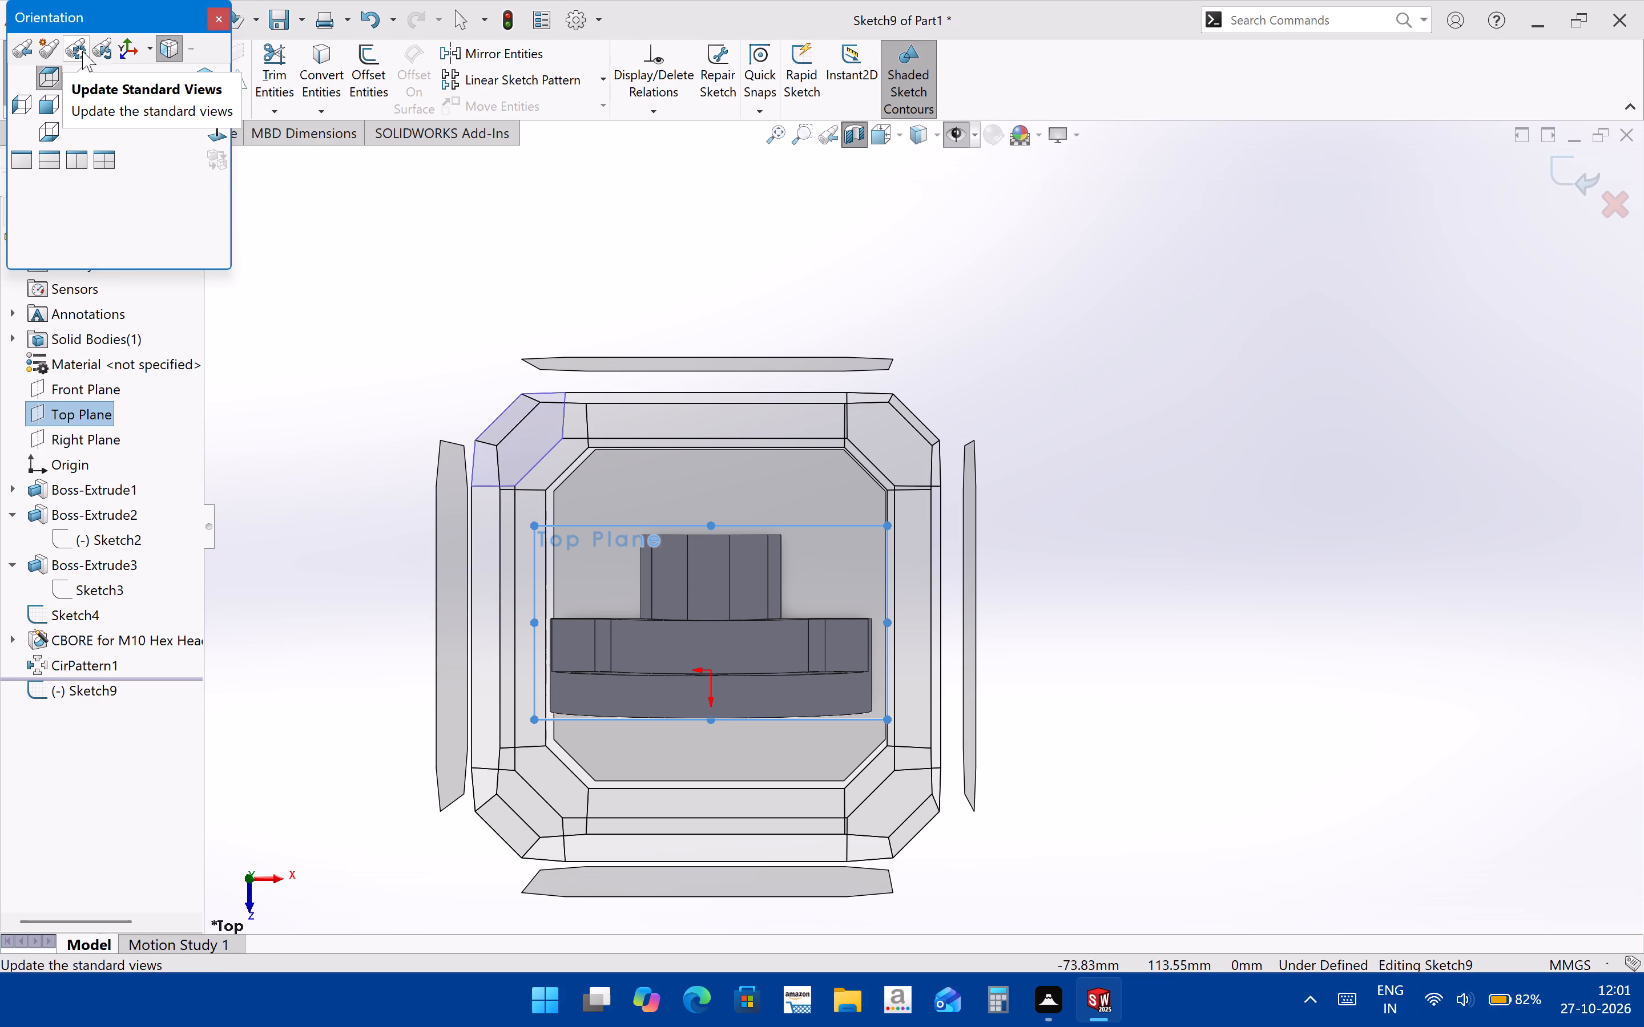
click(88, 51)
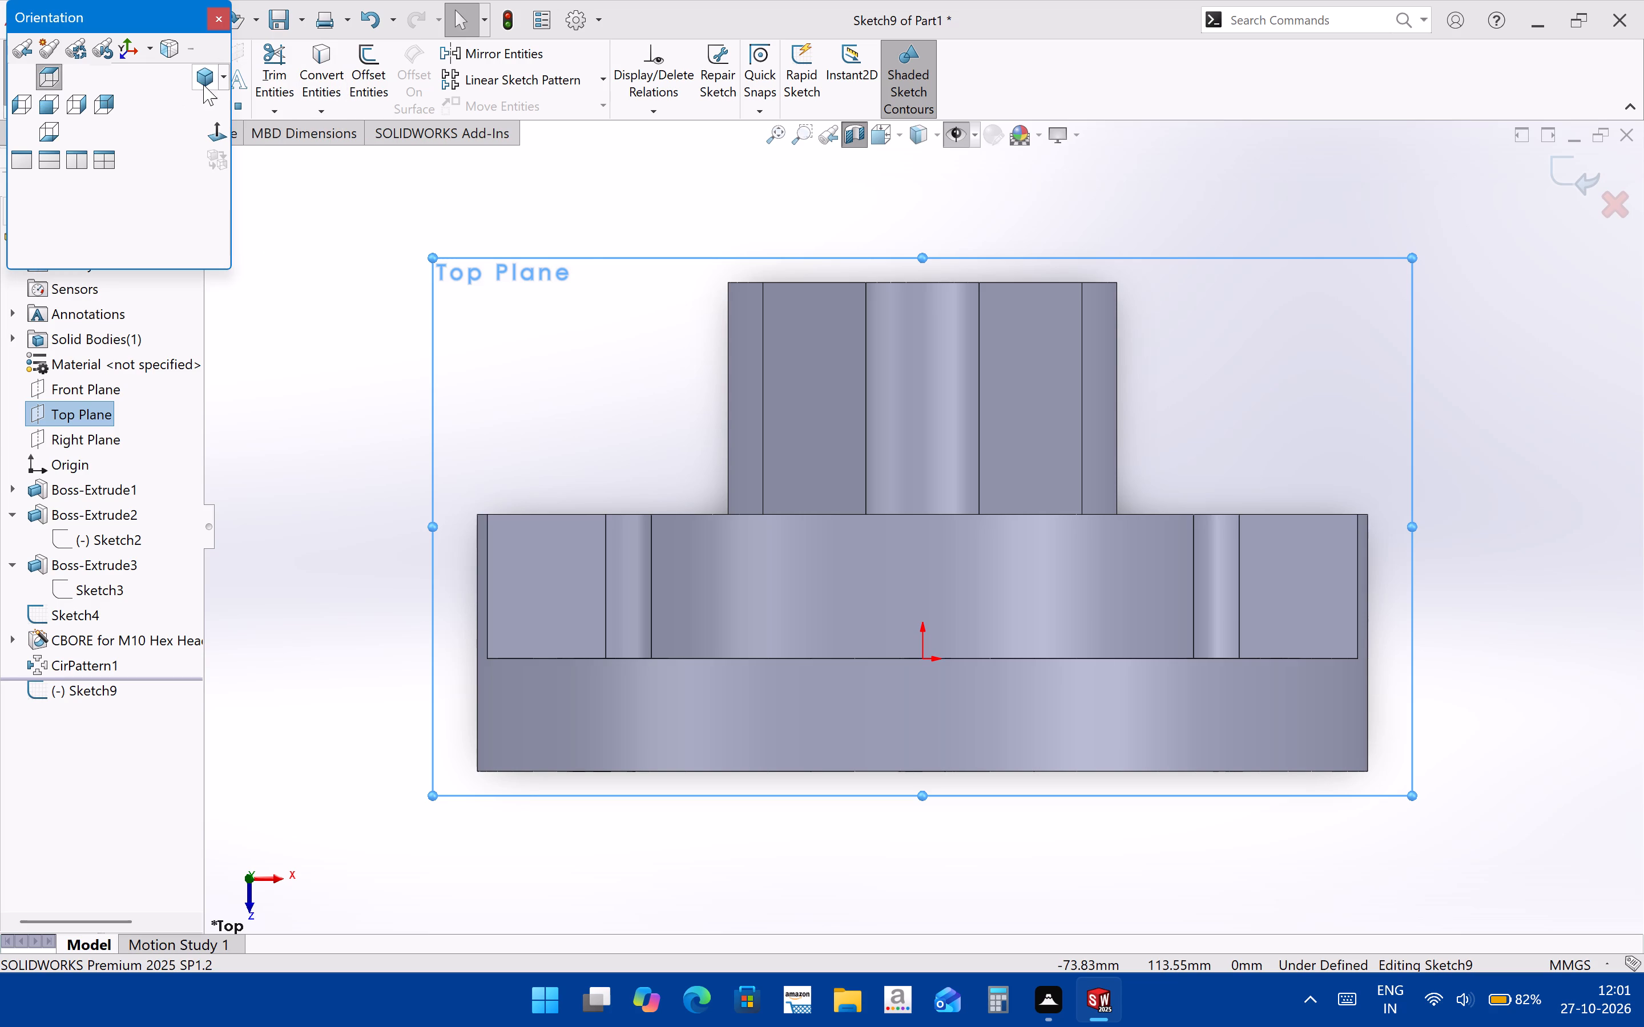
click(55, 77)
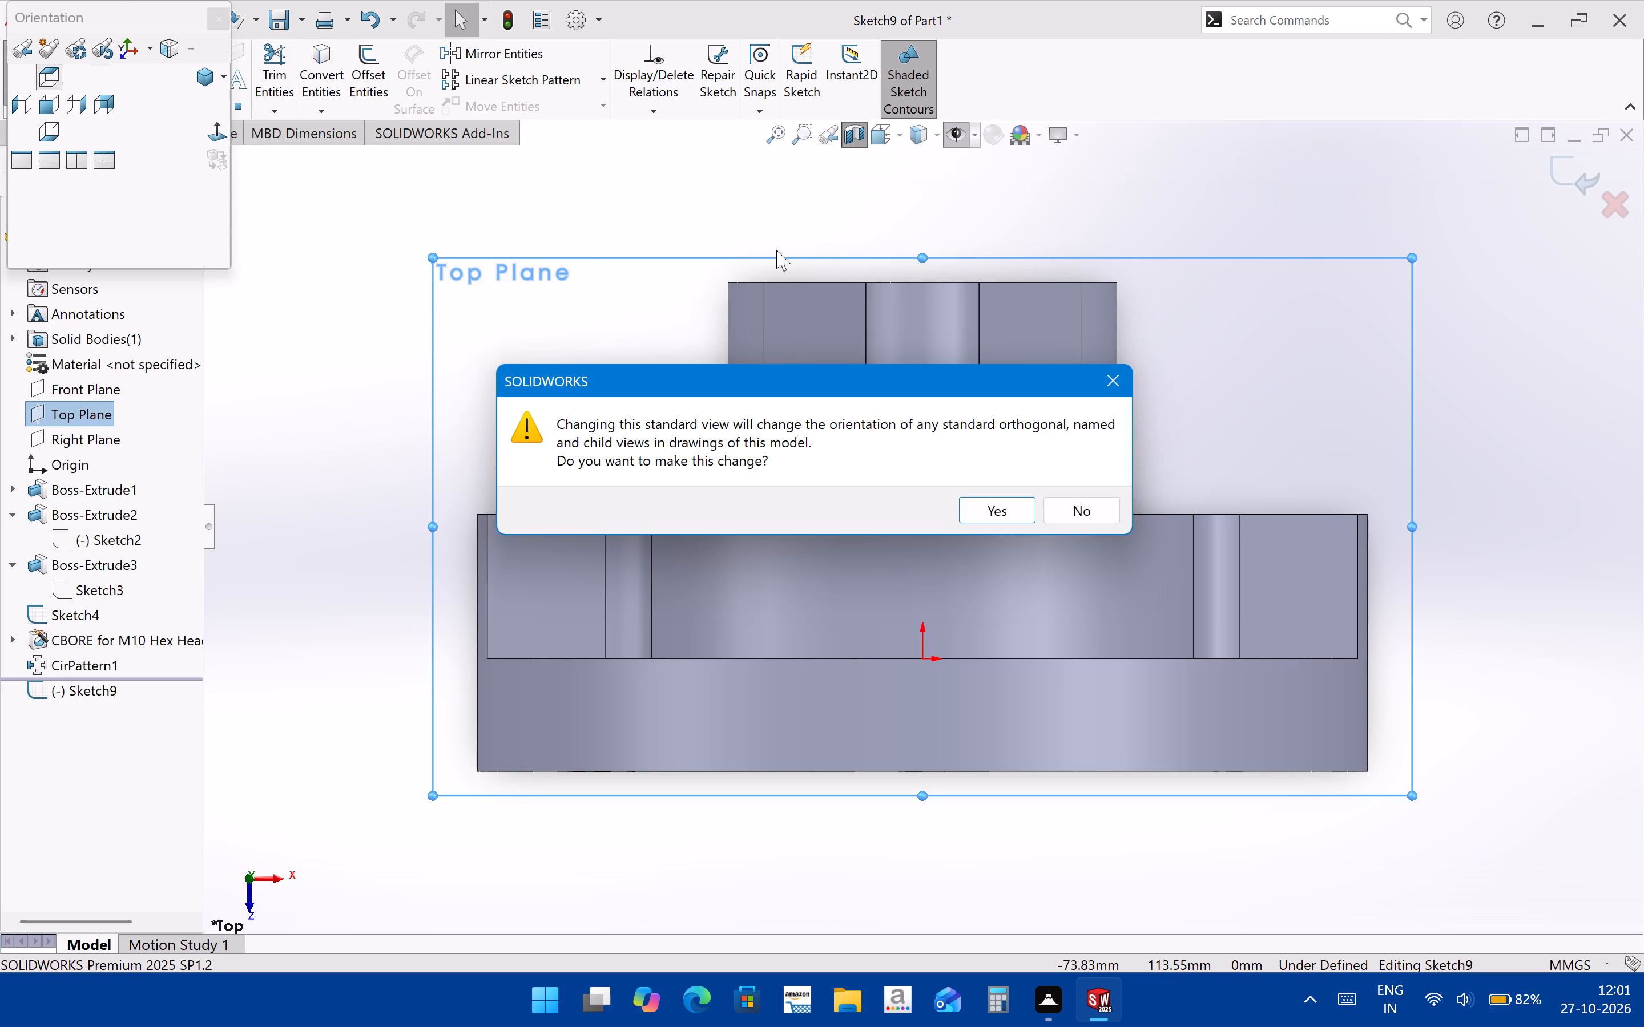
click(989, 510)
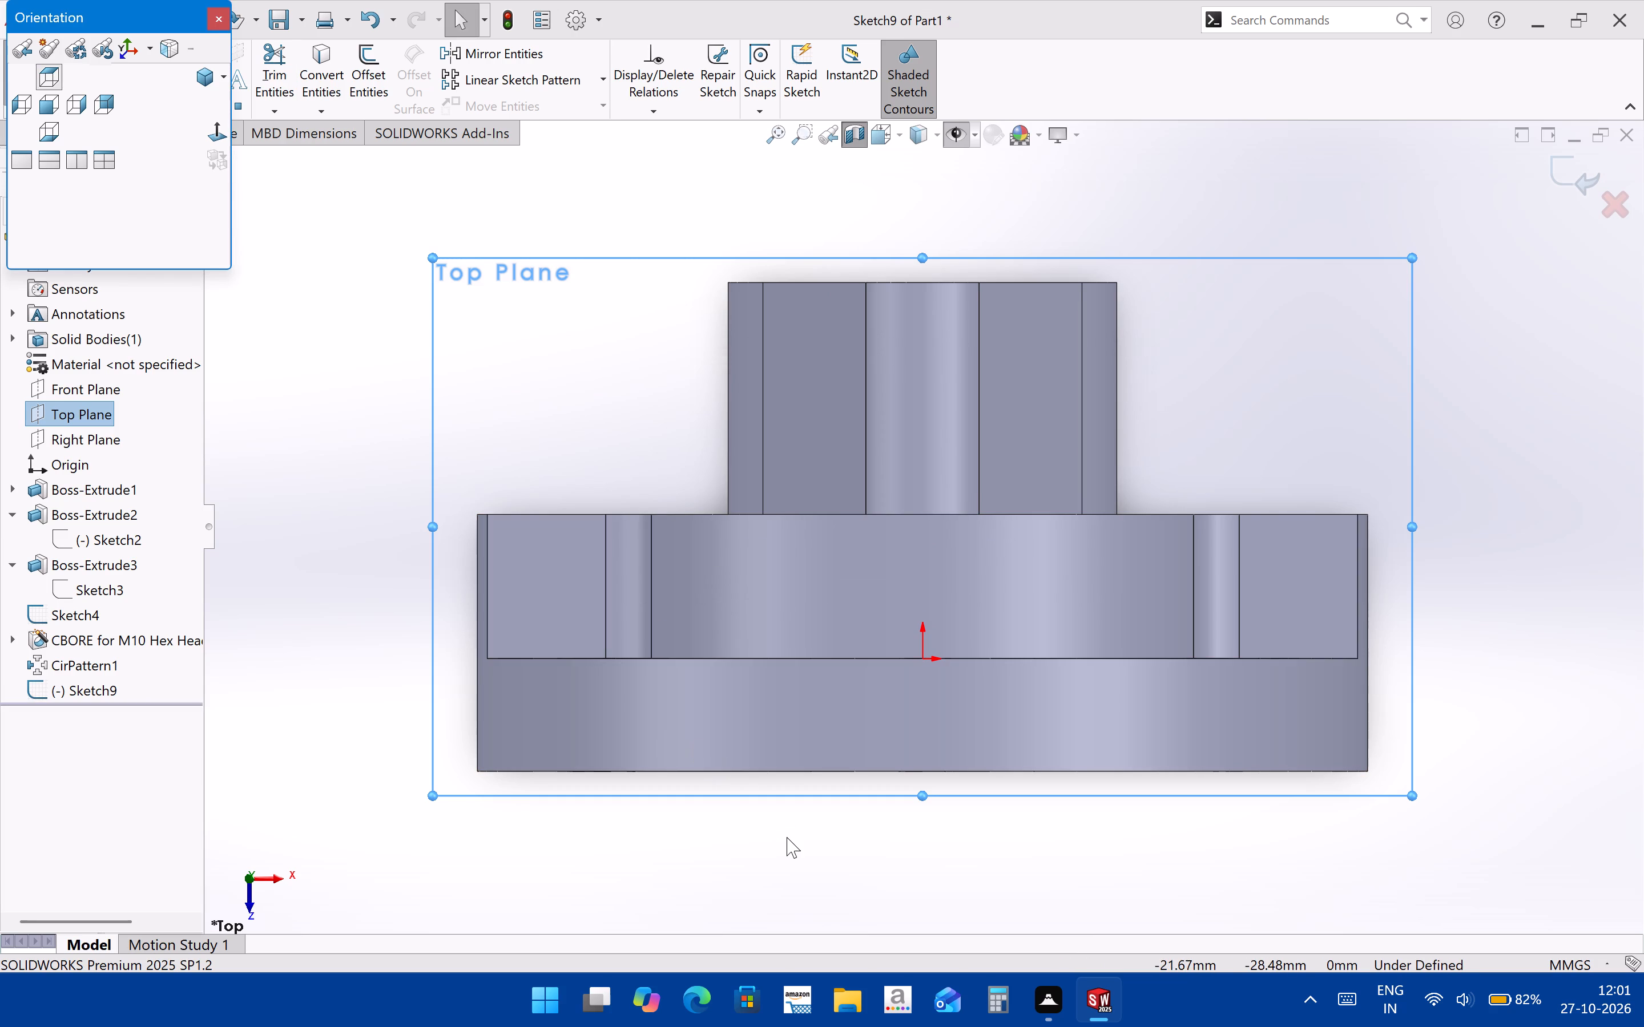
Orbit to the section's cut face and try to view it square-on for the Top Plane sketch.
middle_drag(784, 837, 569, 849)
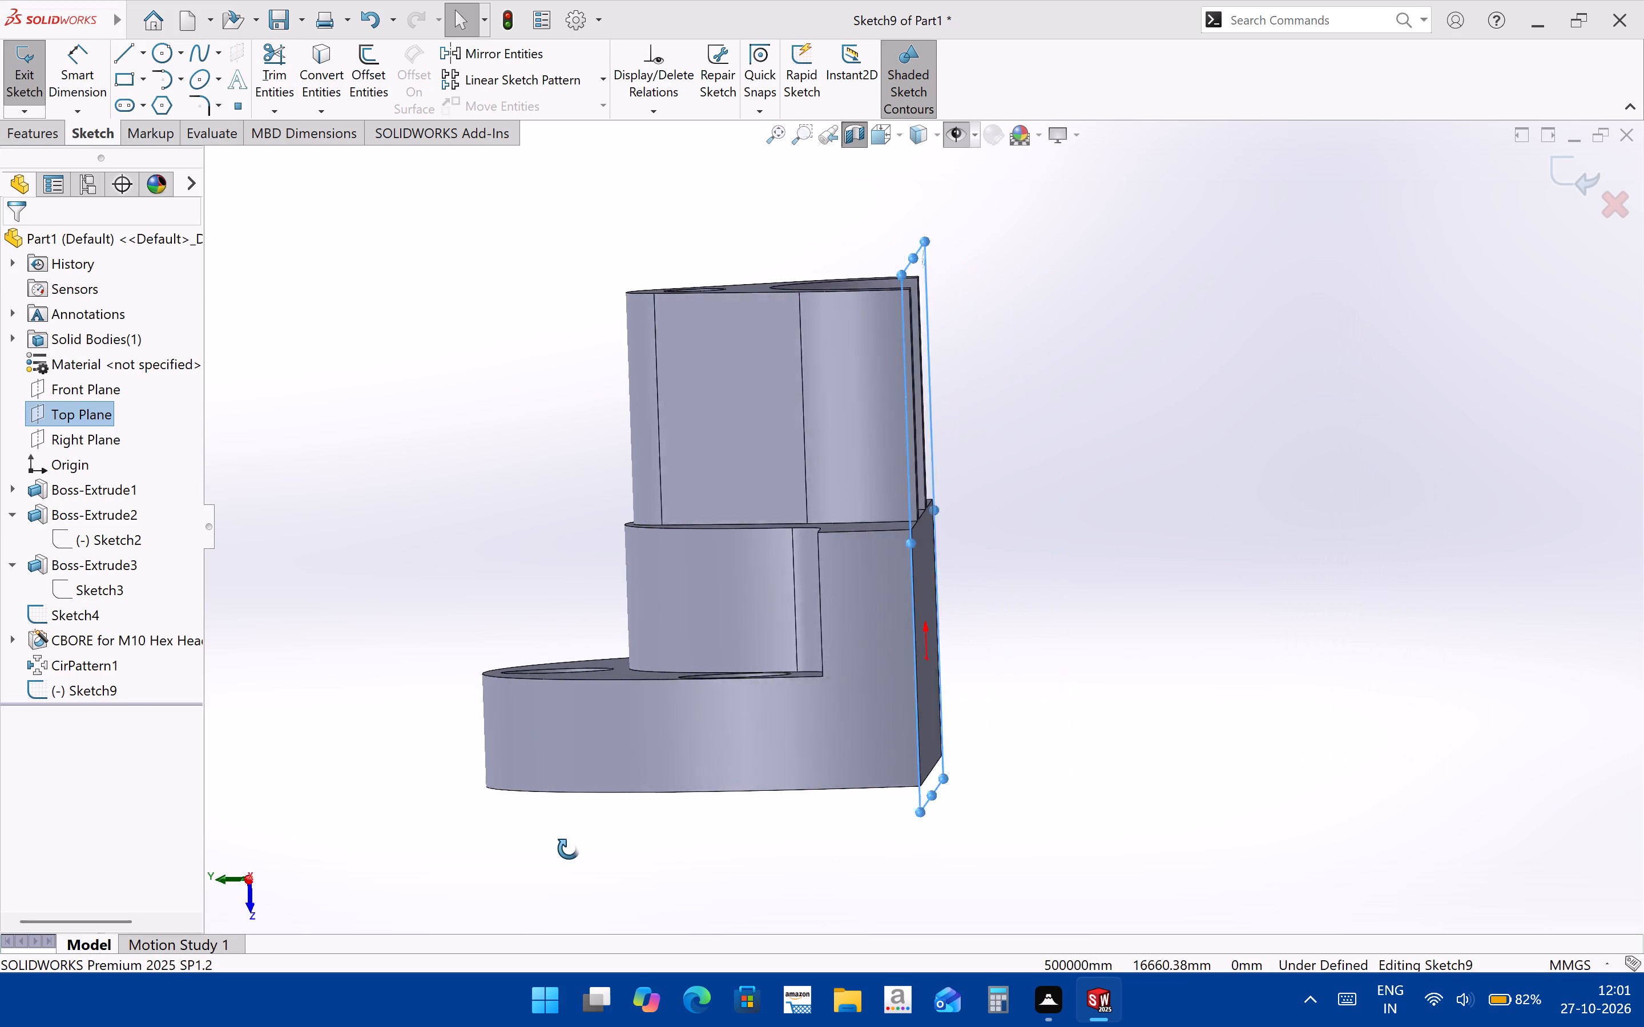
middle_drag(569, 849, 415, 848)
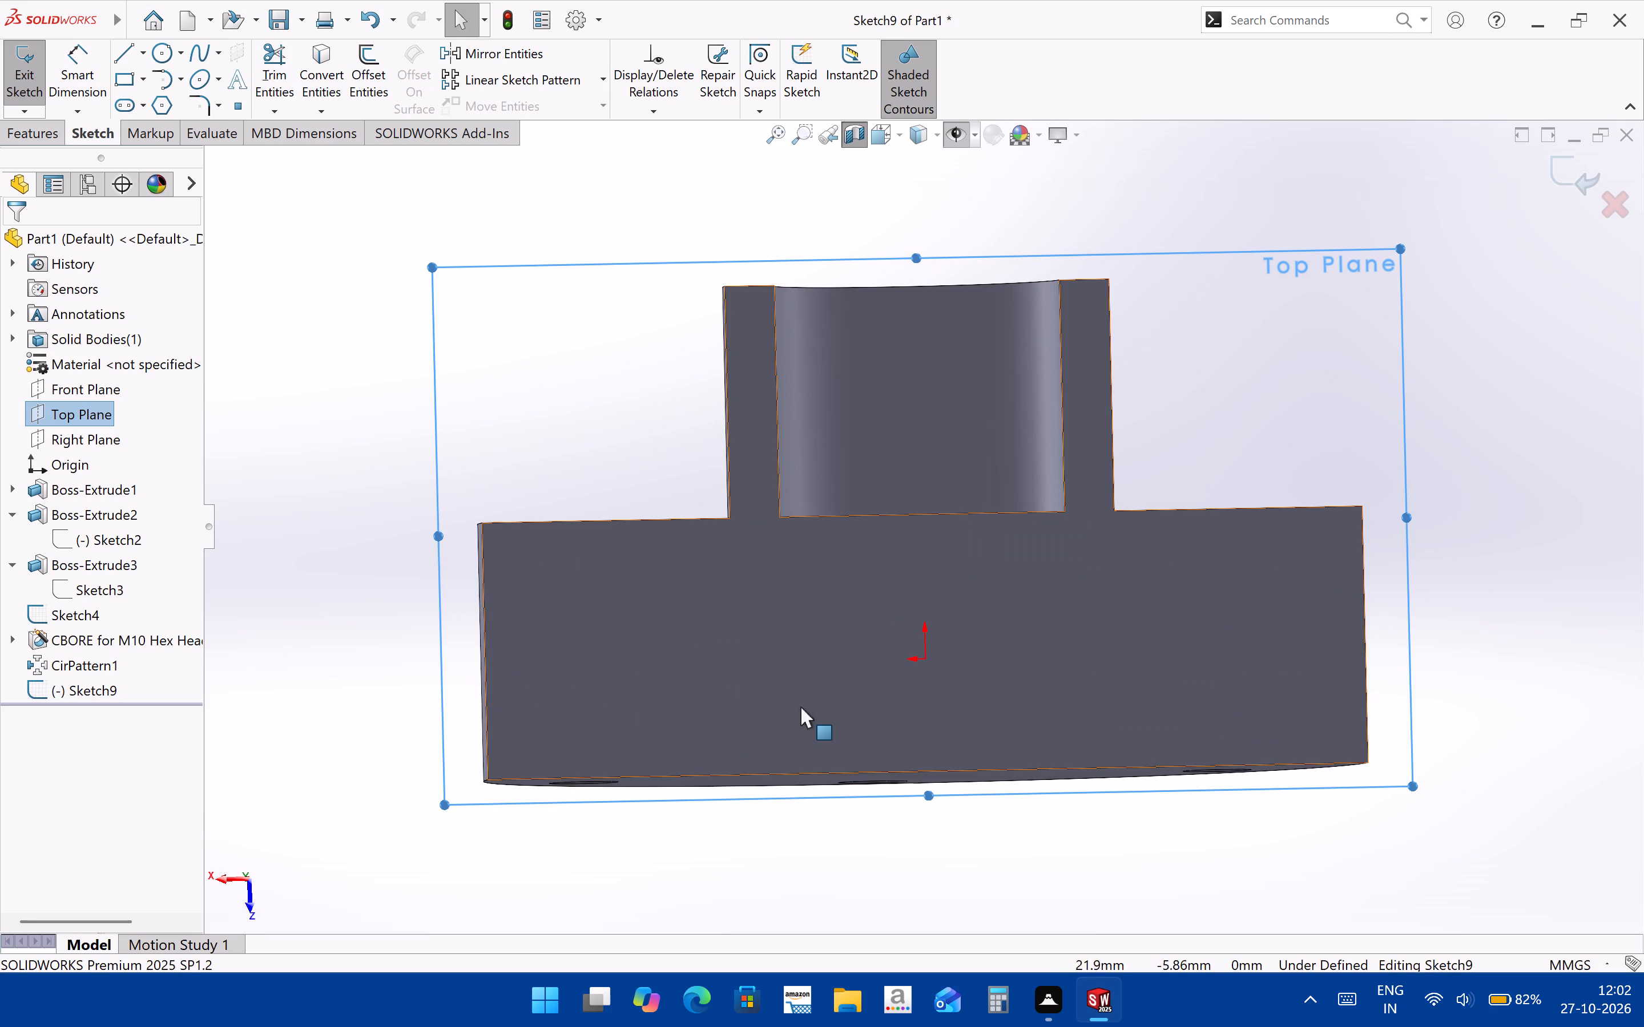
scroll(814, 726, up, 2)
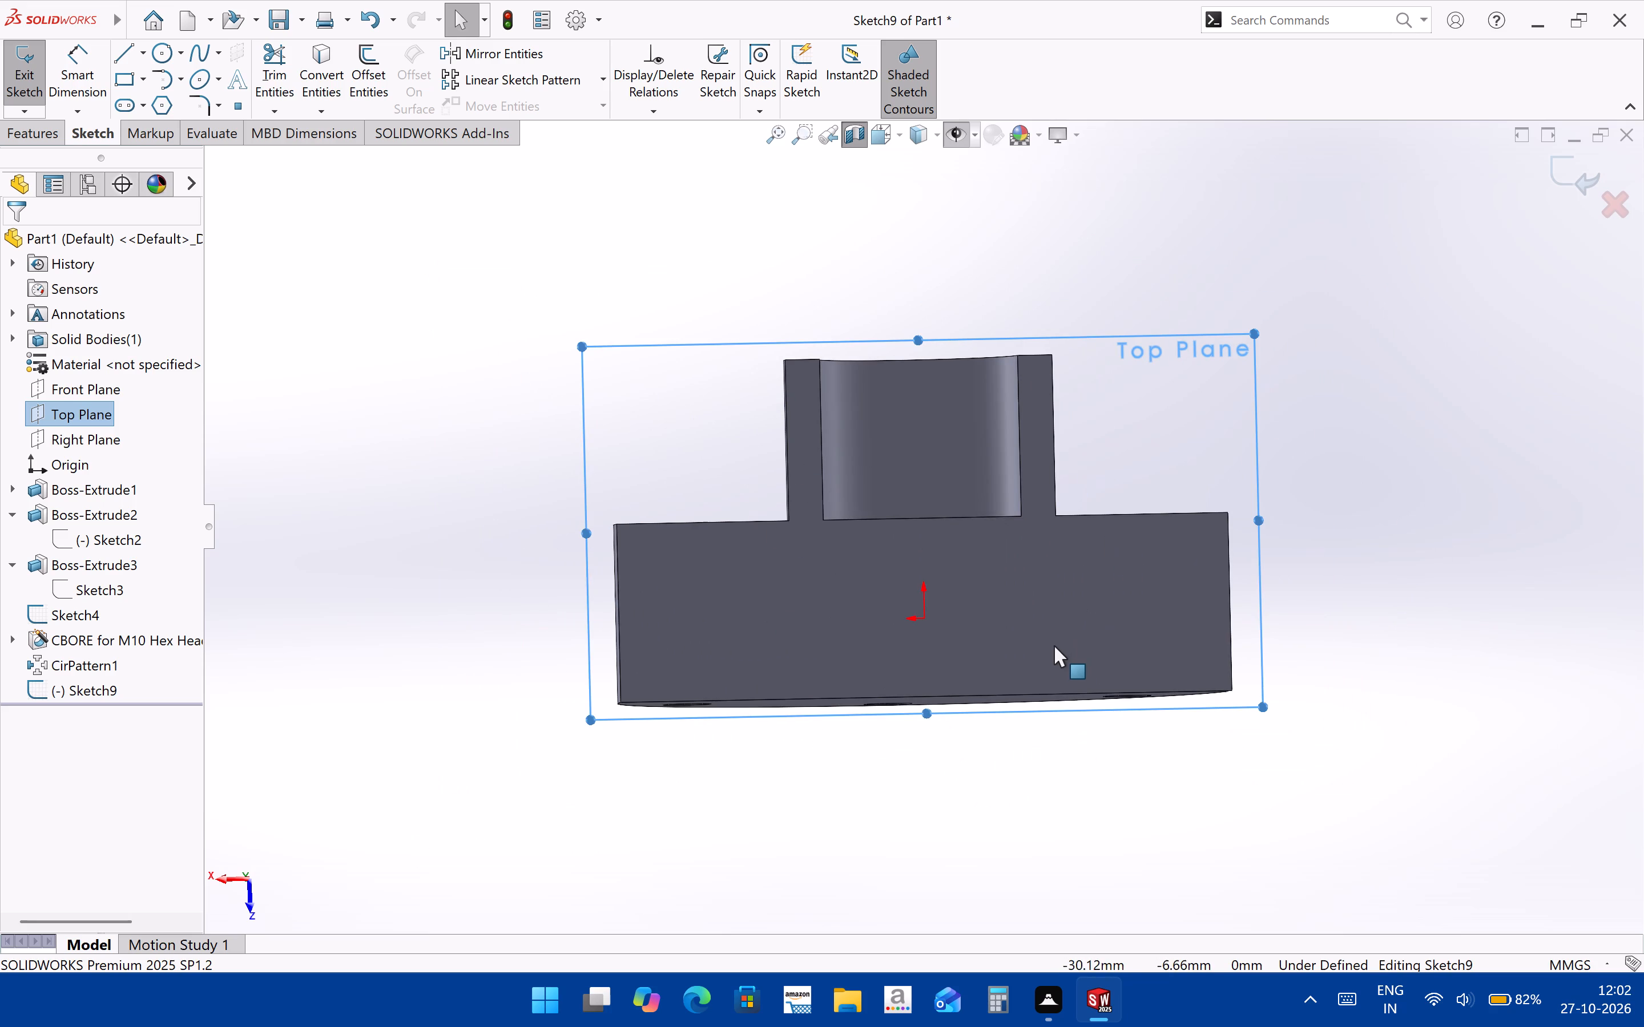
click(1054, 645)
drag(1051, 644, 1033, 650)
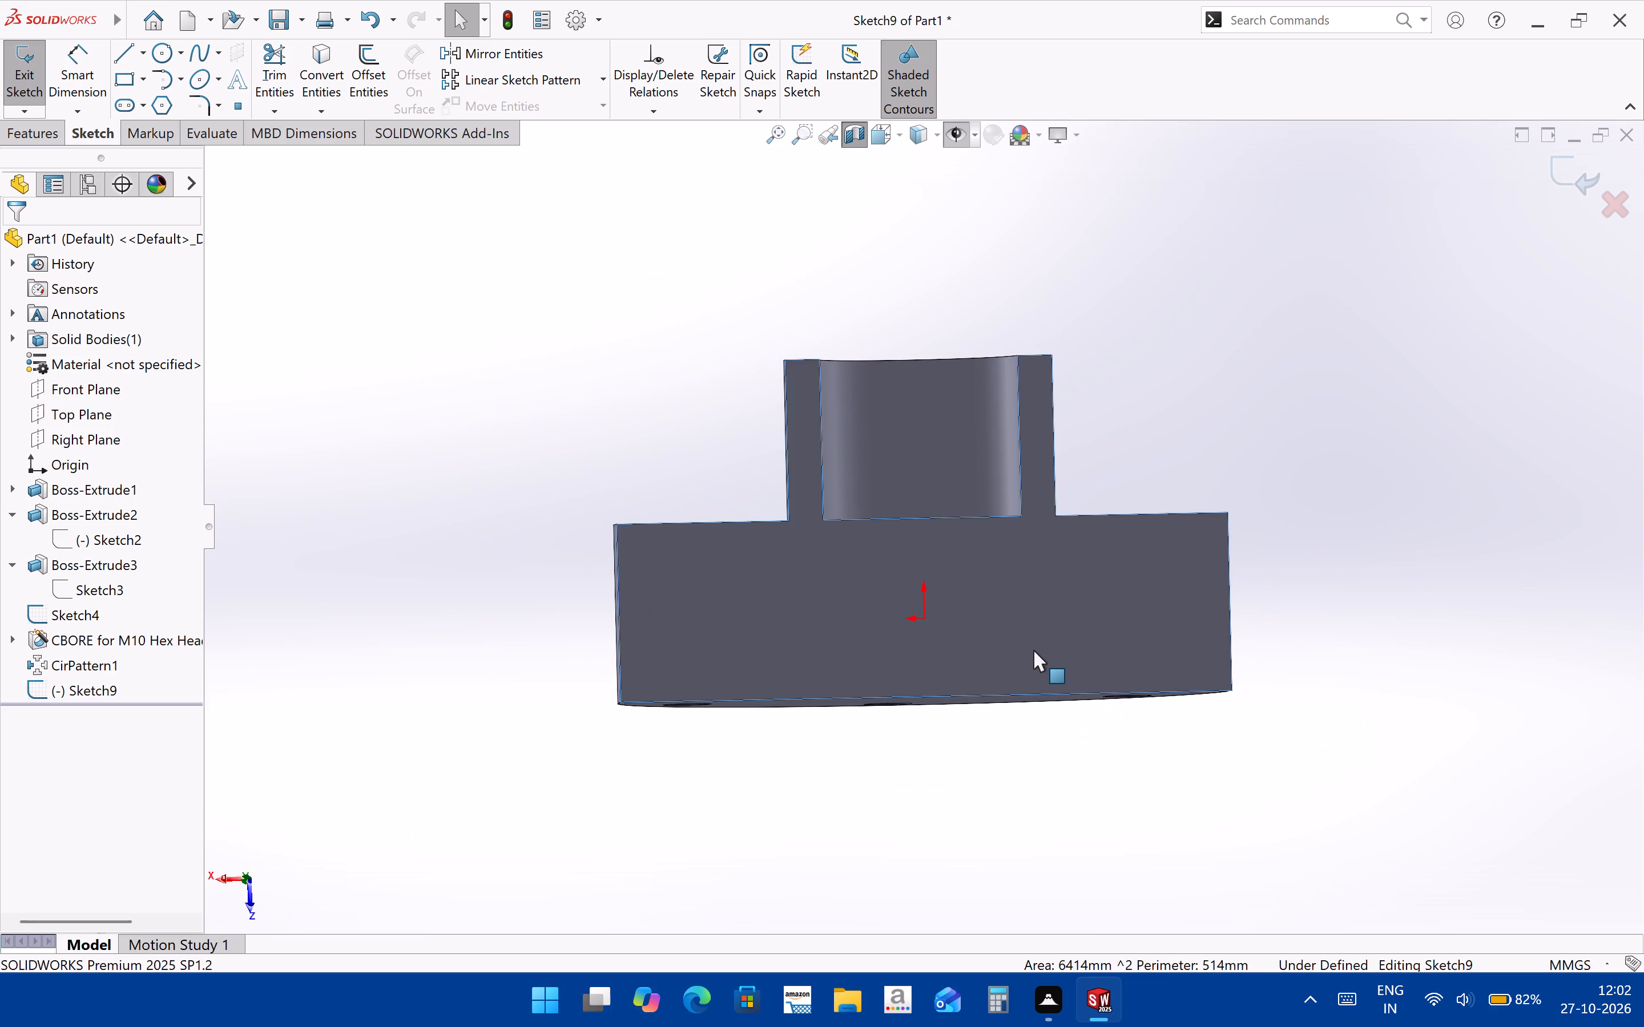
drag(1033, 650, 1025, 656)
key(ctrl+8)
key(ctrl+8)
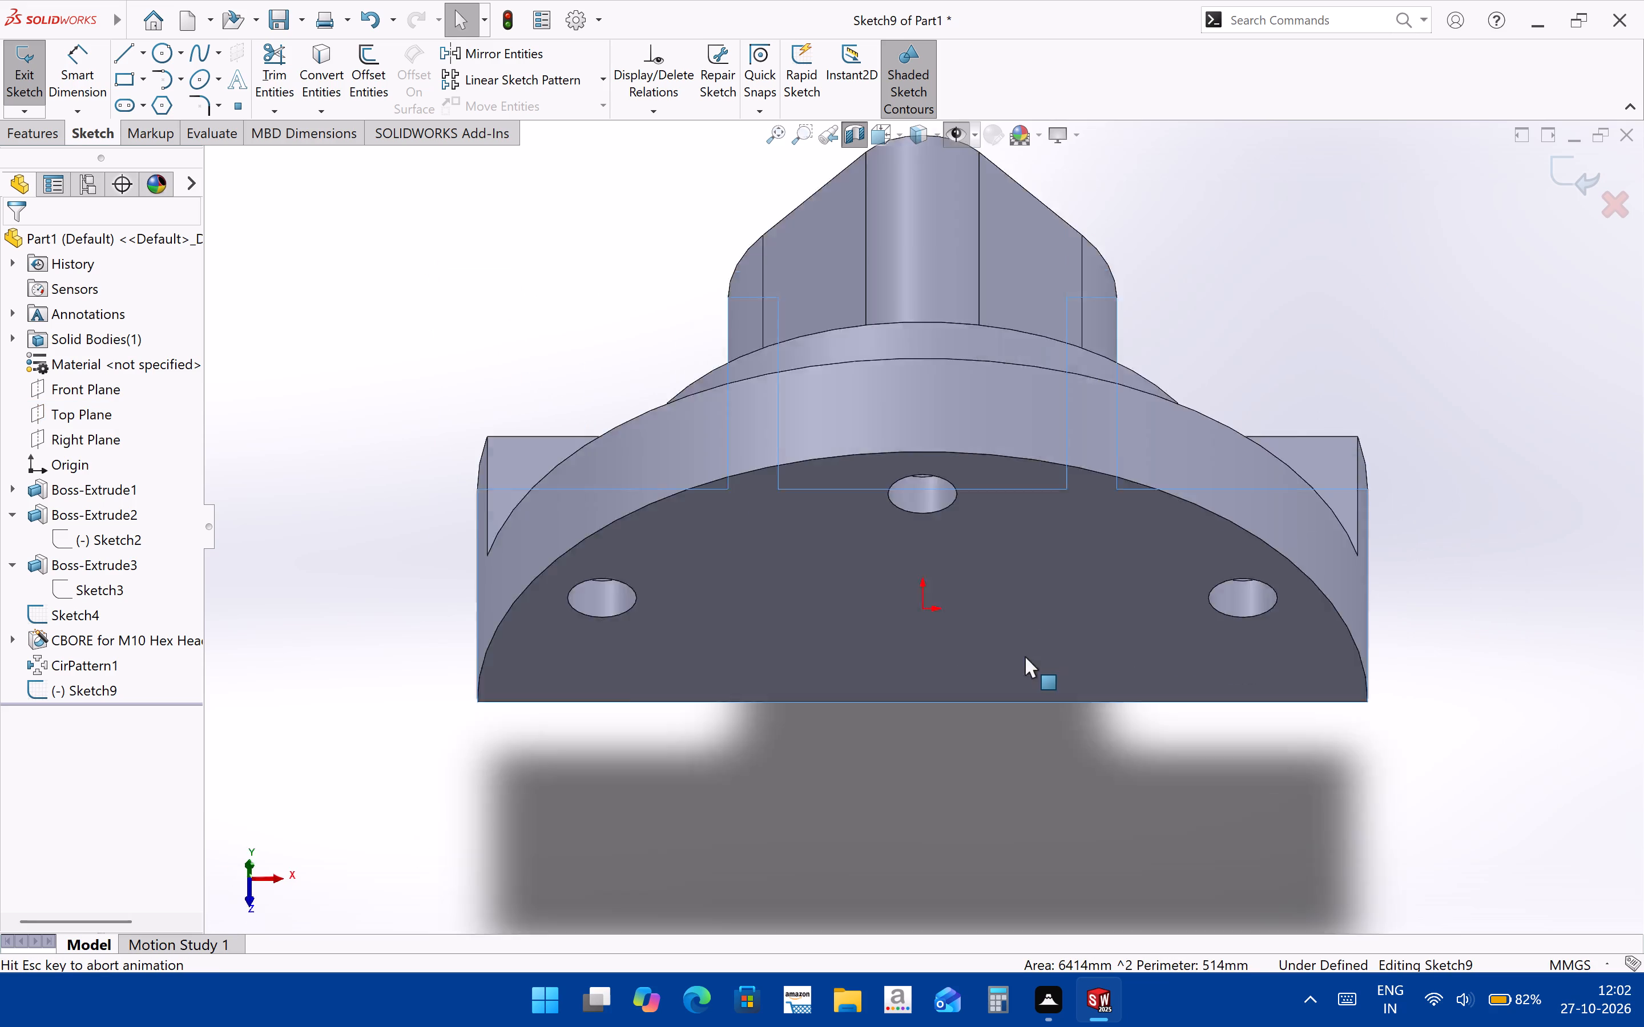
key(Escape)
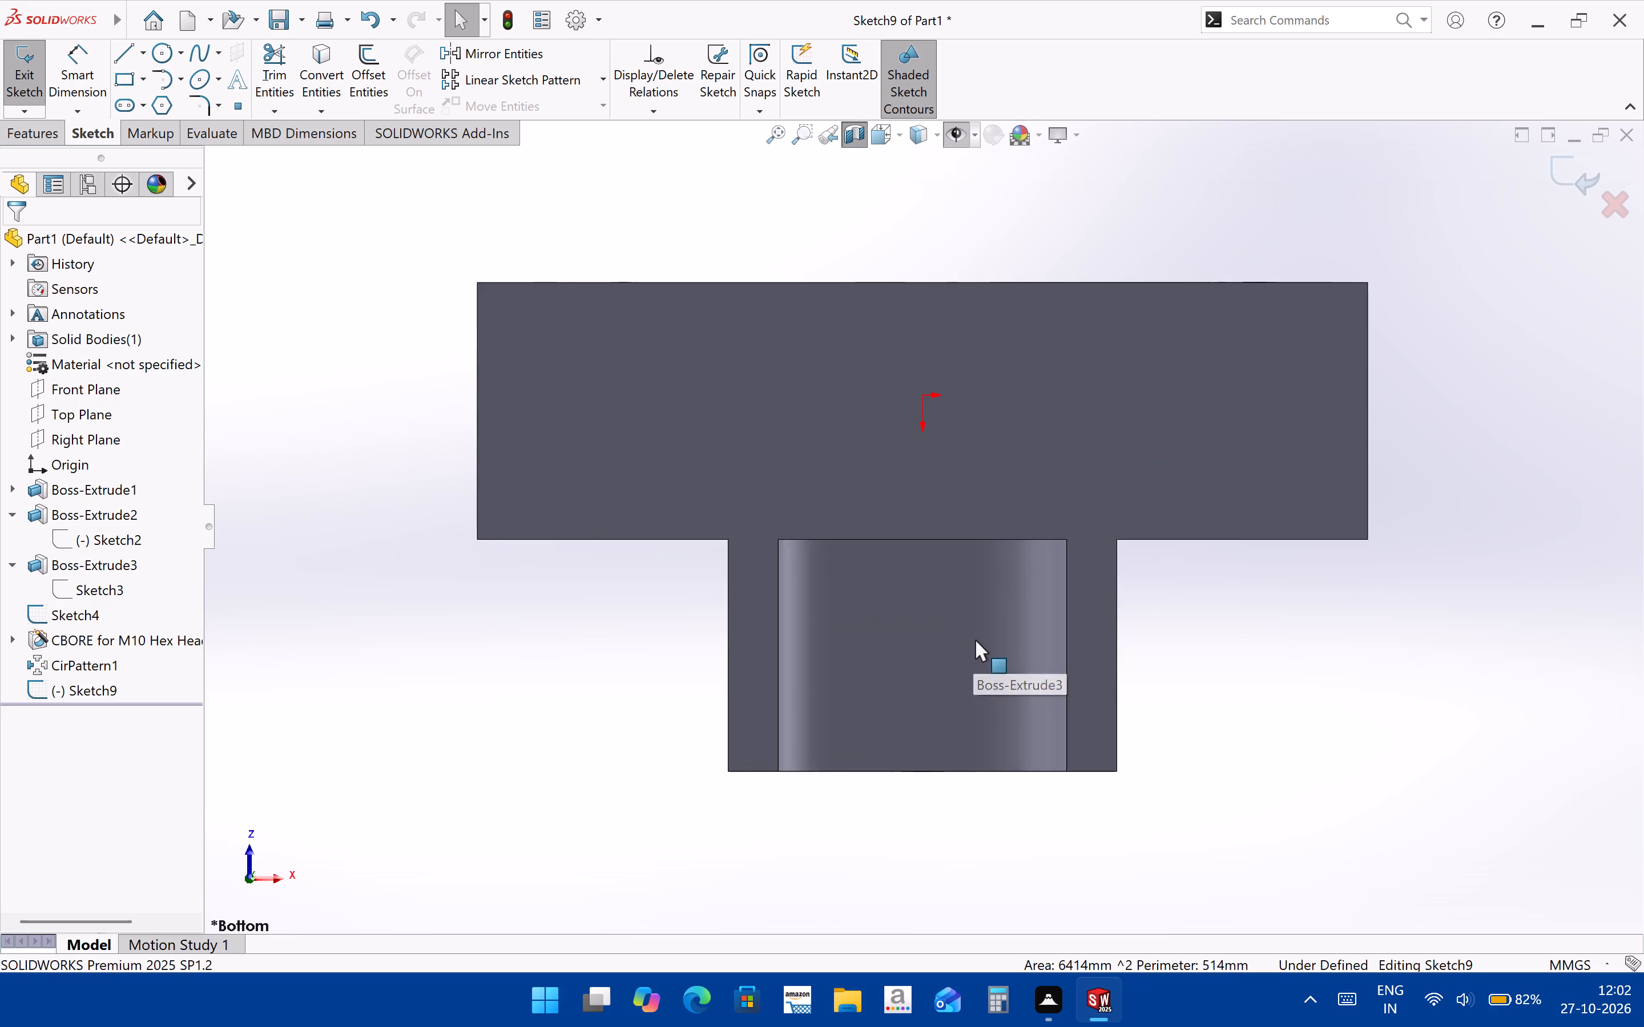
Exit the empty Top Plane sketch and discard its changes.
click(1619, 224)
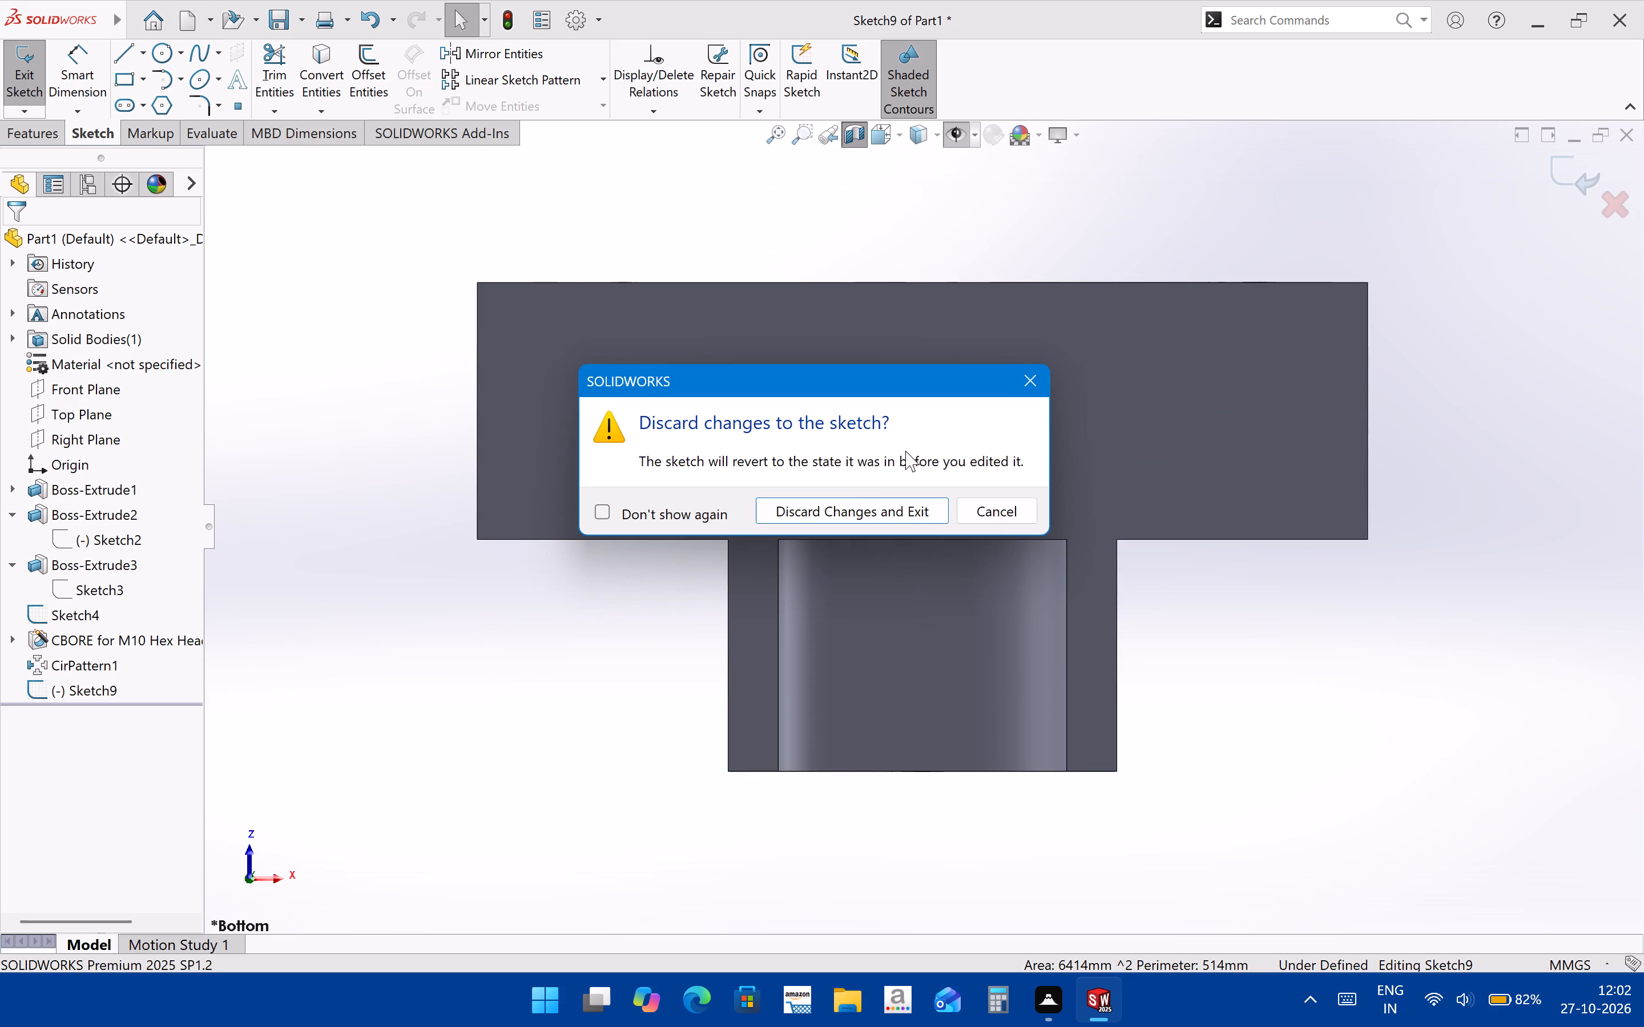
click(860, 493)
click(867, 500)
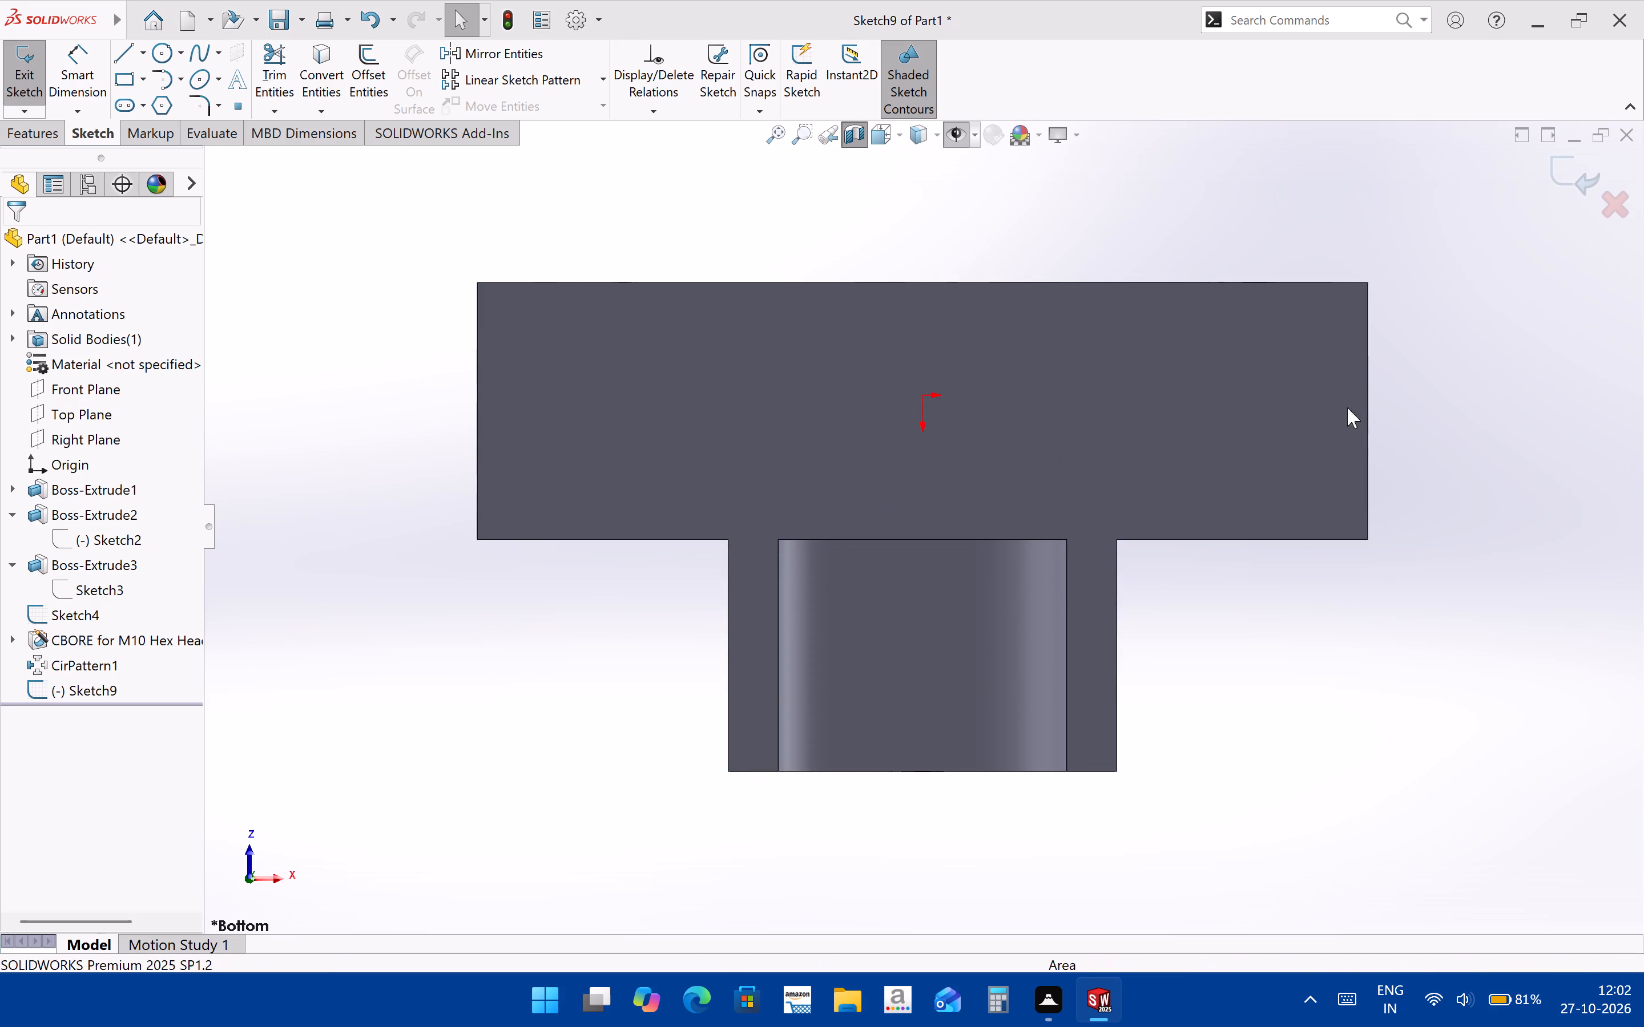
click(1575, 185)
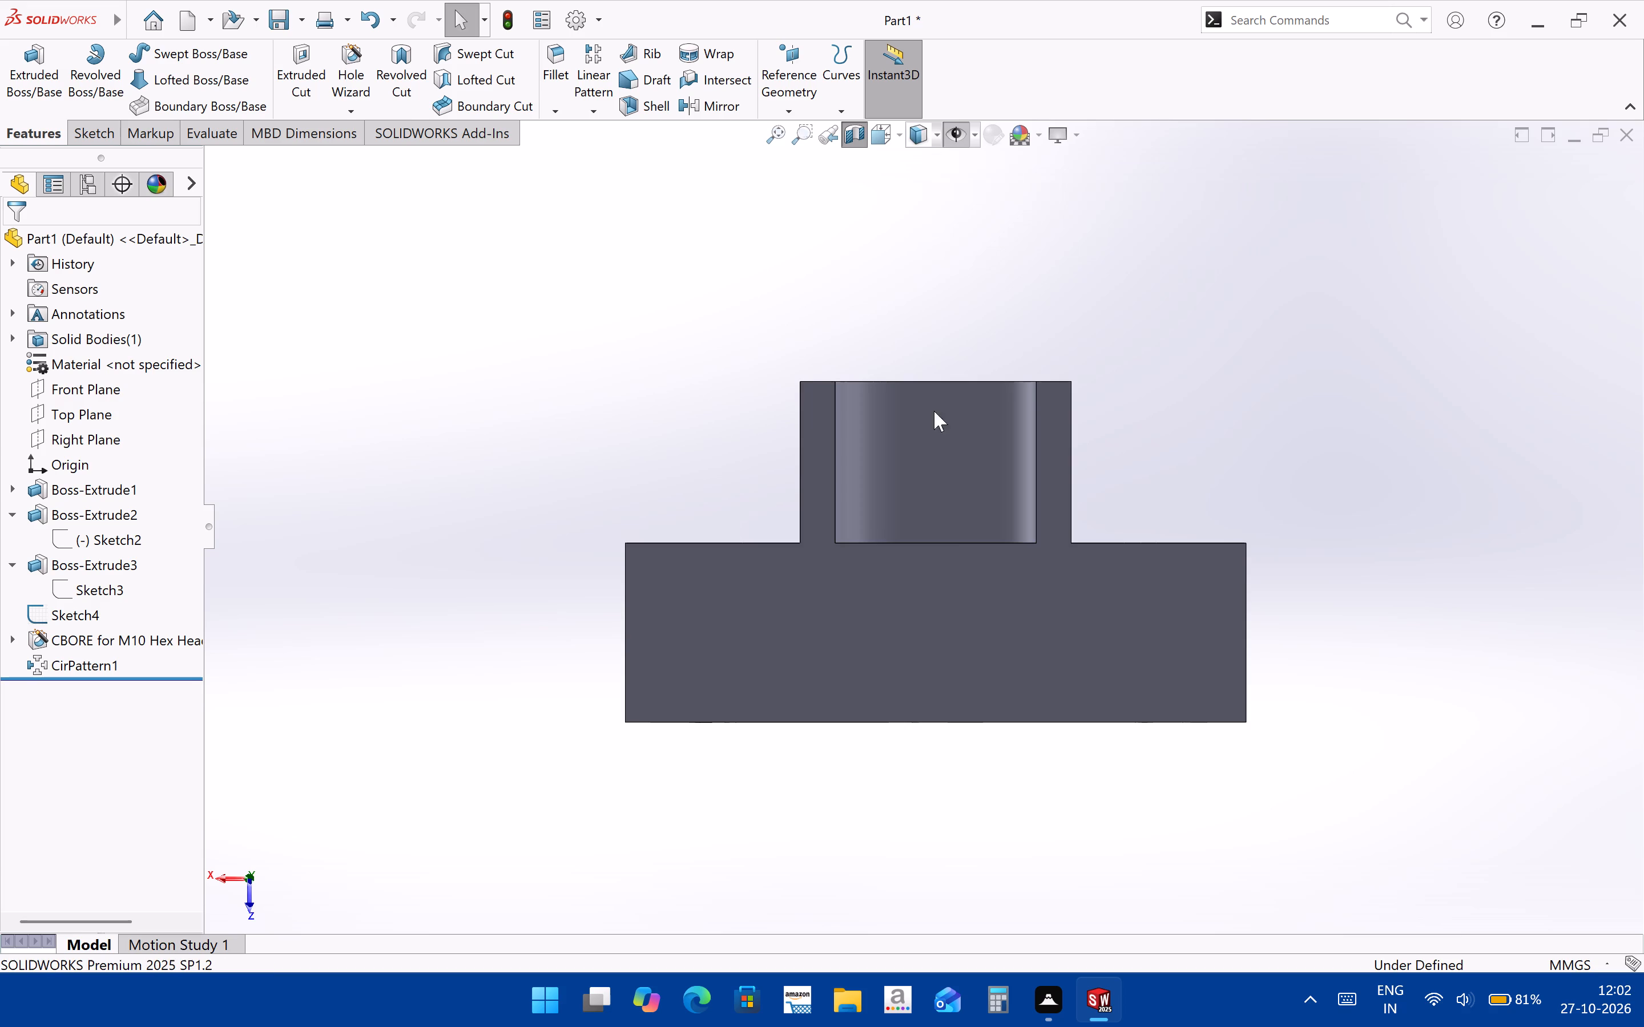
Turn off the section view of the housing.
click(926, 572)
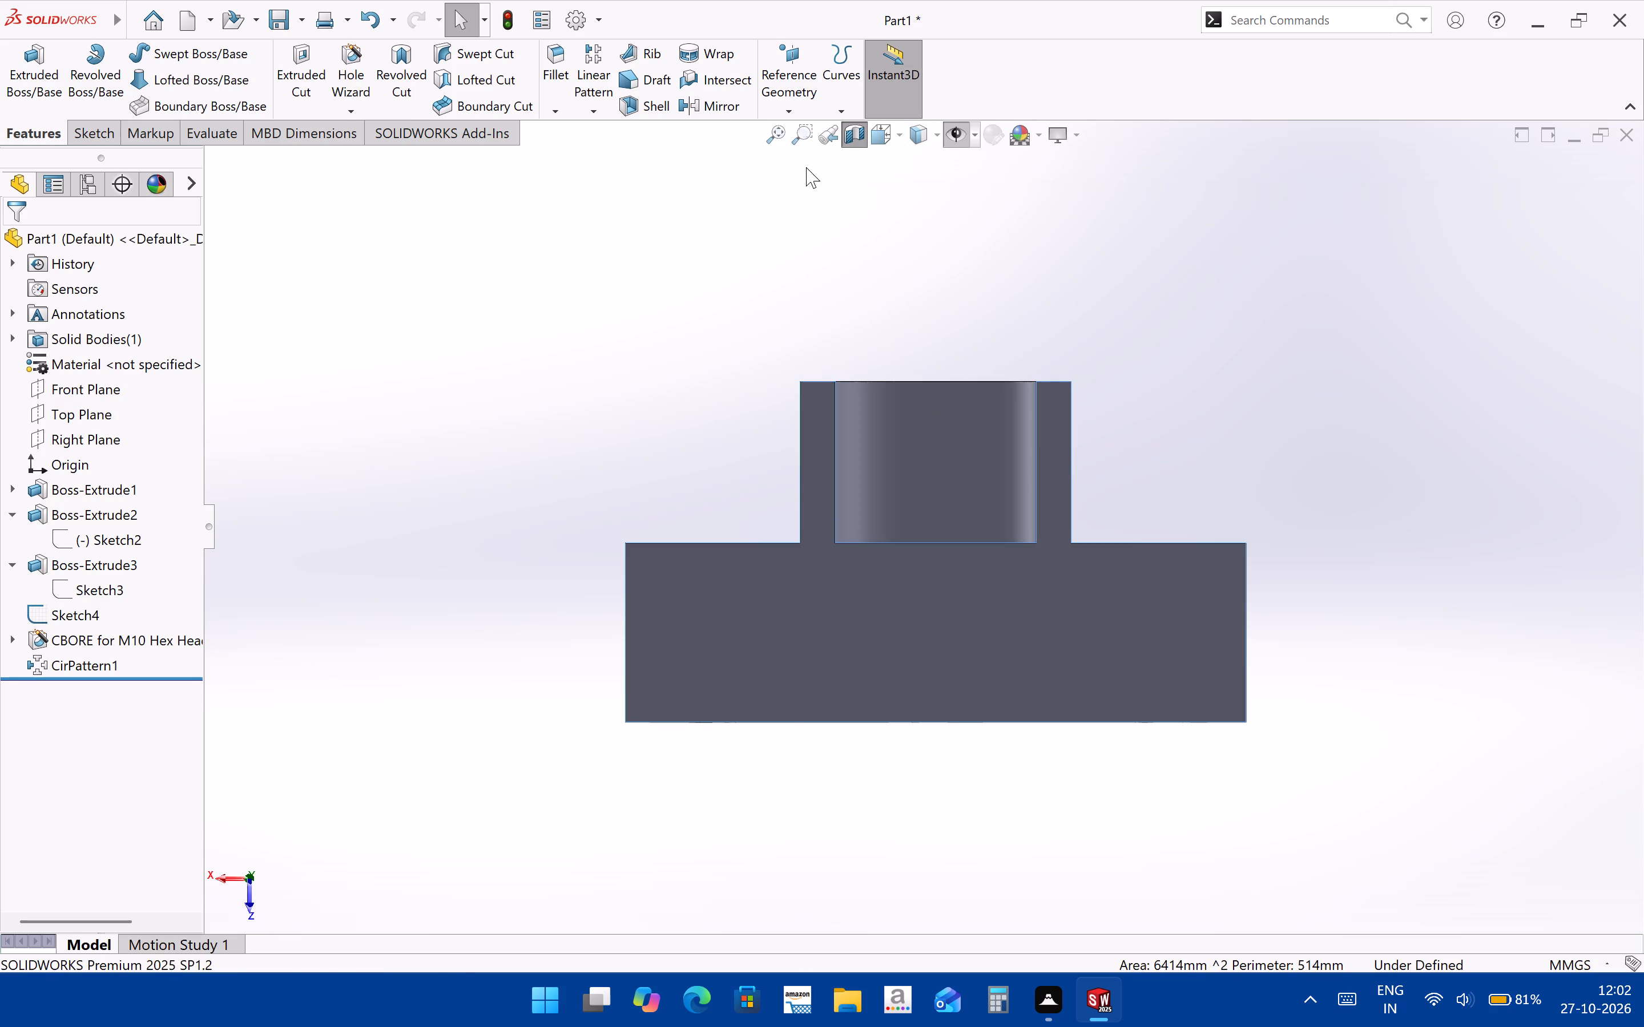
click(853, 128)
click(1392, 557)
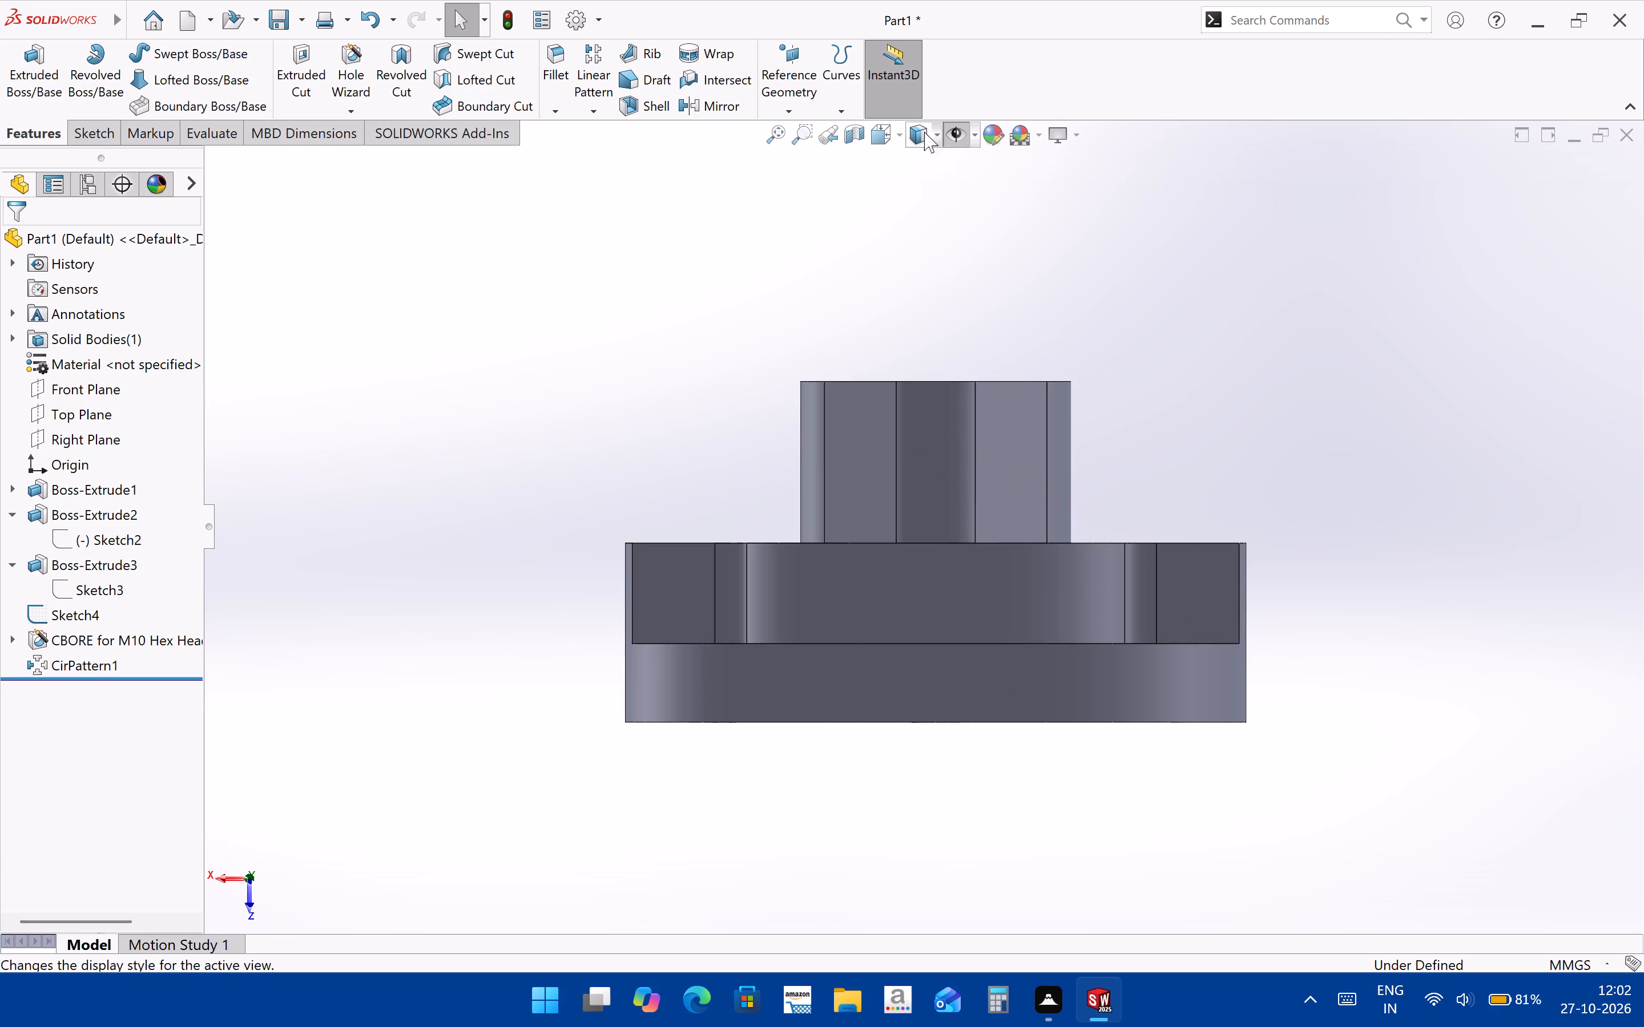
Update the standard views by assigning the model's current view orientation to Top, and accept the change.
click(940, 131)
click(895, 140)
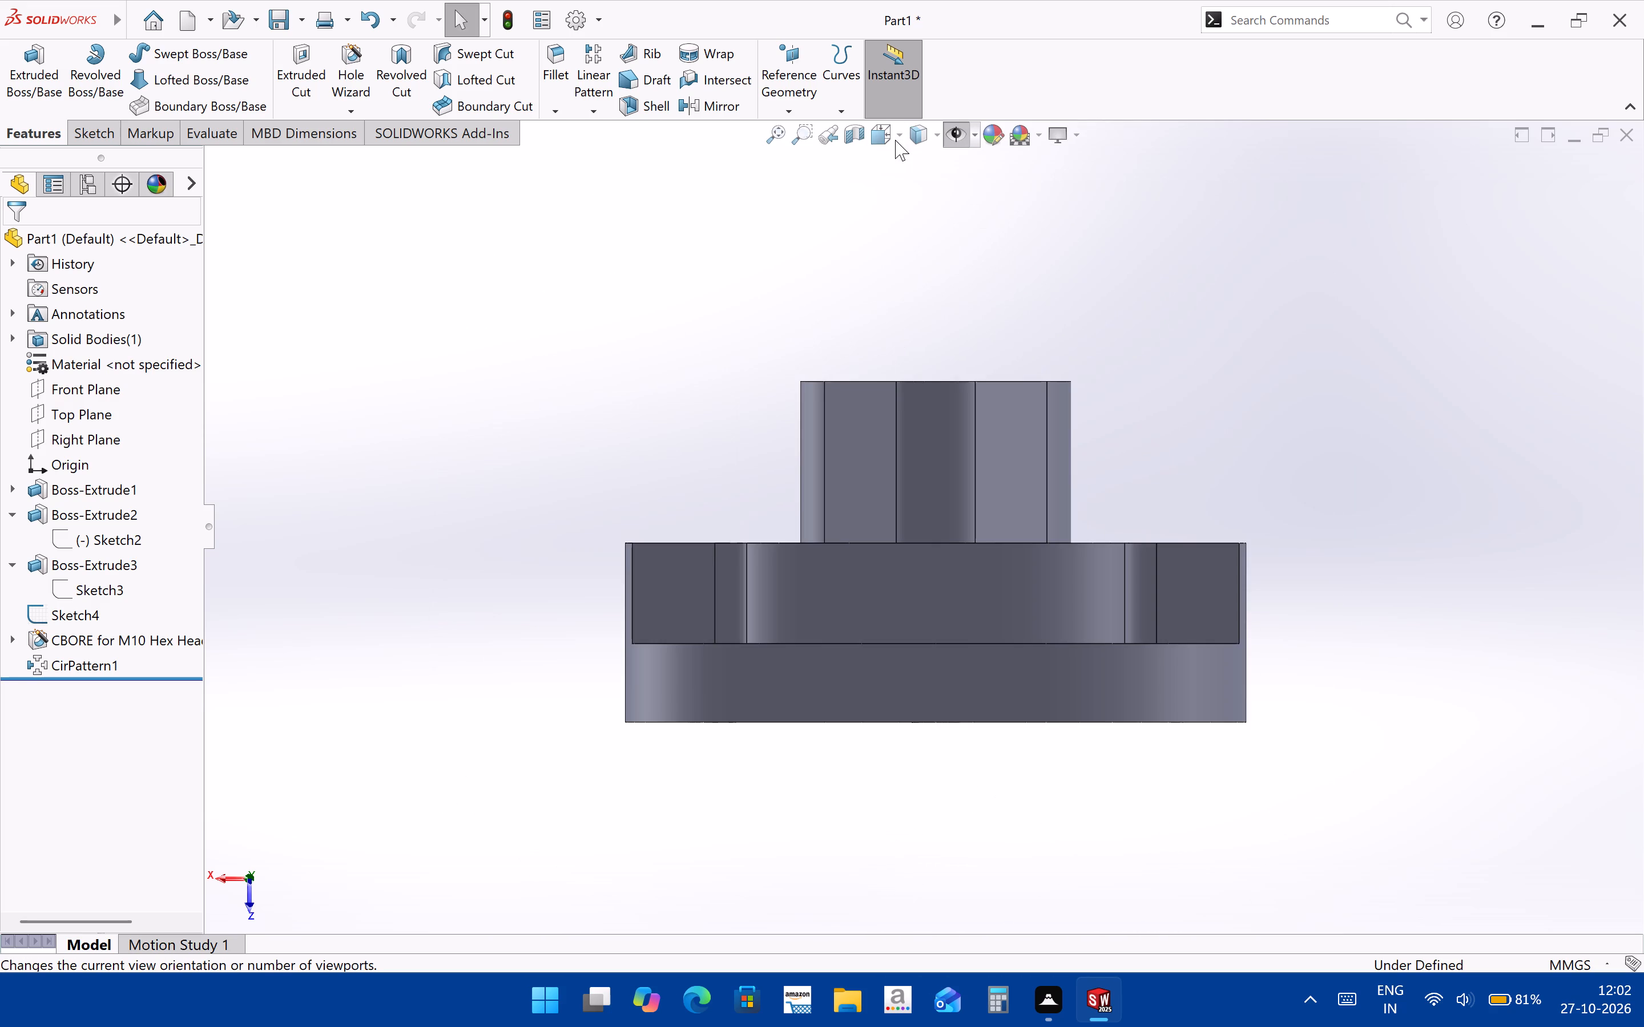
click(899, 132)
click(899, 132)
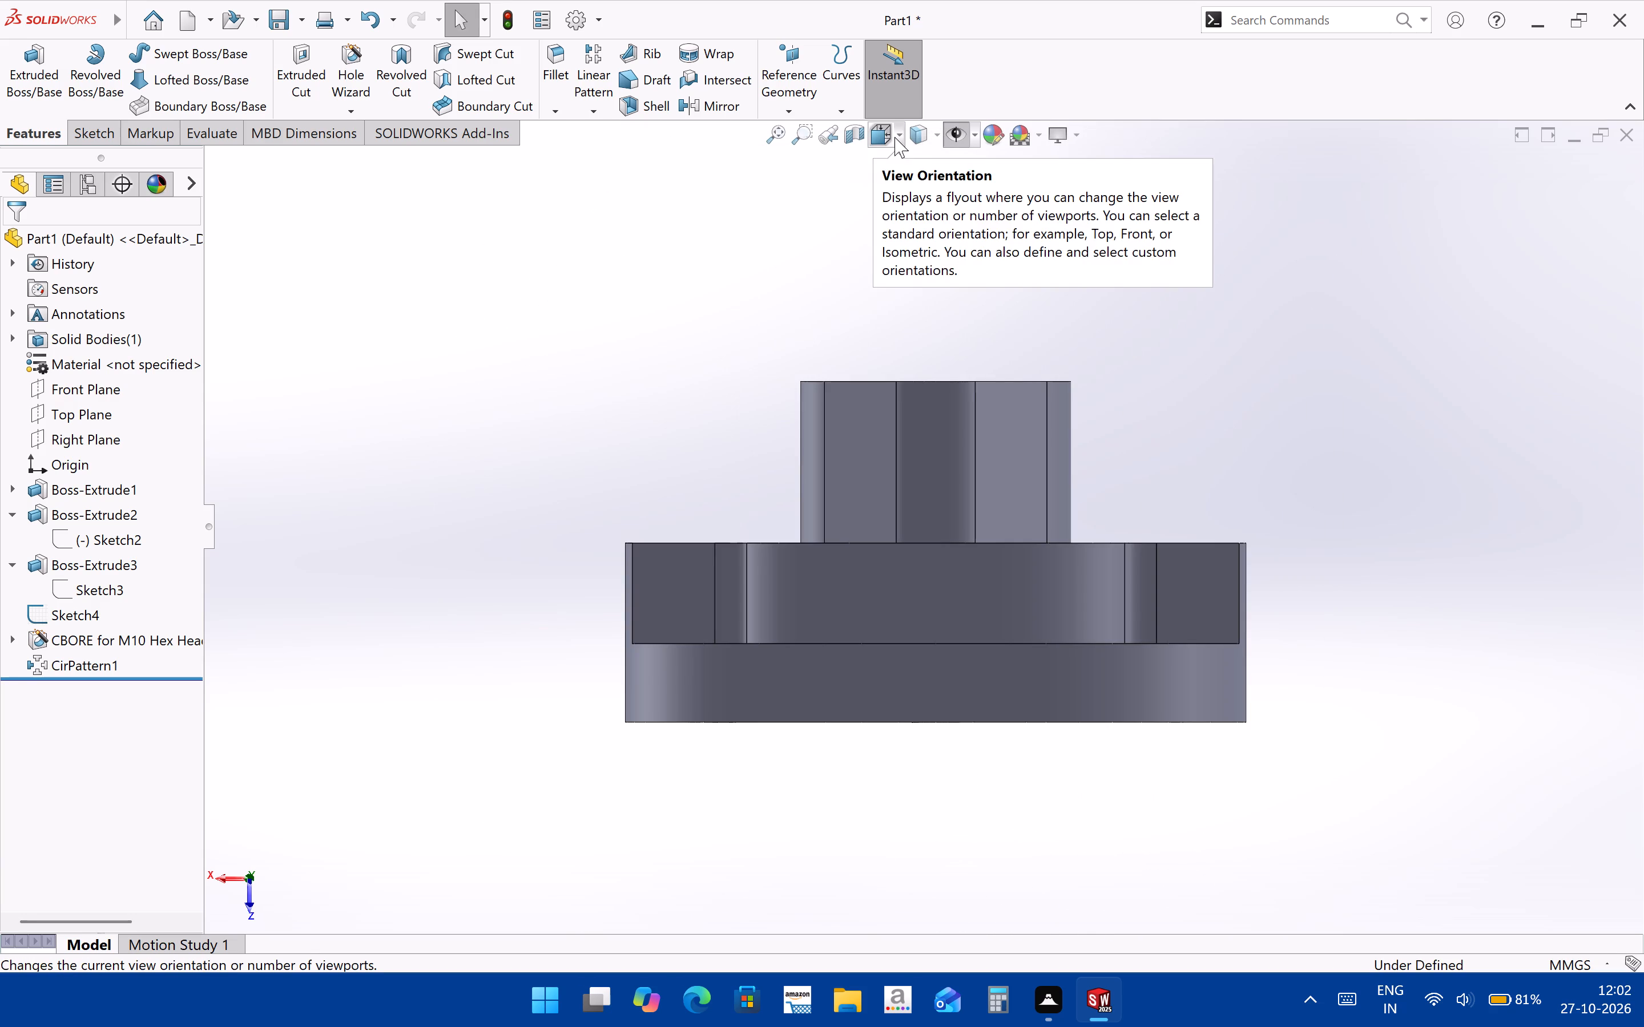
click(901, 135)
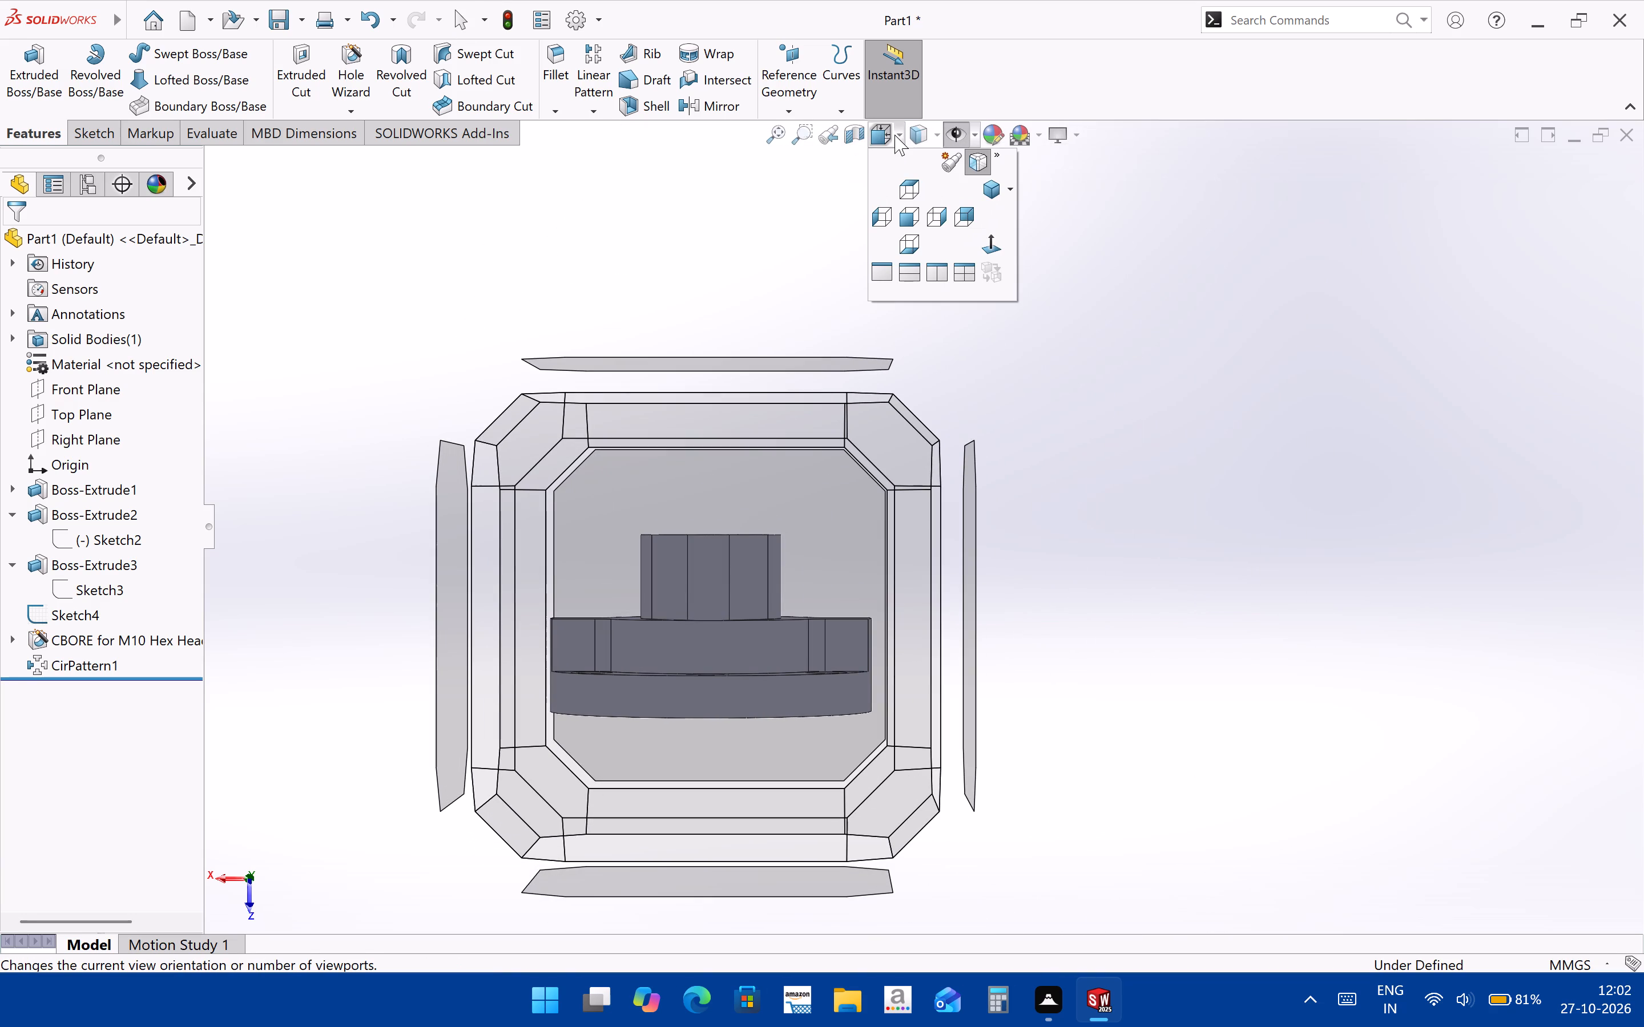
click(1002, 152)
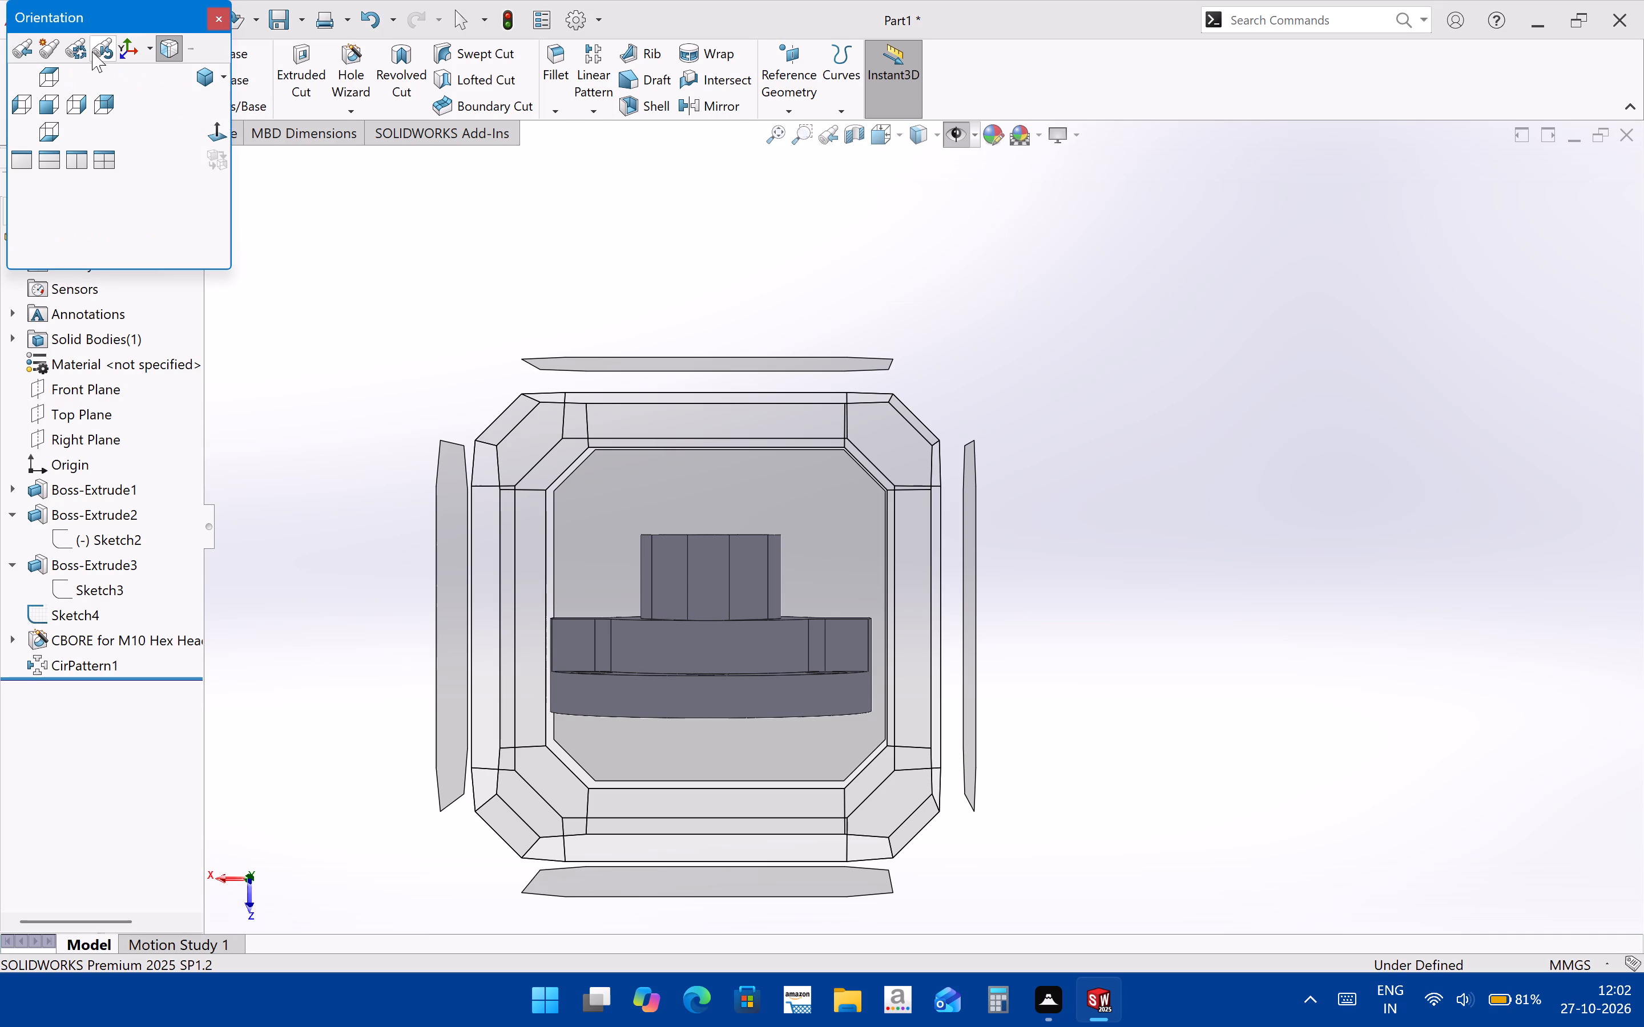
click(87, 46)
click(49, 80)
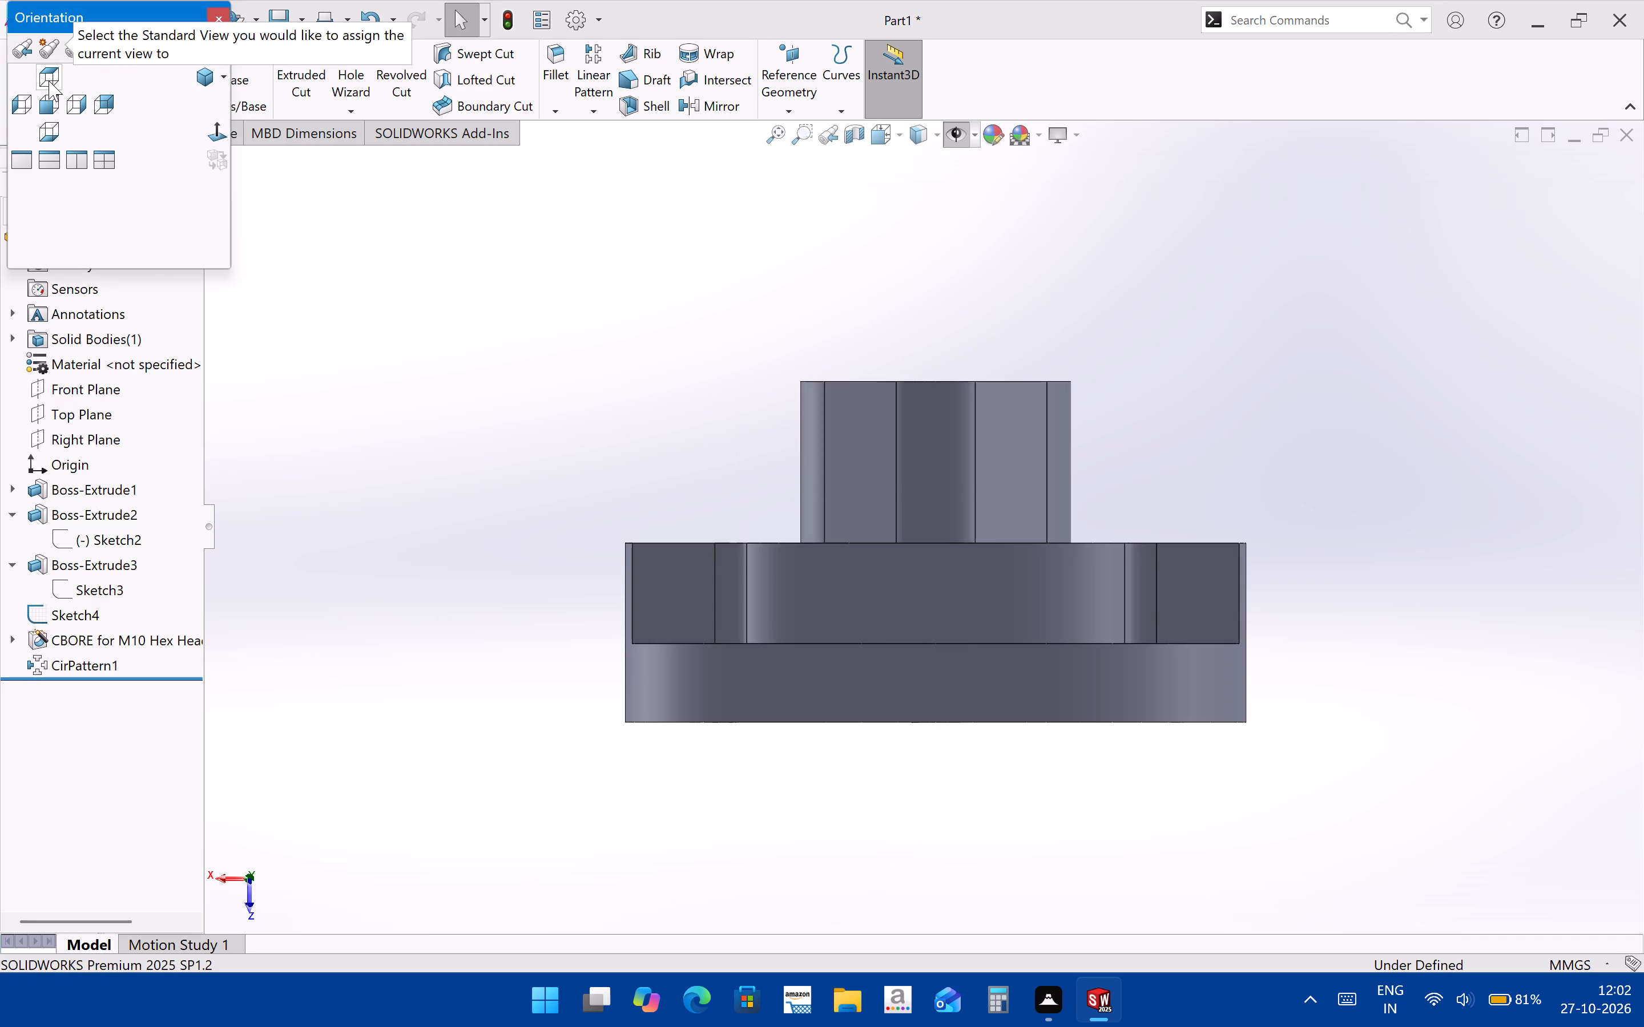
click(976, 499)
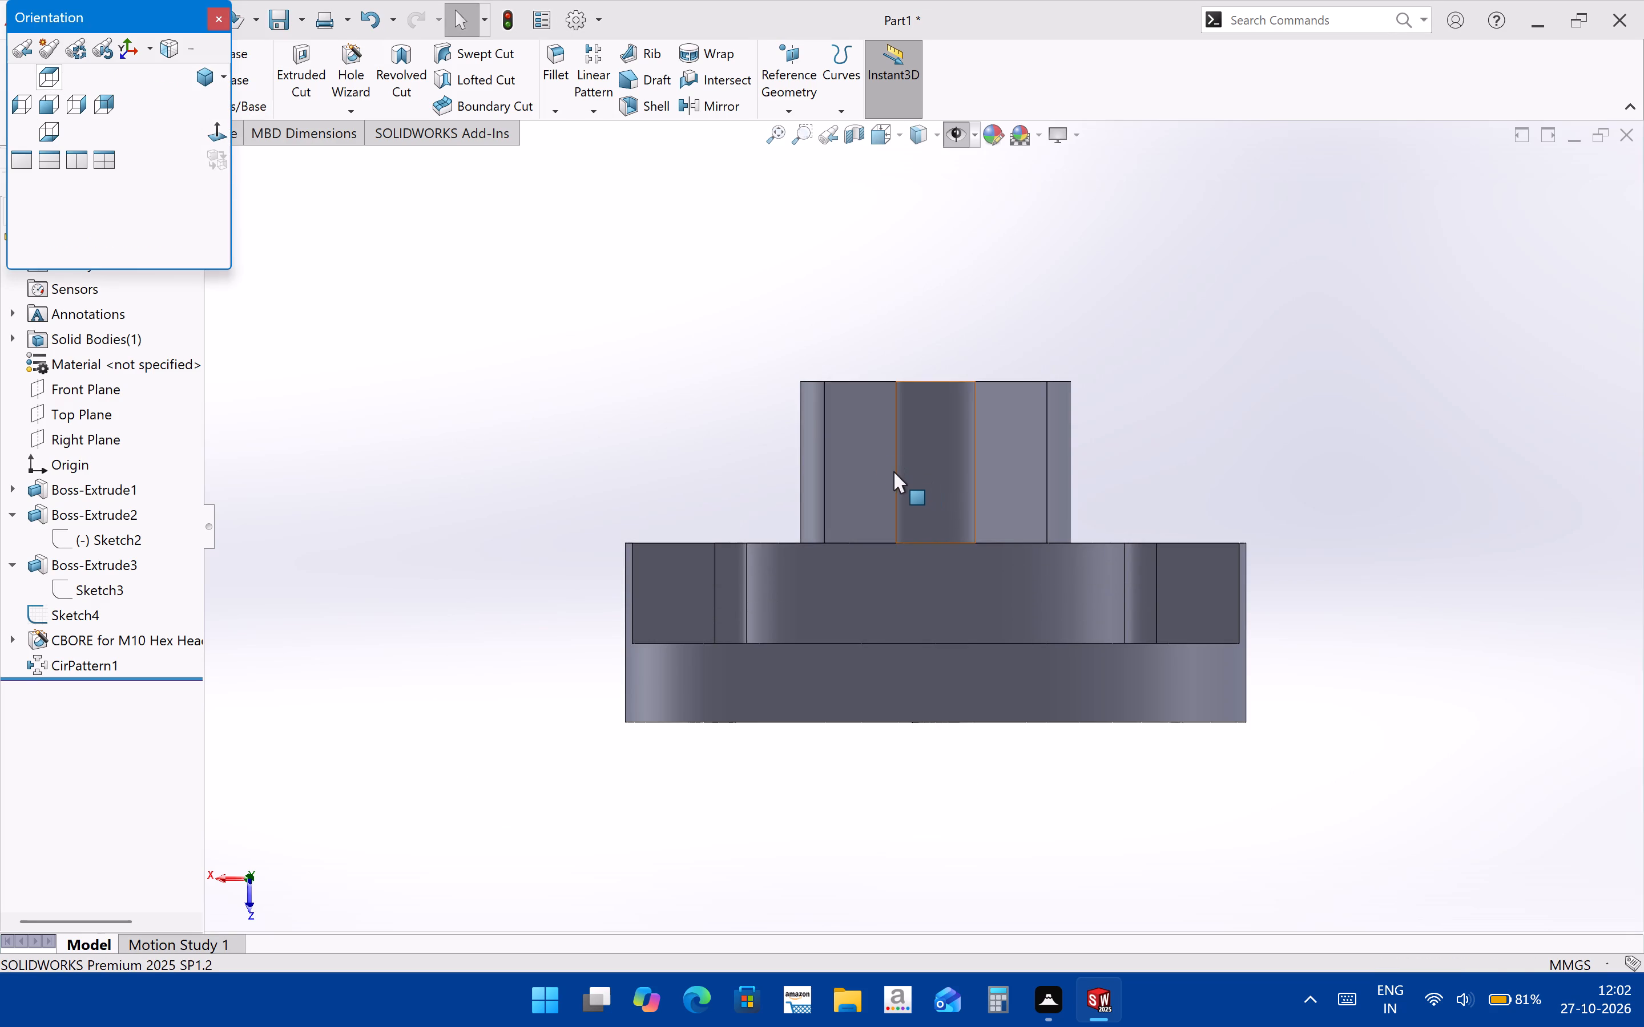
click(887, 470)
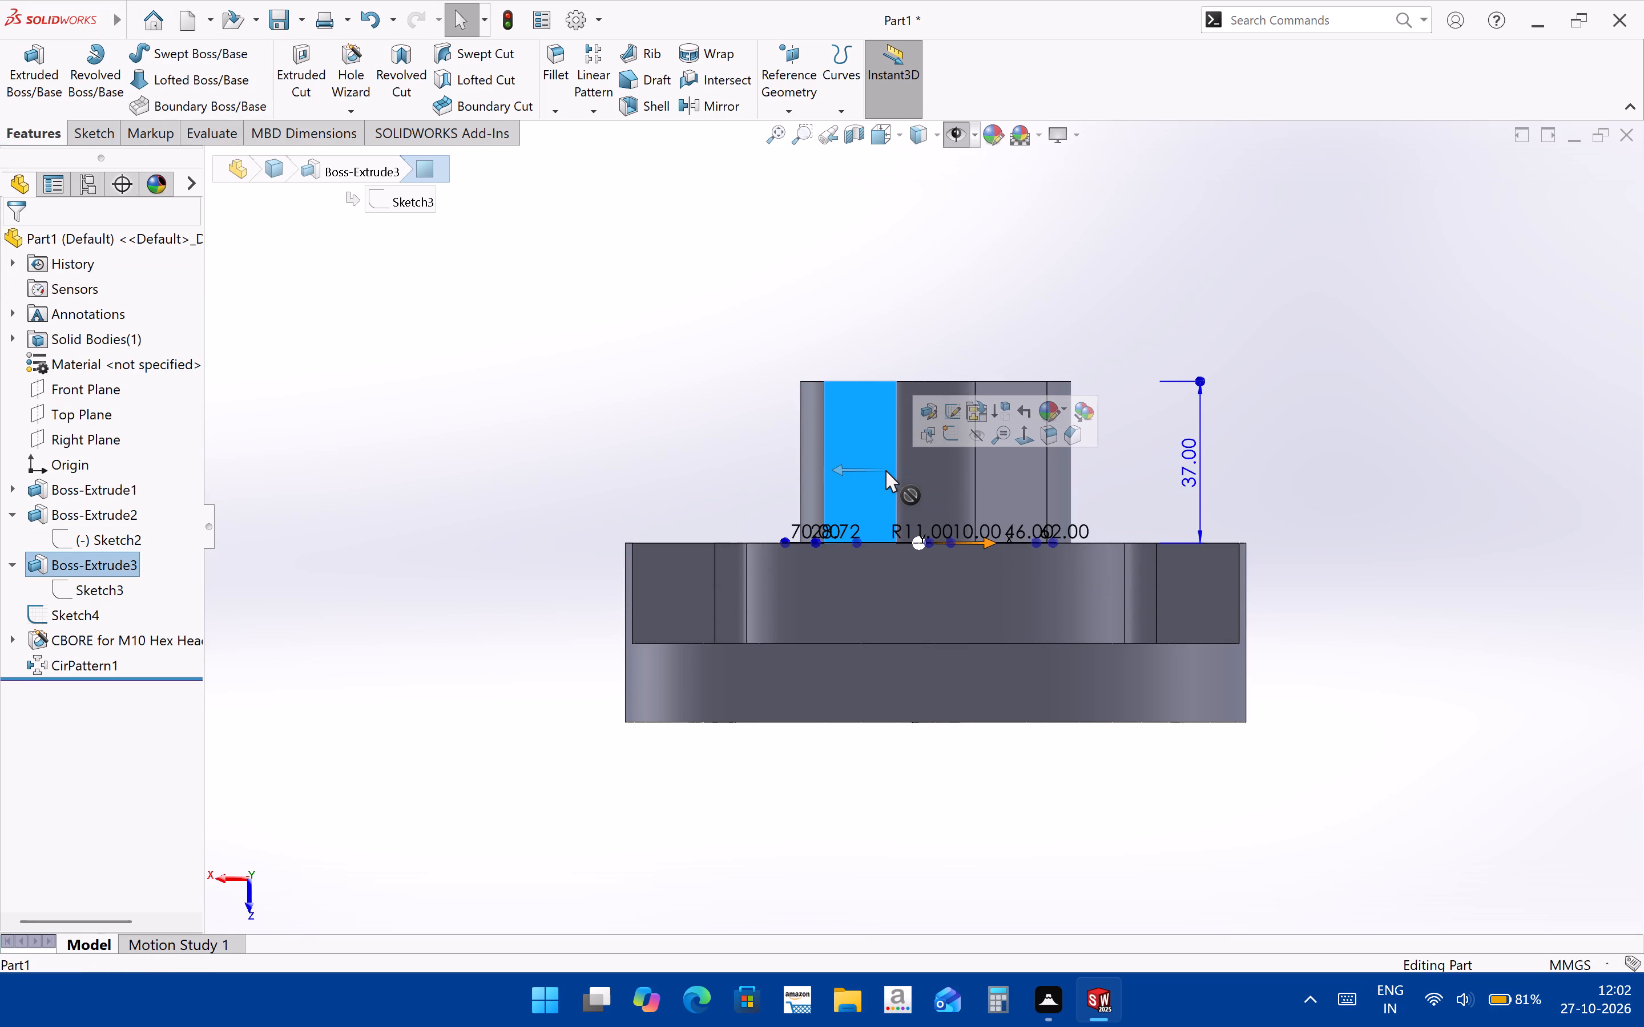
click(1370, 514)
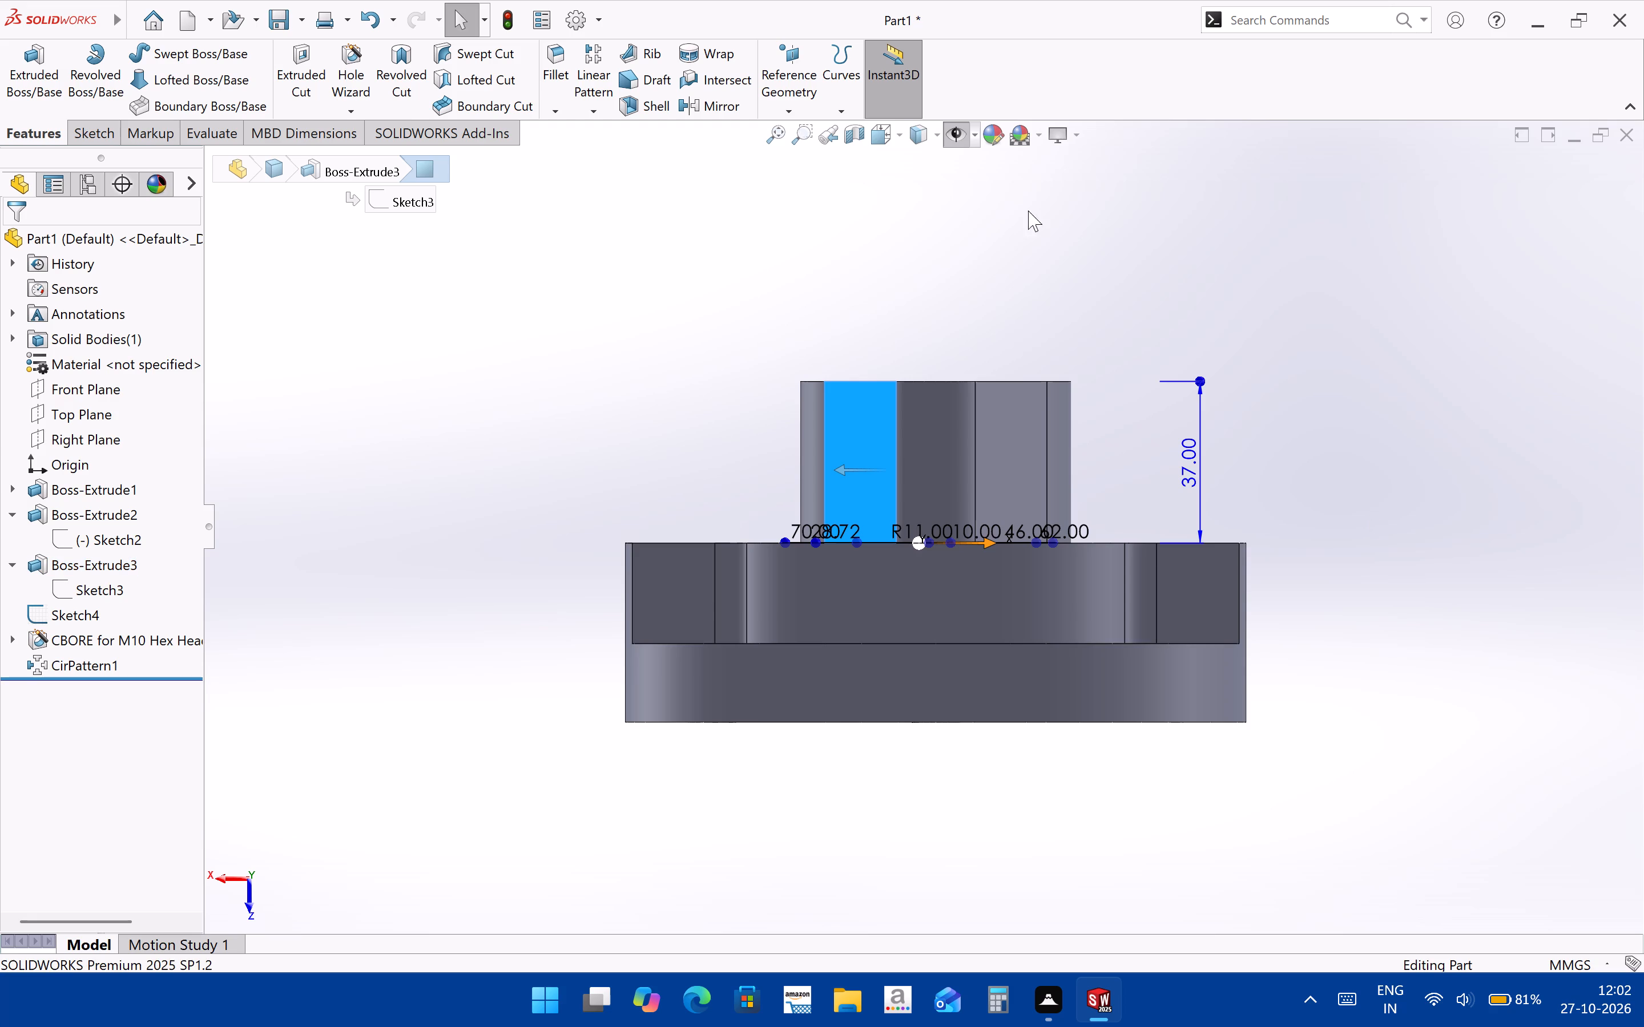
Assign the current view orientation to the Top standard view once more and accept the change.
click(937, 138)
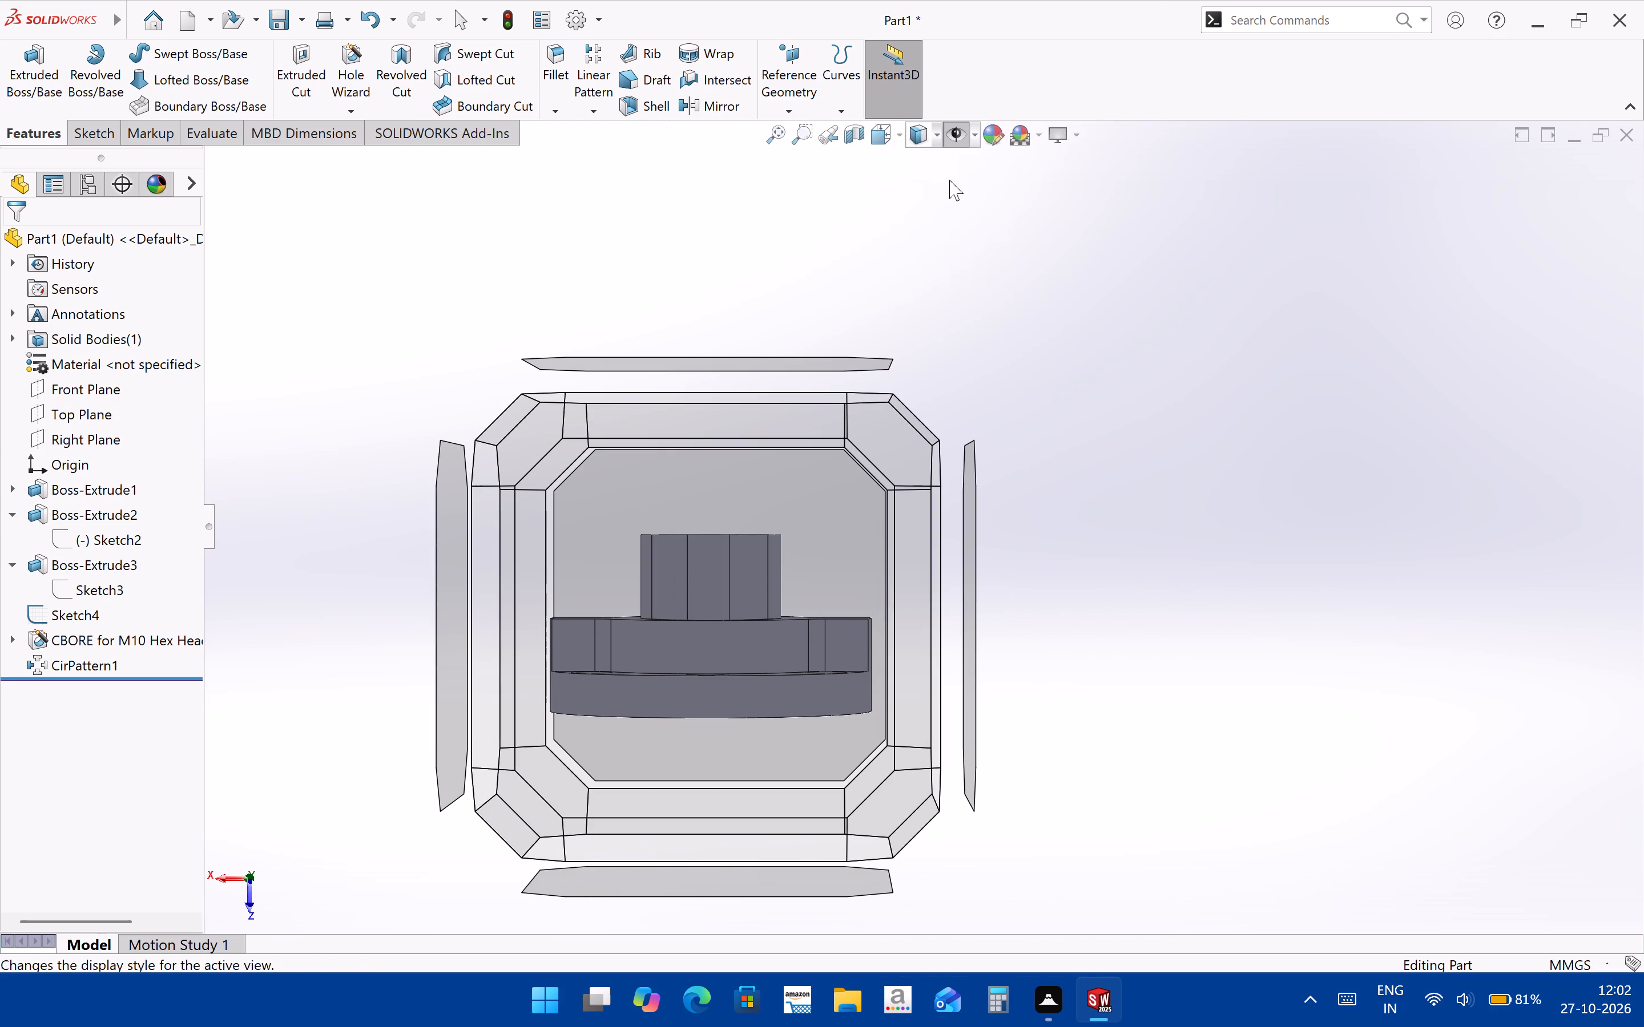
click(995, 158)
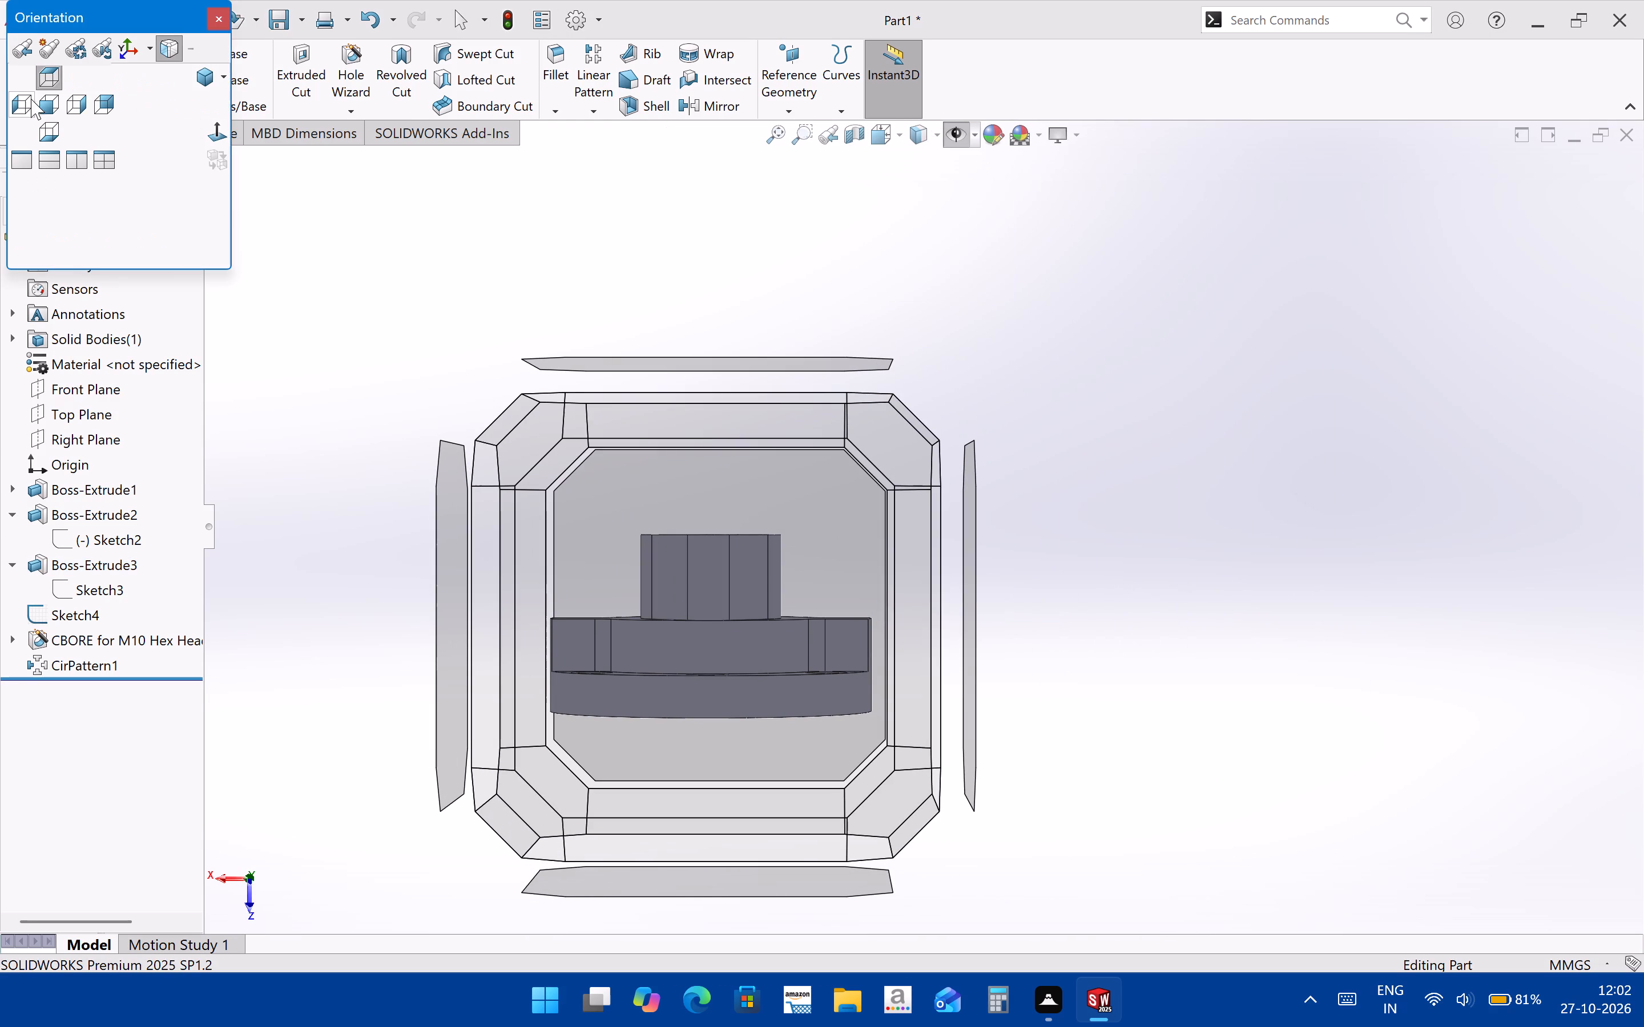
click(73, 39)
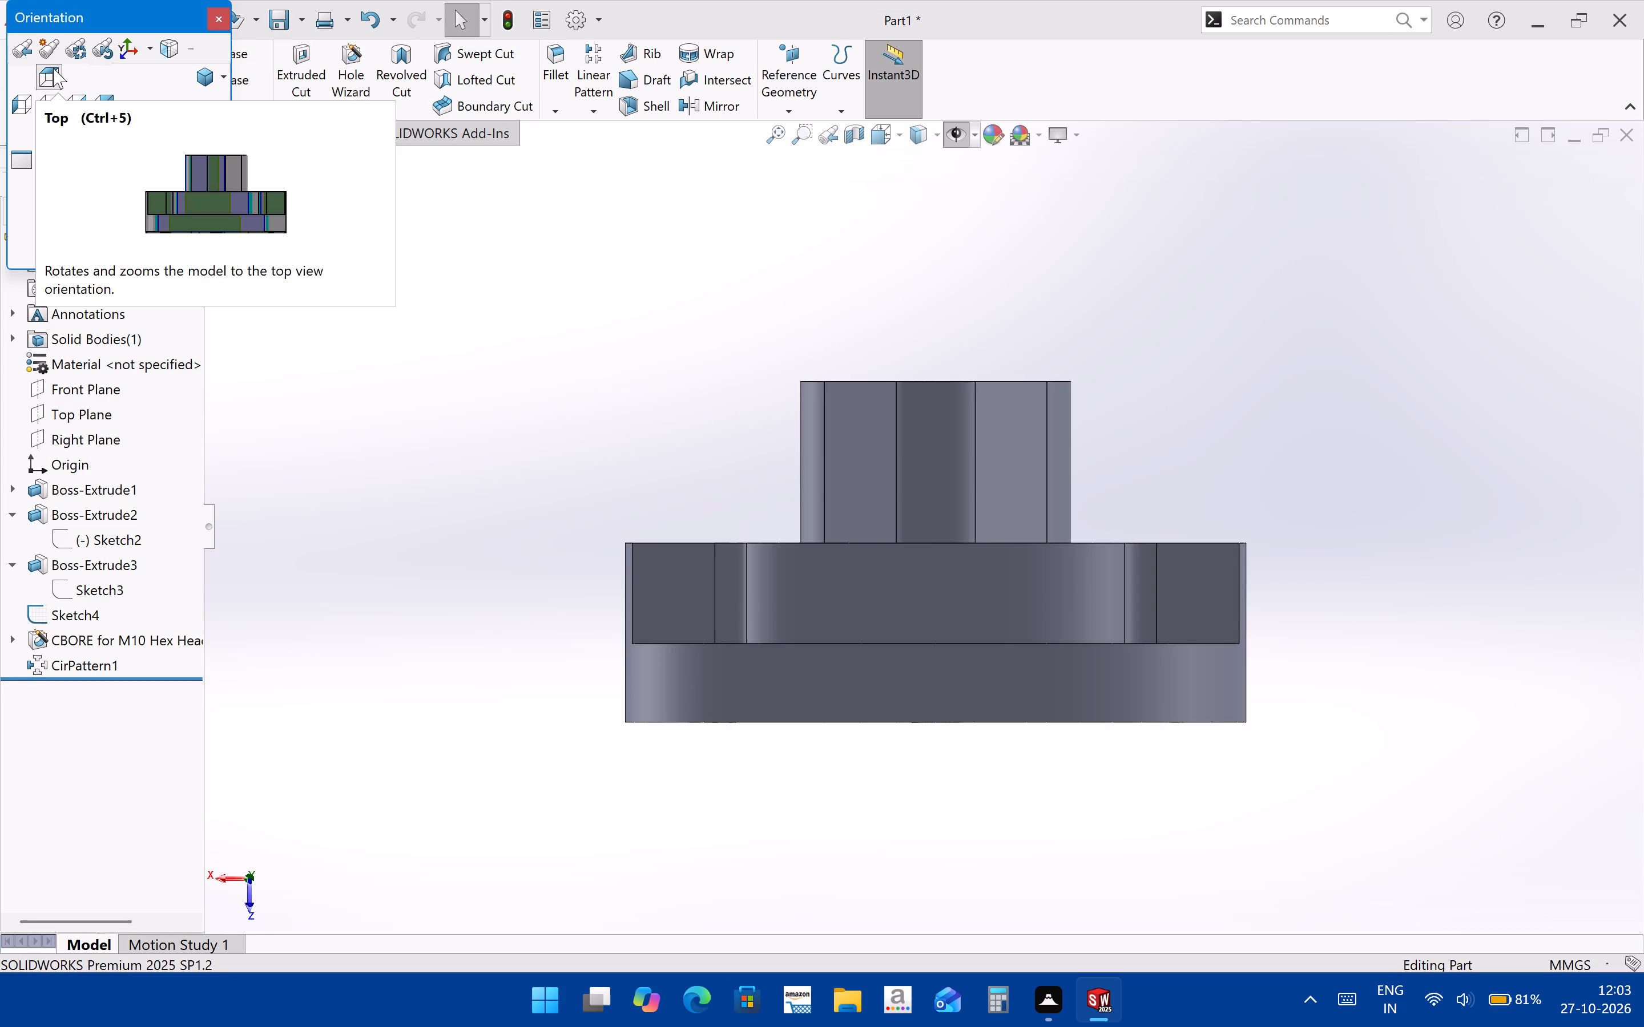
click(53, 68)
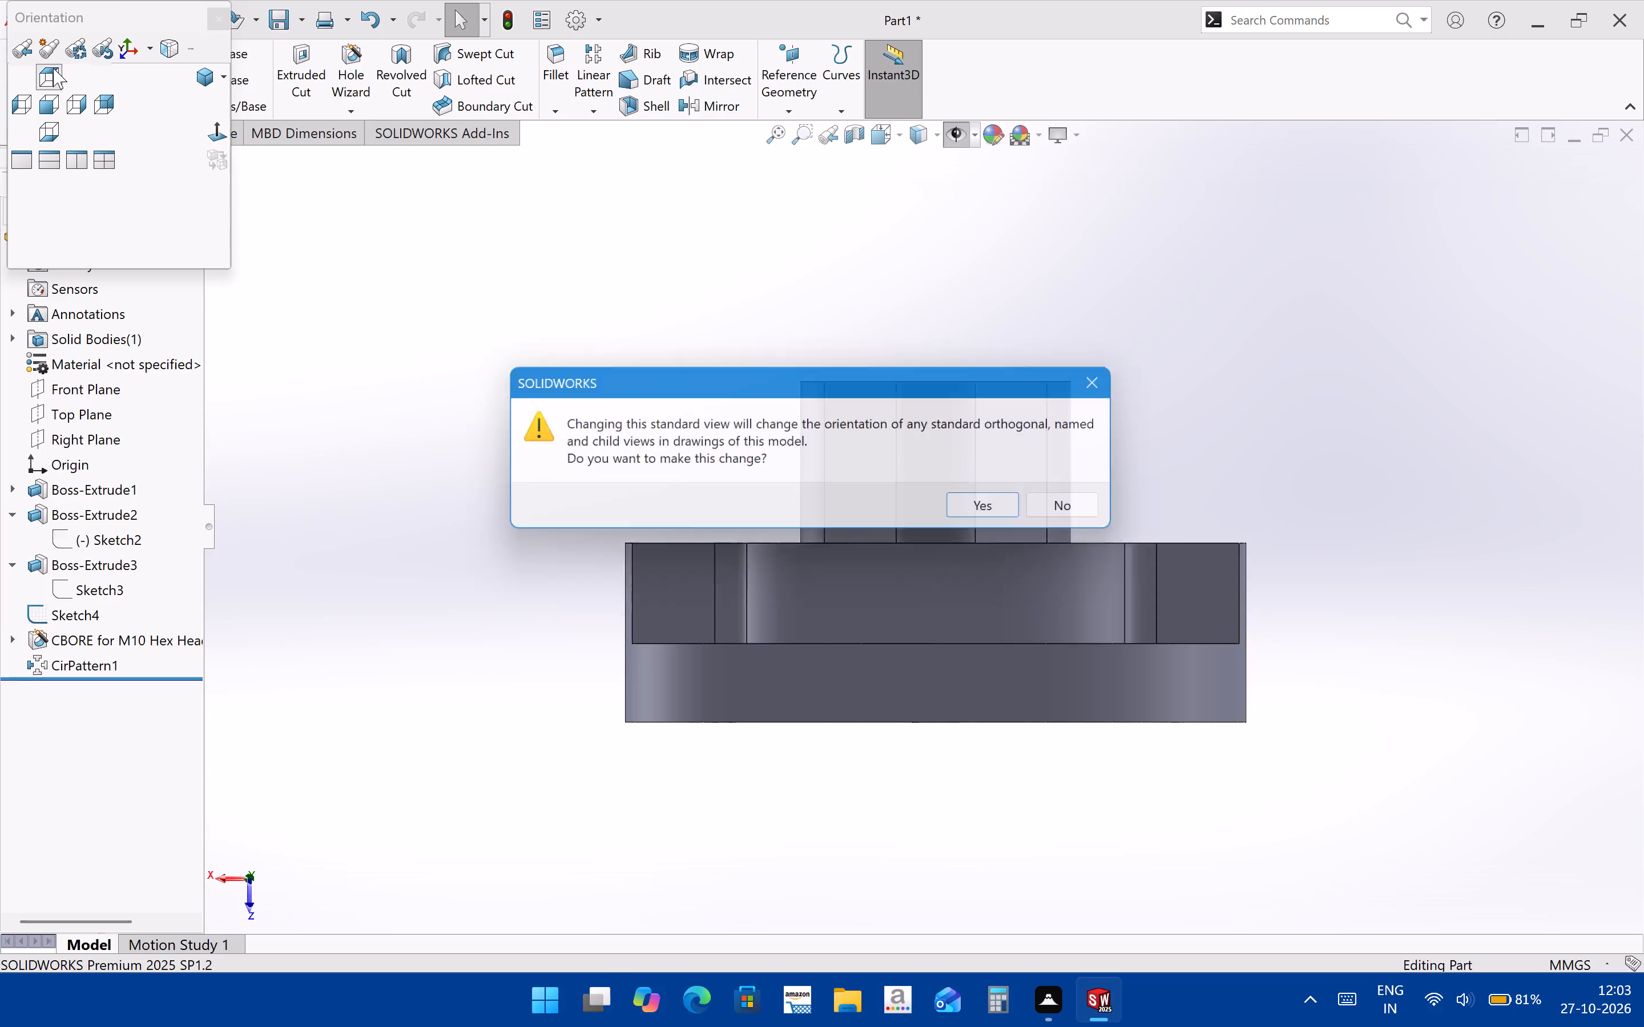
click(1014, 508)
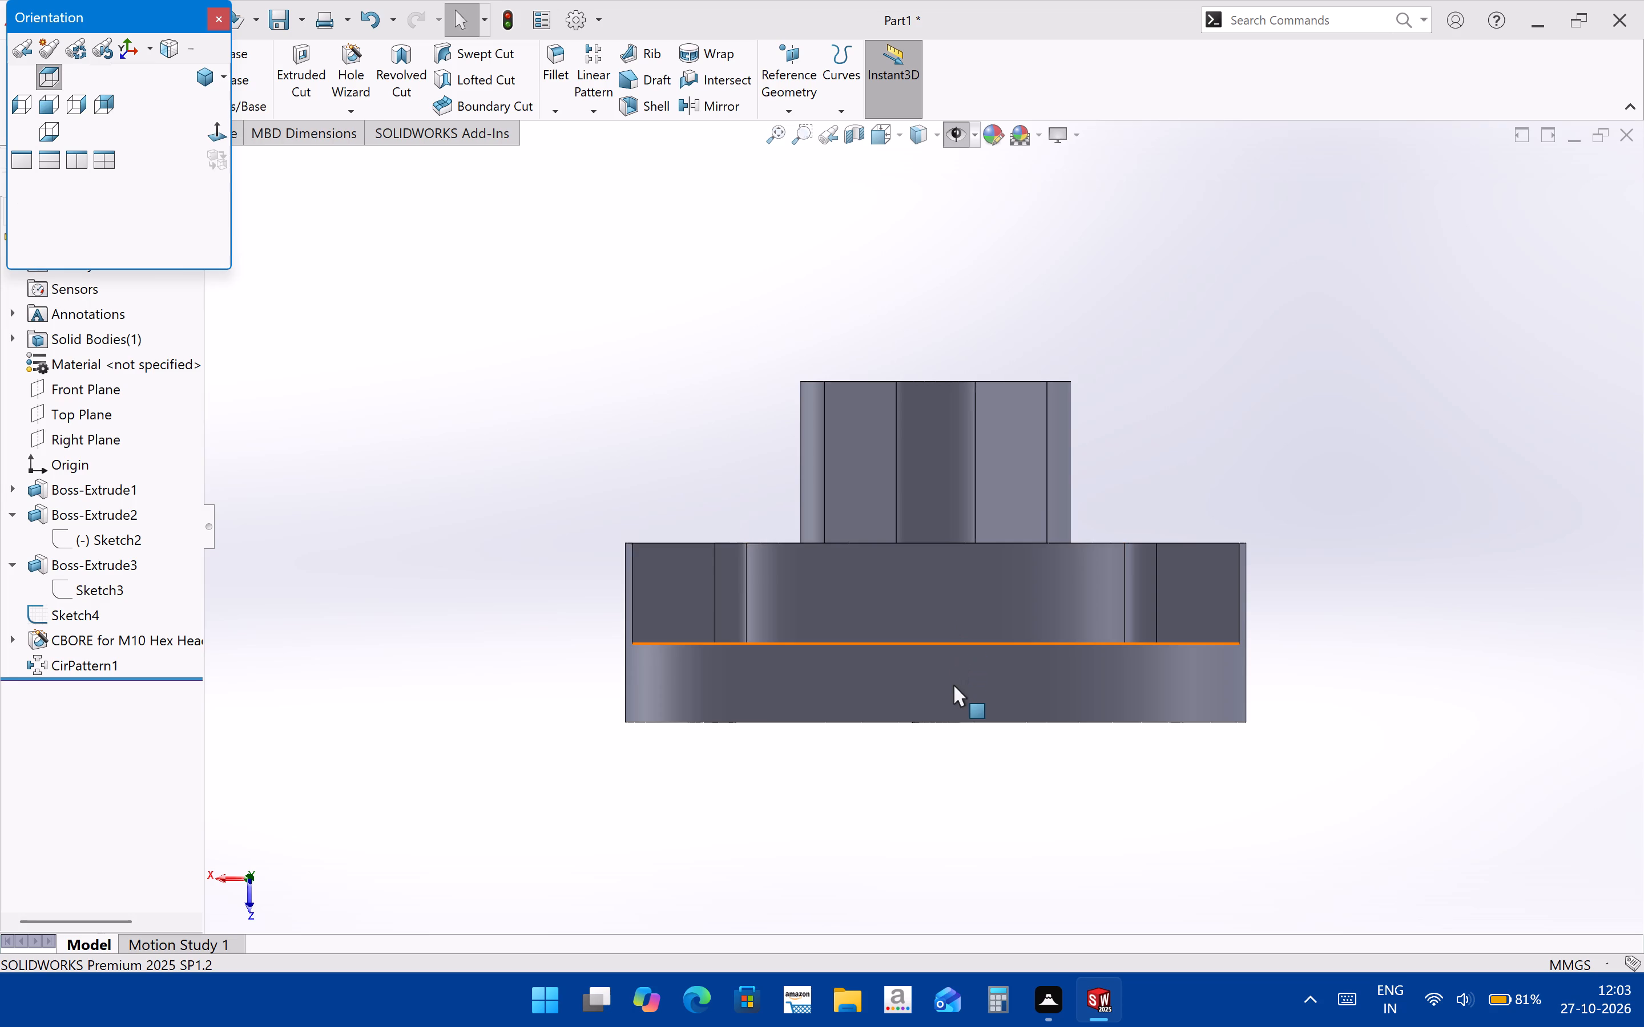
Start a new sketch on the Top Plane of the unsectioned housing.
scroll(928, 629, down, 1)
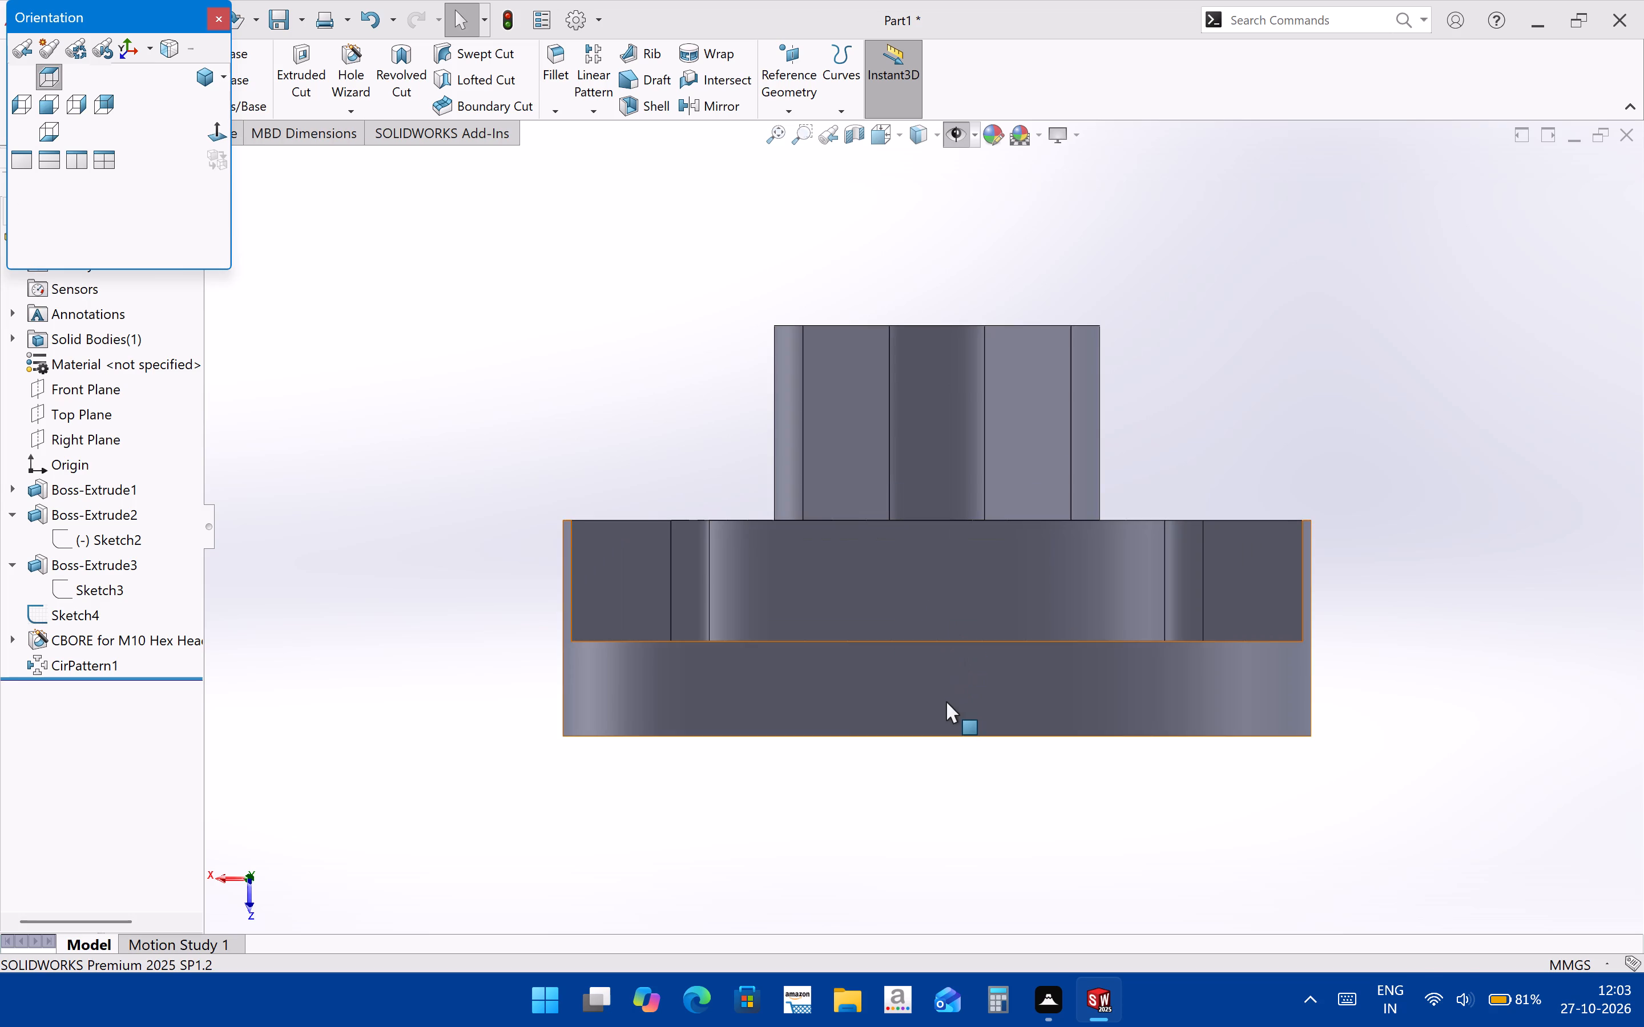
click(946, 701)
click(1022, 814)
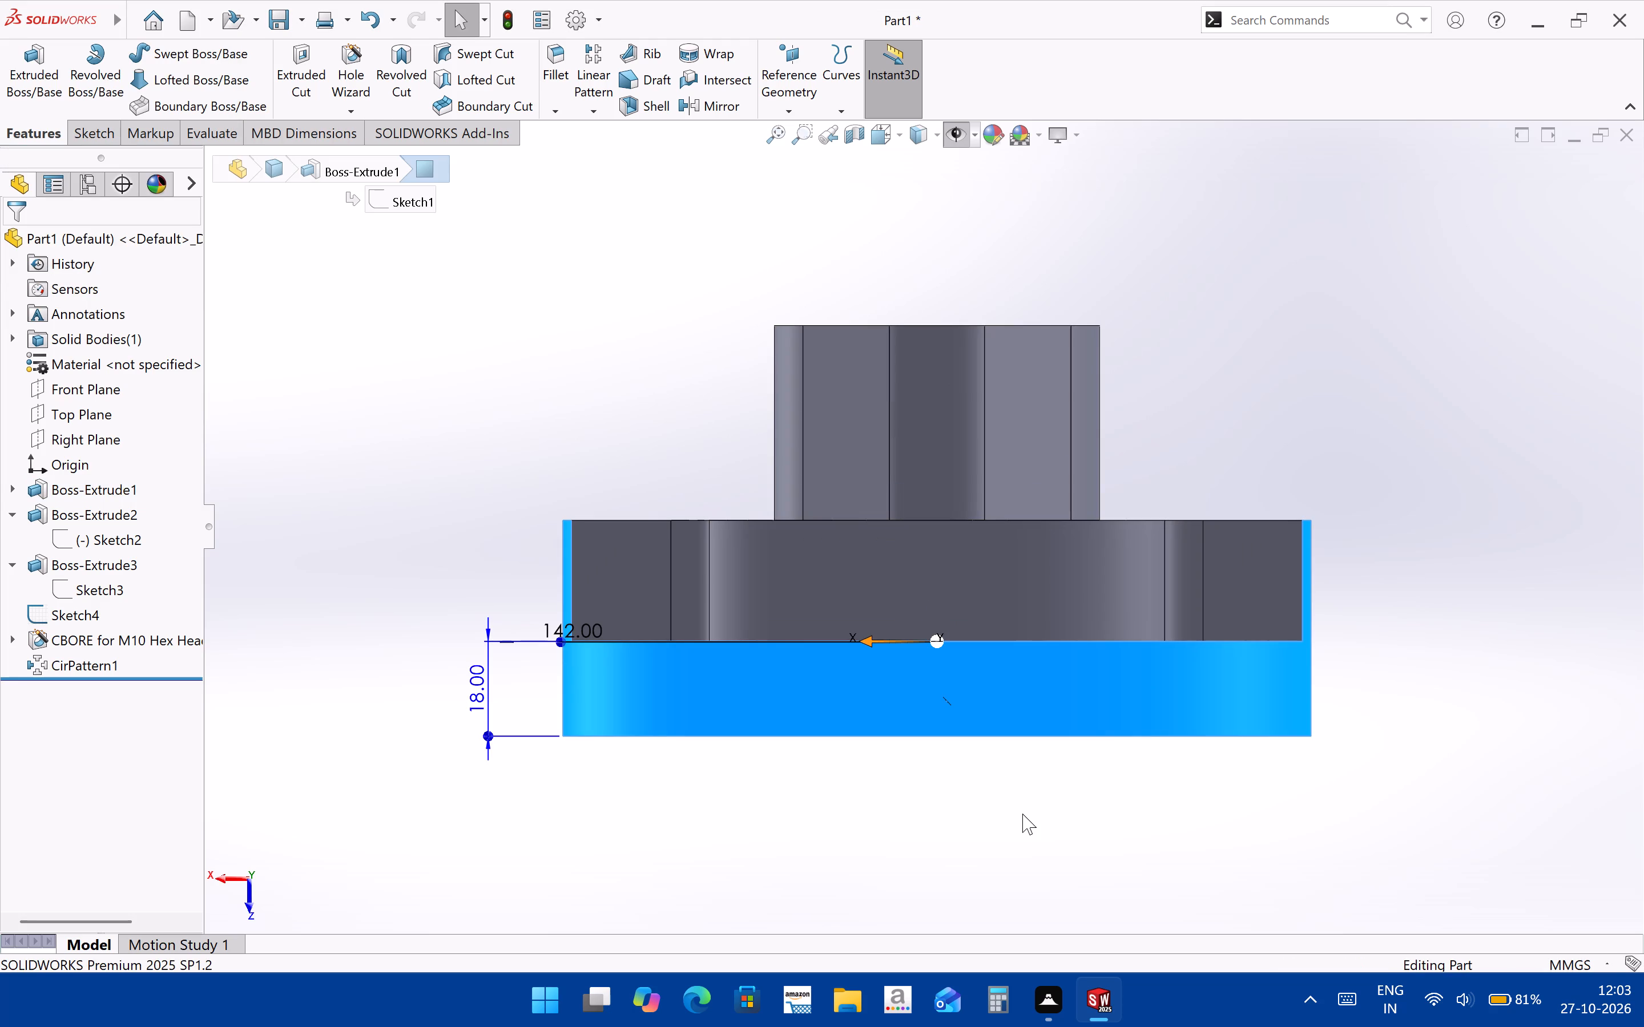
click(99, 415)
click(116, 393)
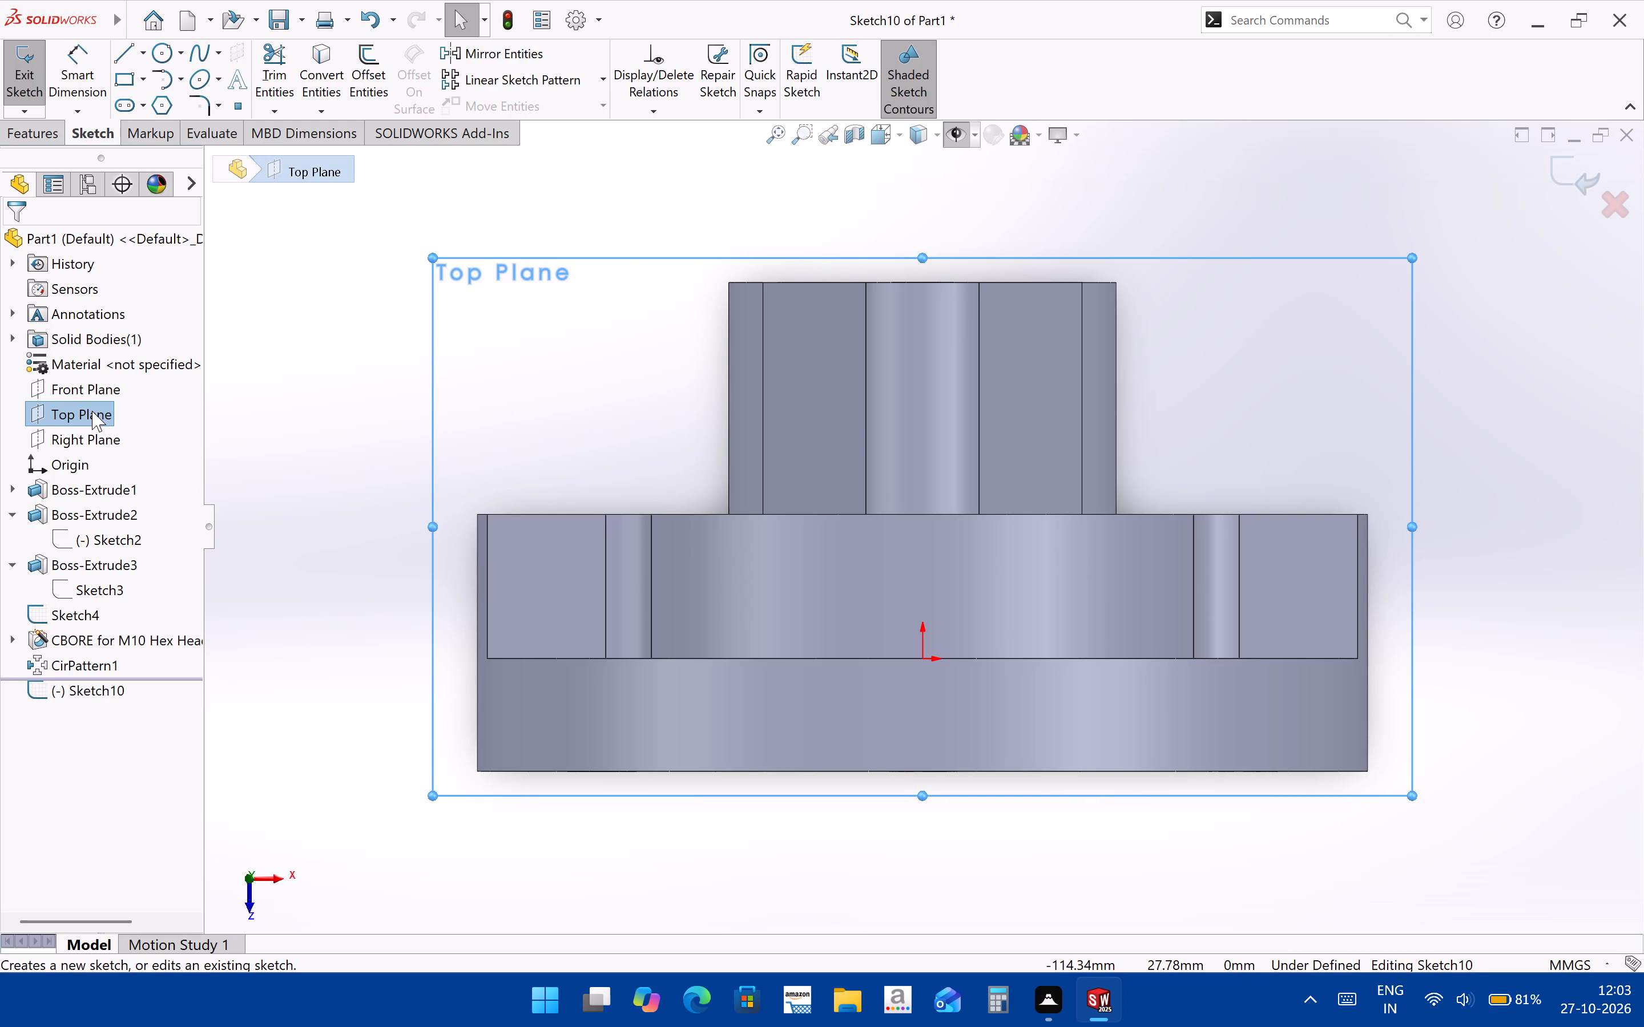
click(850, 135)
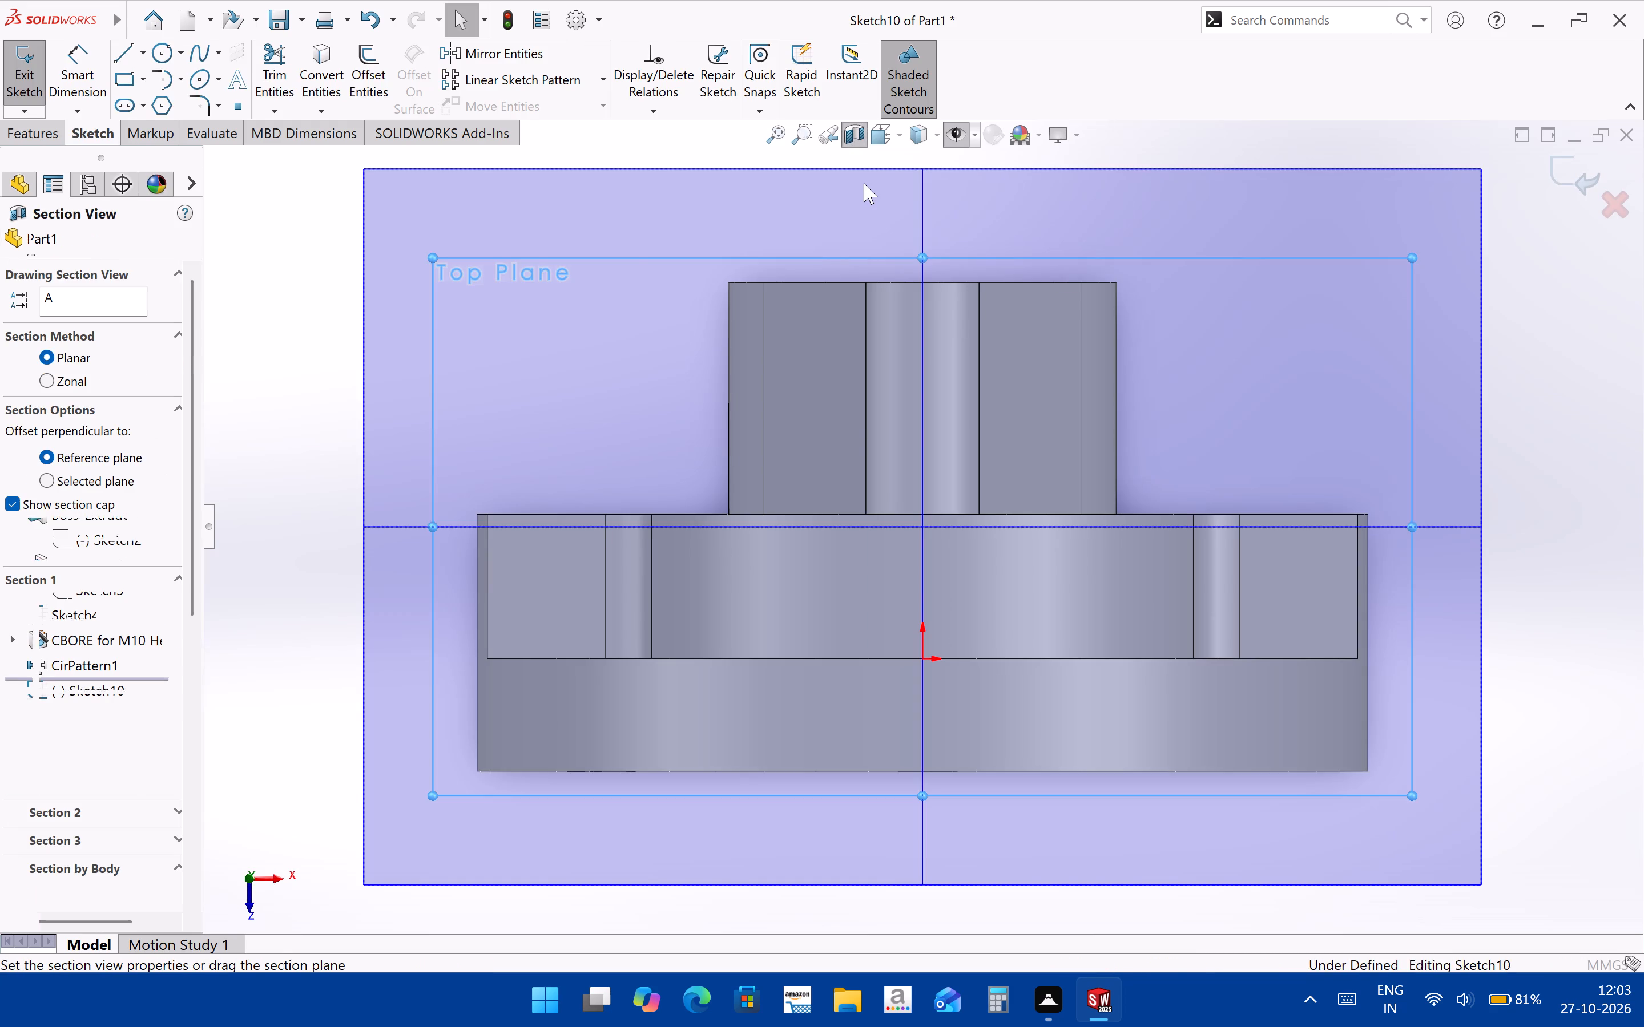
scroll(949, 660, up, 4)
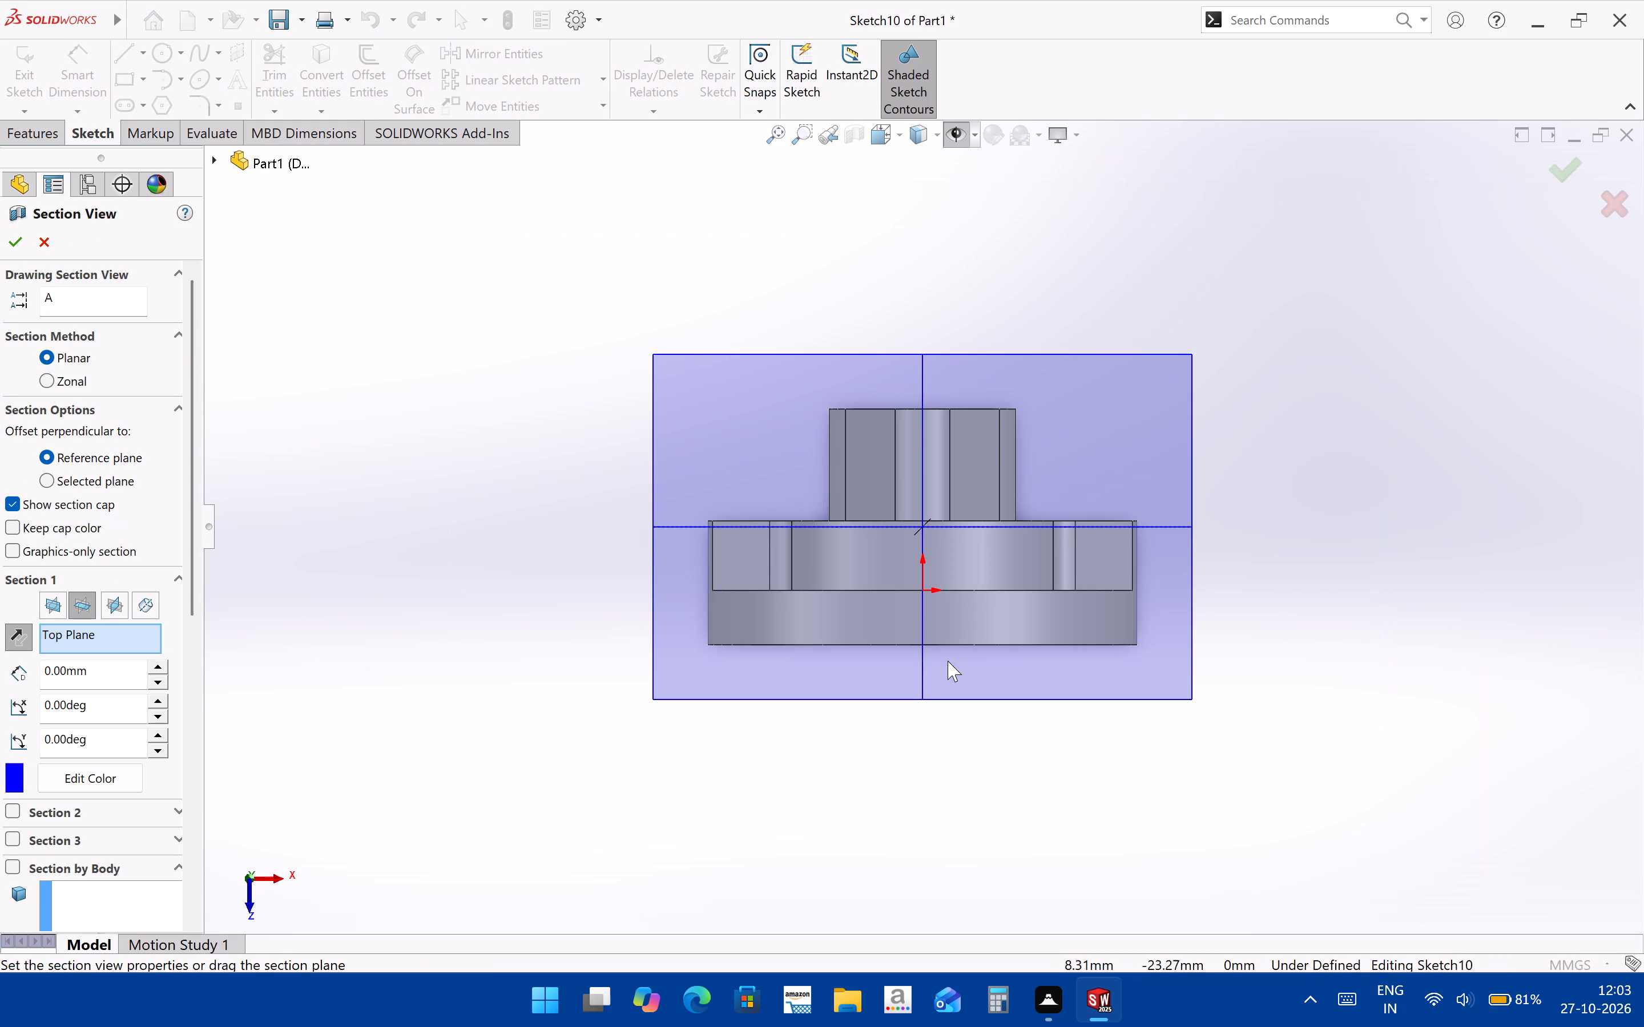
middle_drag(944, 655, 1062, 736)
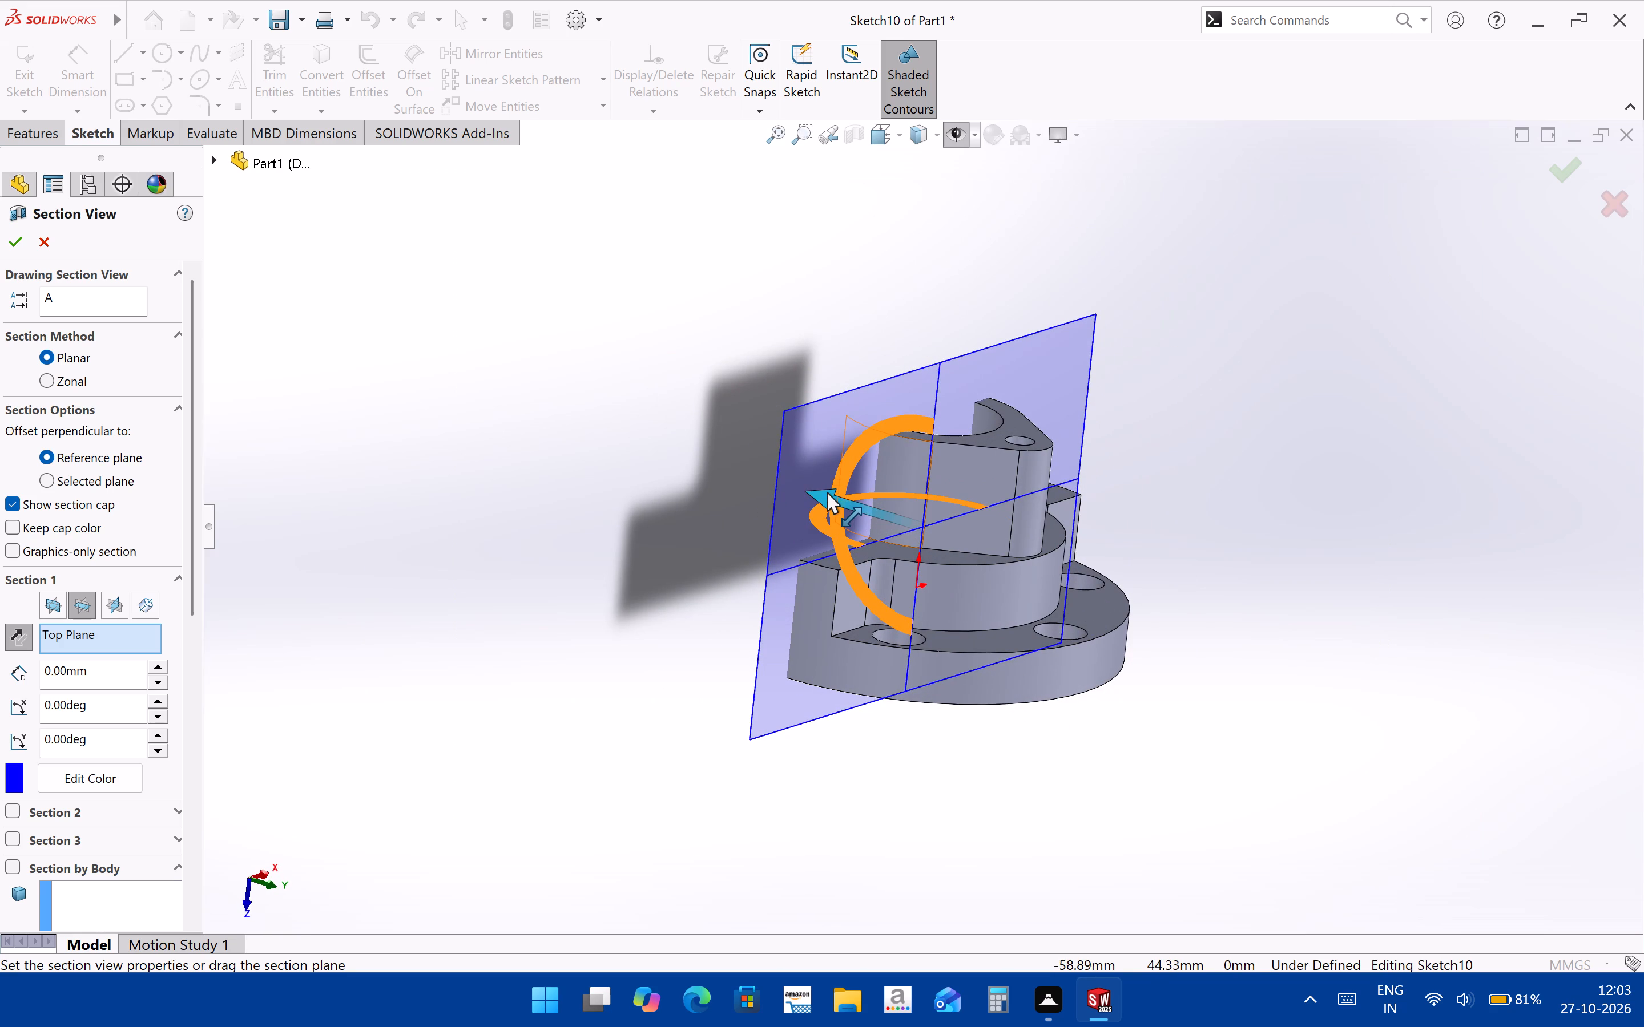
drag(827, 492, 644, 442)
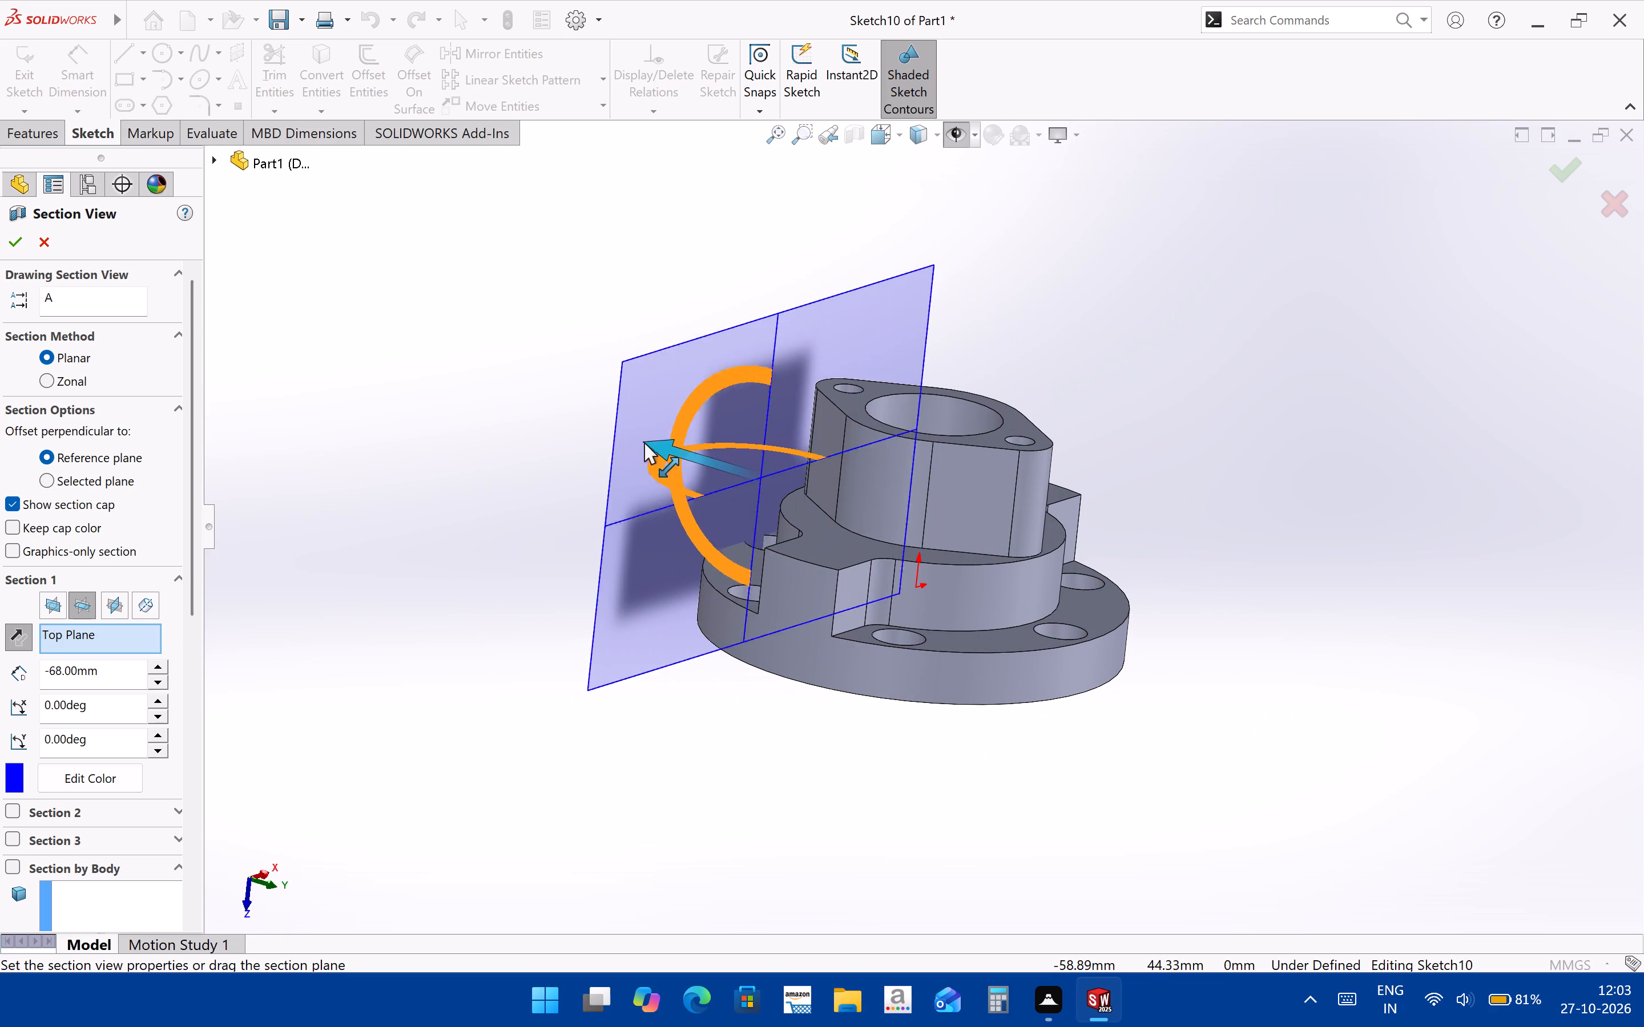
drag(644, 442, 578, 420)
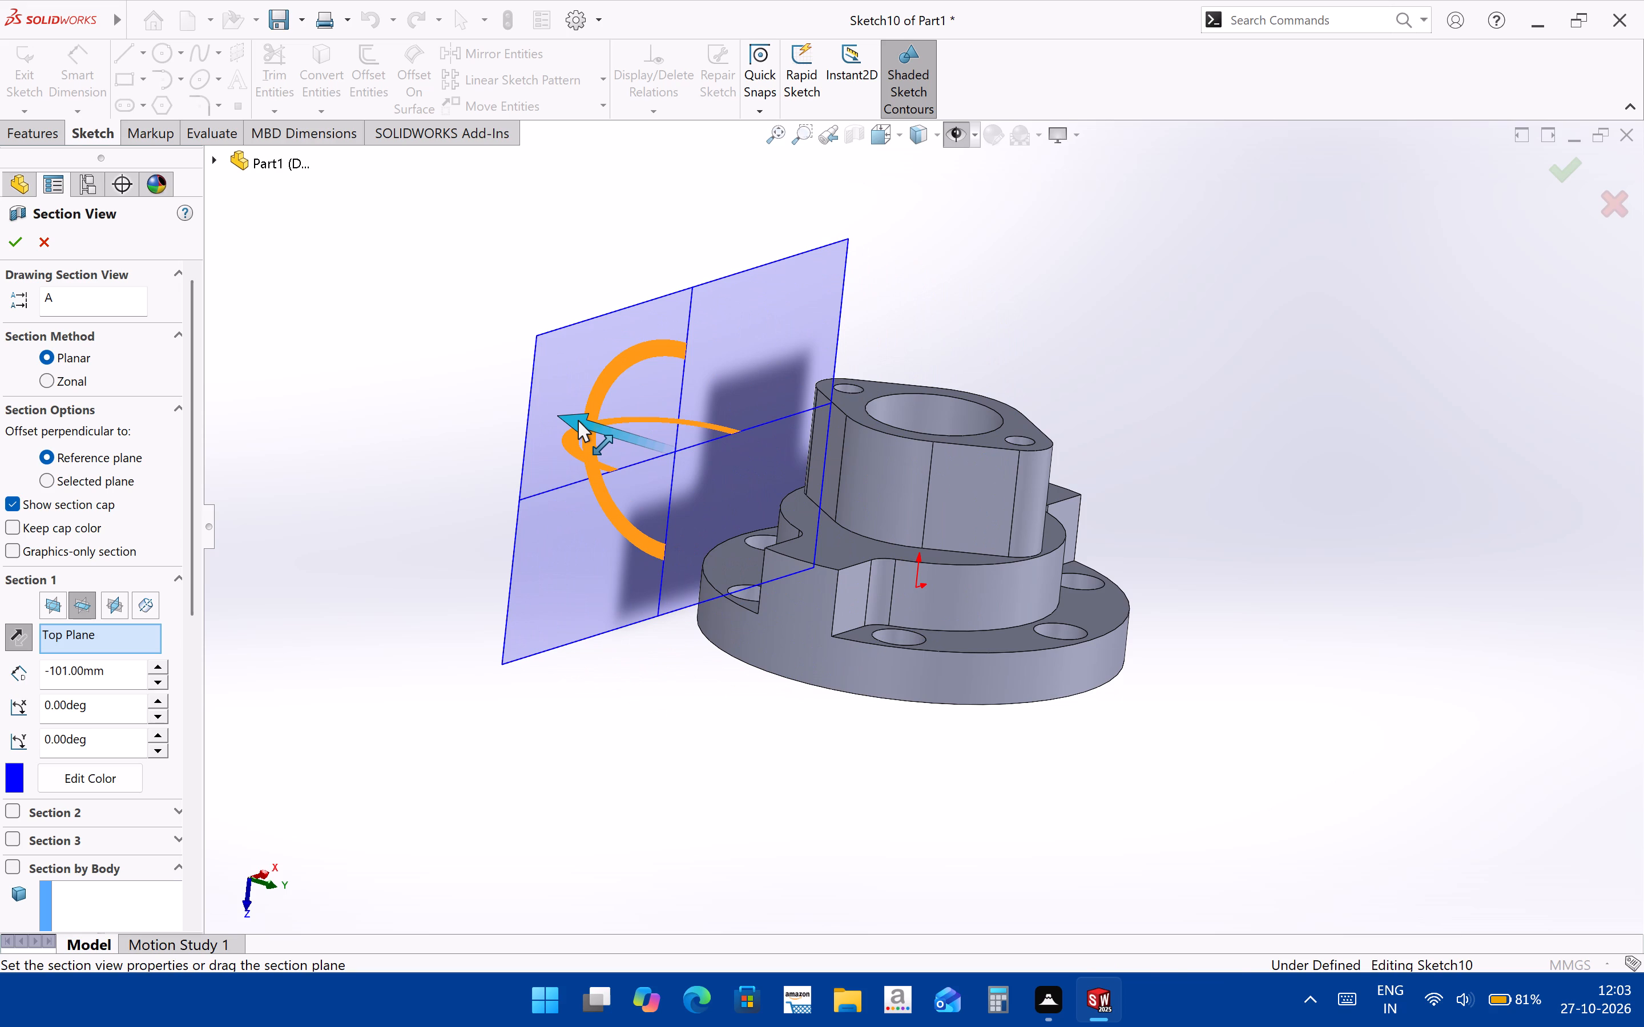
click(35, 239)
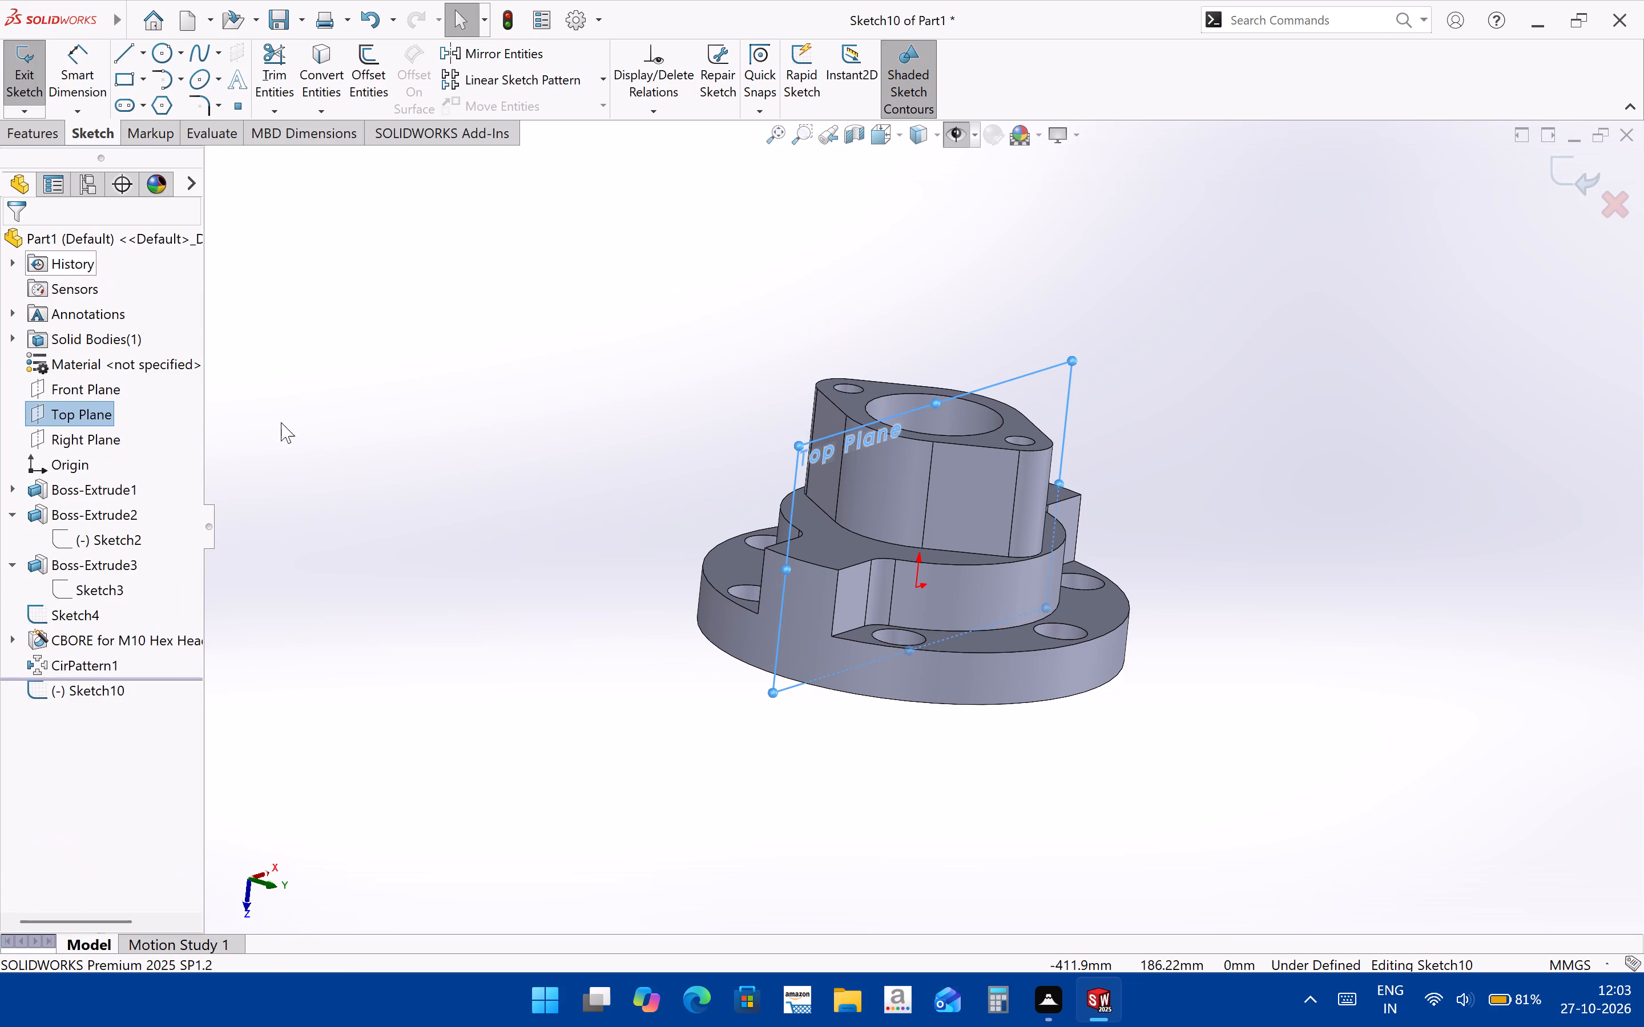
Select the Top Plane and orient the sketch view square-on to it.
click(938, 783)
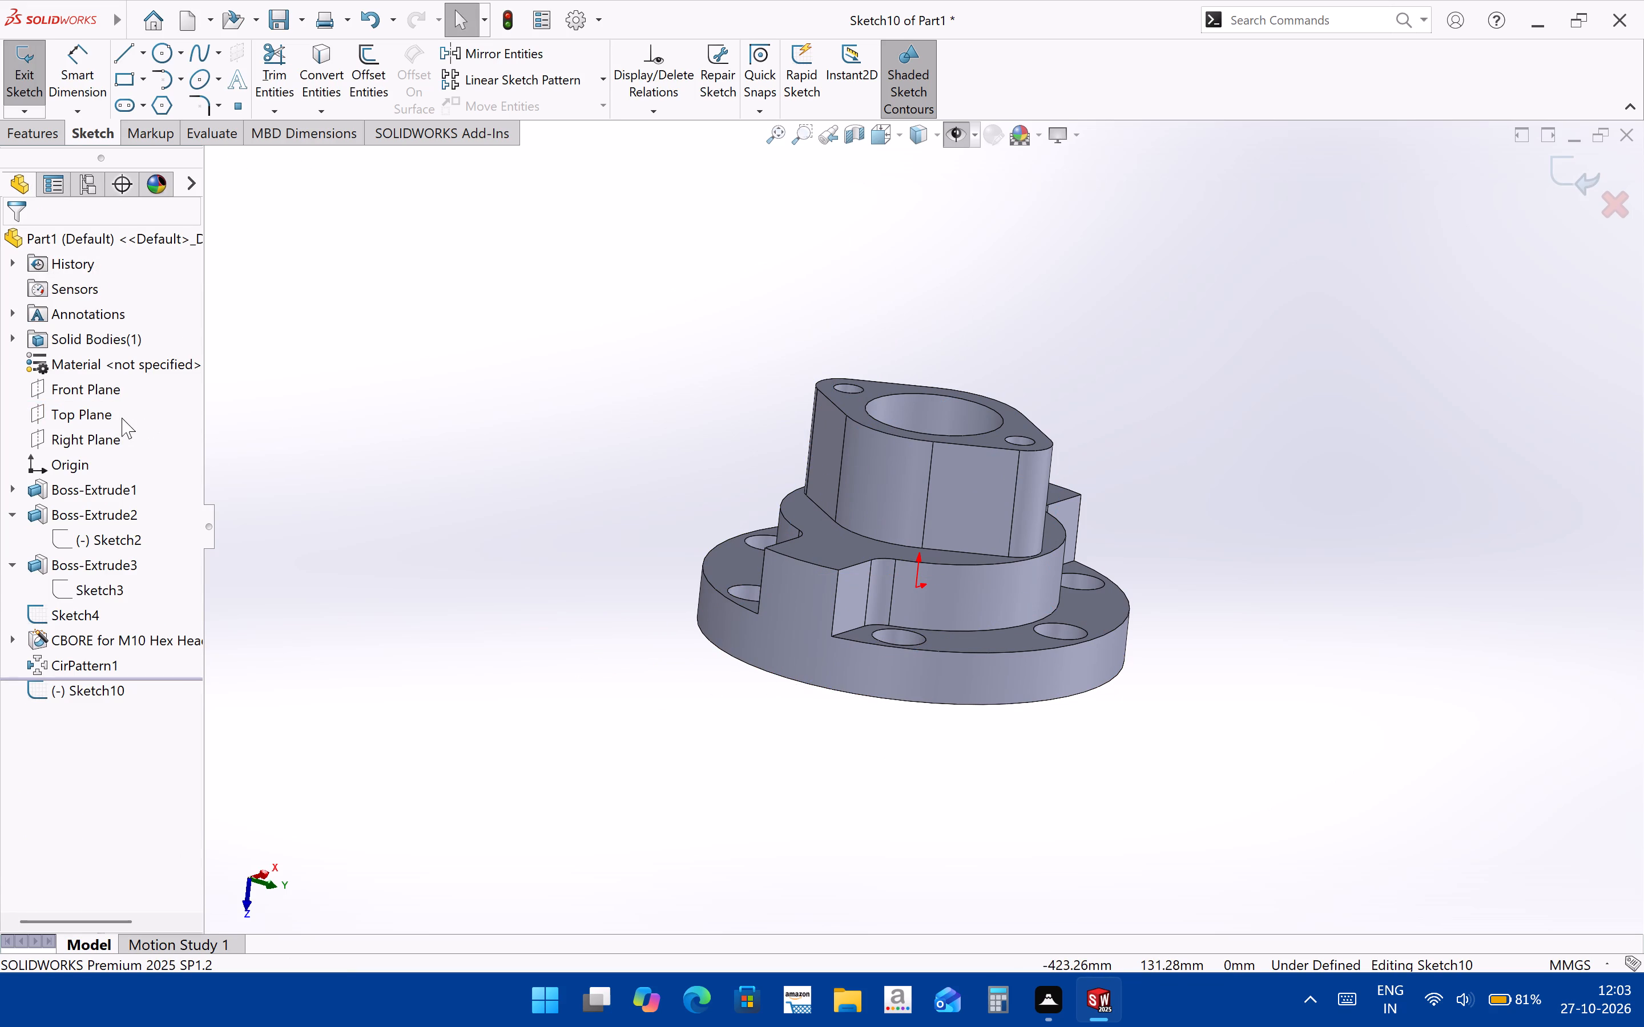
click(105, 424)
key(ctrl+8)
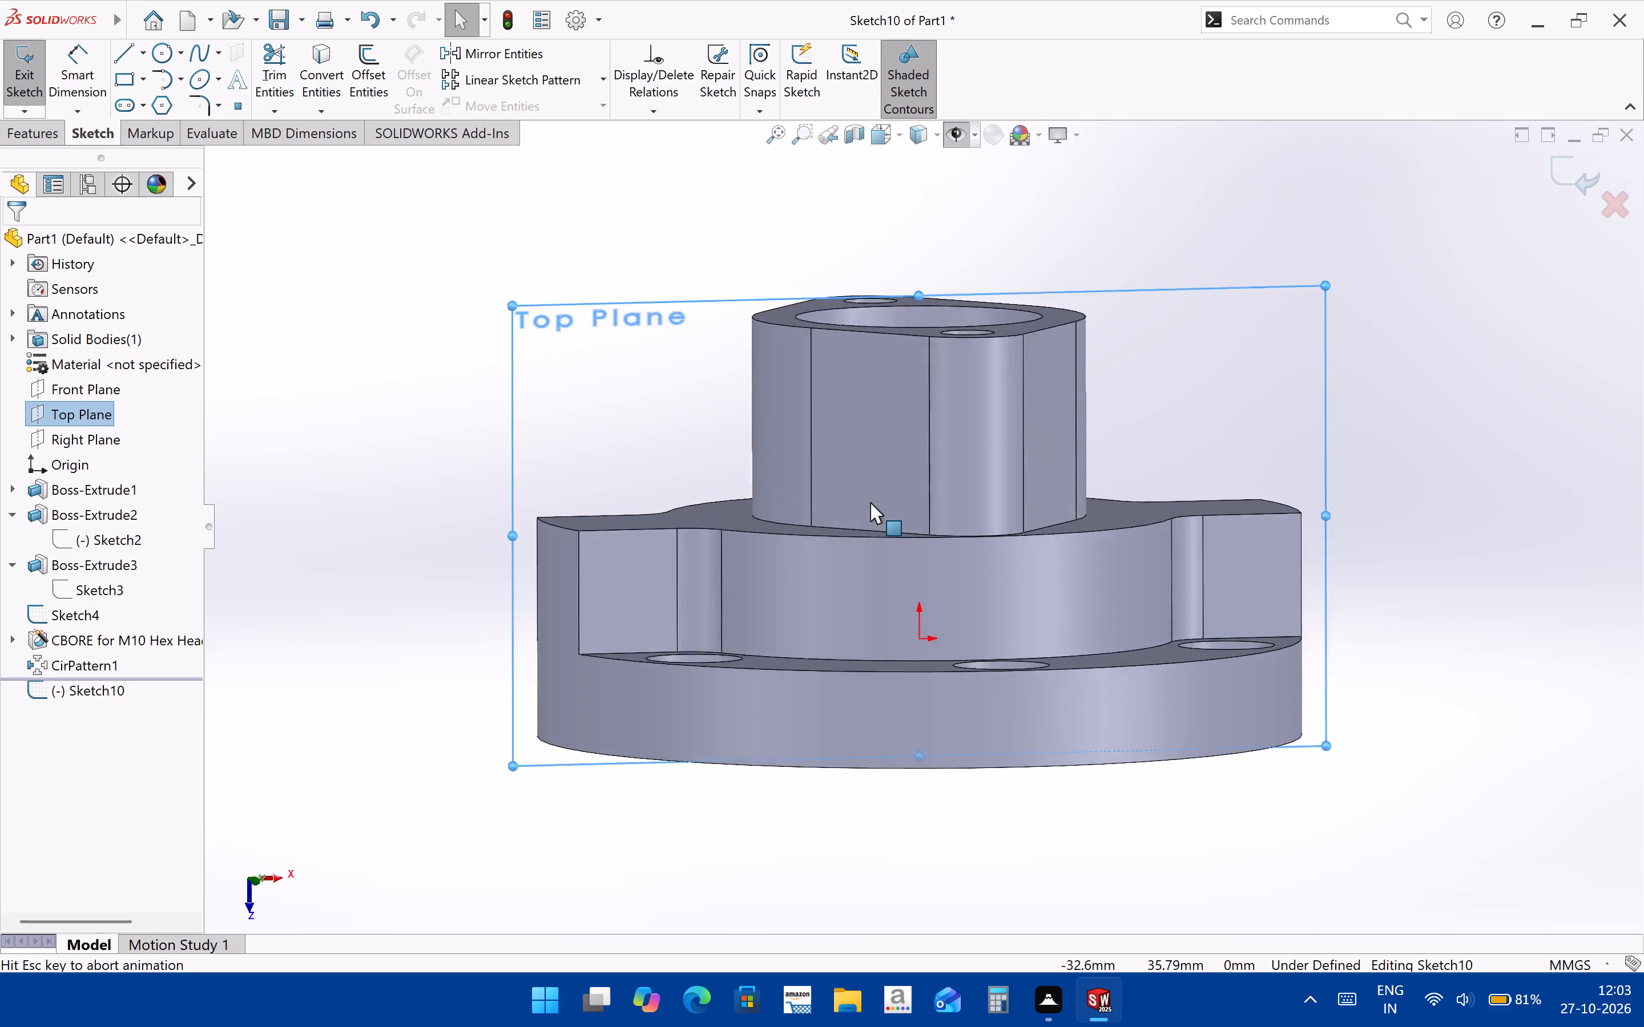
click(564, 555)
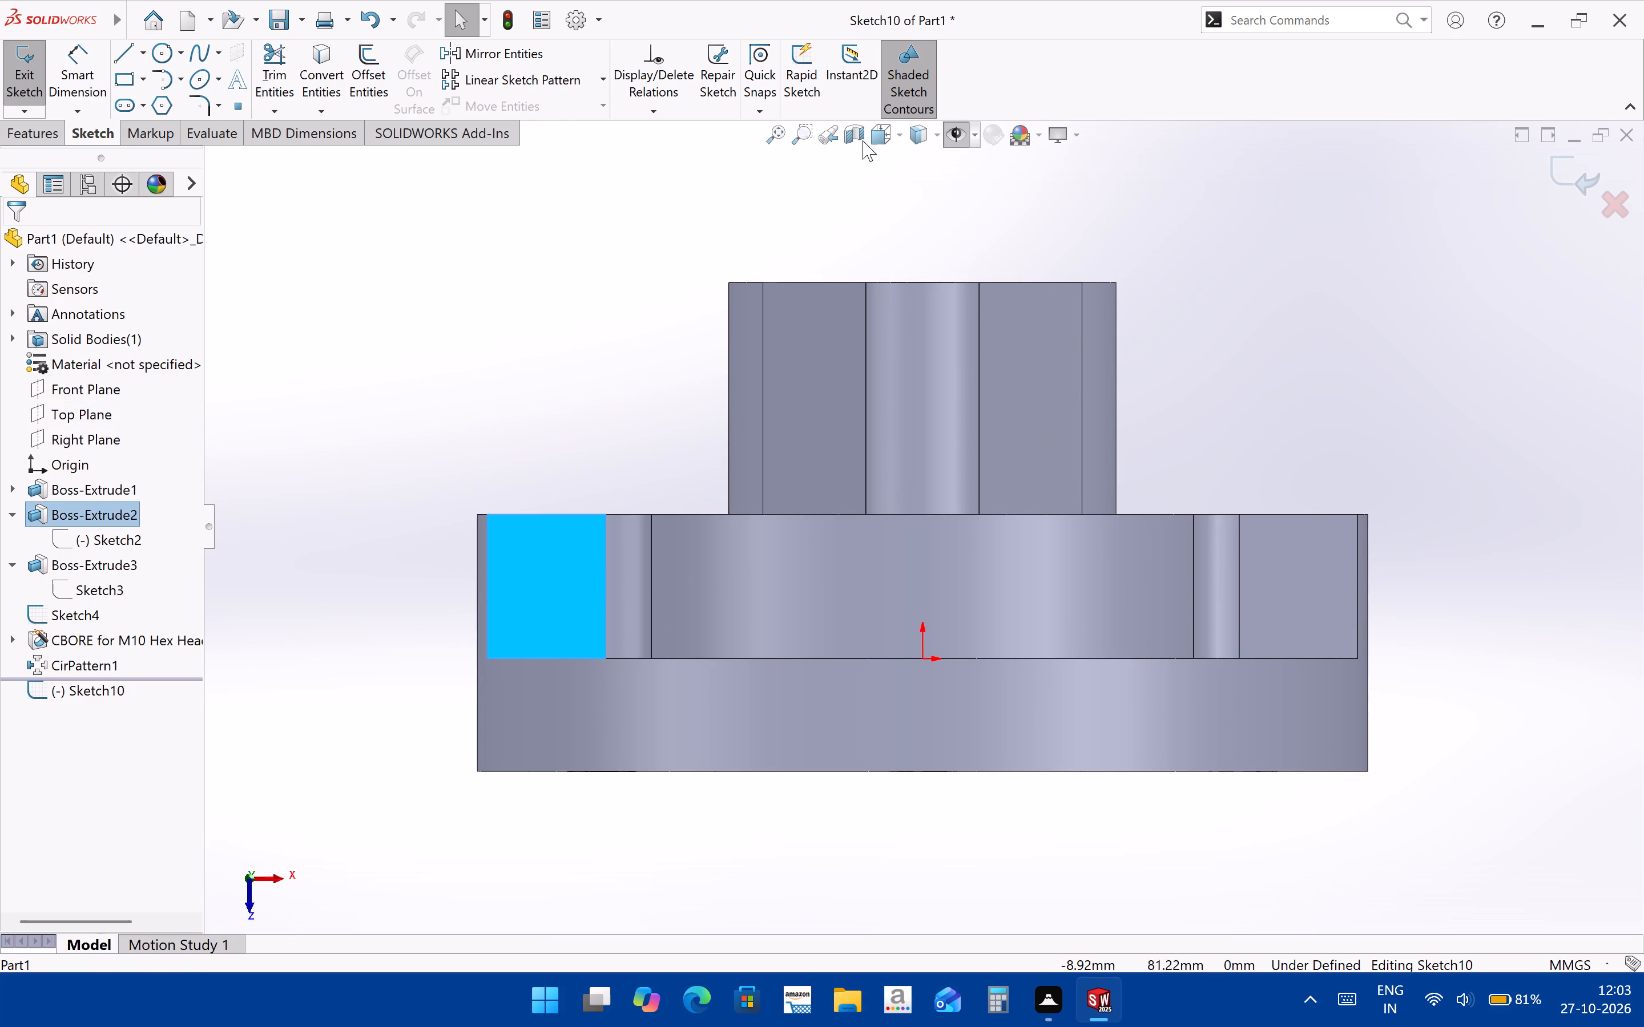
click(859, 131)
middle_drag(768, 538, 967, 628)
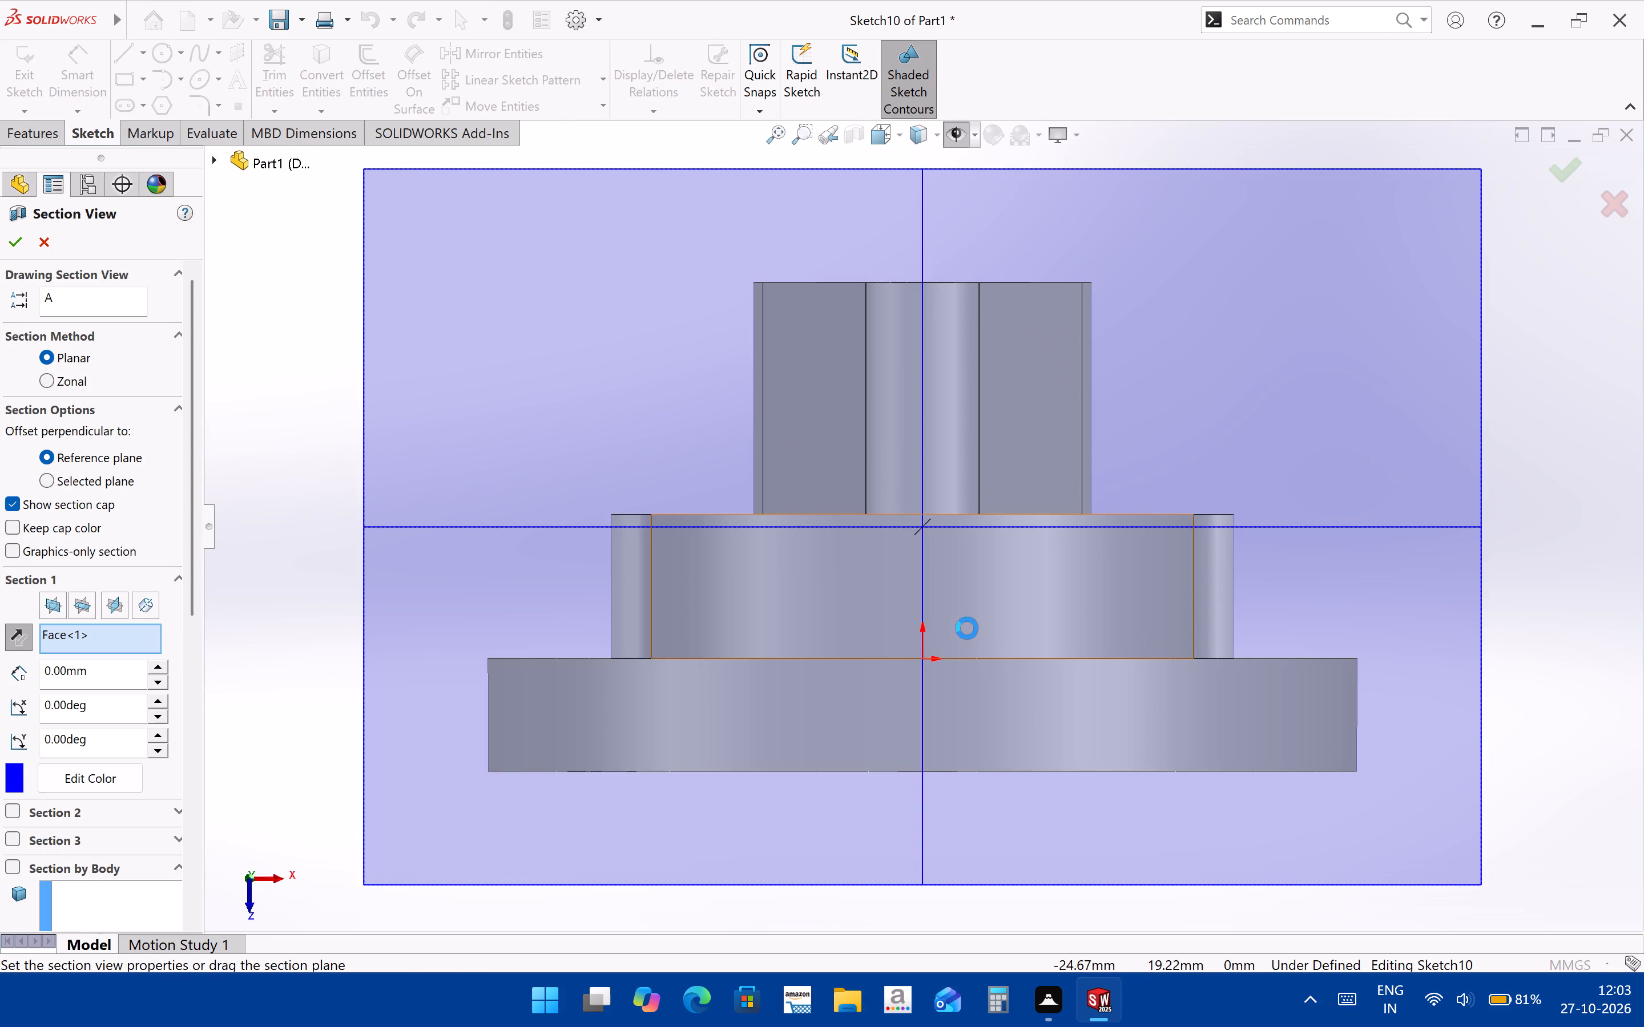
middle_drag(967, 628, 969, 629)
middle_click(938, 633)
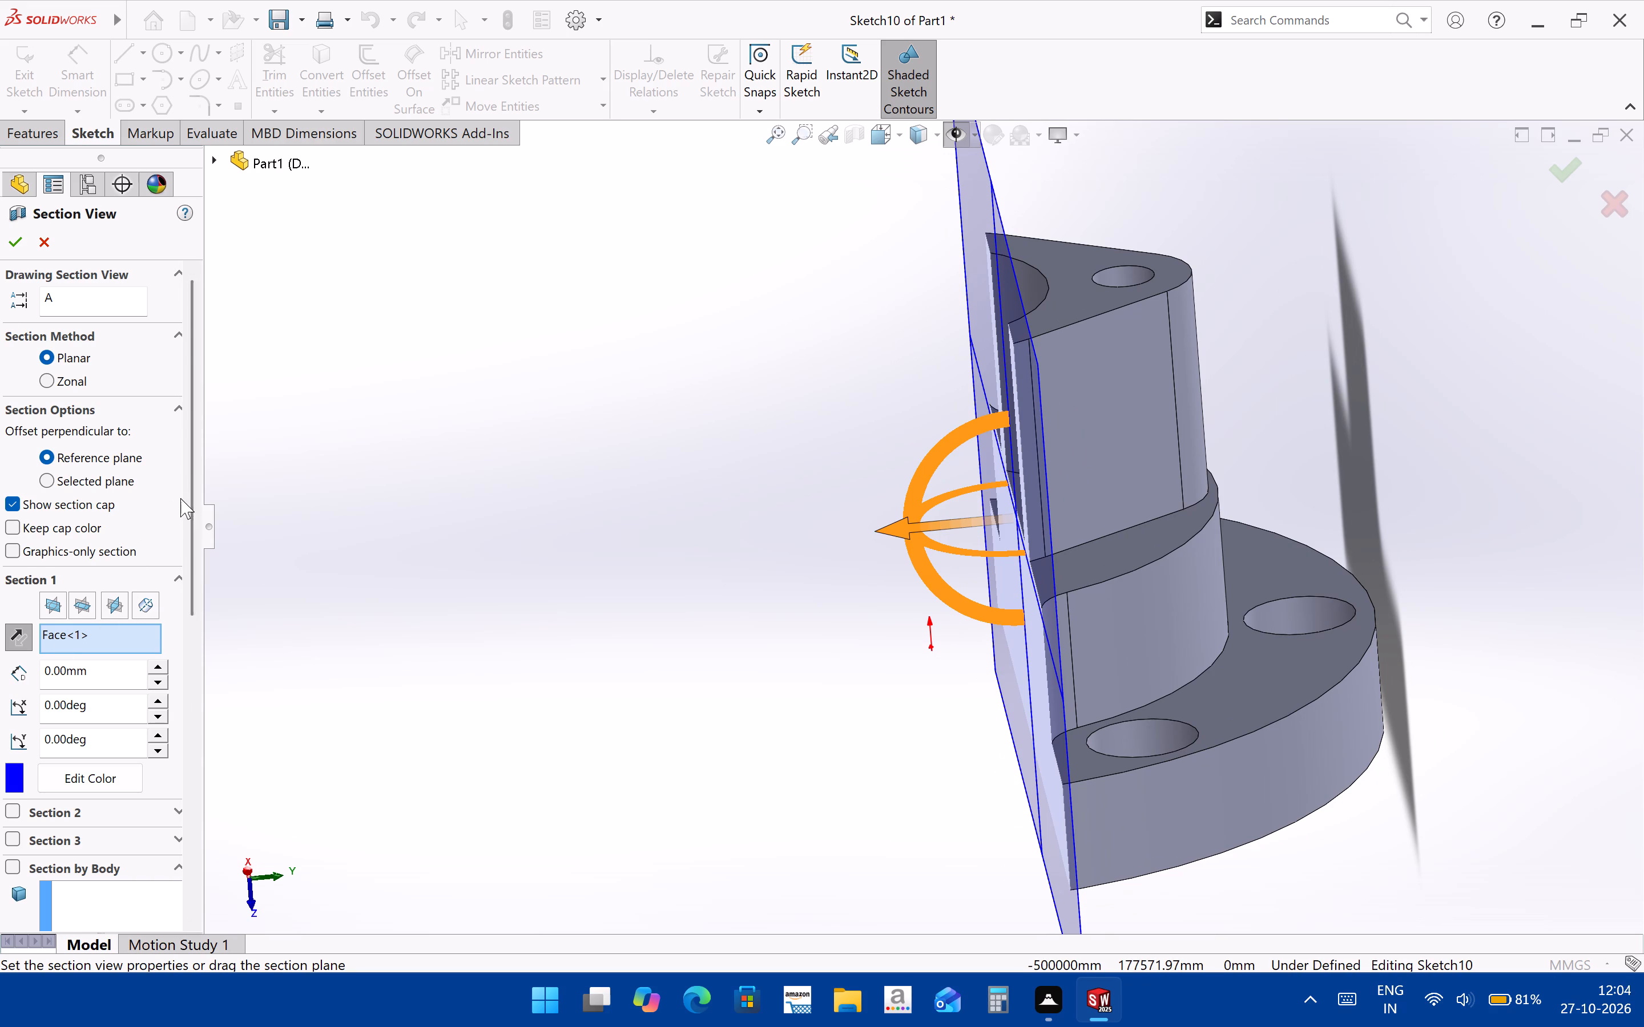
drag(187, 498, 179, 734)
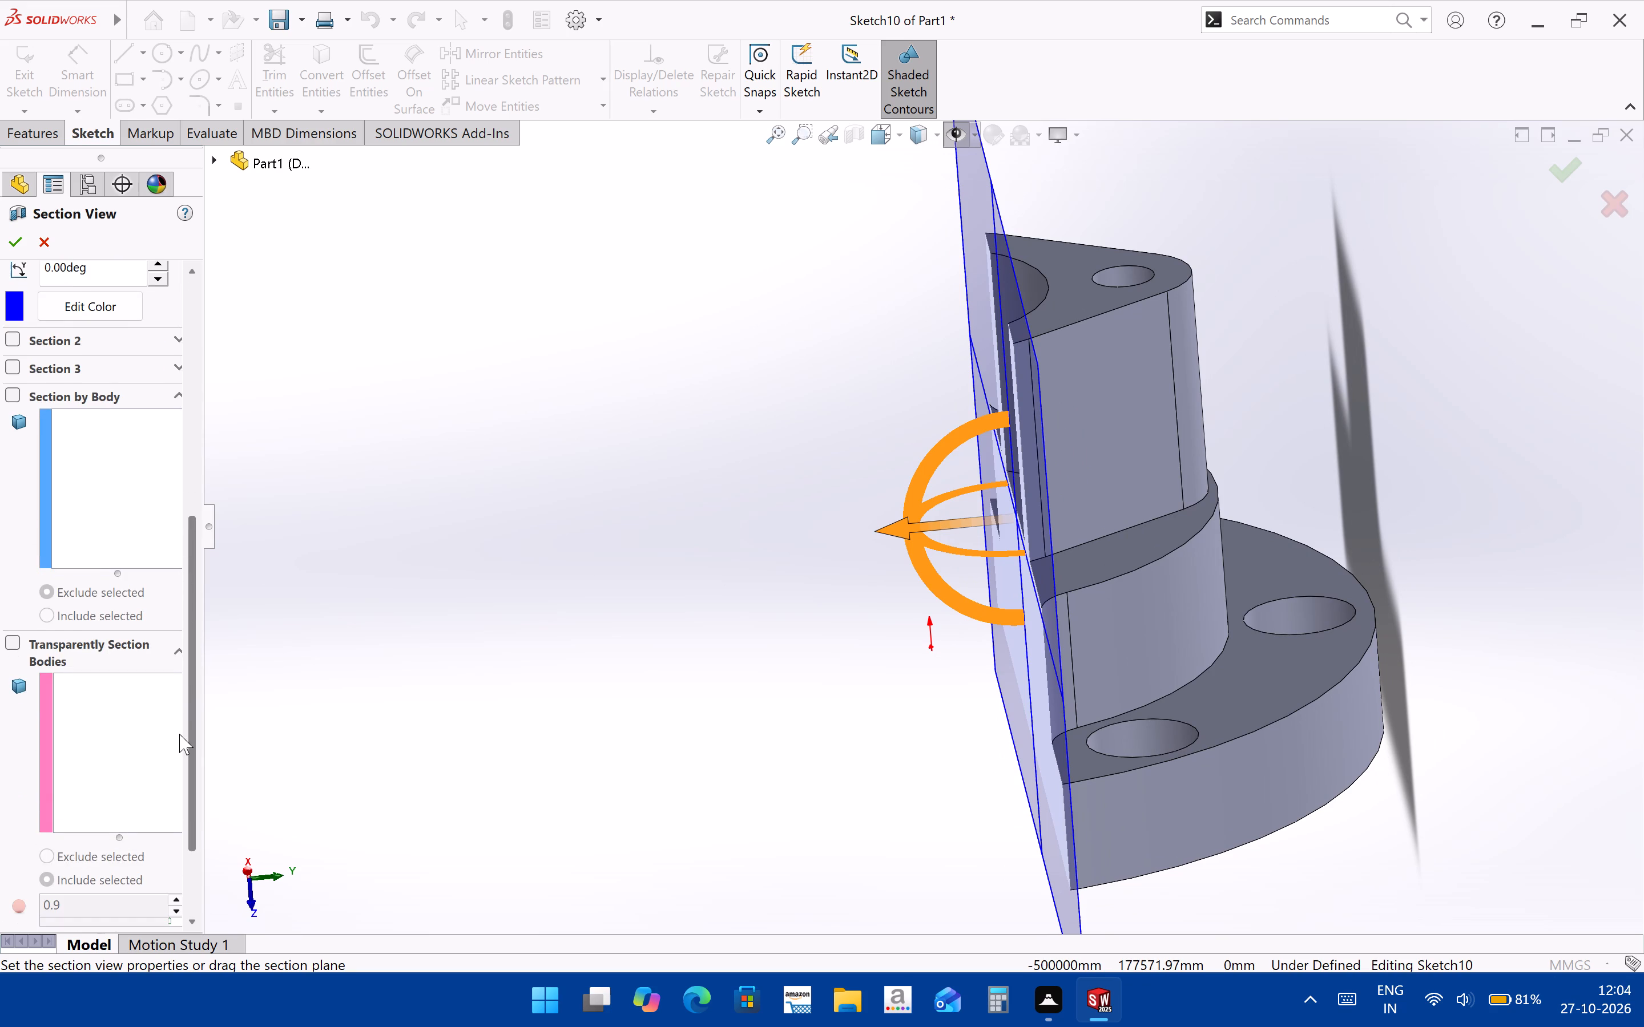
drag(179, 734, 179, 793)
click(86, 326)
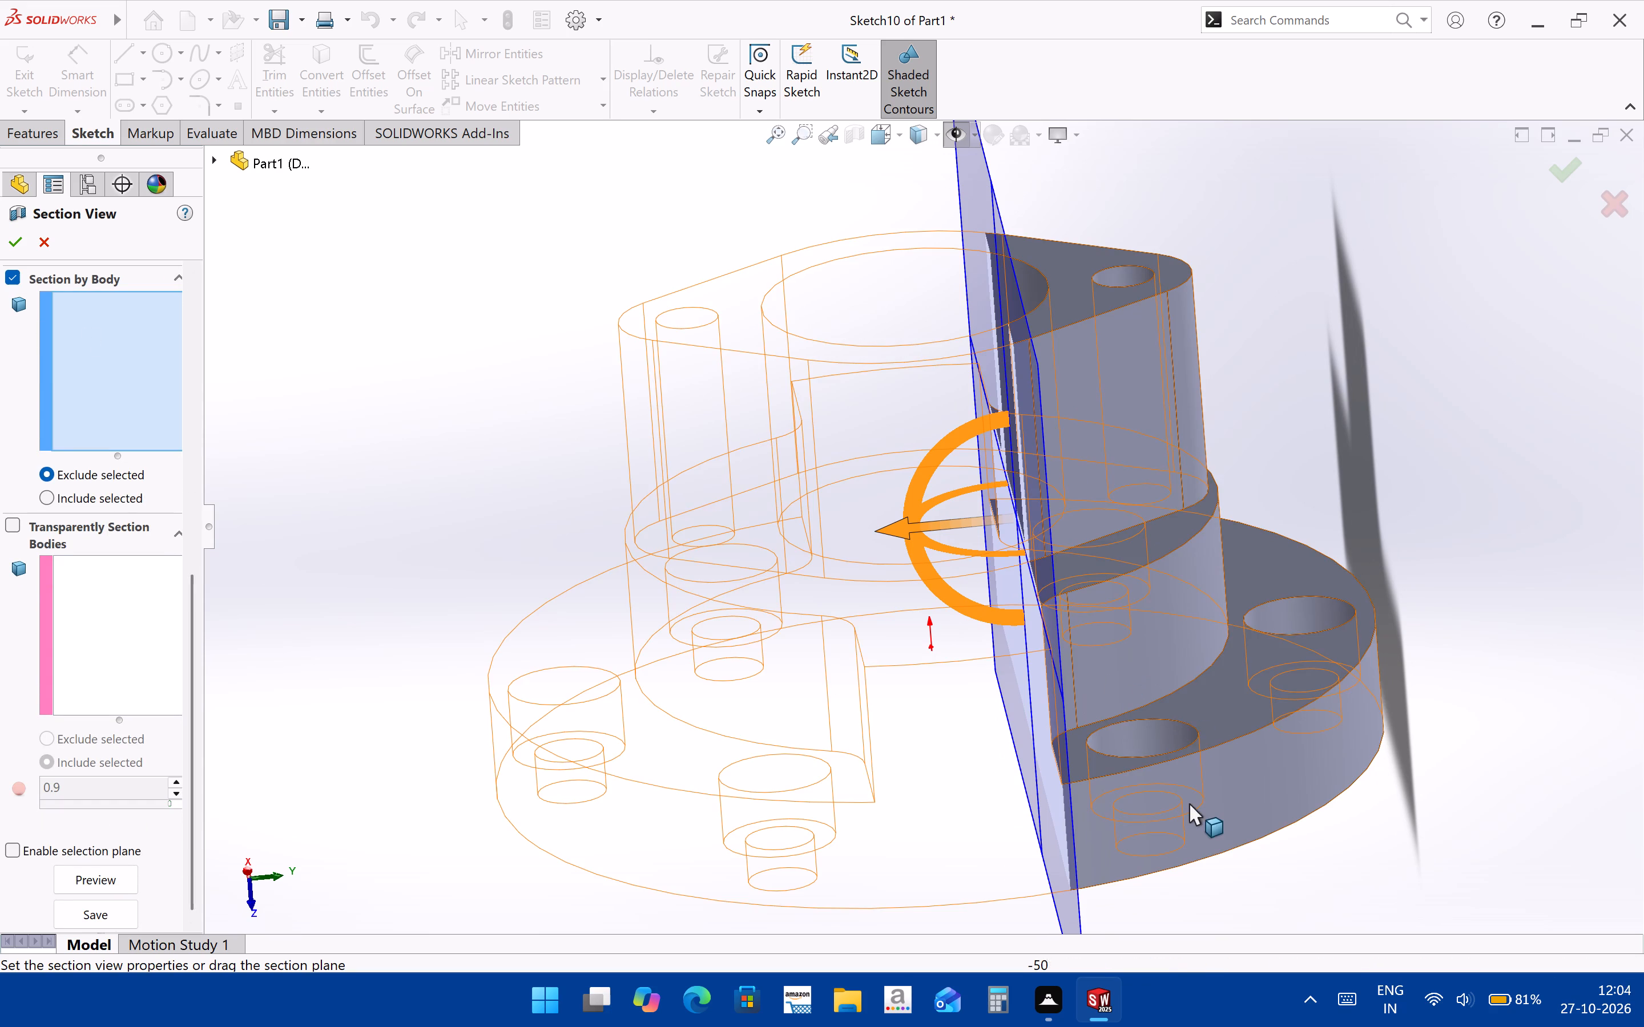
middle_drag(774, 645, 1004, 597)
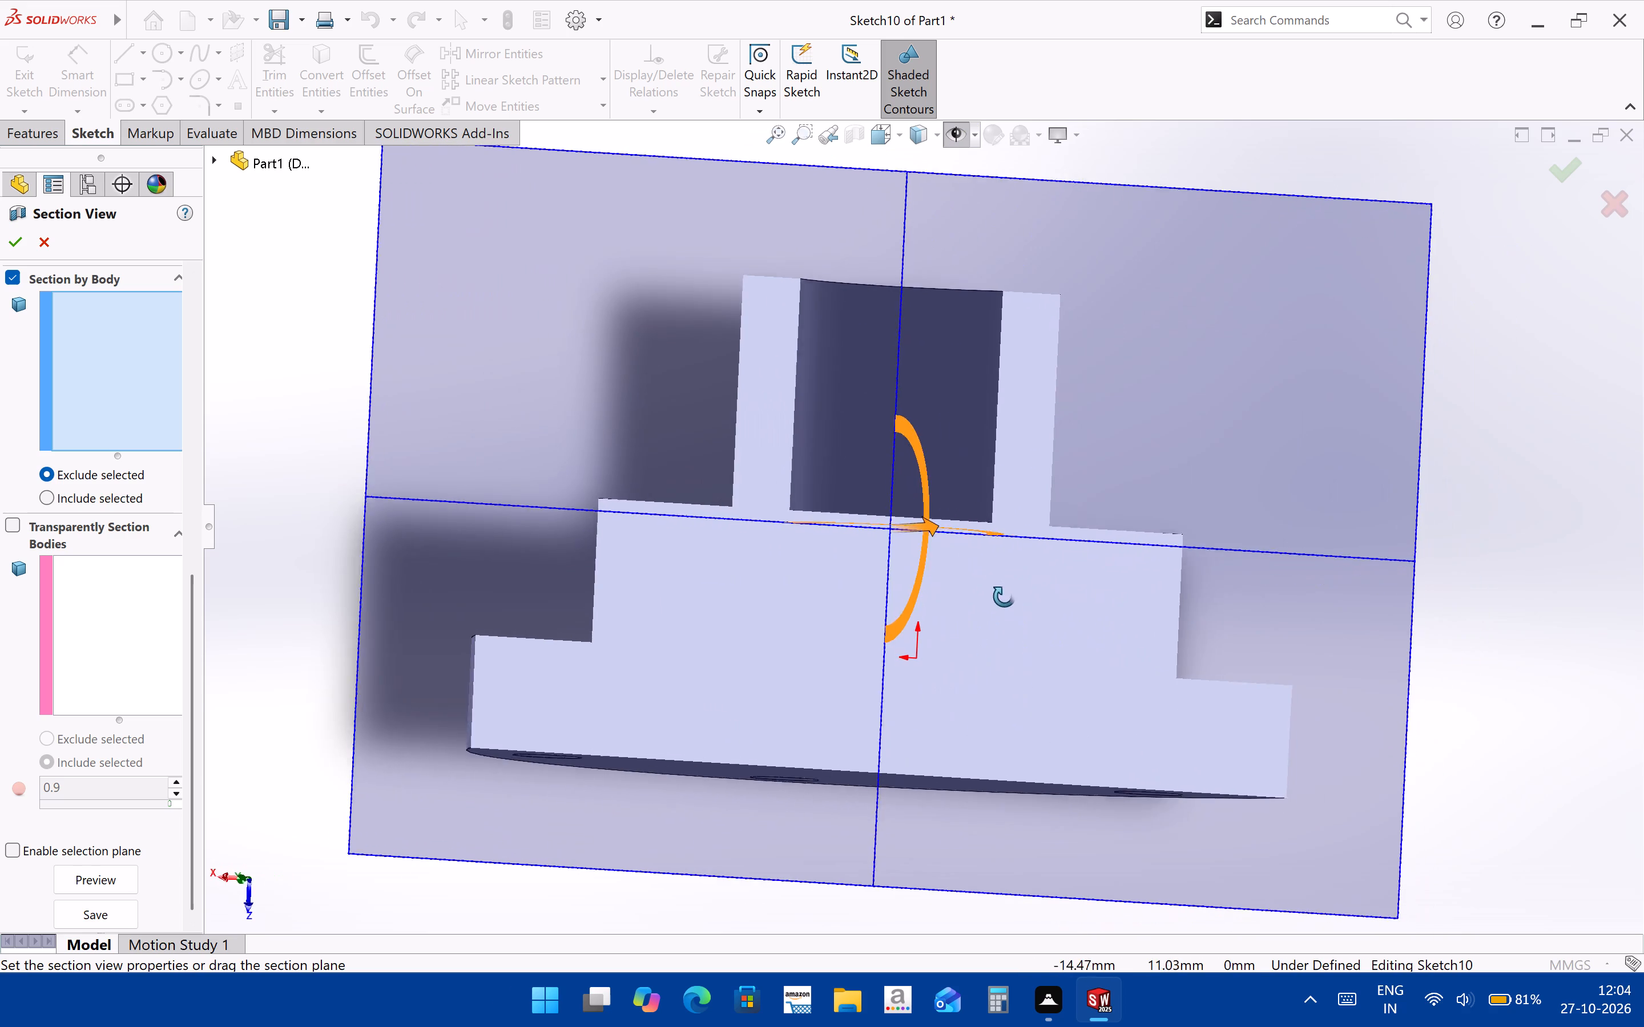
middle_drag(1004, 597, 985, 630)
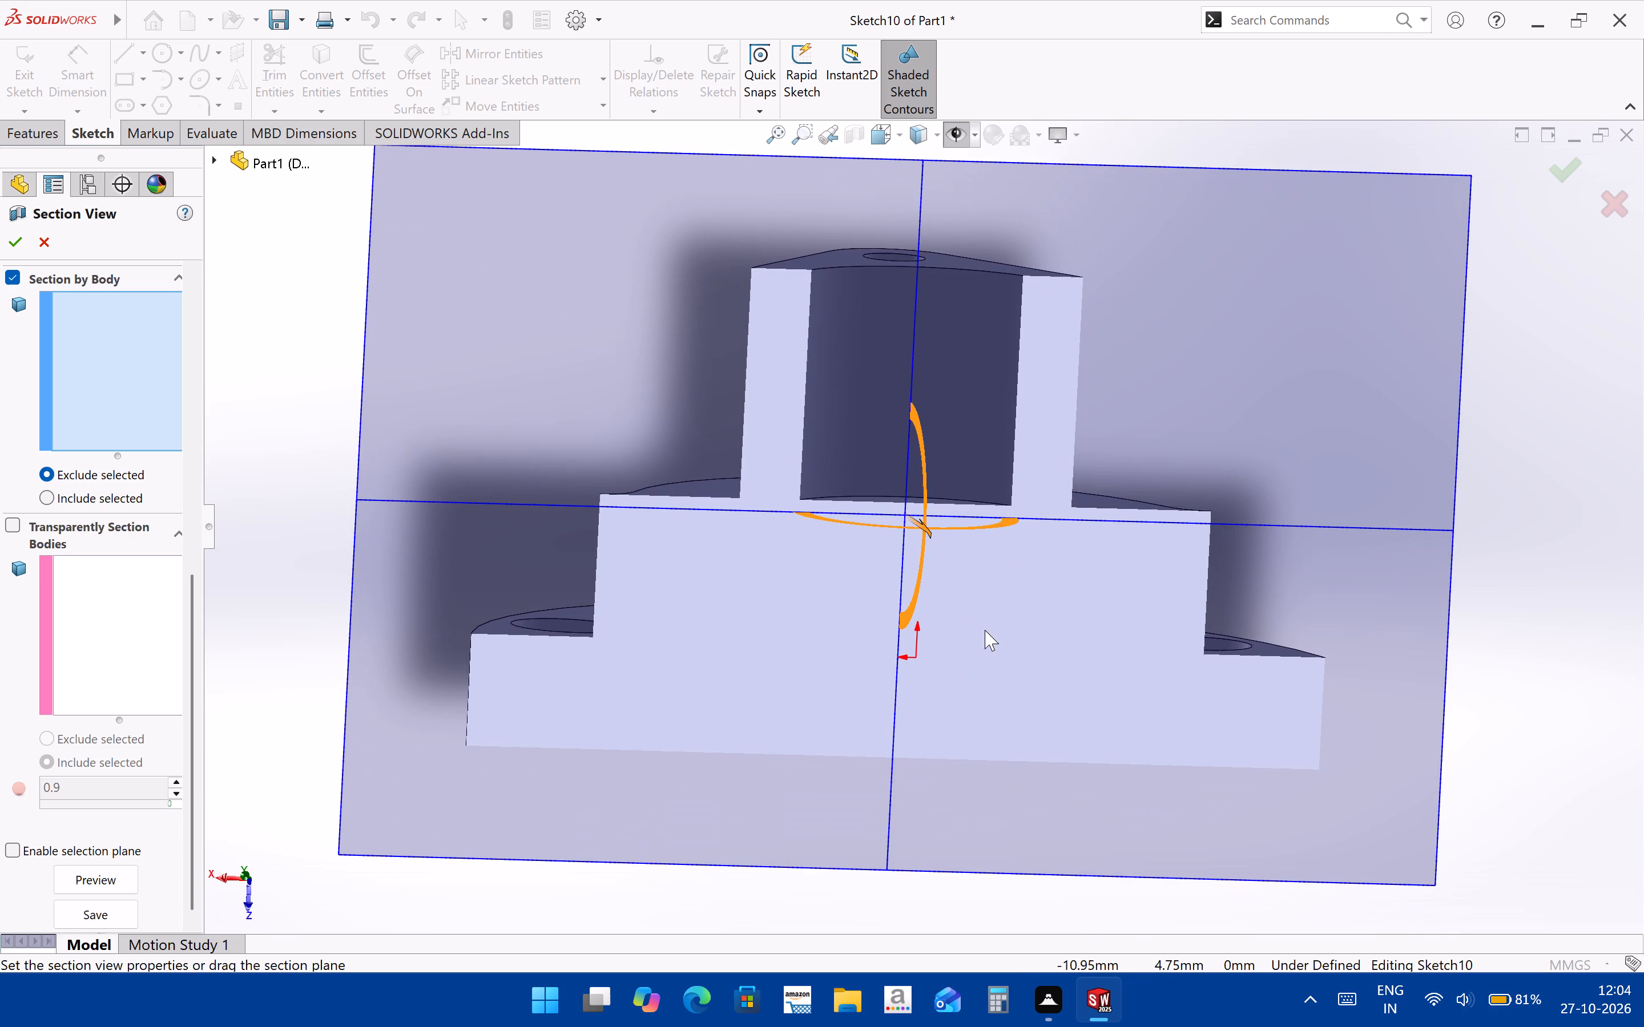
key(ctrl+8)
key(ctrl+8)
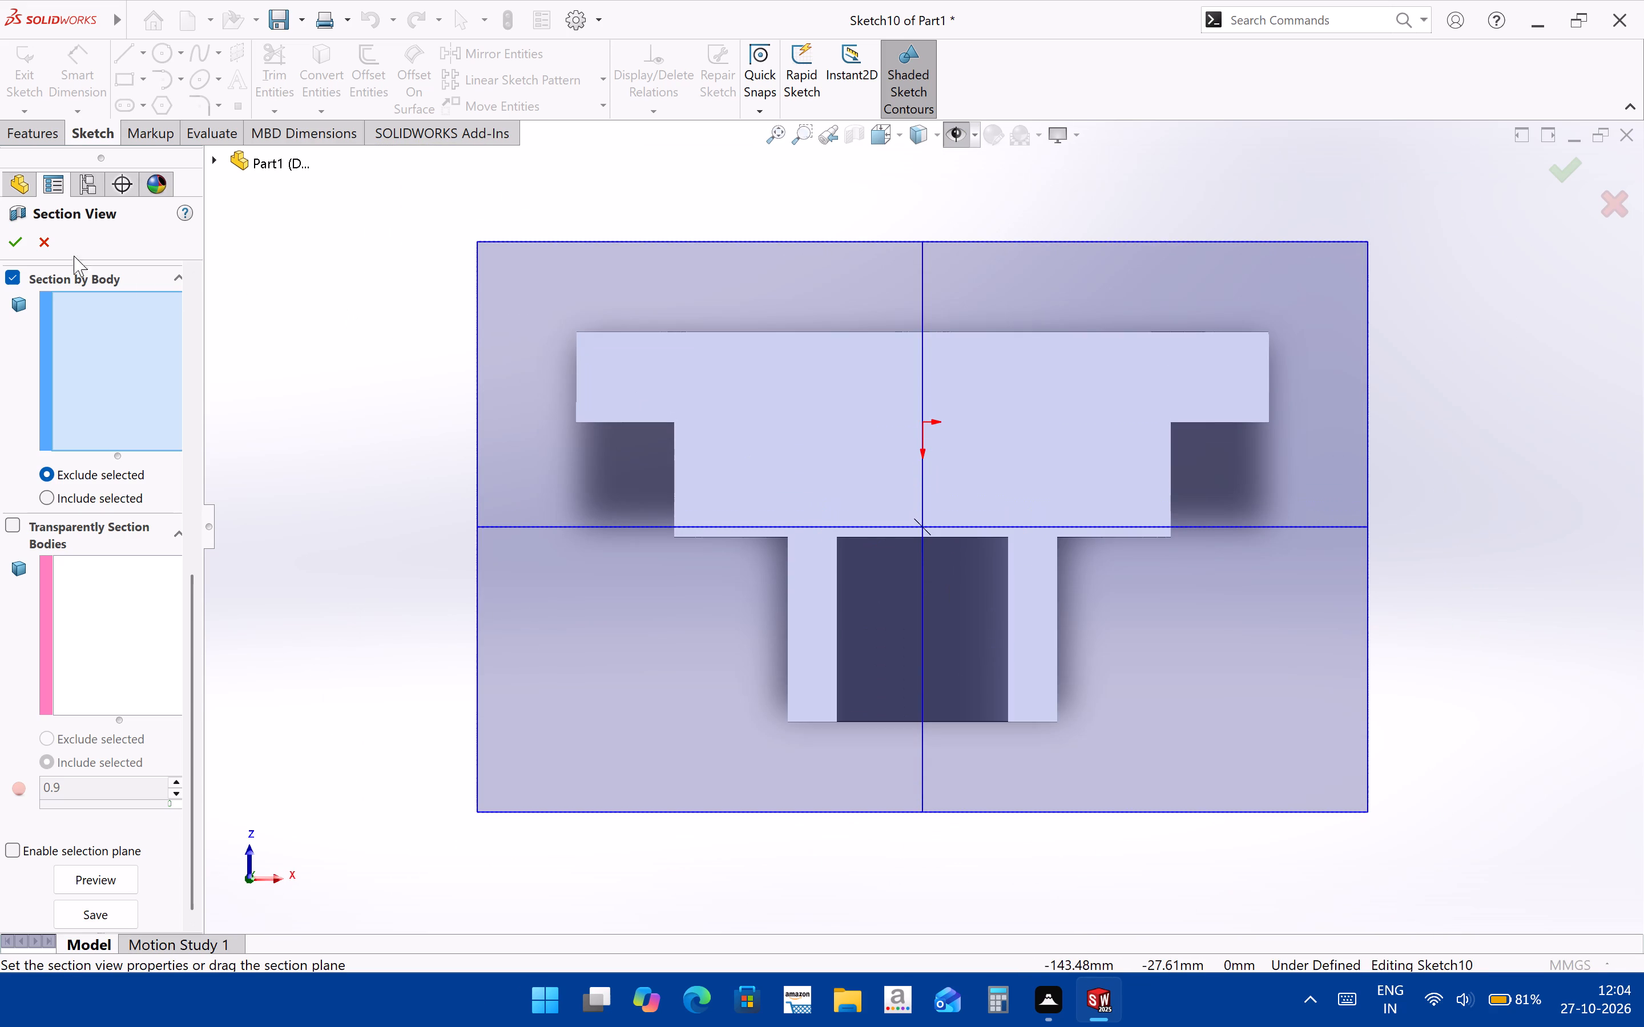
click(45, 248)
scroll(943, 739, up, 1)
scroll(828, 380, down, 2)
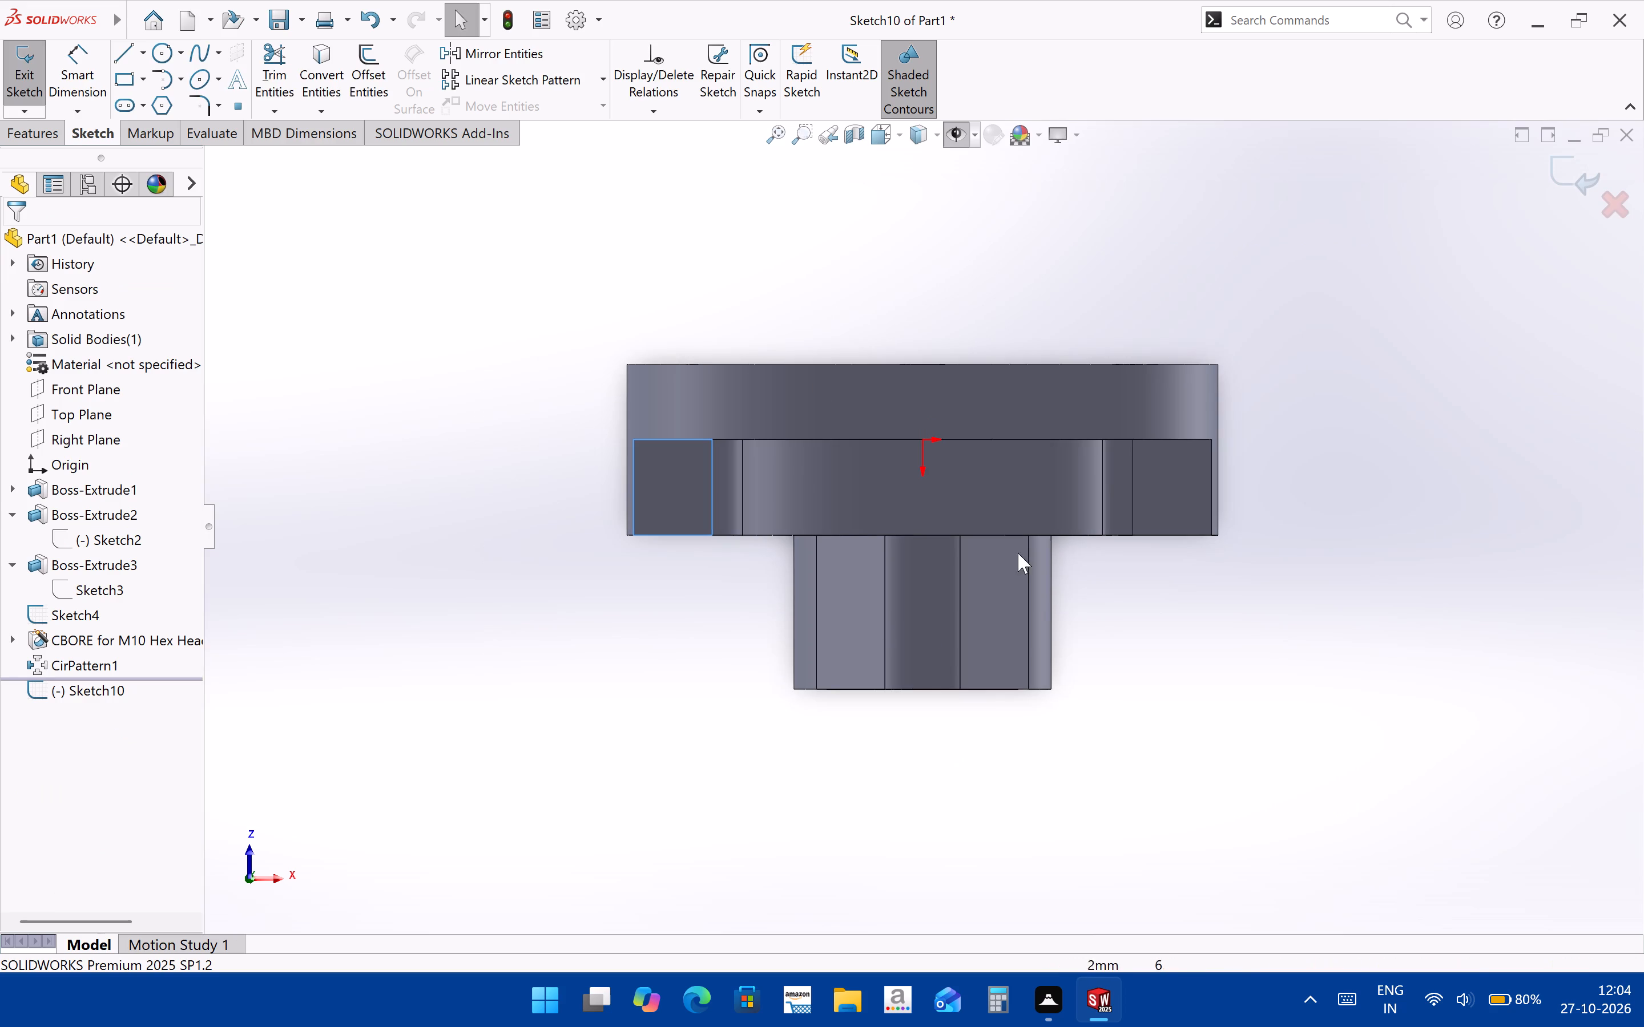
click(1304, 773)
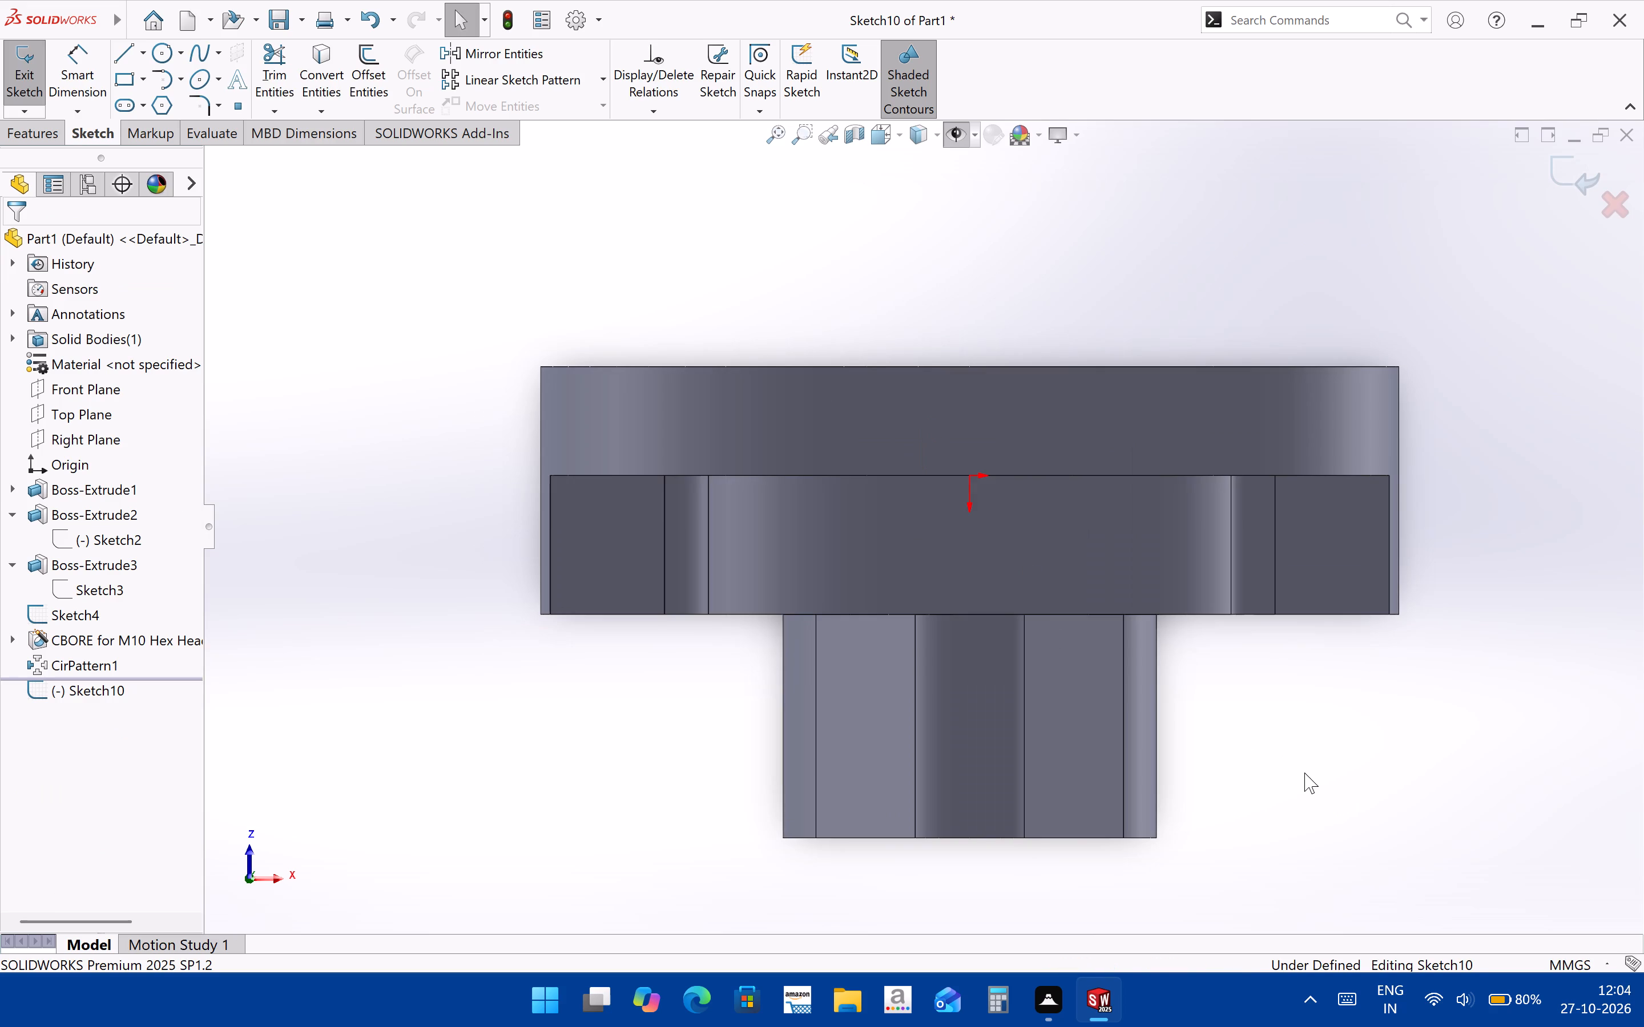
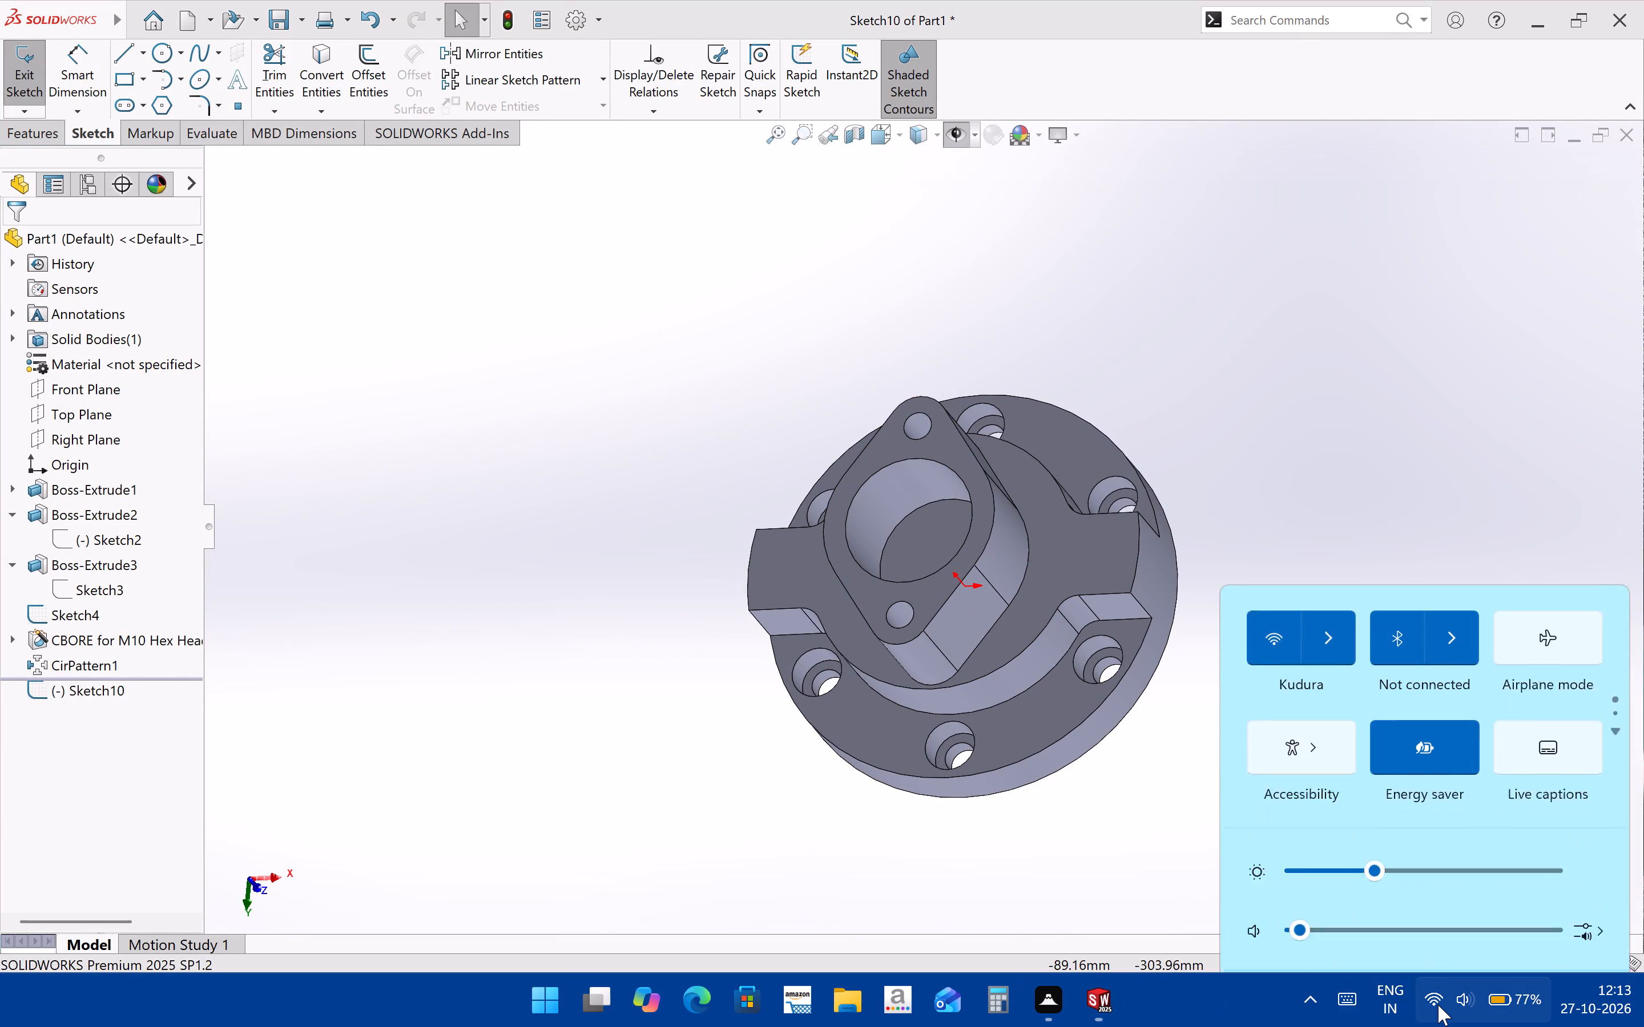
Examine the unsectioned housing's flange, stepped lugs and bored boss from above and from the side.
click(1300, 433)
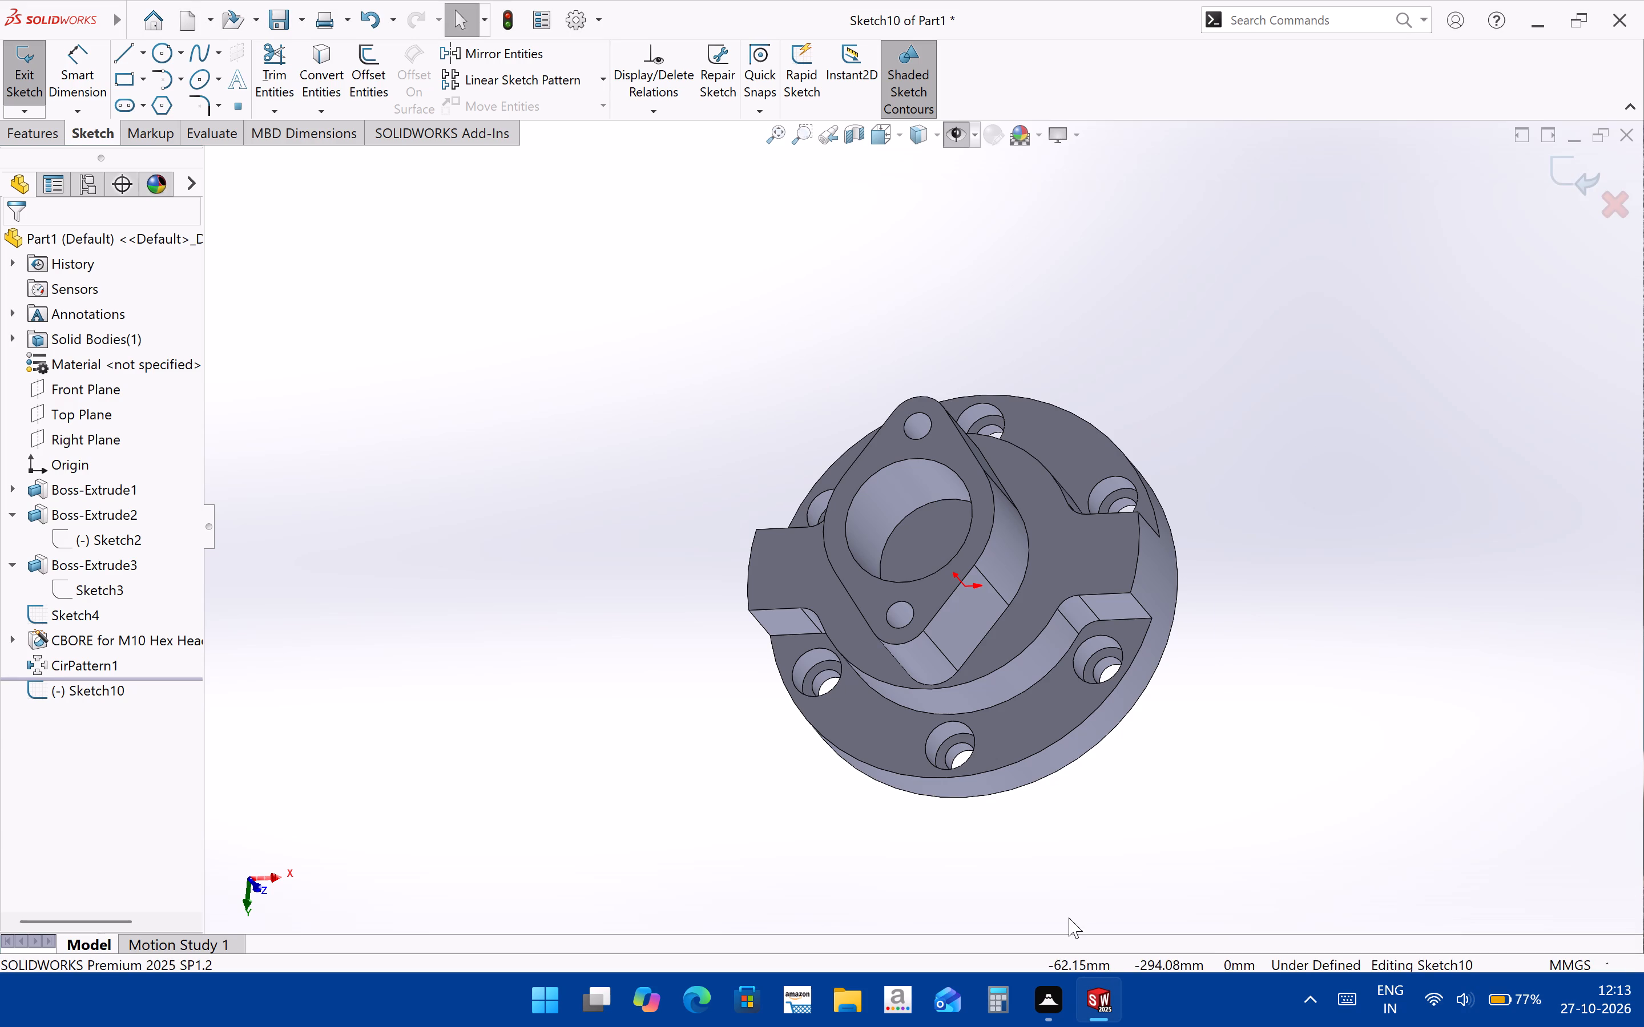
click(1188, 709)
middle_drag(1055, 699, 1087, 755)
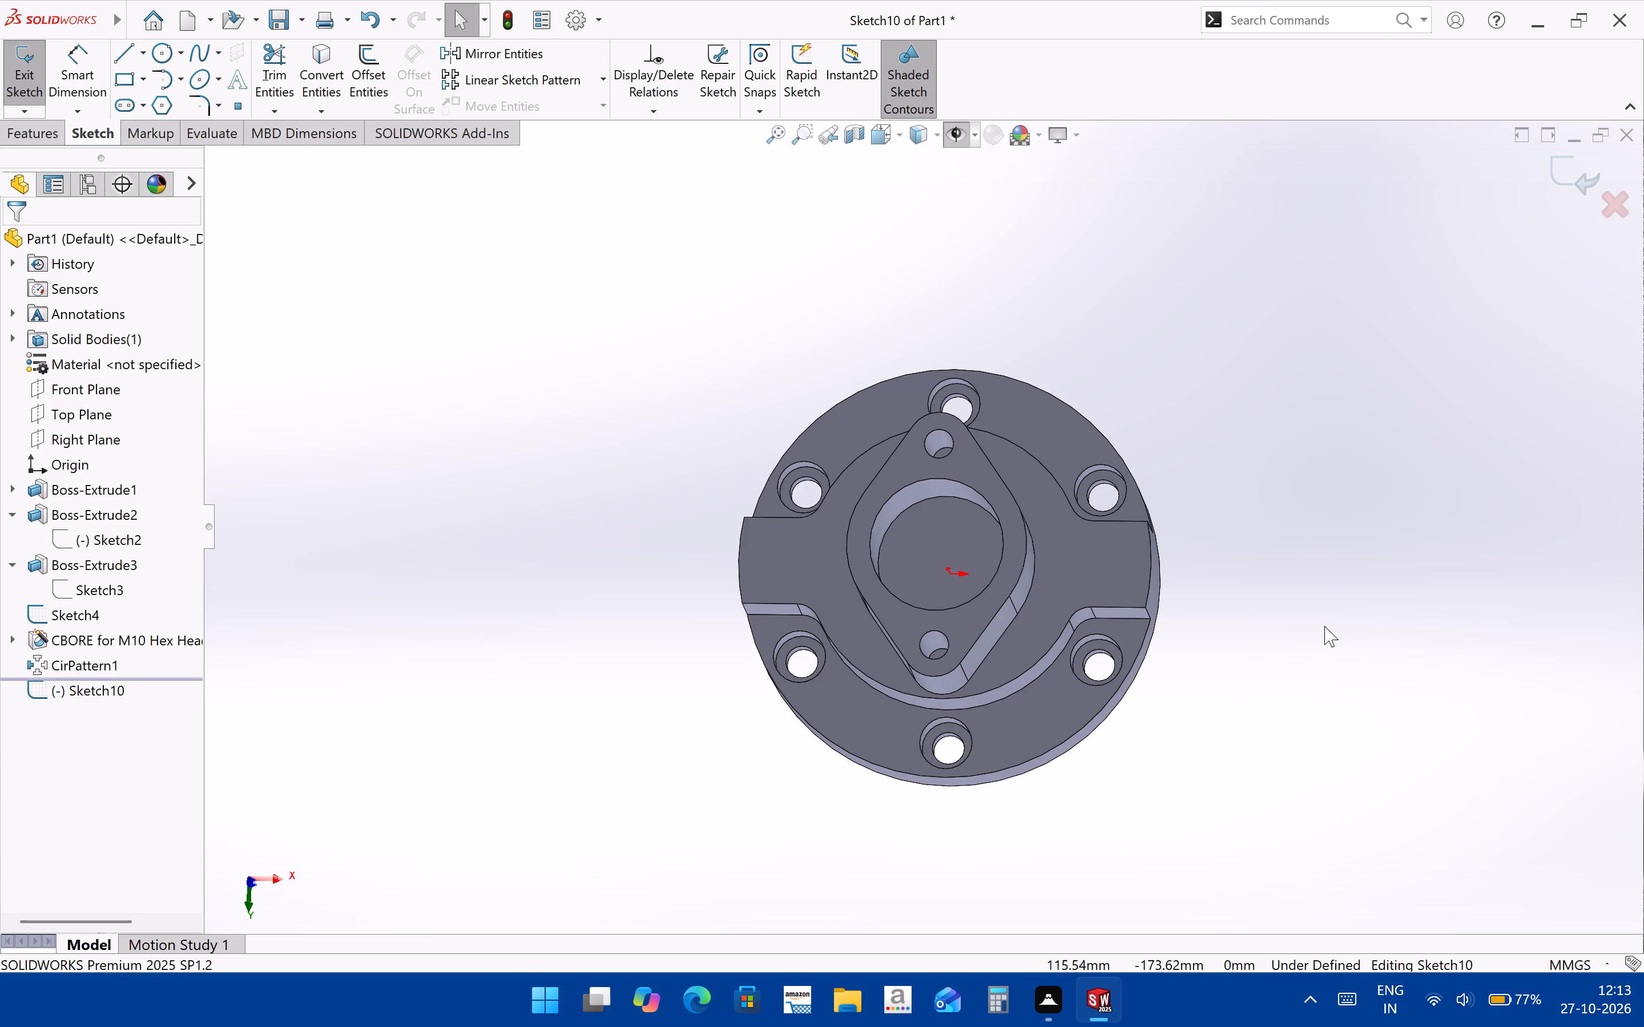
scroll(1110, 677, up, 1)
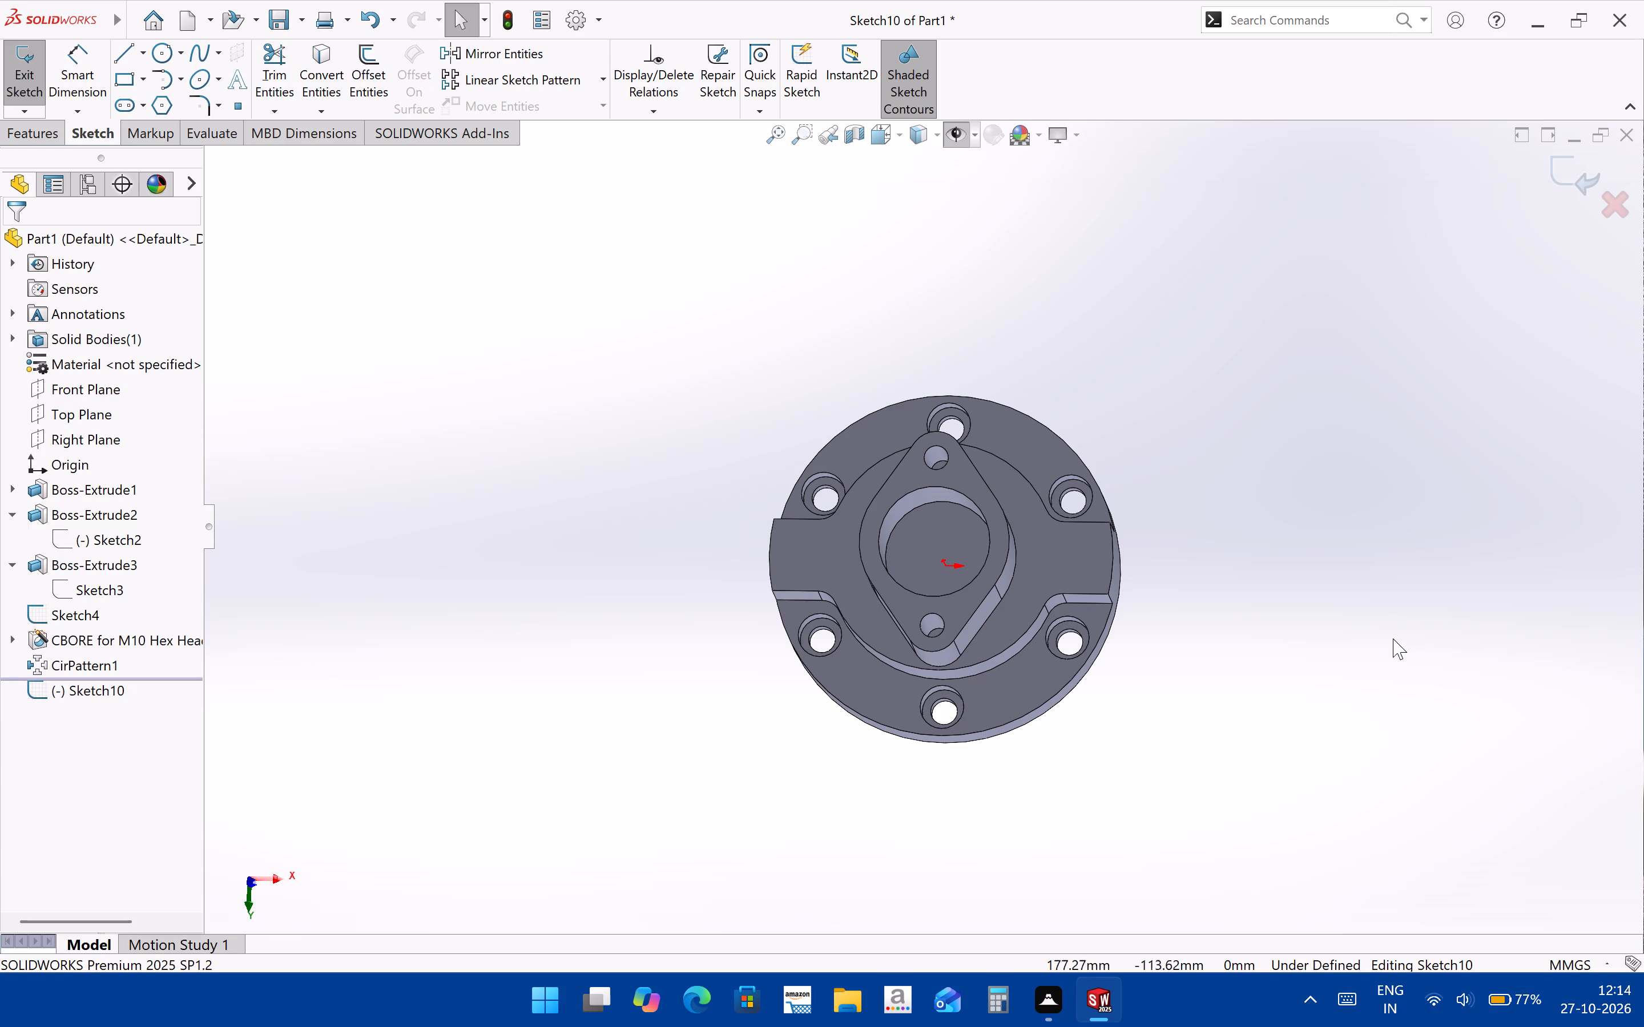
middle_drag(1046, 550, 1203, 405)
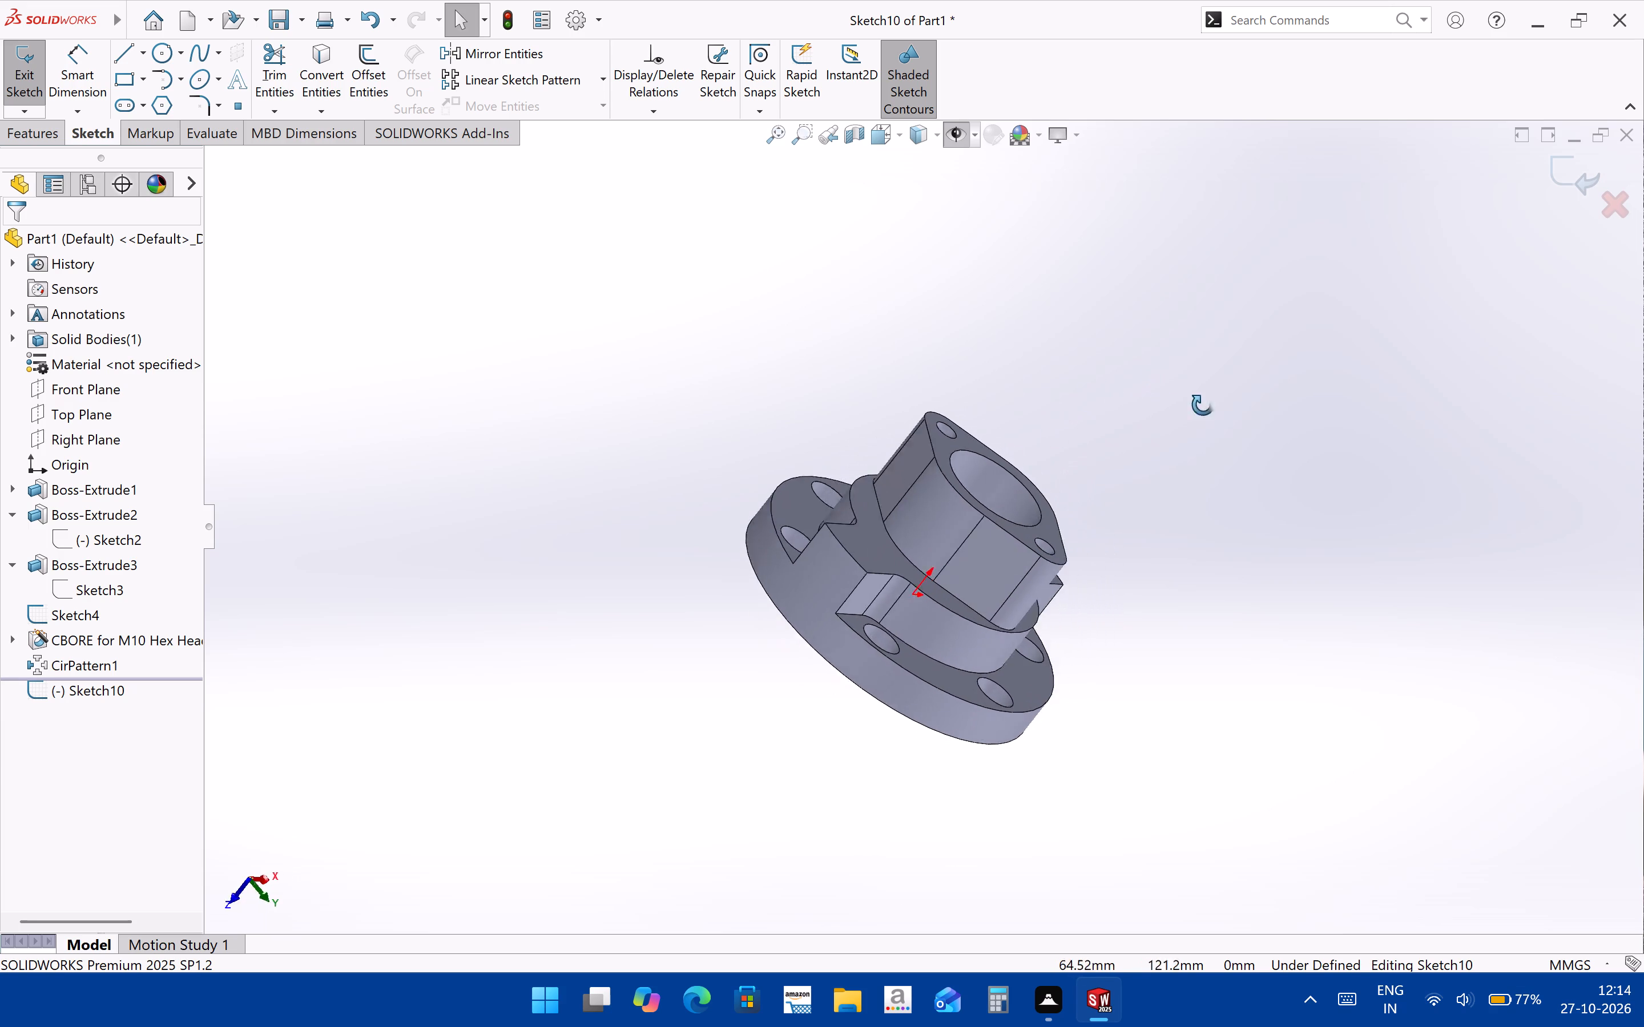
middle_drag(1203, 405, 1137, 495)
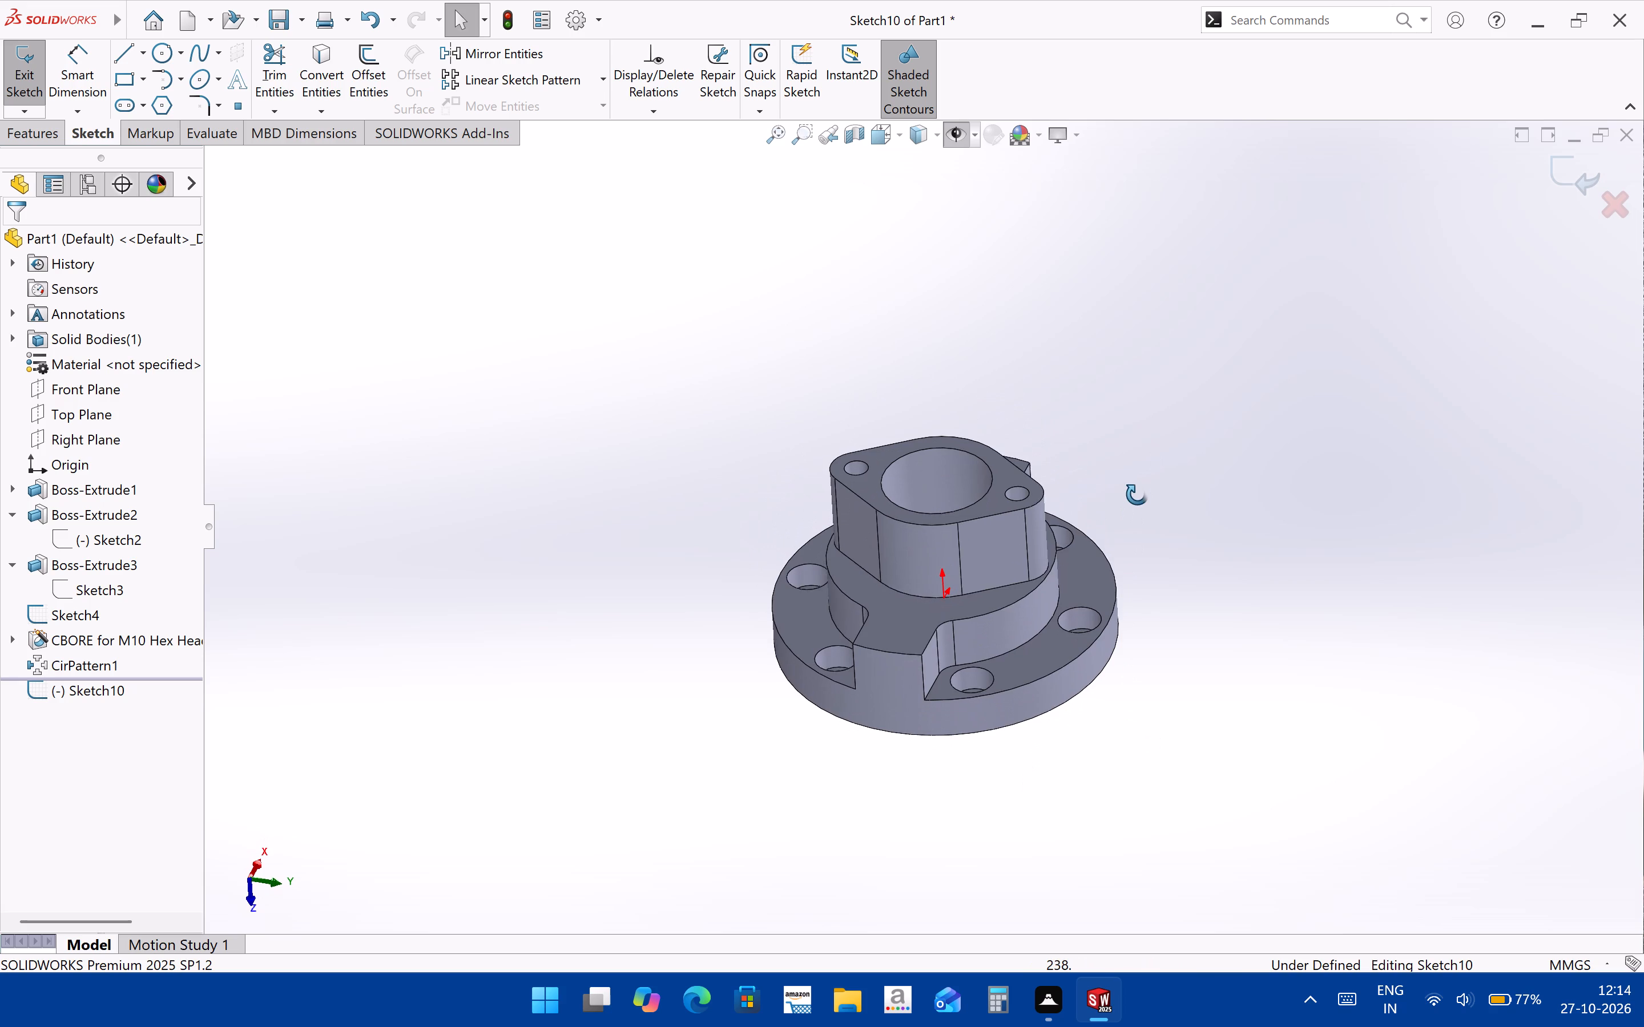
middle_drag(1137, 495, 1137, 494)
scroll(888, 633, down, 2)
middle_drag(913, 695, 936, 664)
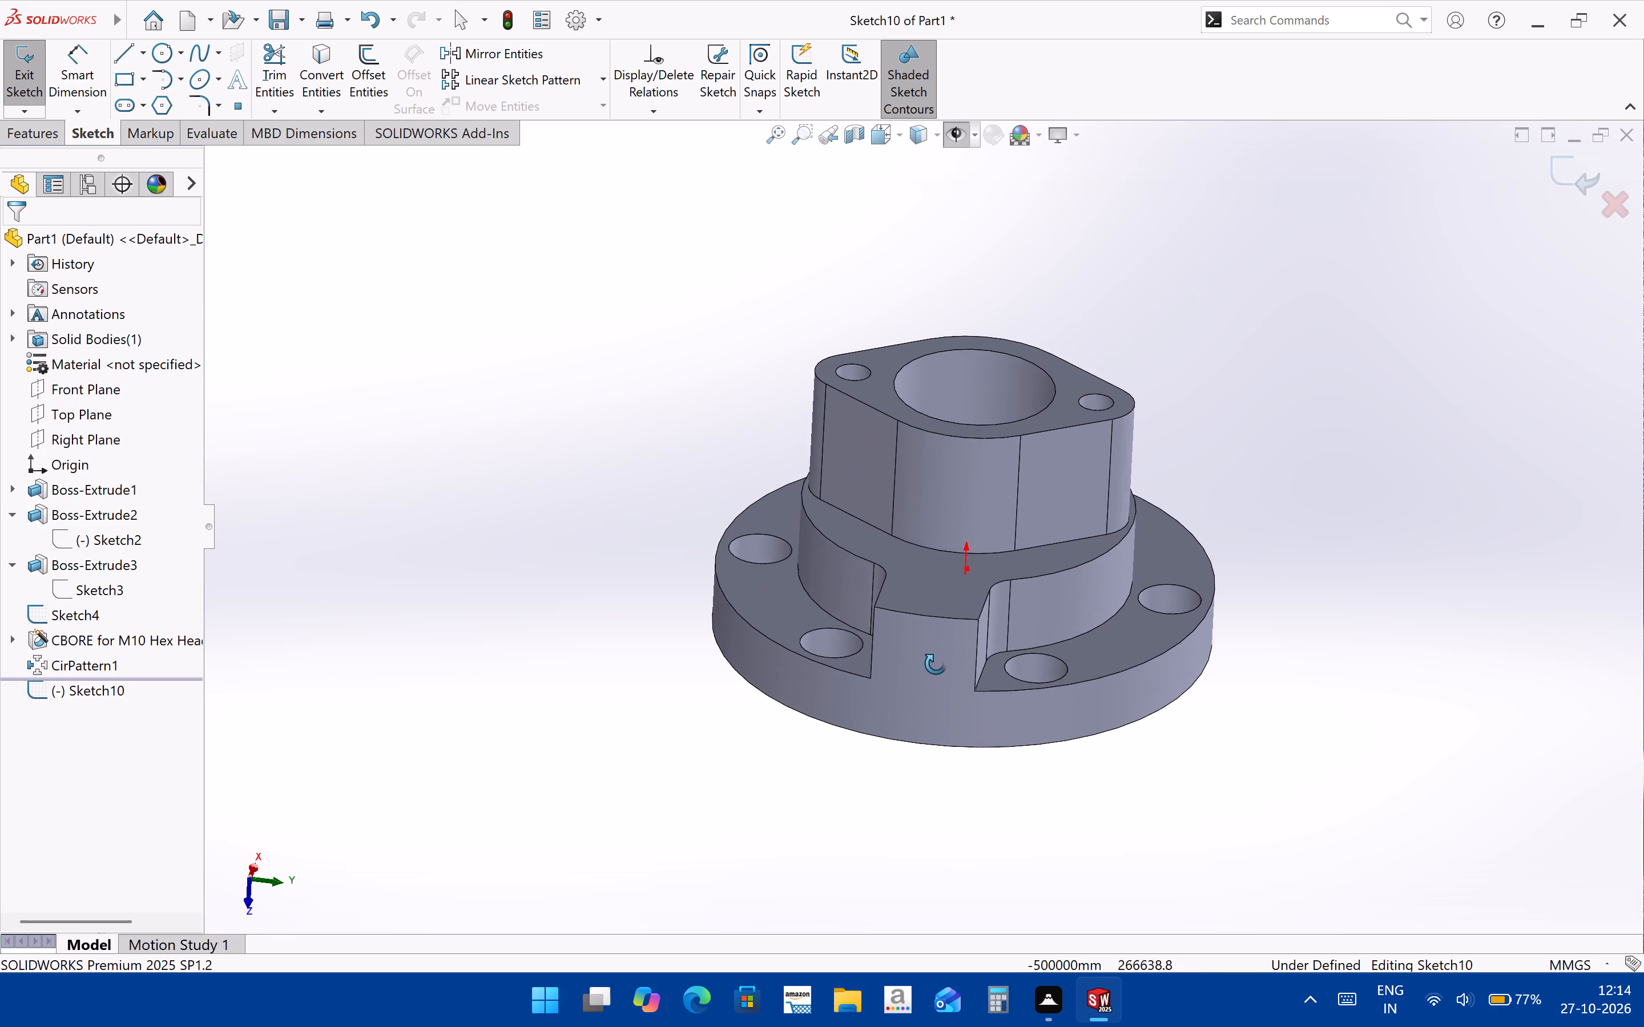
middle_drag(936, 664, 990, 600)
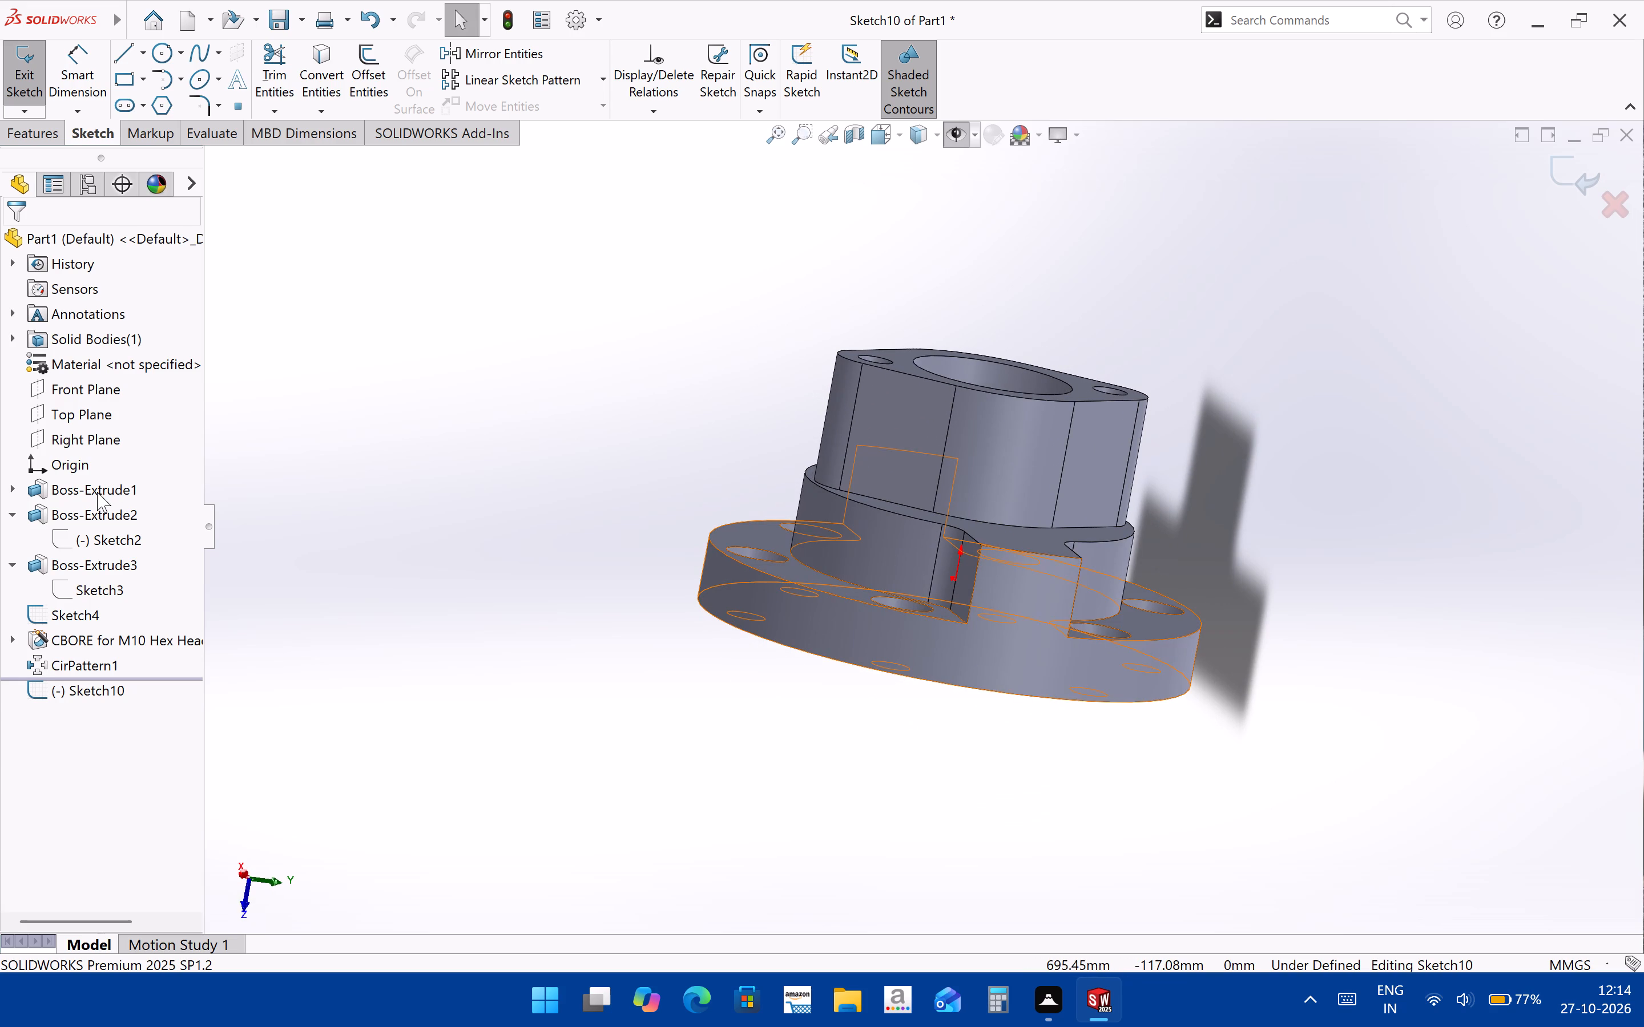
Cut the housing with a planar section view on the Top Plane at 0 mm offset and accept it.
click(849, 126)
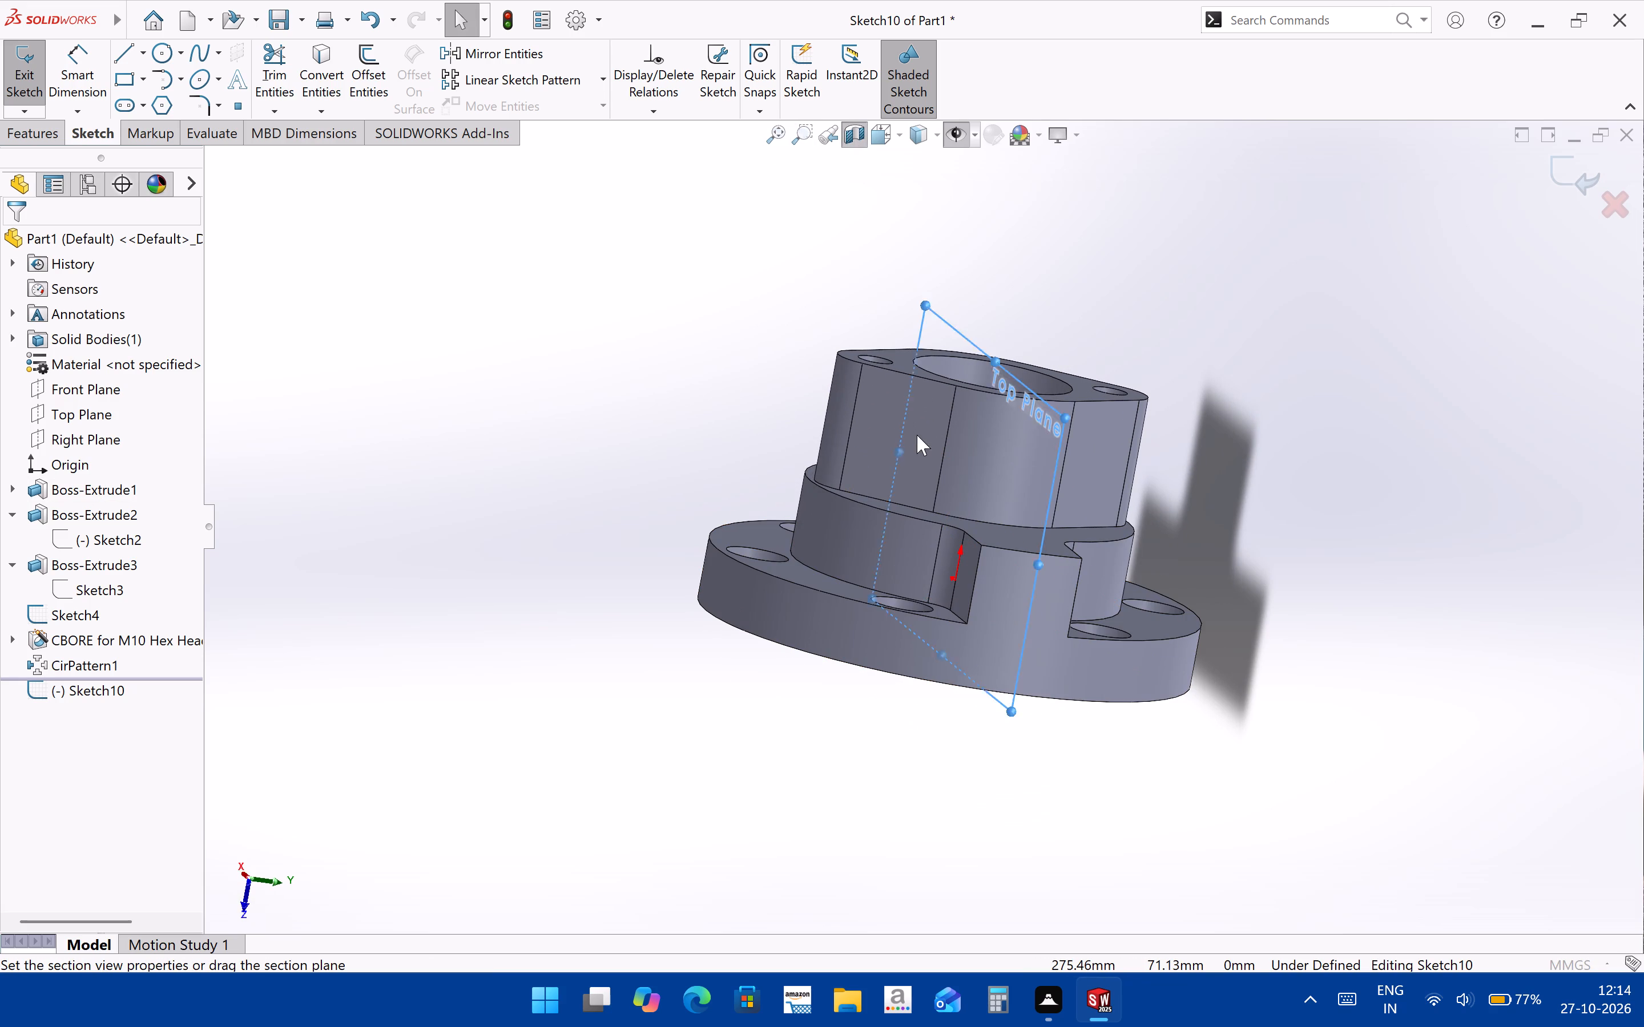
middle_drag(986, 599, 1162, 589)
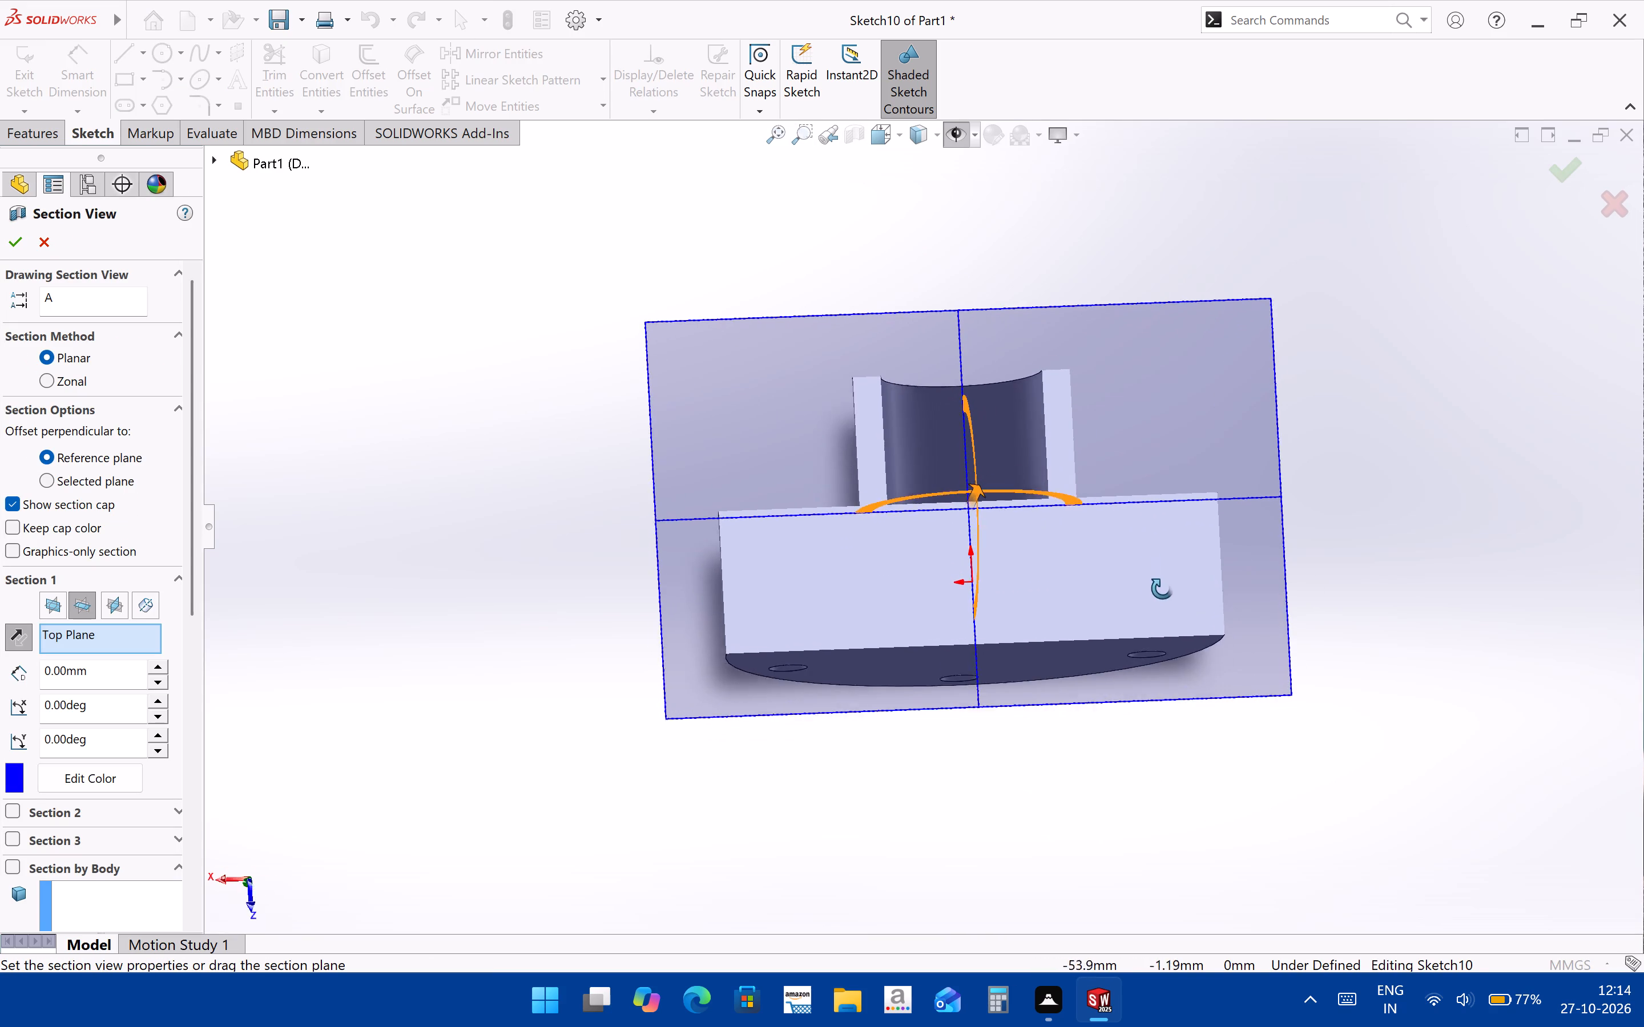
middle_drag(1162, 589, 1163, 600)
click(1542, 161)
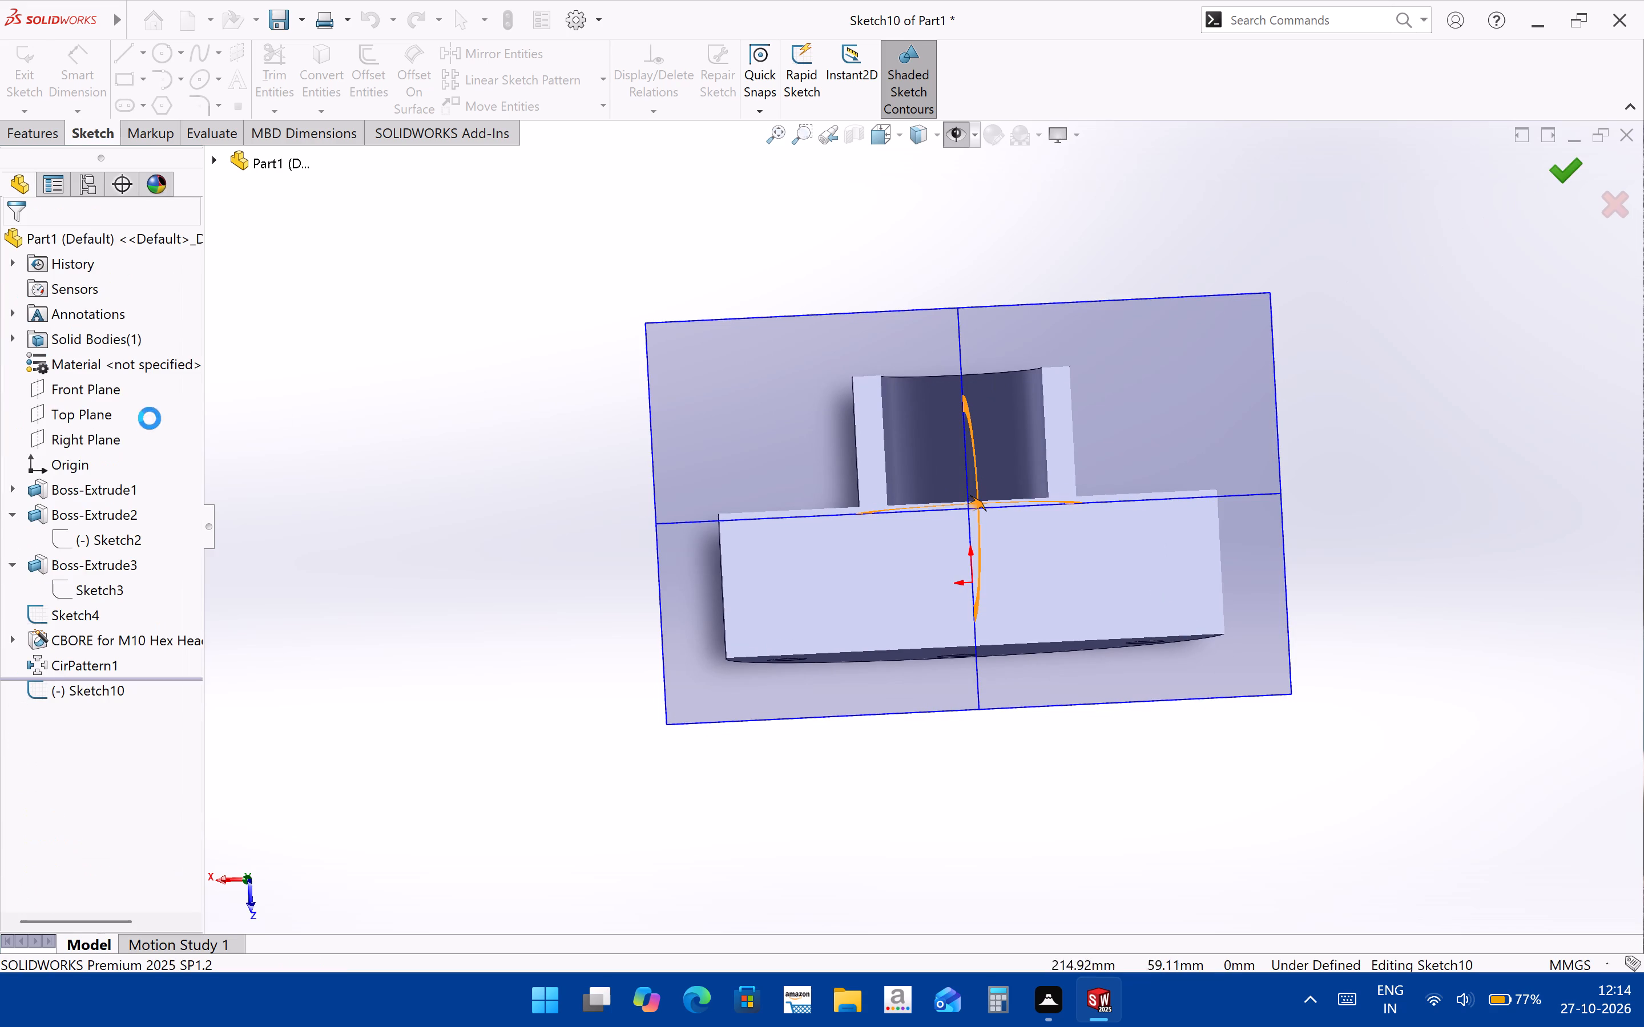
Orient the view square-on to the Top Plane so that it faces the cut side of the sectioned housing.
click(89, 411)
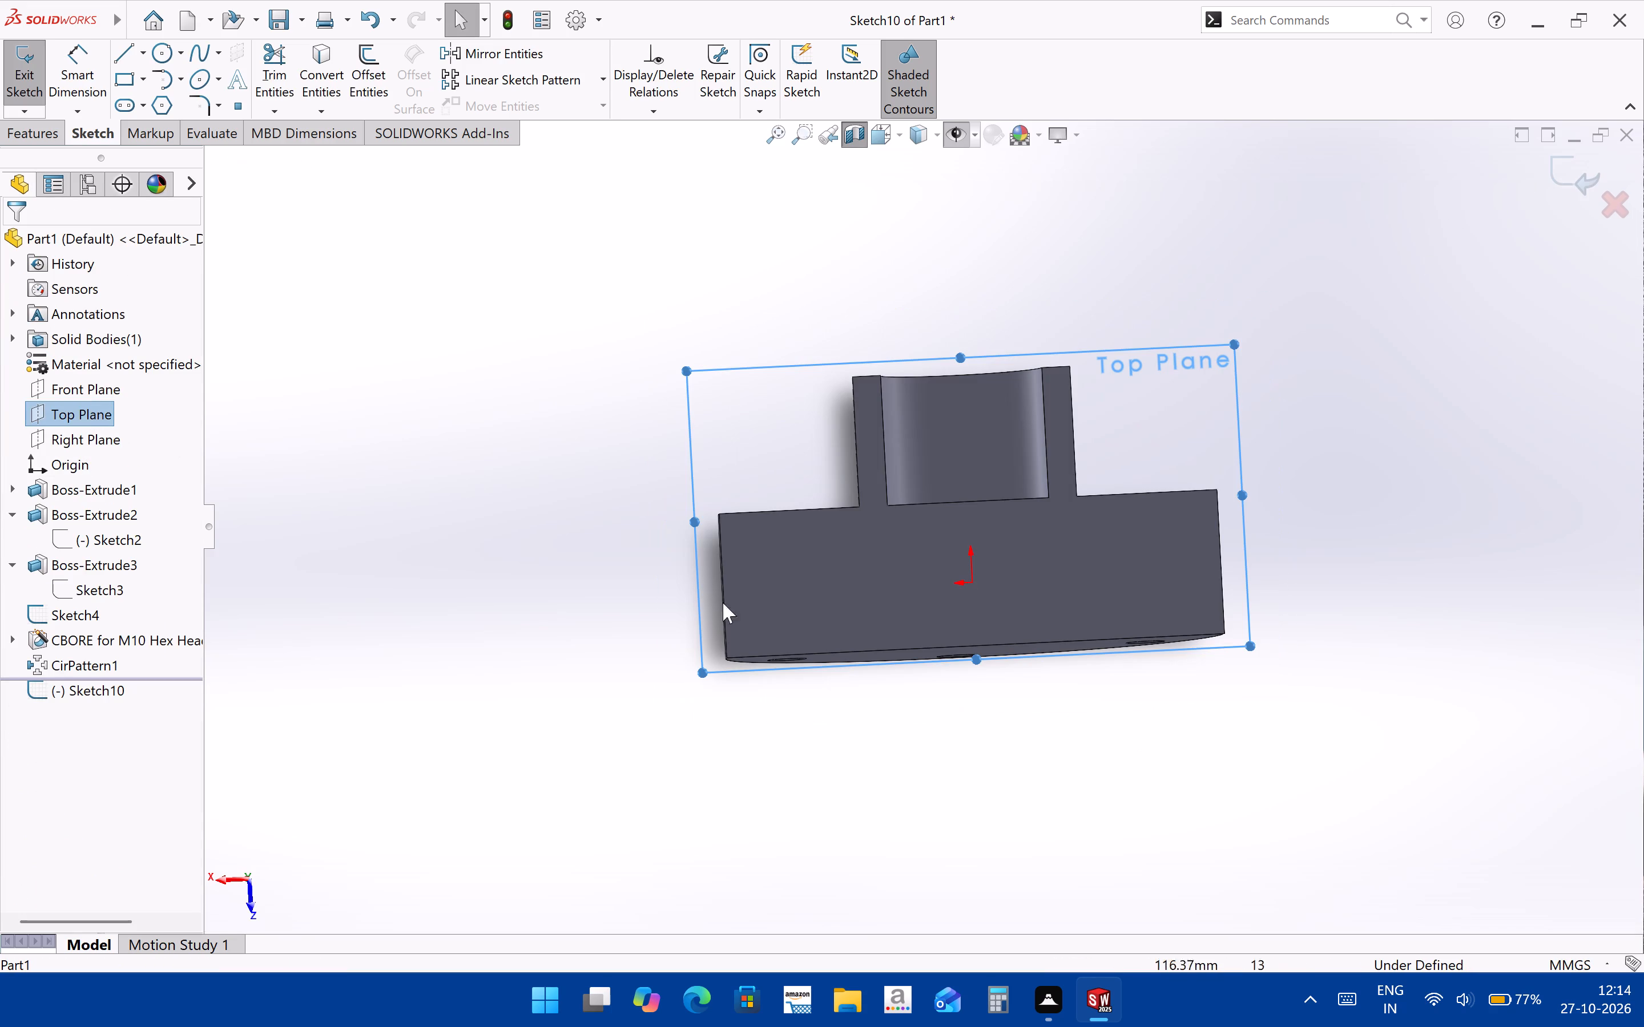
key(ctrl+8)
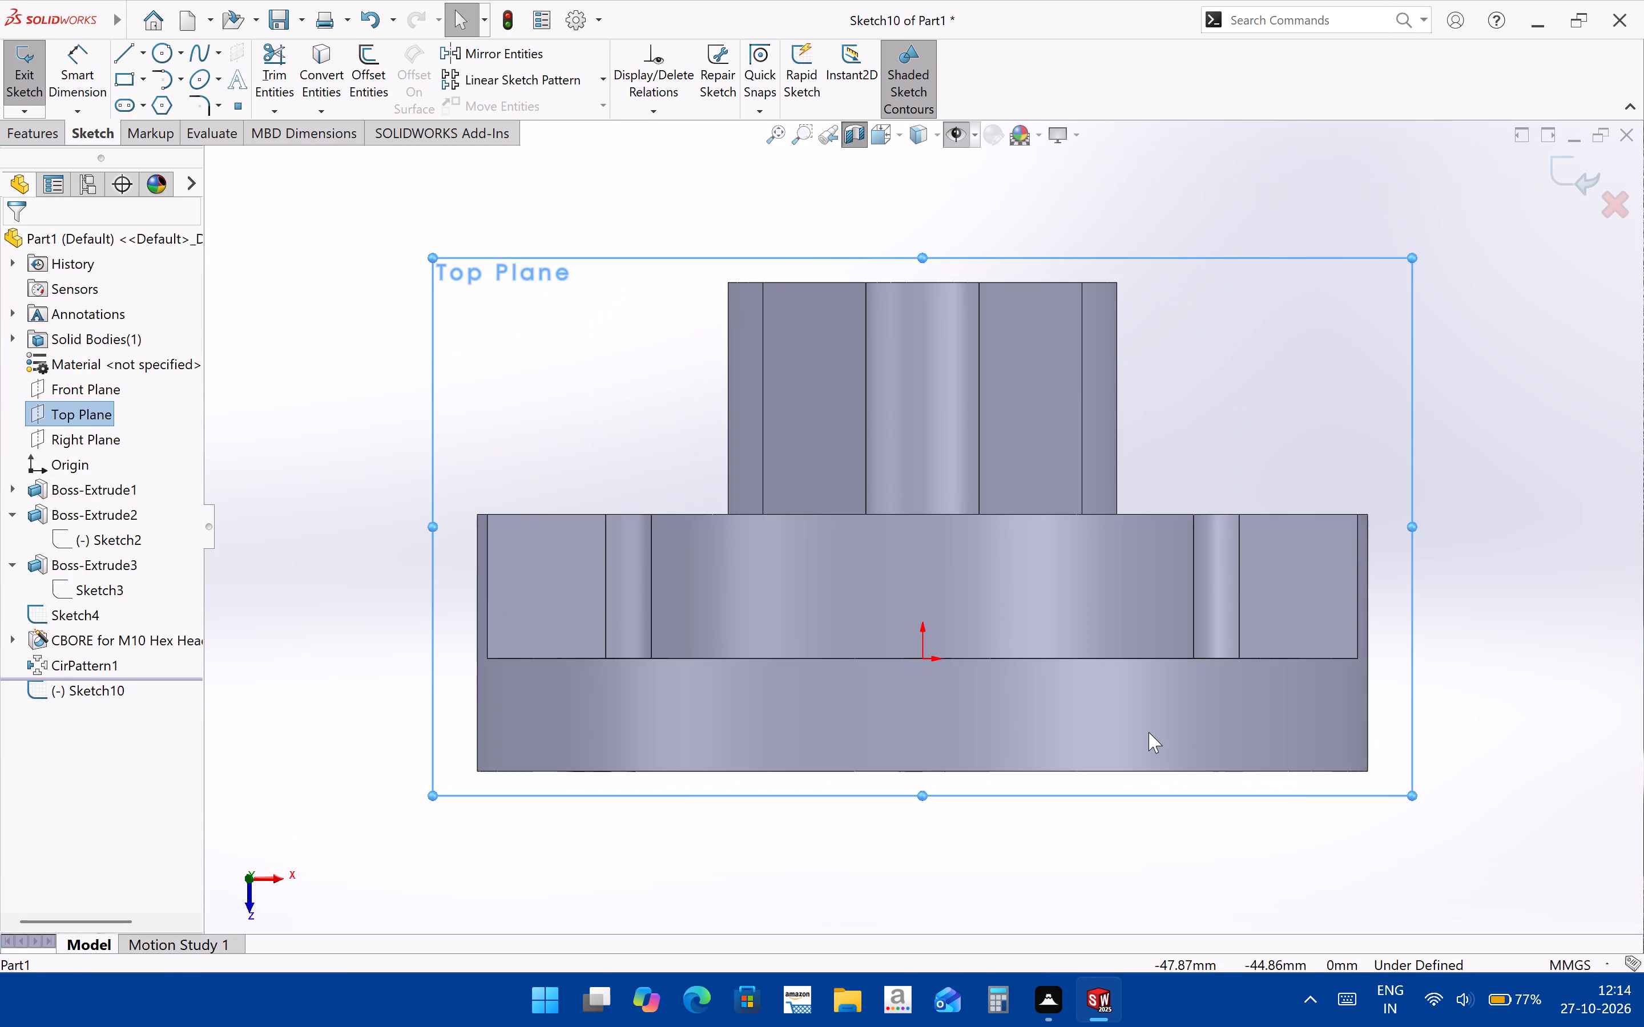
key(ctrl+8)
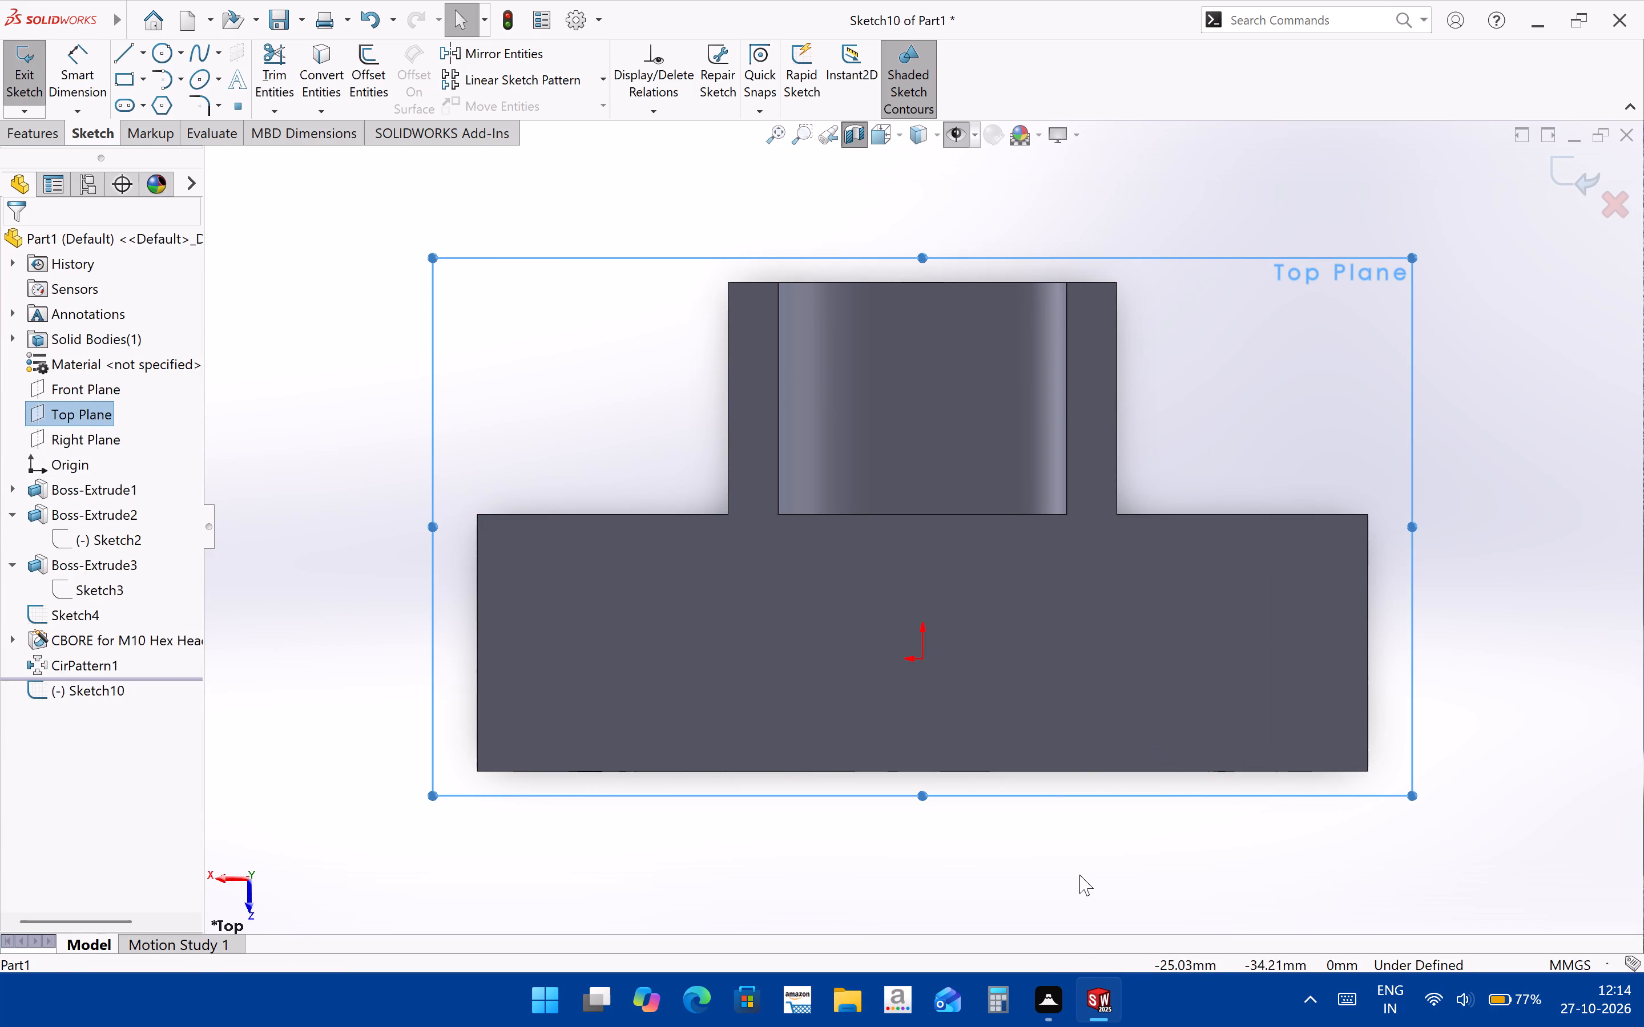
click(1079, 875)
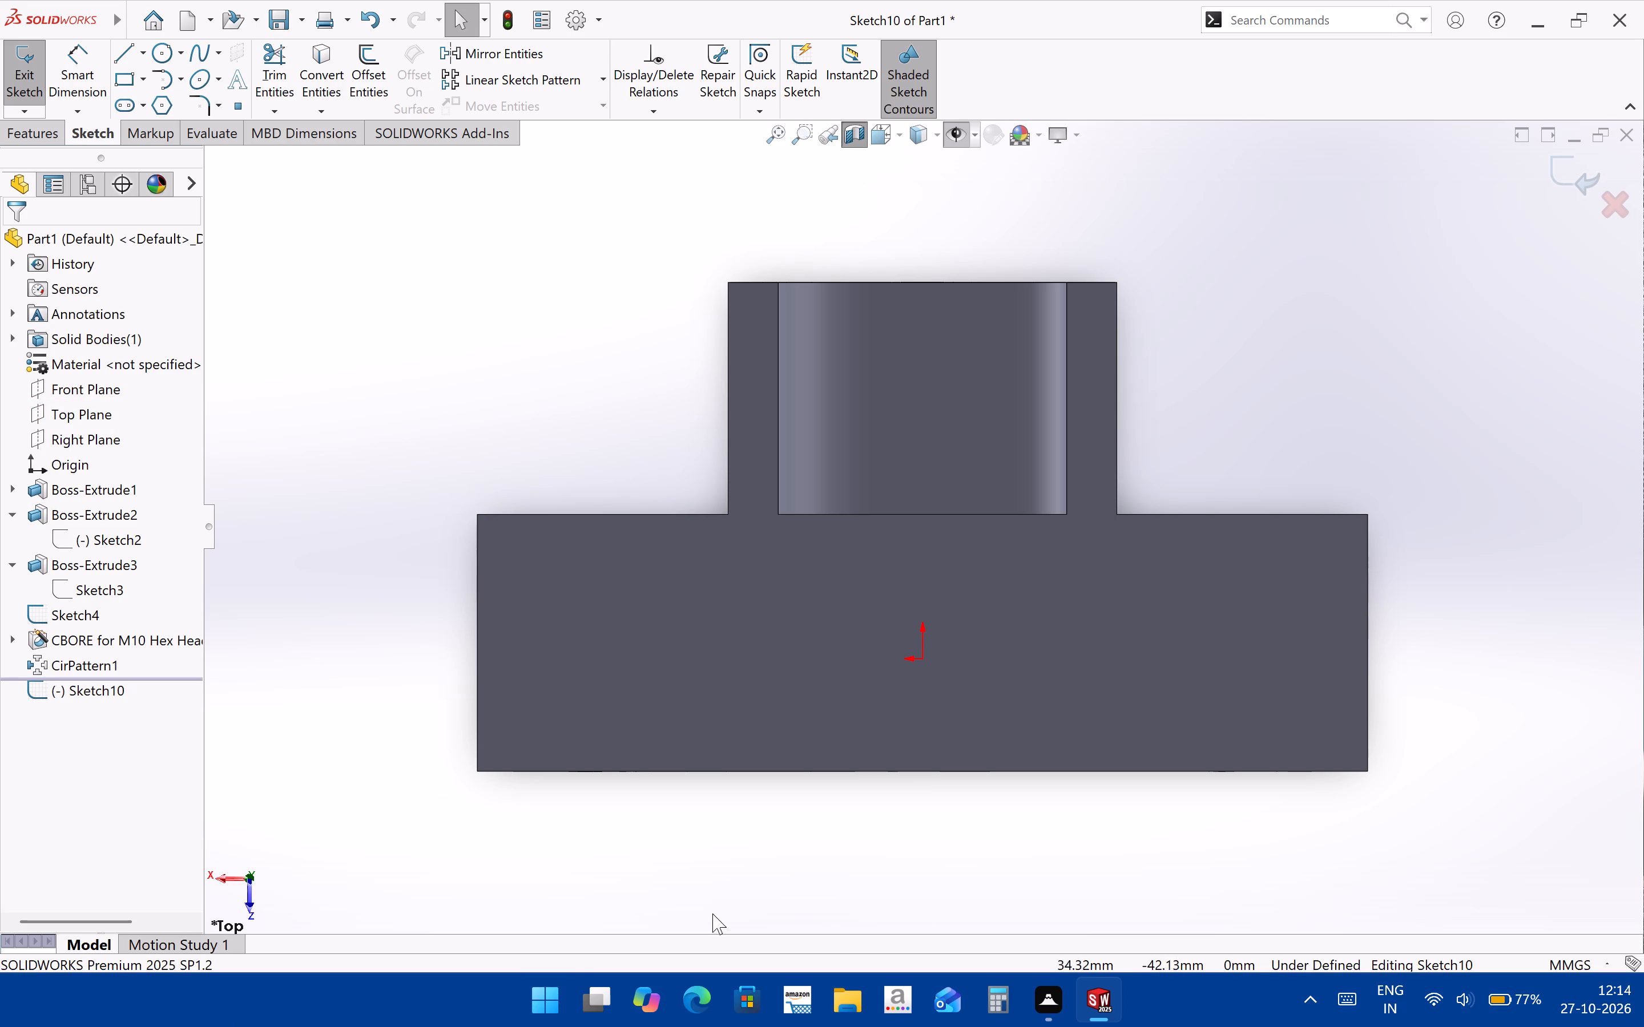
Sketch a vertical centerline about 156 mm long through the origin, extending beyond the boss and the flange base.
scroll(856, 702, up, 2)
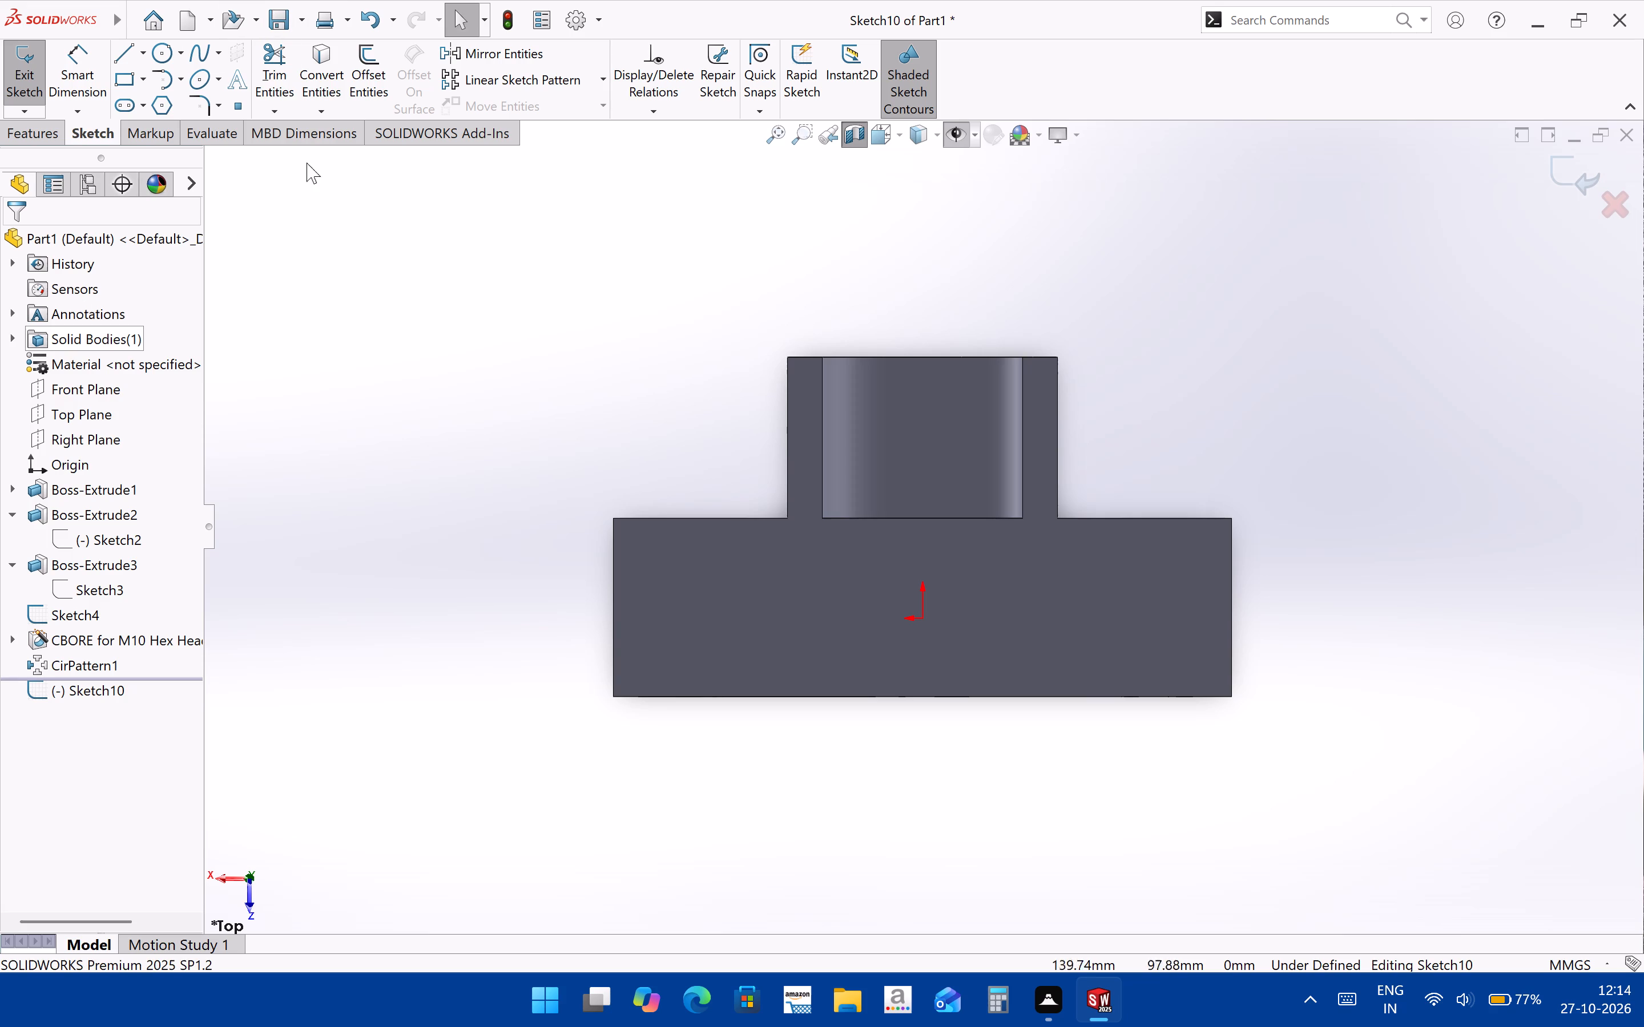
click(140, 44)
click(142, 96)
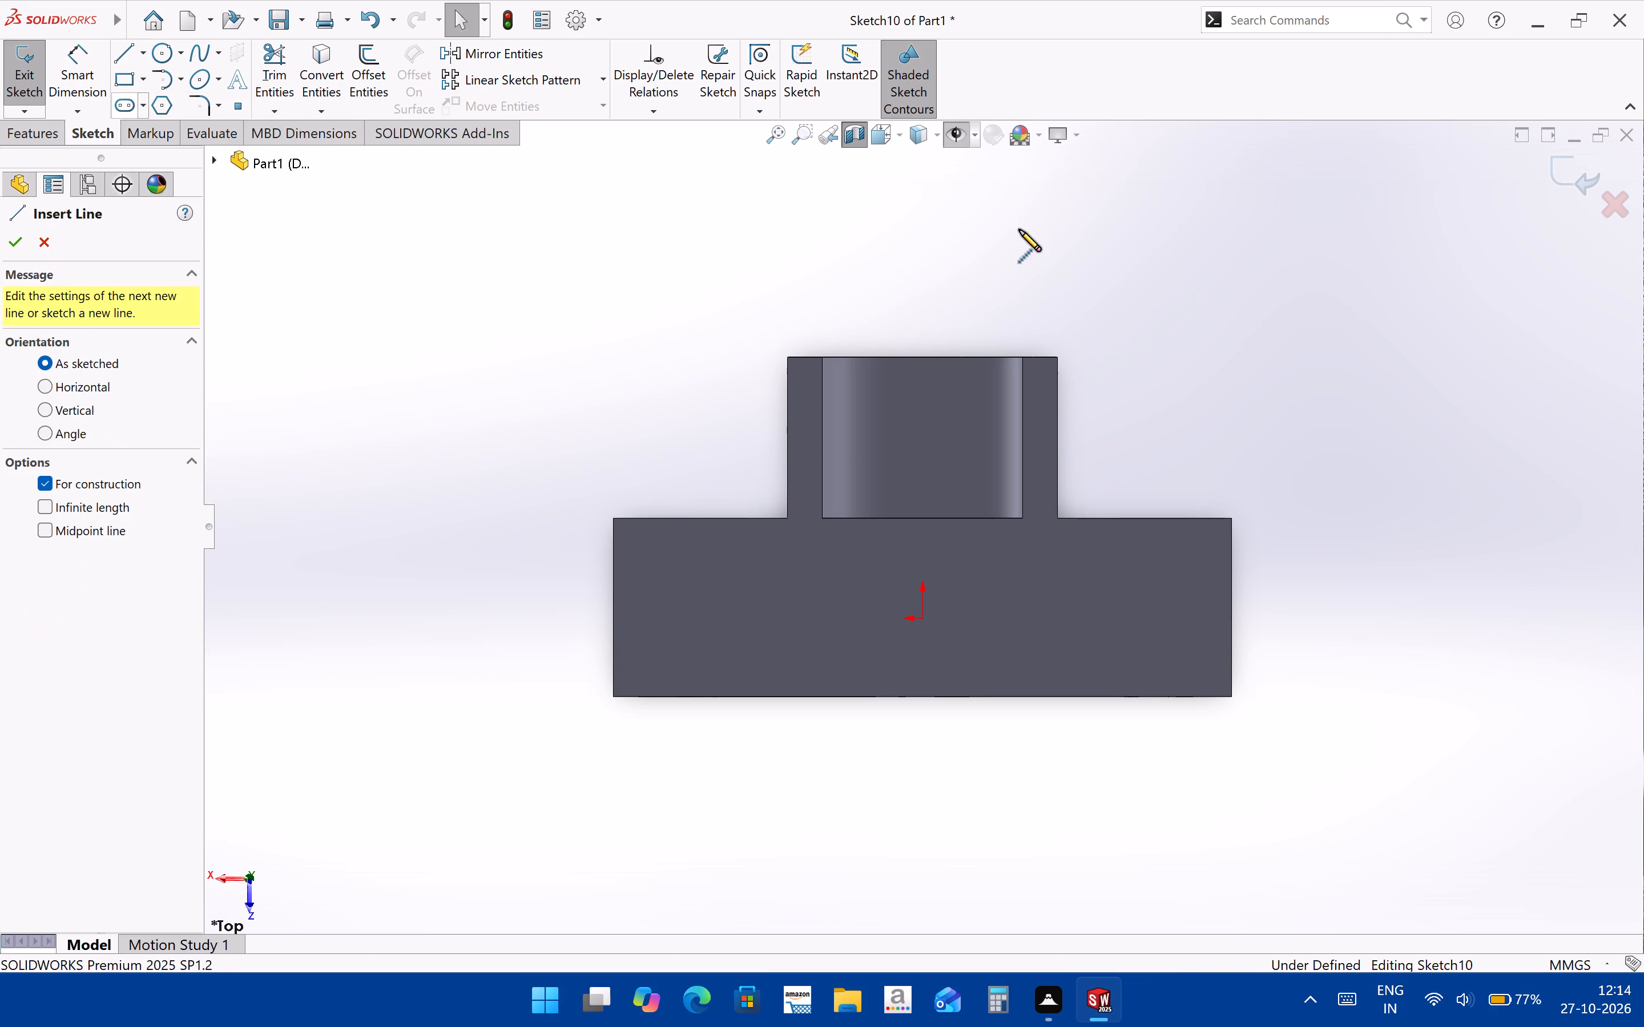
click(920, 223)
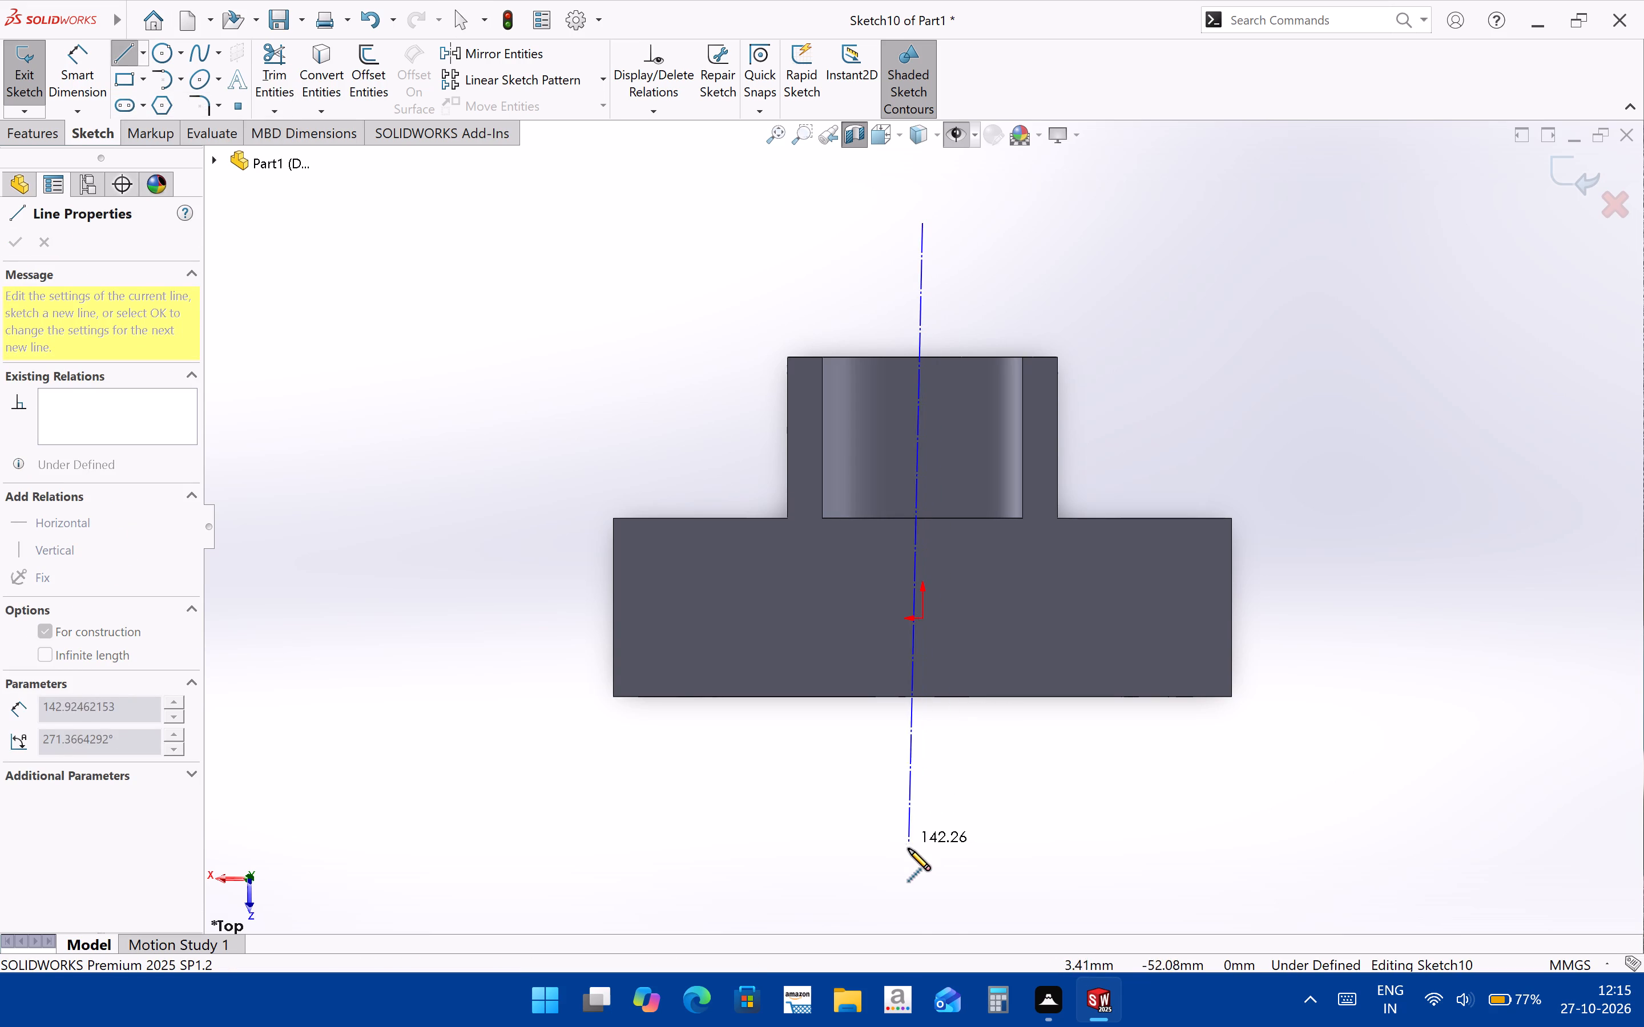
click(922, 900)
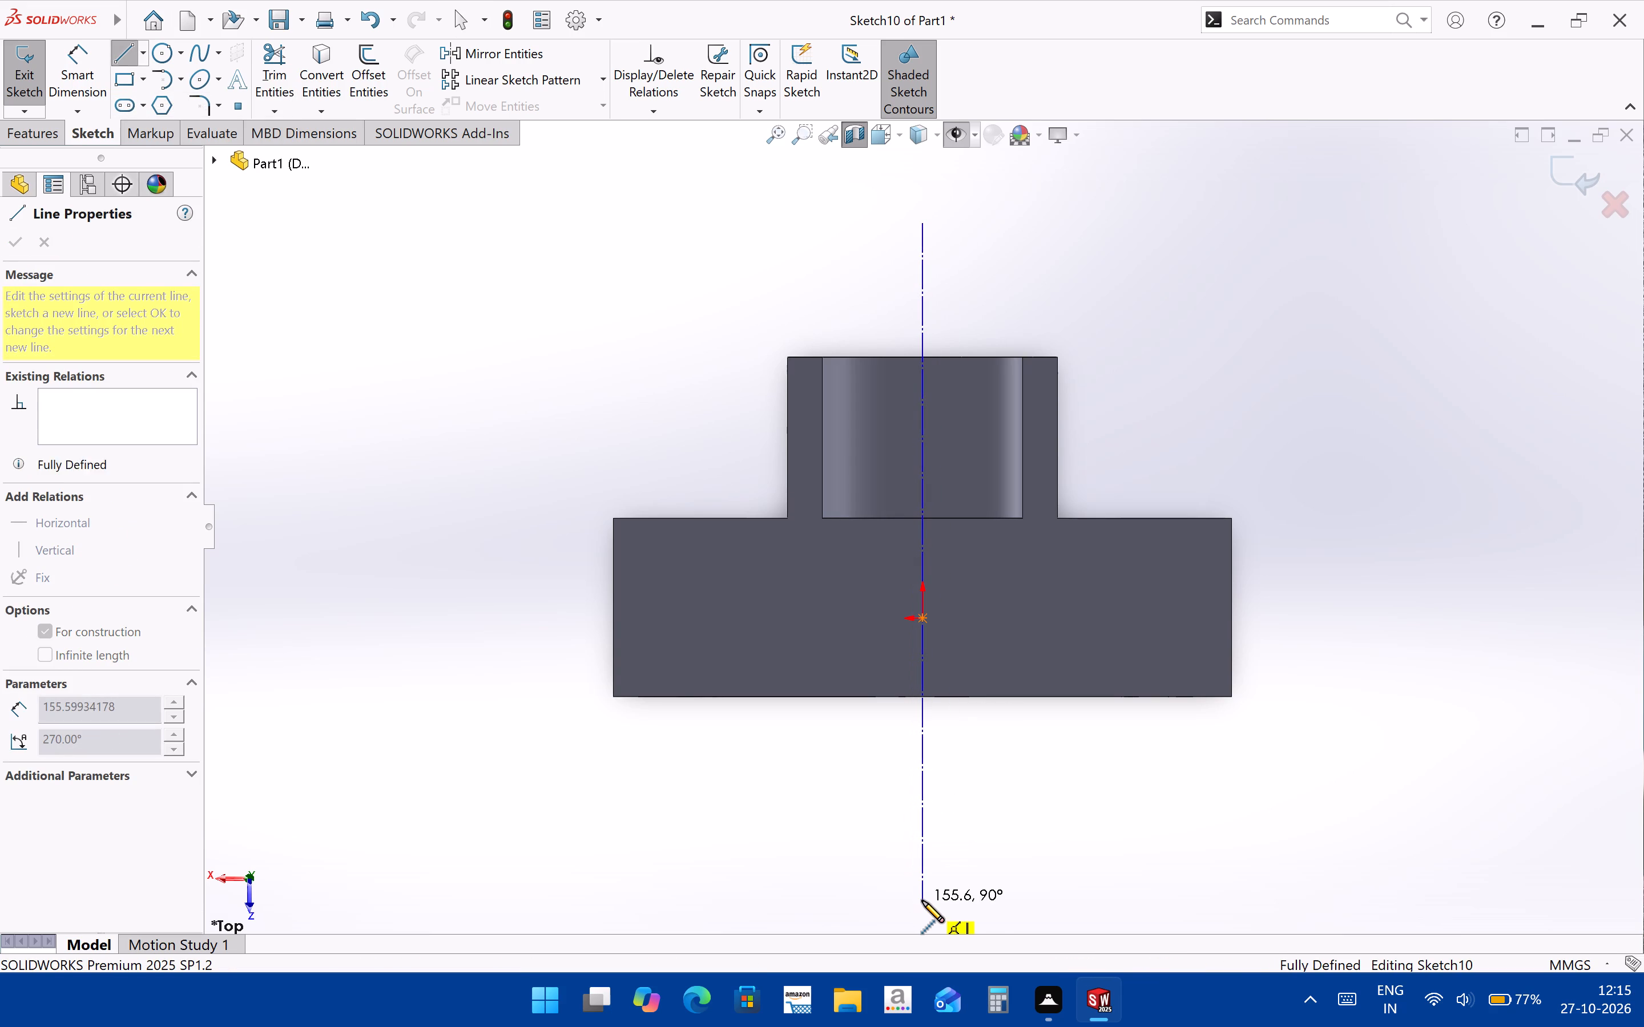
key(Escape)
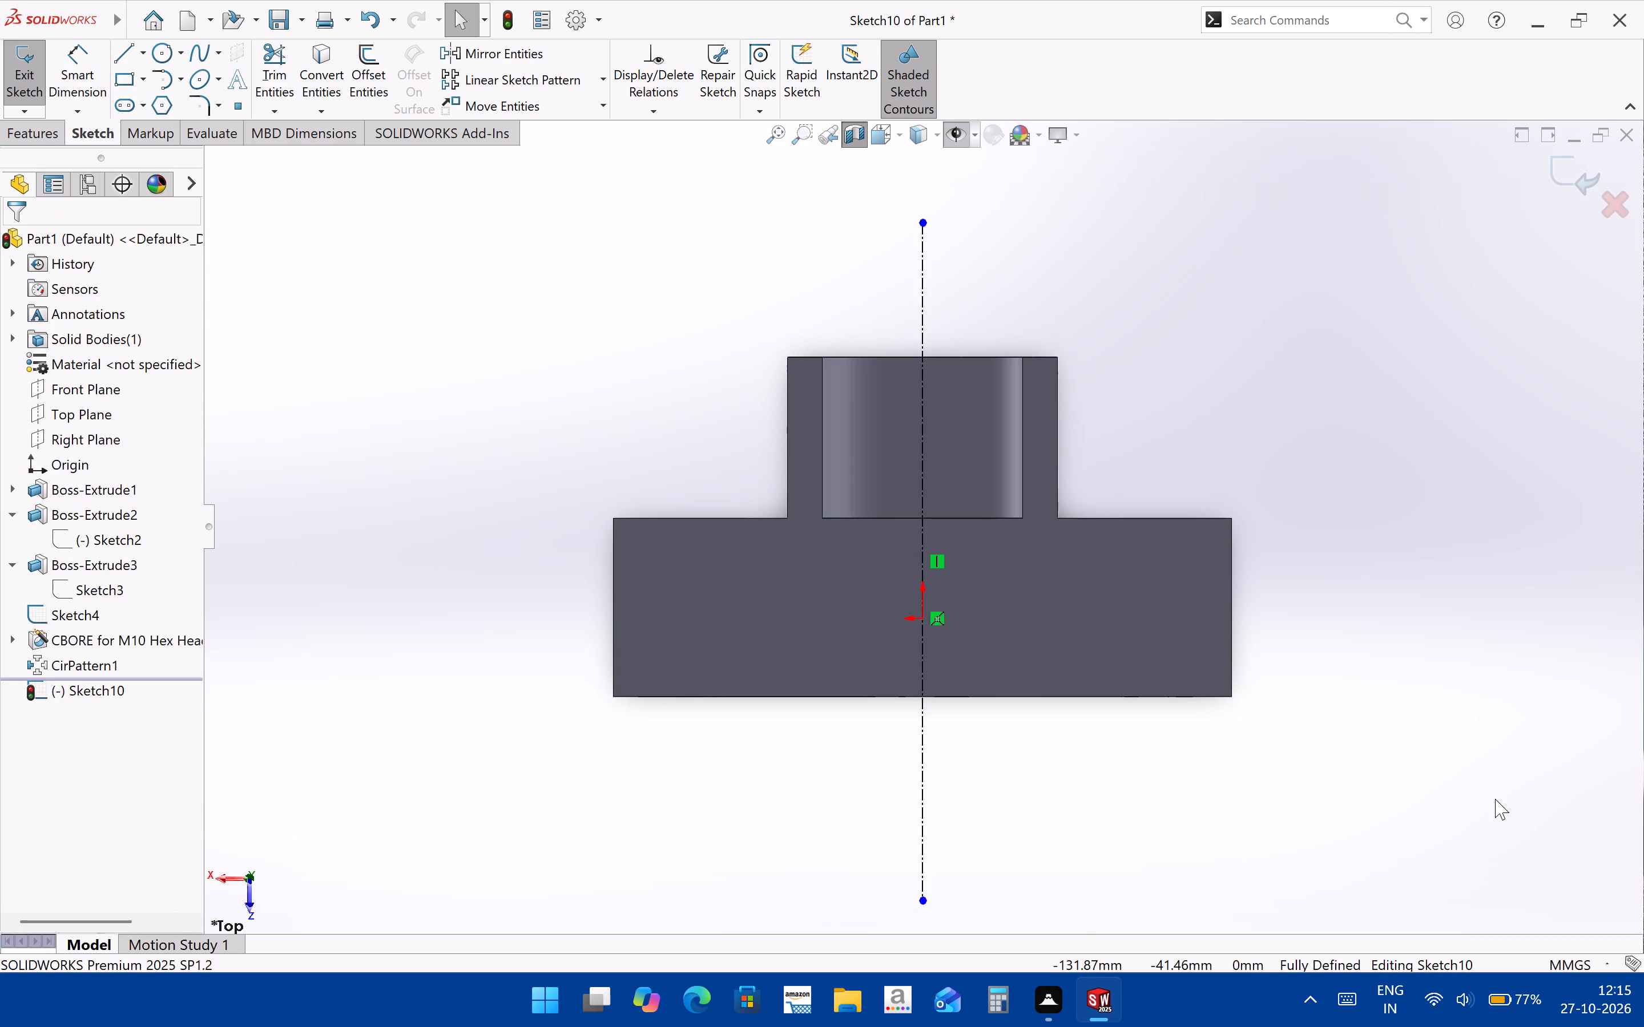
Sketch a horizontal centerline about 230 mm long through the origin, extending beyond both sides of the flange.
key(Return)
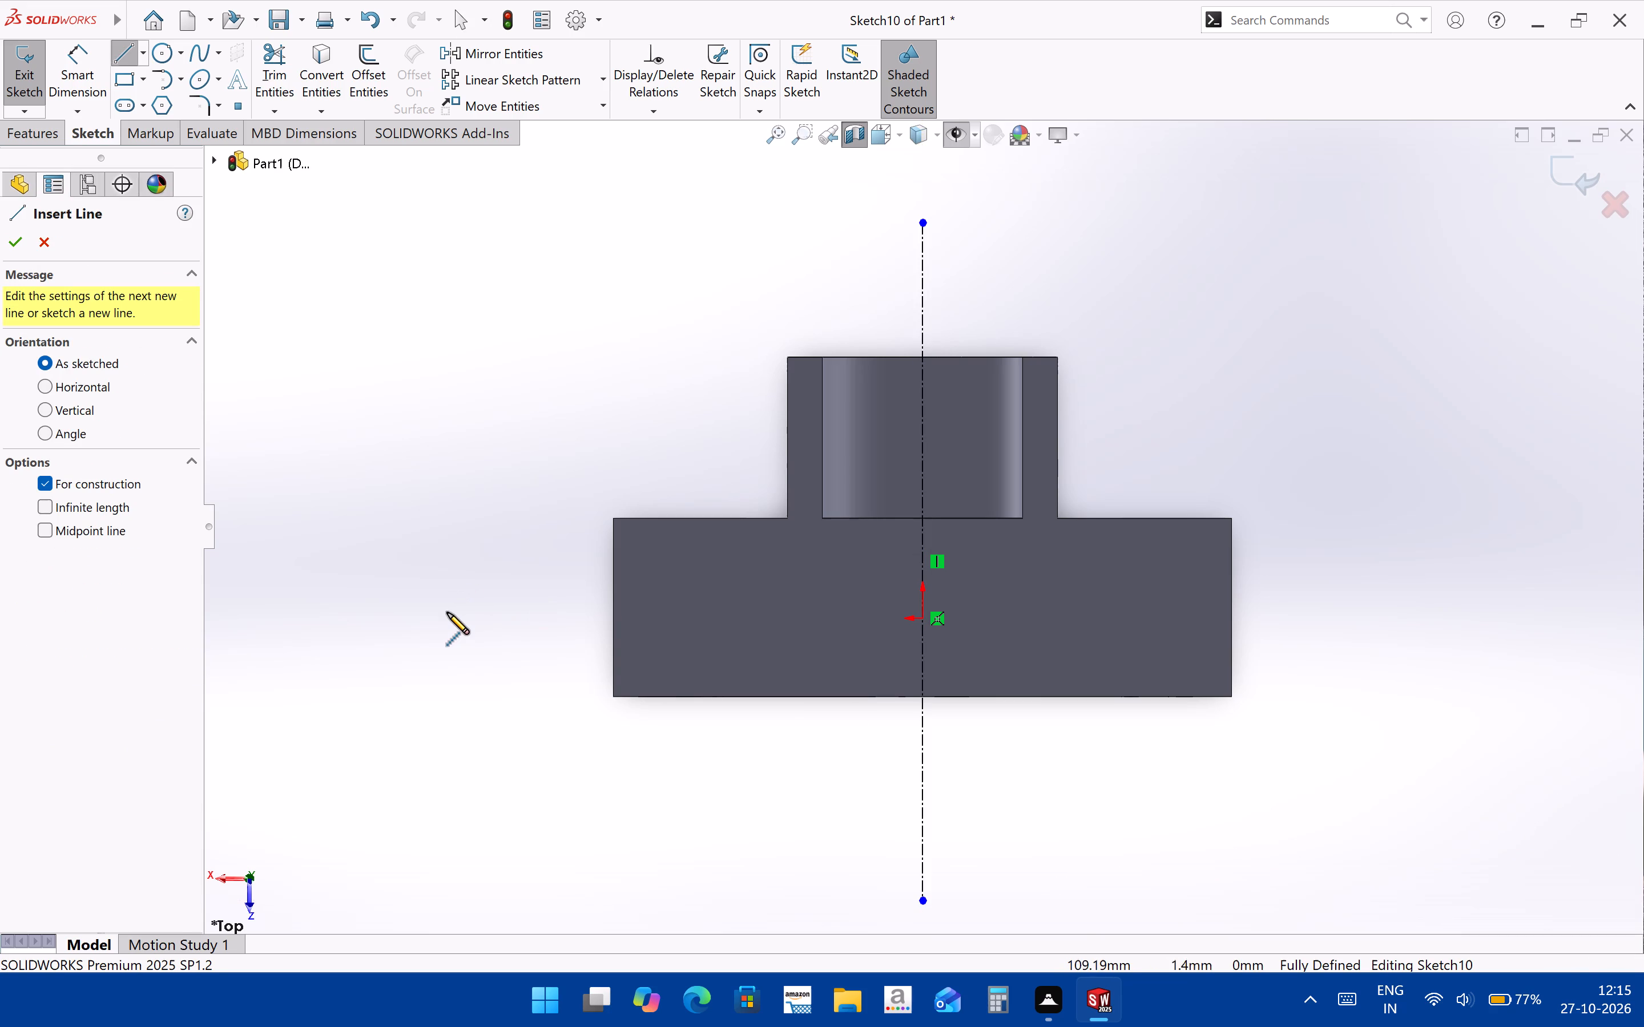
click(444, 621)
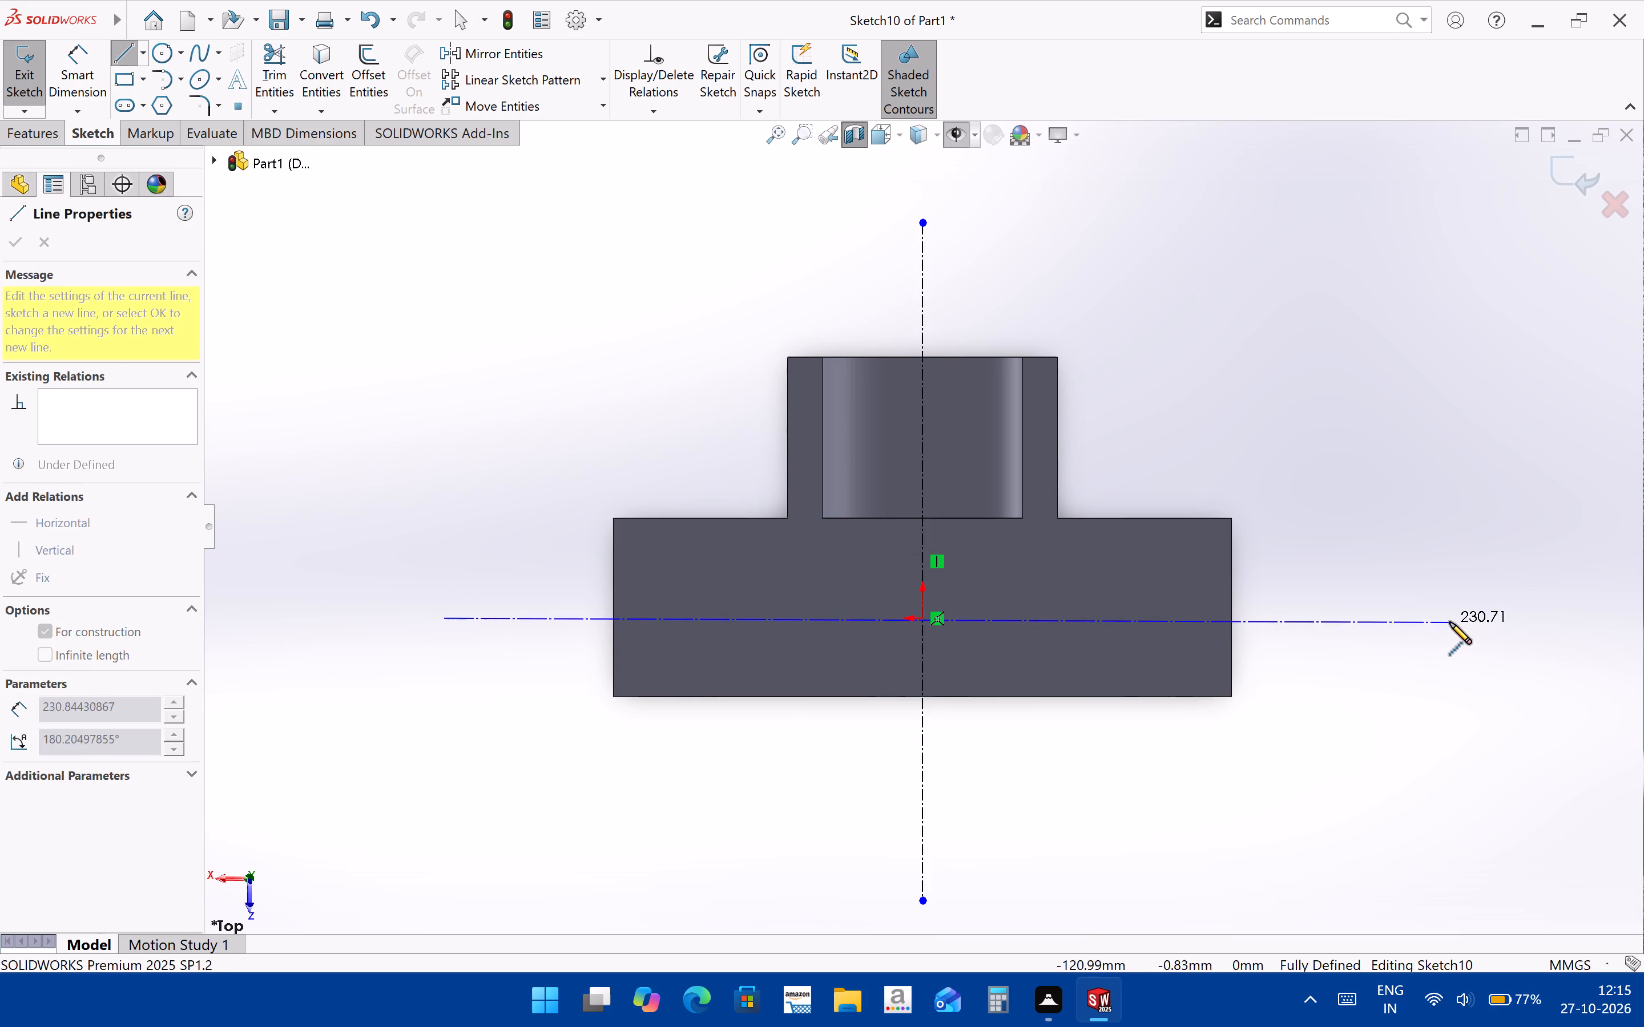
click(1457, 619)
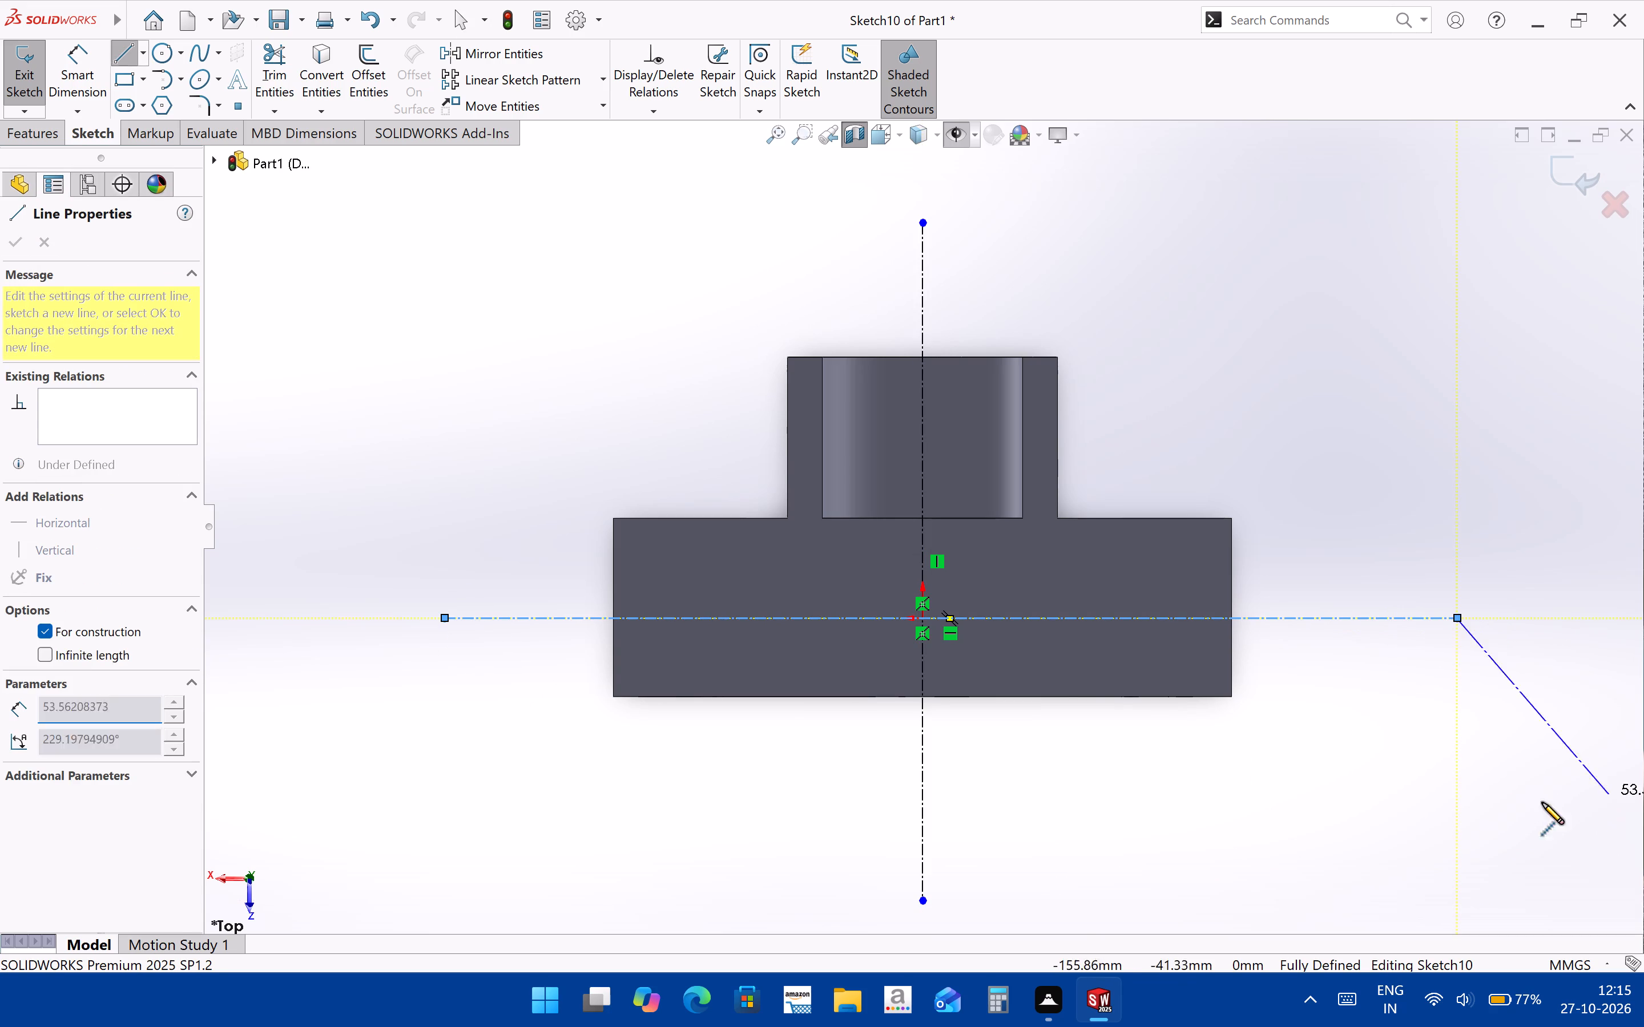
key(Escape)
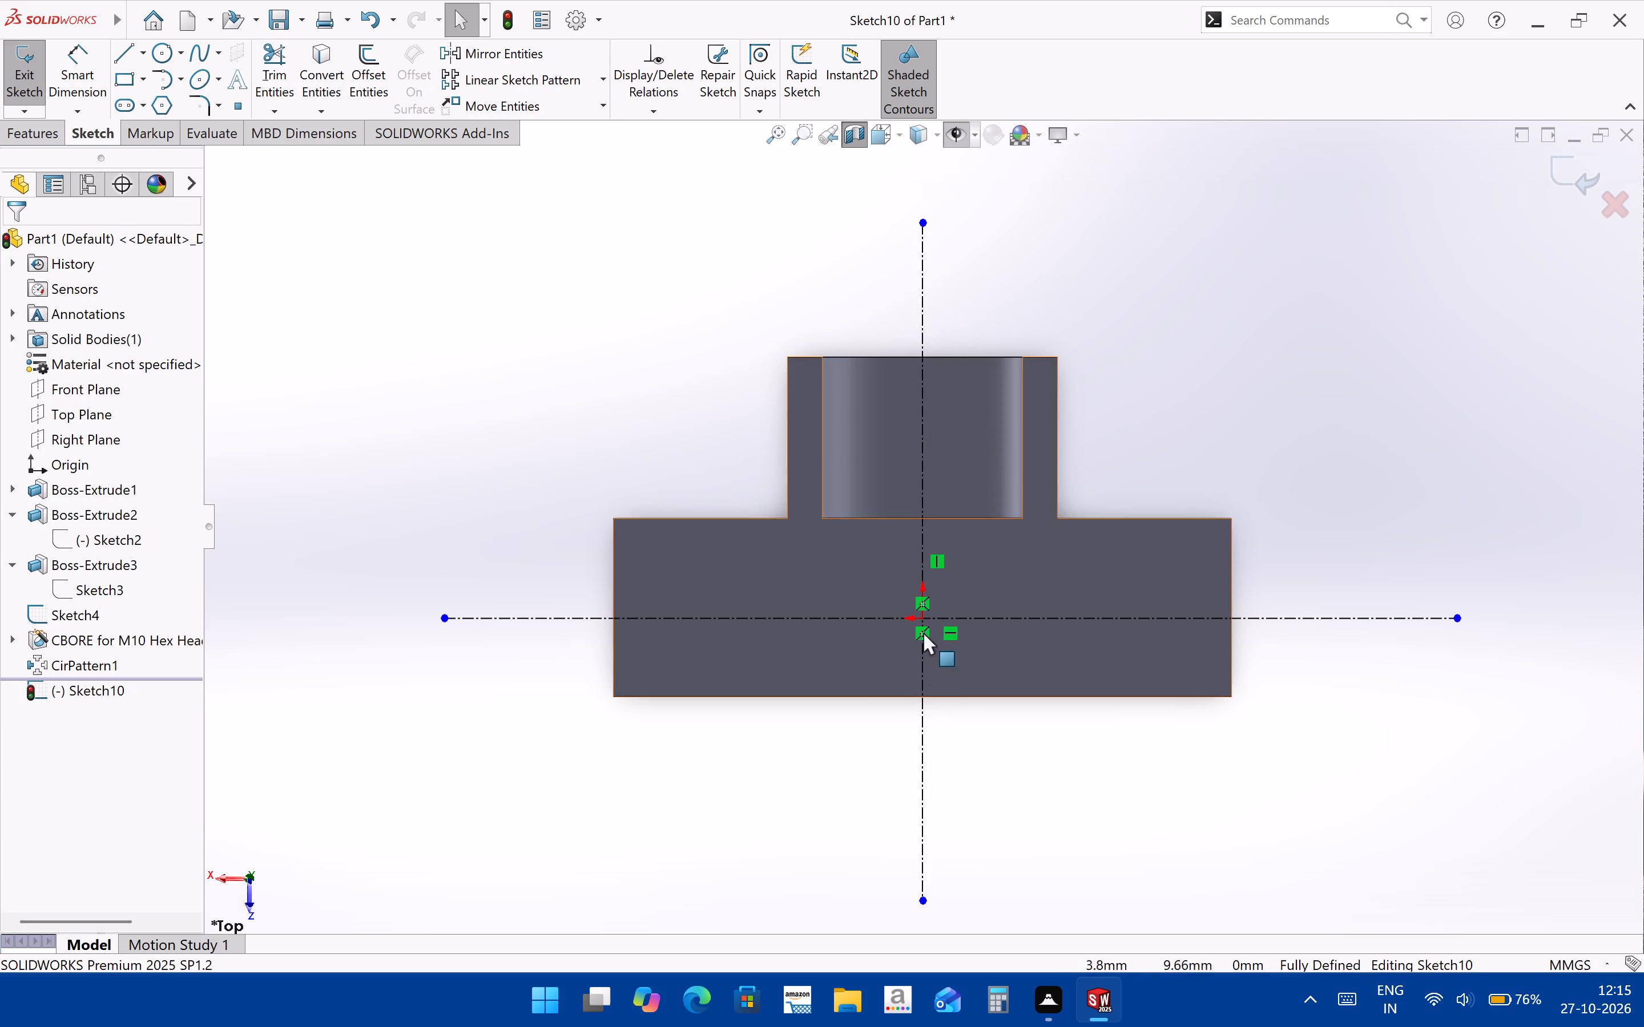
Examine the sectioned bore and its flat floor from several angles, and return square-on to the Top Plane.
scroll(918, 604, down, 2)
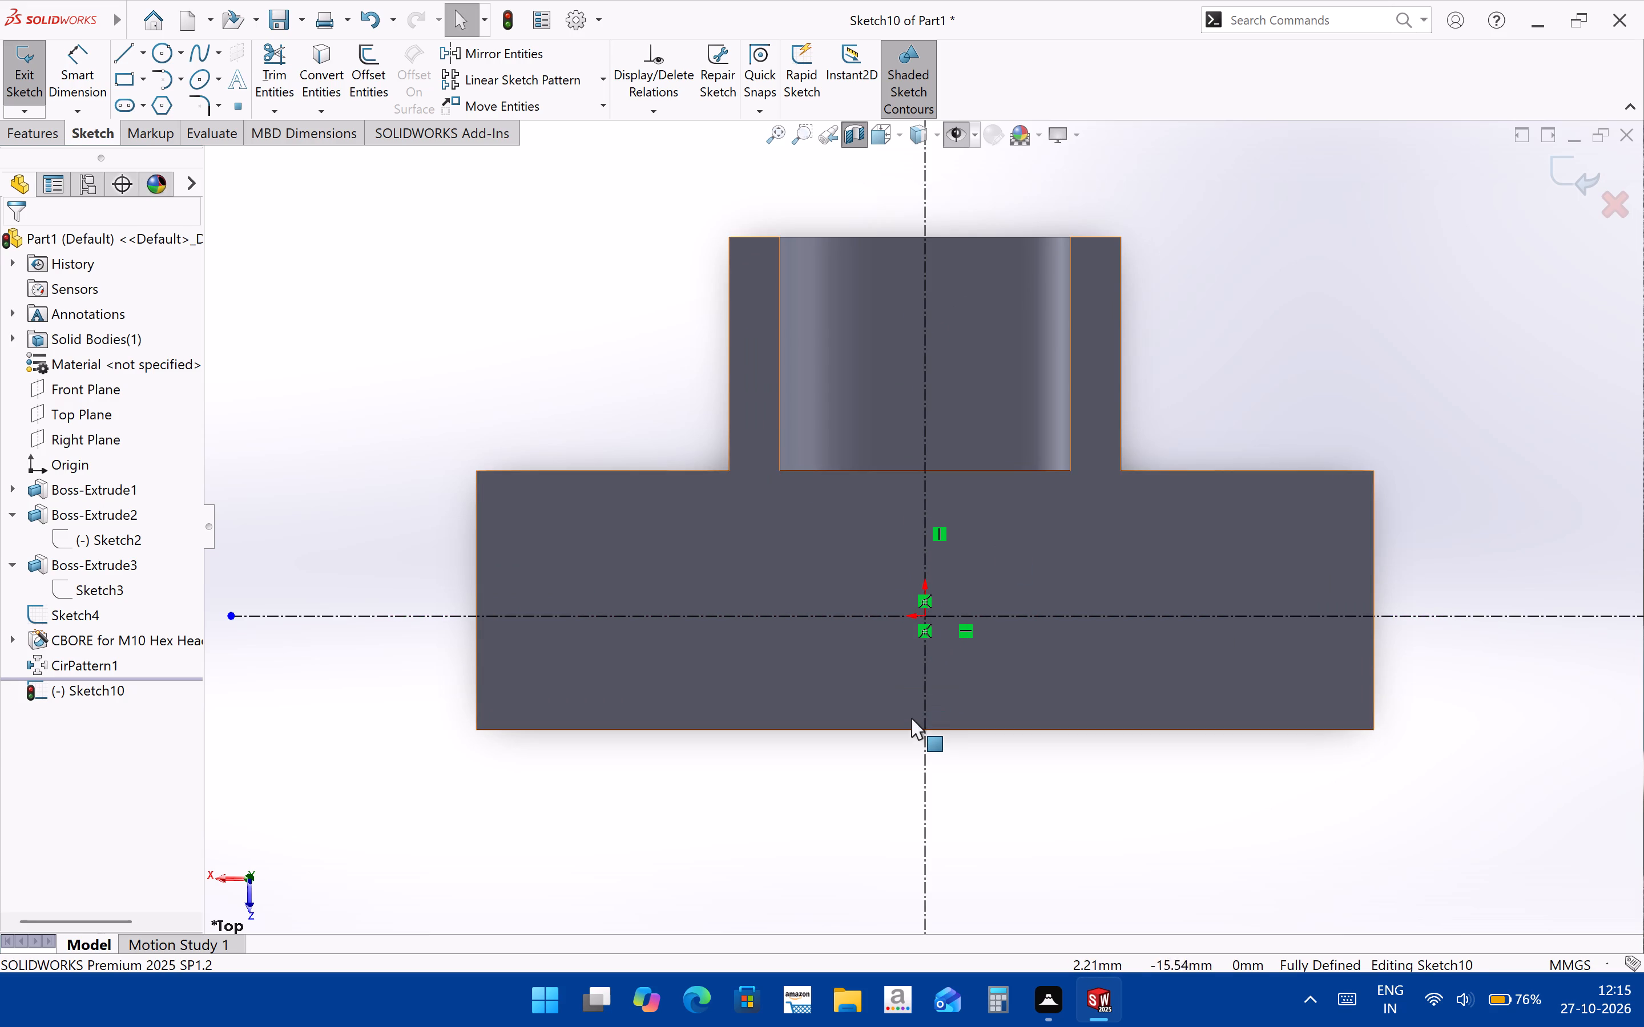
scroll(911, 720, up, 2)
middle_drag(906, 719, 903, 1012)
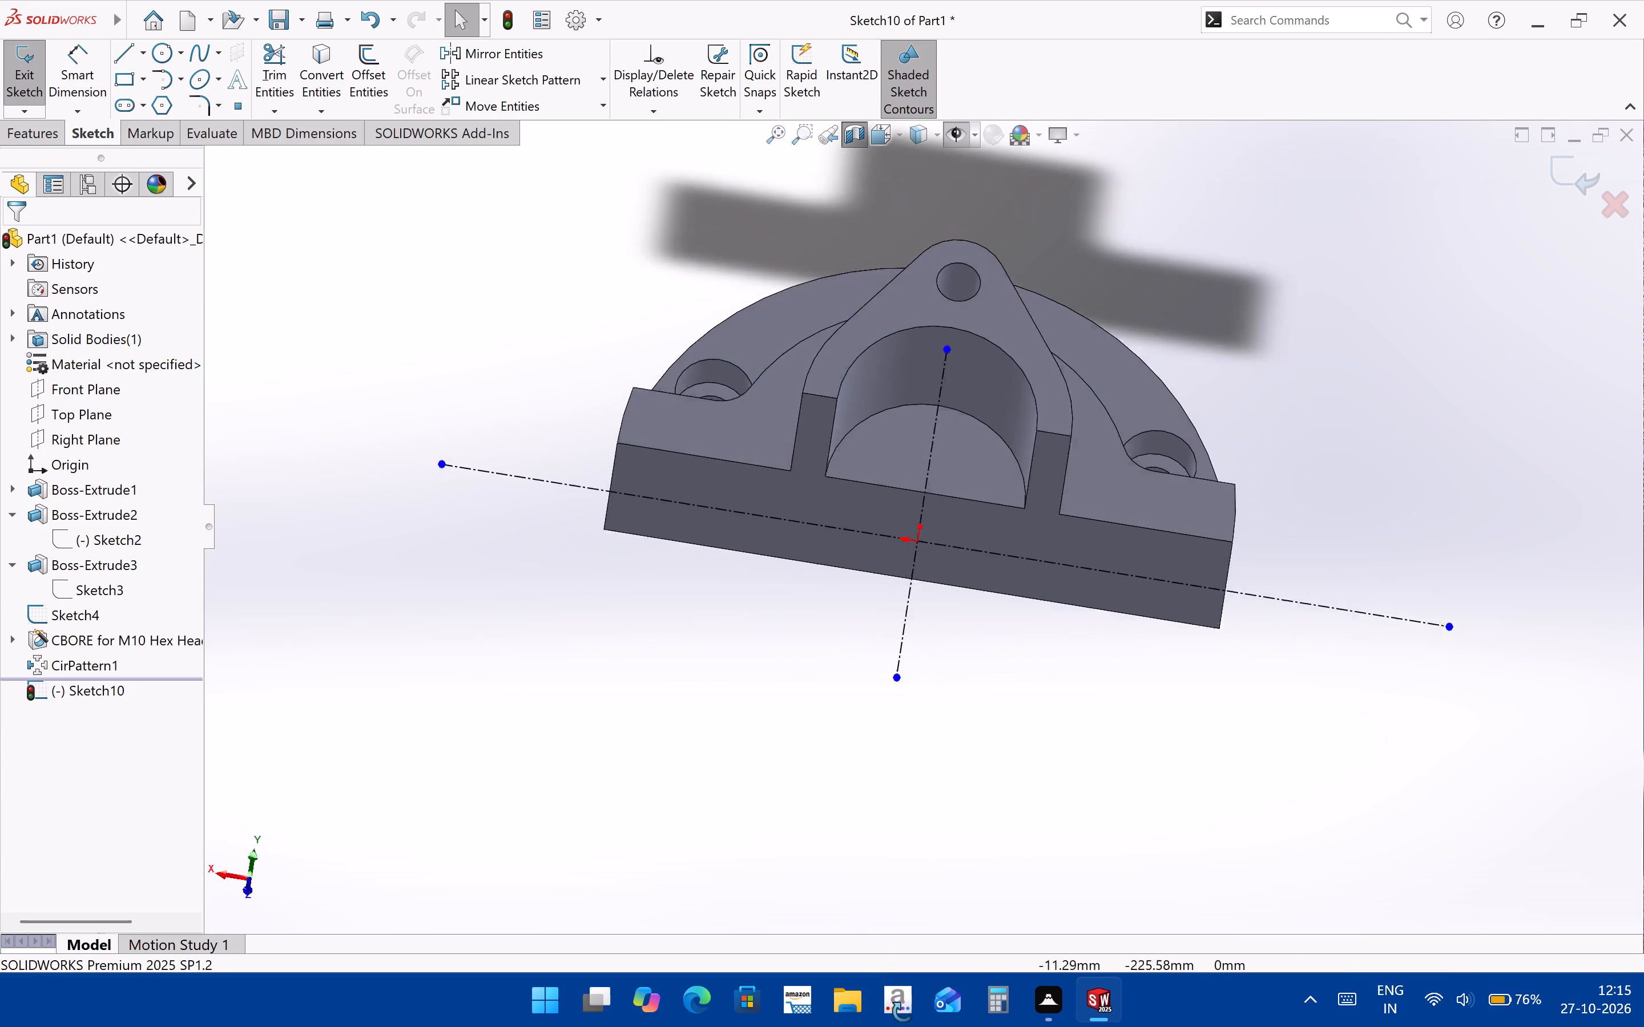
middle_drag(903, 1012, 887, 1026)
scroll(929, 280, down, 2)
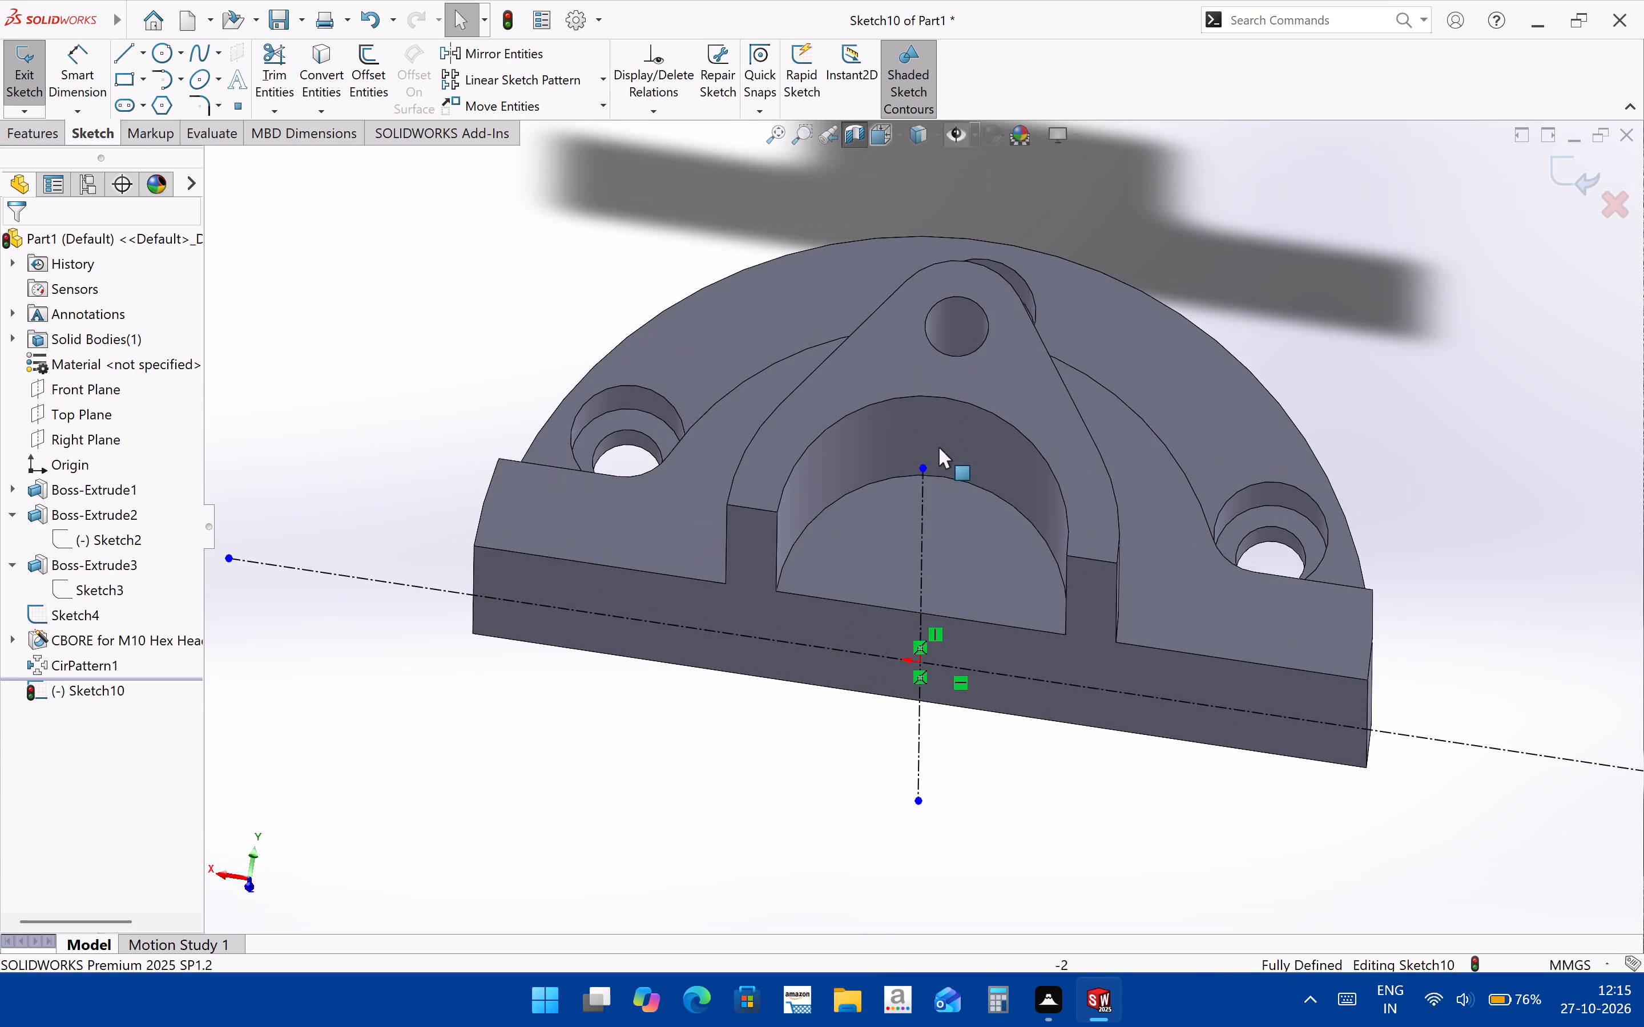
middle_drag(960, 528, 926, 242)
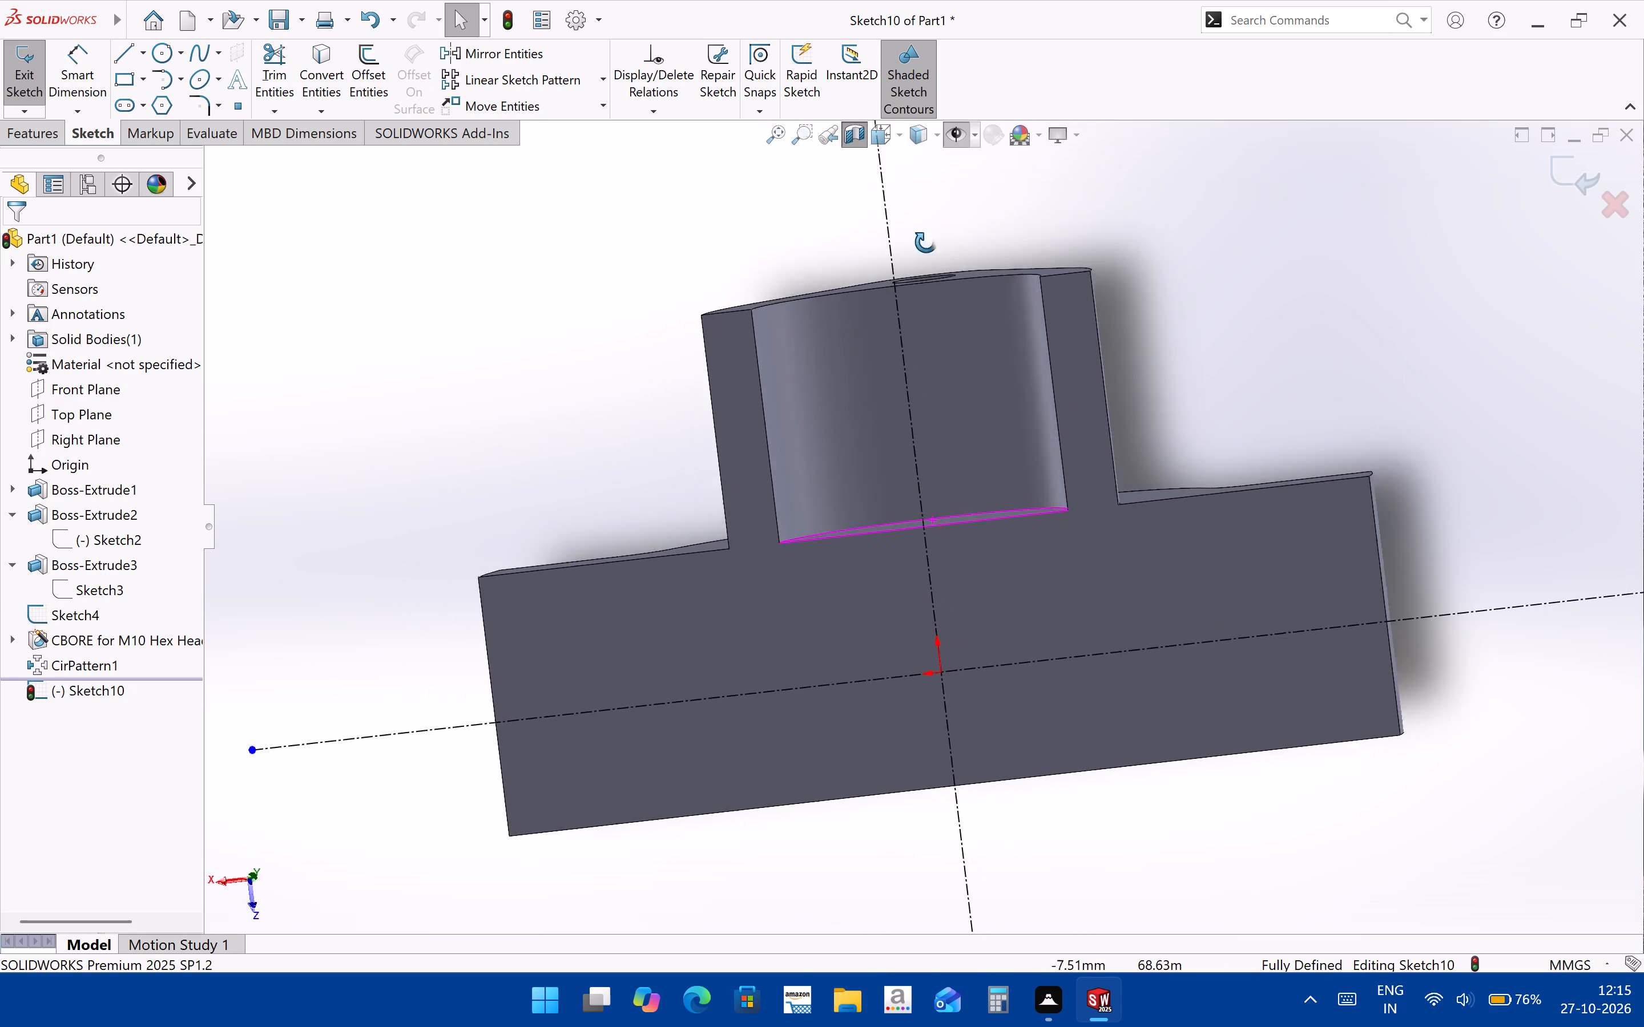
middle_drag(926, 242, 976, 570)
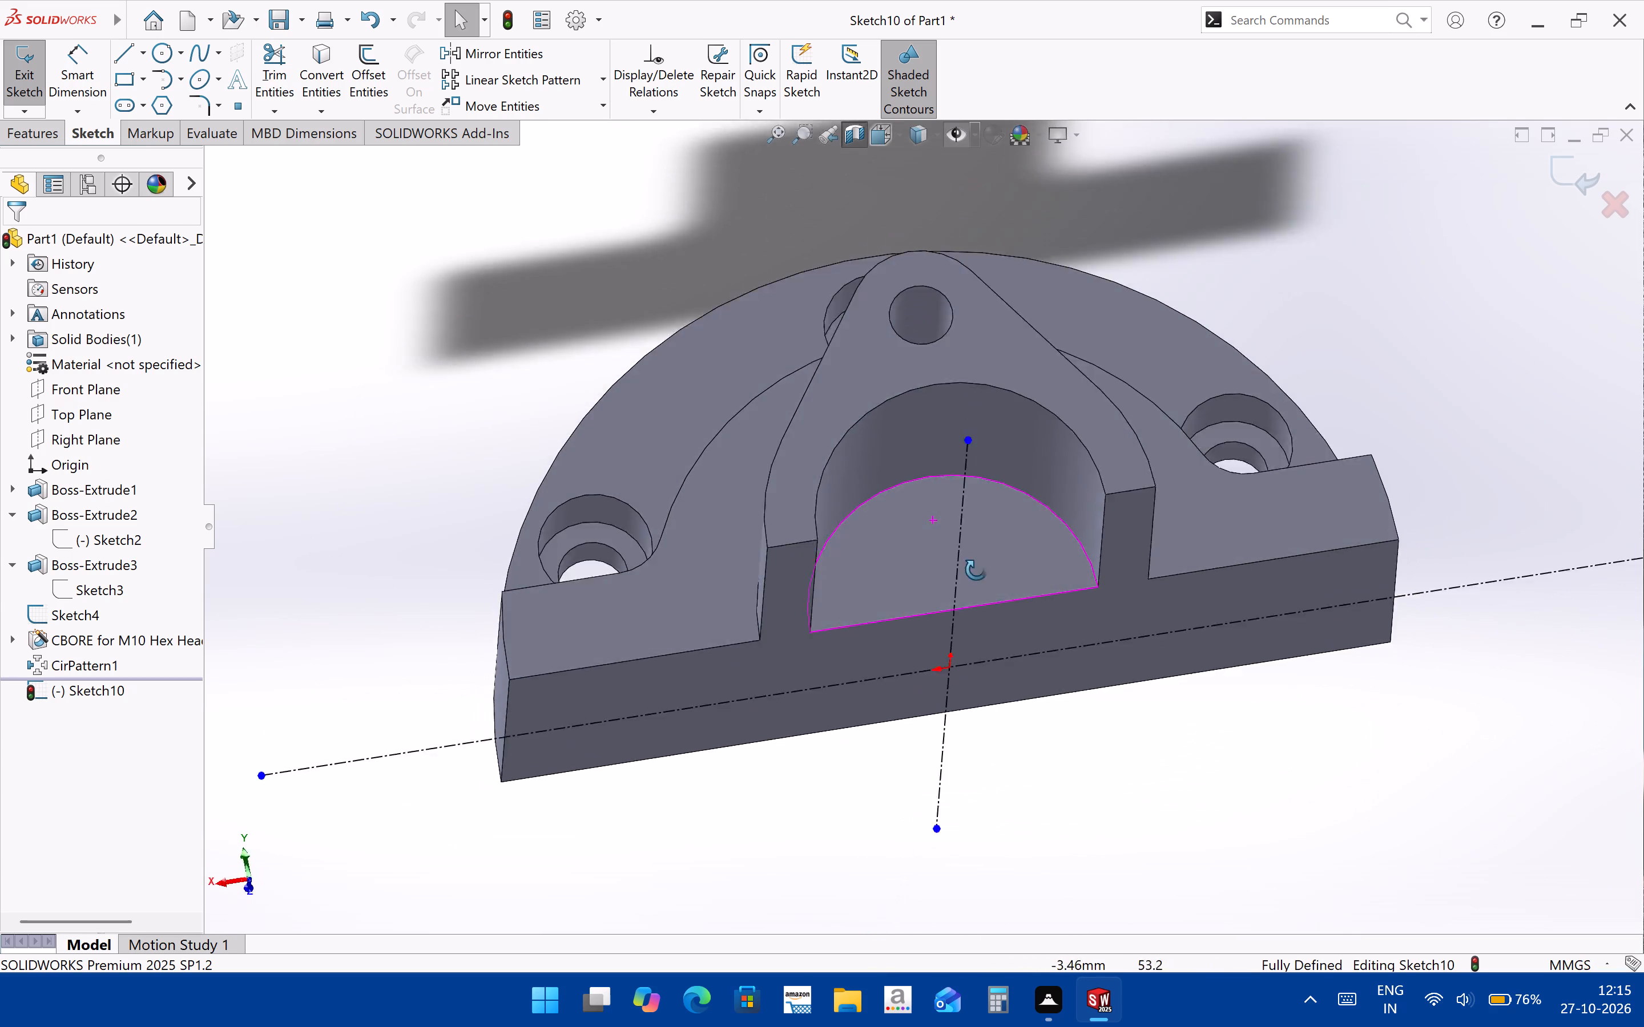
middle_drag(976, 570, 1023, 563)
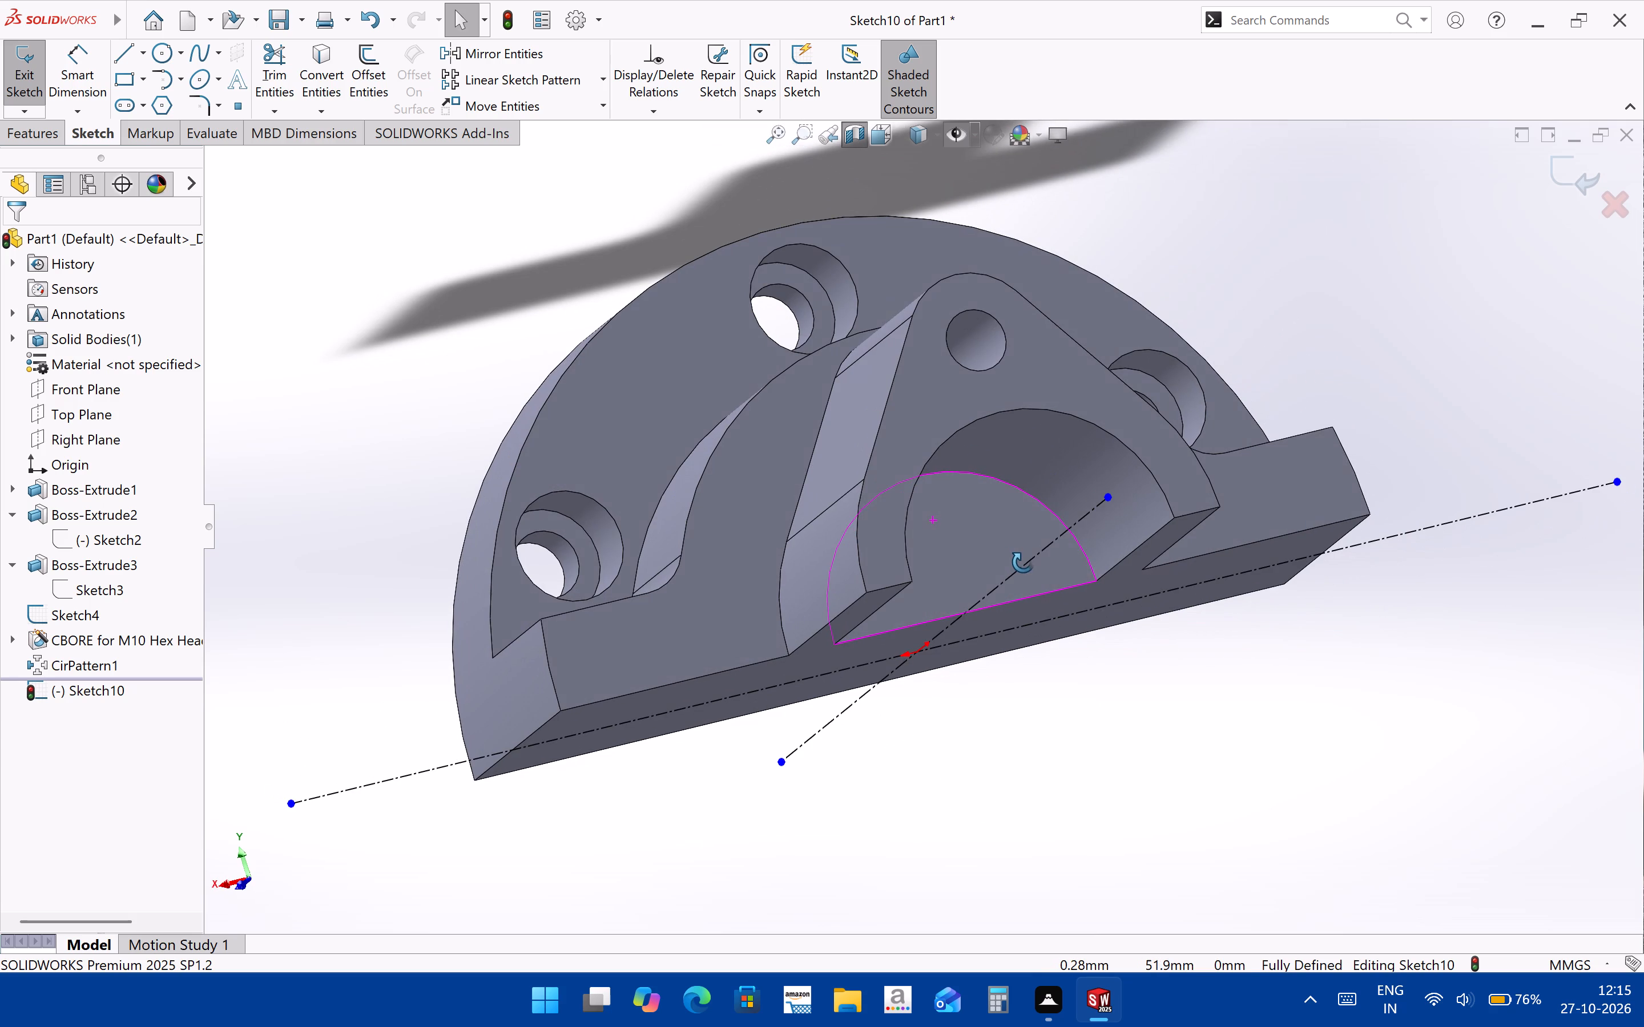
middle_drag(1023, 563, 958, 666)
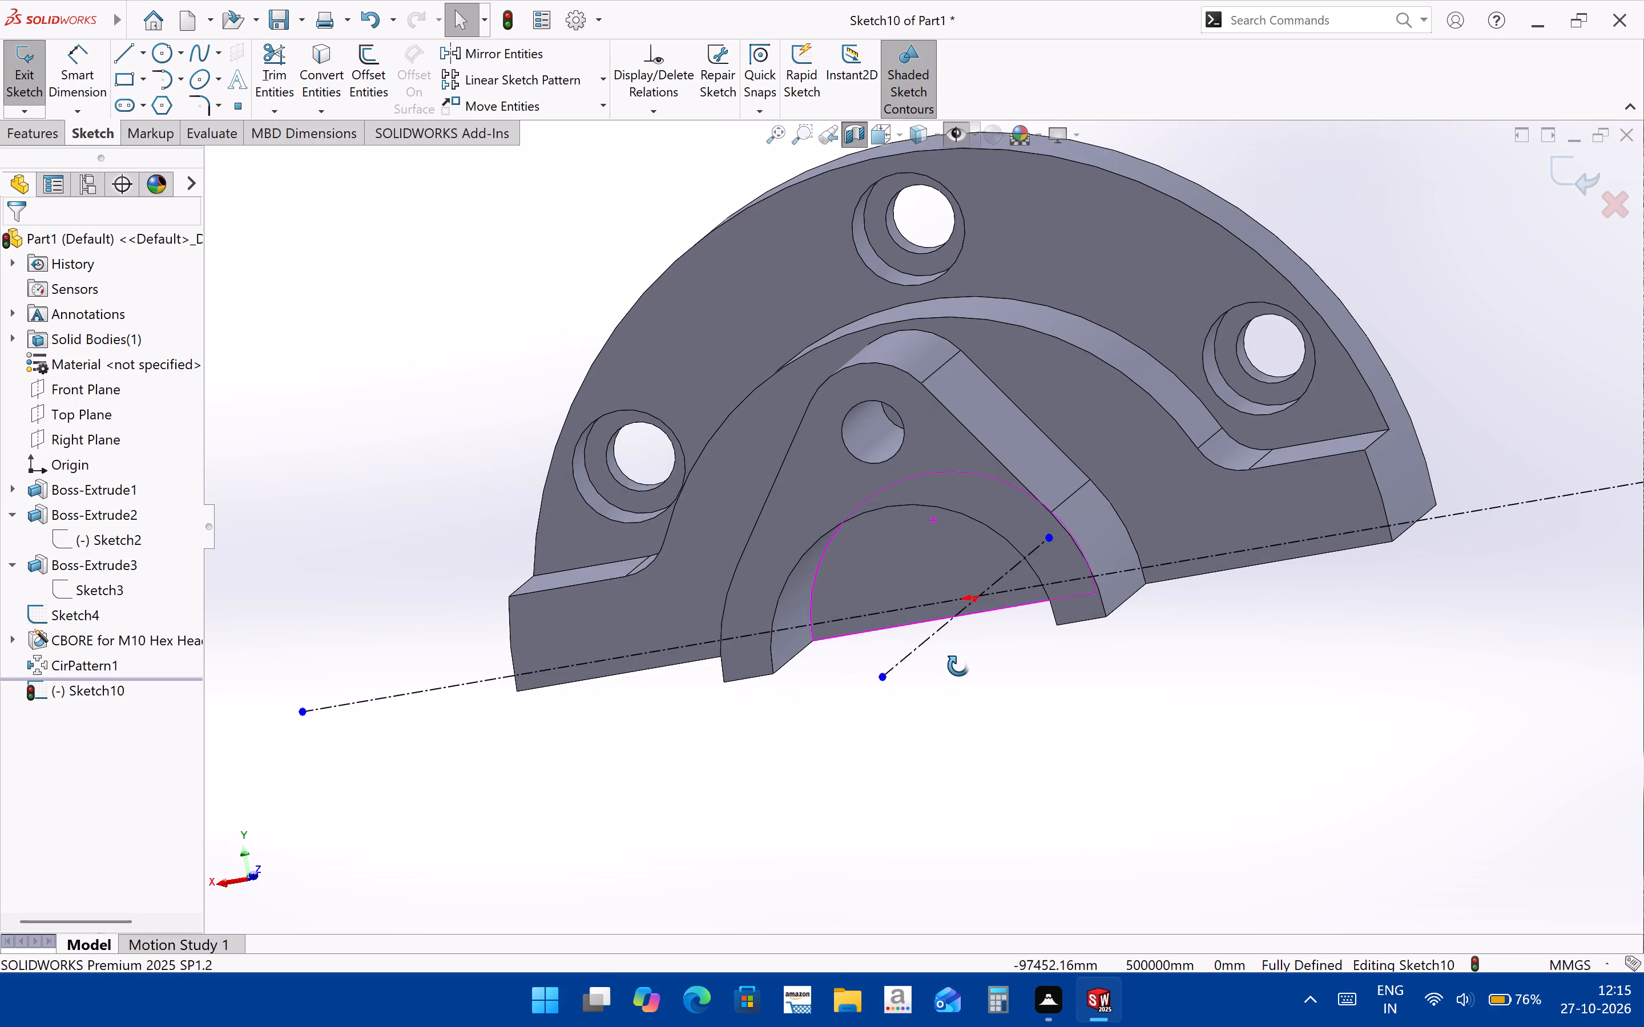
middle_drag(958, 666, 978, 466)
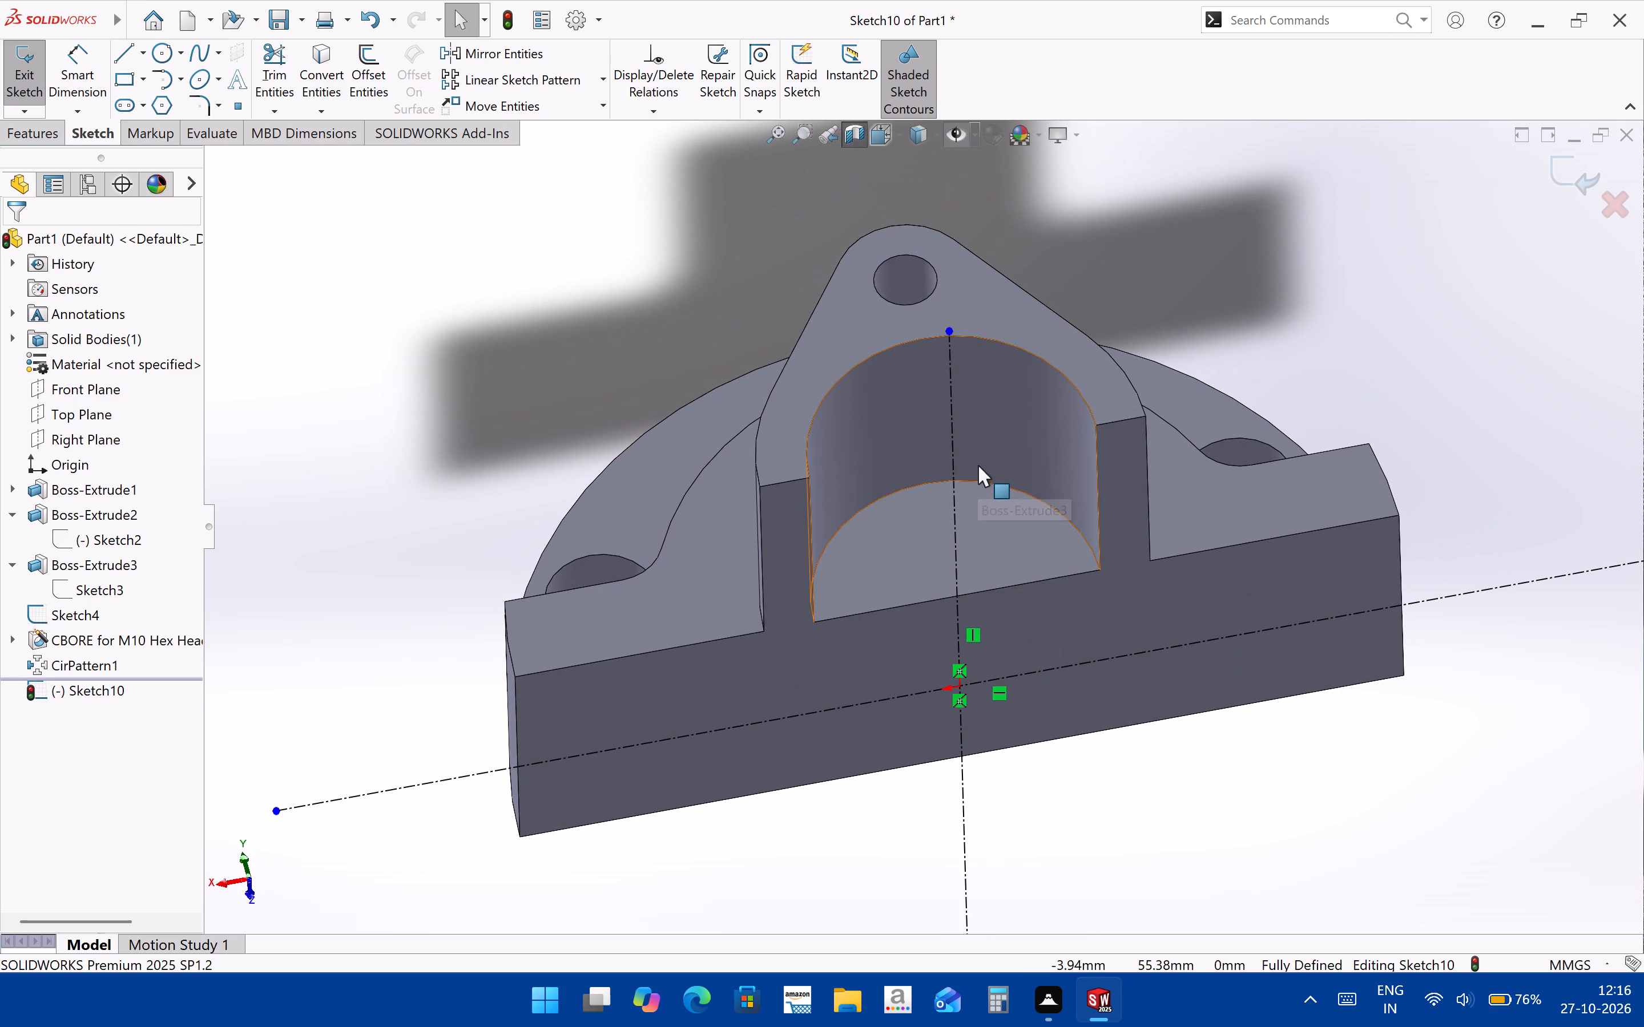
key(ctrl+8)
key(ctrl+8)
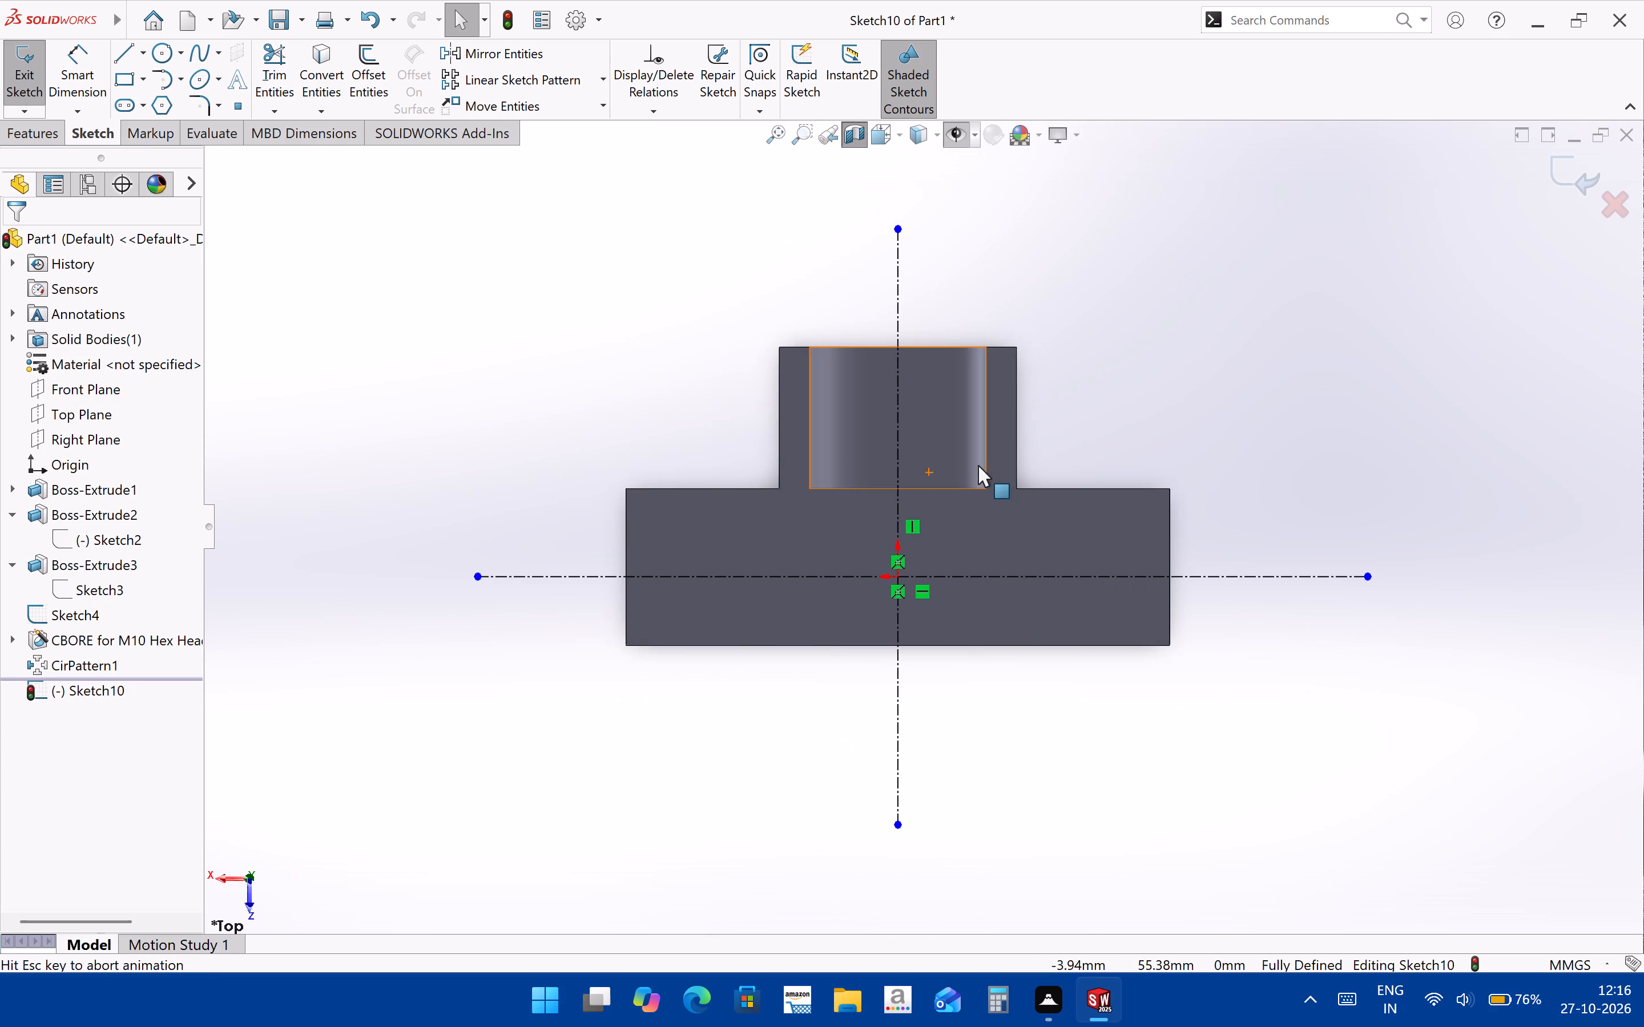
Sketch a corner rectangle about 44 mm wide and 9 mm high across the flange's bottom edge, straddling the vertical centerline.
scroll(772, 596, down, 1)
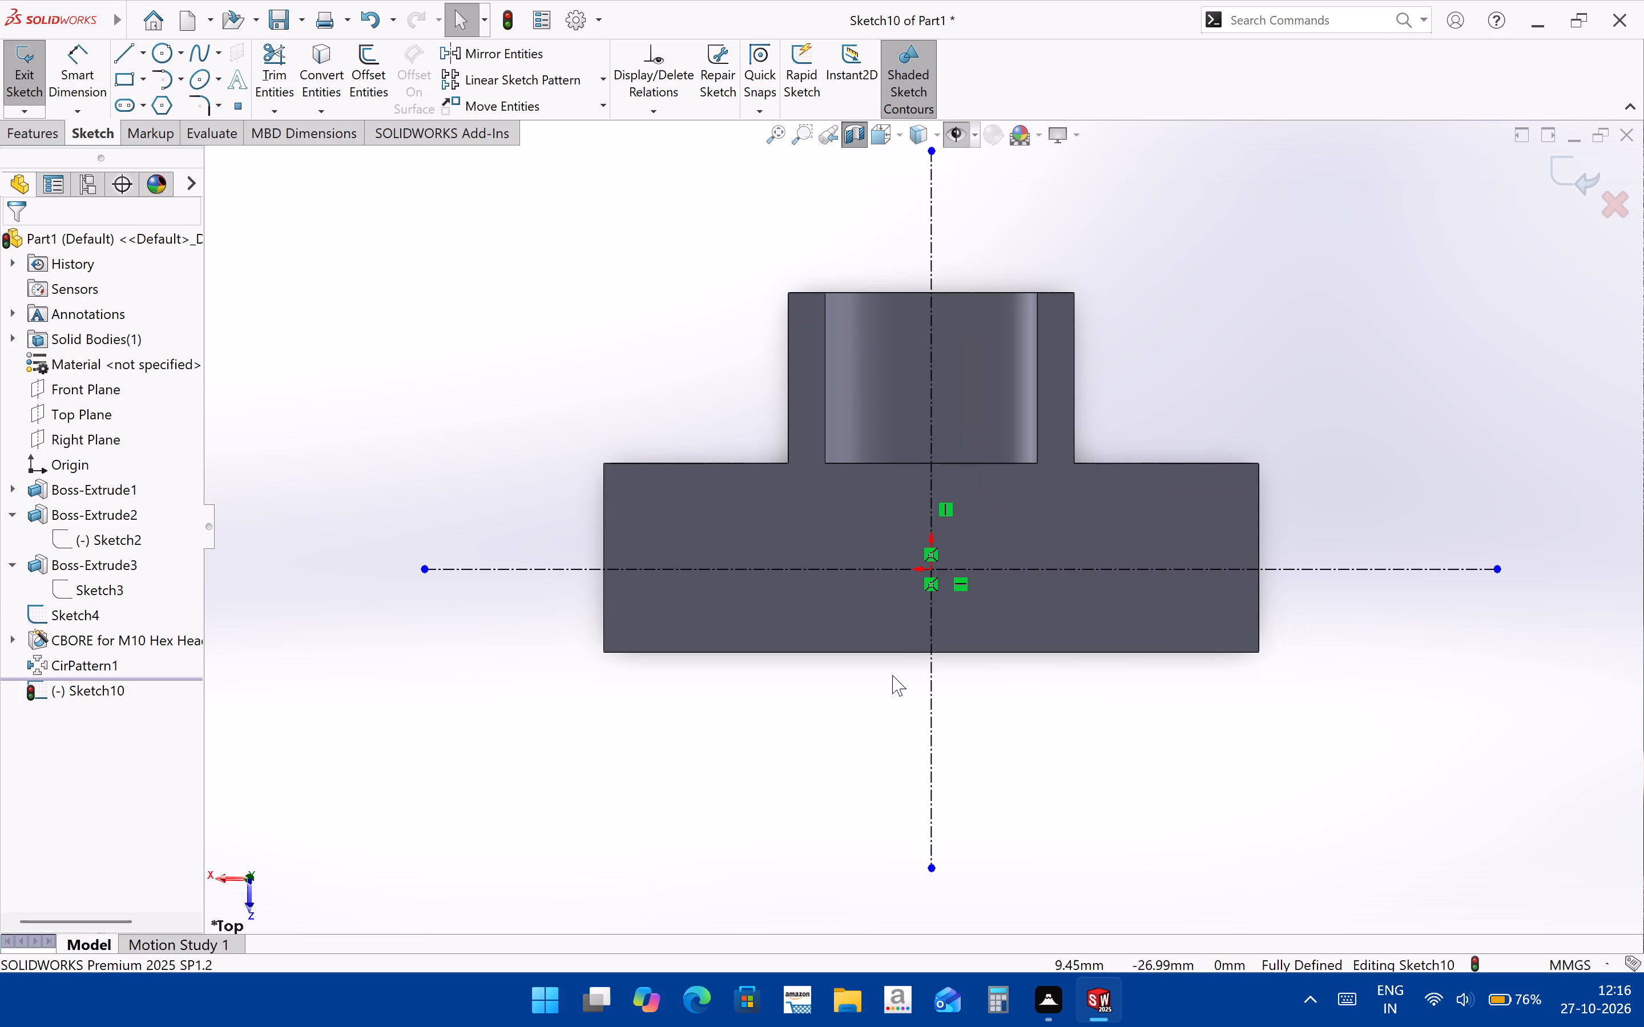
click(143, 79)
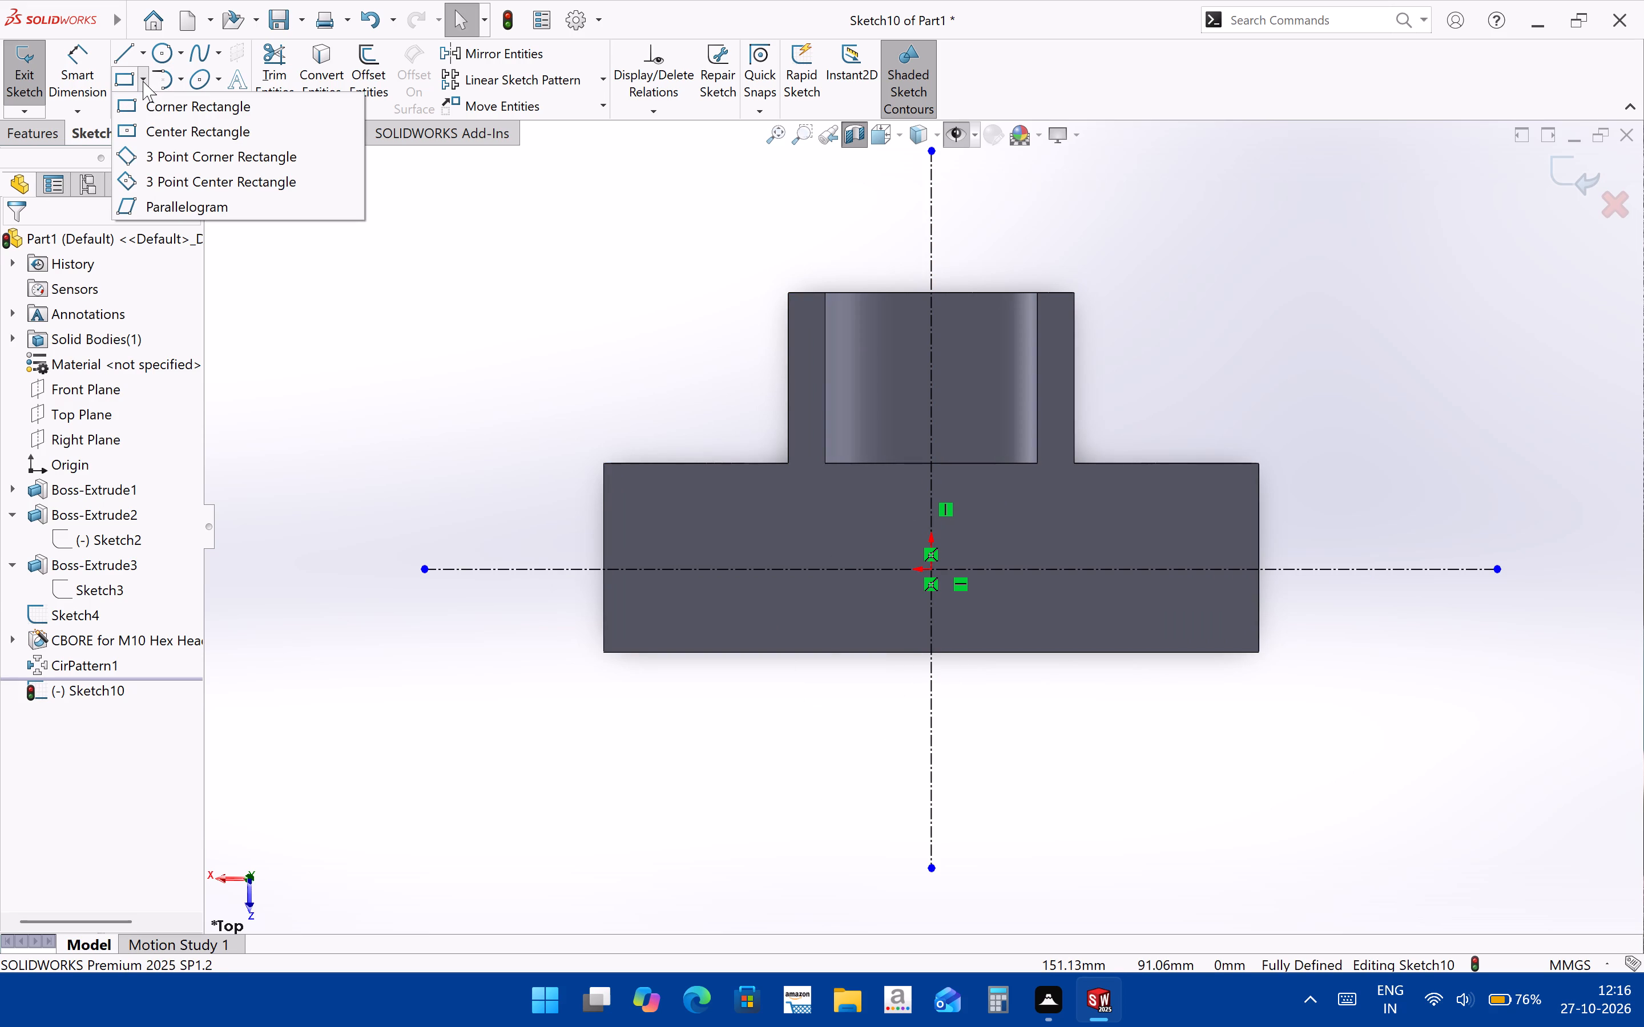
click(152, 115)
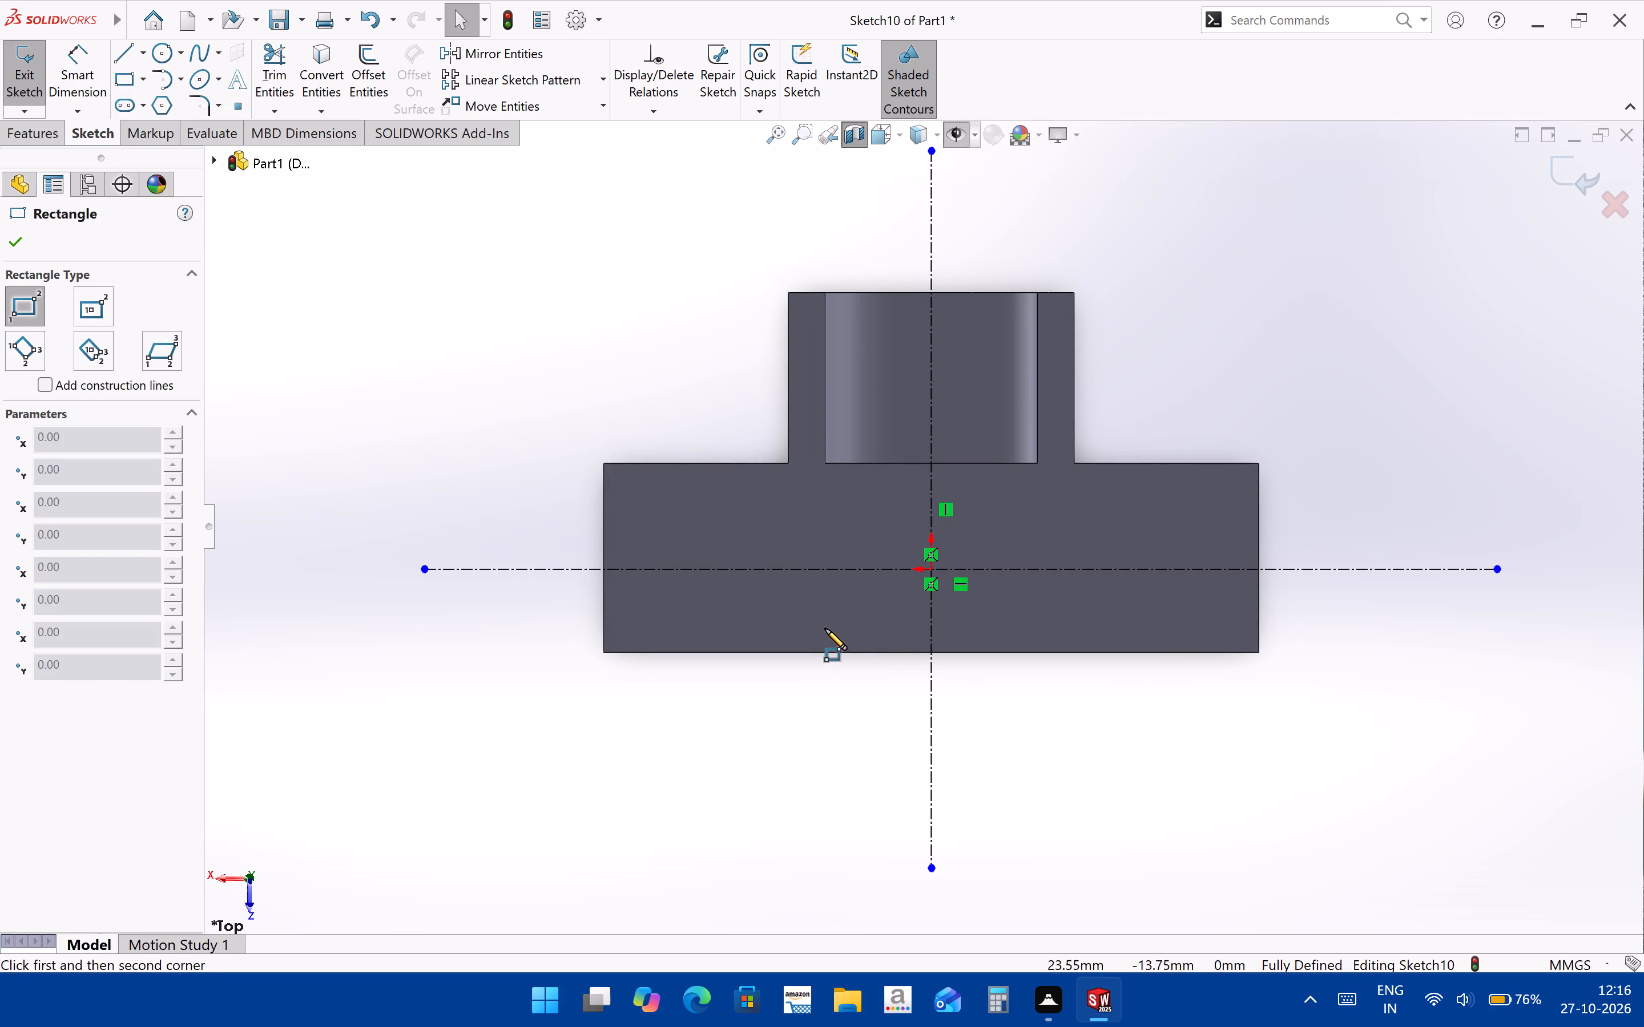
click(833, 626)
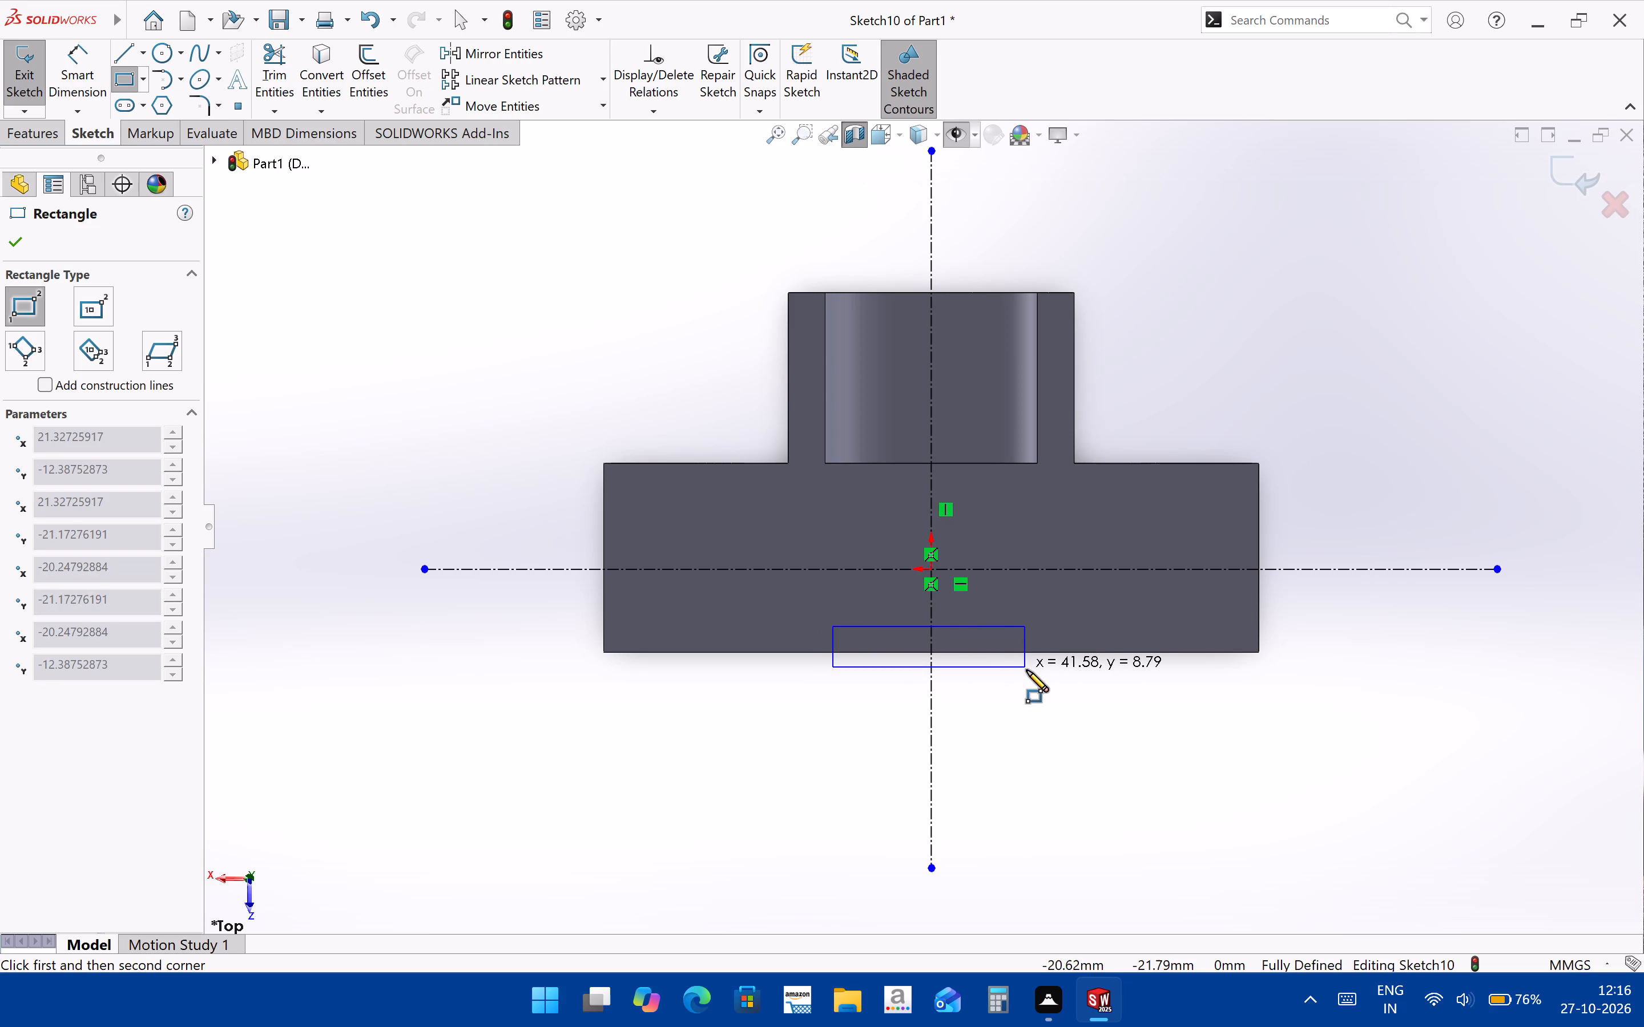
click(1035, 669)
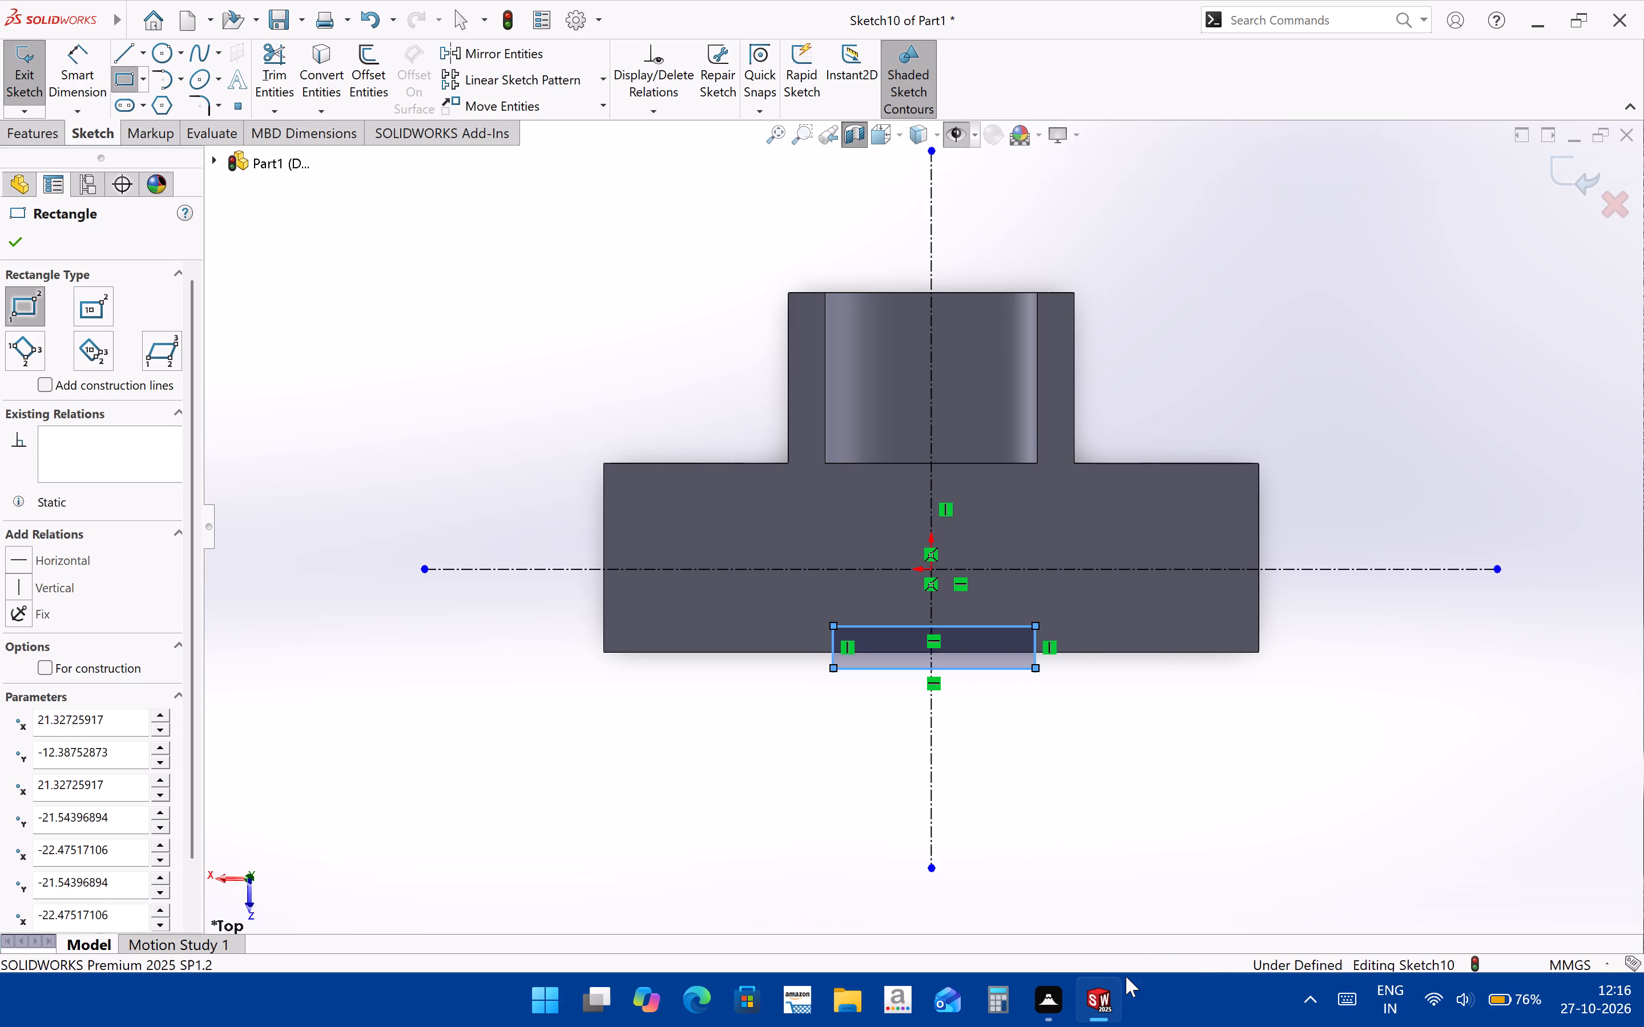
scroll(1013, 657, down, 3)
key(Escape)
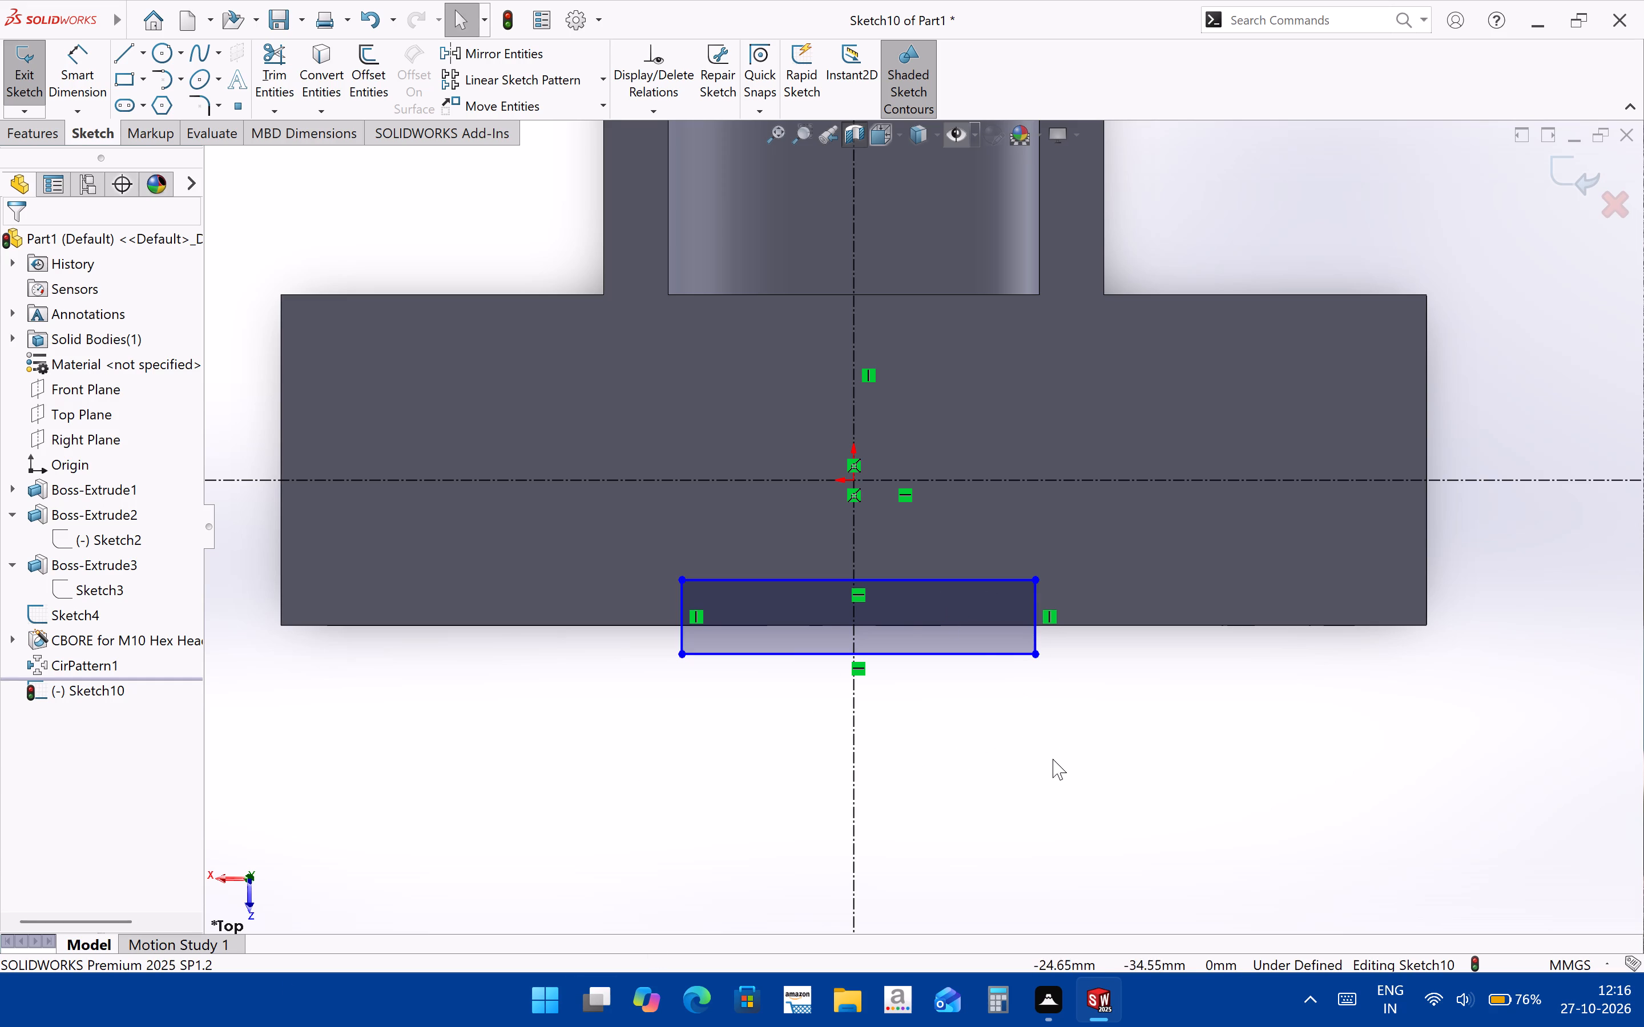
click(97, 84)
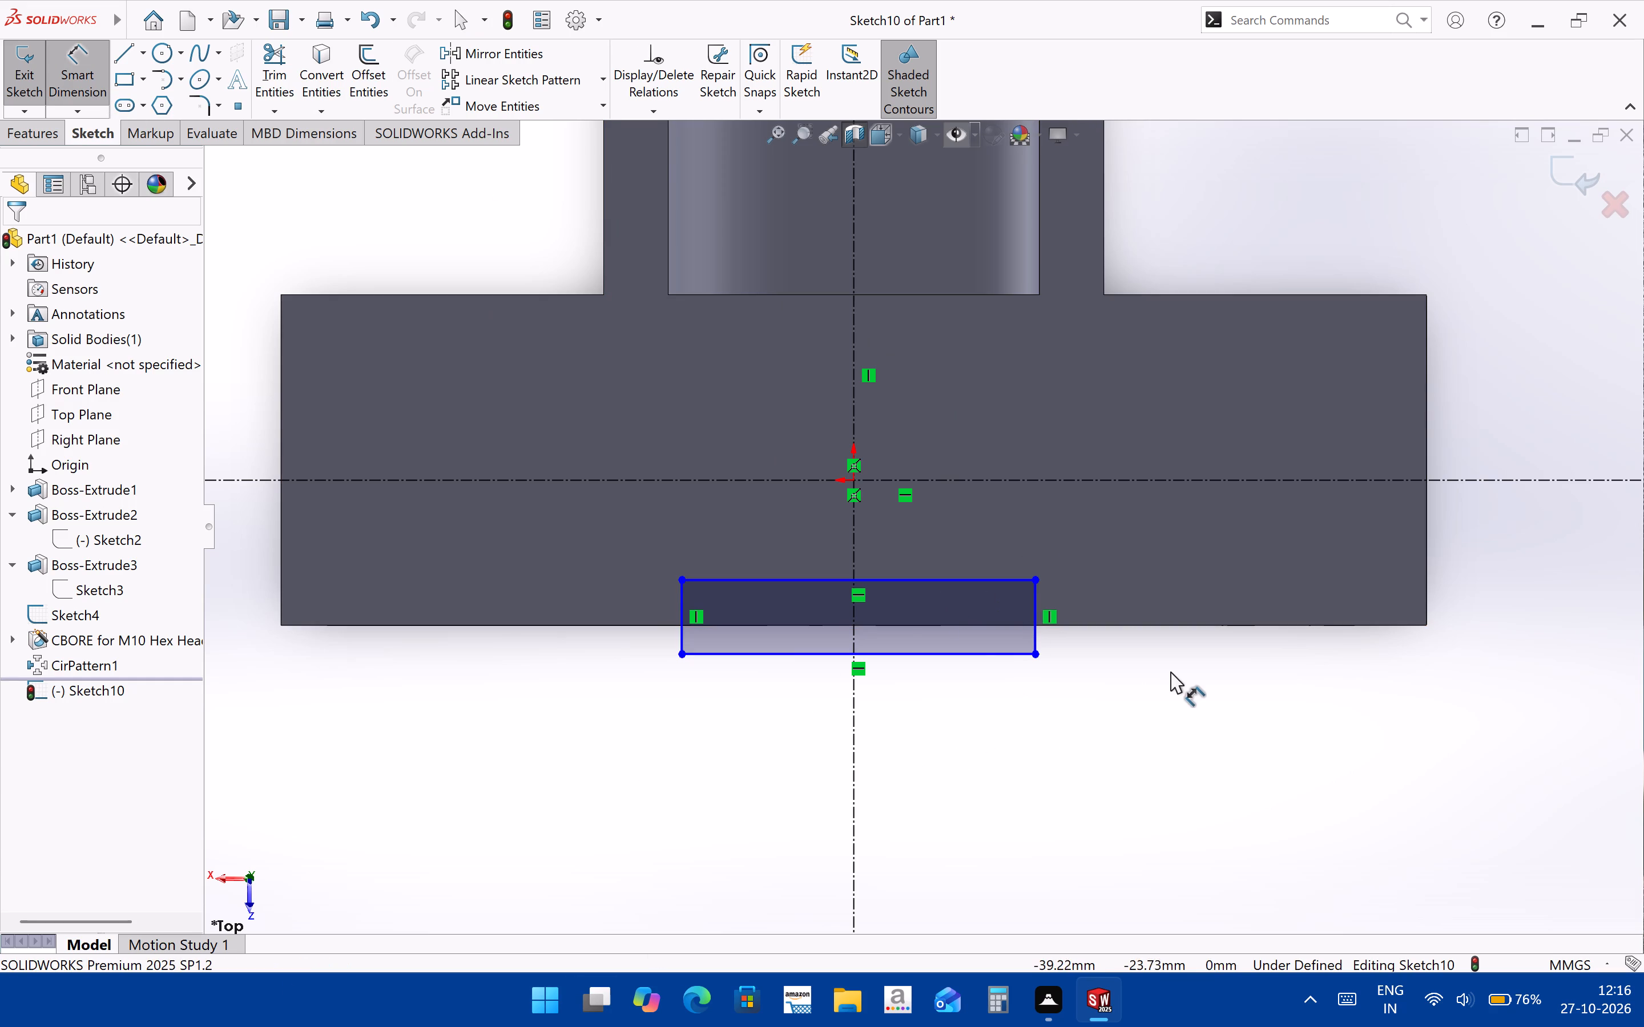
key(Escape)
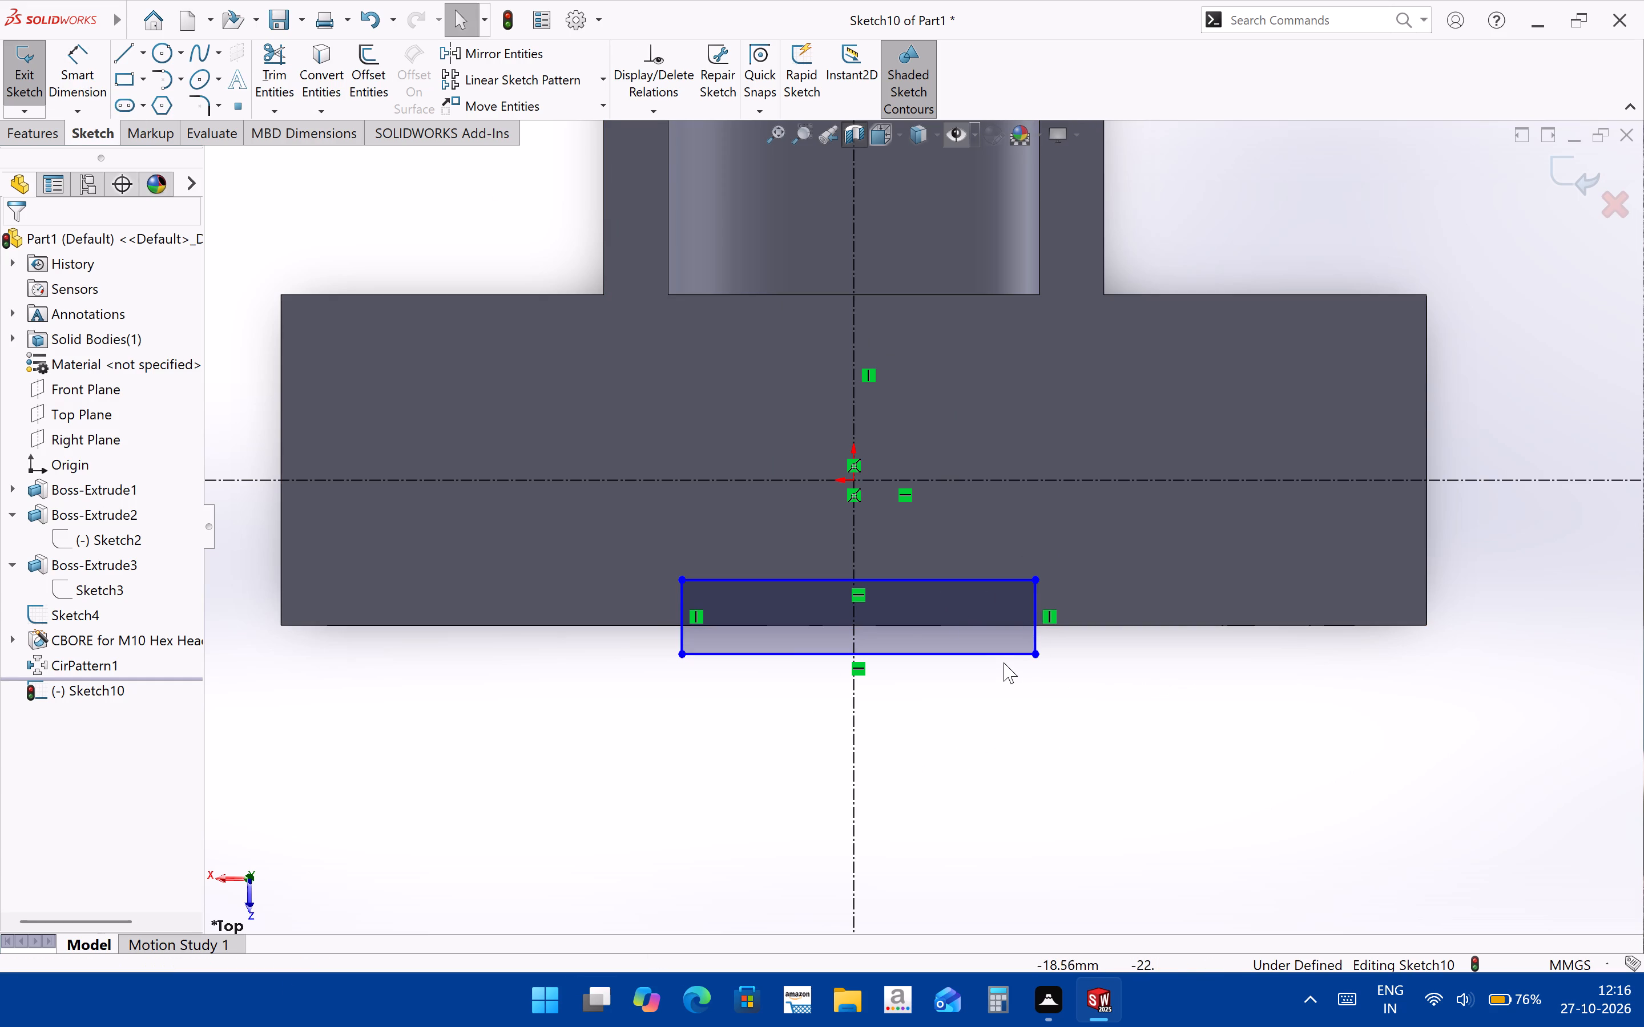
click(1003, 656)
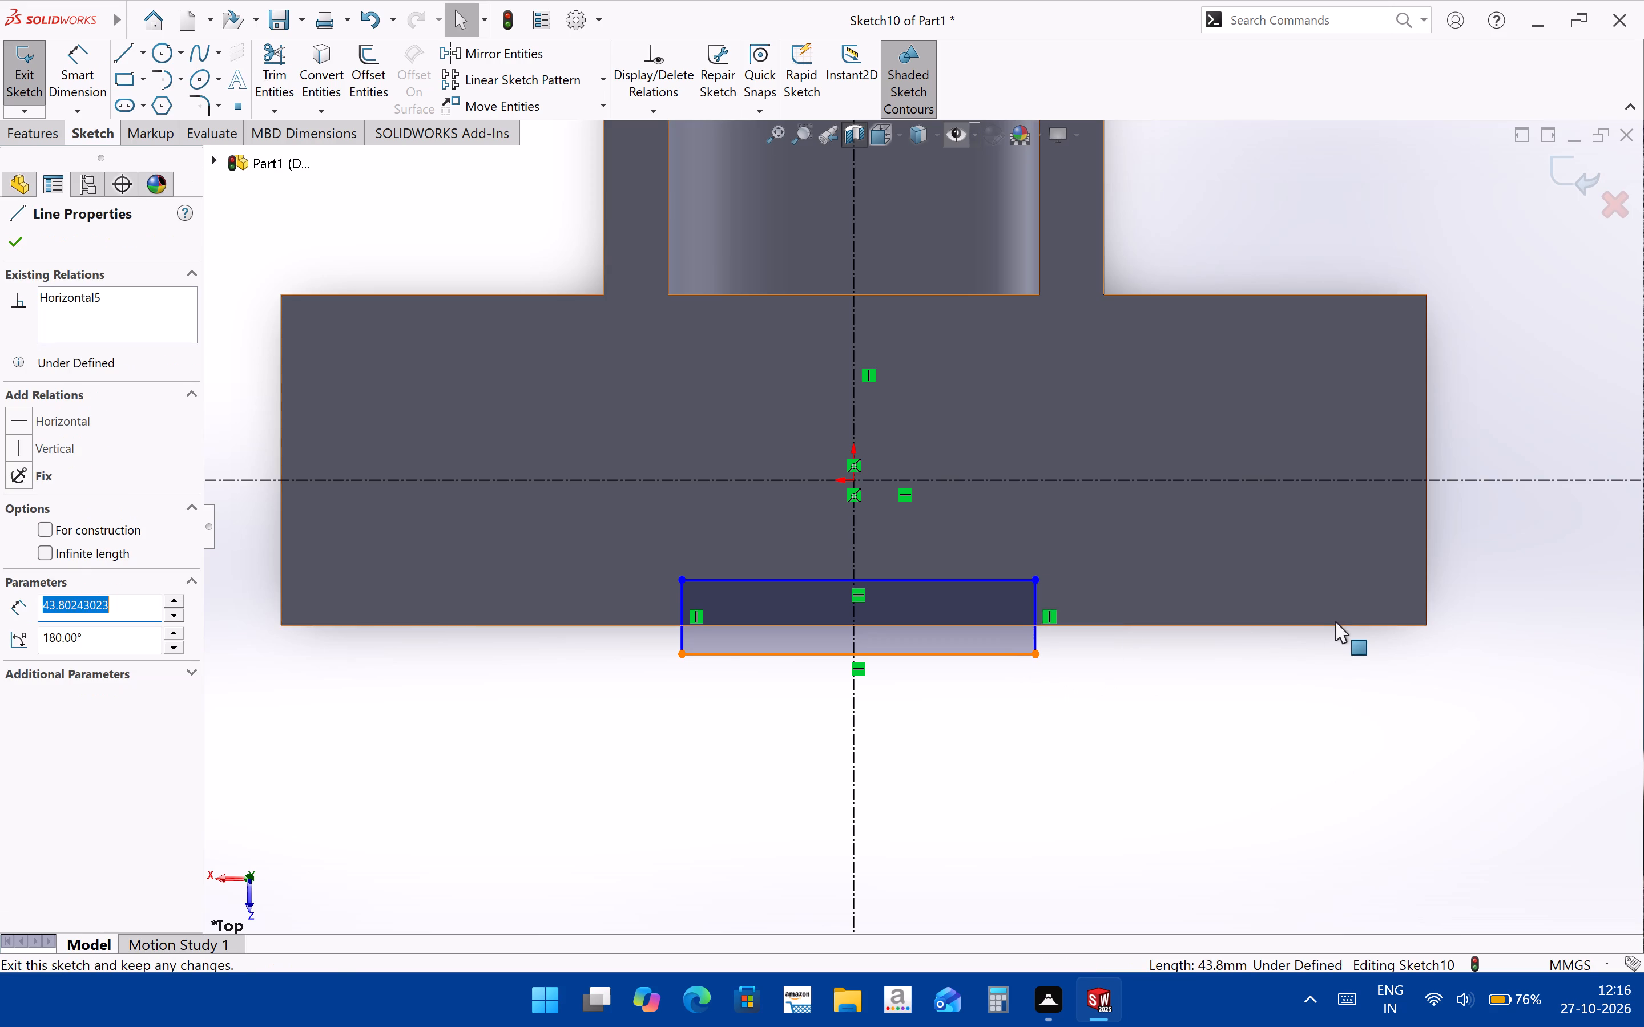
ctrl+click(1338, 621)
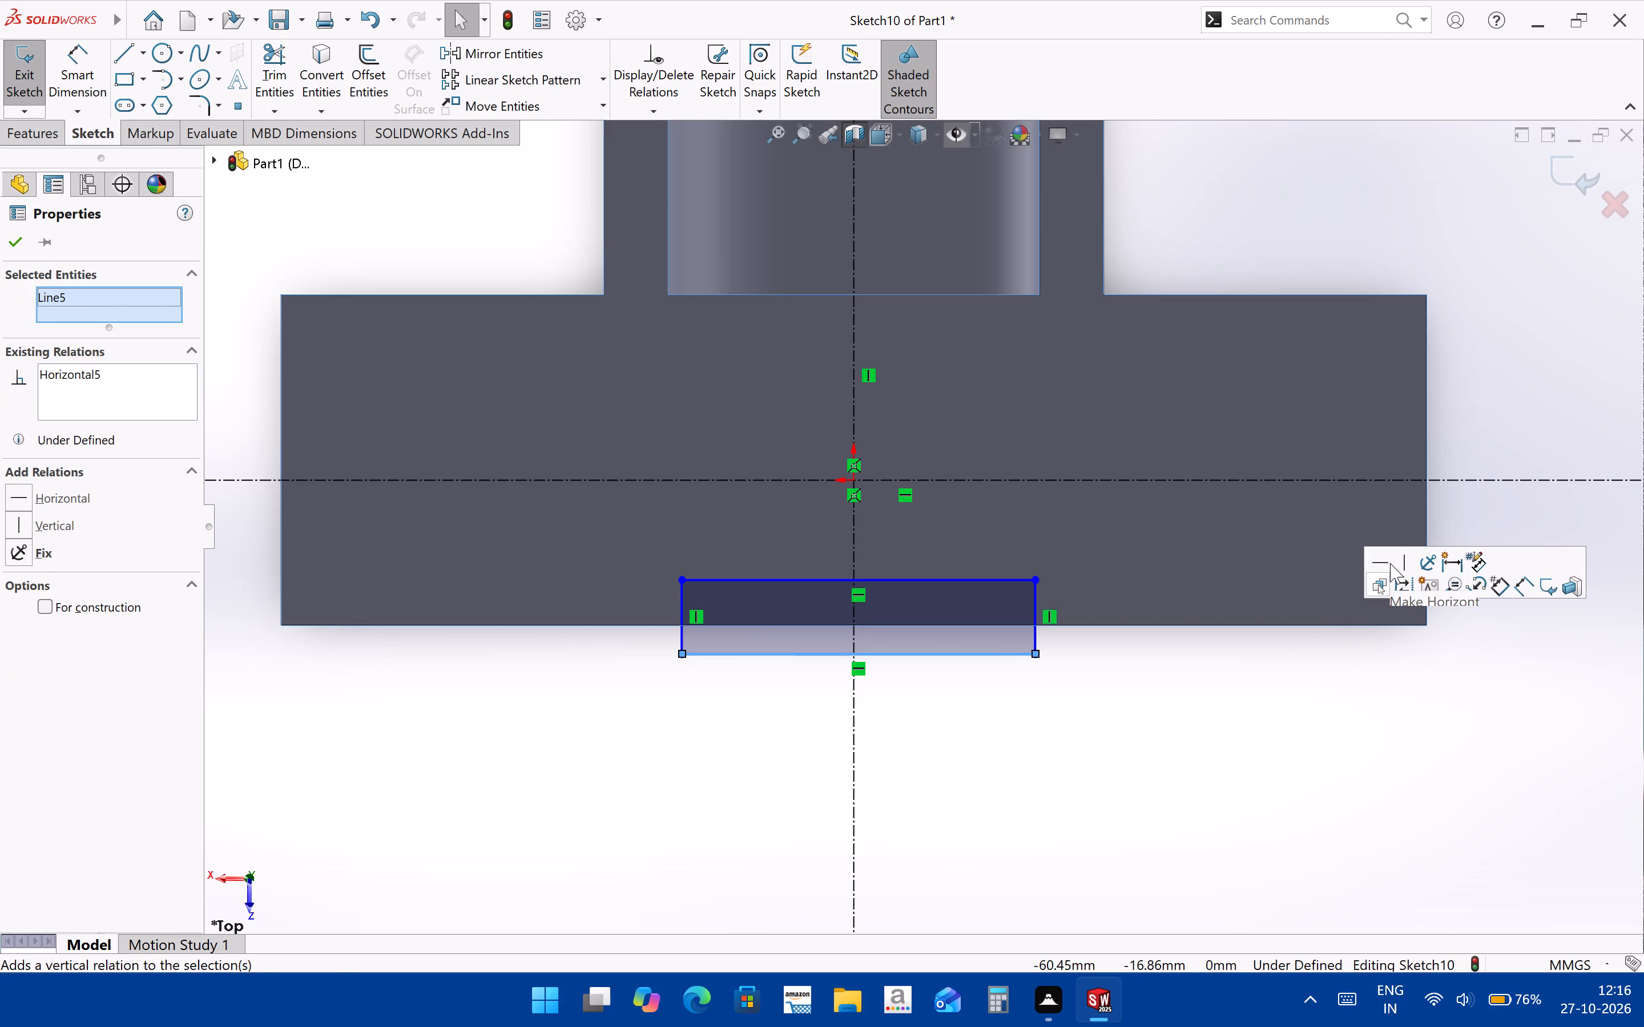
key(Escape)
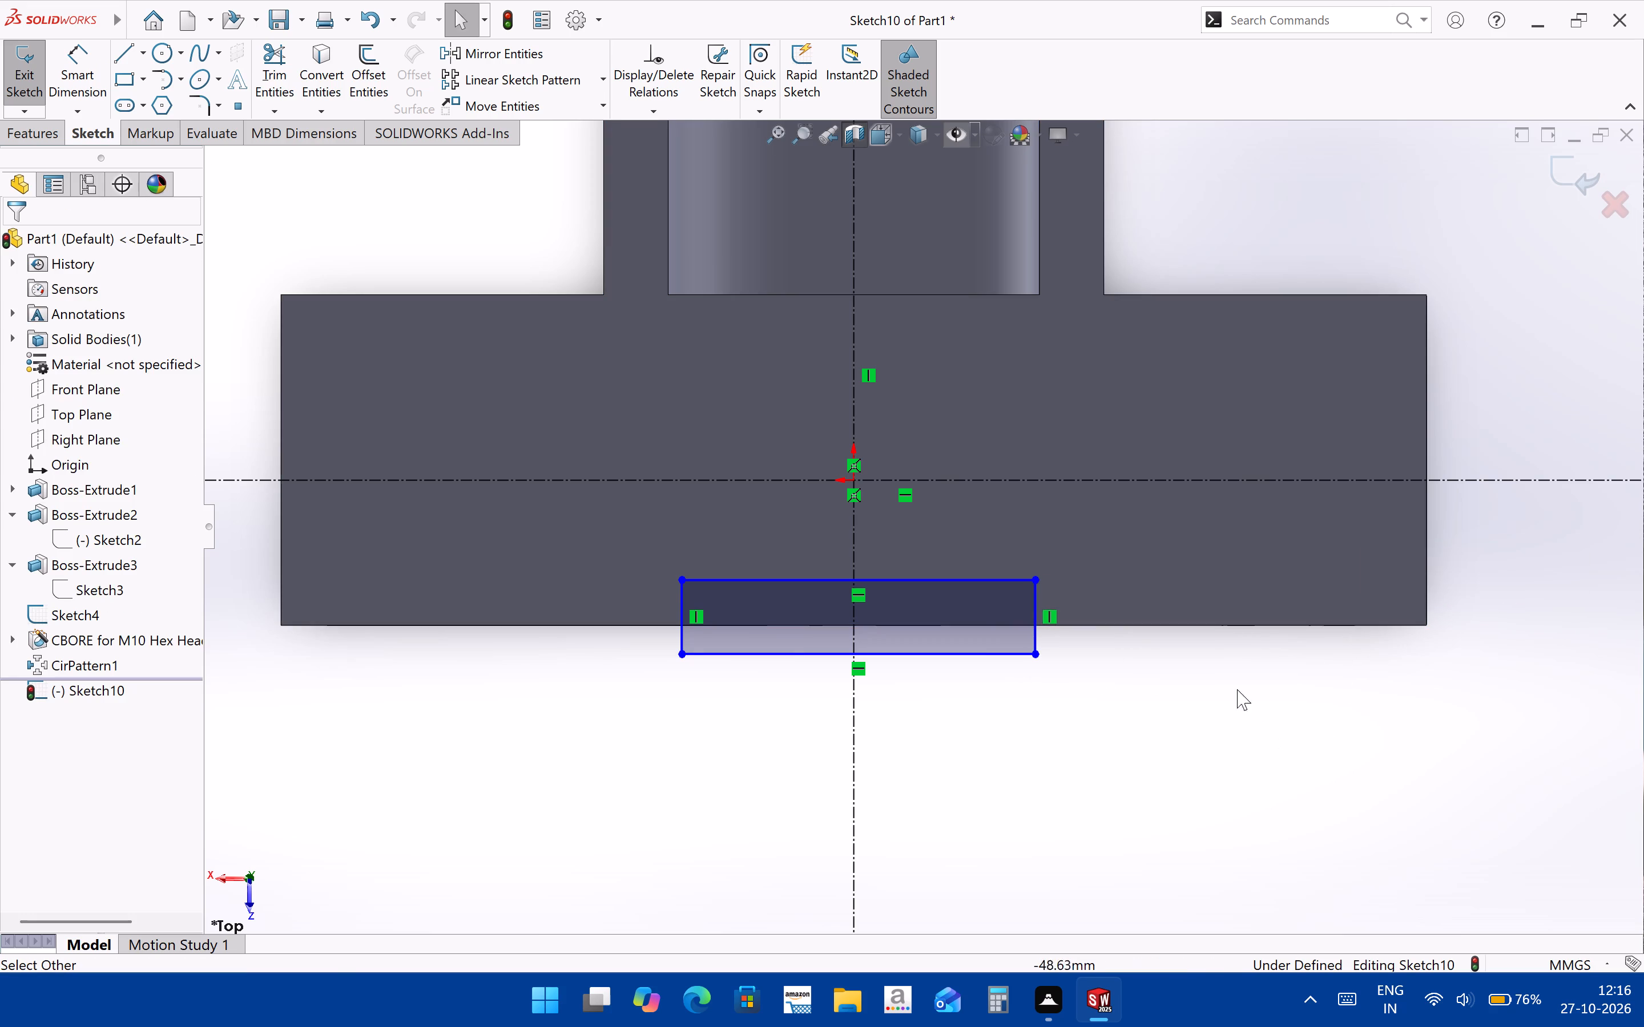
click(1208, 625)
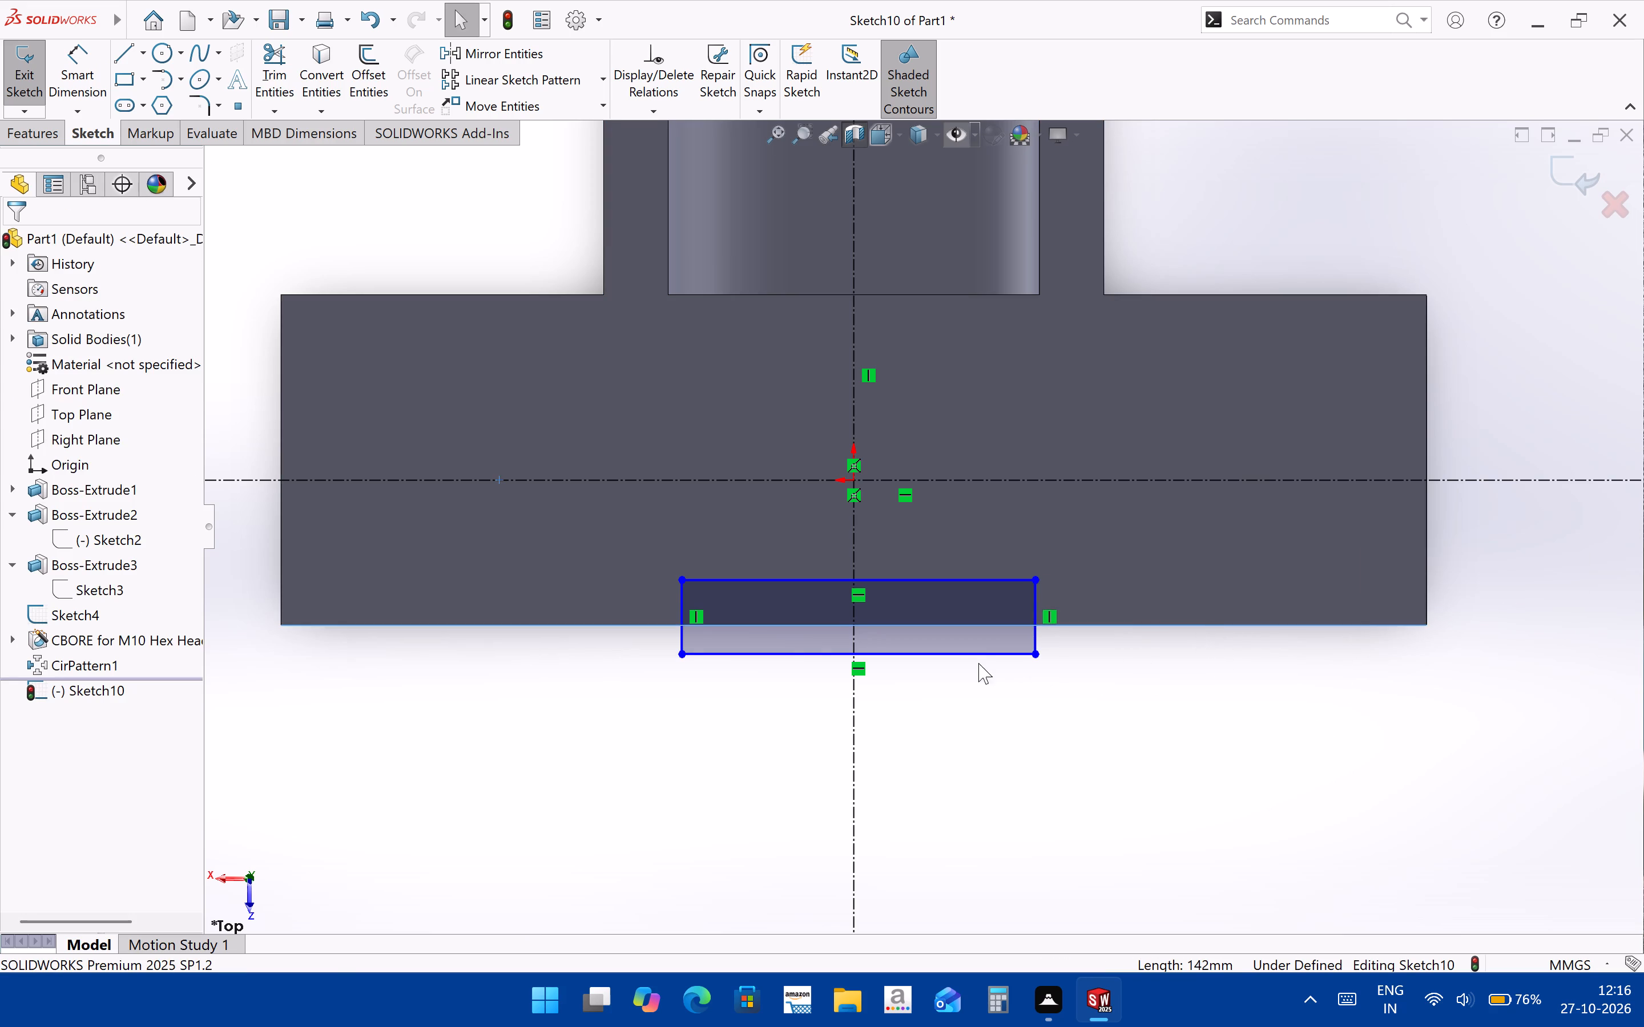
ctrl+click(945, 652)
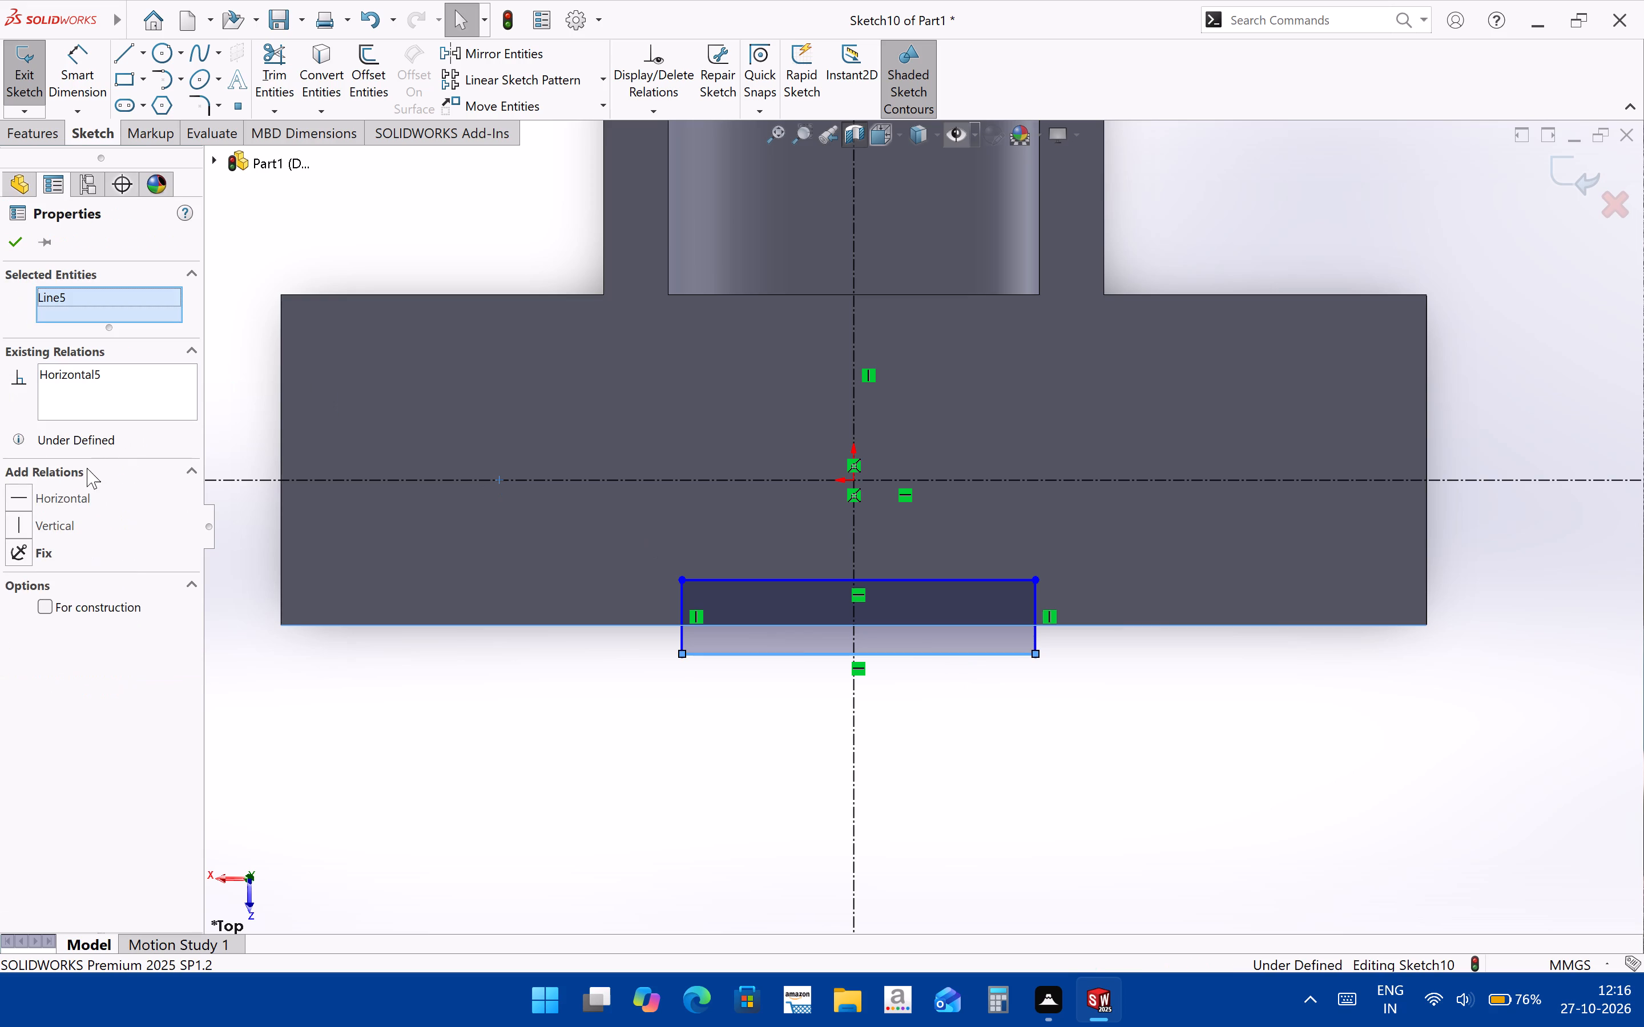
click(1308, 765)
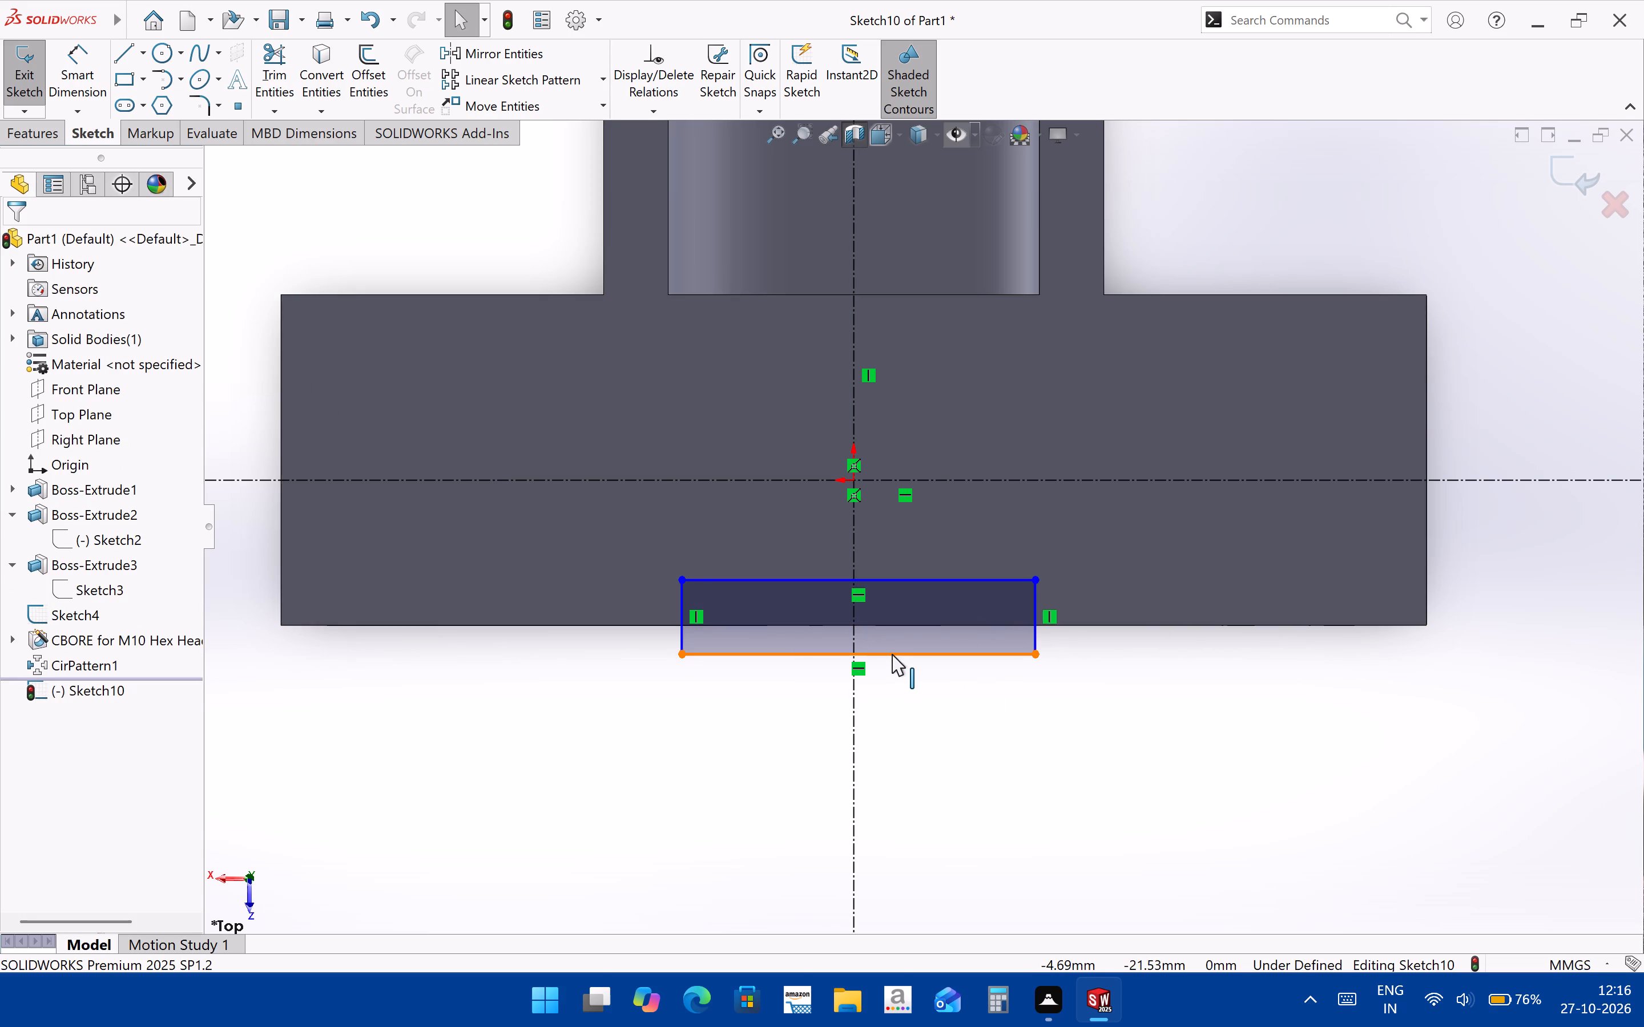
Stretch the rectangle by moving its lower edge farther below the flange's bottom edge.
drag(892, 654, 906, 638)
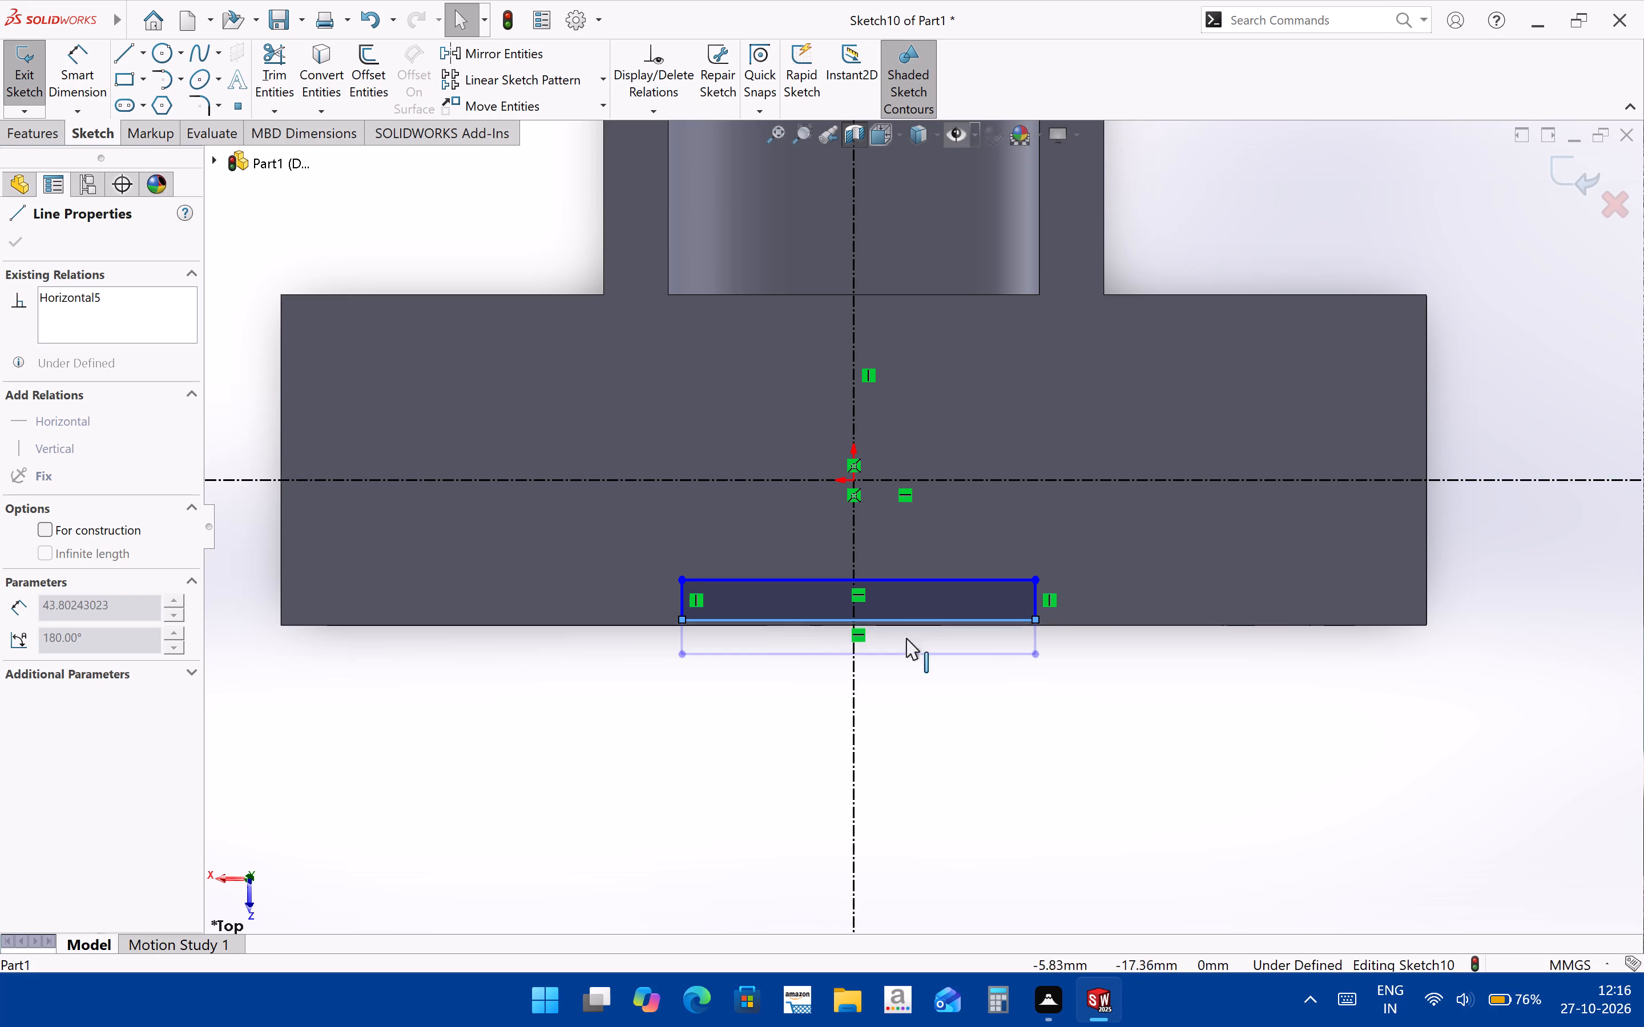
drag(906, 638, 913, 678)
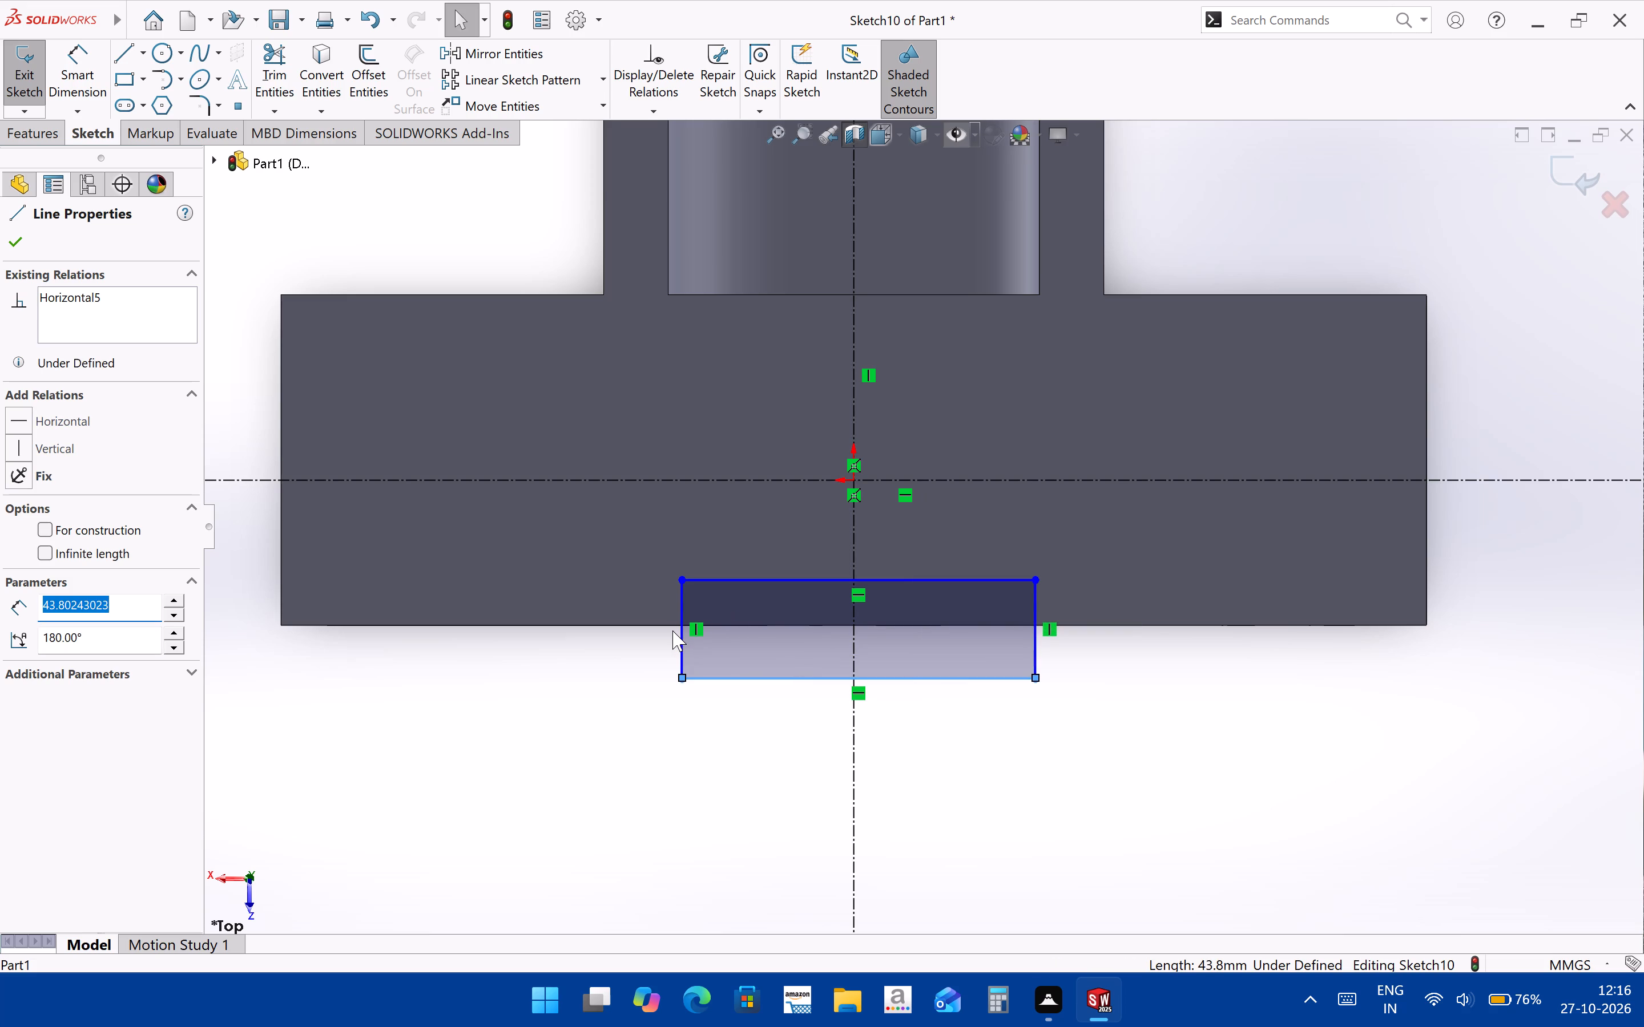
Dimension the rectangle's upper edge 18 mm from the flange's bottom edge.
click(107, 88)
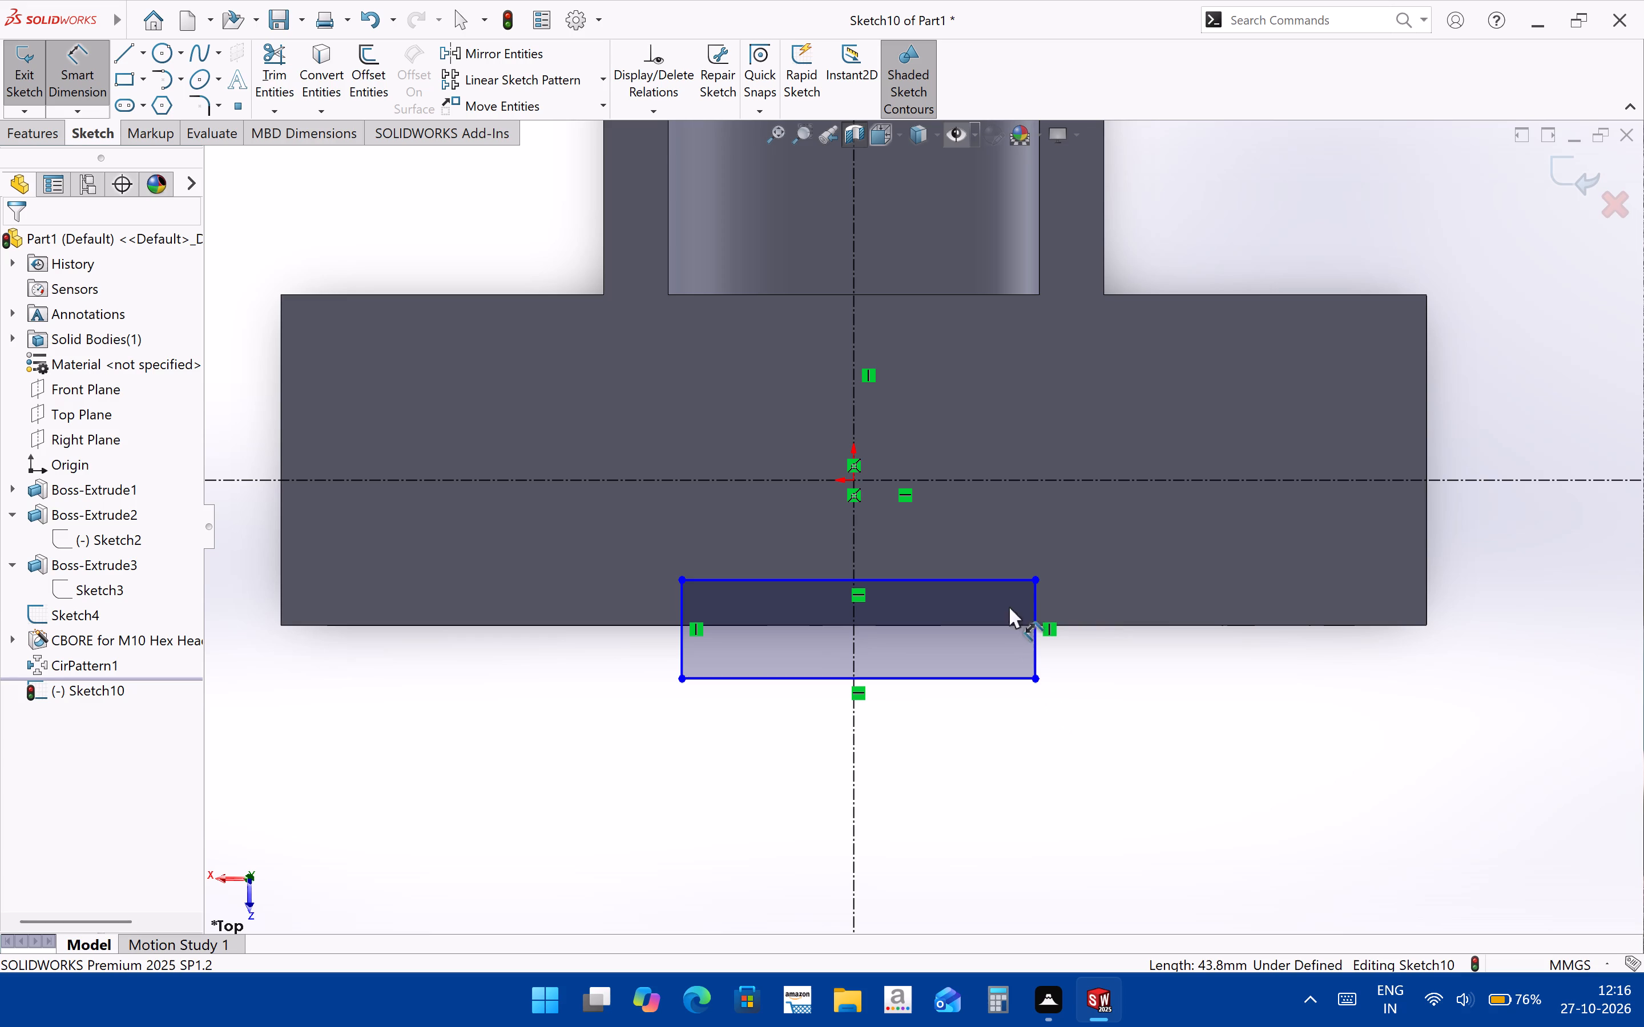
click(1005, 583)
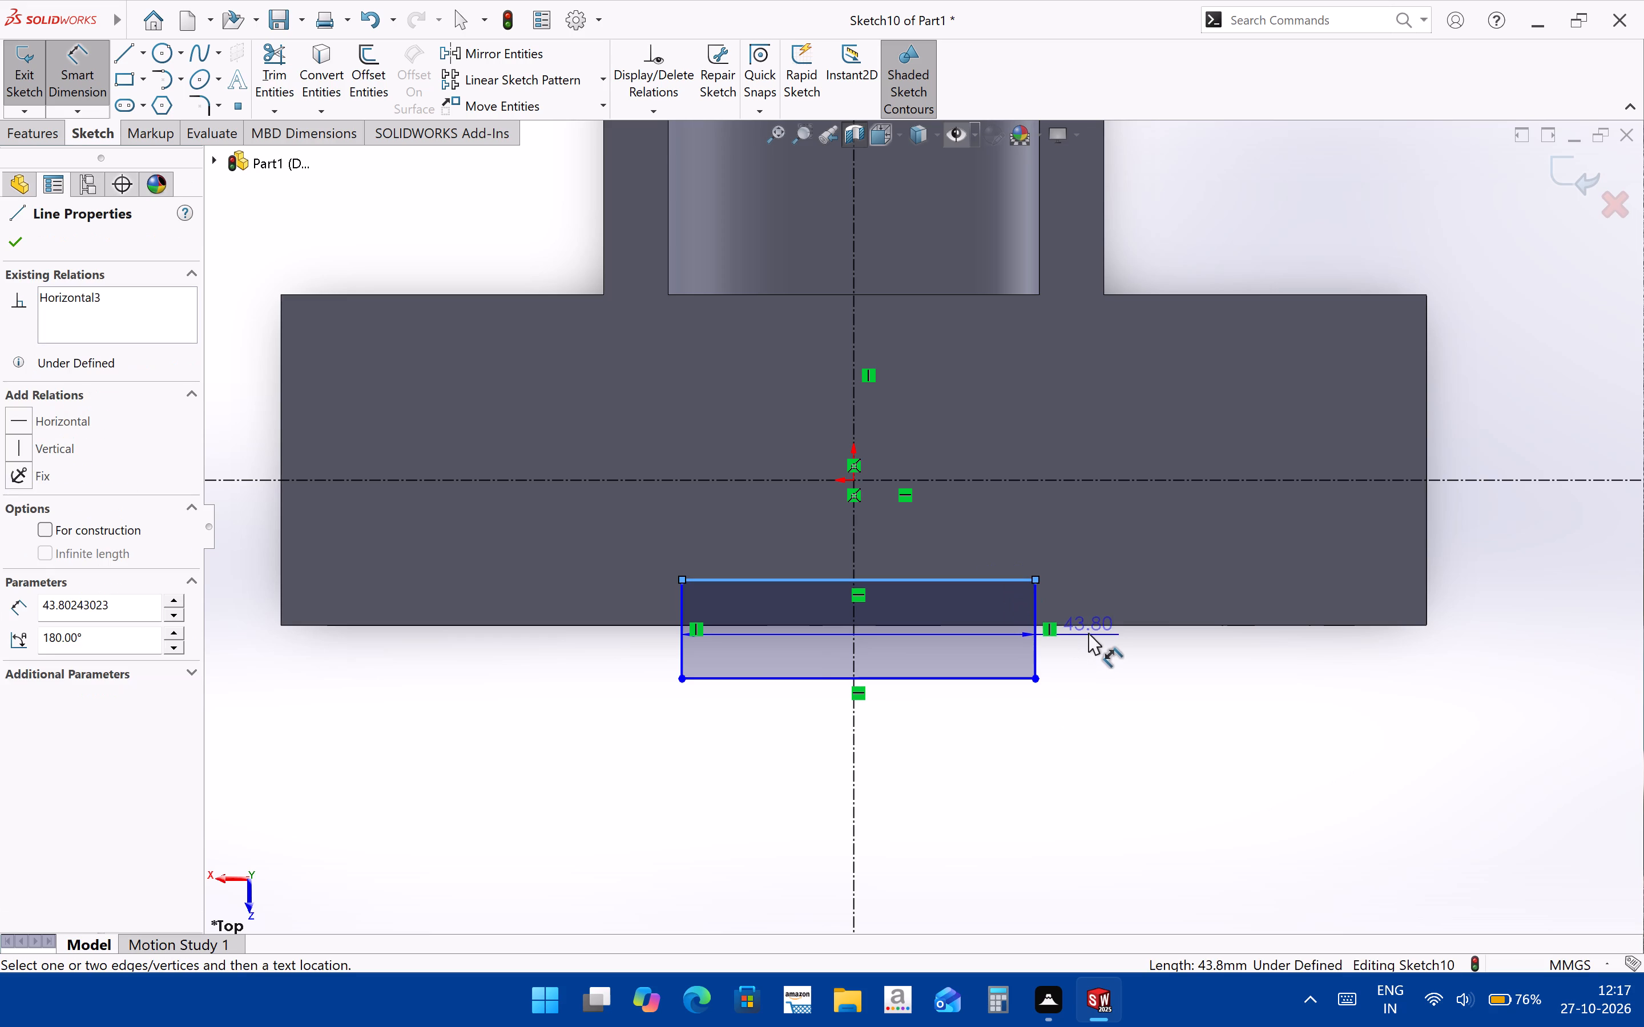
ctrl+click(1088, 627)
click(1096, 587)
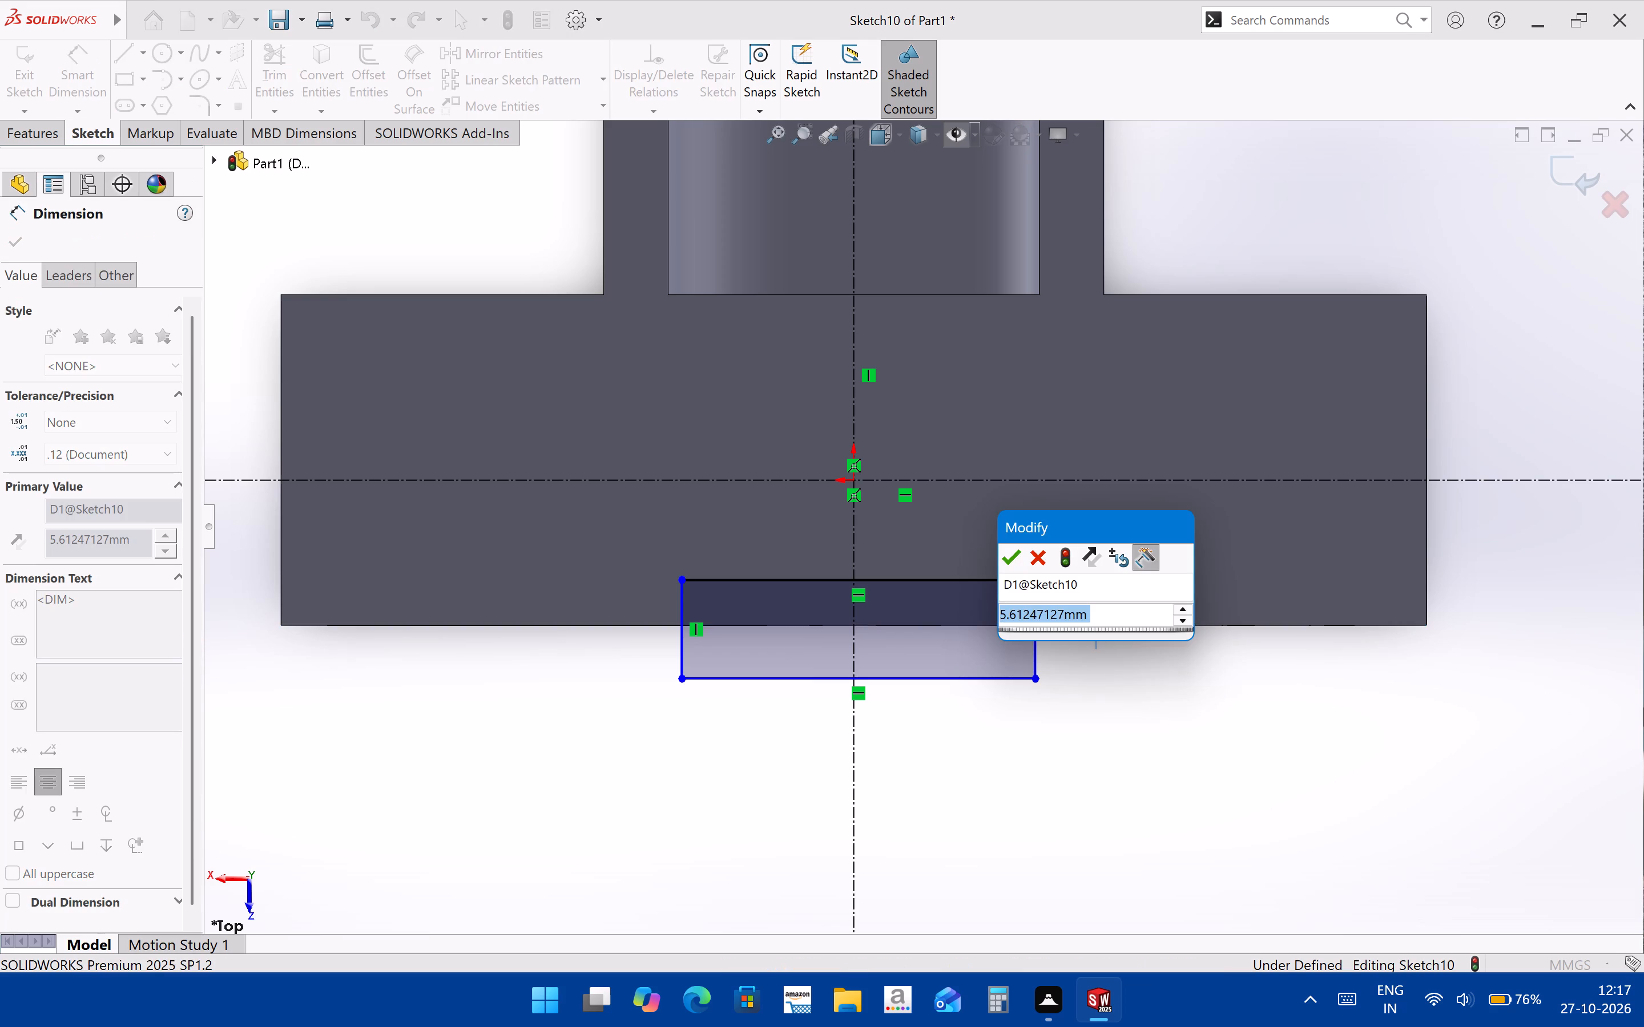
text(18)
key(Return)
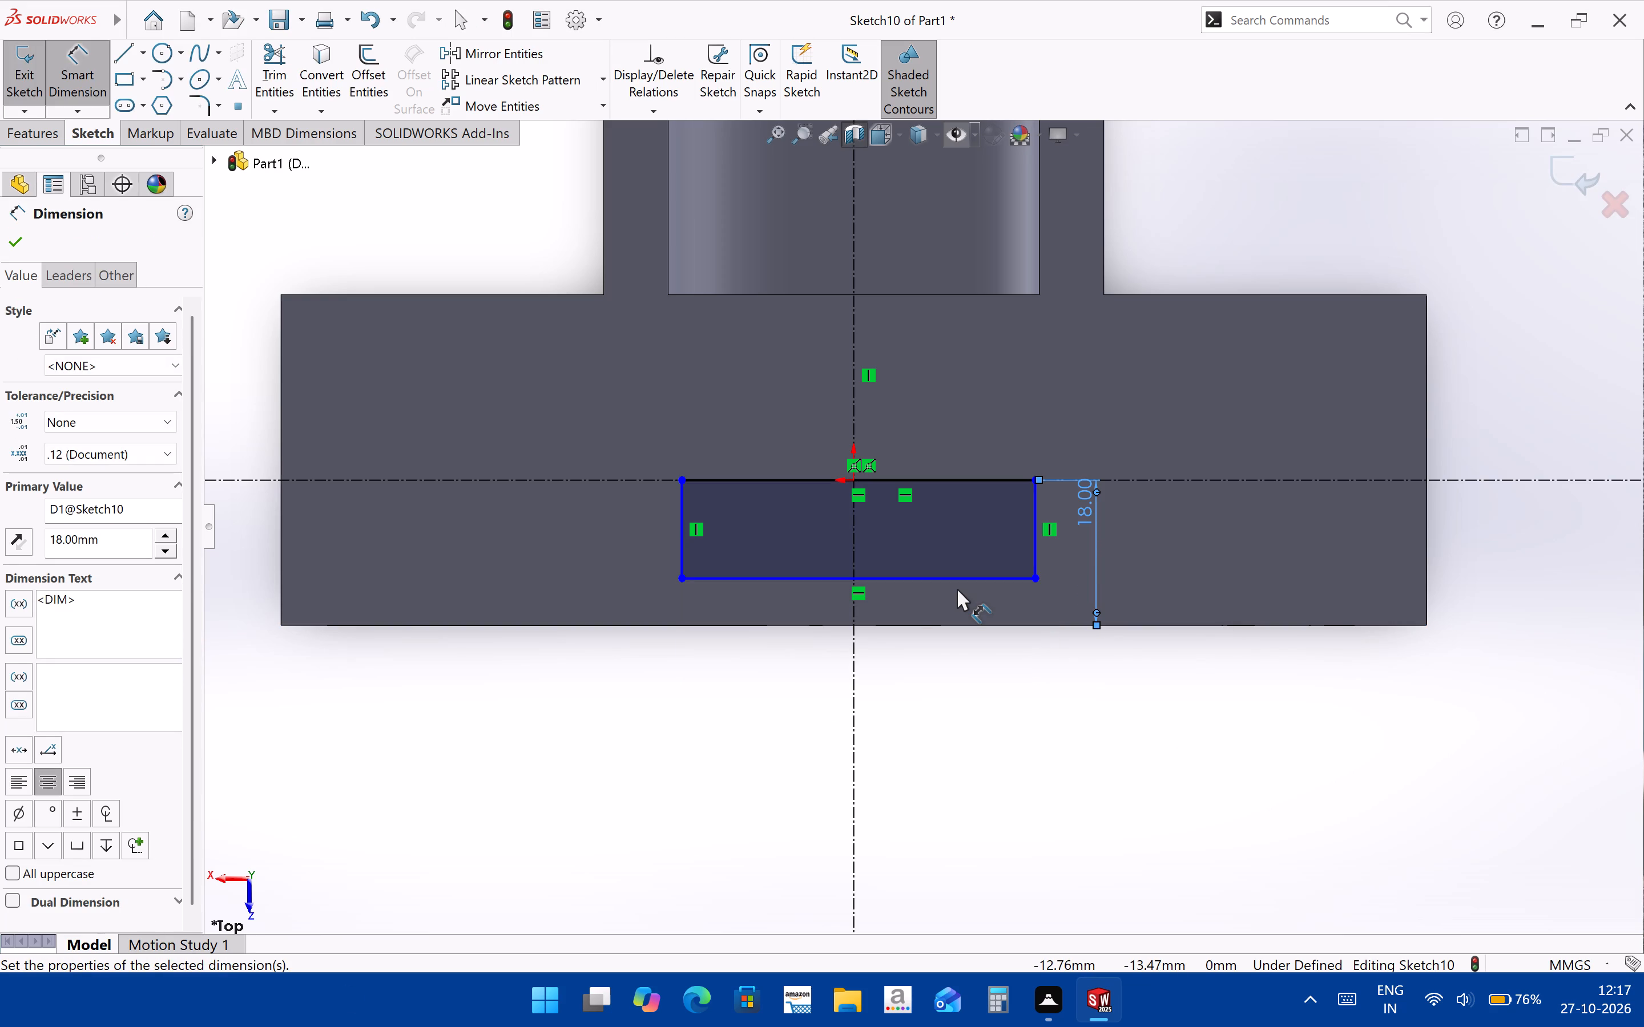
Dimension the rectangle's lower edge 0 mm from the flange's bottom edge so that the two coincide.
click(969, 580)
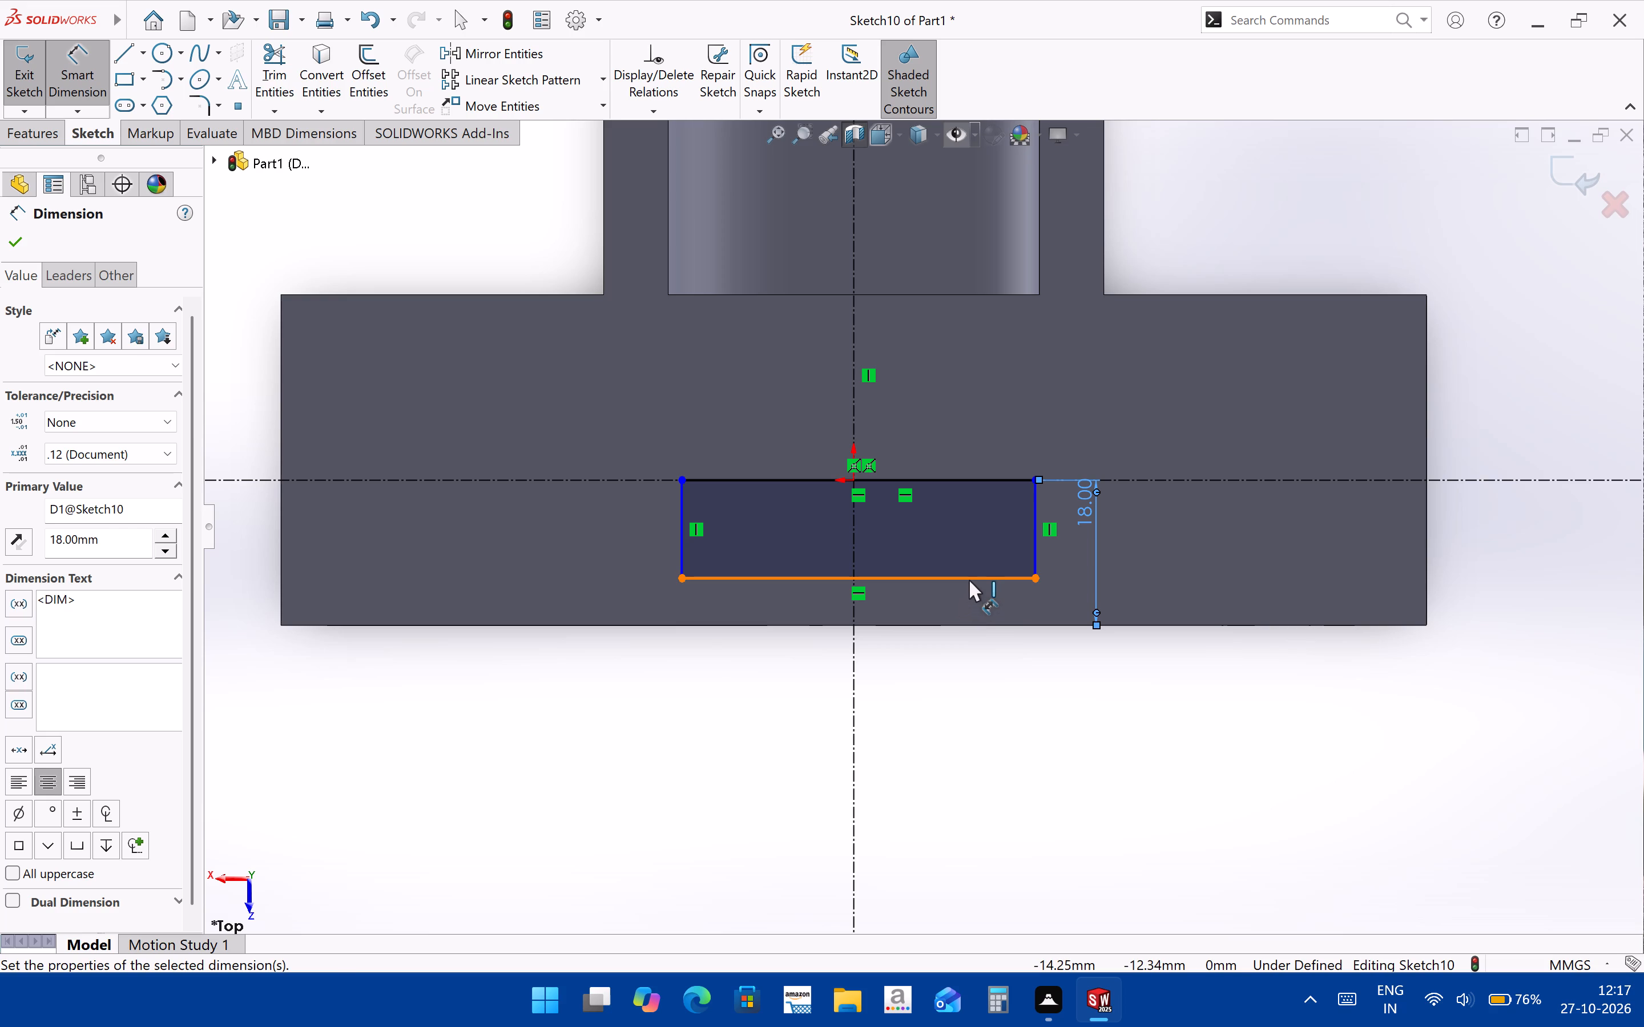
ctrl+click(977, 624)
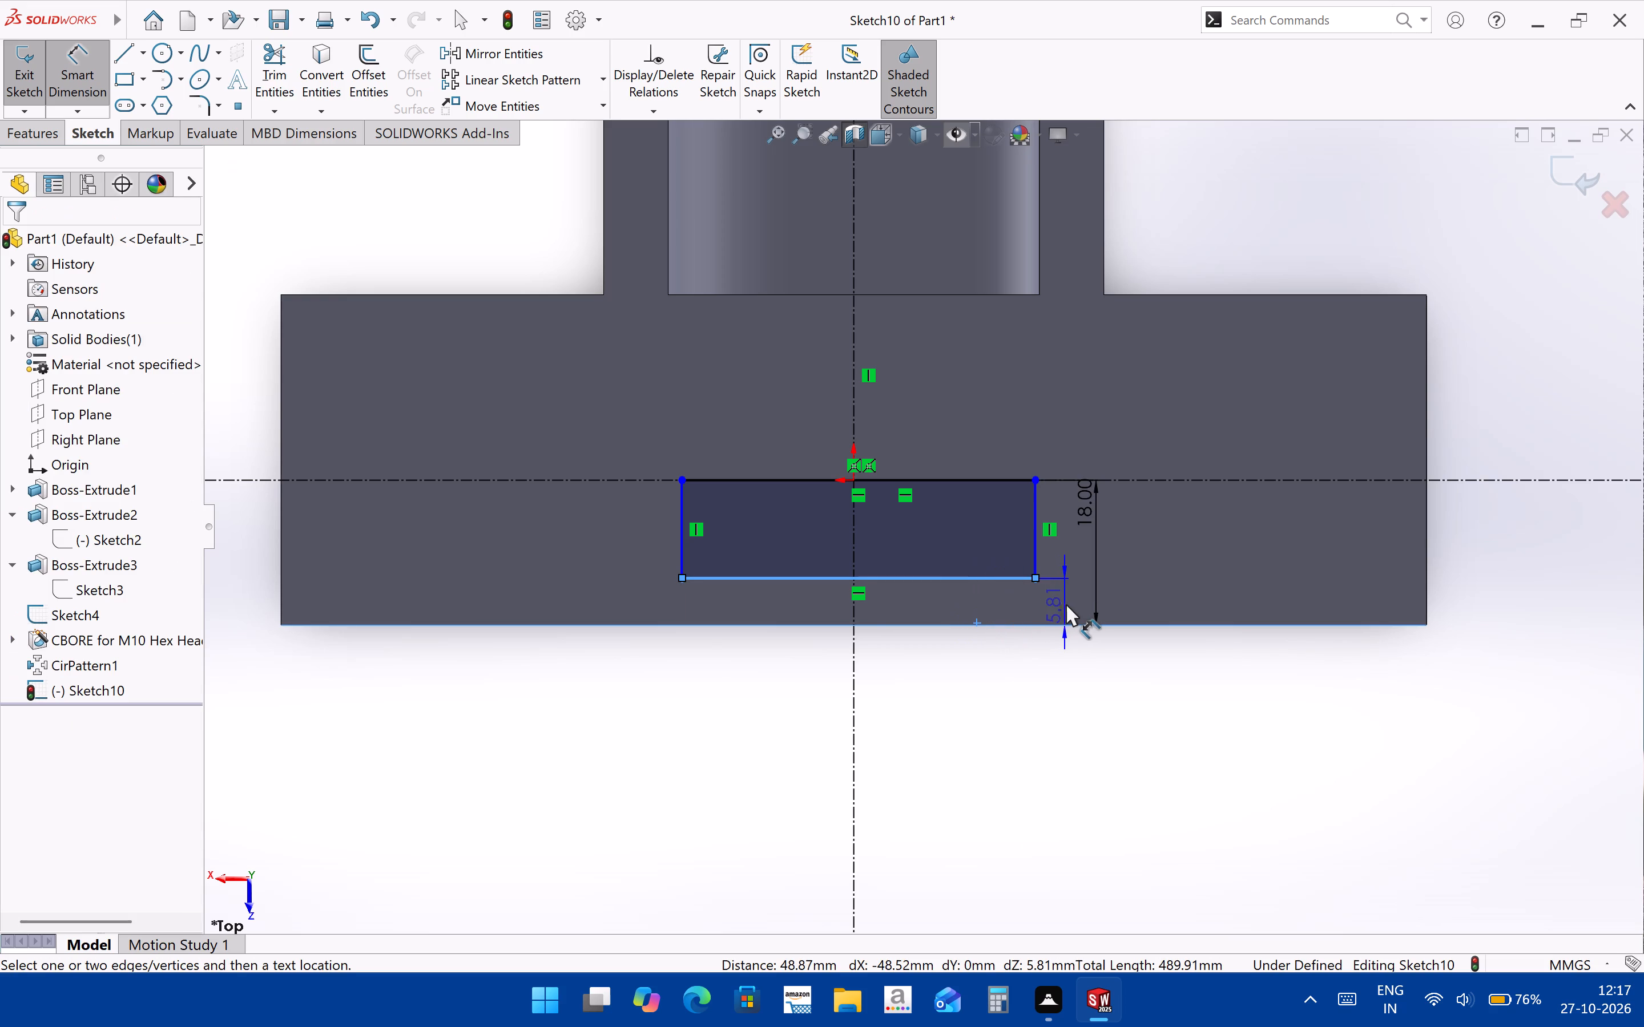
click(1066, 604)
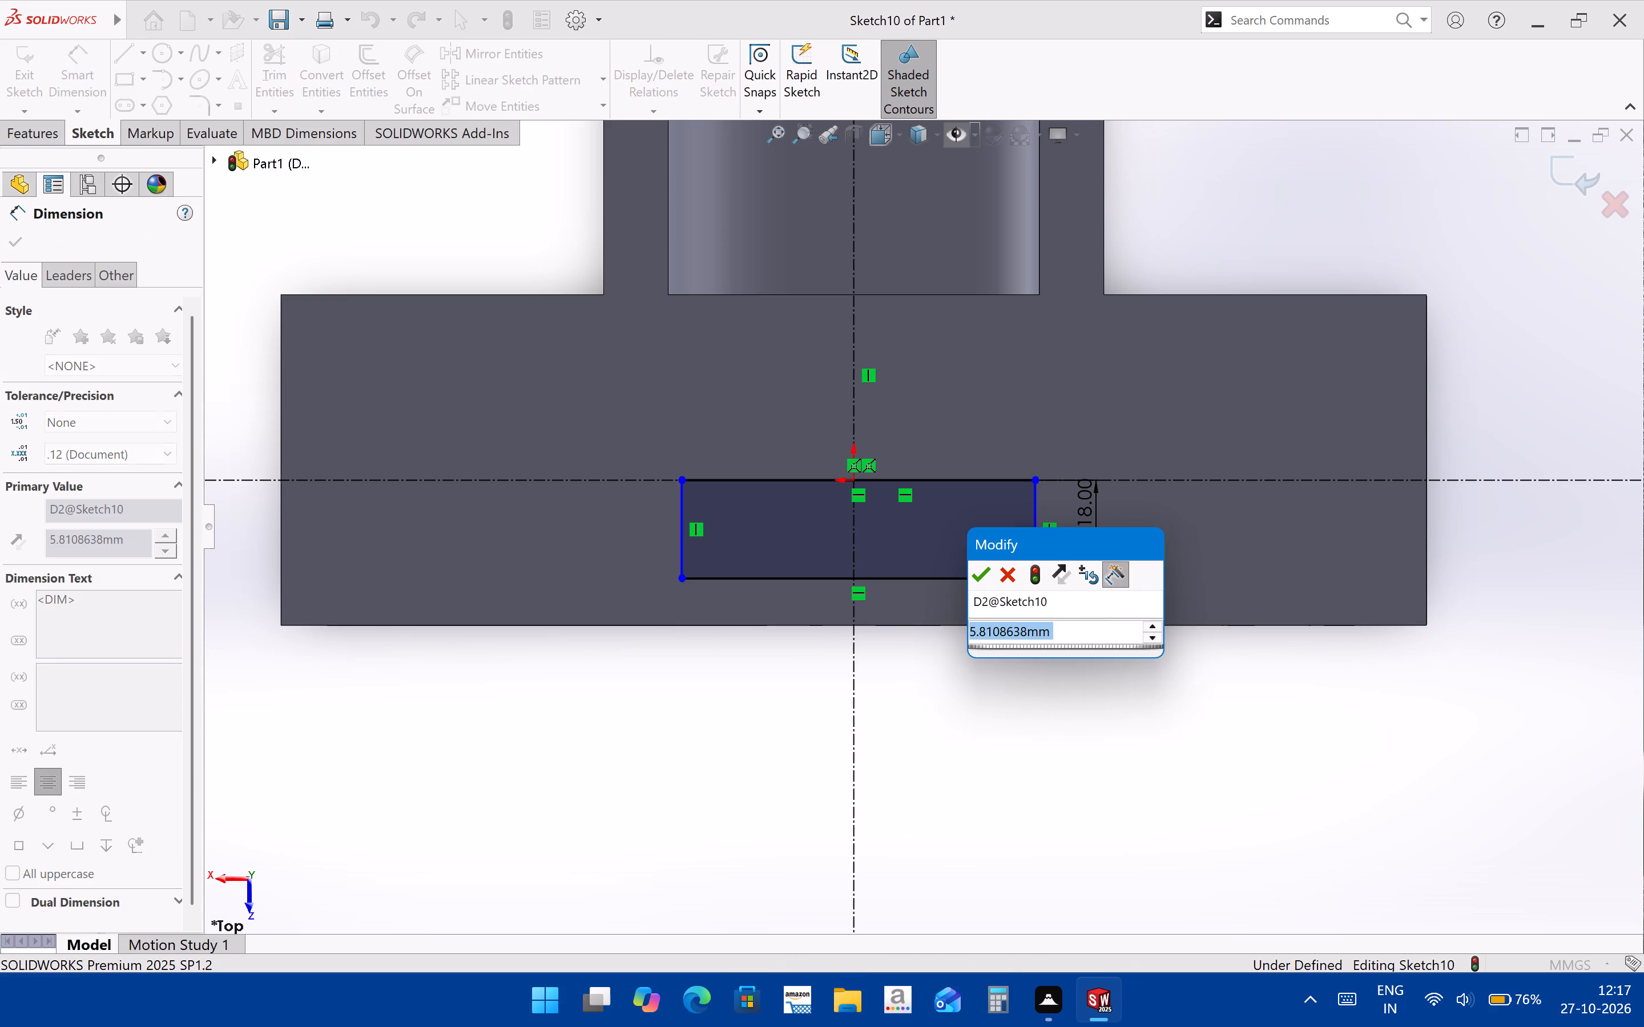
key(0)
key(Return)
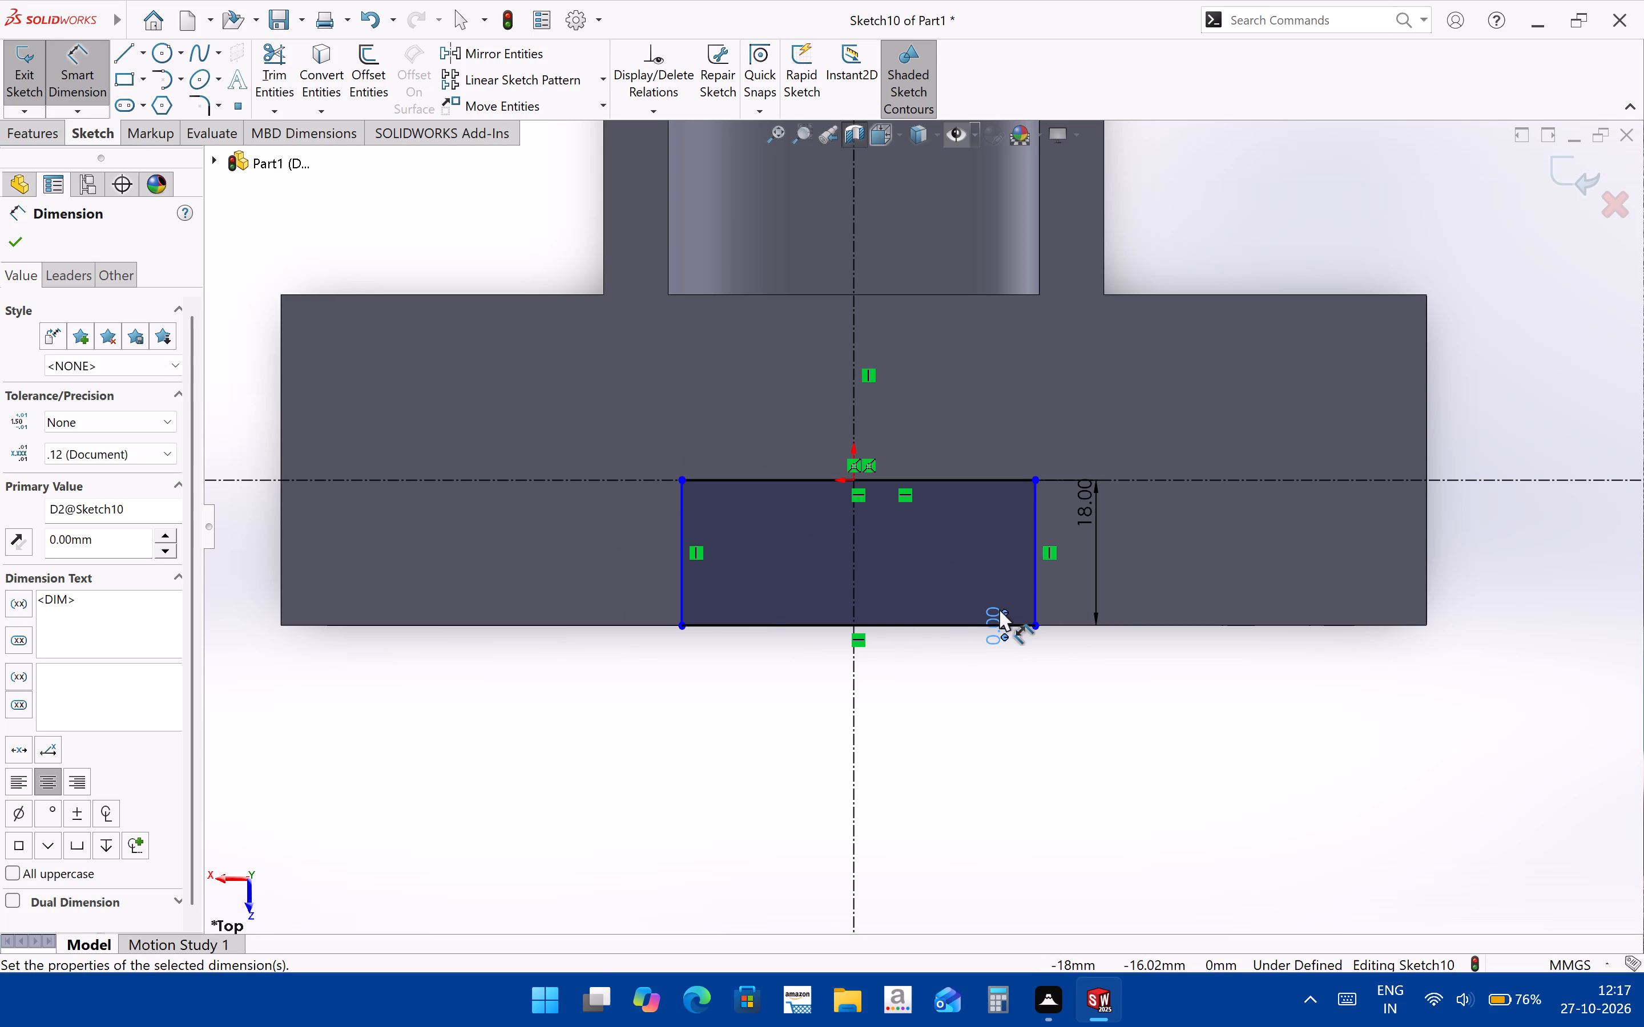
Dimension the distance from the vertical centerline to the rectangle's right side as 62/2 mm.
click(852, 686)
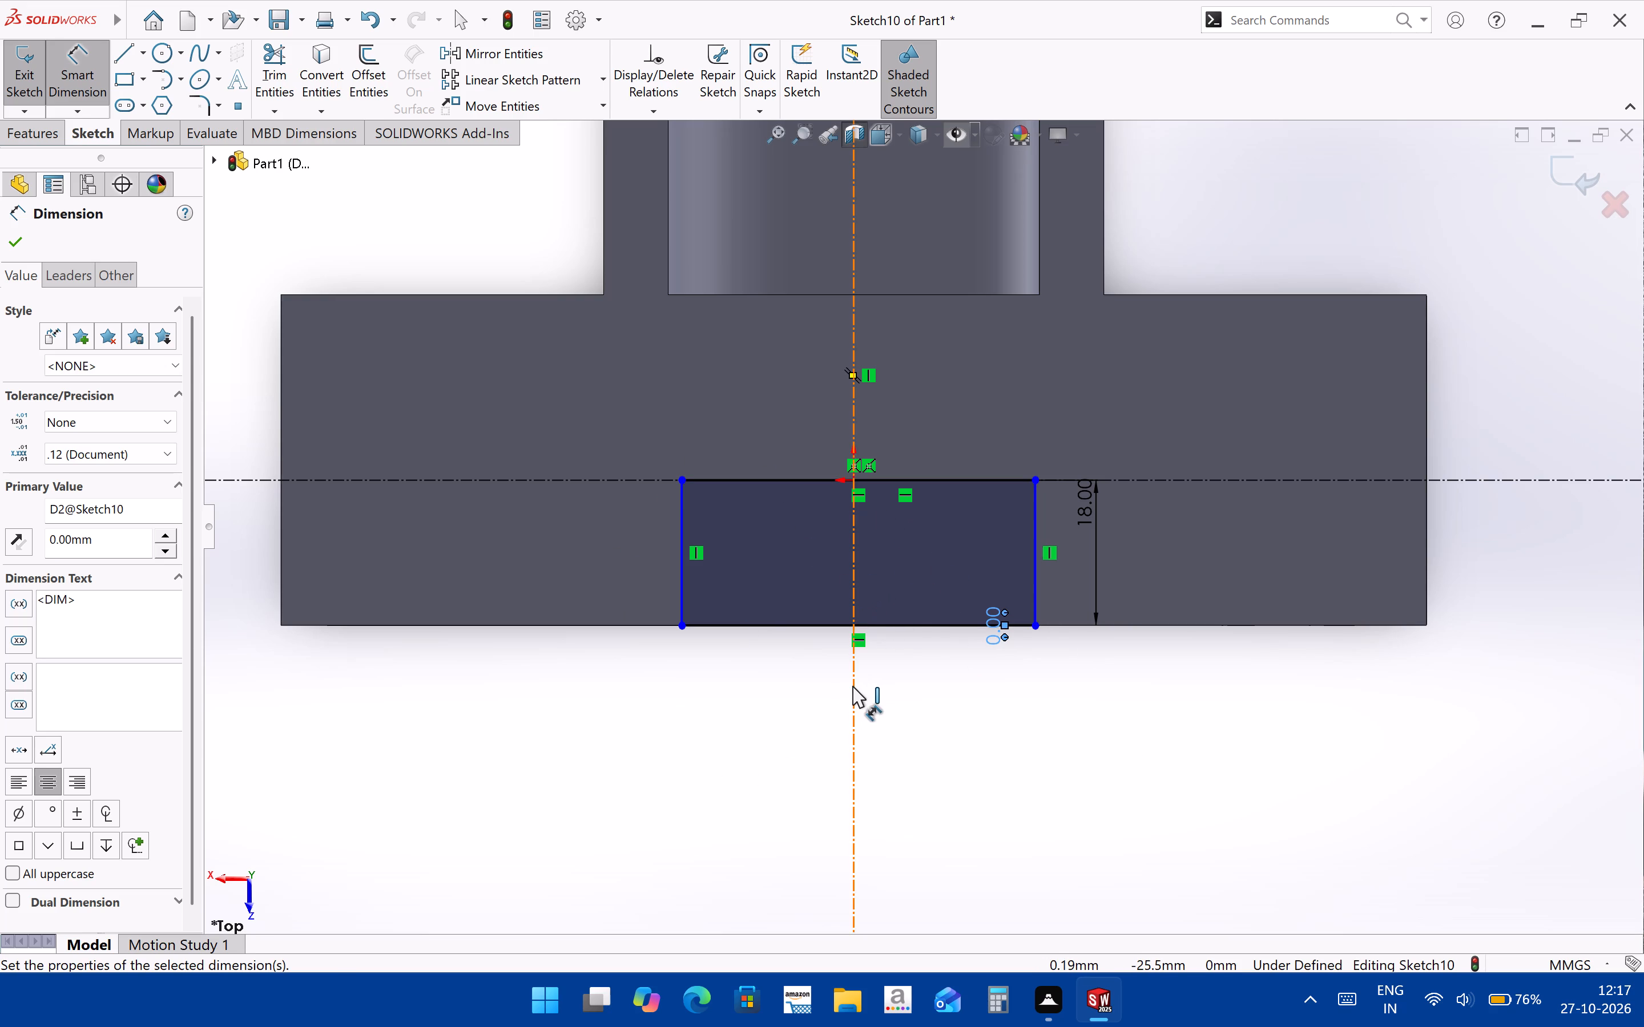
click(1032, 575)
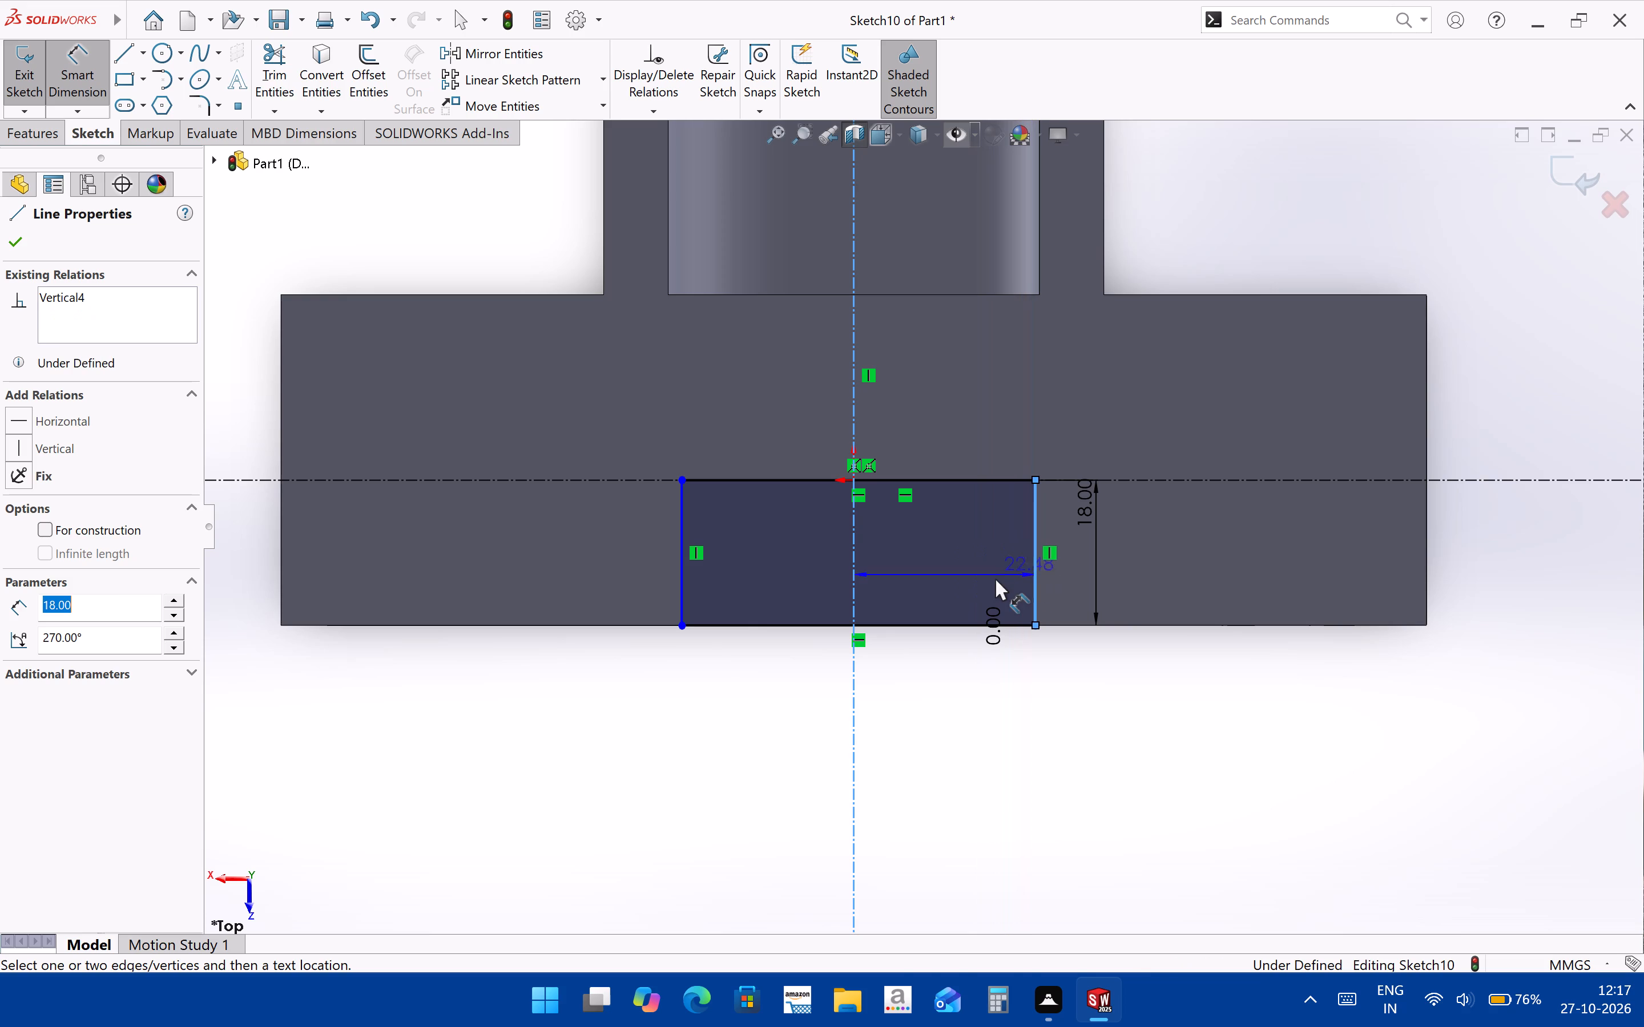
click(988, 577)
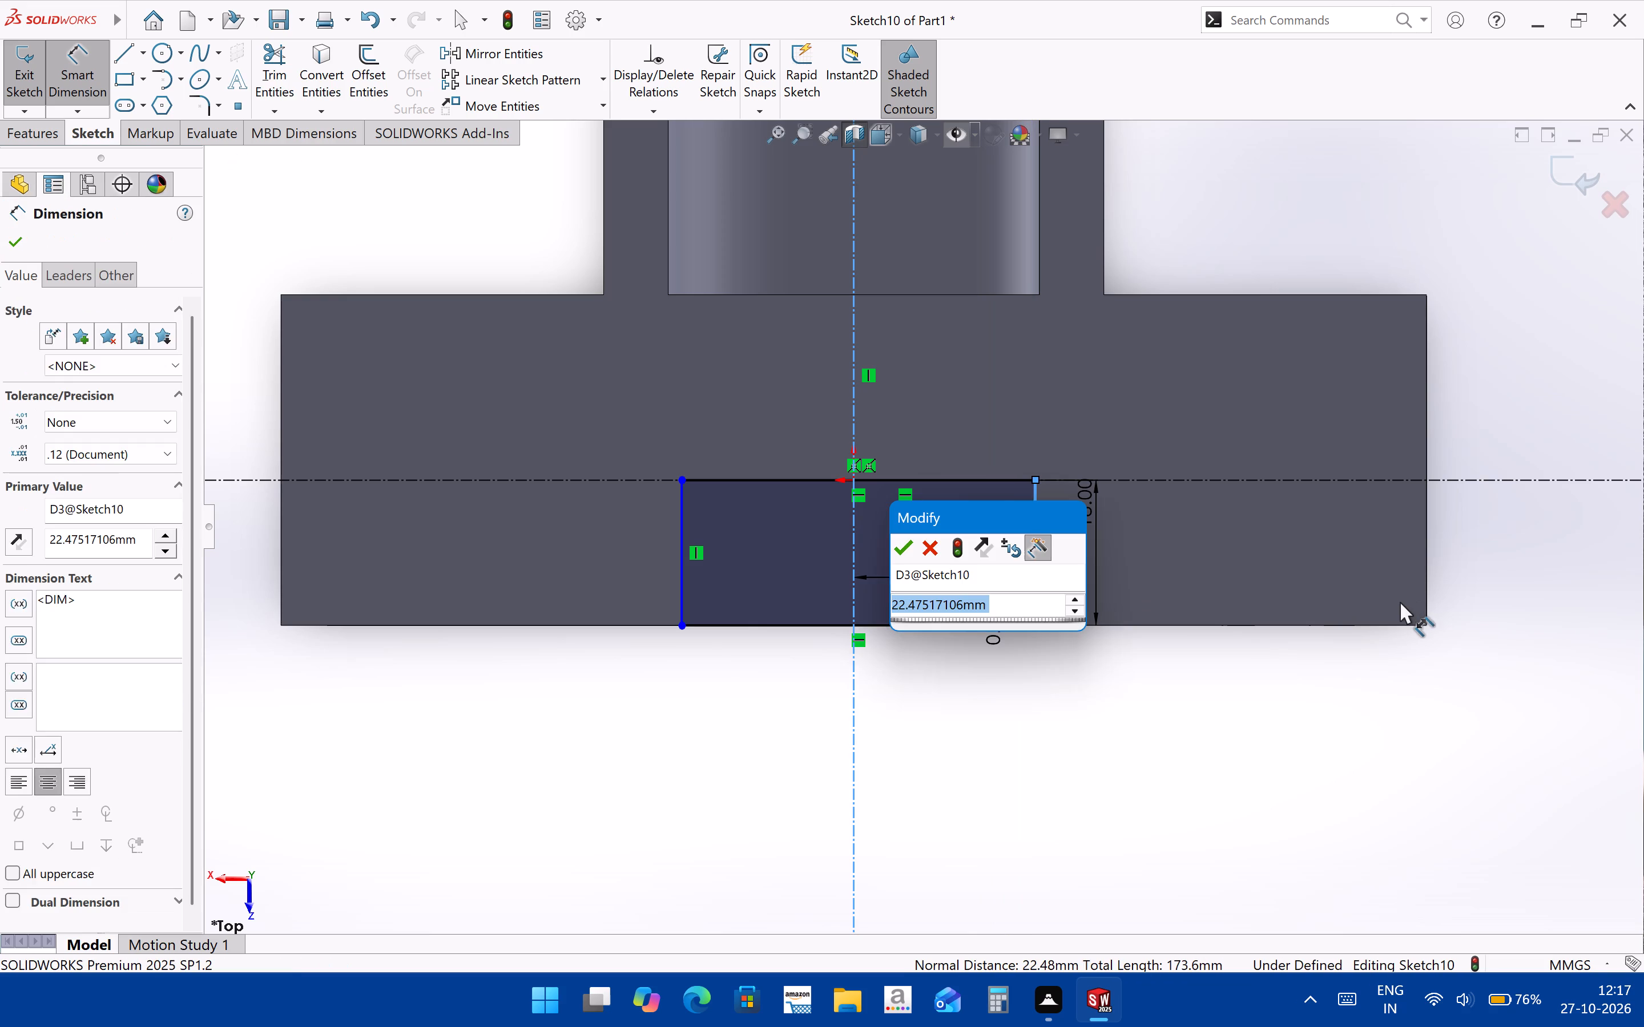
text(62)
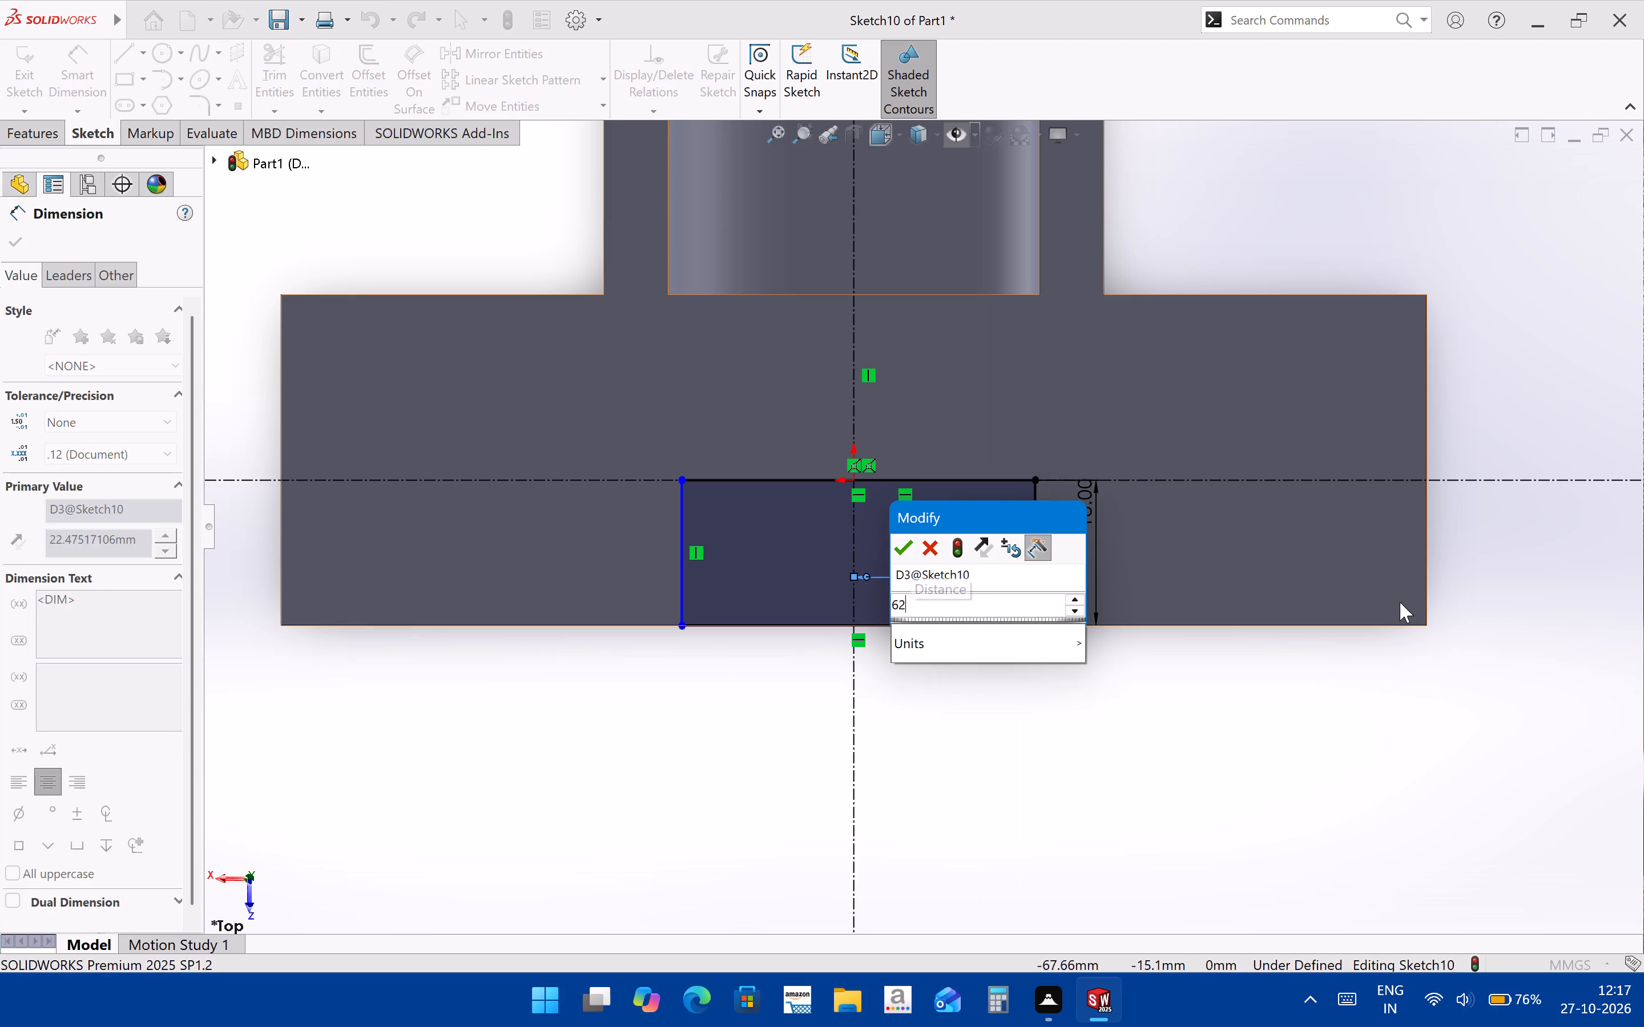
text(/2)
key(Return)
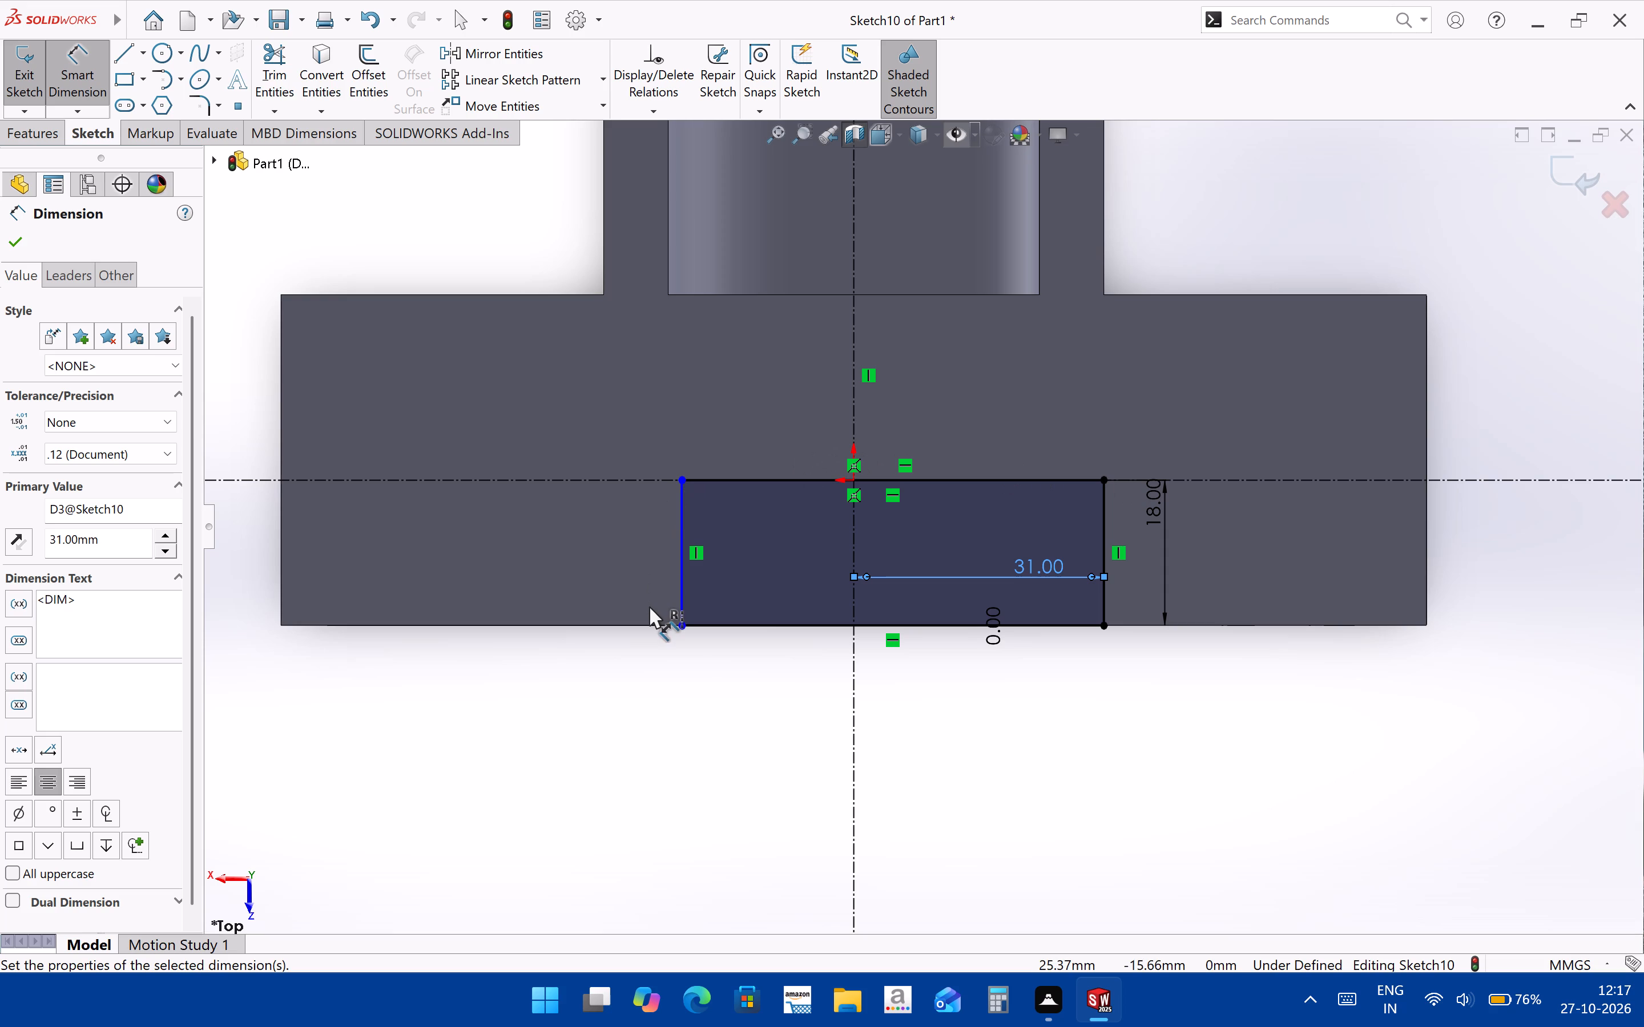
Dimension the rectangle's overall width as 62 mm, placing the dimension below the flange.
click(748, 480)
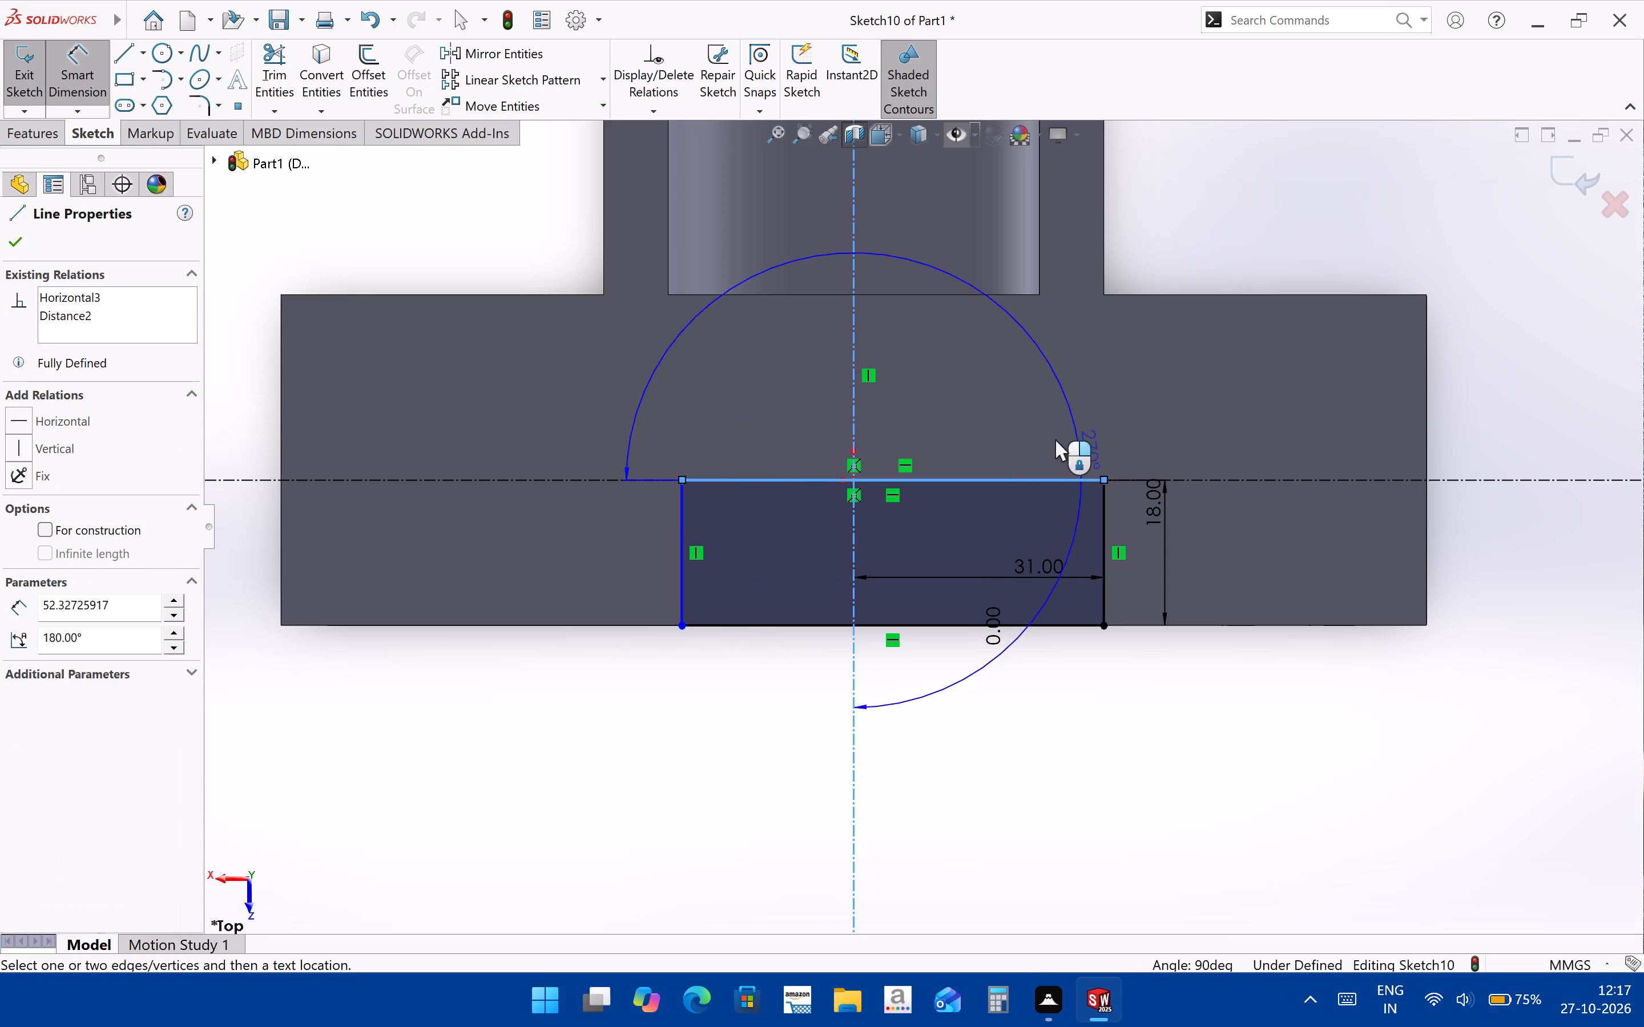
key(Escape)
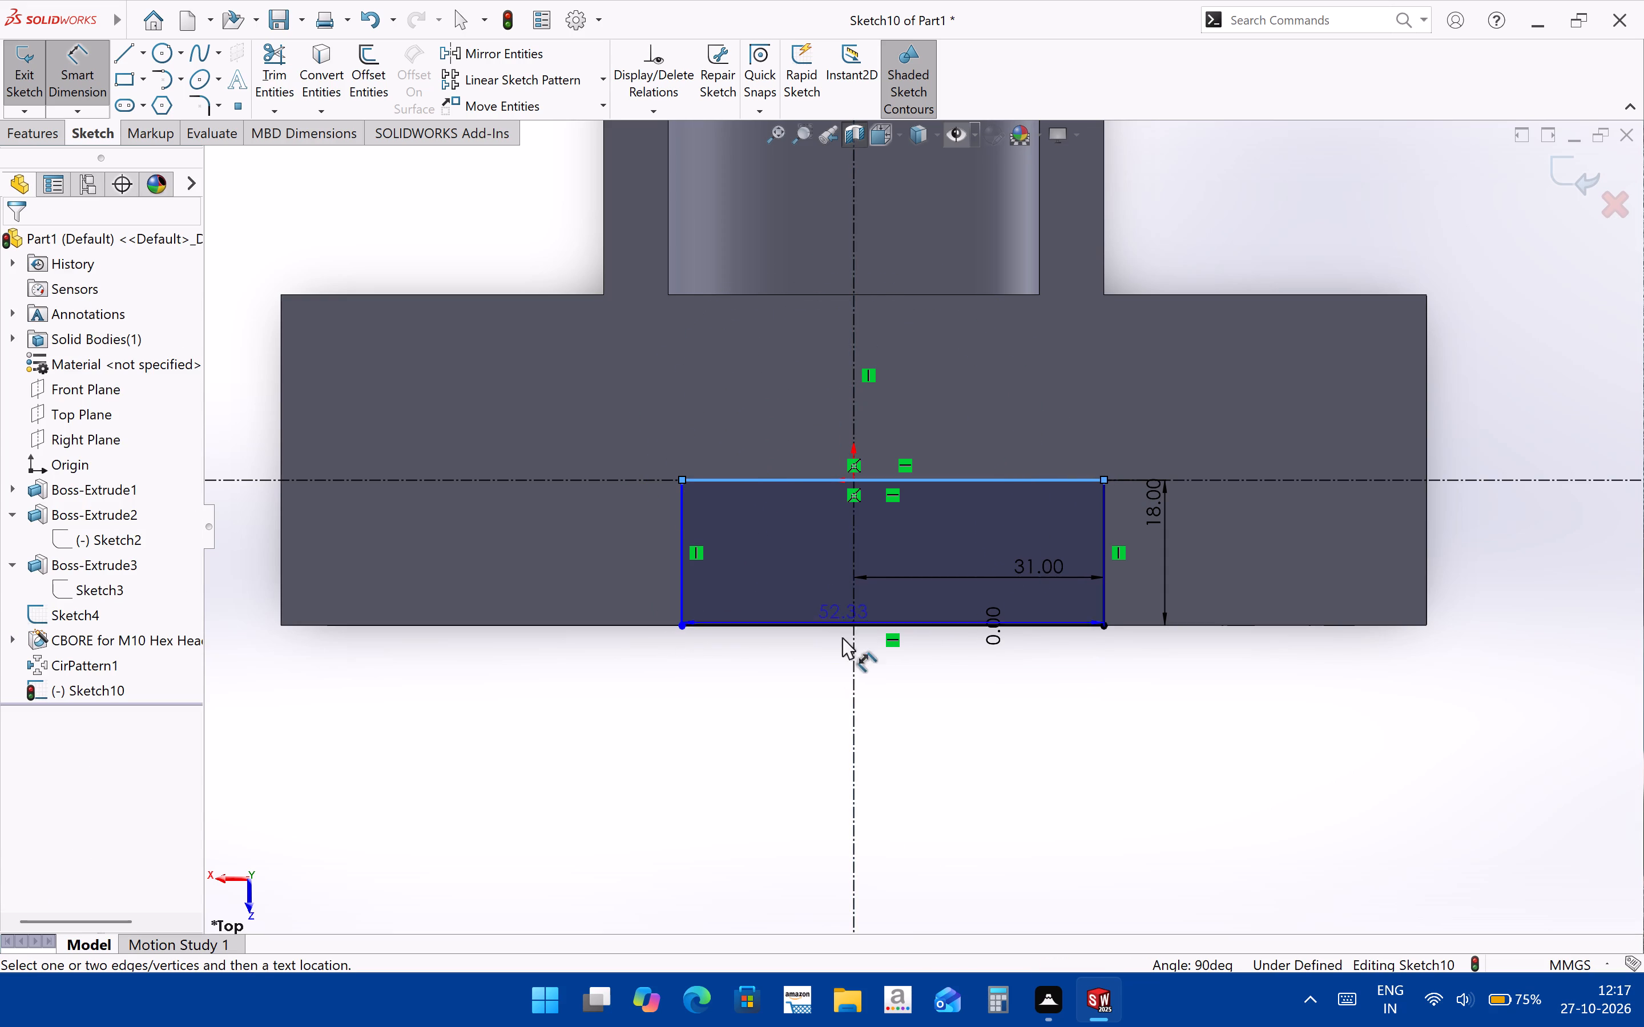
click(839, 656)
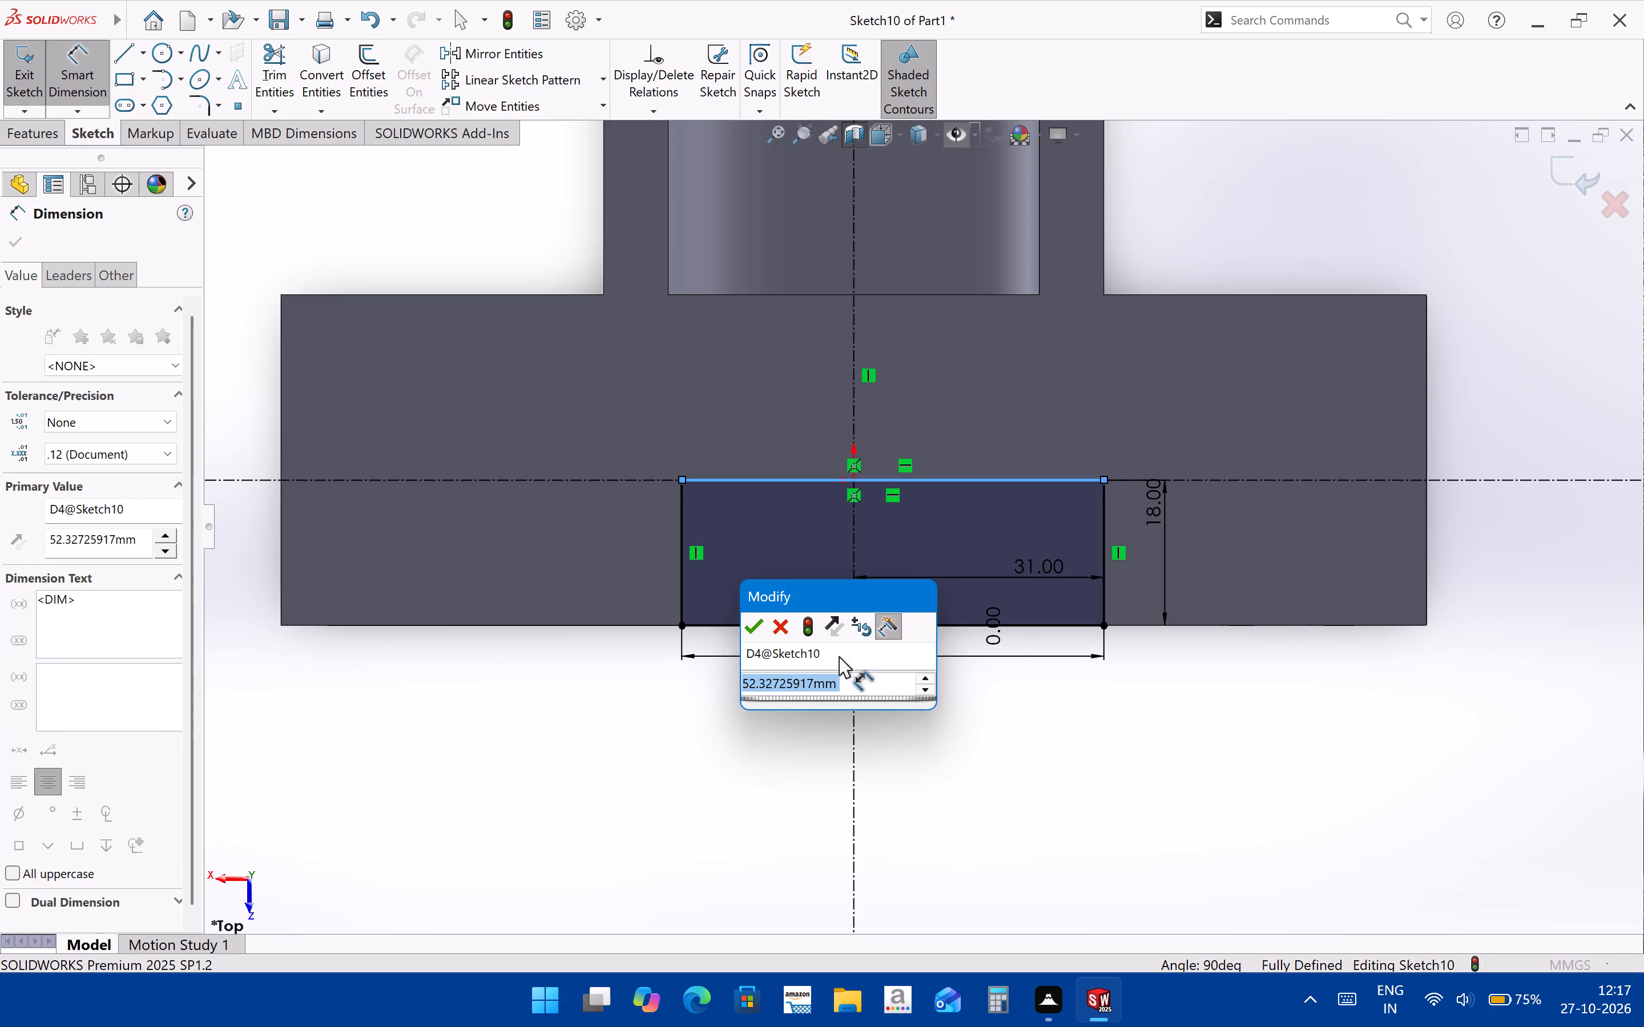
text(62)
key(Return)
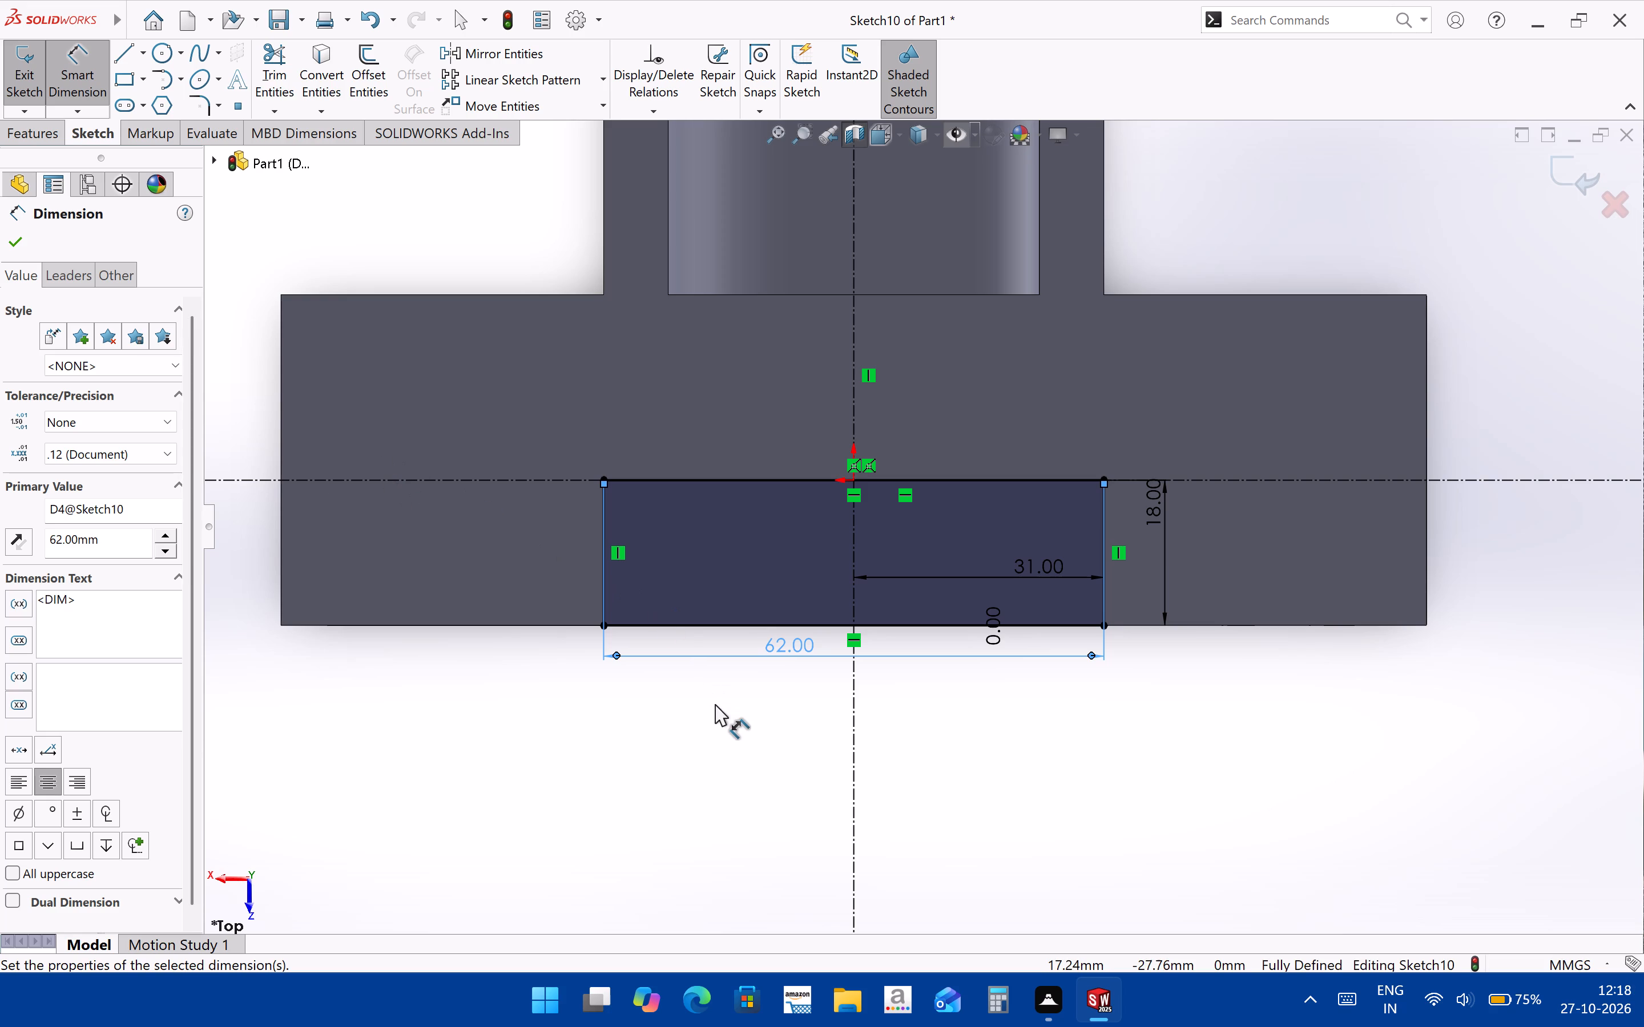
click(1082, 694)
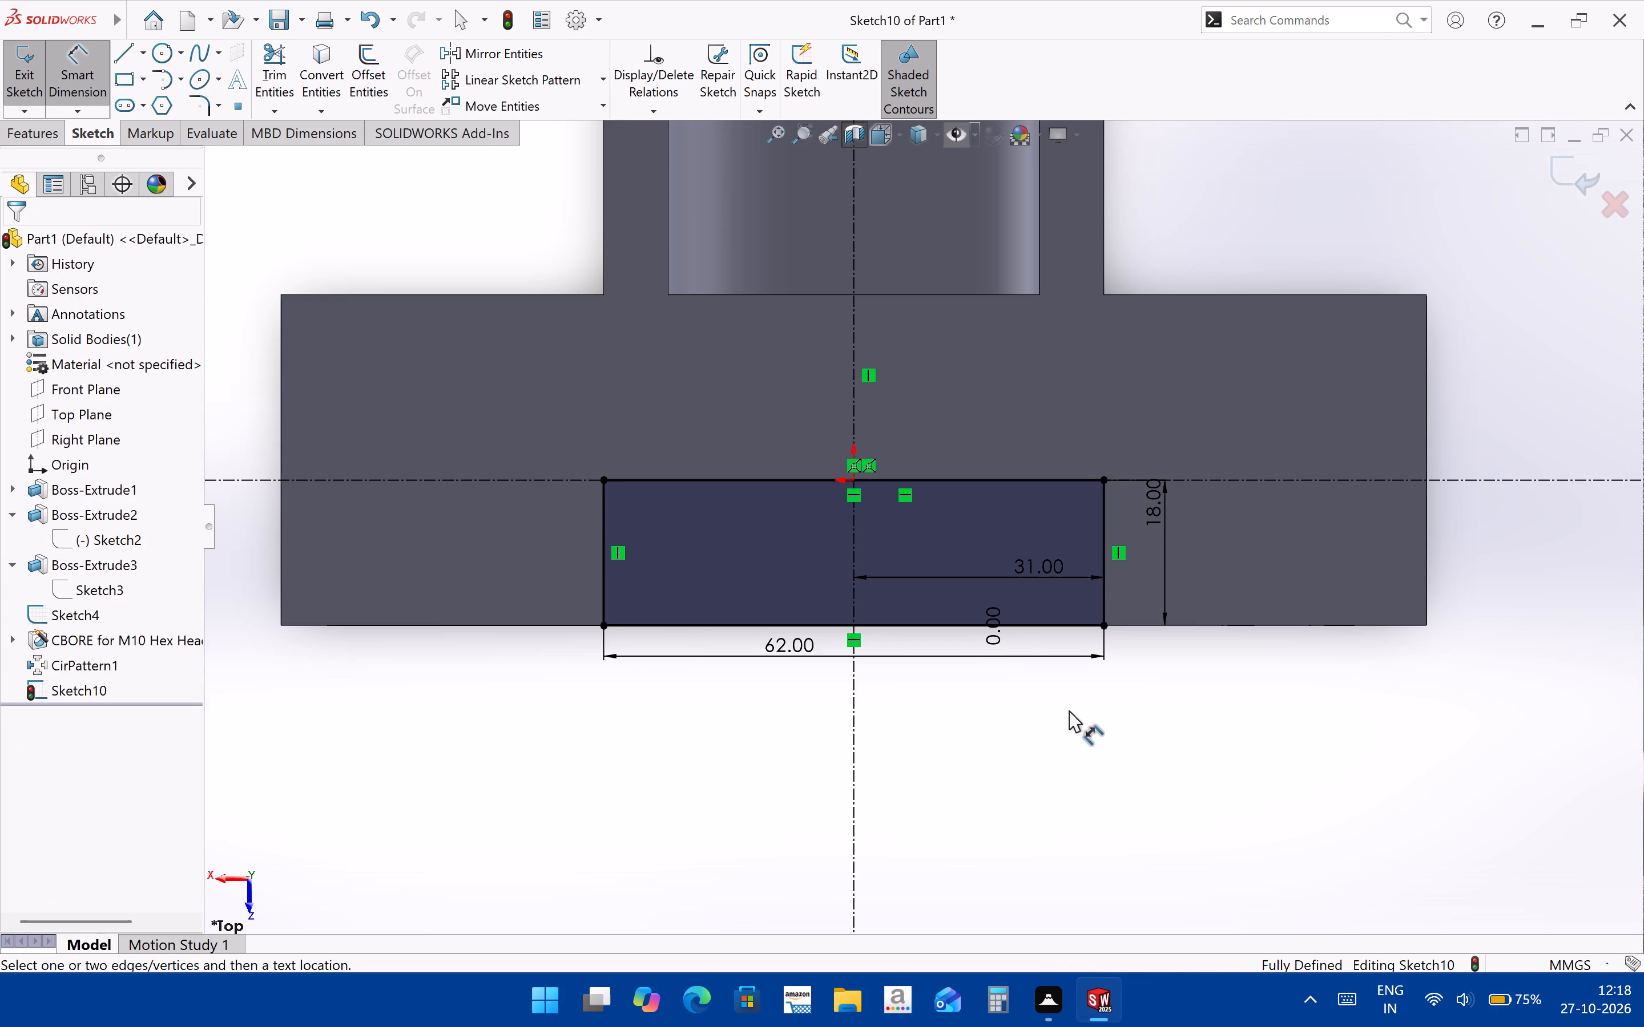
scroll(1064, 712, up, 2)
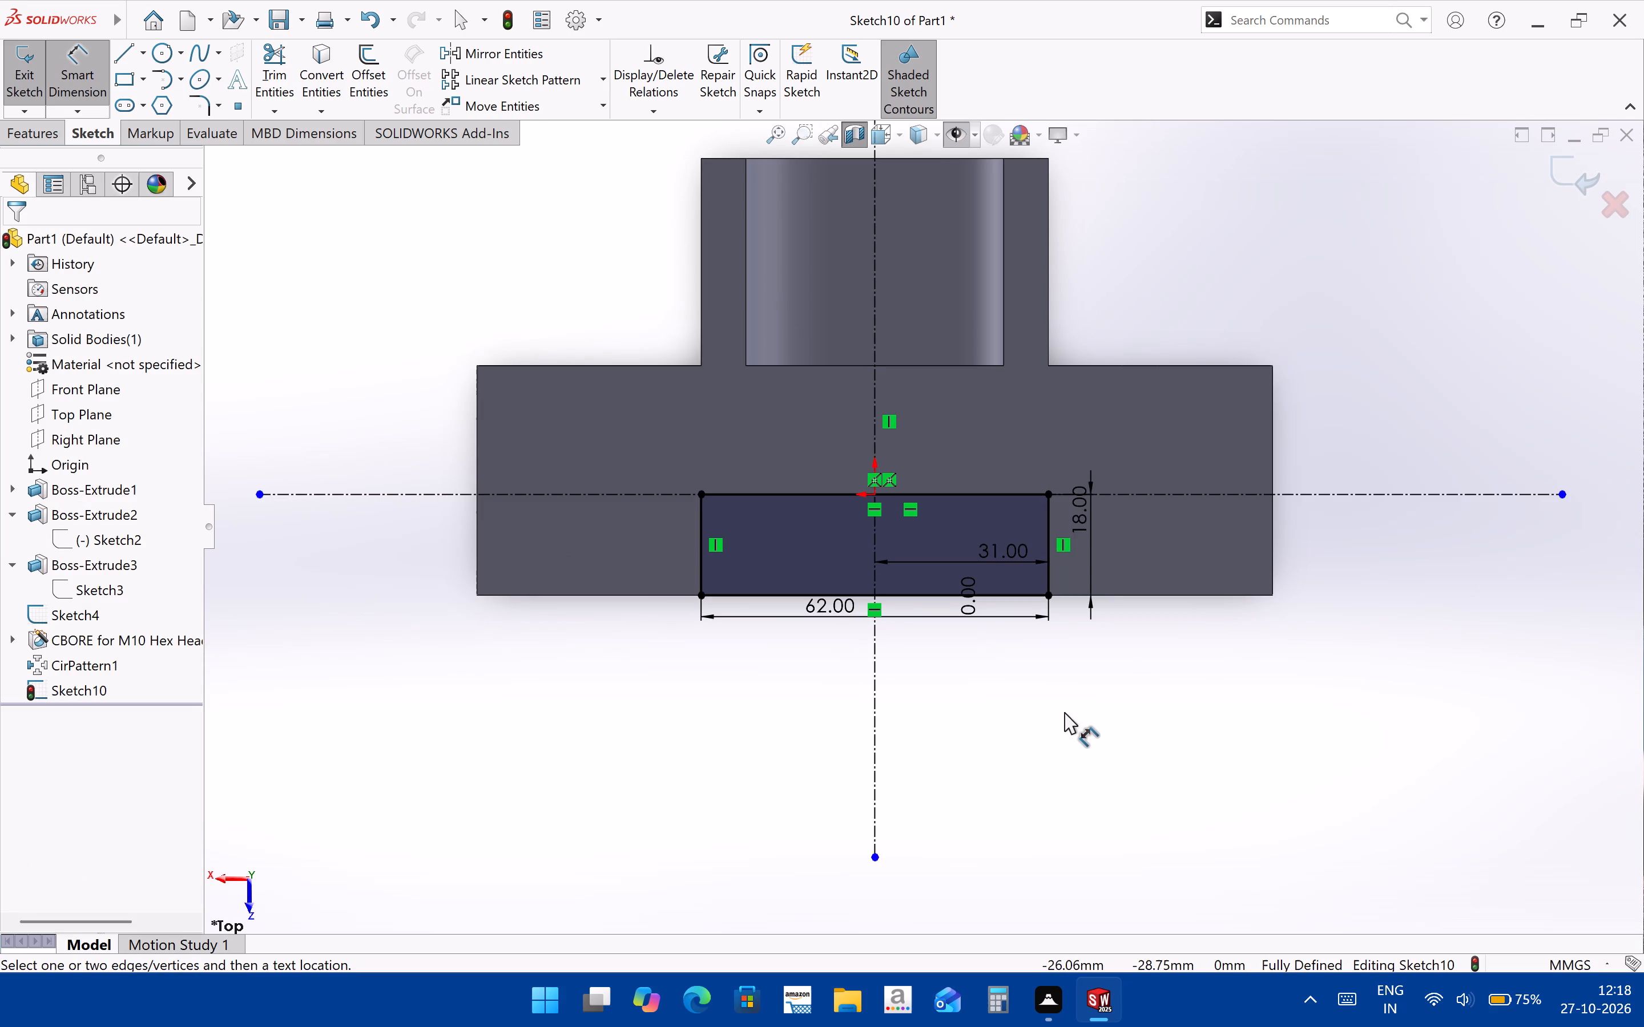
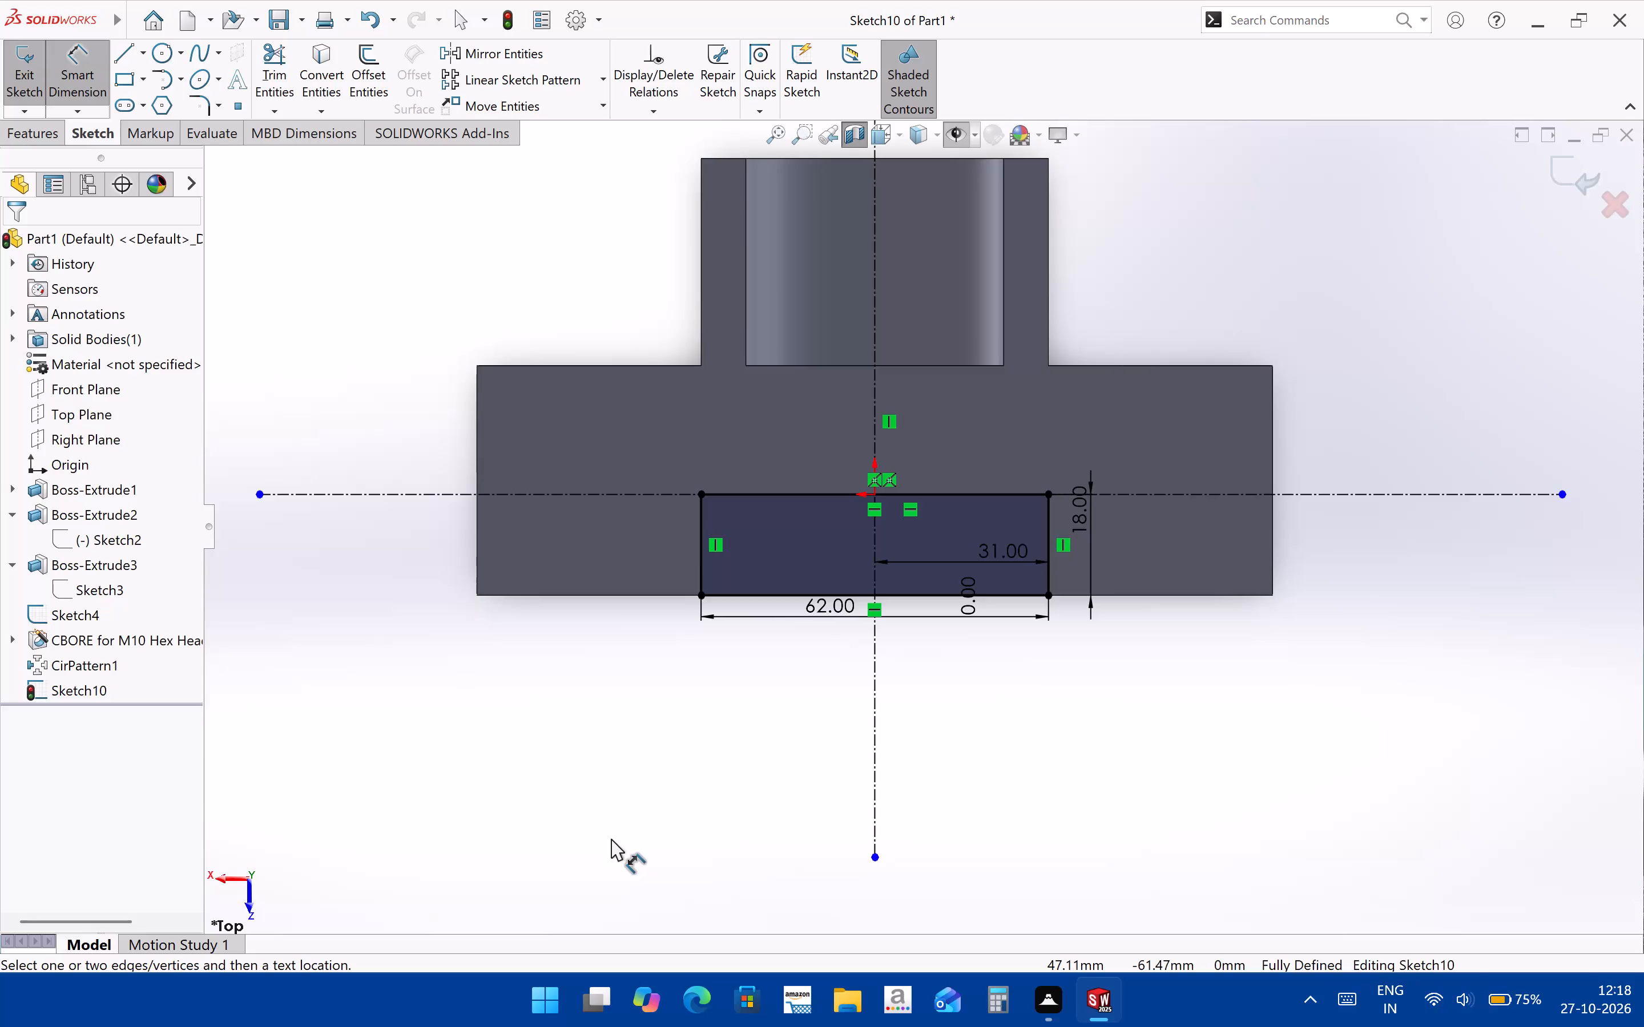
Sketch a slanted line up from the rectangle's upper edge, continued by a horizontal line about 18 mm long ending on the vertical centerline.
click(116, 44)
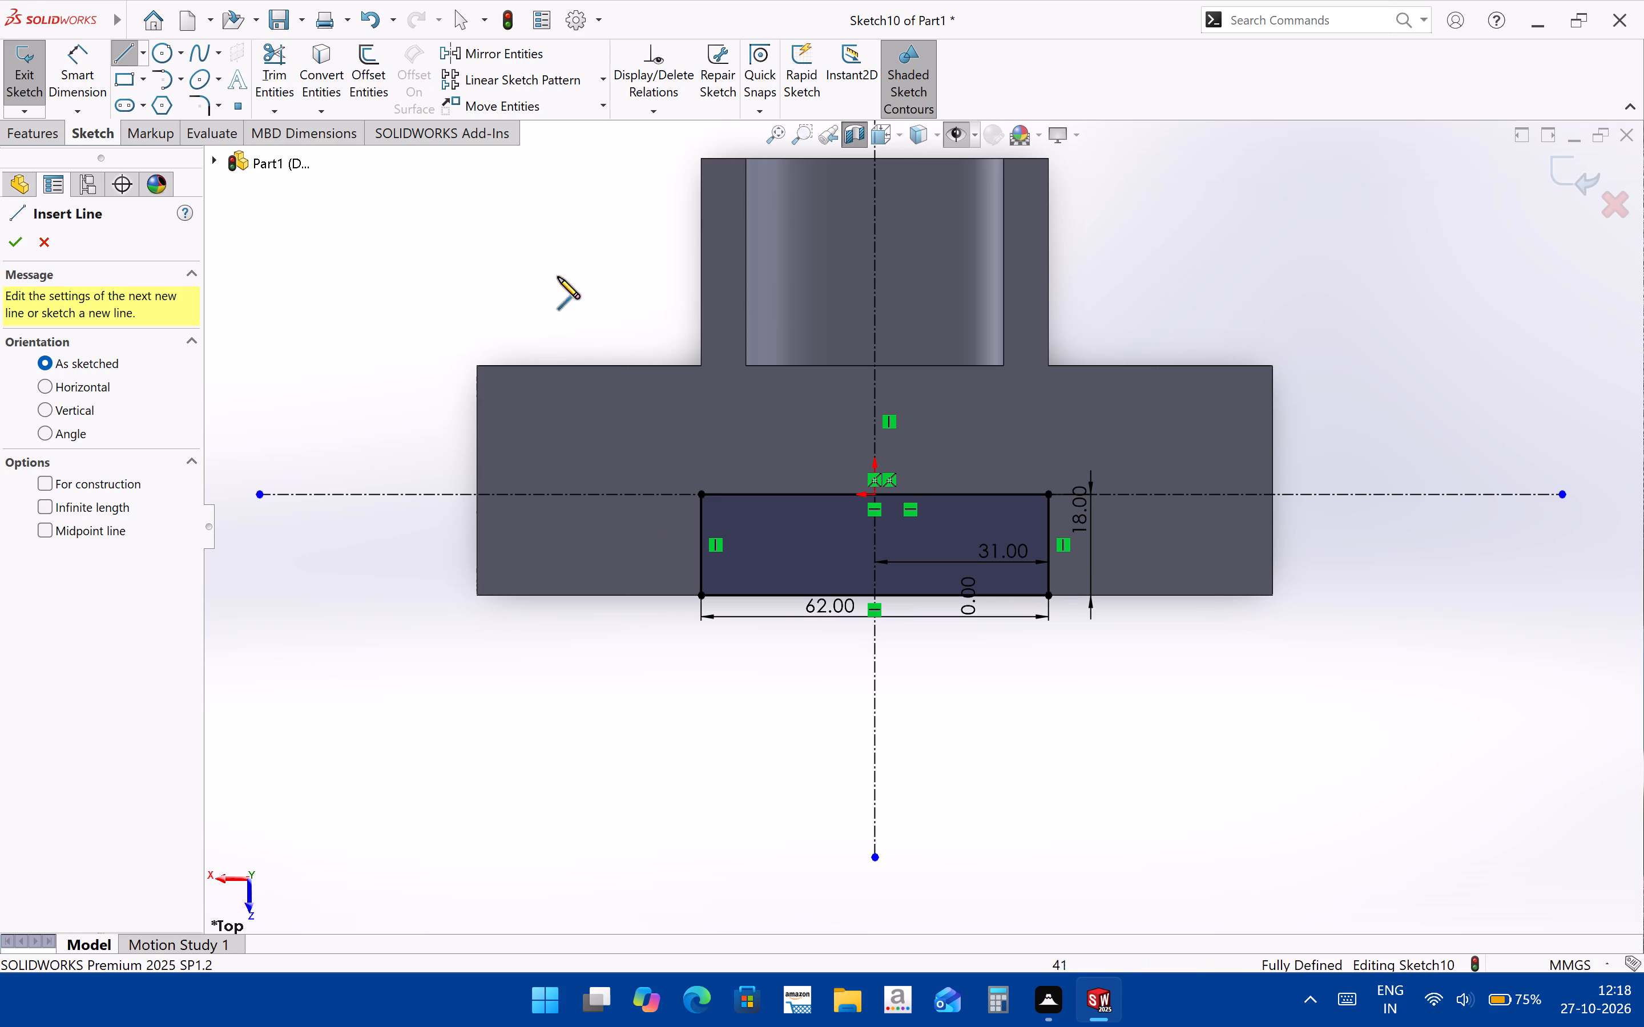
click(752, 493)
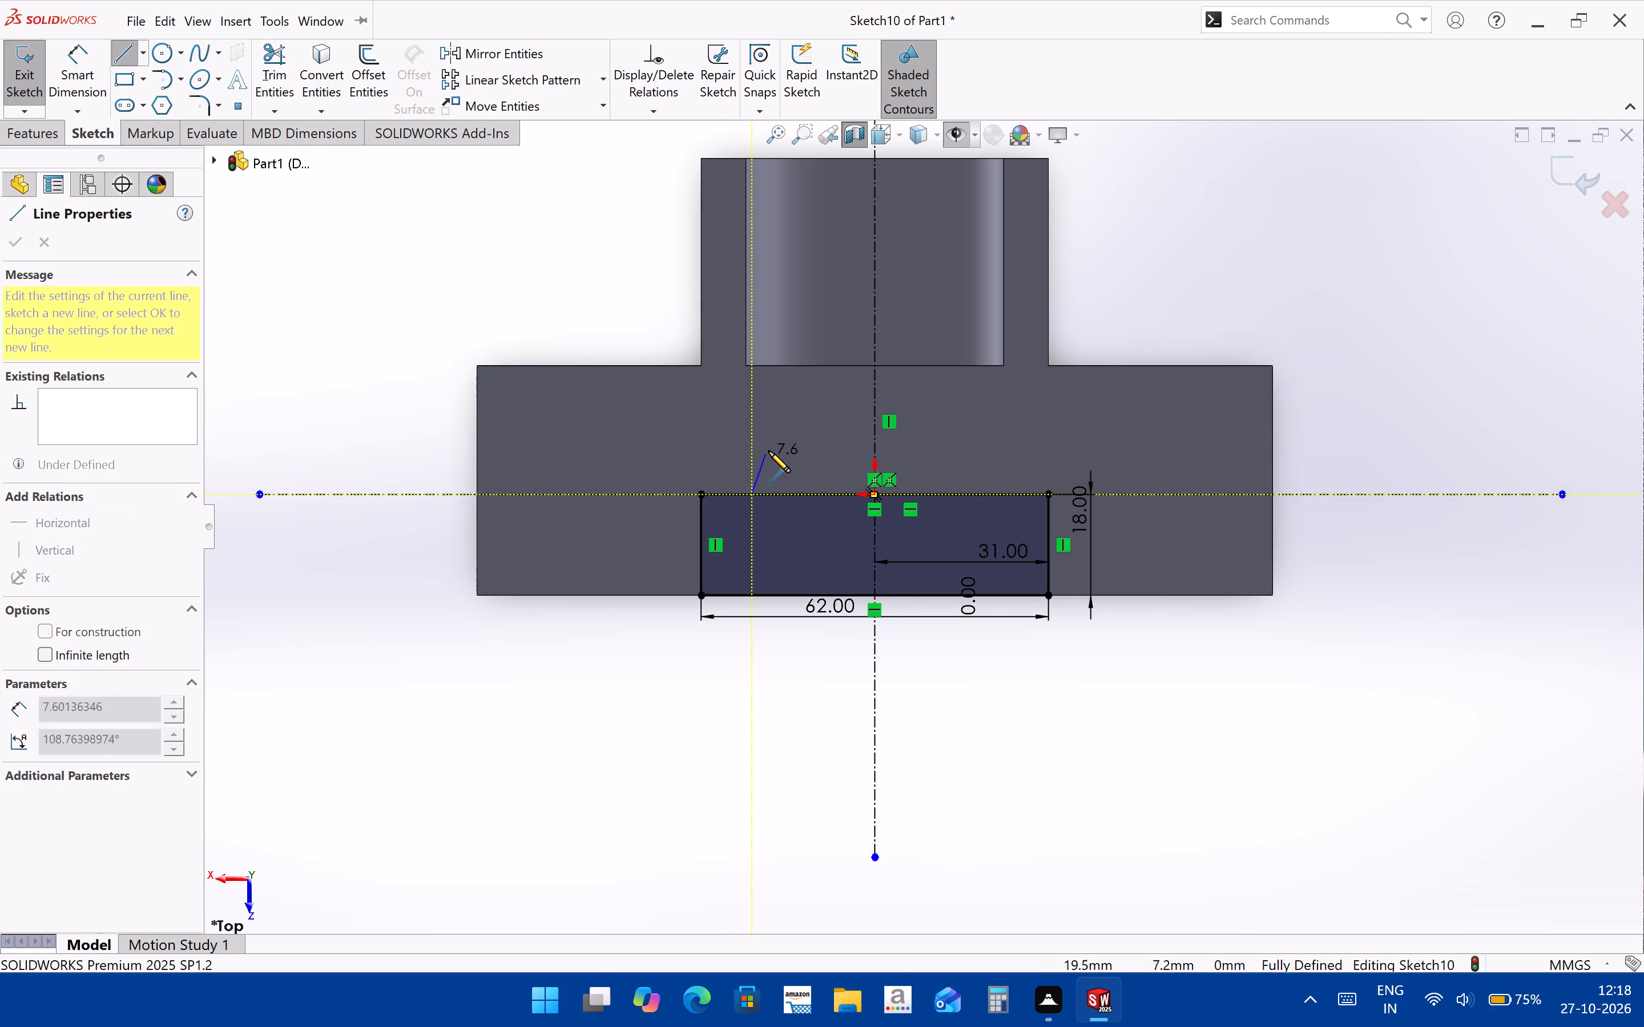
click(772, 445)
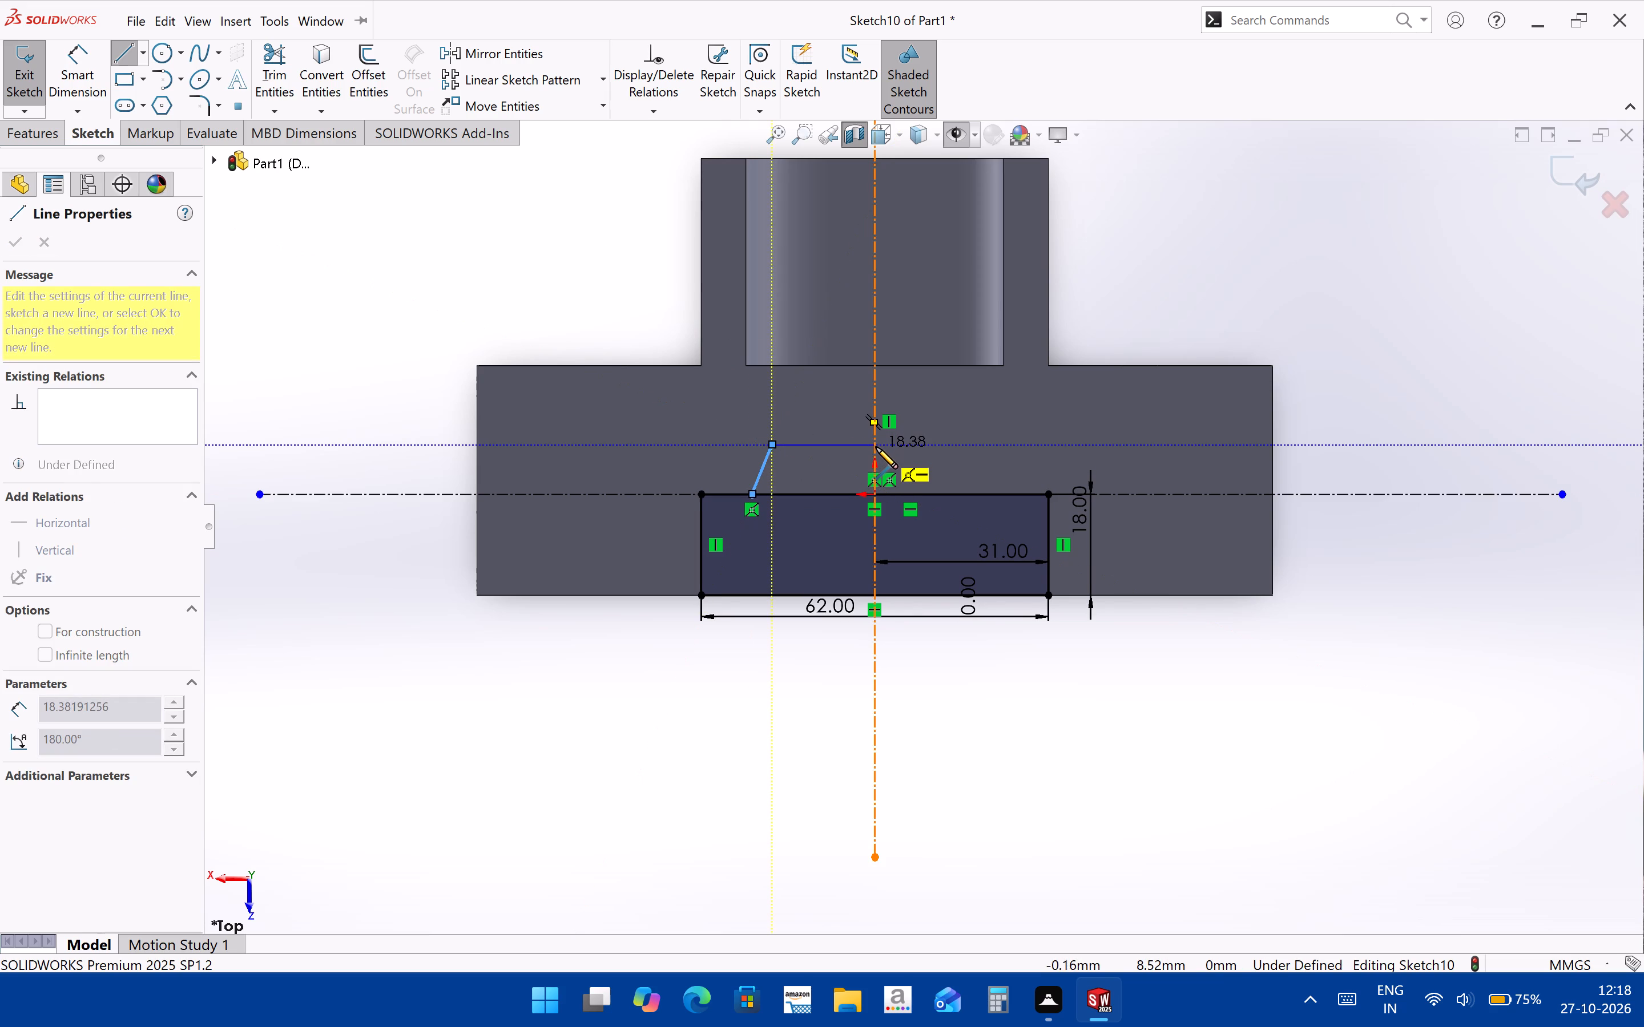
click(873, 447)
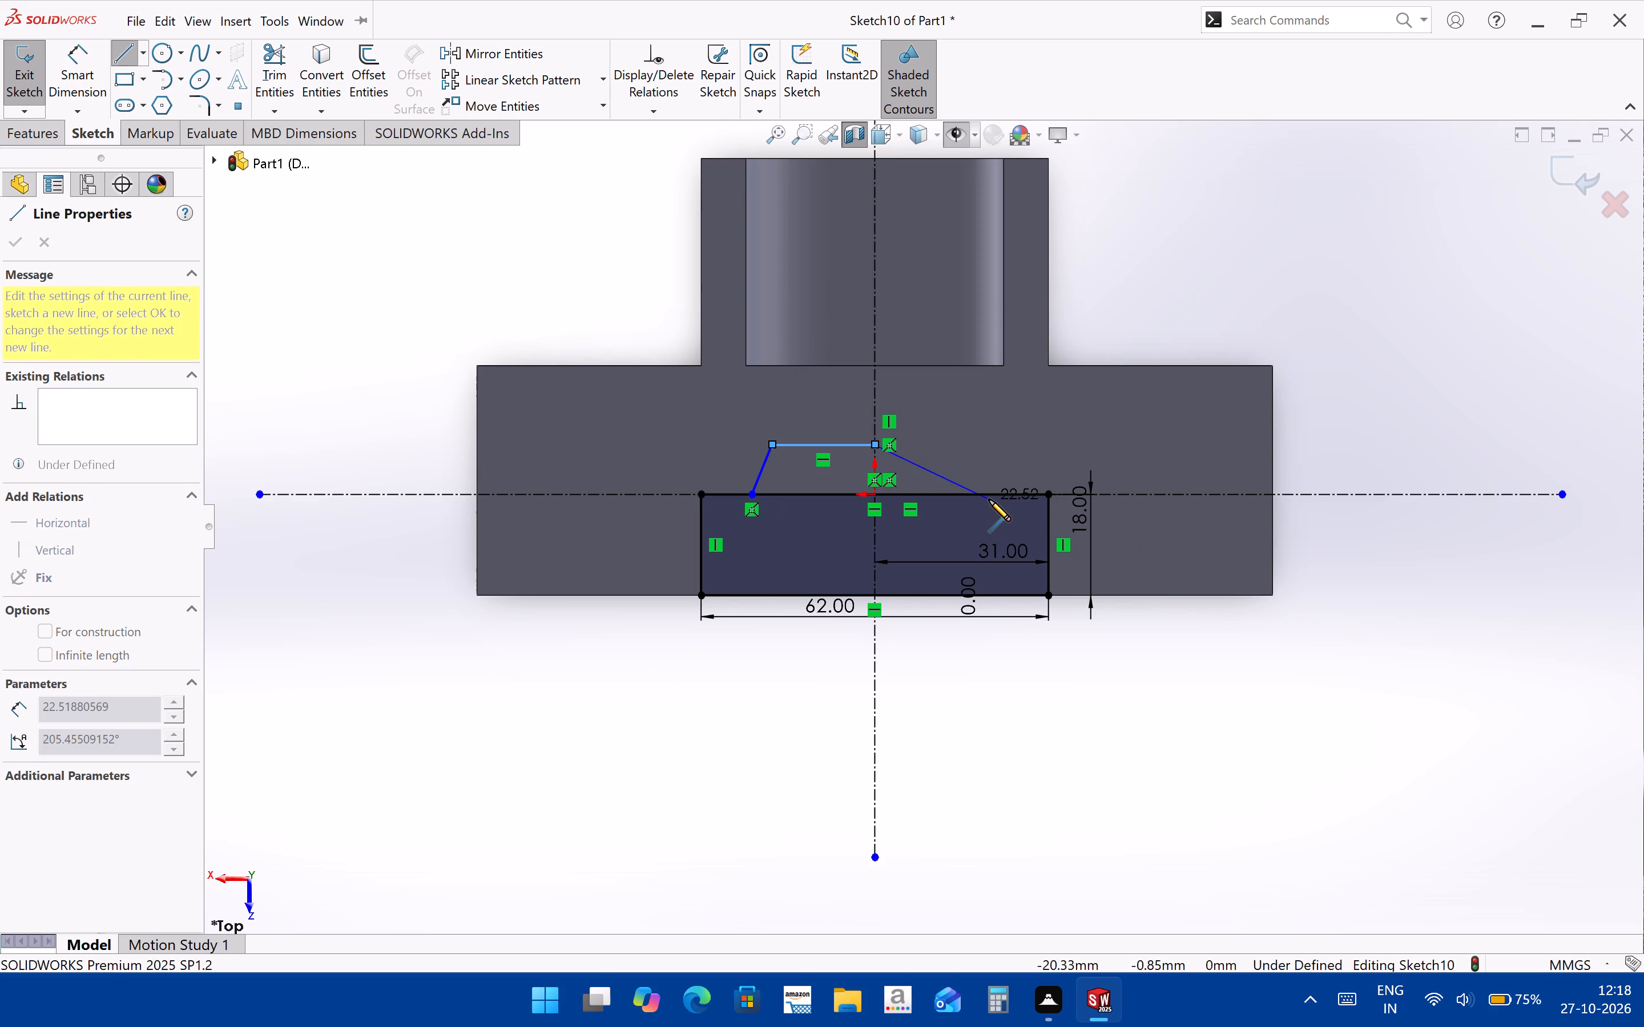
key(Escape)
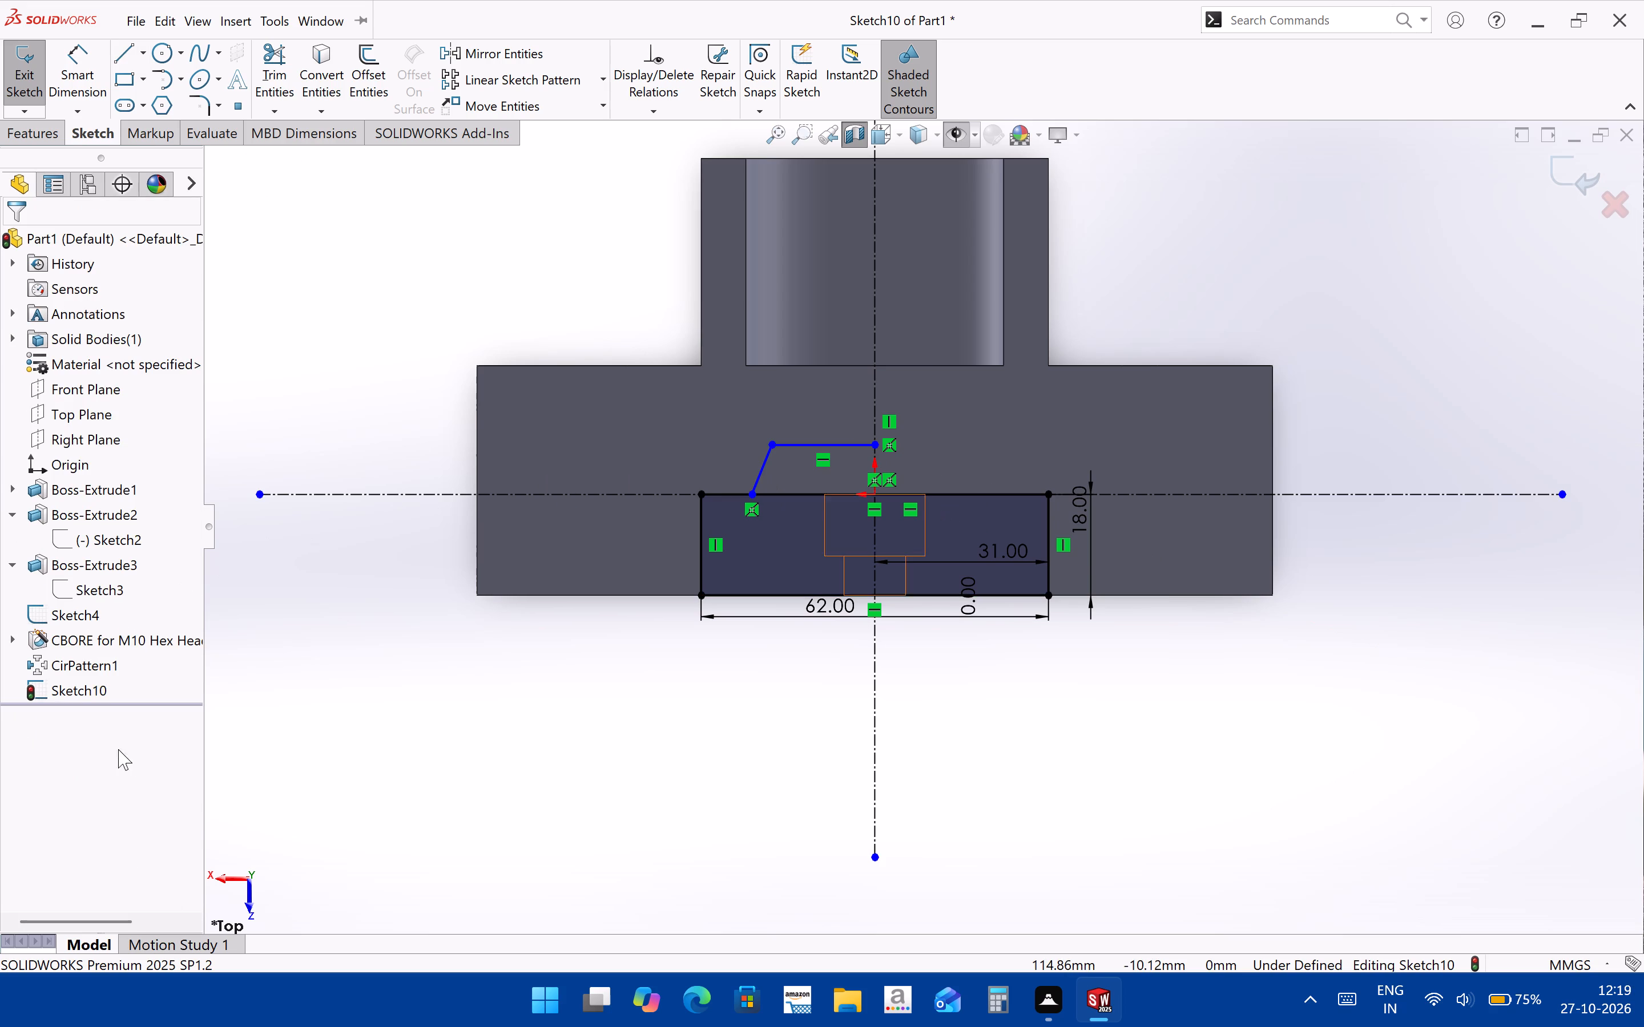
Dimension the new horizontal line above the rectangle as 46/2 mm.
click(65, 51)
click(833, 444)
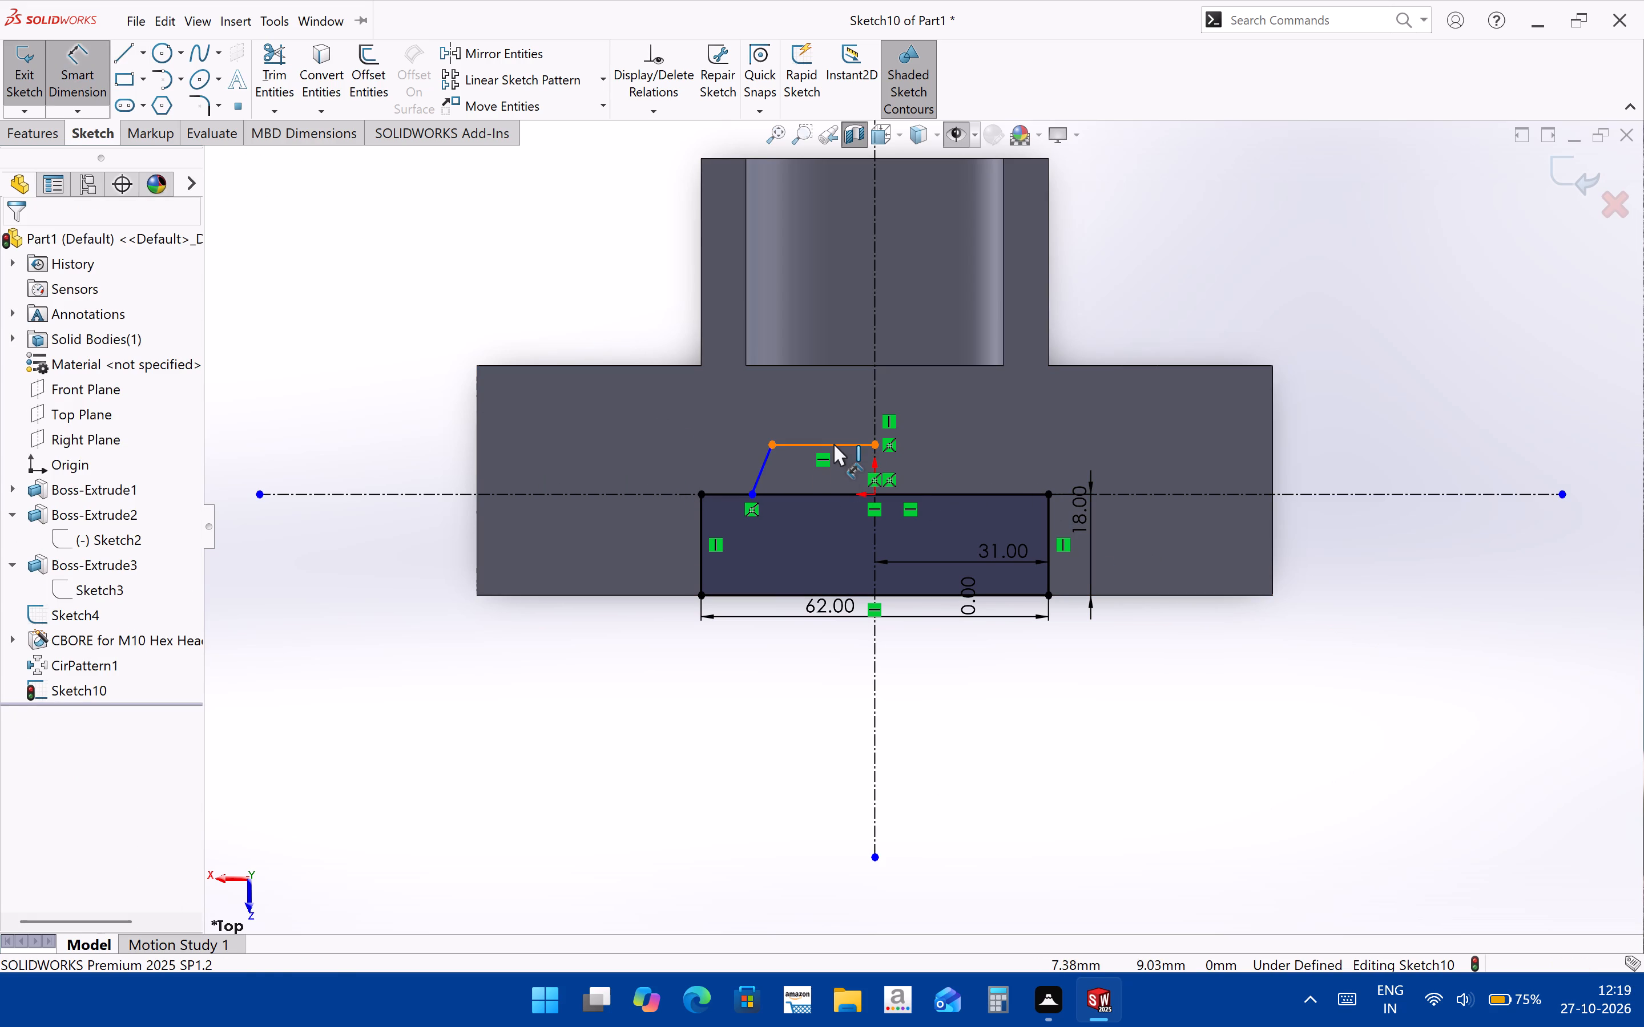
click(837, 400)
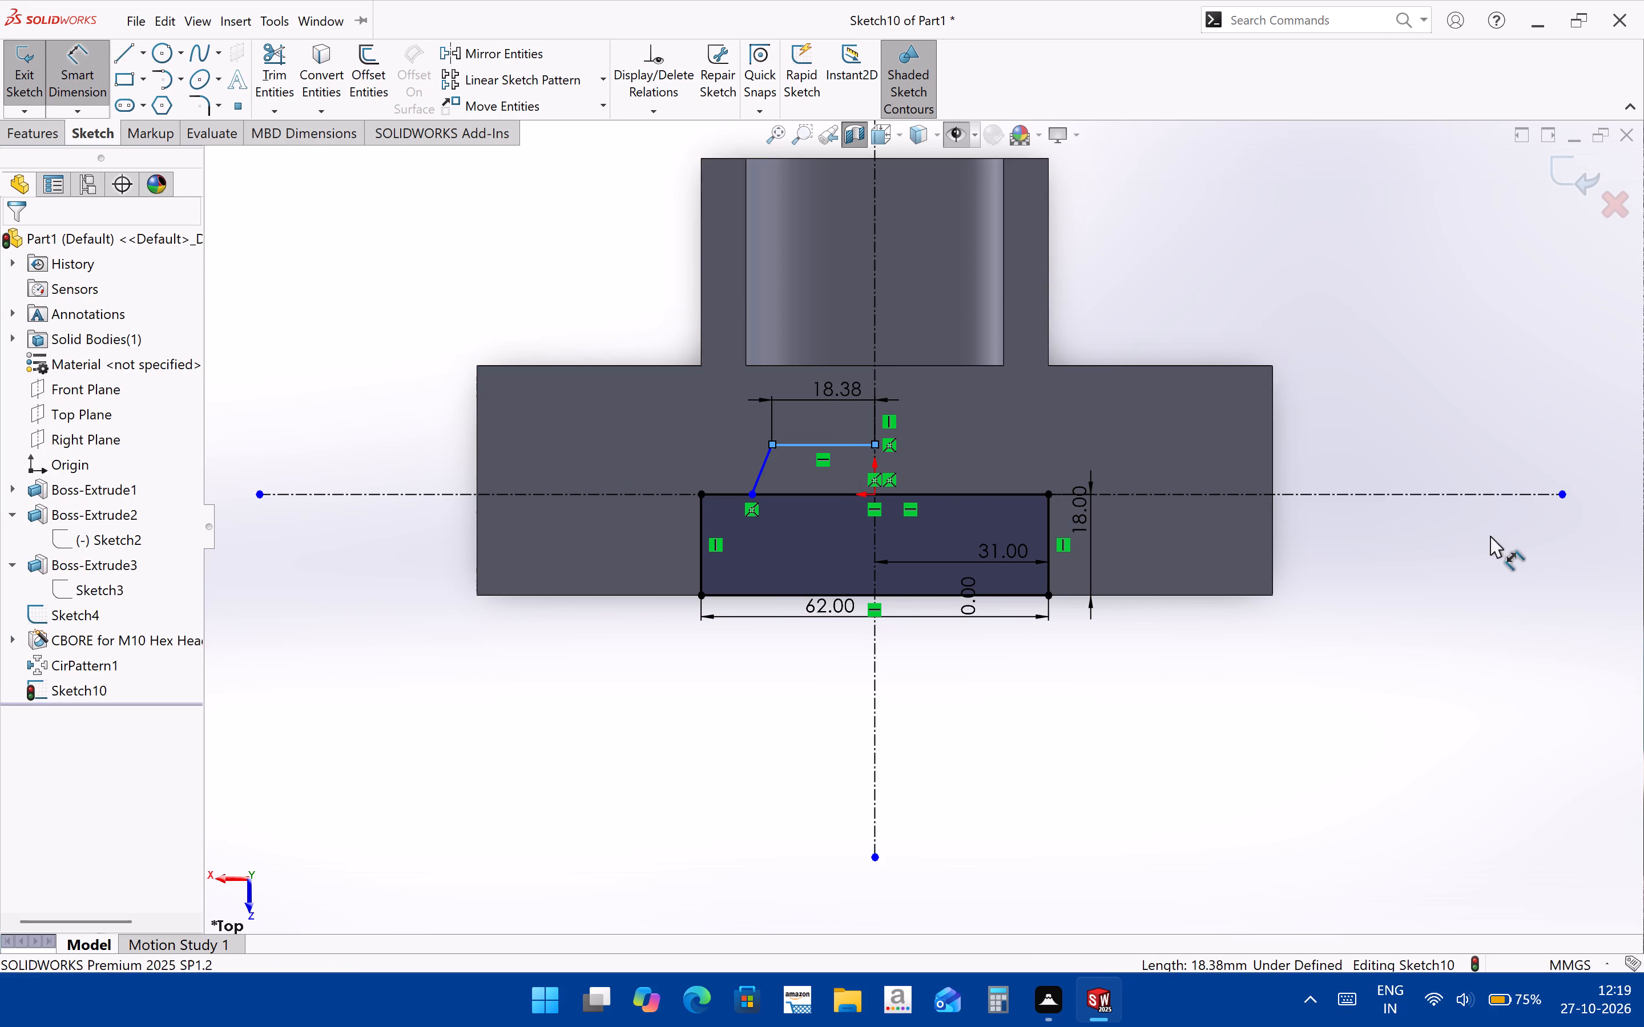
text(46/2)
key(Return)
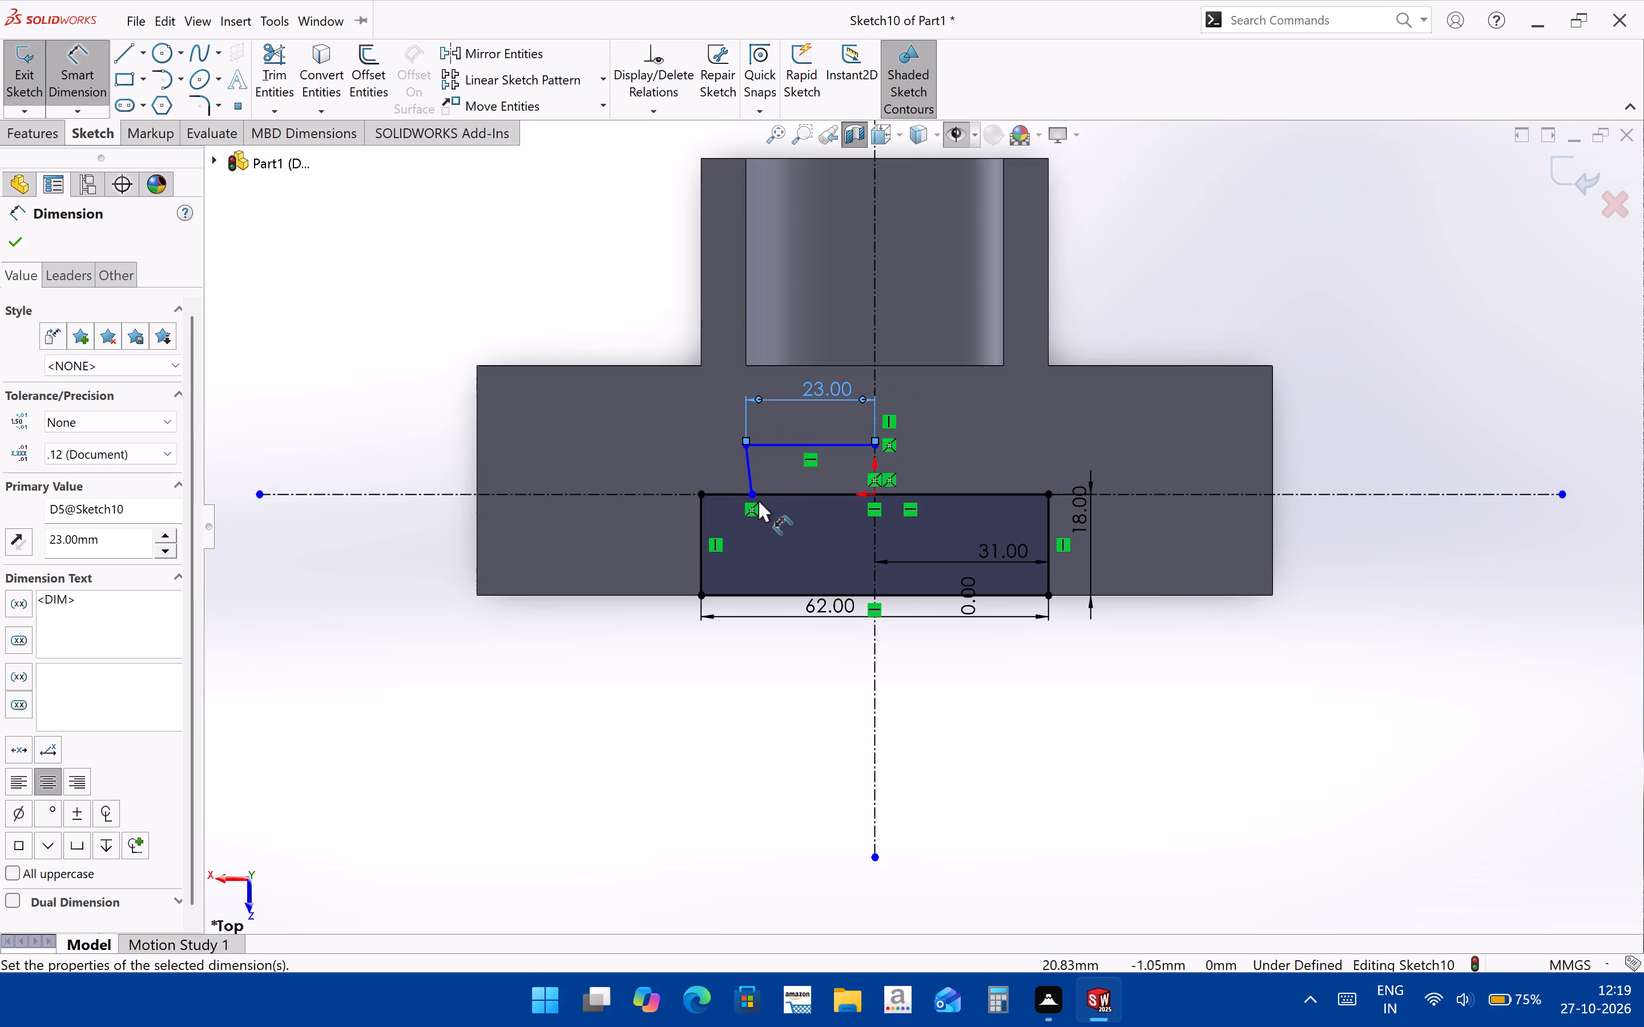
key(Escape)
Delete the slanted line between the horizontal line and the rectangle's upper edge.
click(754, 476)
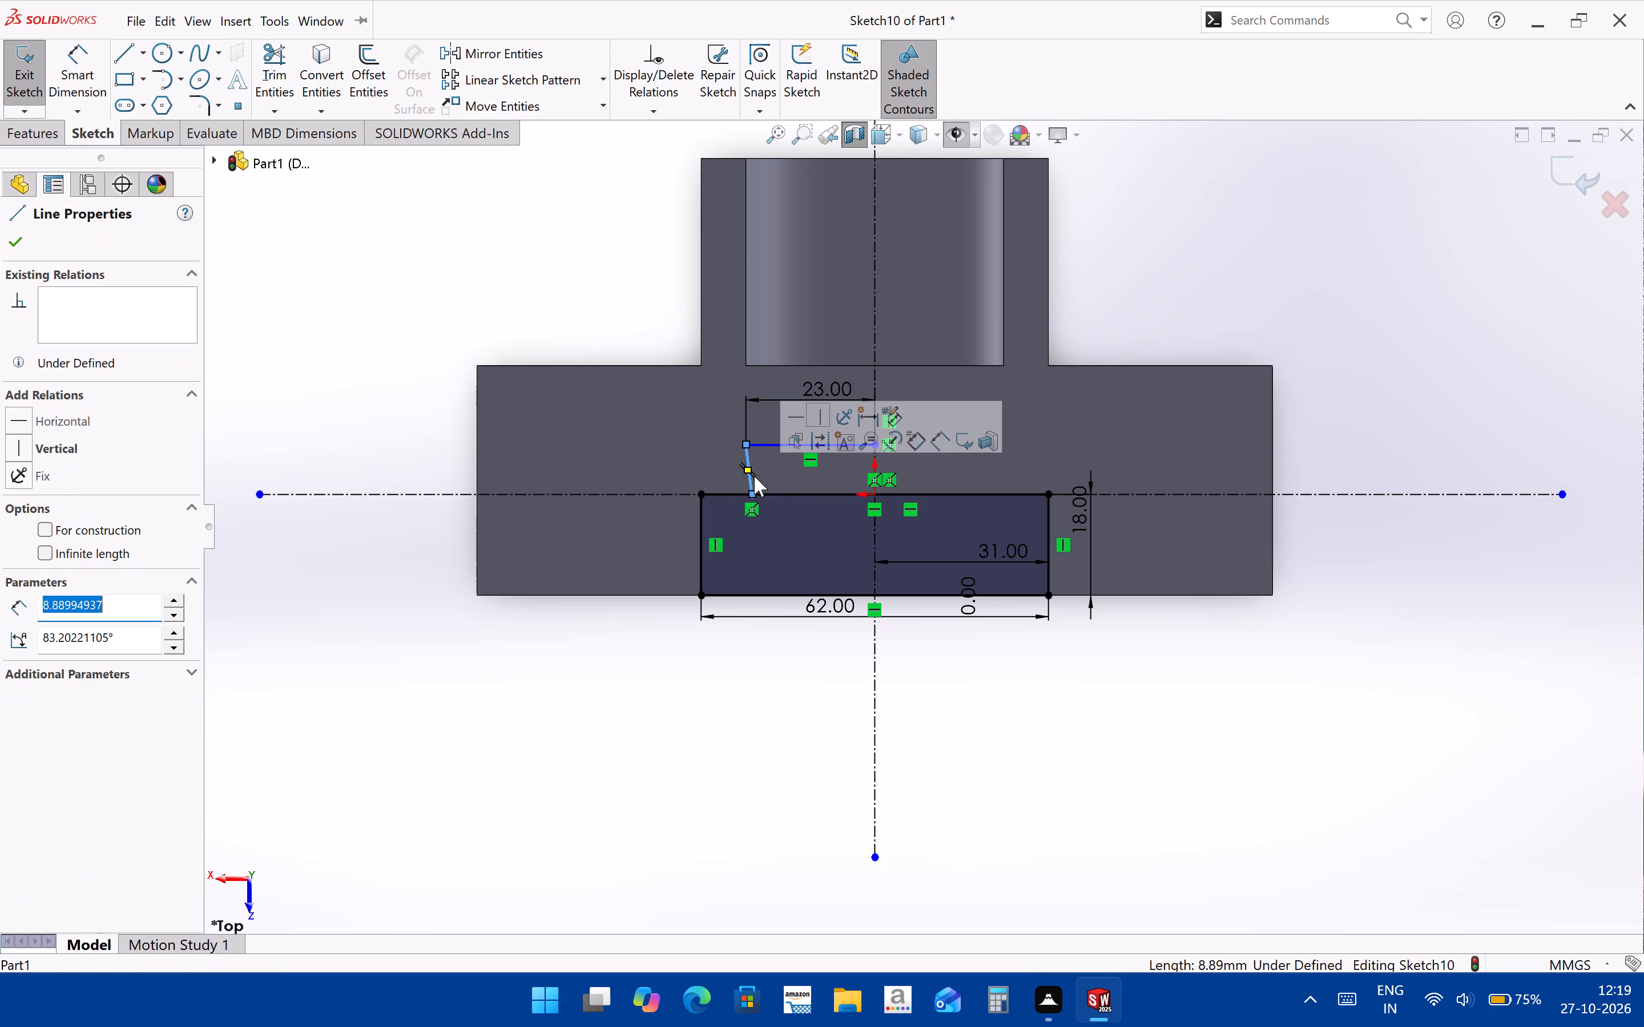
key(Delete)
Sketch an outward-slanting line about 10 mm long from the 23 mm line's free end down to the rectangle's upper edge.
click(124, 58)
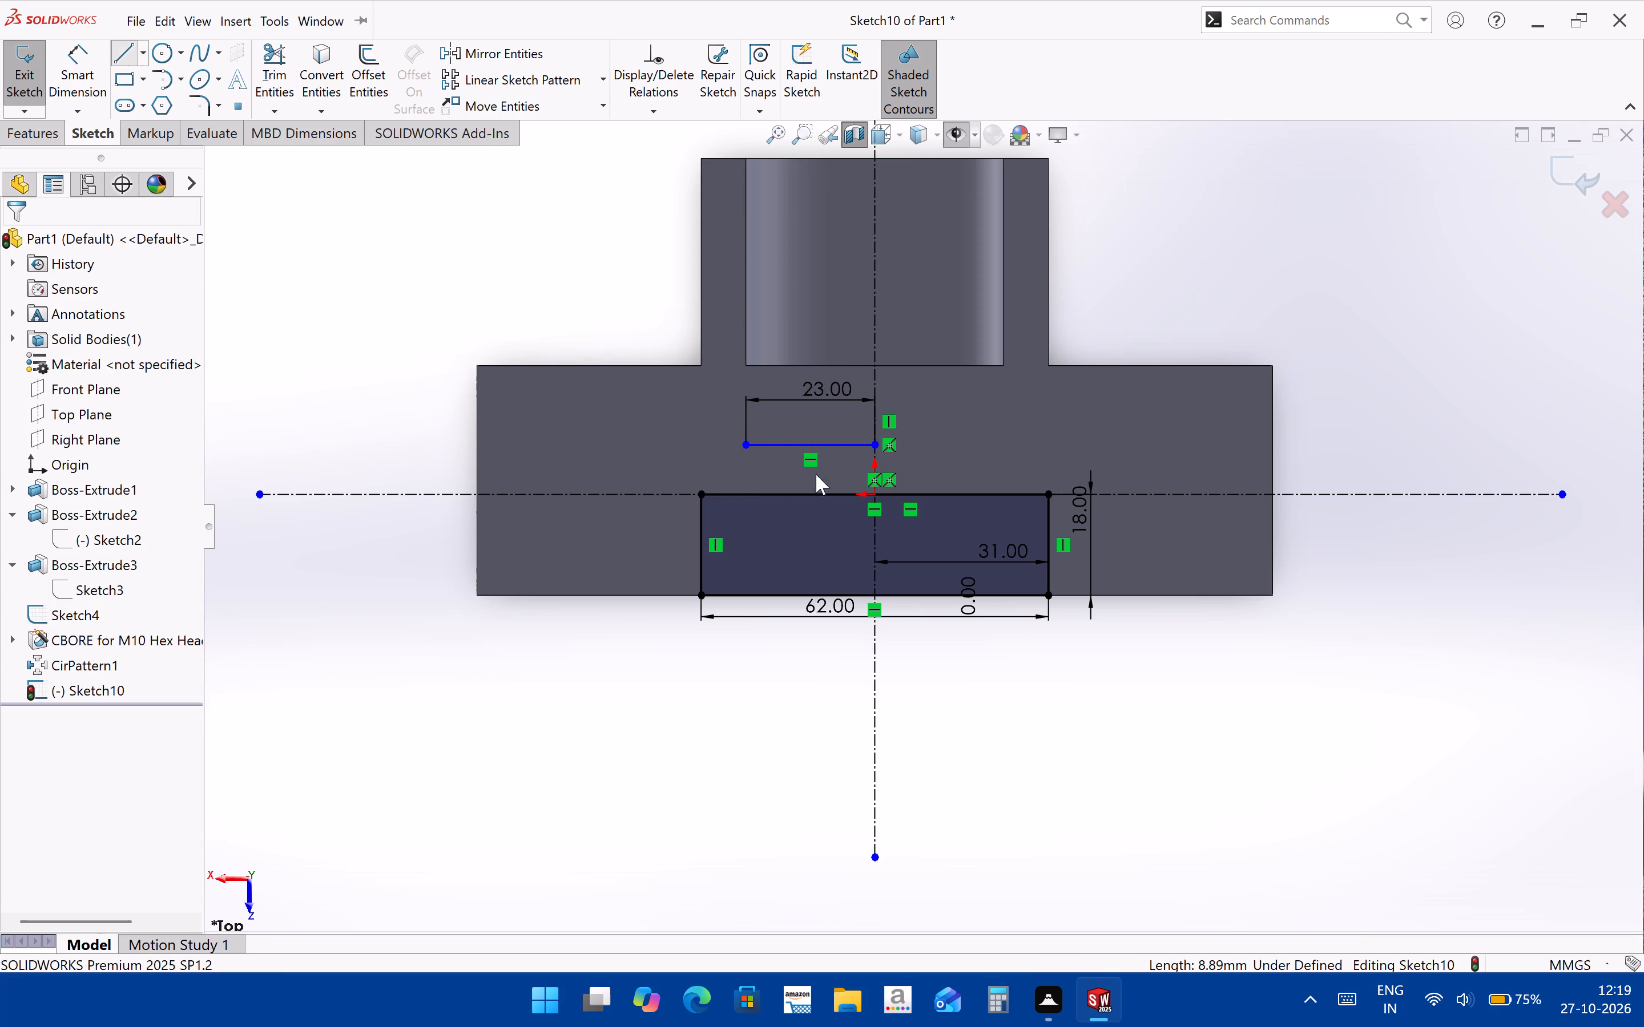
click(750, 446)
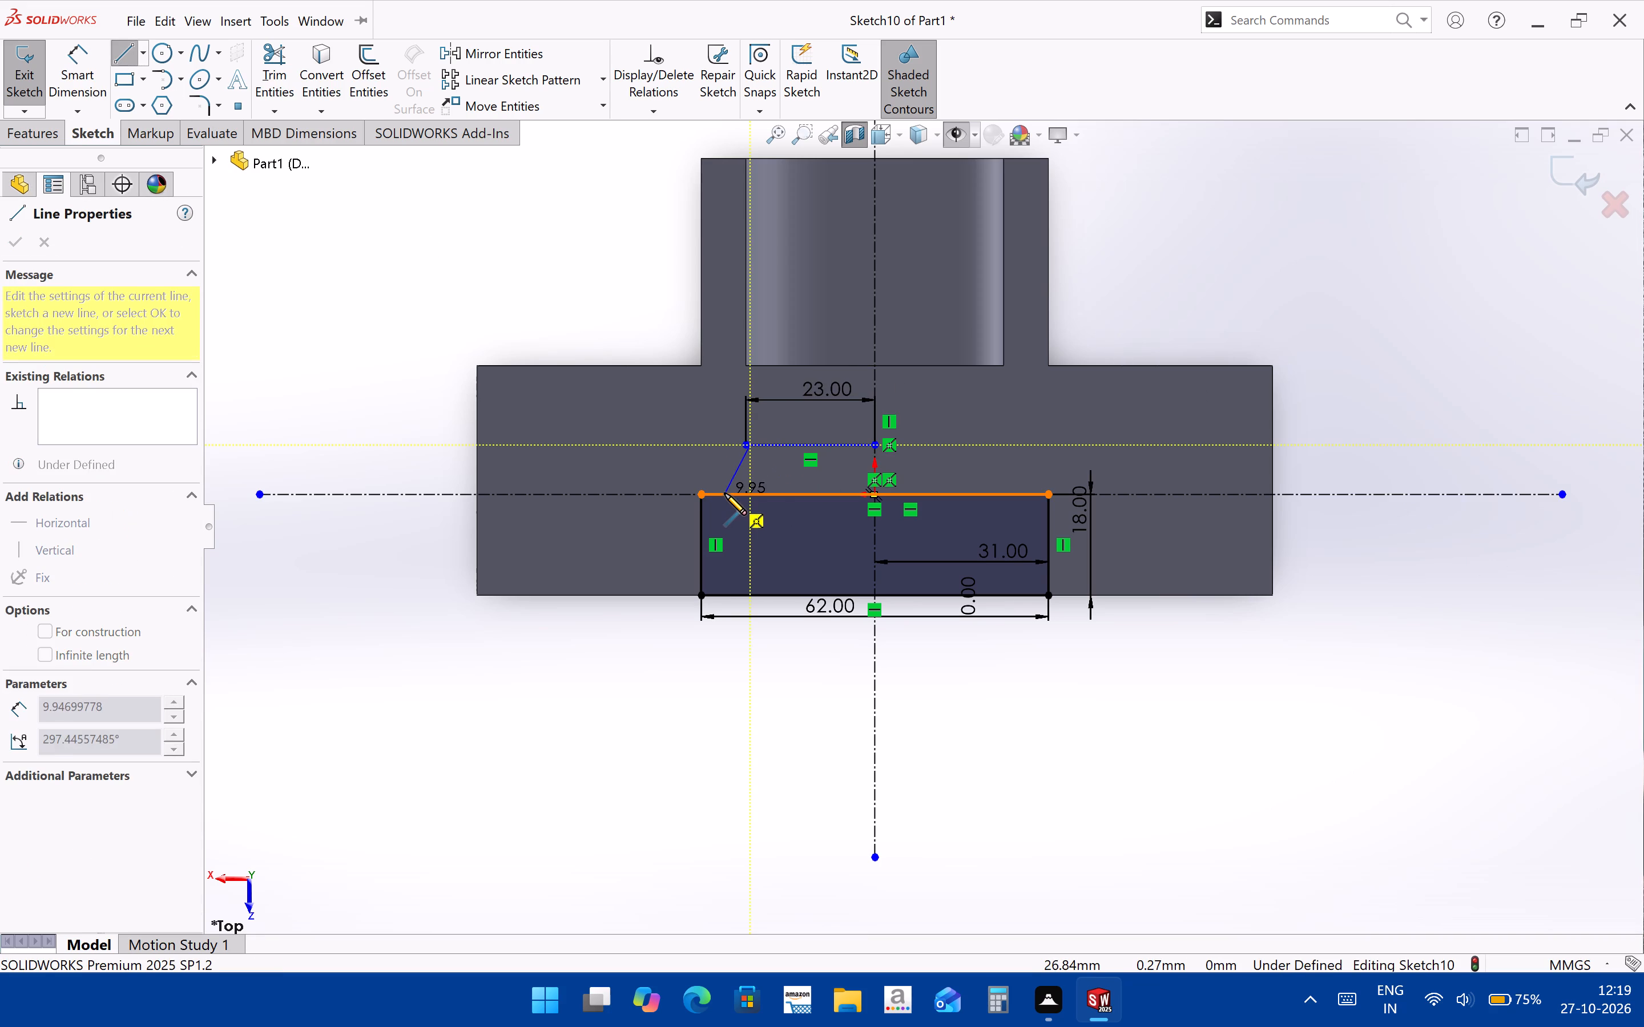
key(Escape)
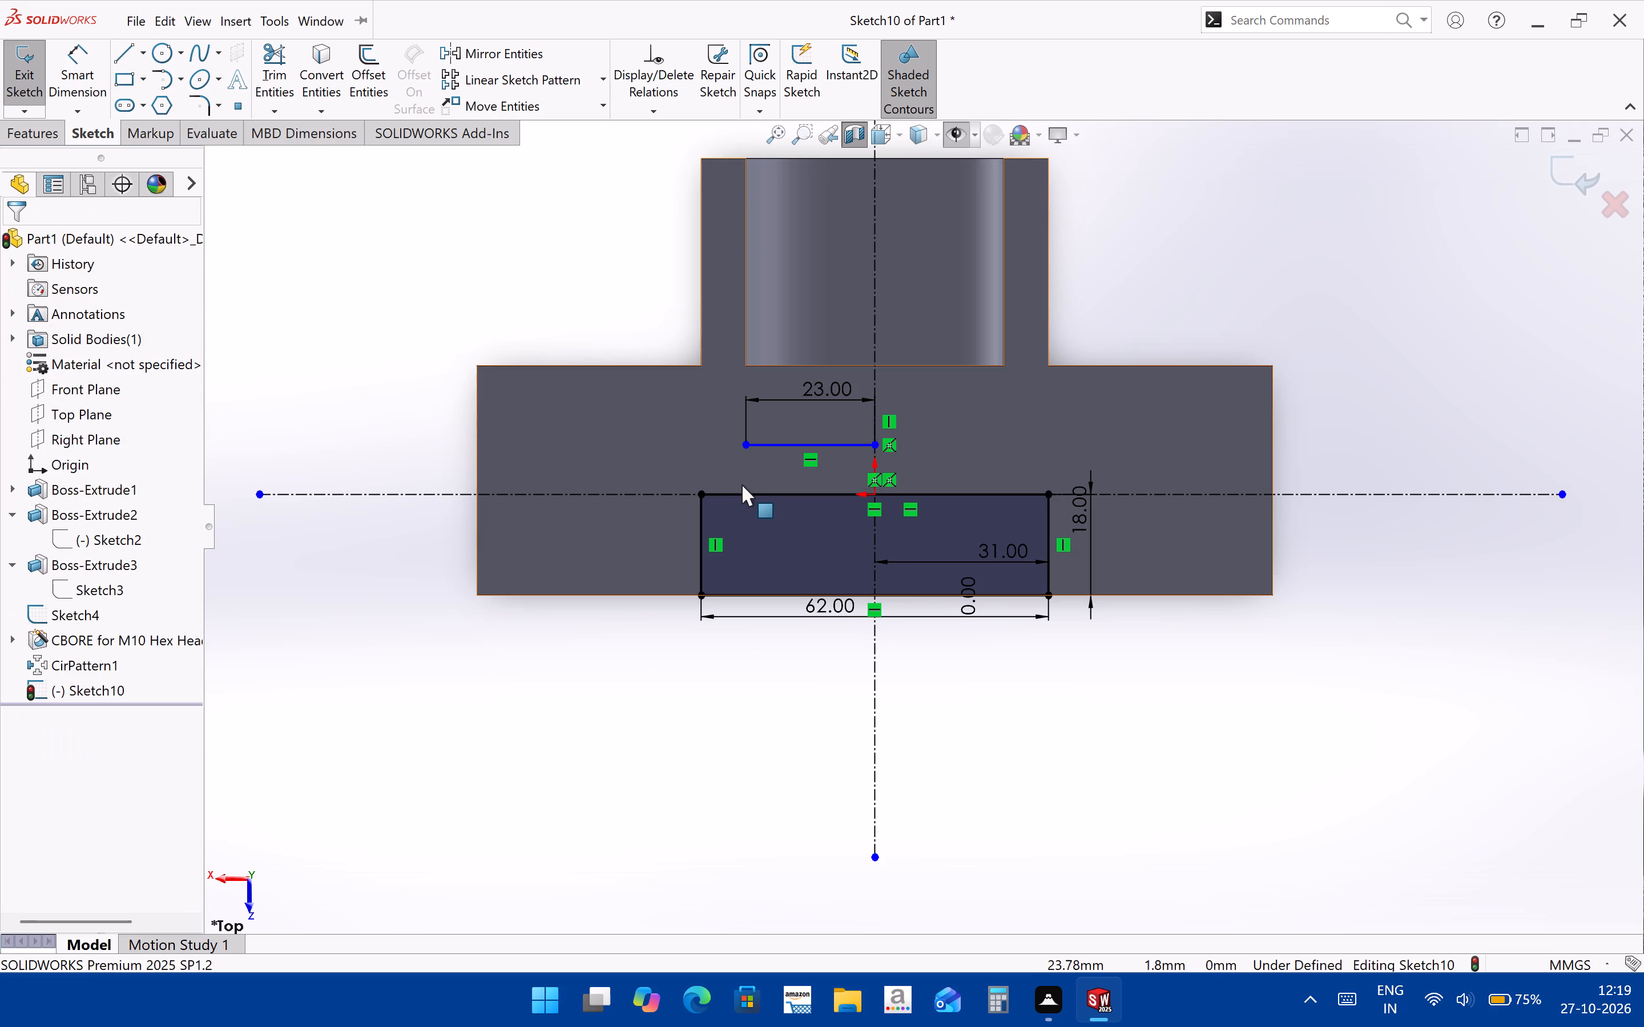
key(Return)
click(744, 446)
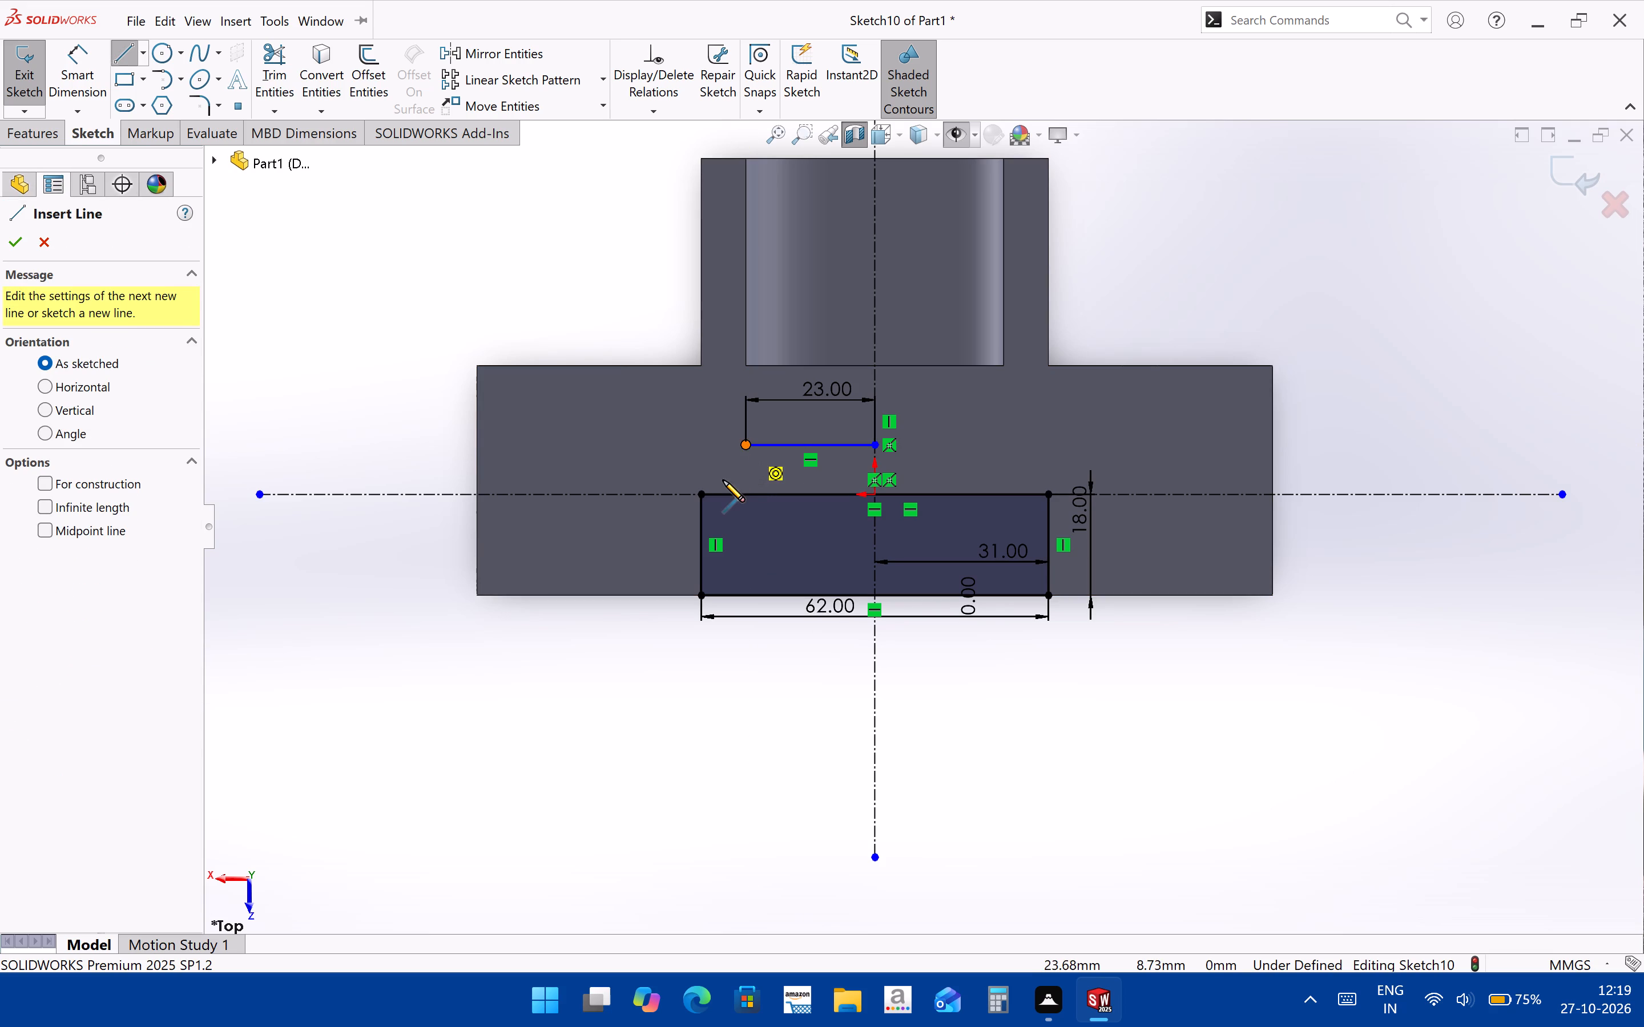
click(724, 495)
key(Escape)
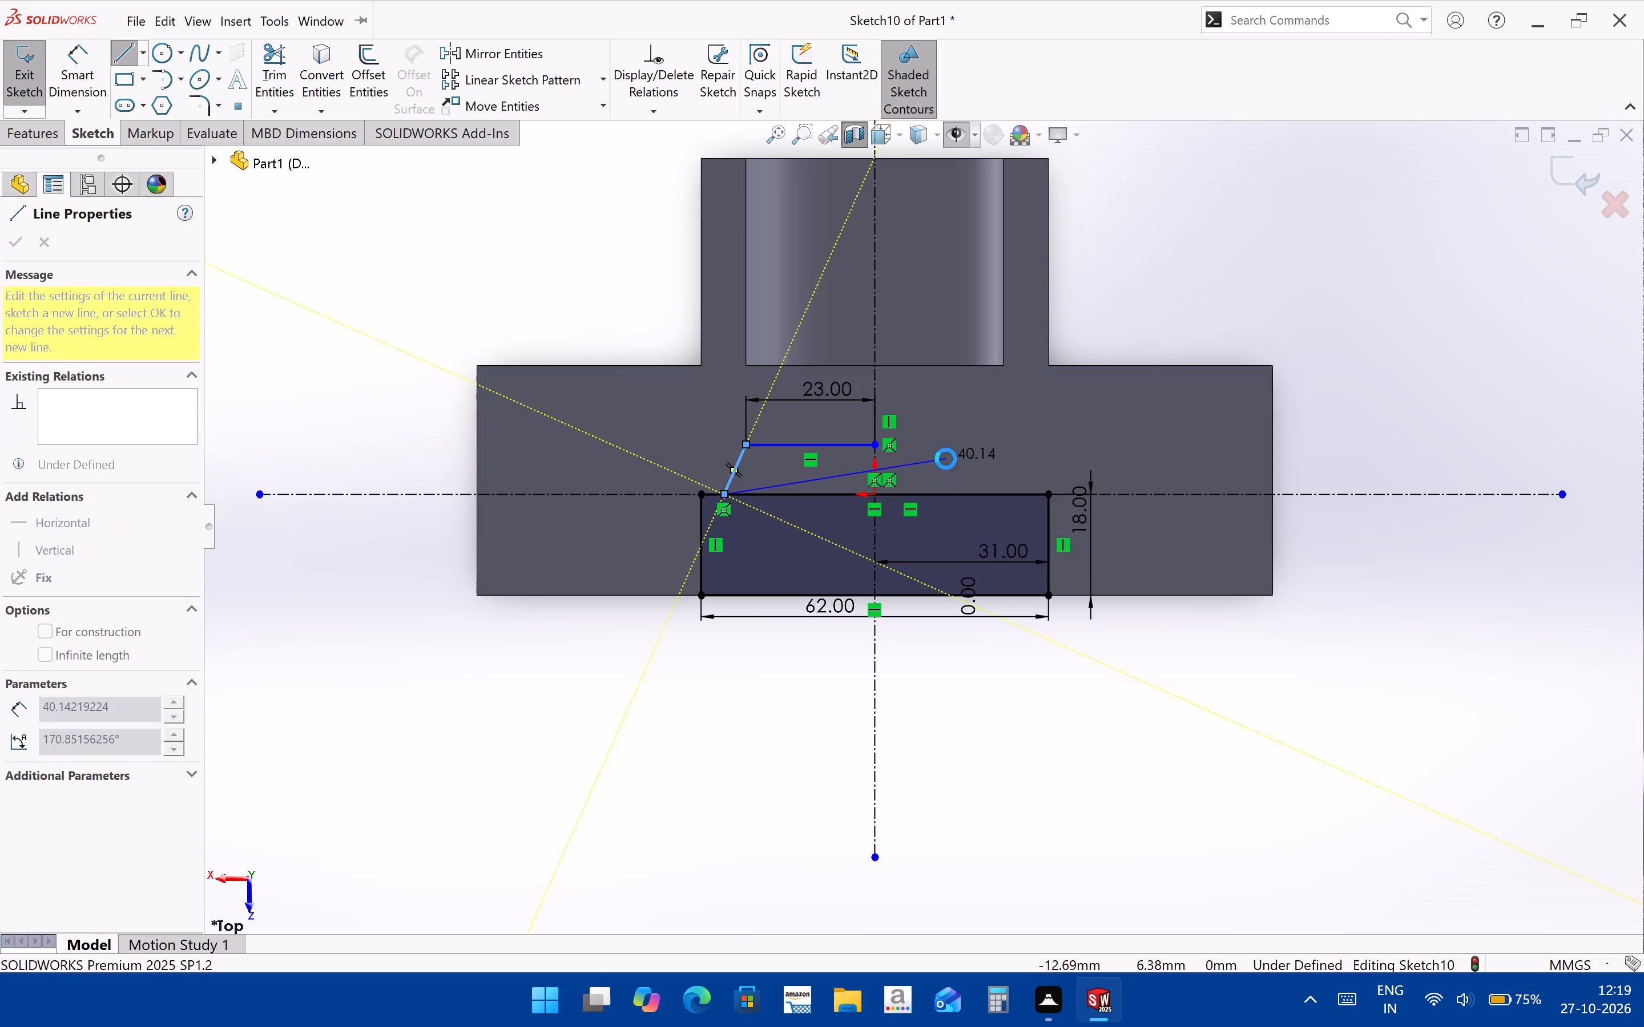
Sketch a vertical line about 14 mm up from the 23 mm line to the flange's upper edge, continued horizontally about 16 mm to the centerline.
click(131, 58)
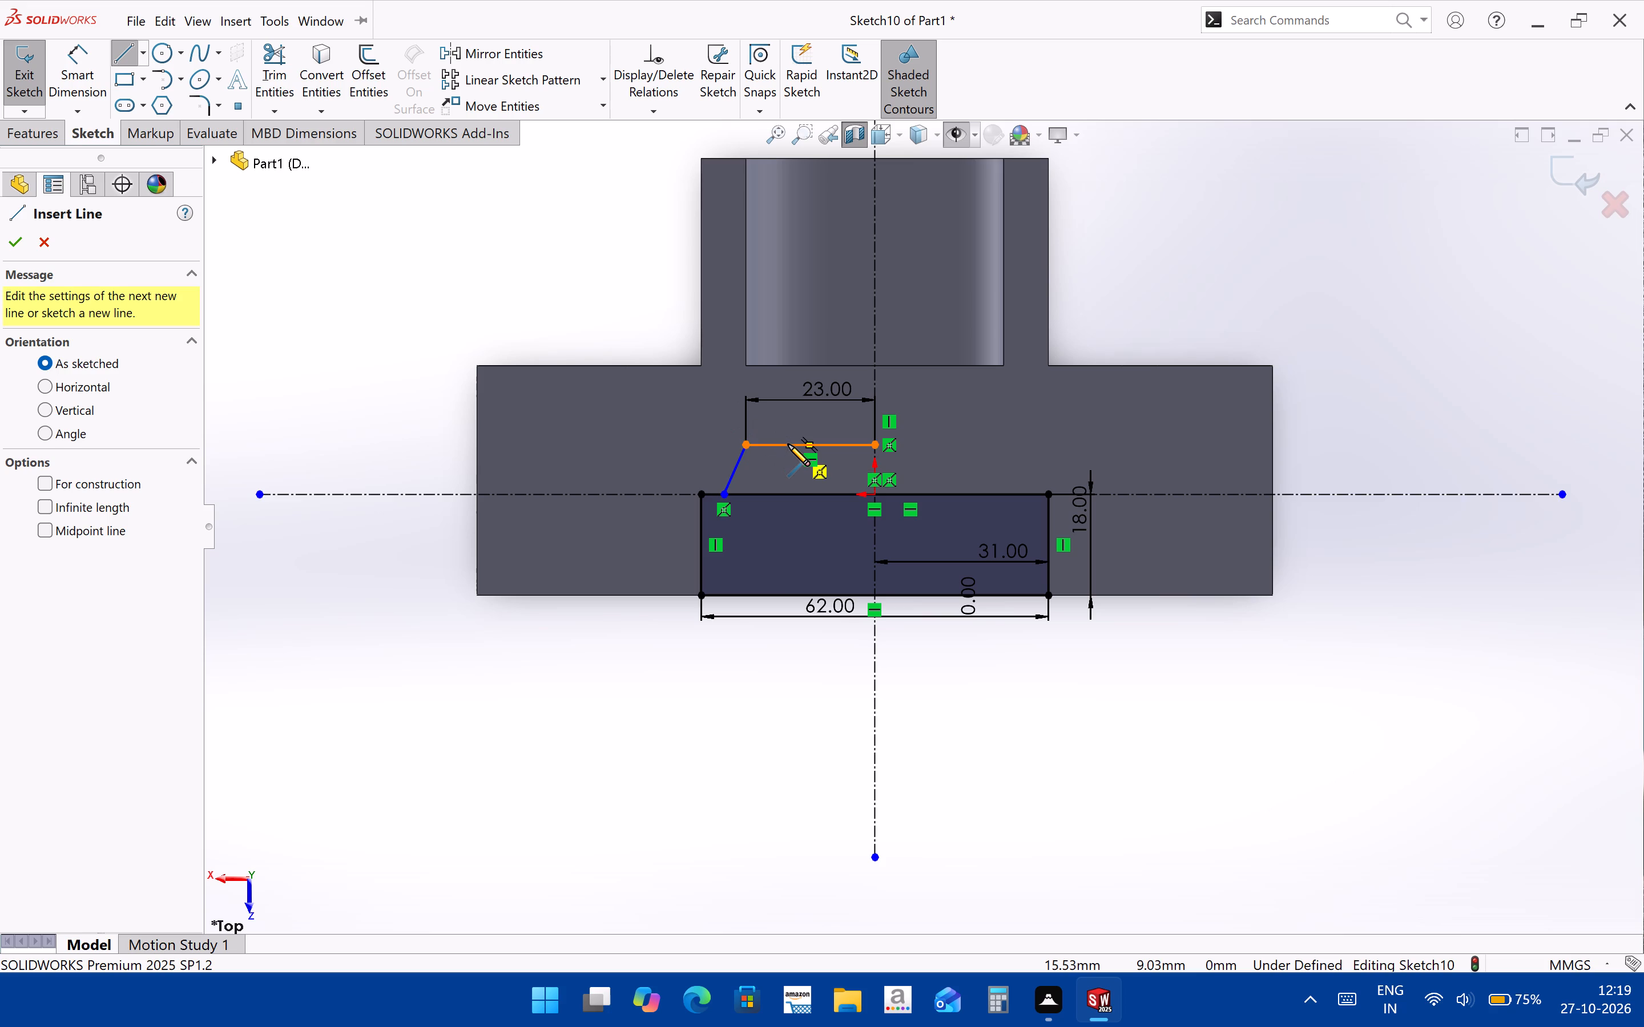
click(788, 444)
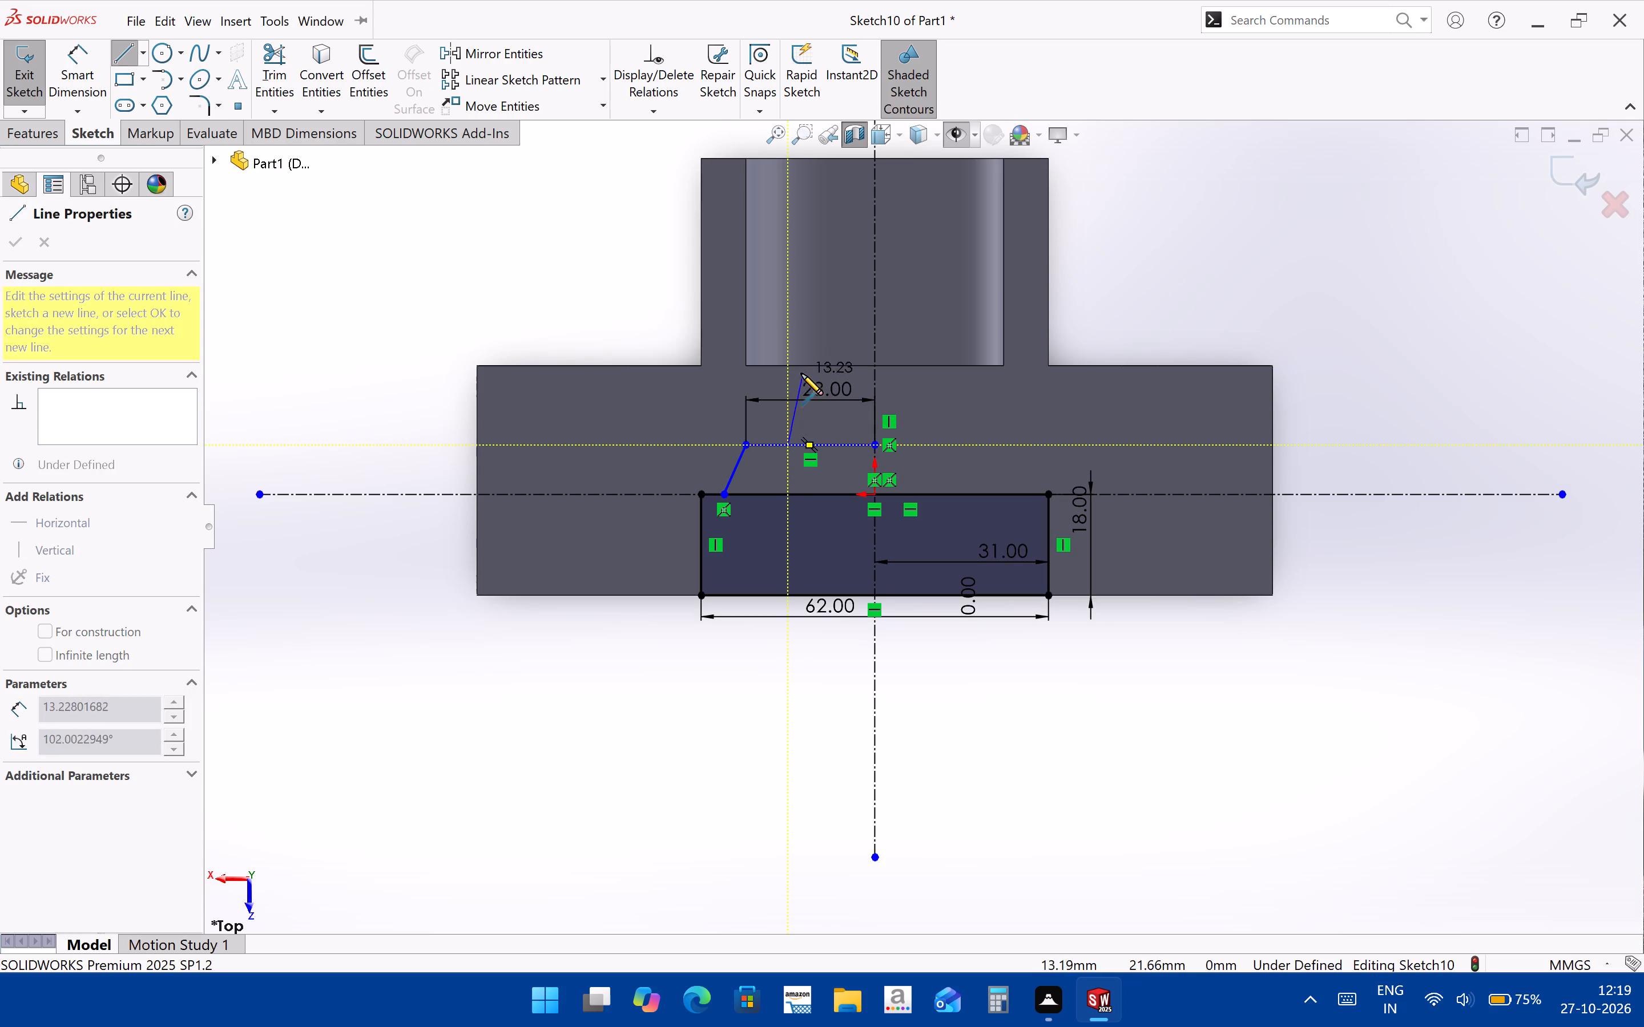
click(785, 366)
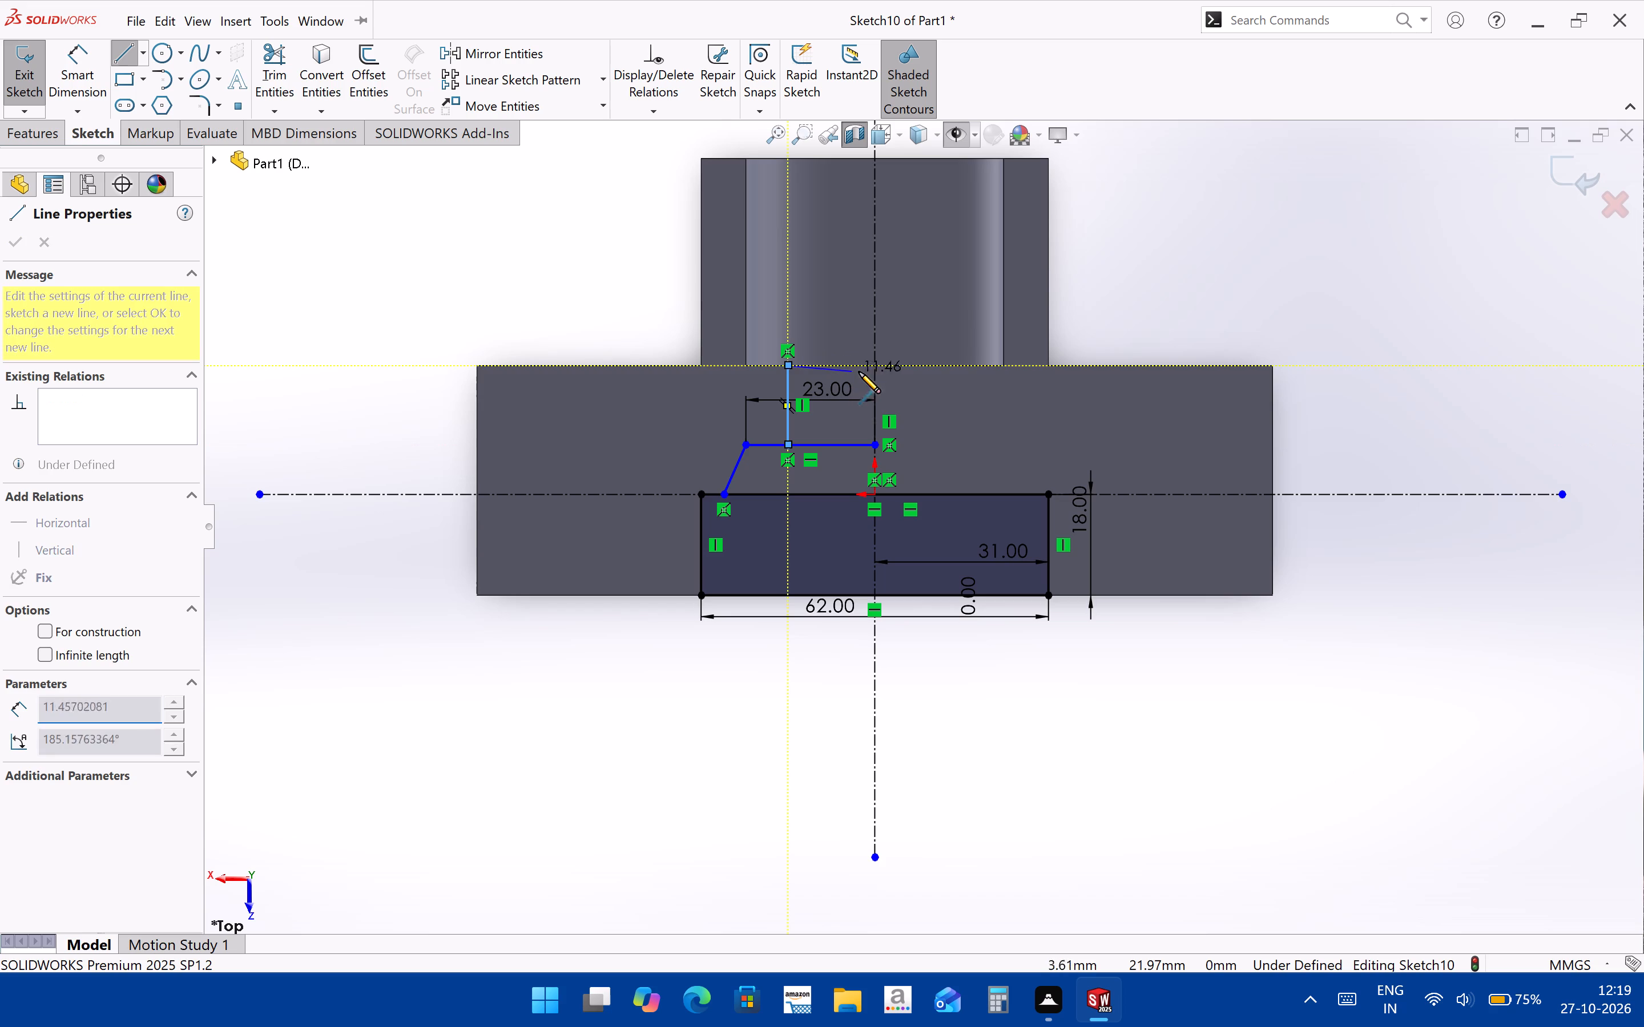
click(875, 367)
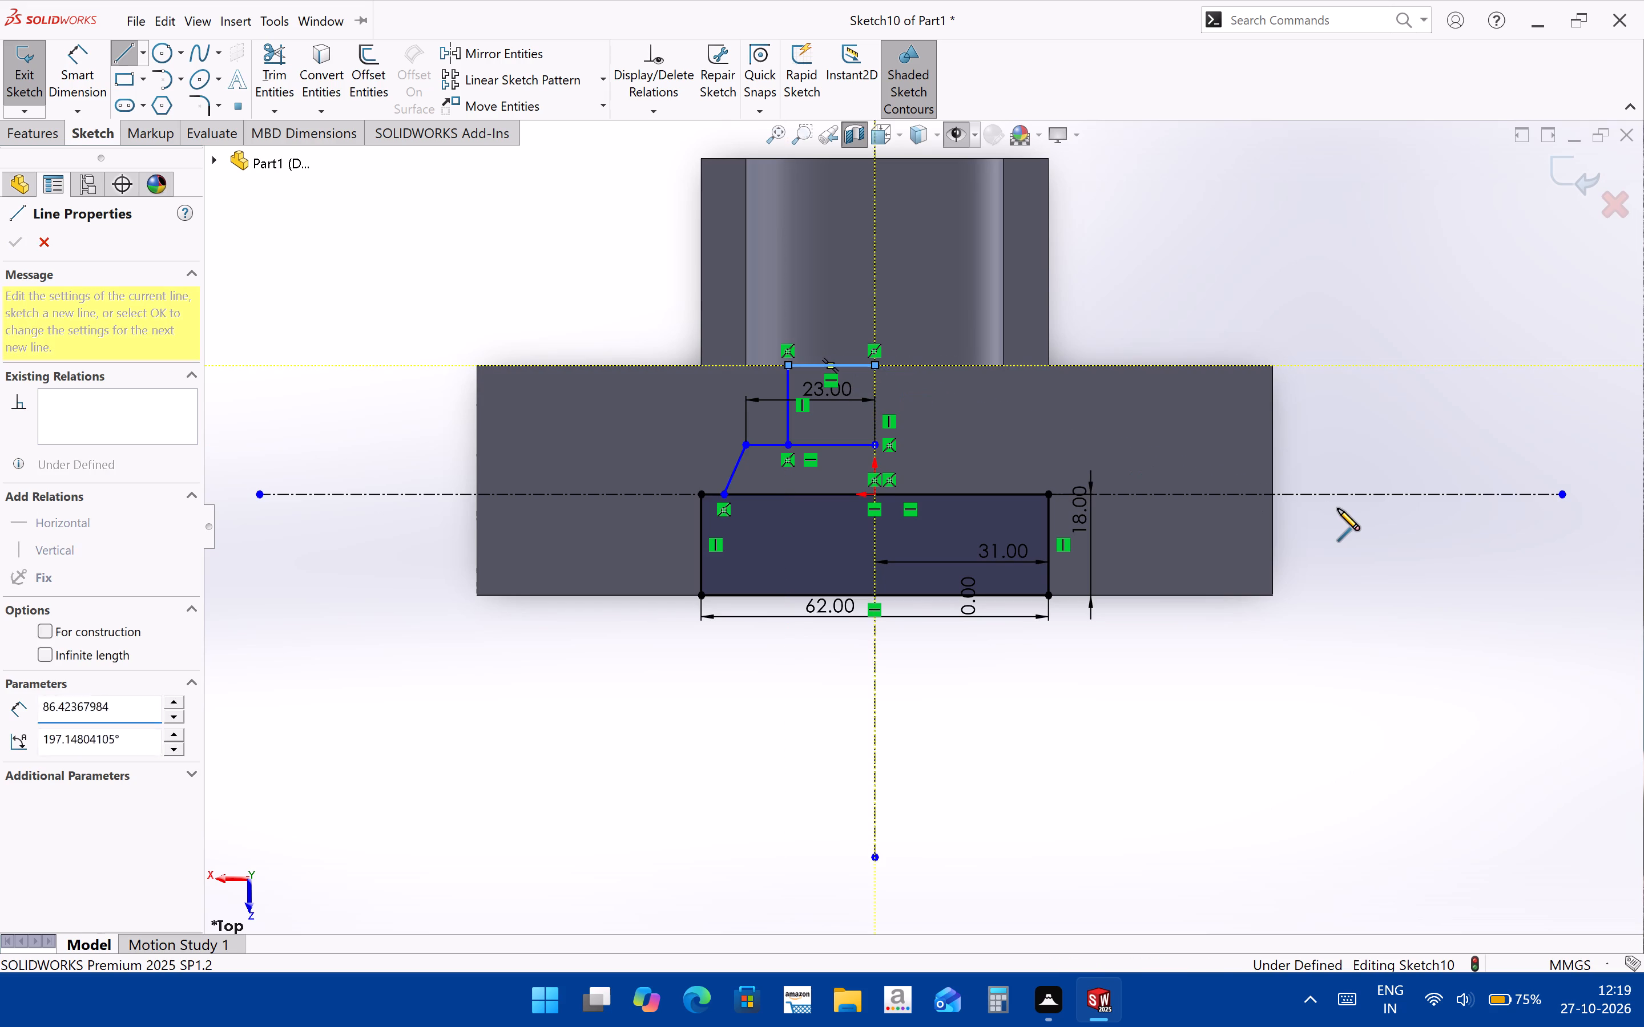
key(Escape)
Dimension the horizontal line on the flange's upper edge as 15 mm.
click(82, 92)
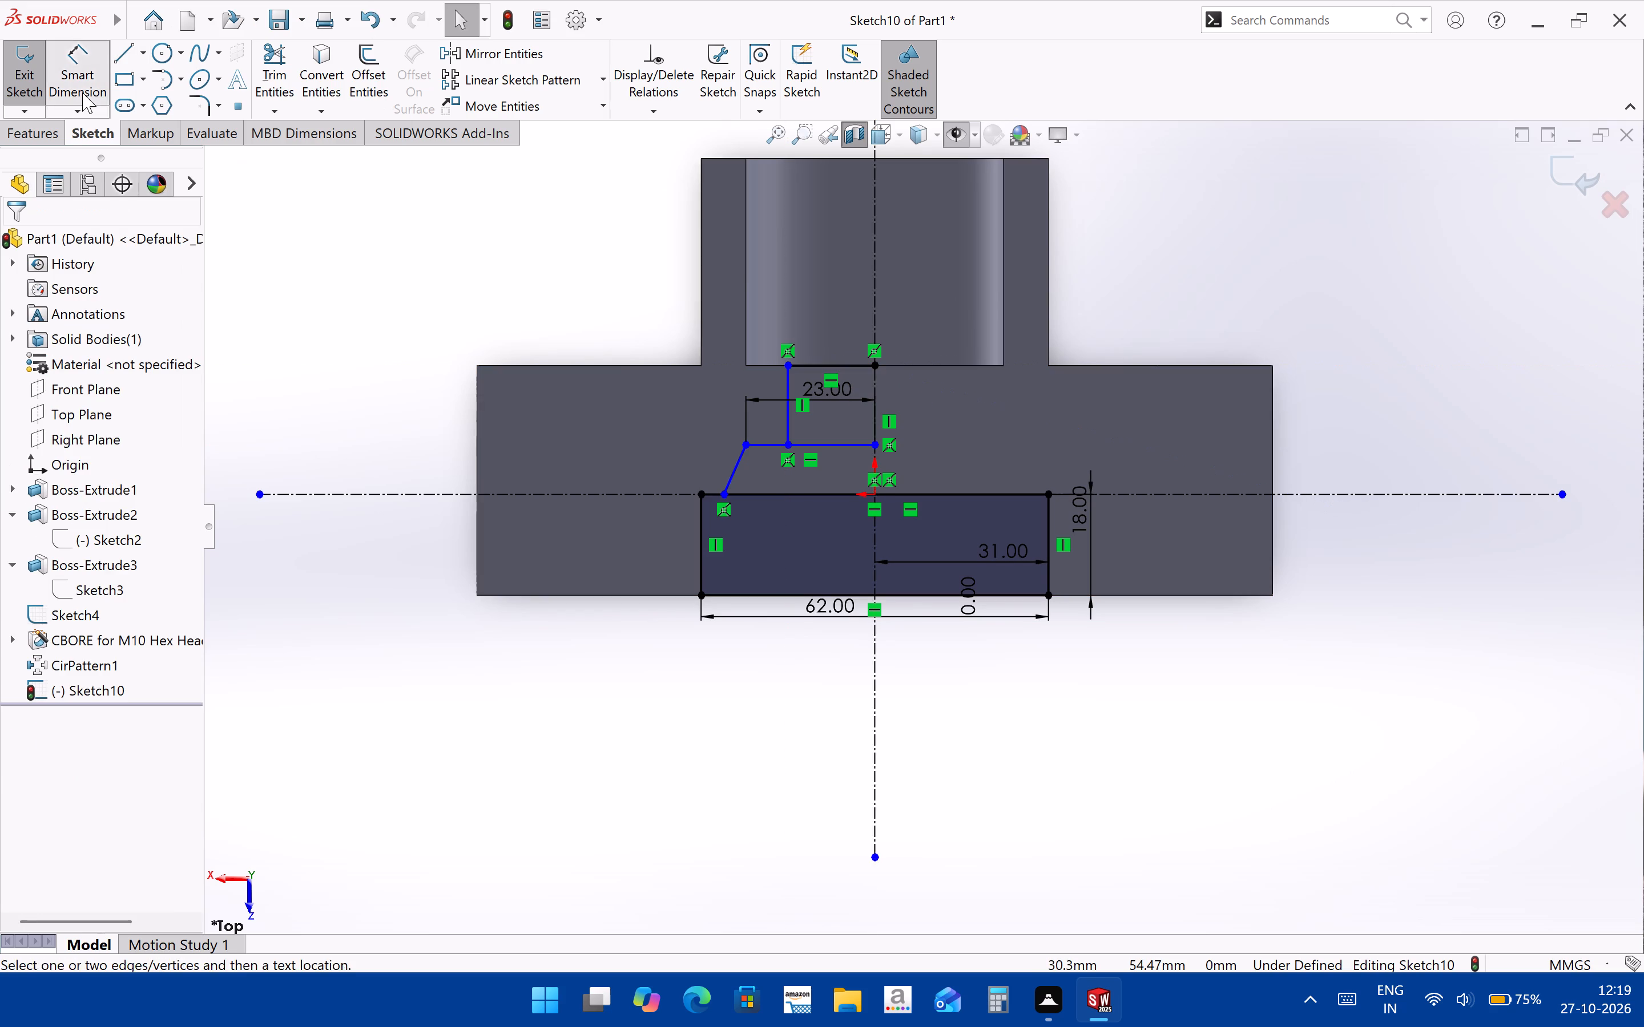
click(852, 366)
click(847, 320)
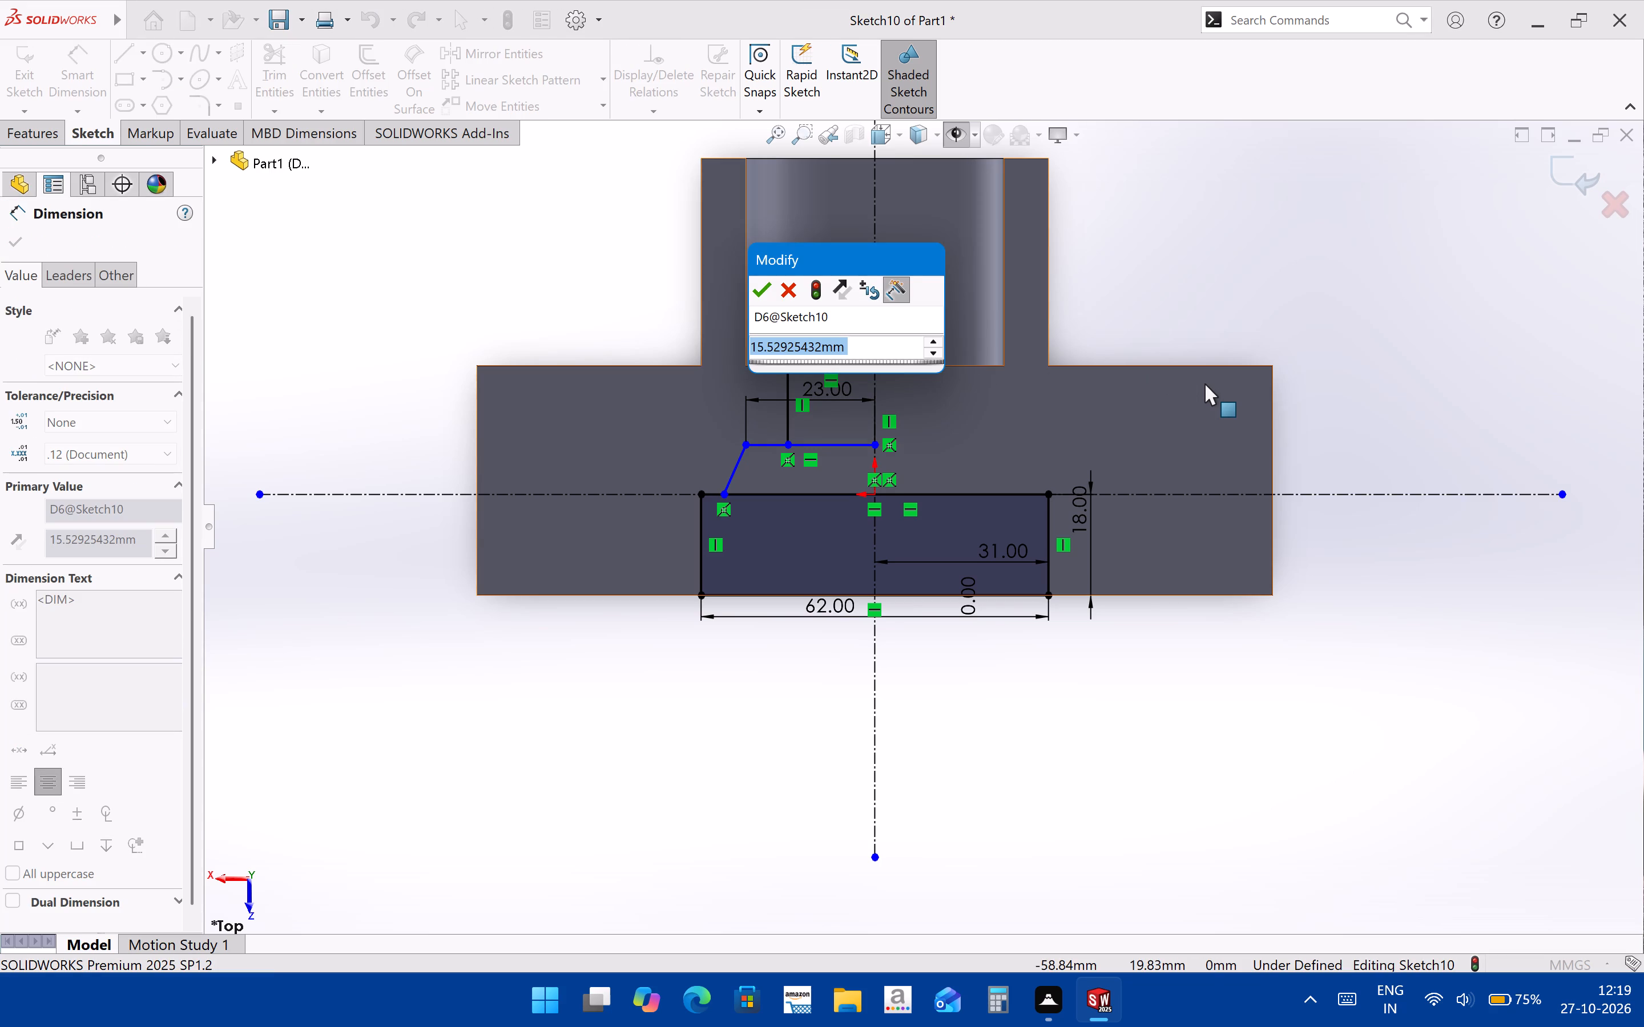
text(15)
key(Return)
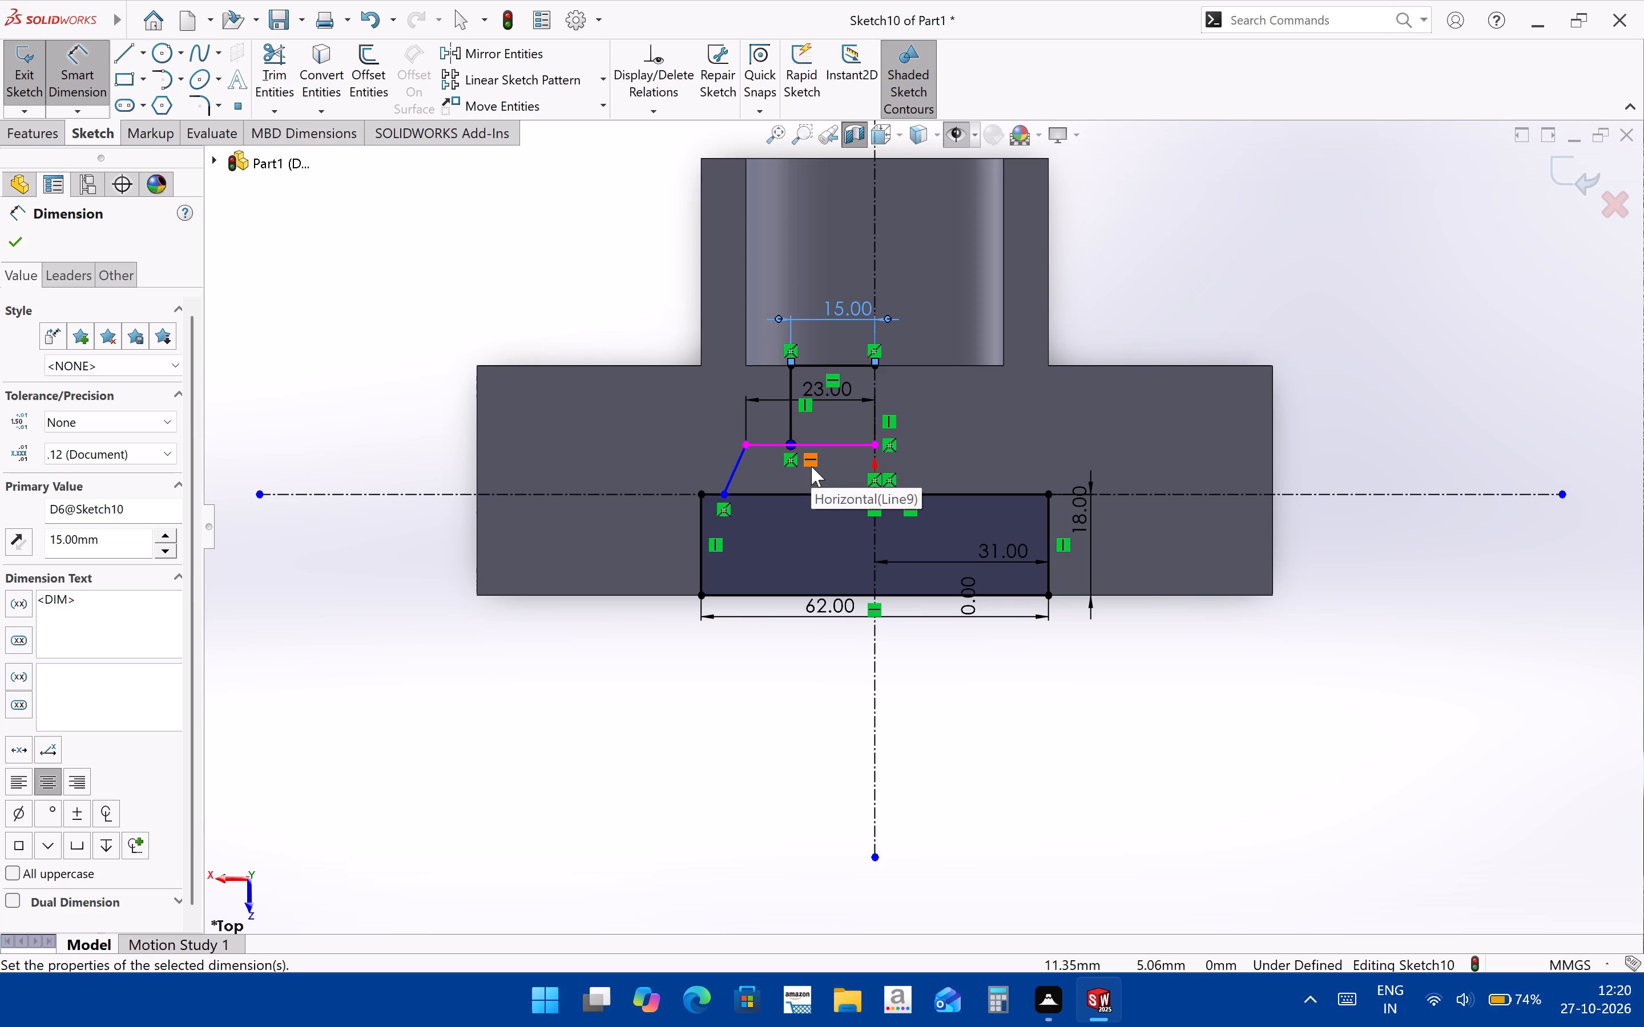
Dimension the vertical line below the flange's upper edge as 9 mm.
click(792, 424)
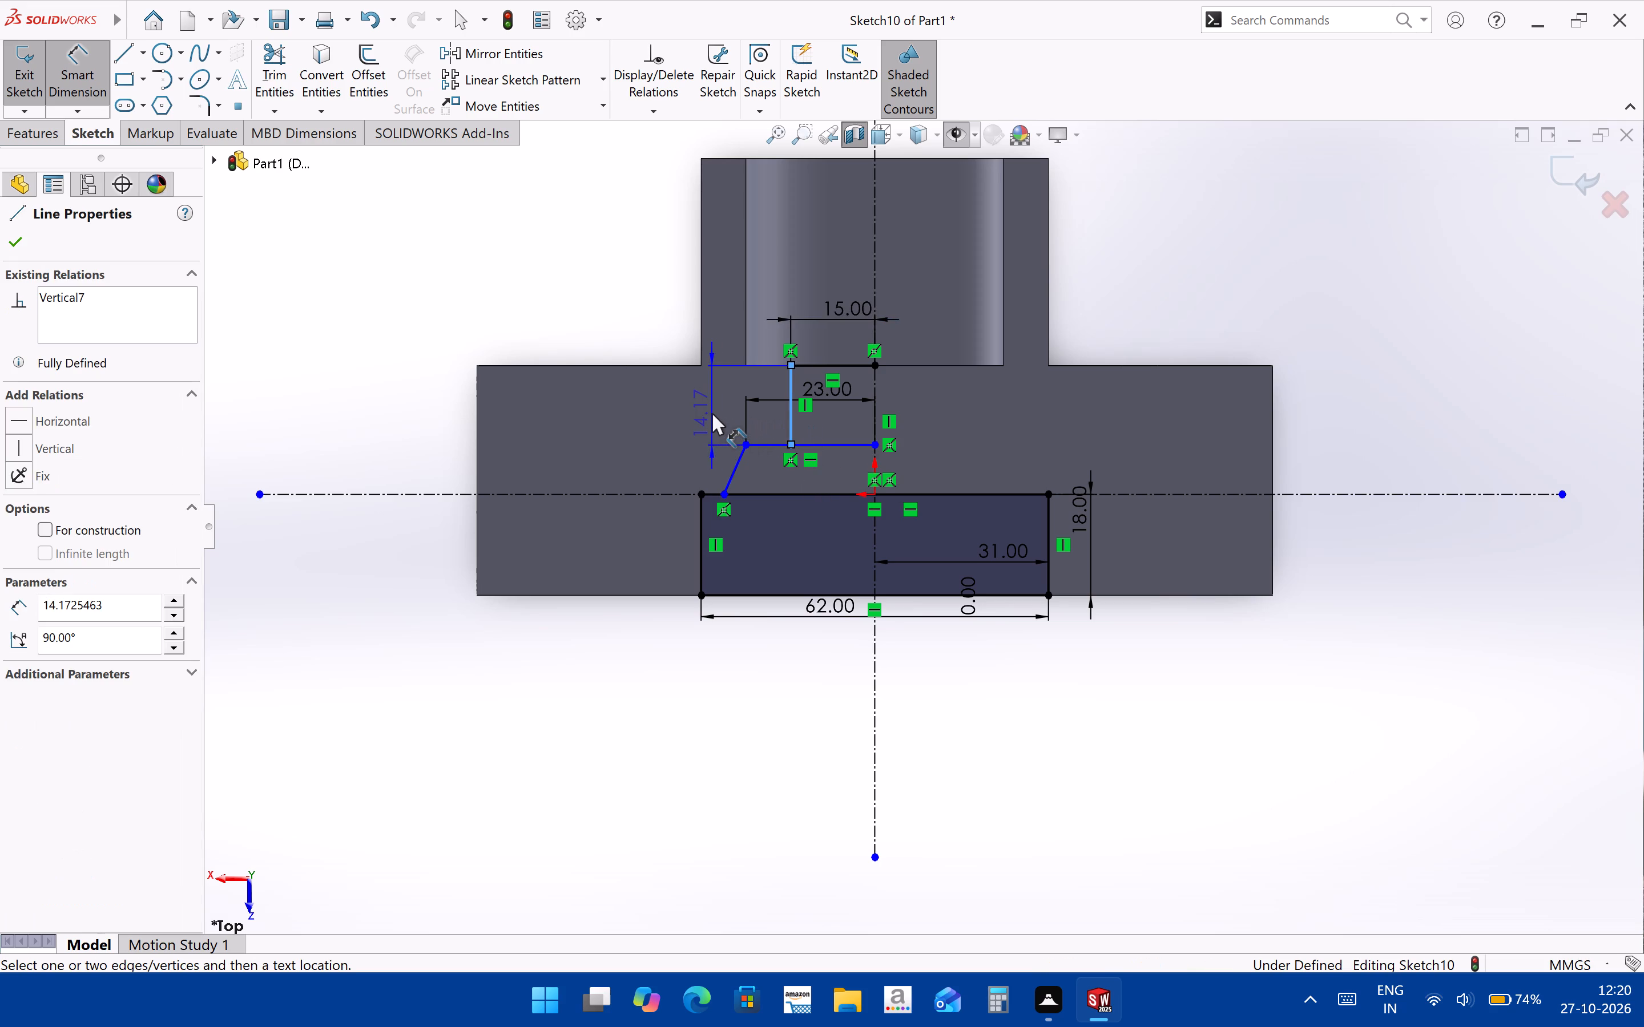
click(711, 413)
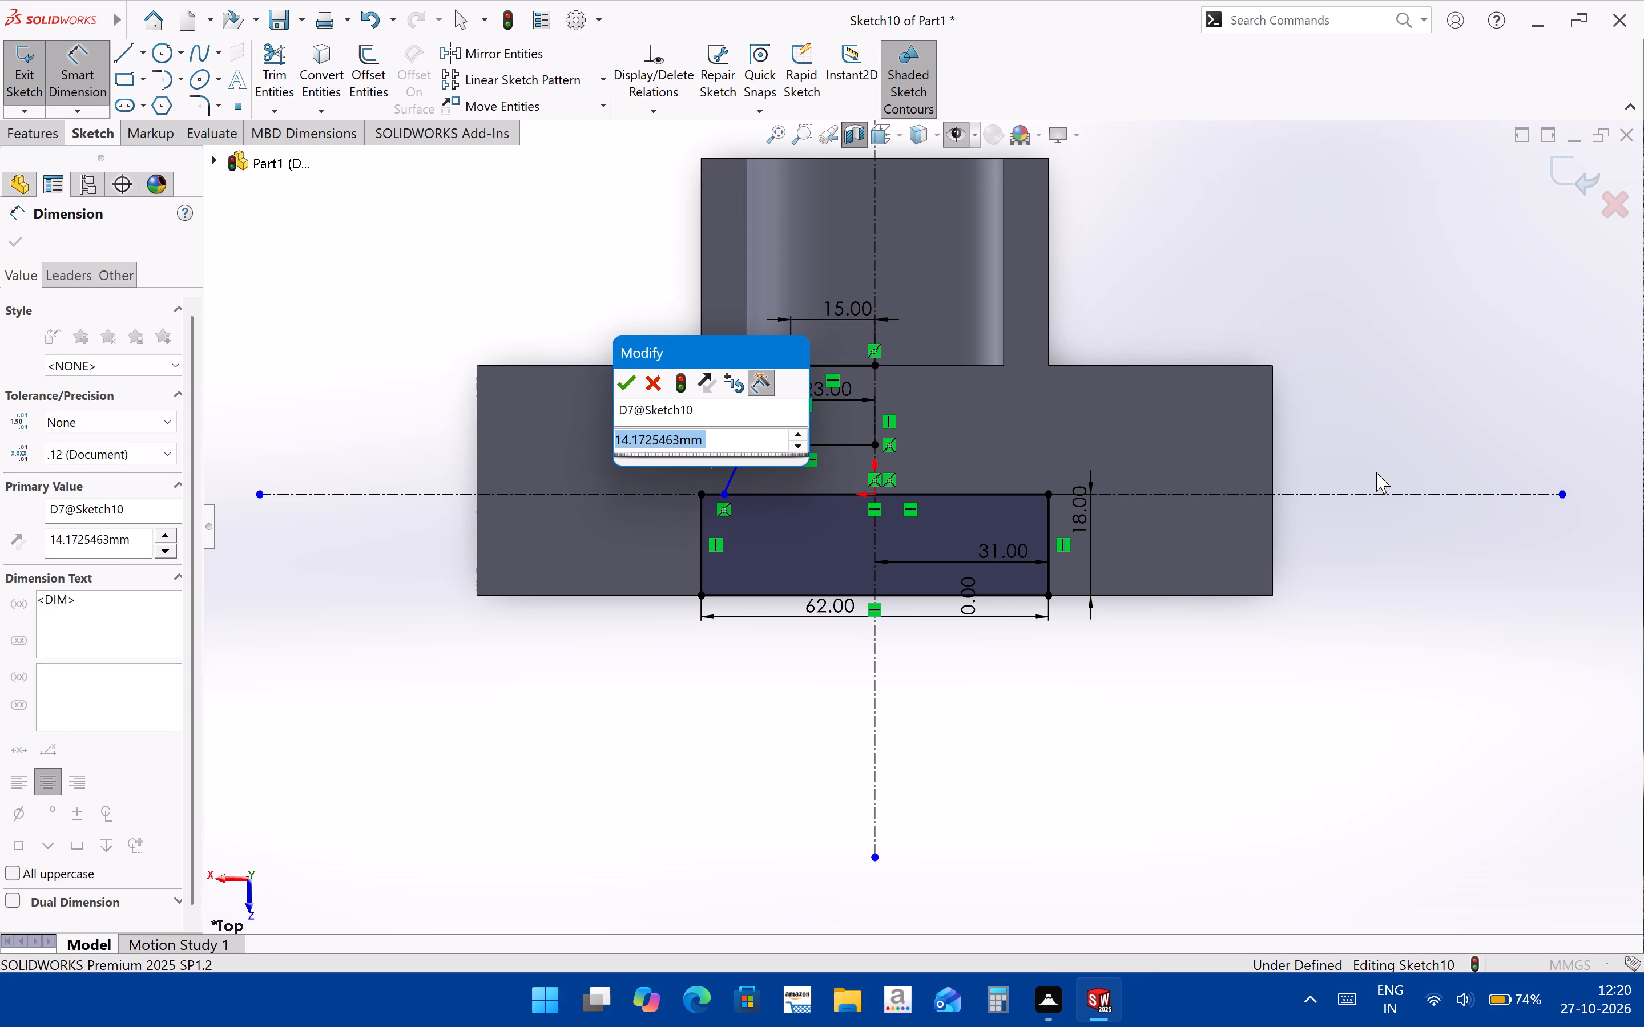
key(9)
key(Return)
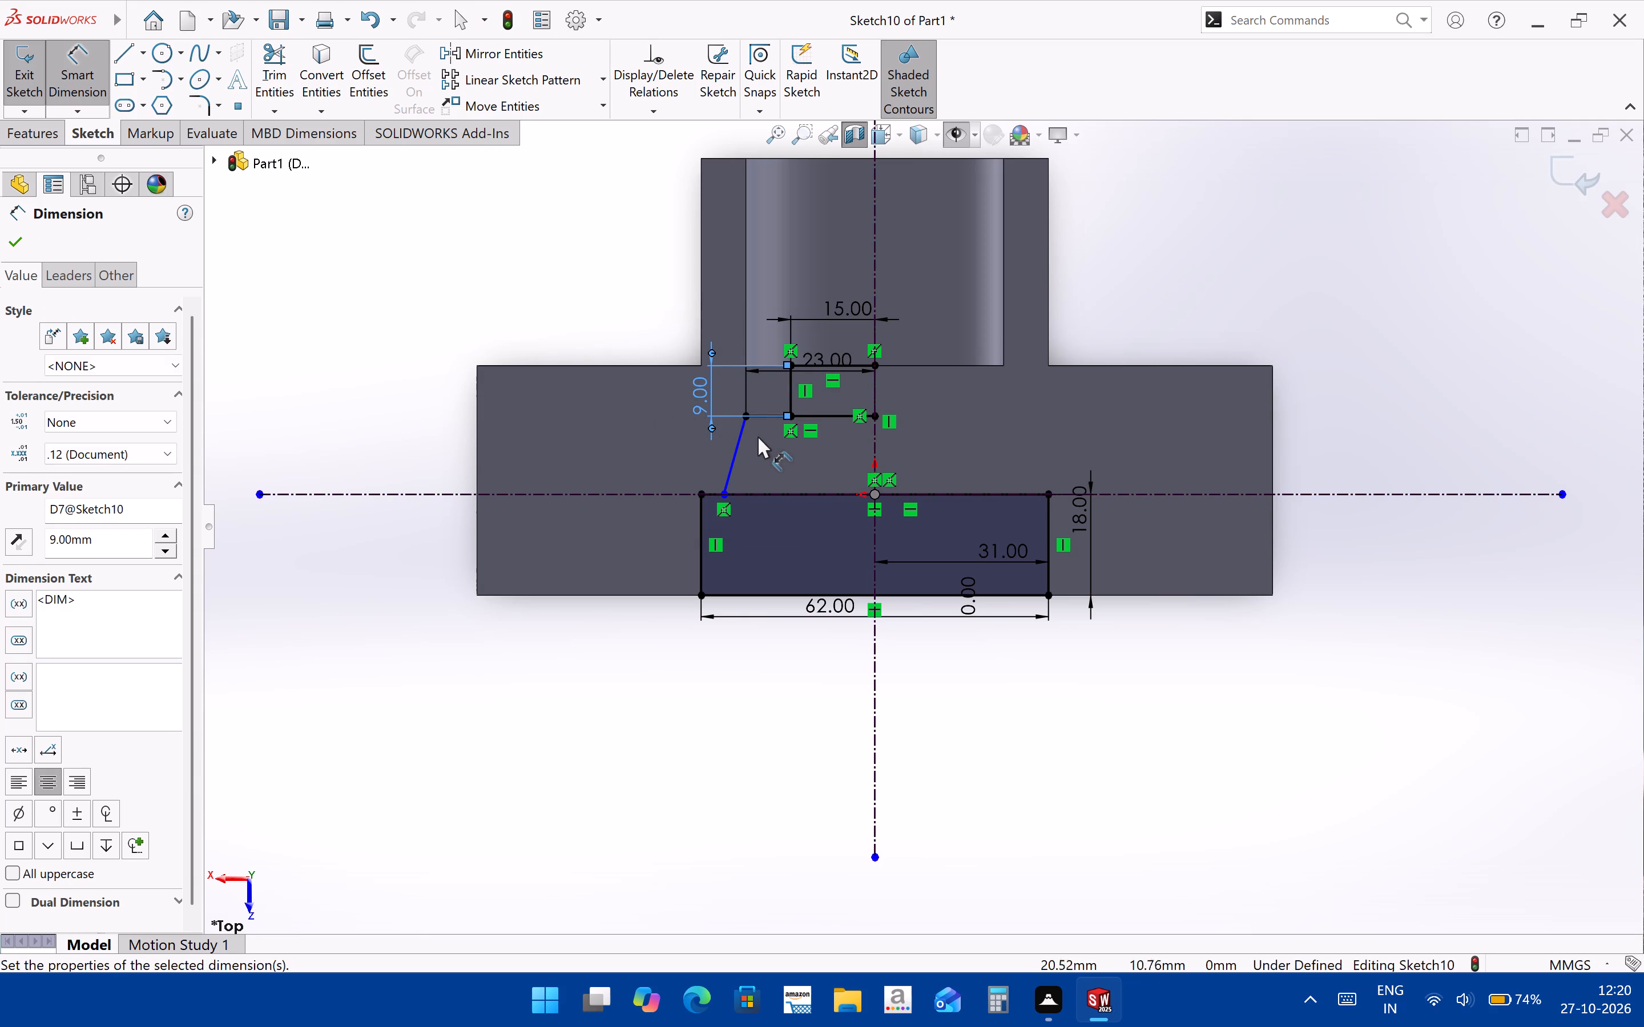
Dimension the angle between the short vertical line and the slanted line as 15 degrees.
click(793, 395)
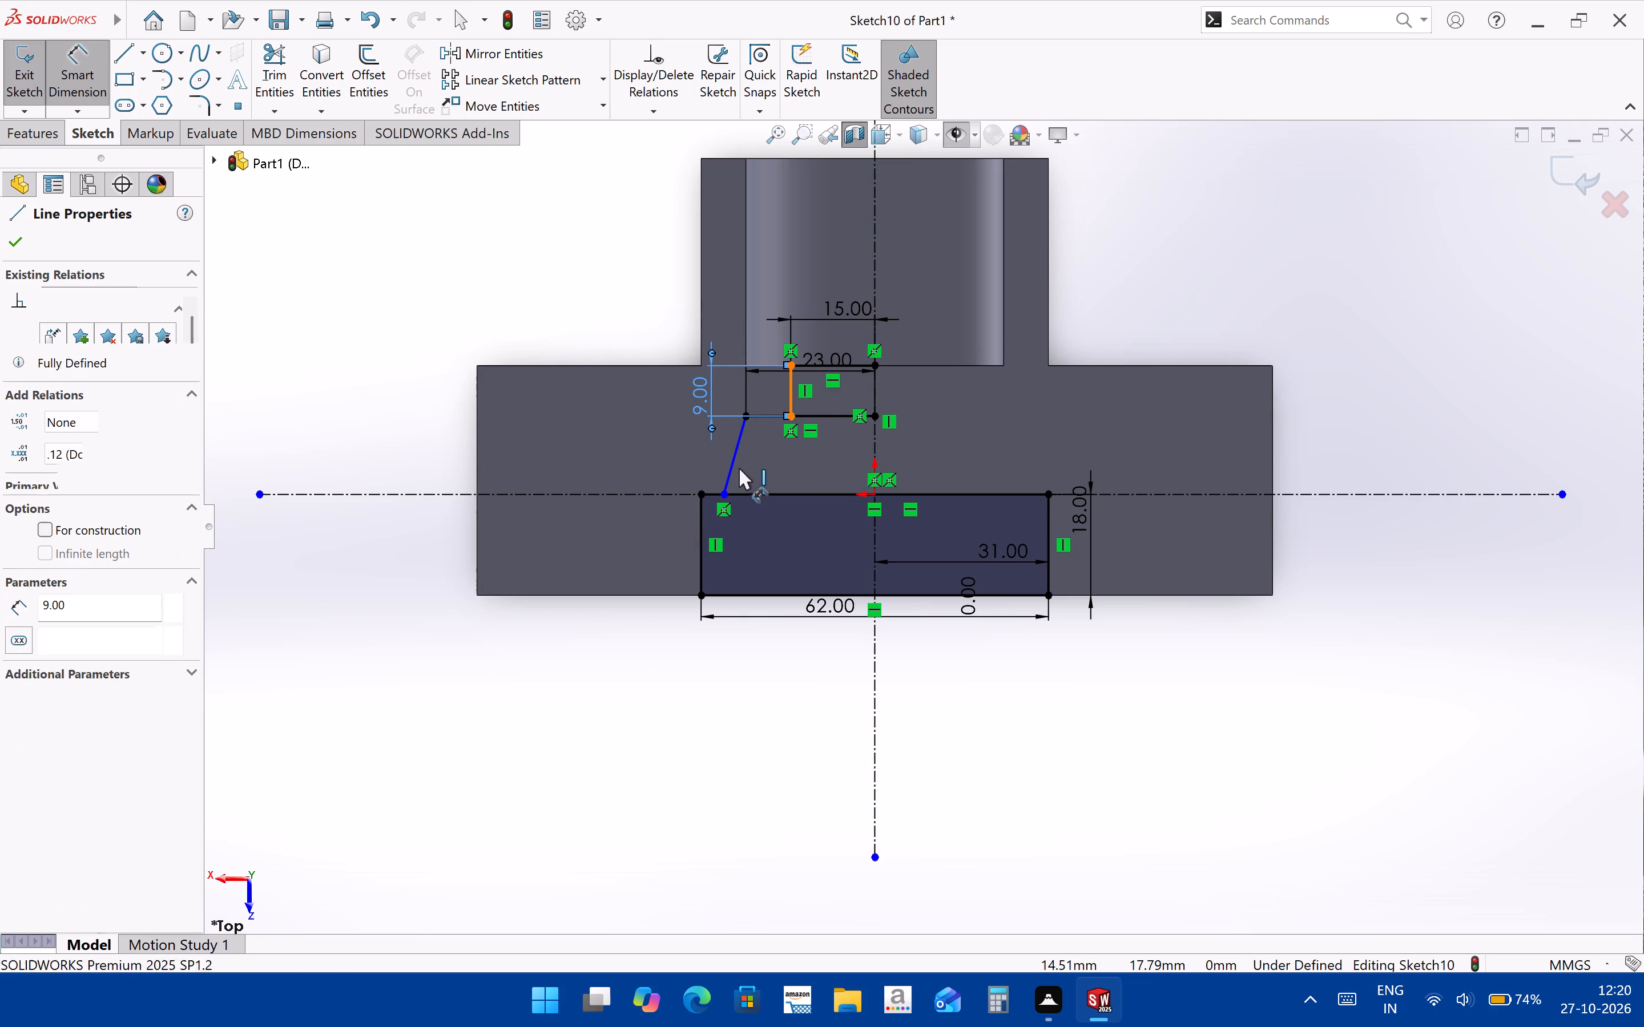
click(732, 469)
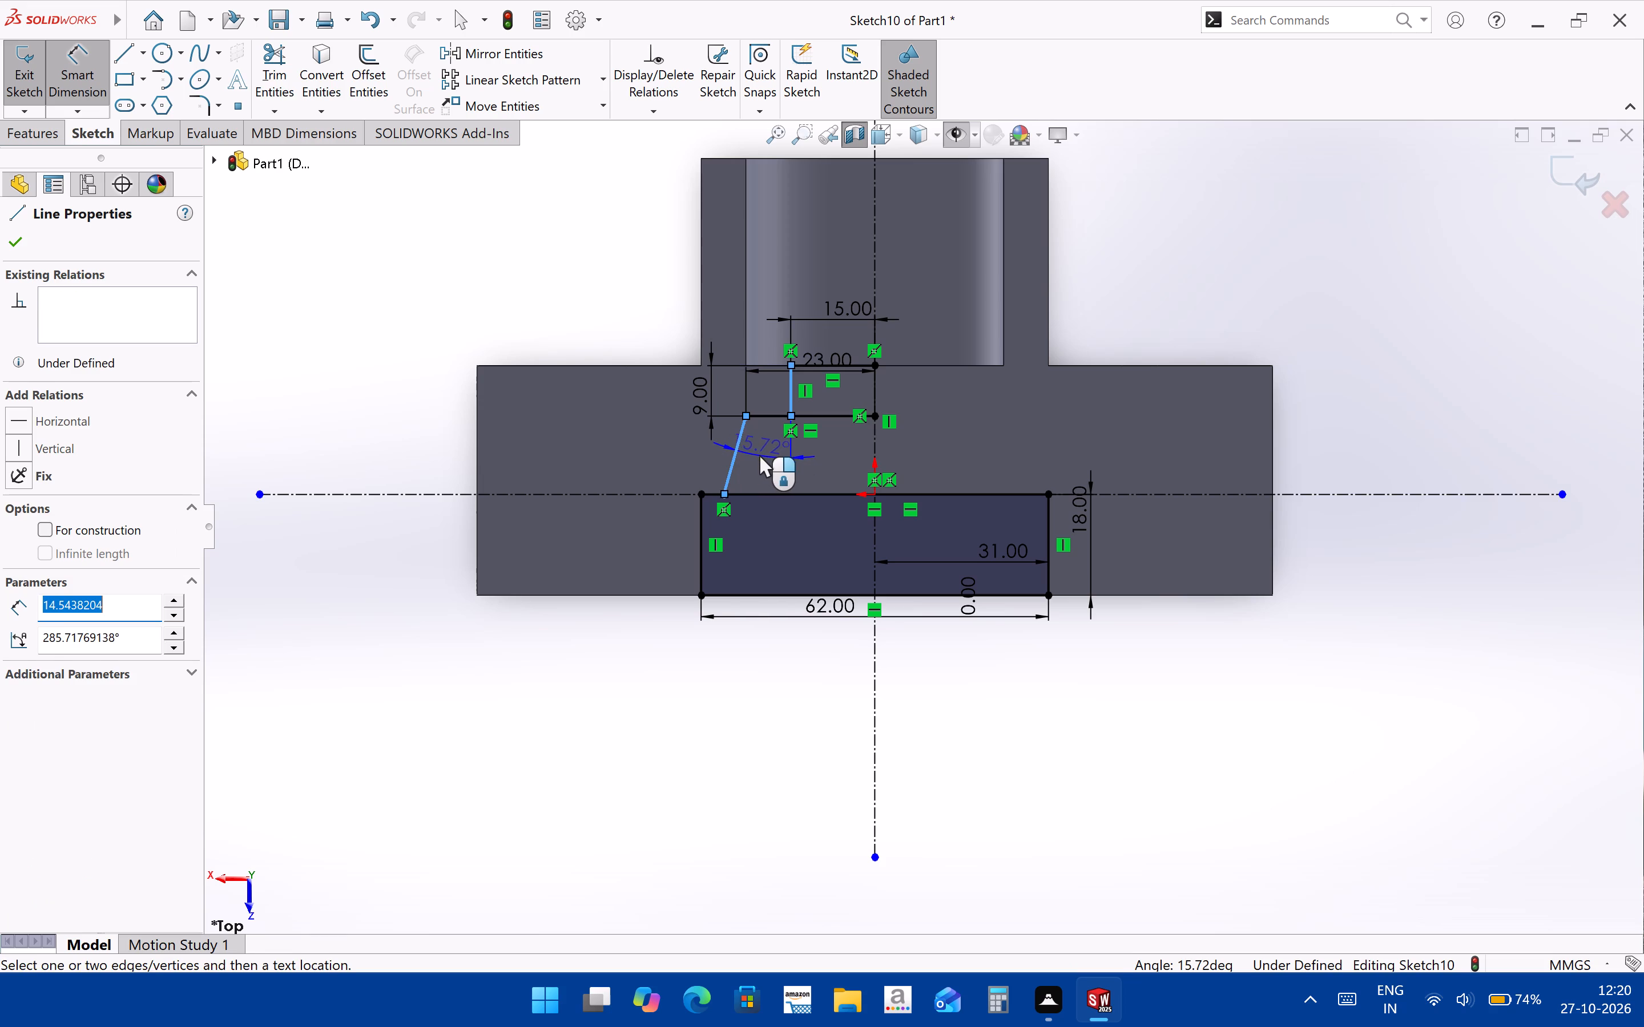
click(761, 455)
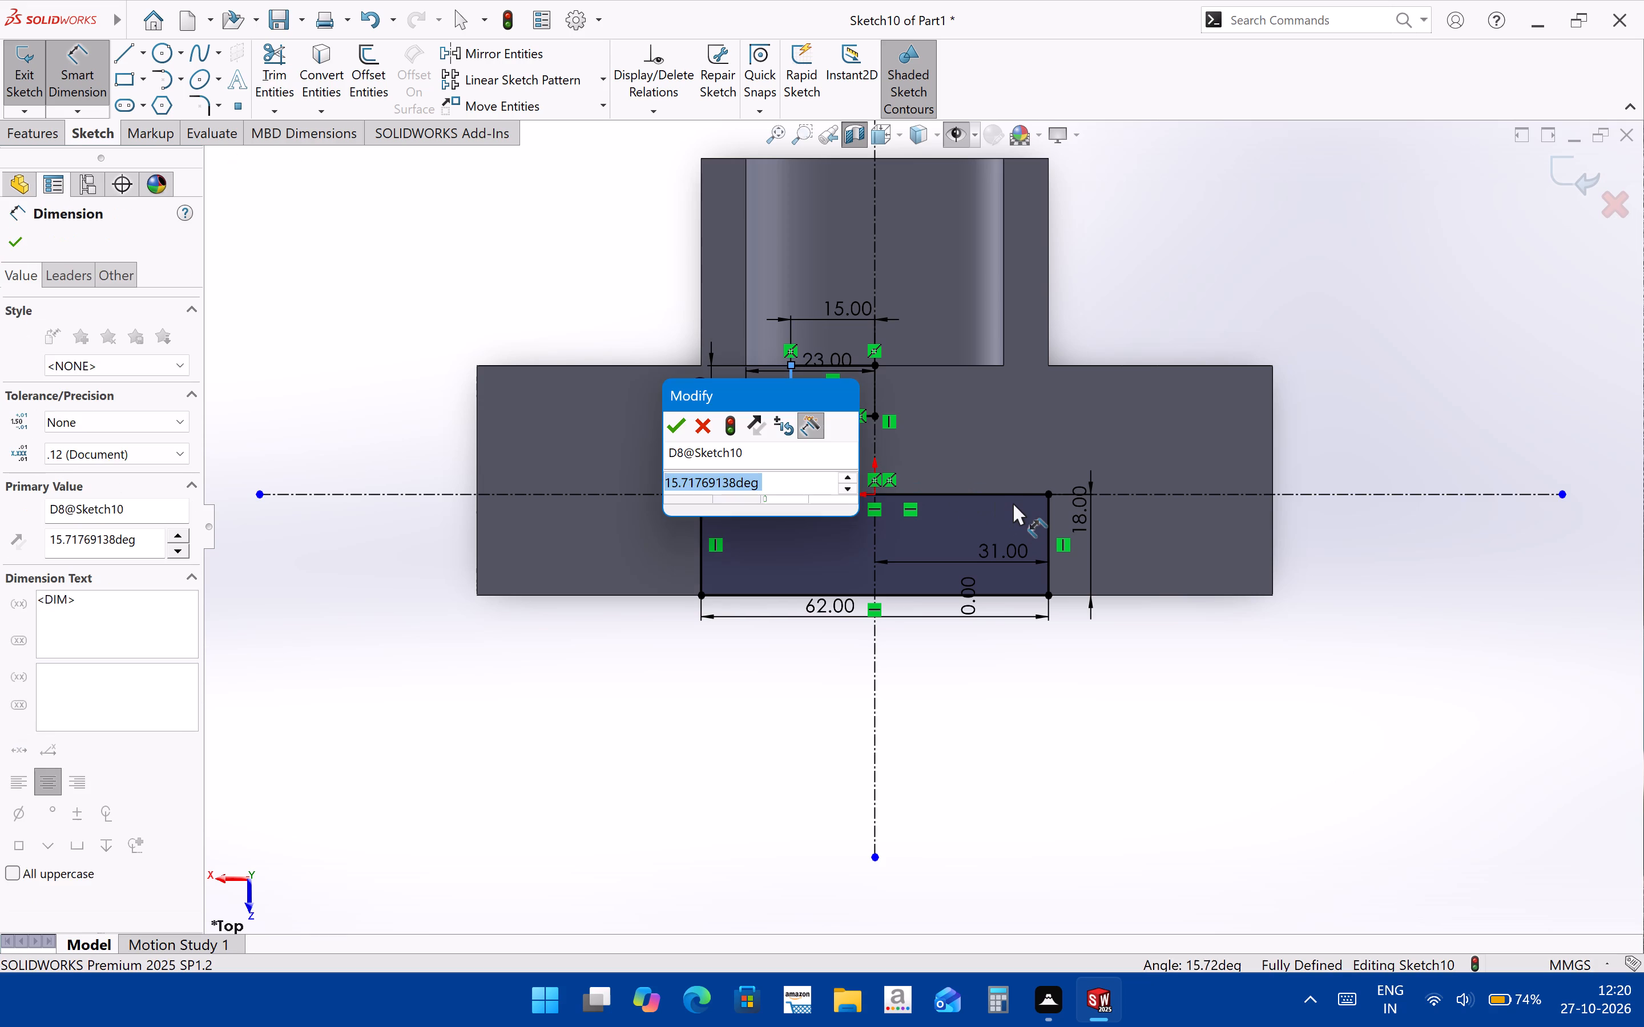
text(15)
key(Return)
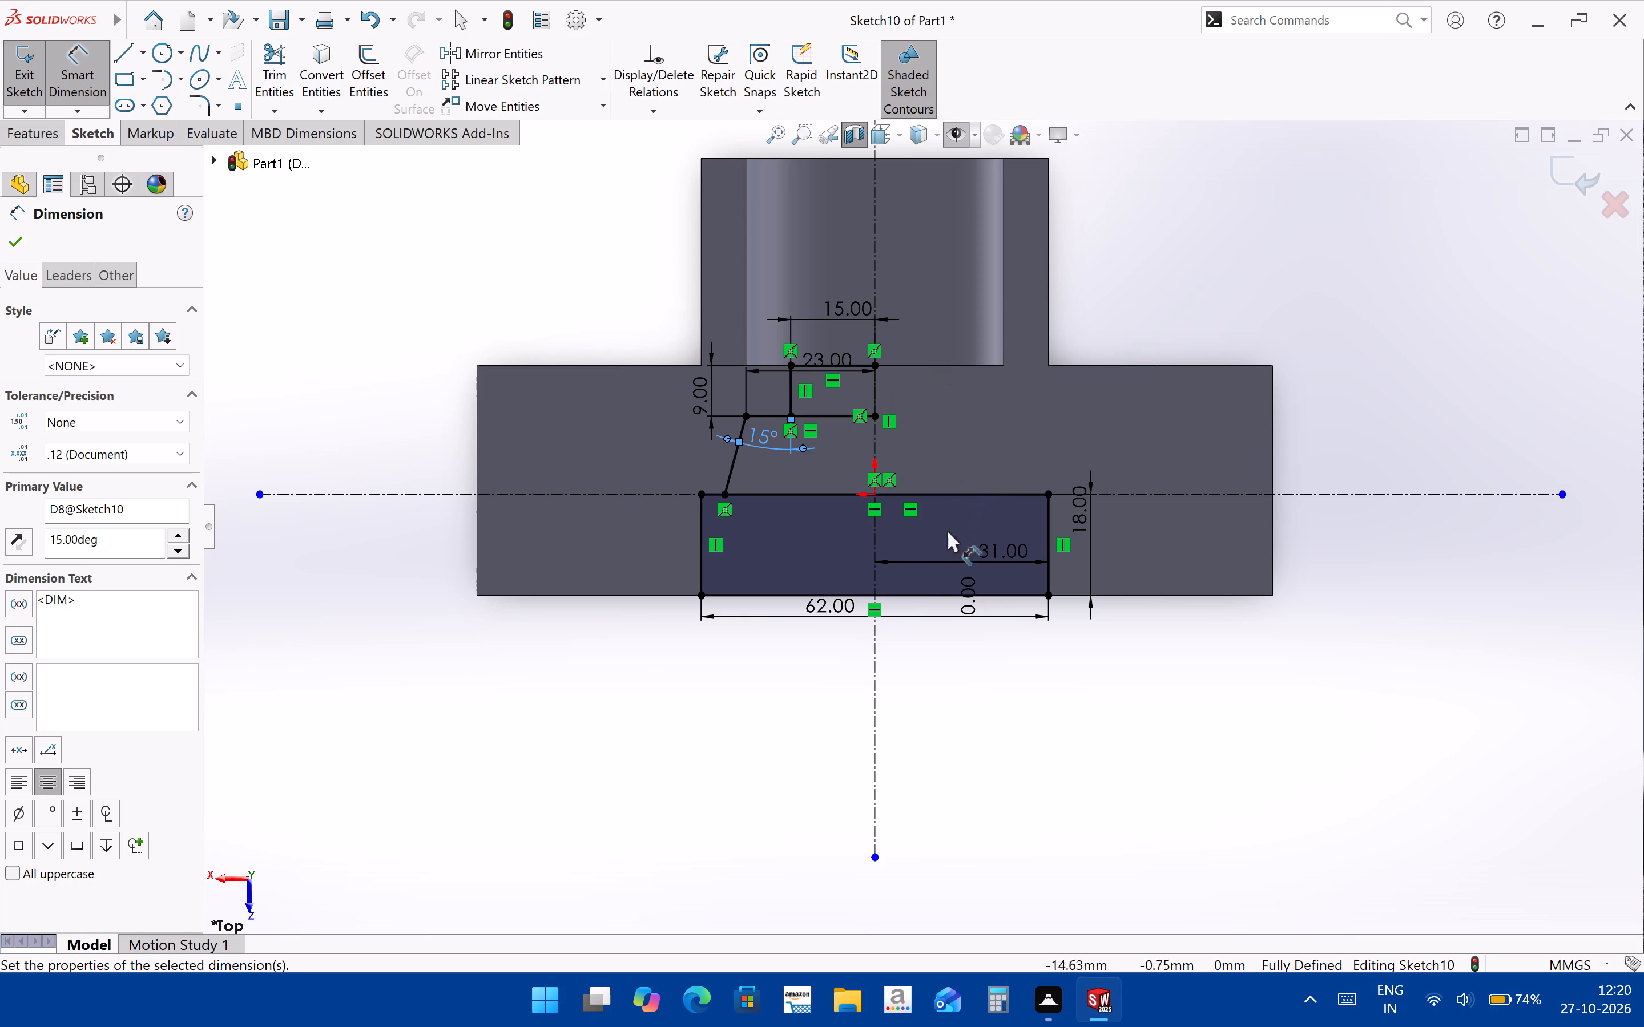
Trim away the rectangle's right half and its upper edge between the slanted line and the vertical centerline.
click(276, 55)
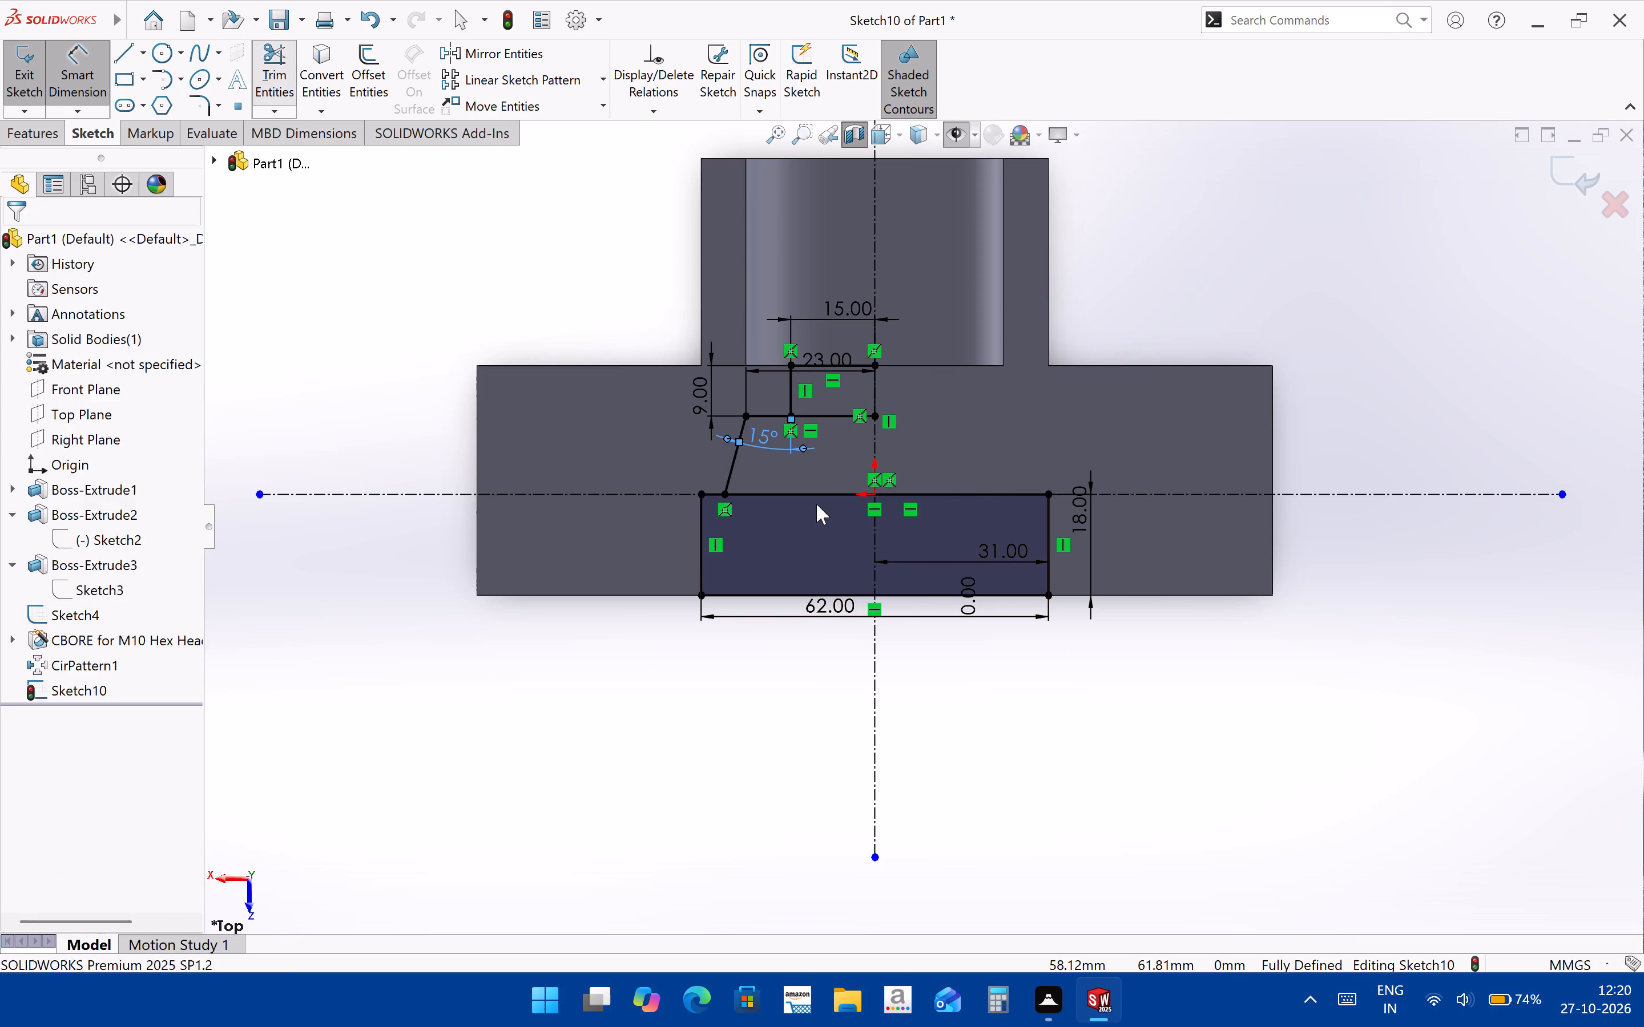
drag(1000, 451, 992, 633)
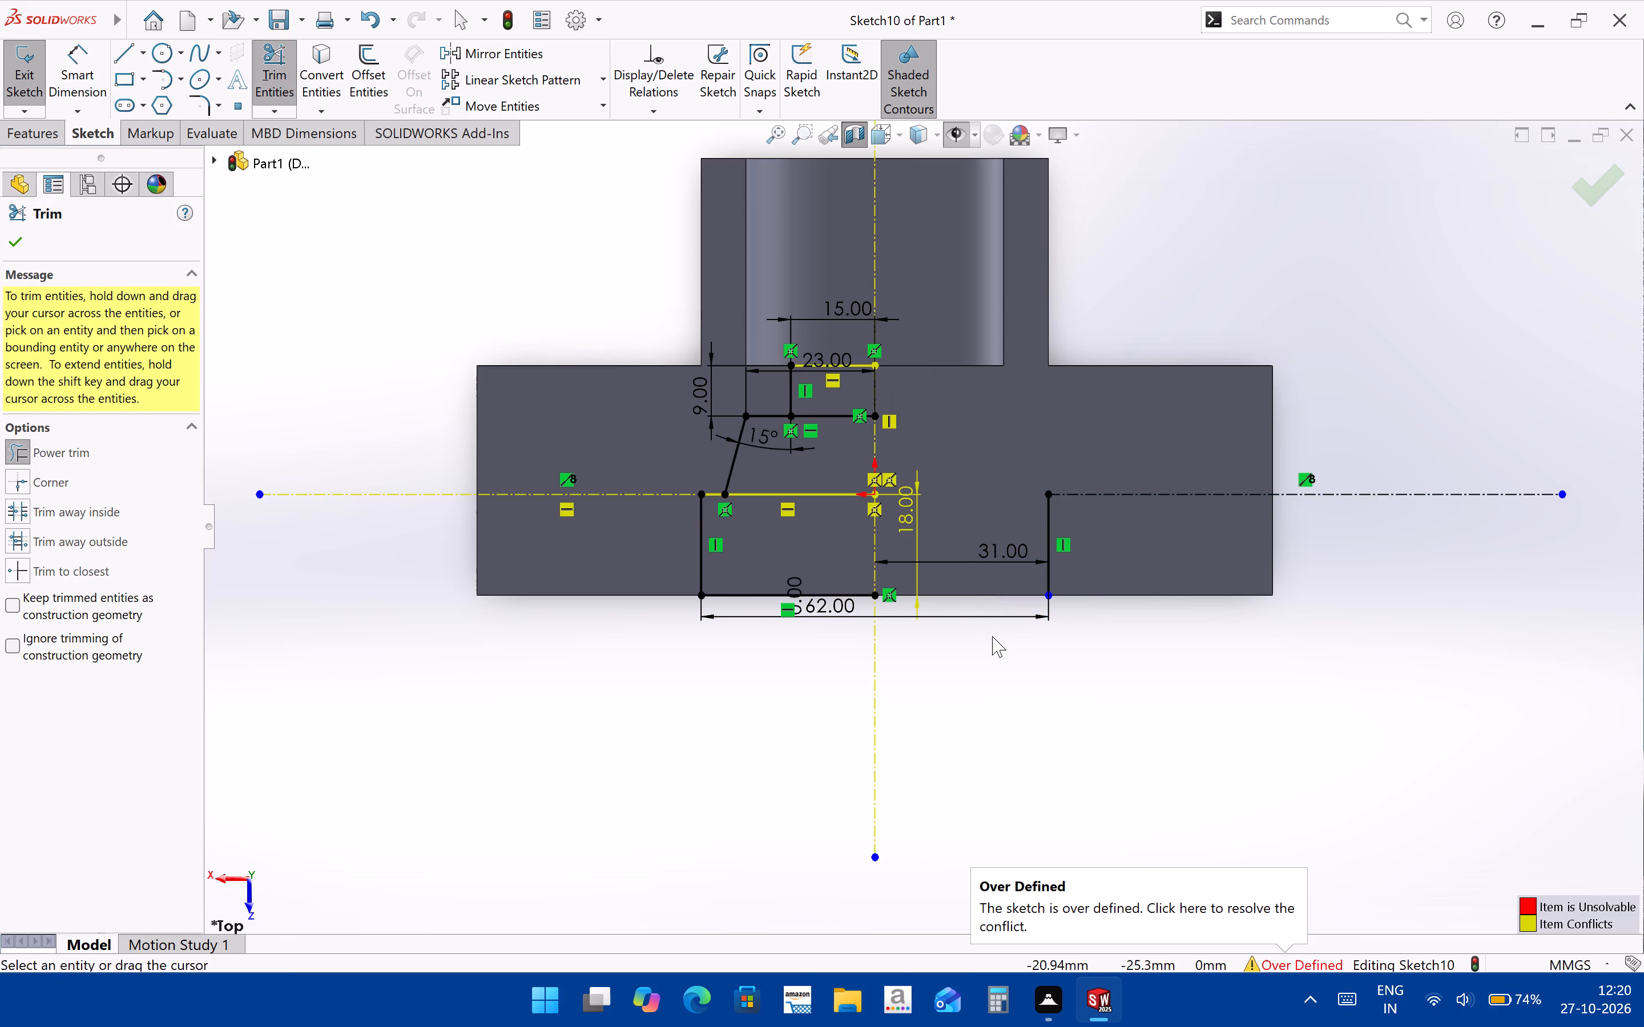
drag(887, 524, 918, 482)
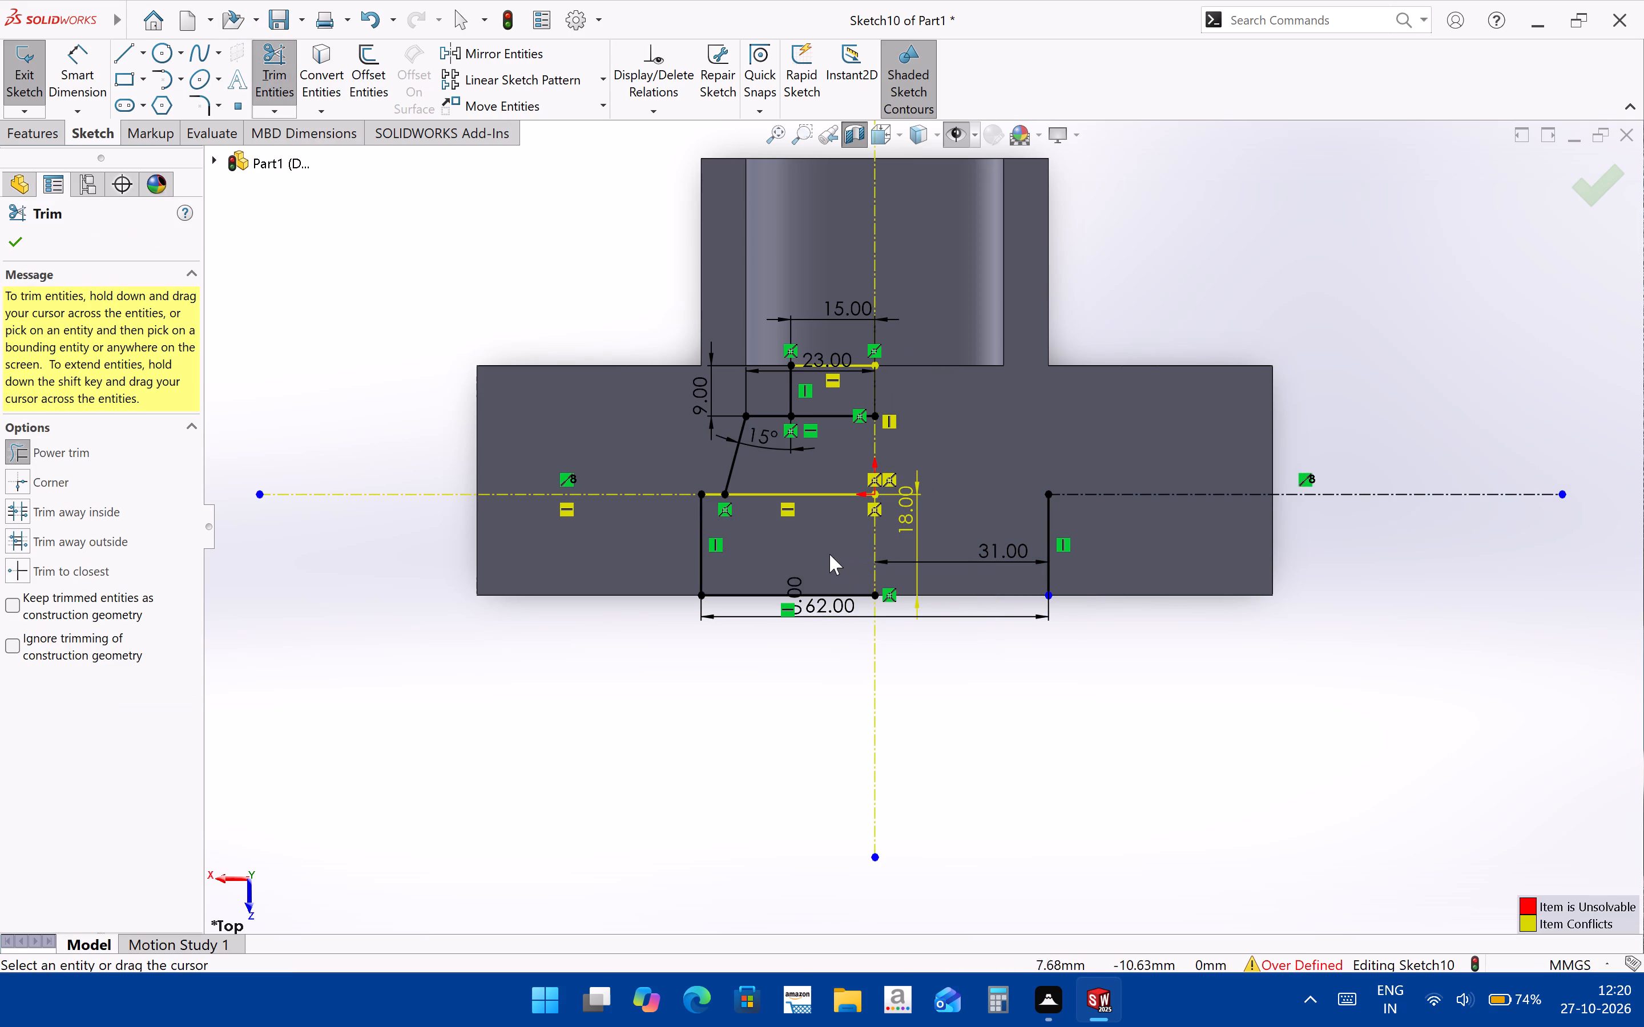
drag(823, 539, 838, 482)
drag(1091, 546, 1035, 546)
drag(1014, 529, 1028, 529)
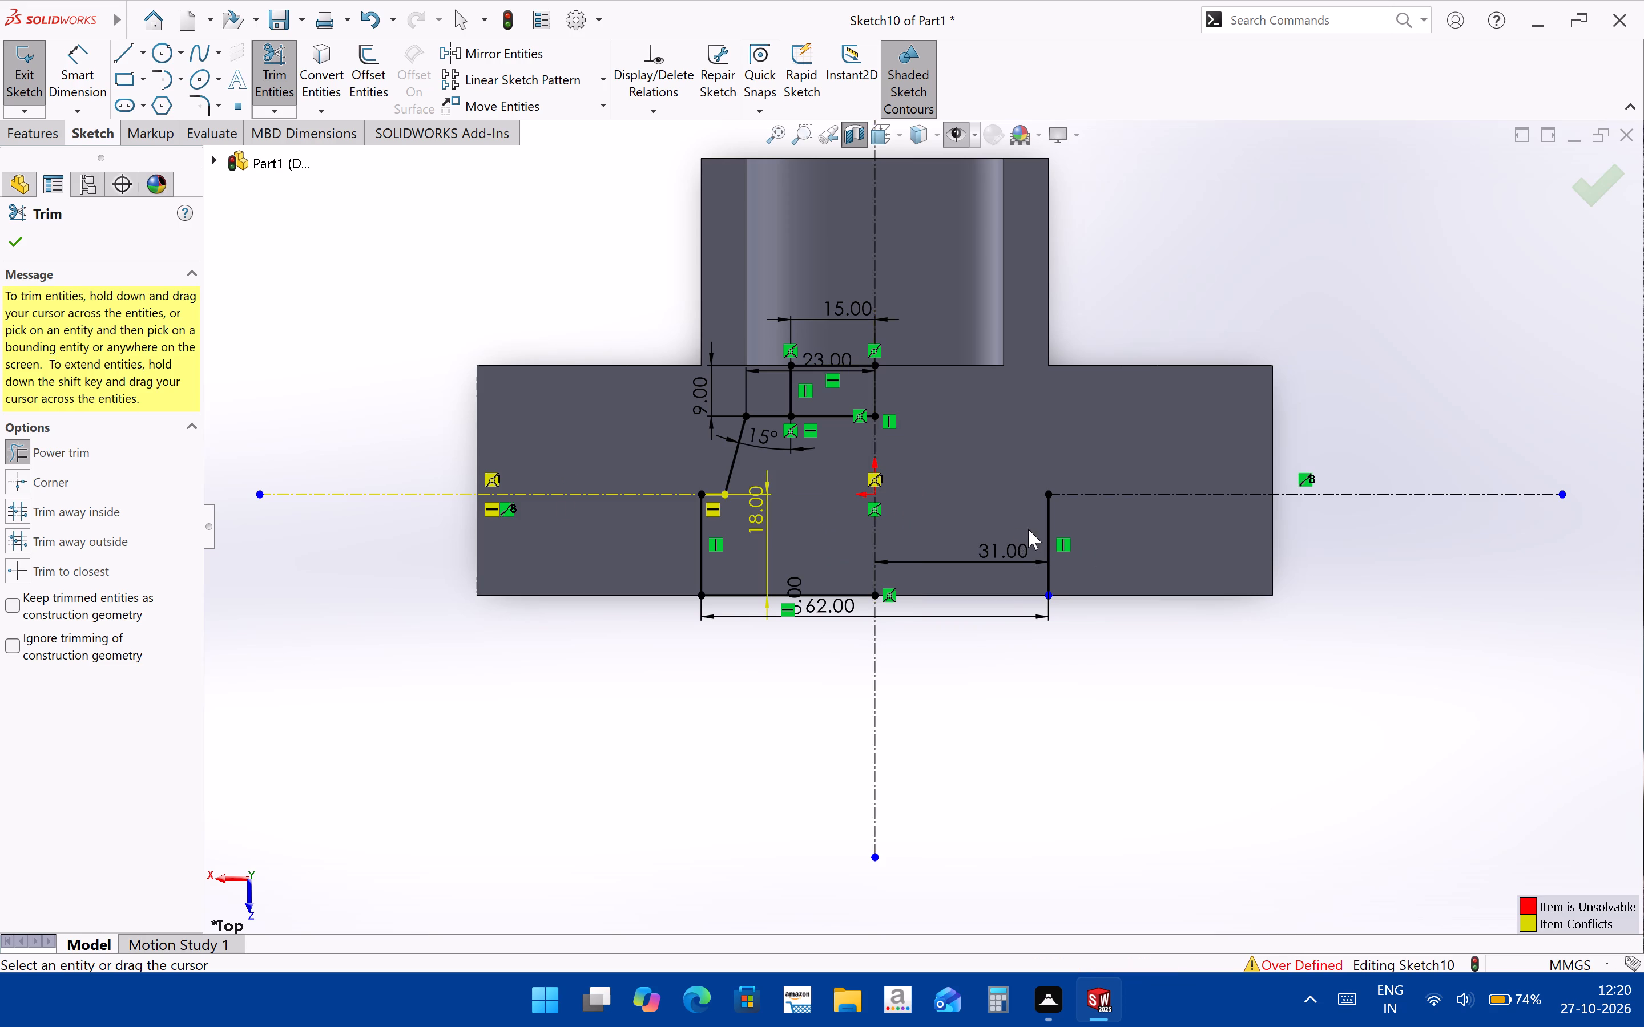
drag(1028, 529, 1100, 544)
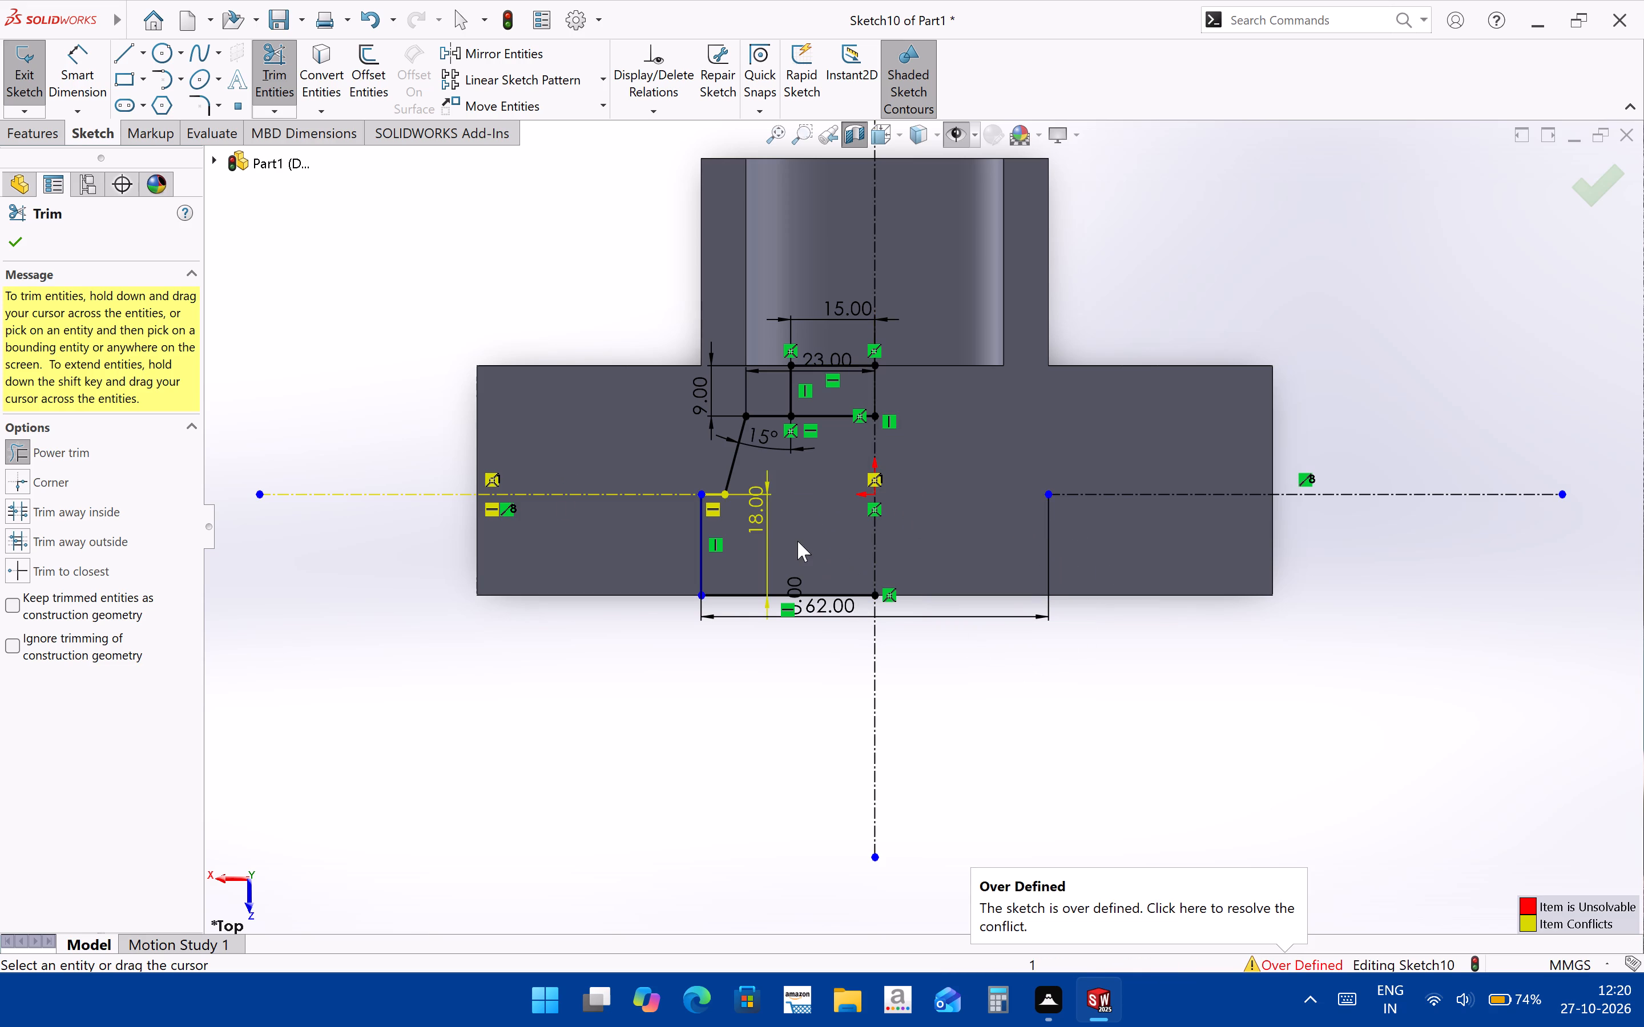
key(Escape)
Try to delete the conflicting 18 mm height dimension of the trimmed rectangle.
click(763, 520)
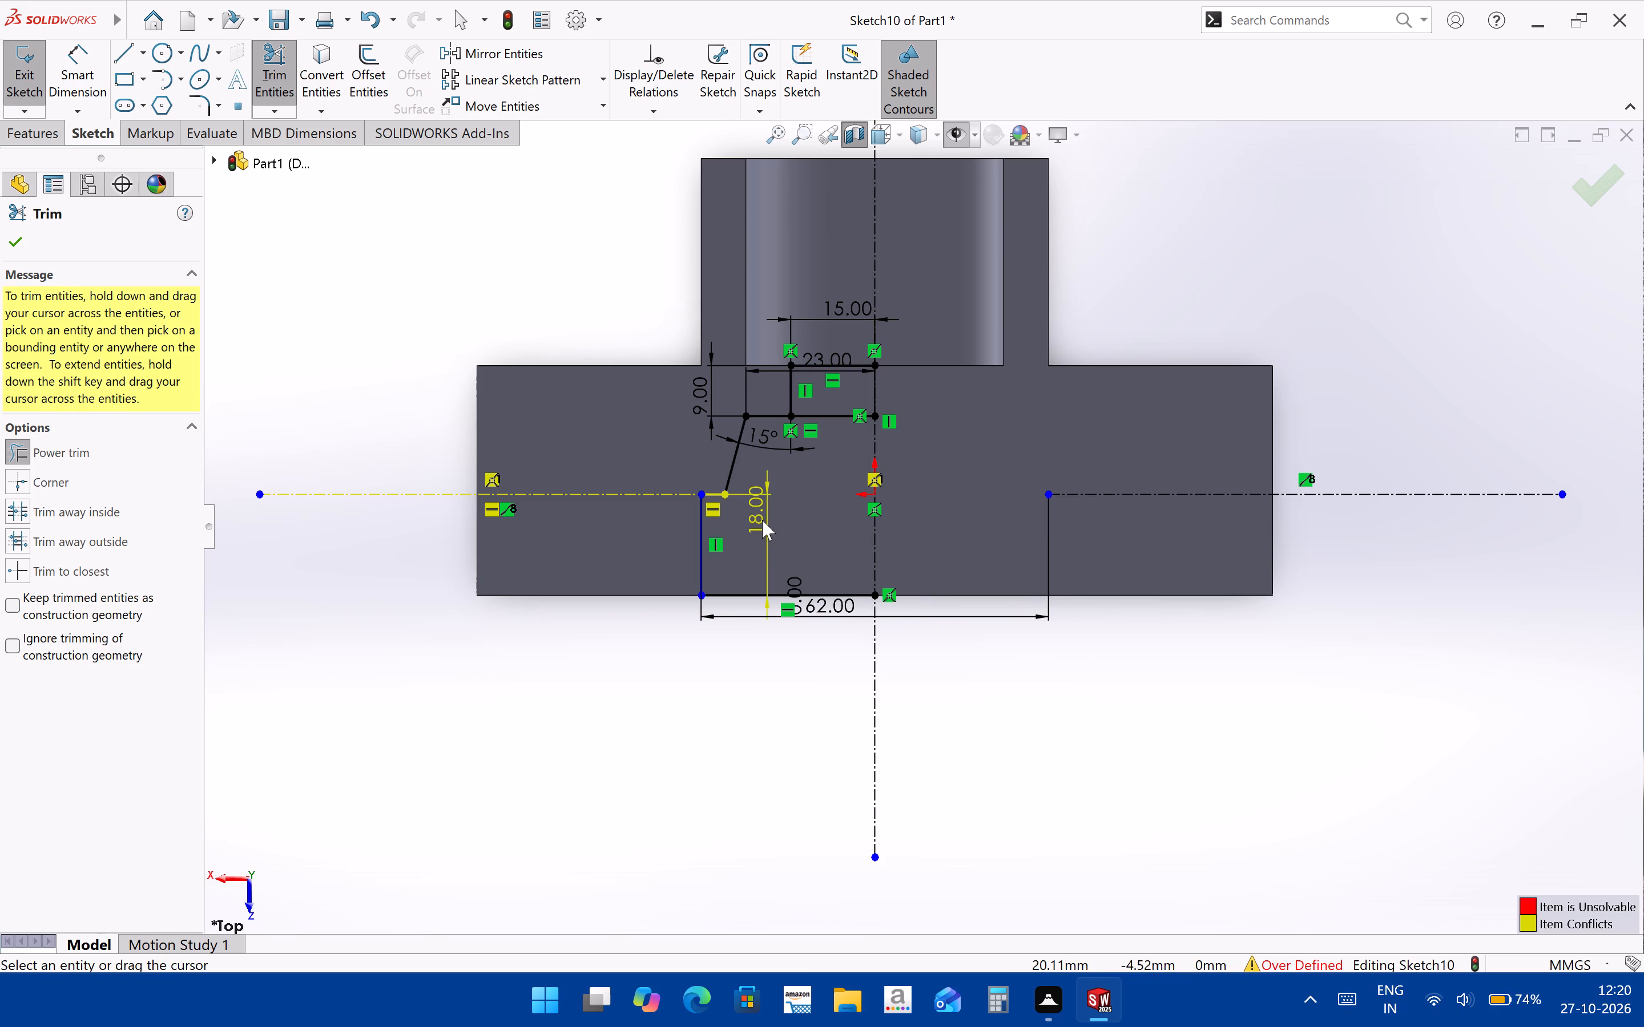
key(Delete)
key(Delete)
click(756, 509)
Undo the recent trims back to the complete rectangle at the flange's lower edge.
click(362, 21)
click(362, 21)
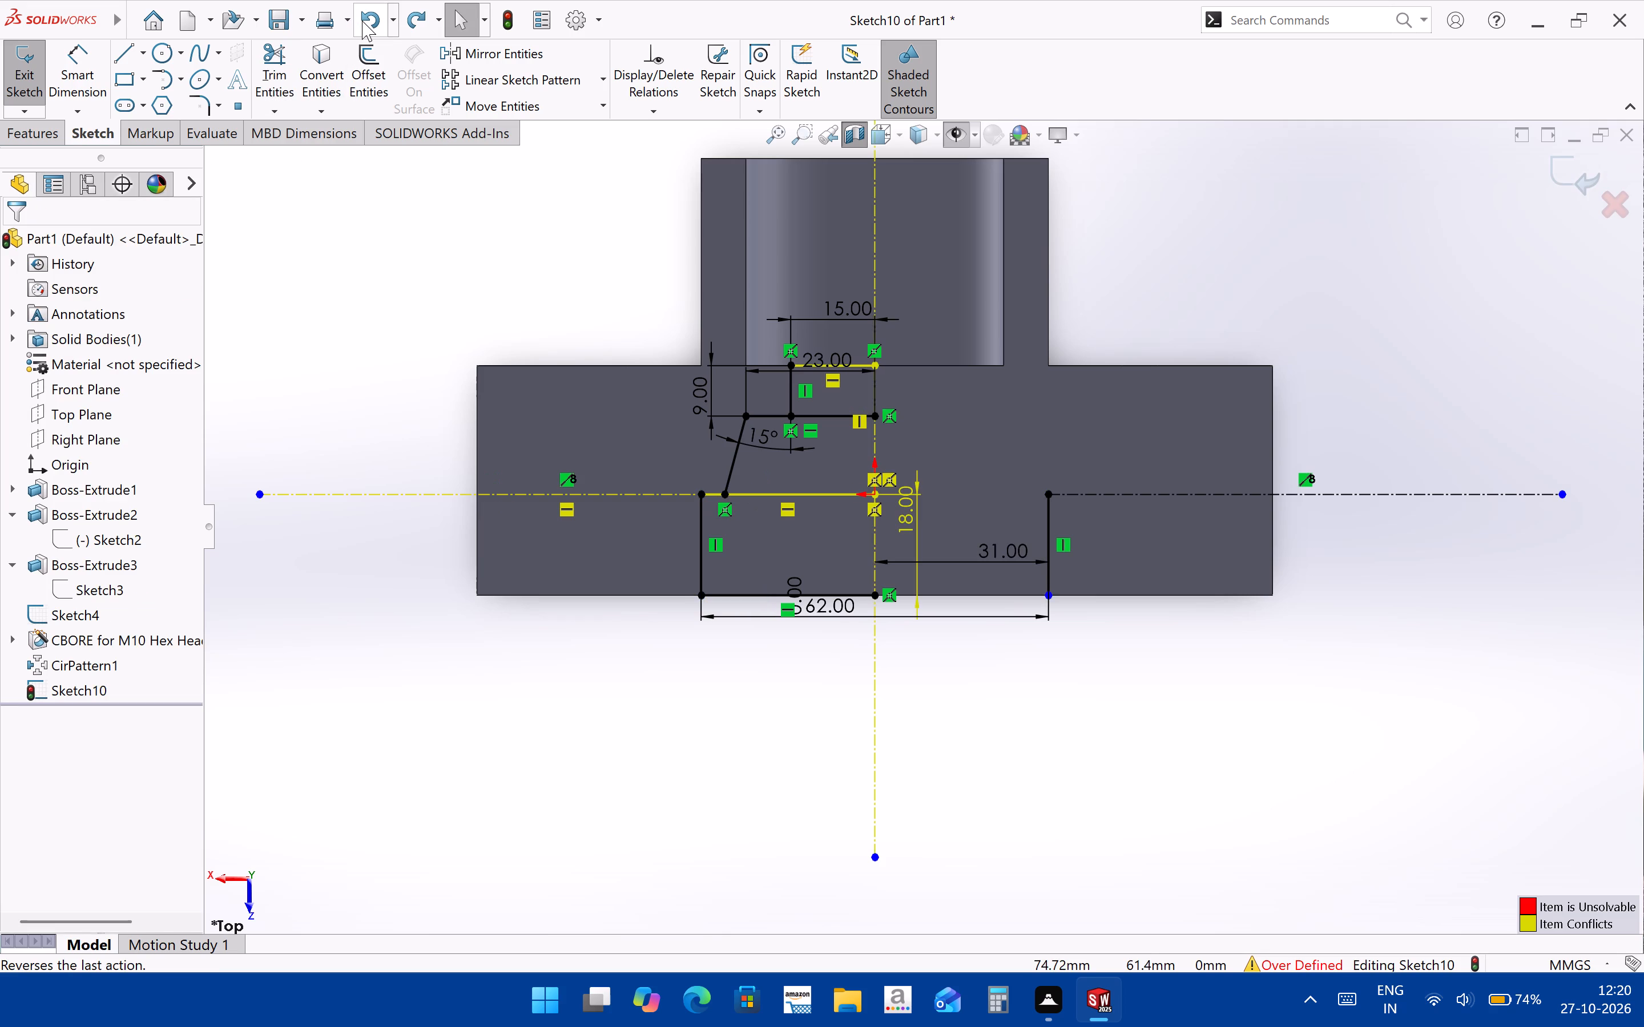
click(362, 21)
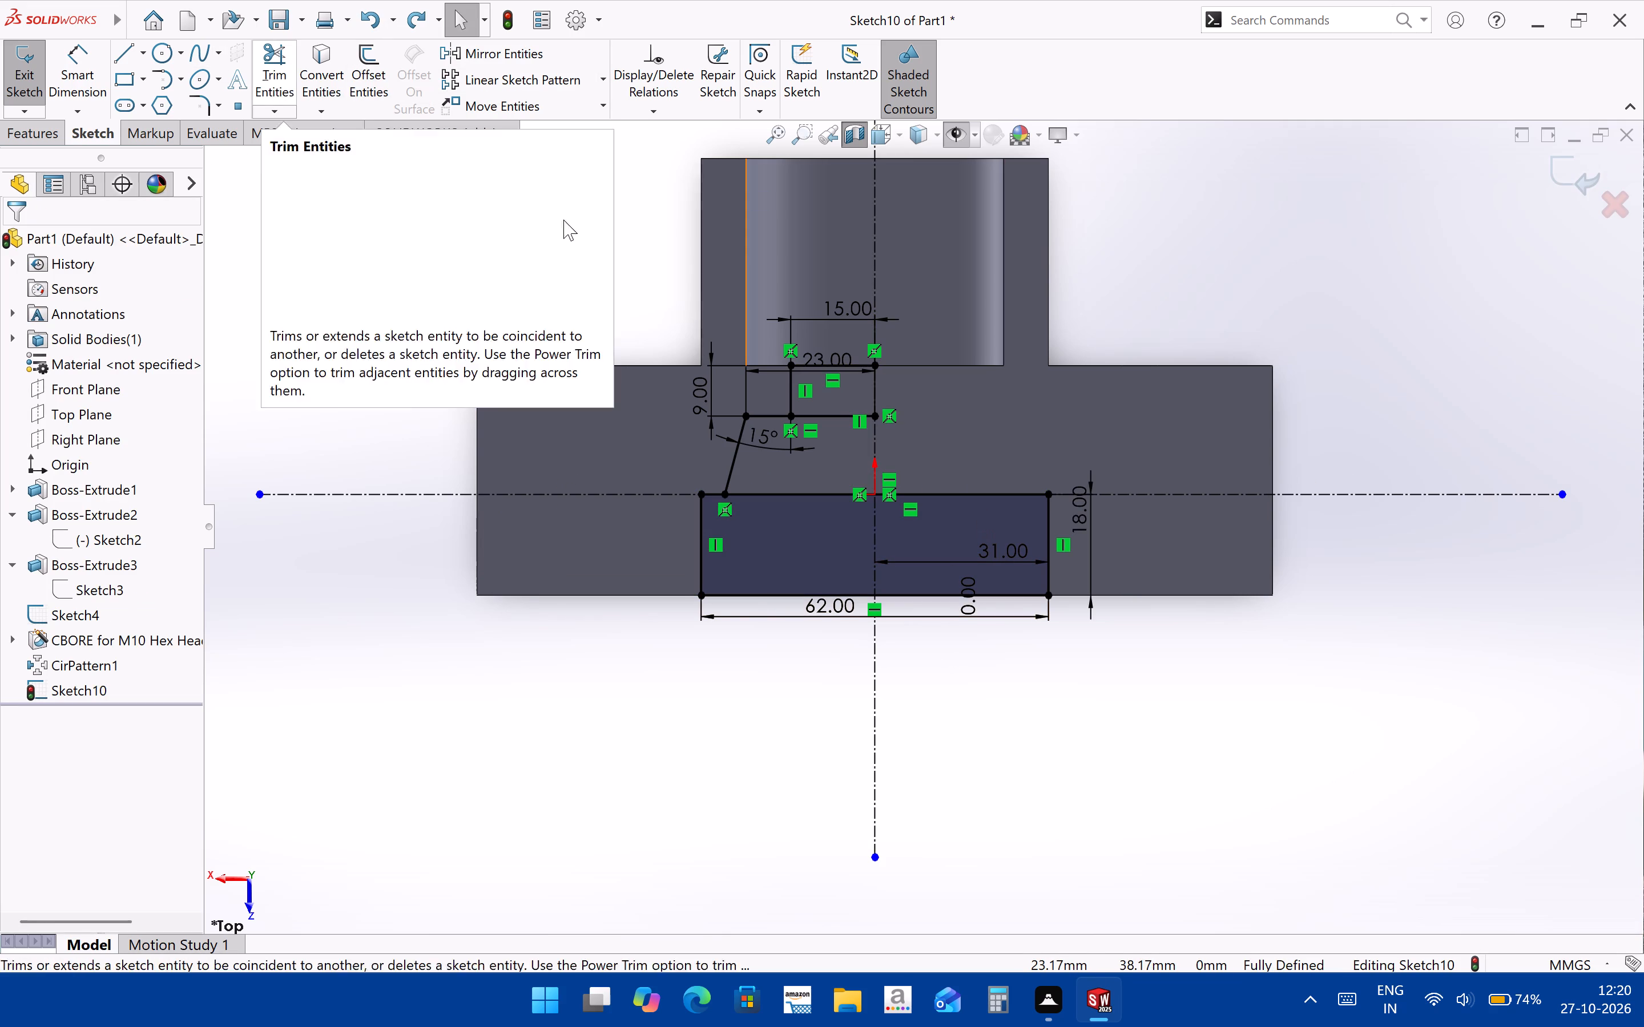
Delete the 18 mm height dimension of the rectangle.
click(1063, 514)
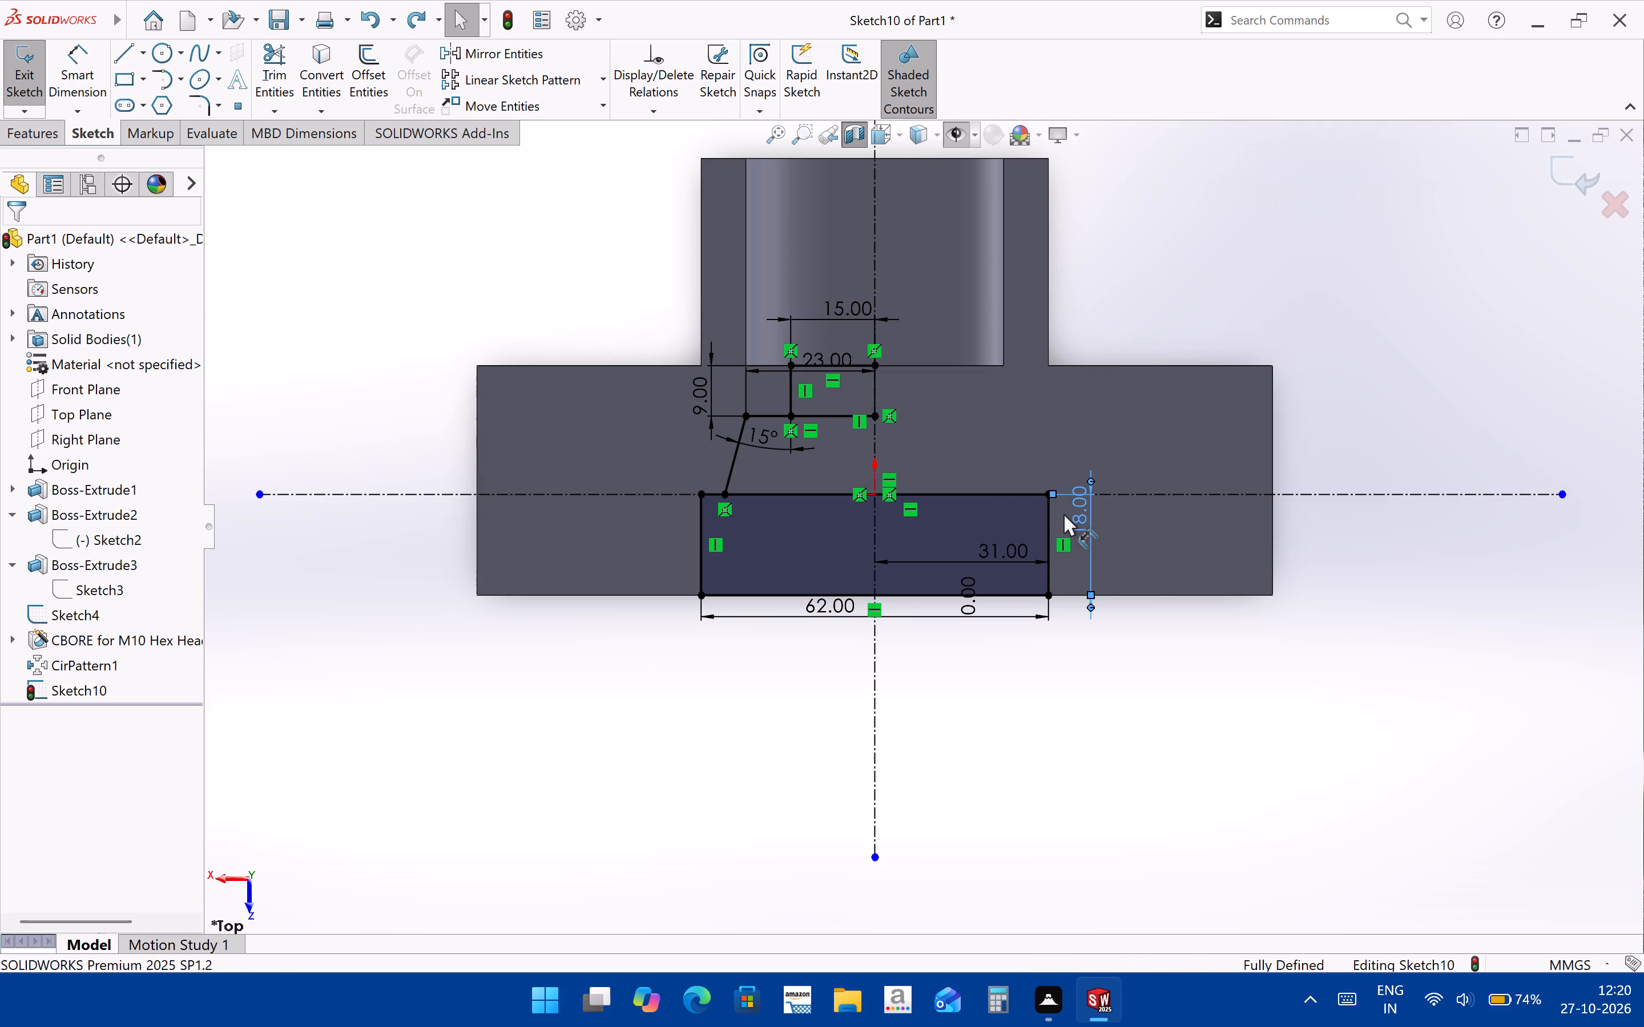
key(Delete)
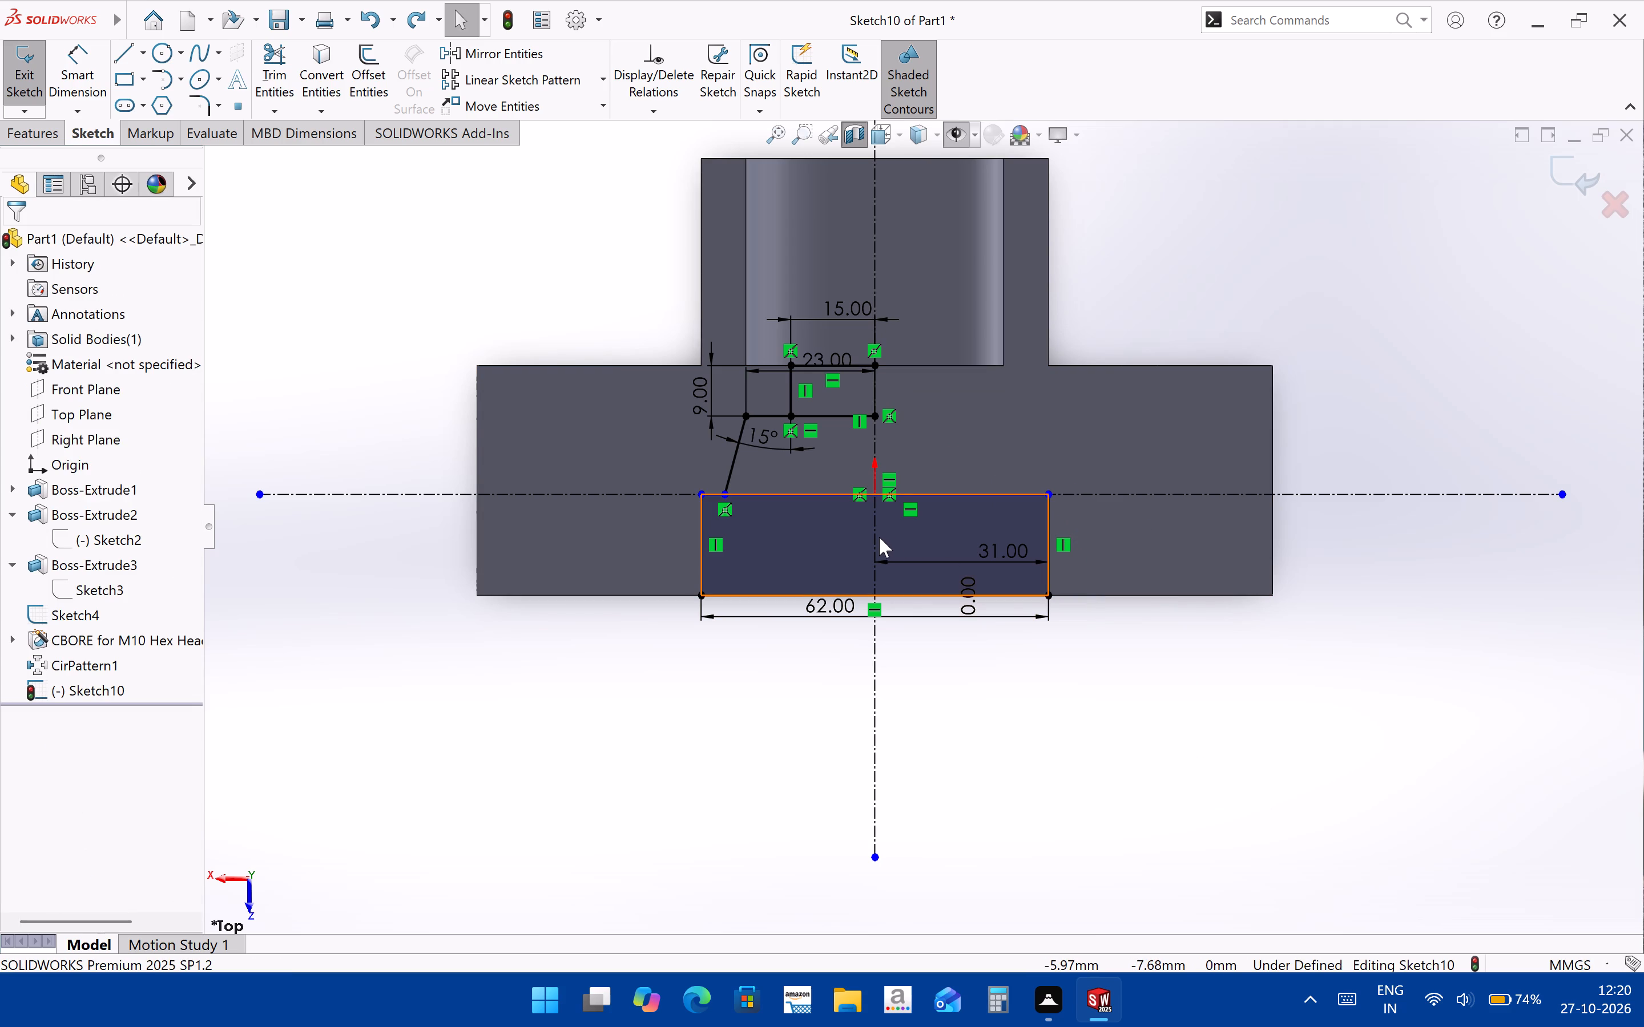
Trim away the rectangle's right half, including its right side, and the horizontal centerline right of the vertical centerline.
click(268, 68)
drag(962, 643, 965, 471)
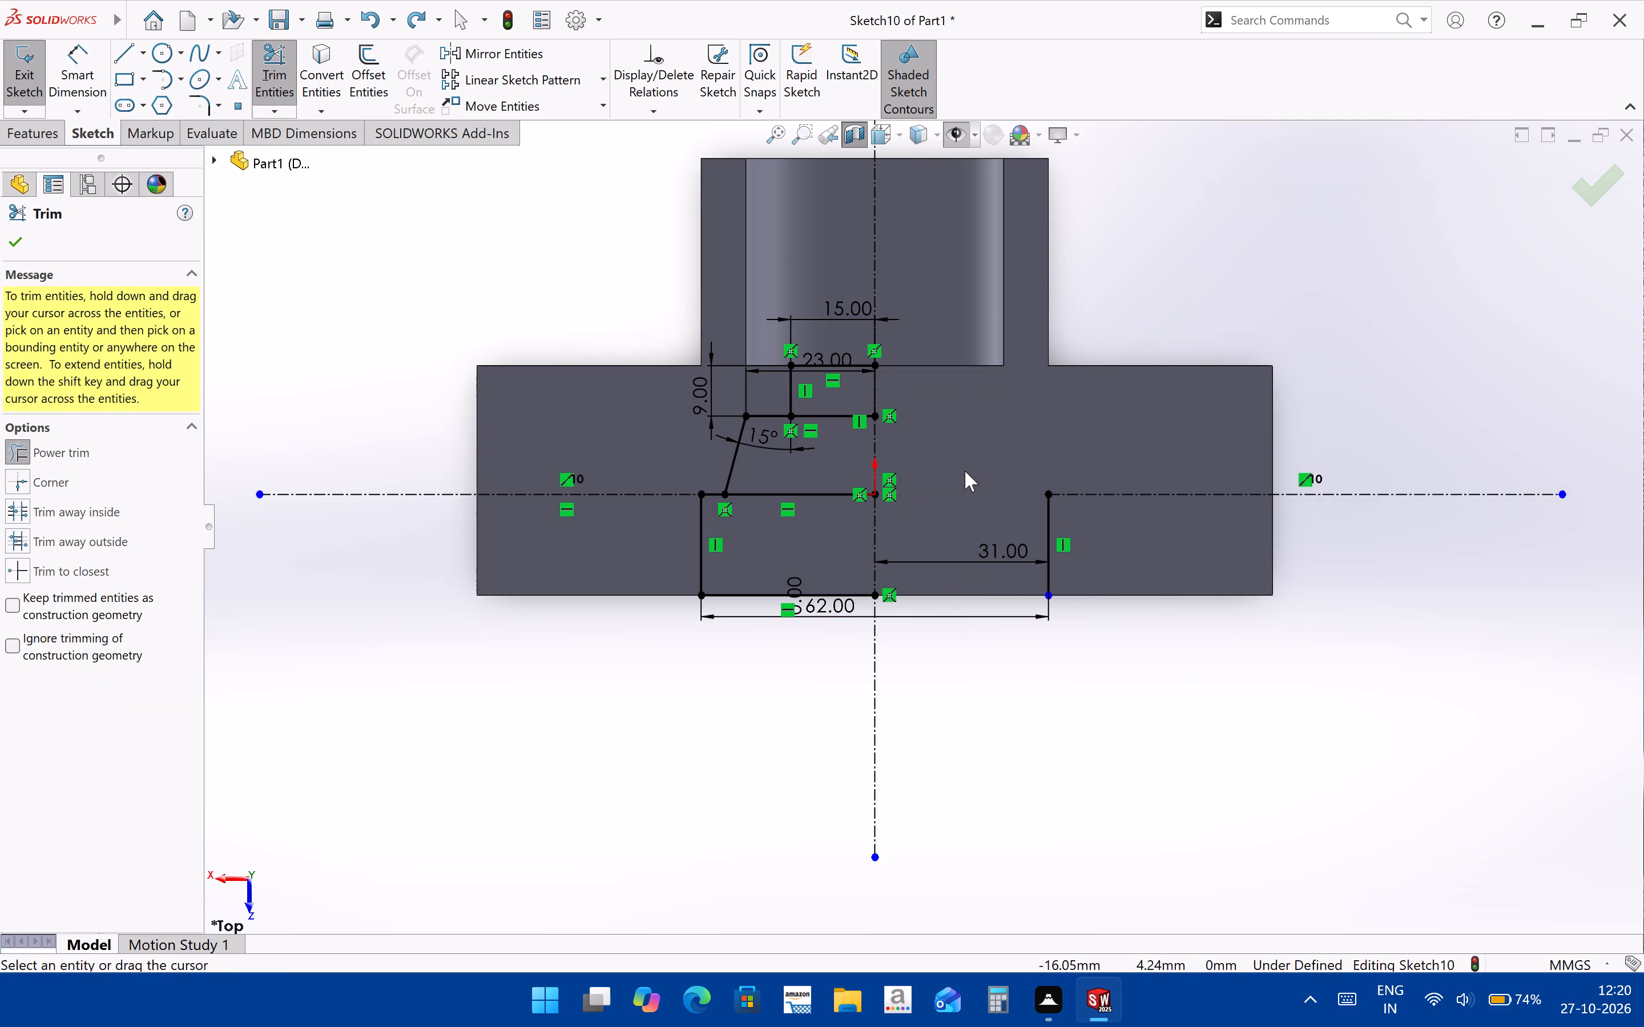
drag(1119, 497, 1030, 525)
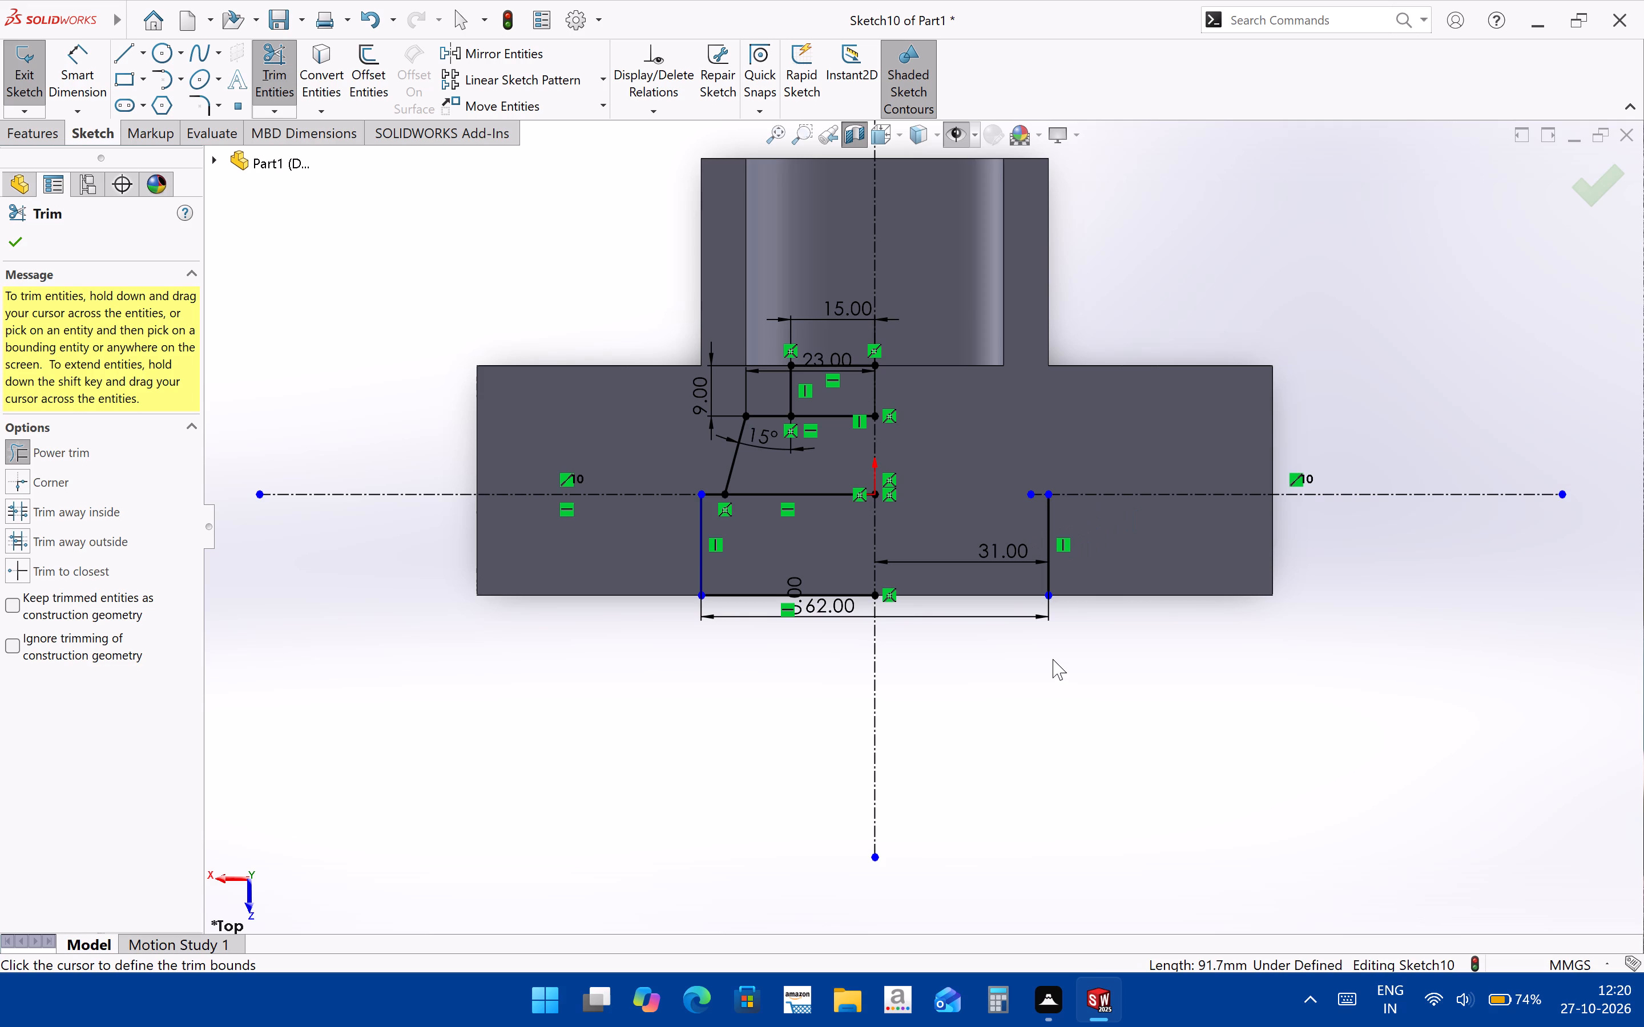
drag(1053, 660, 1238, 431)
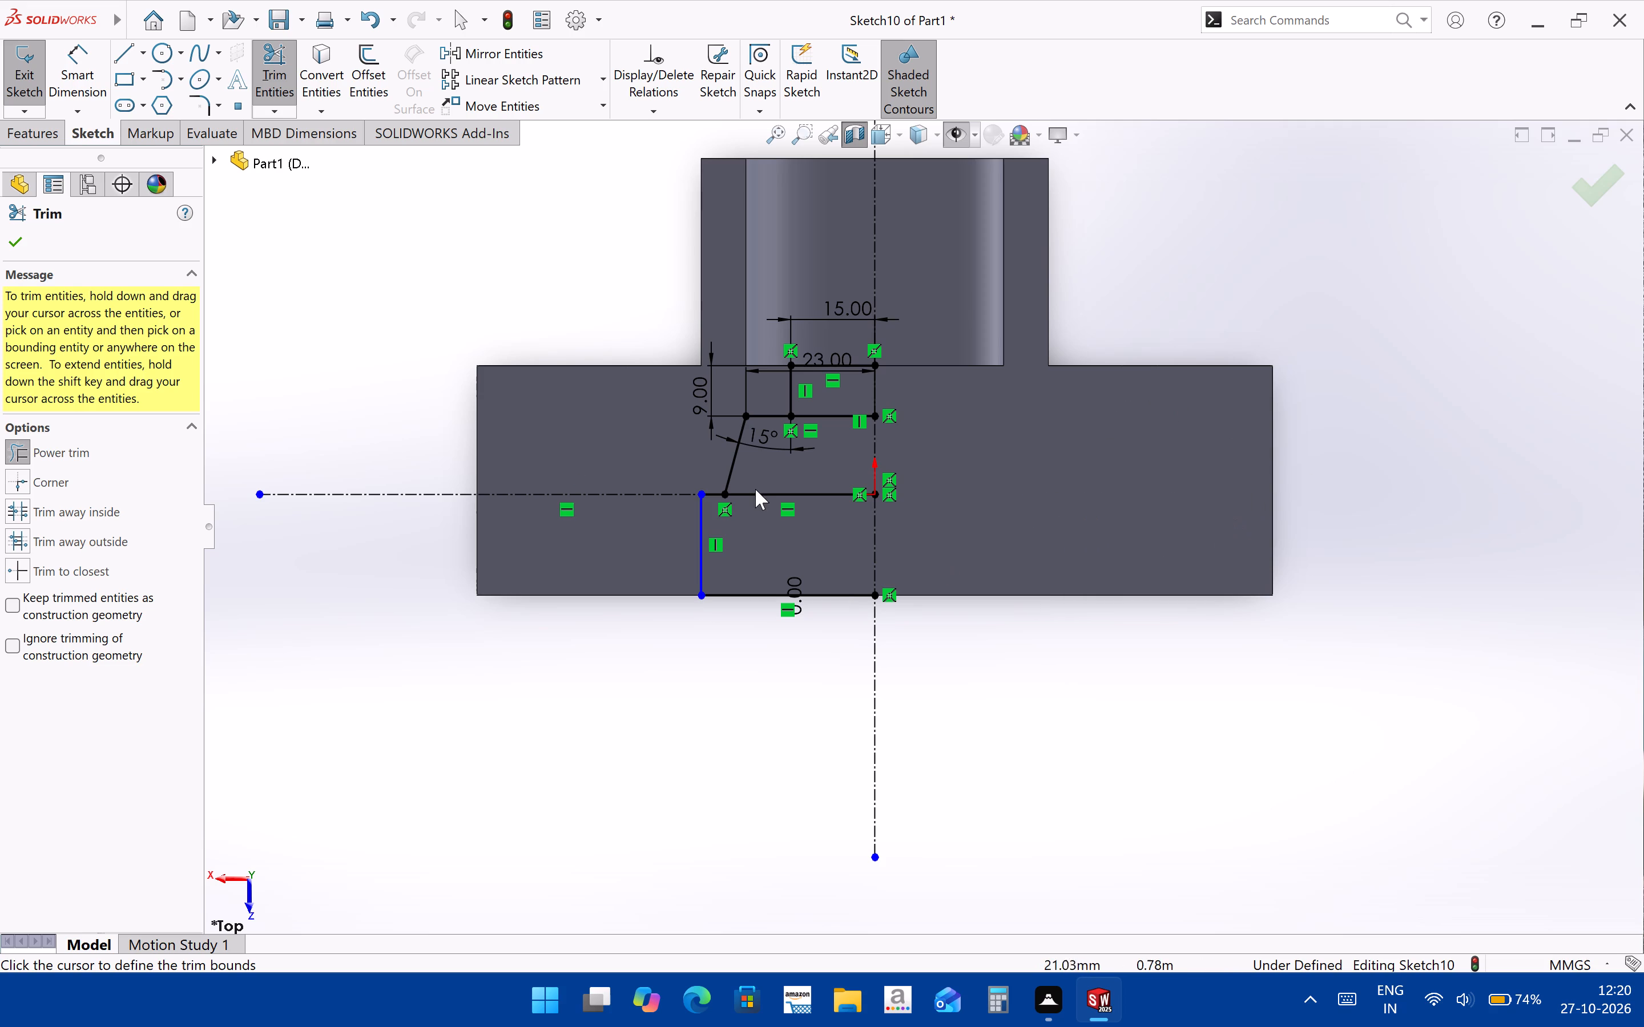
Draw a 41 mm vertical line along the vertical centerline from the profile's top corner to the flange's lower edge.
scroll(807, 440, down, 1)
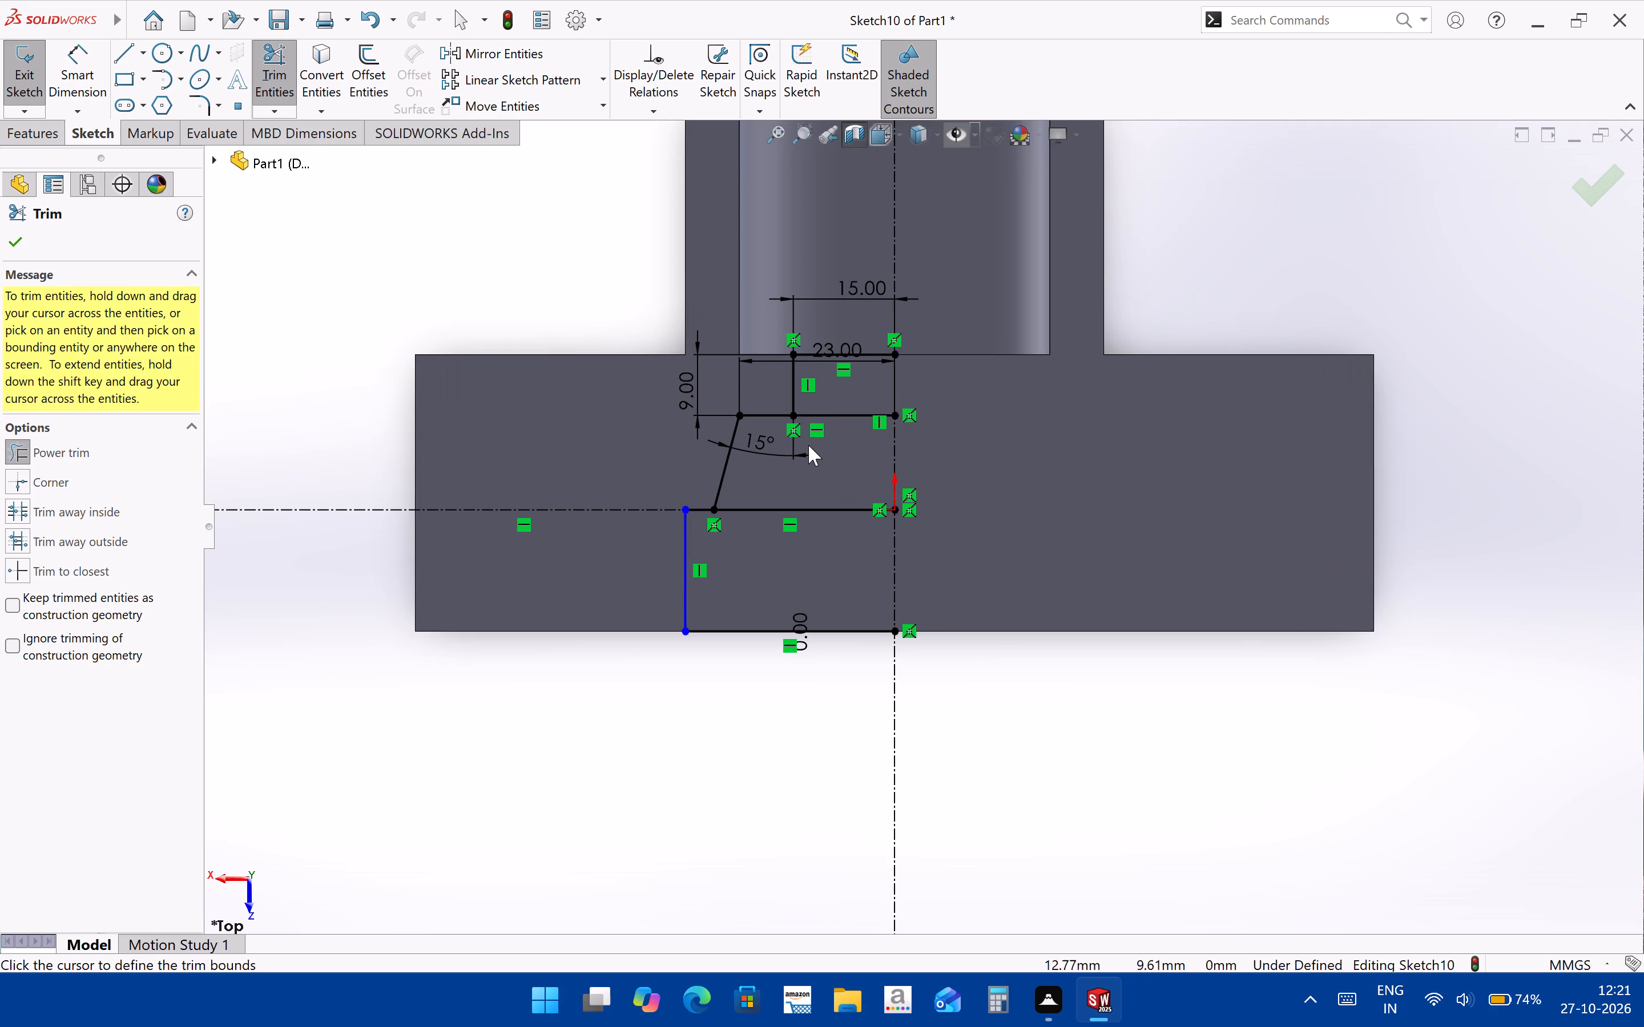
click(136, 45)
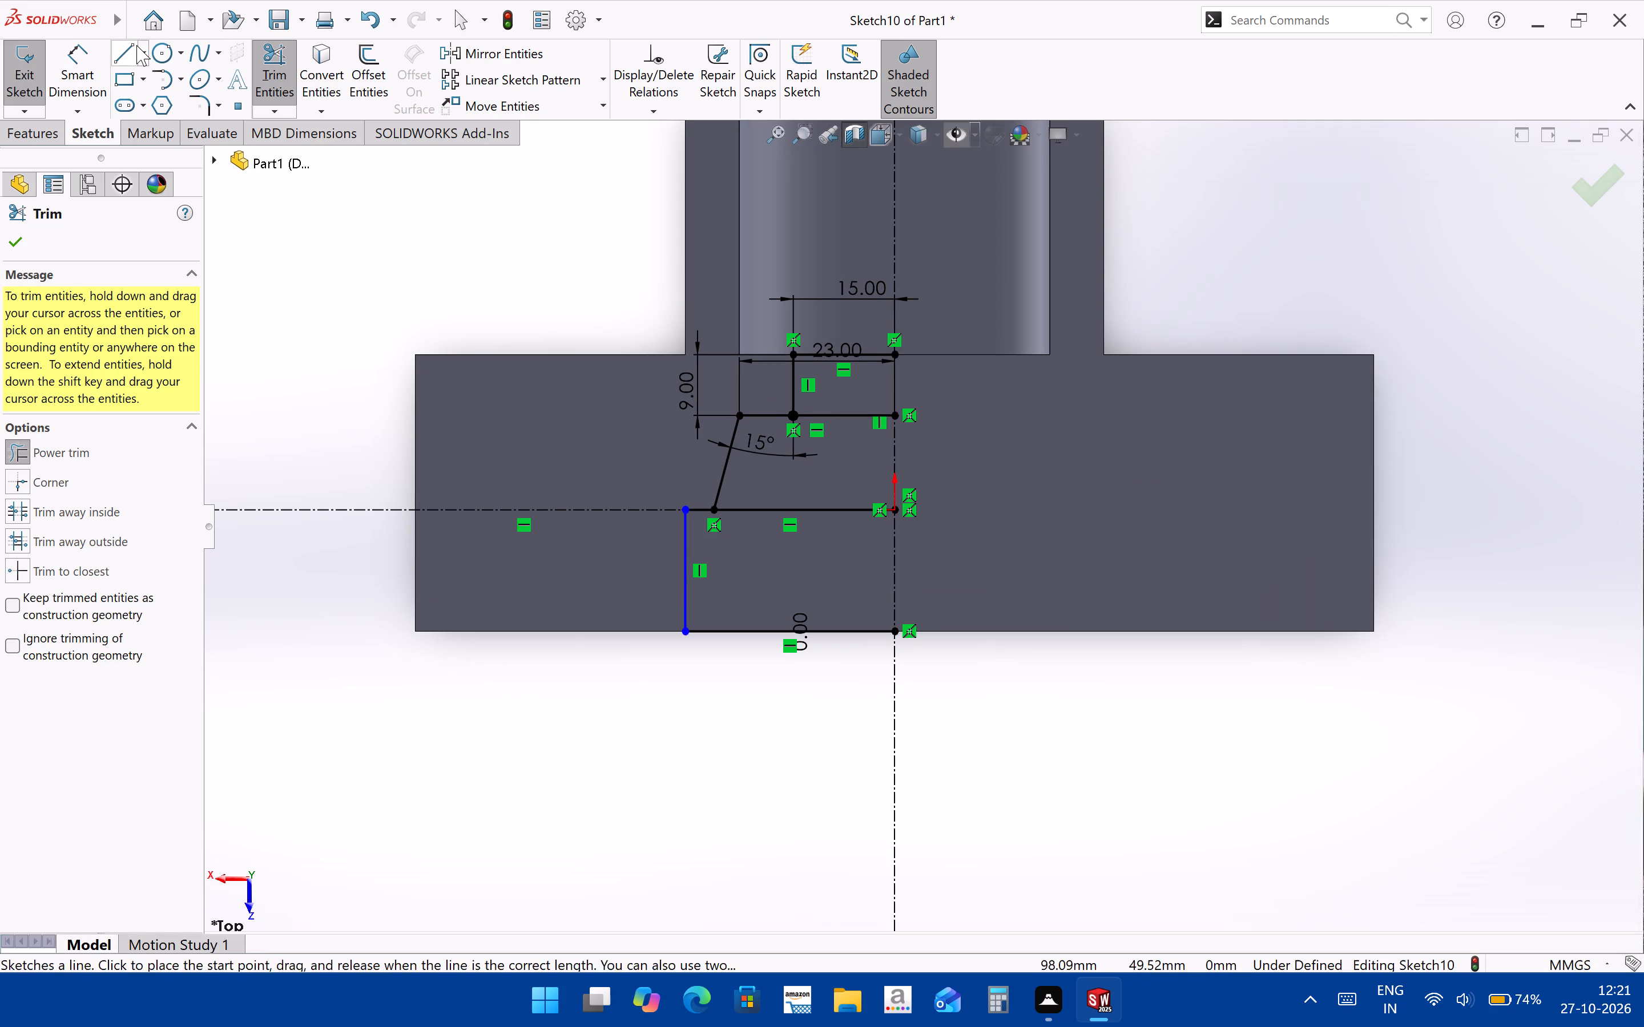
click(892, 356)
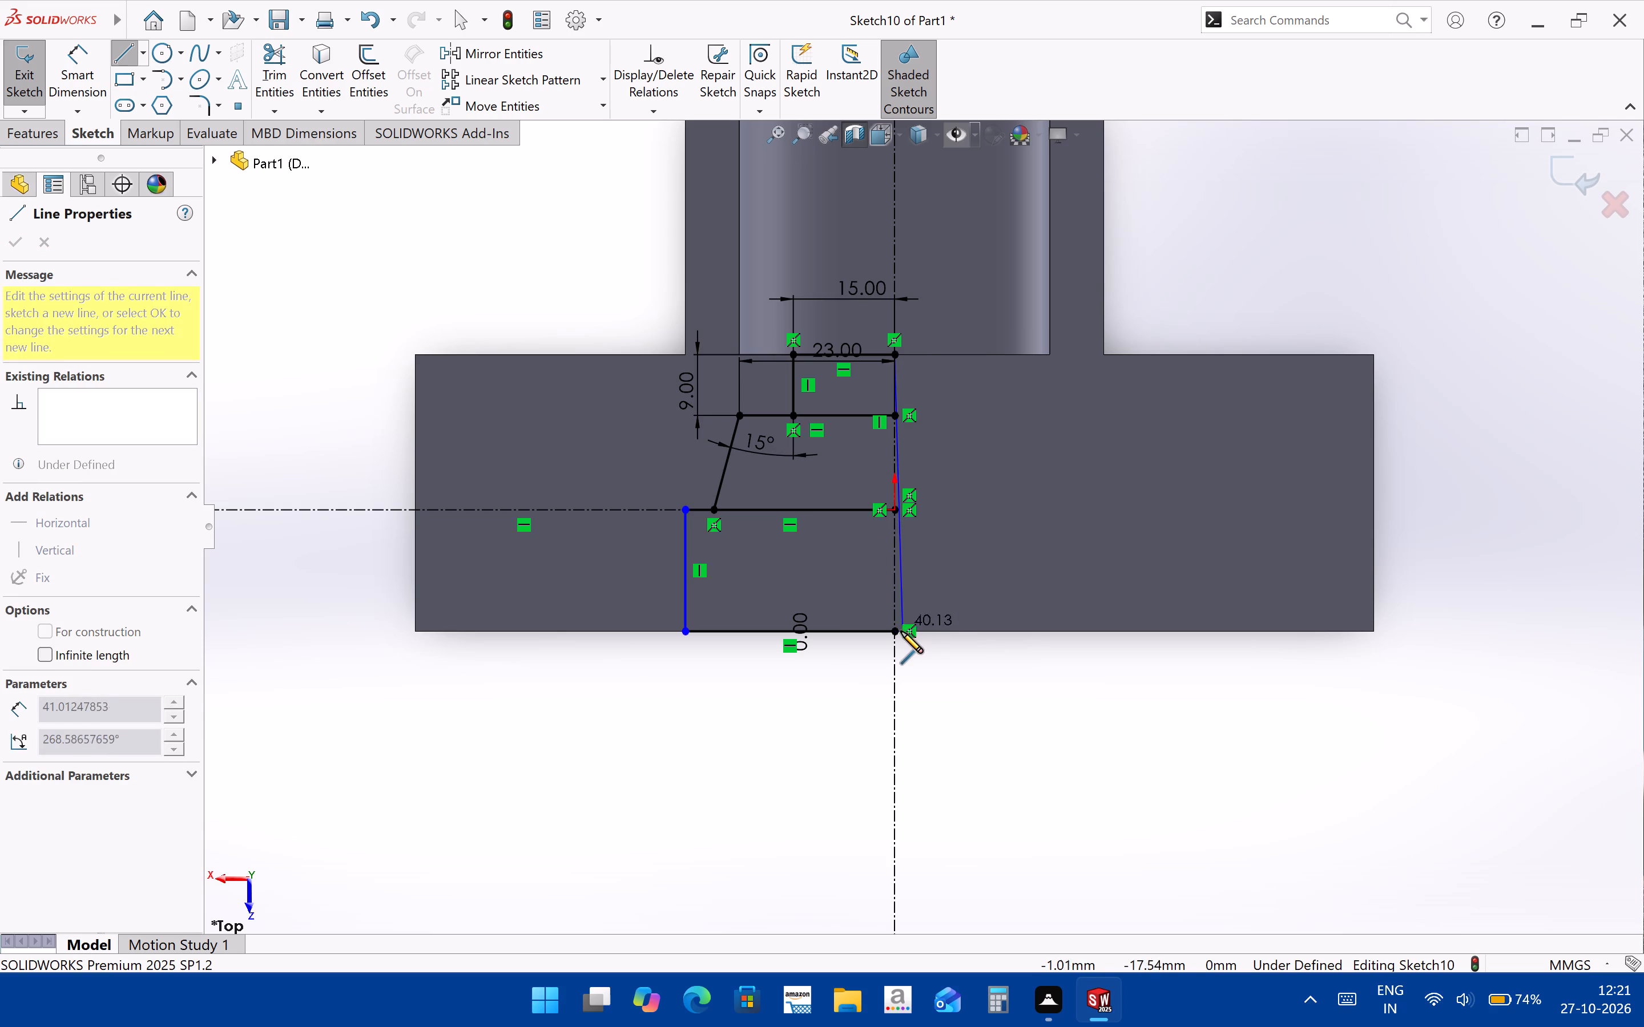
click(896, 633)
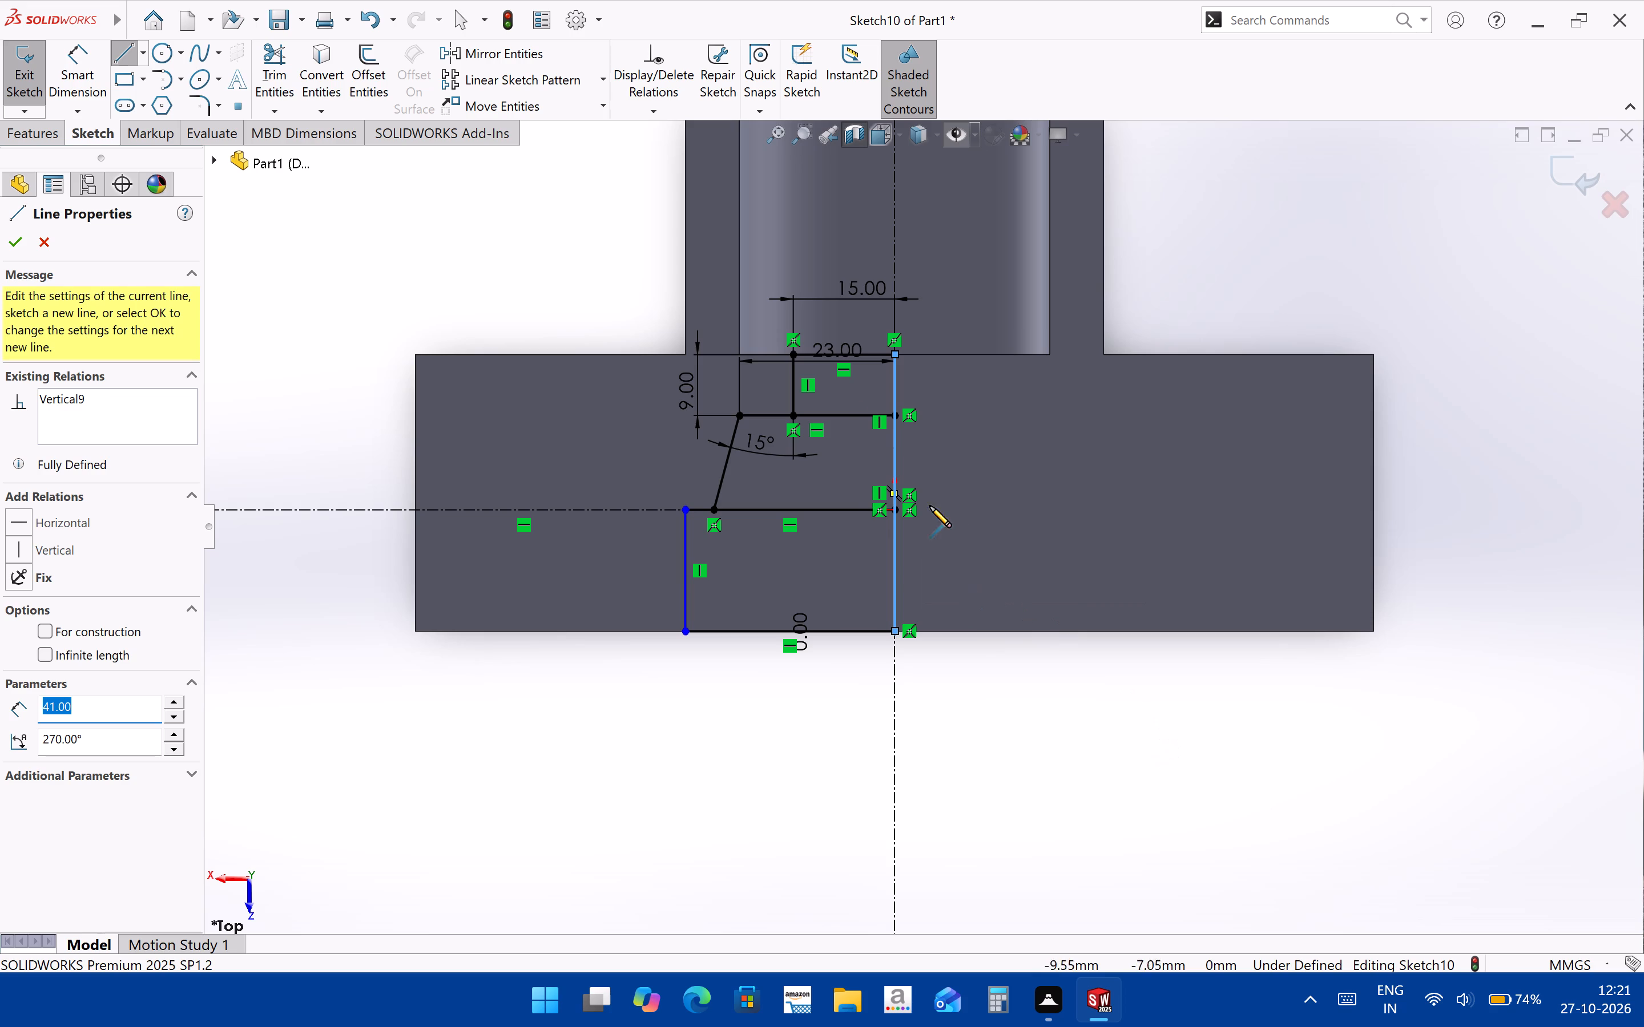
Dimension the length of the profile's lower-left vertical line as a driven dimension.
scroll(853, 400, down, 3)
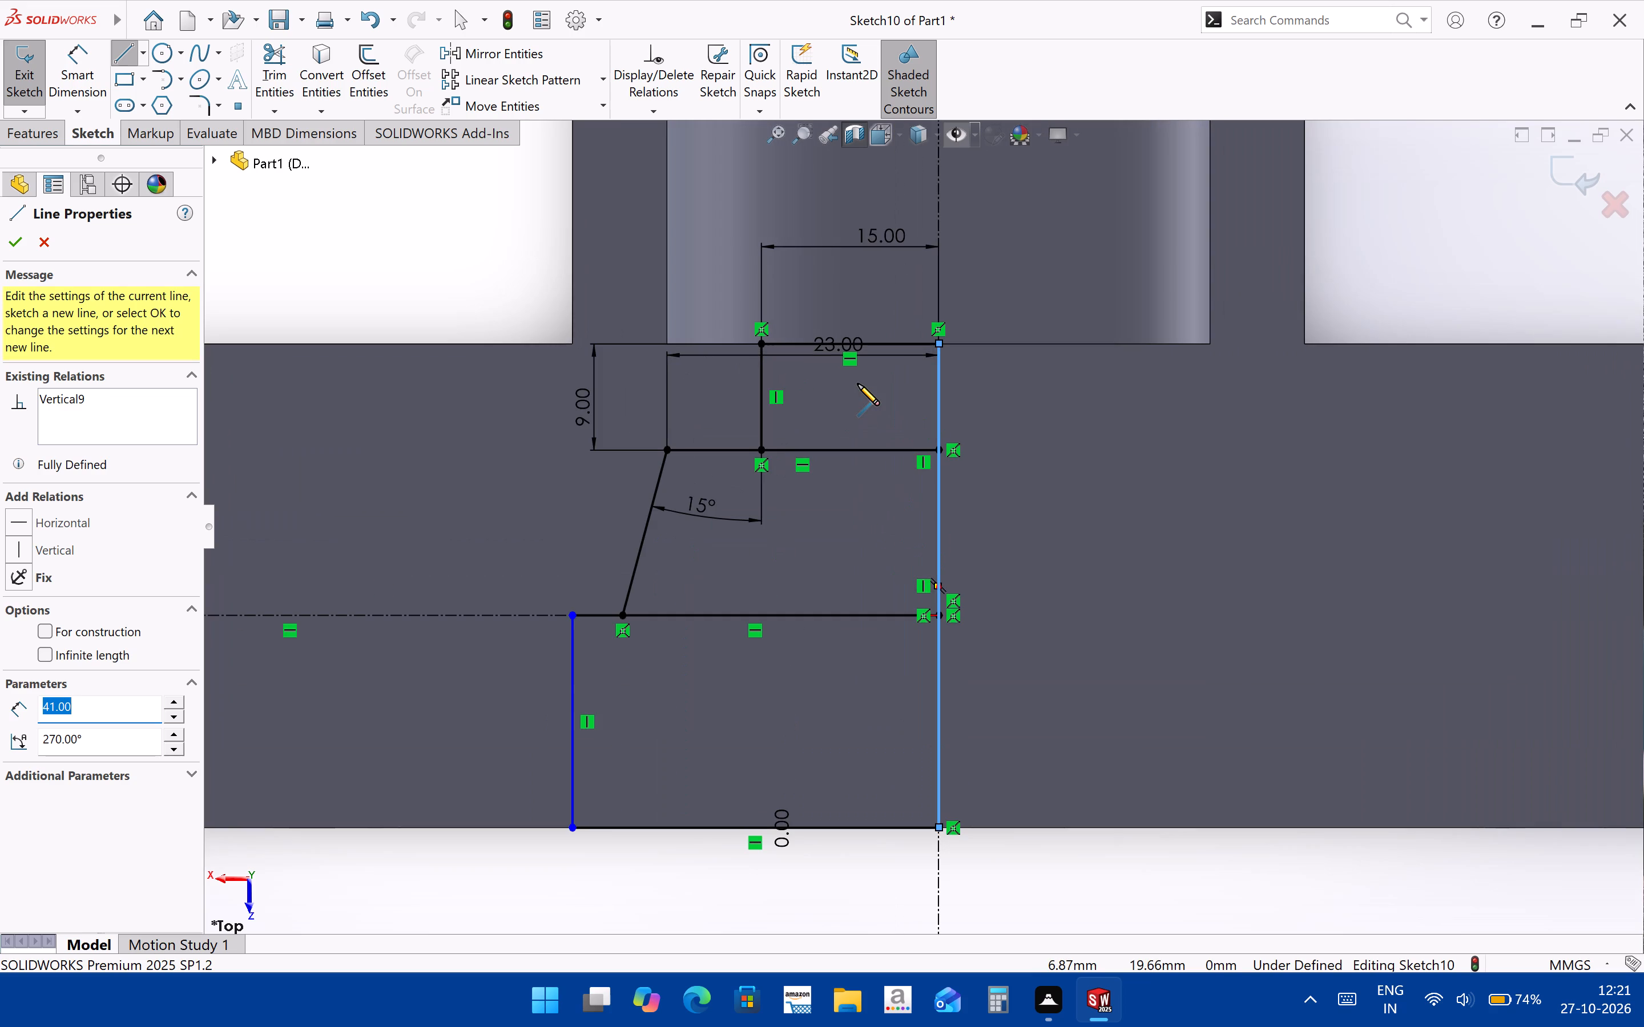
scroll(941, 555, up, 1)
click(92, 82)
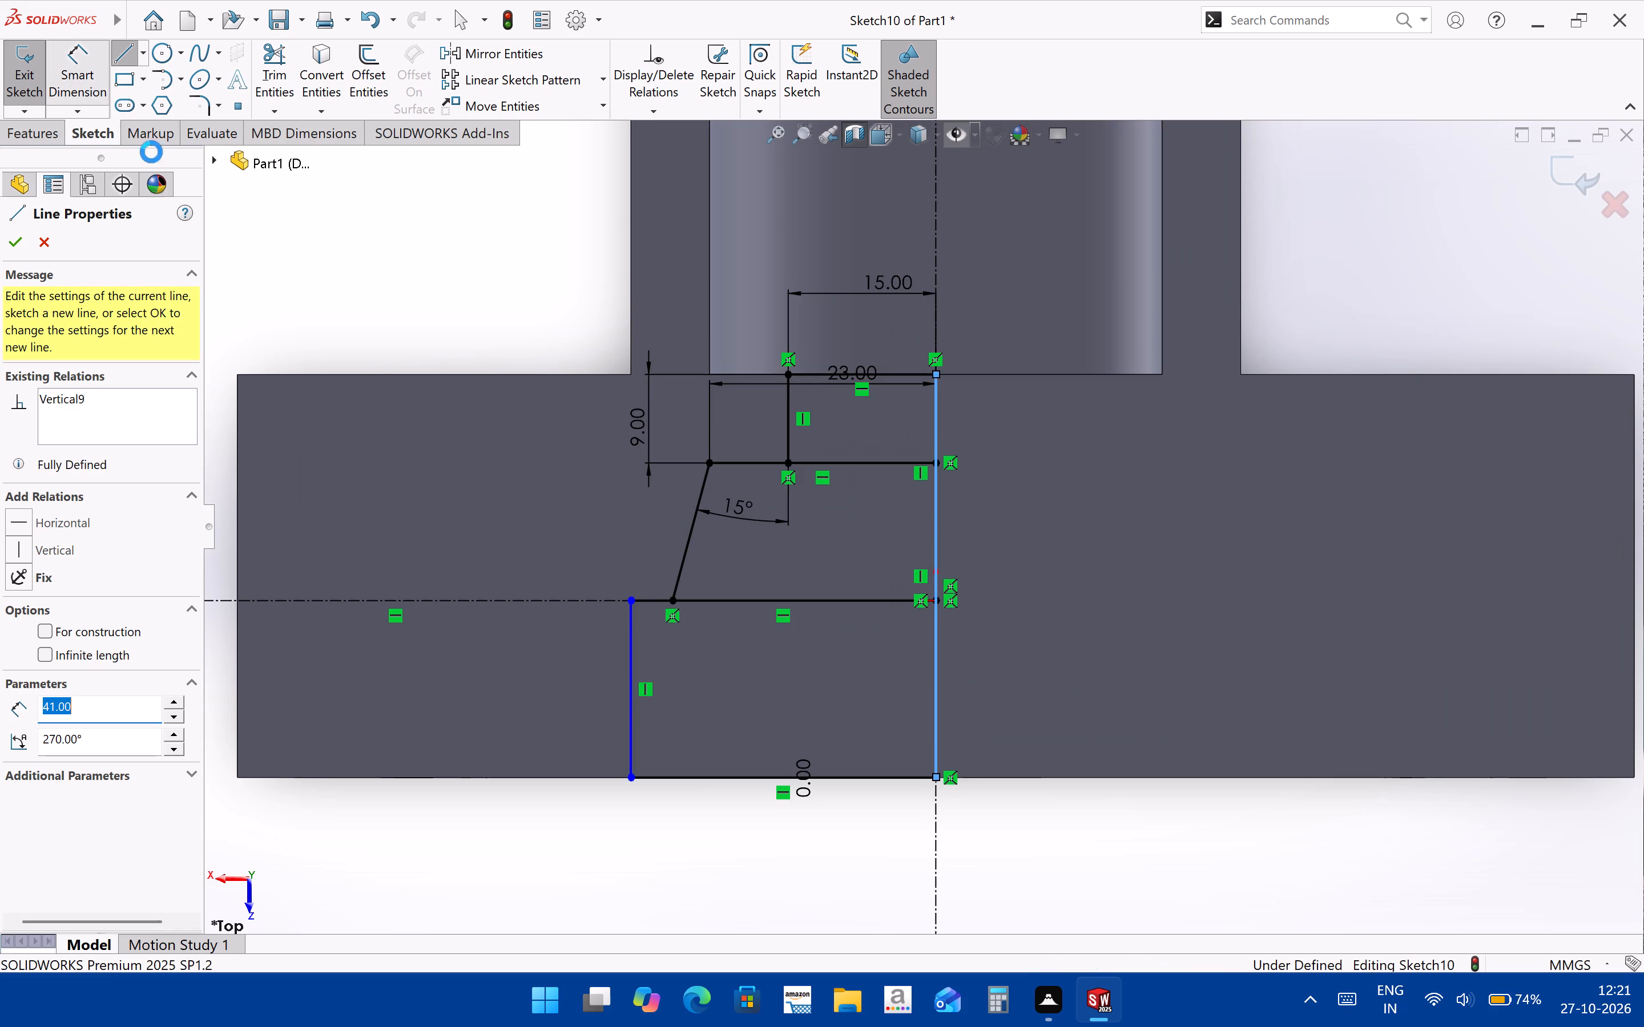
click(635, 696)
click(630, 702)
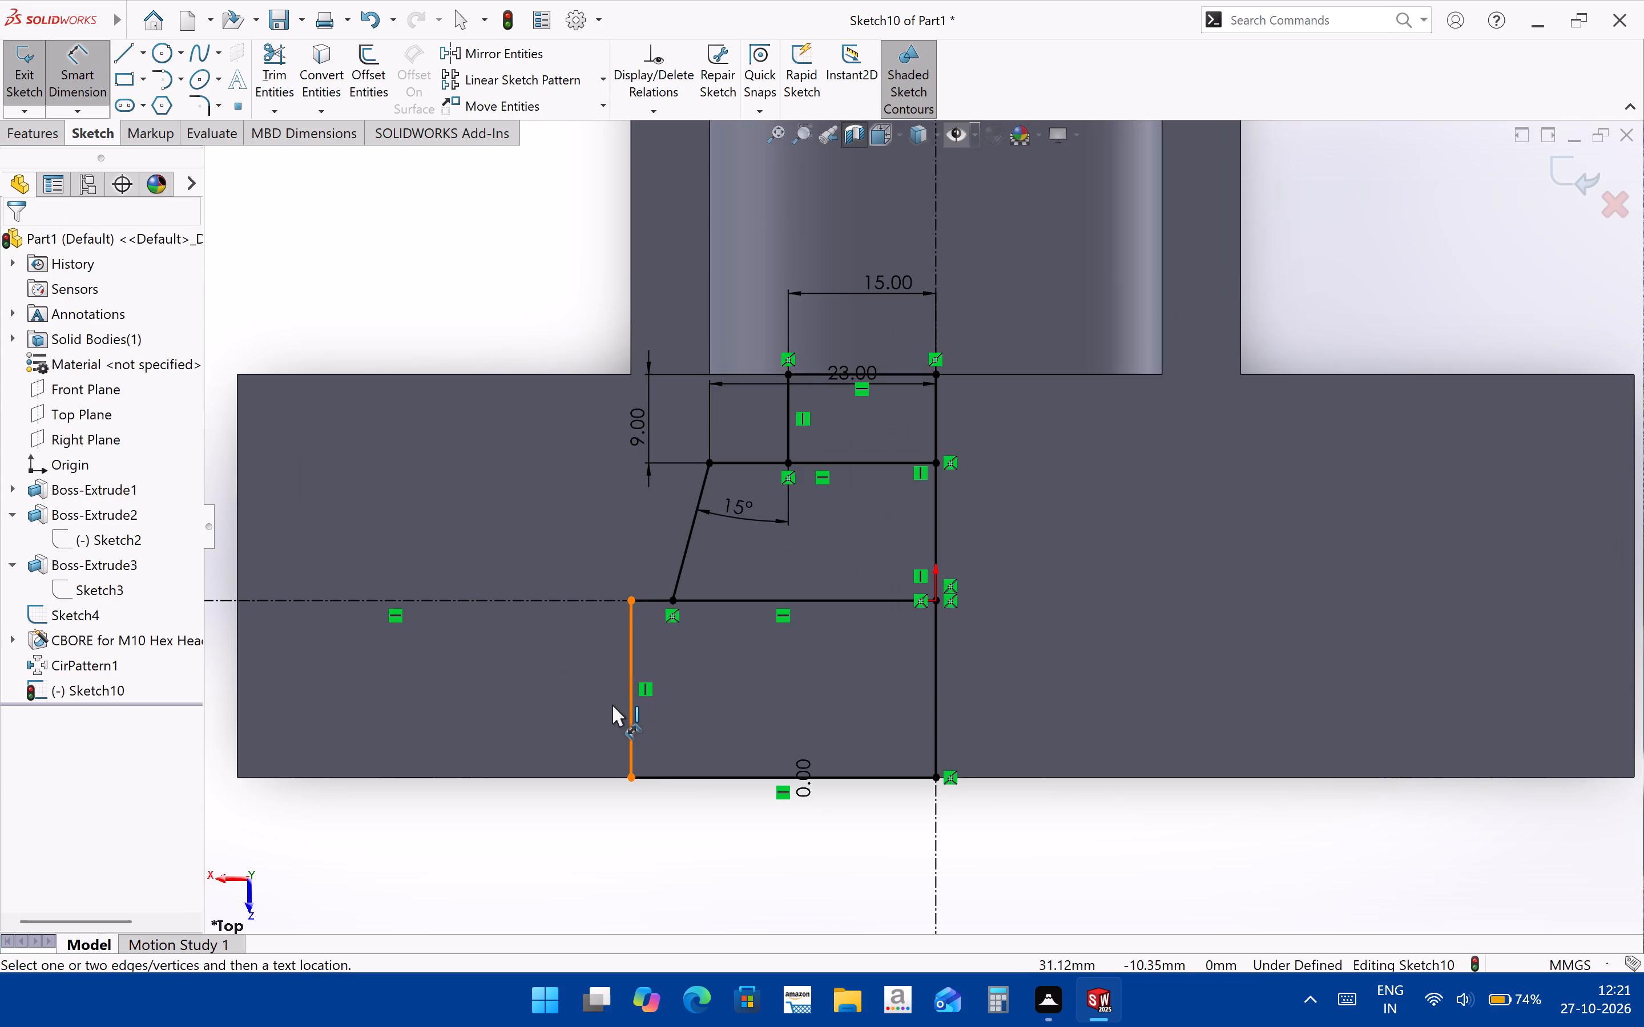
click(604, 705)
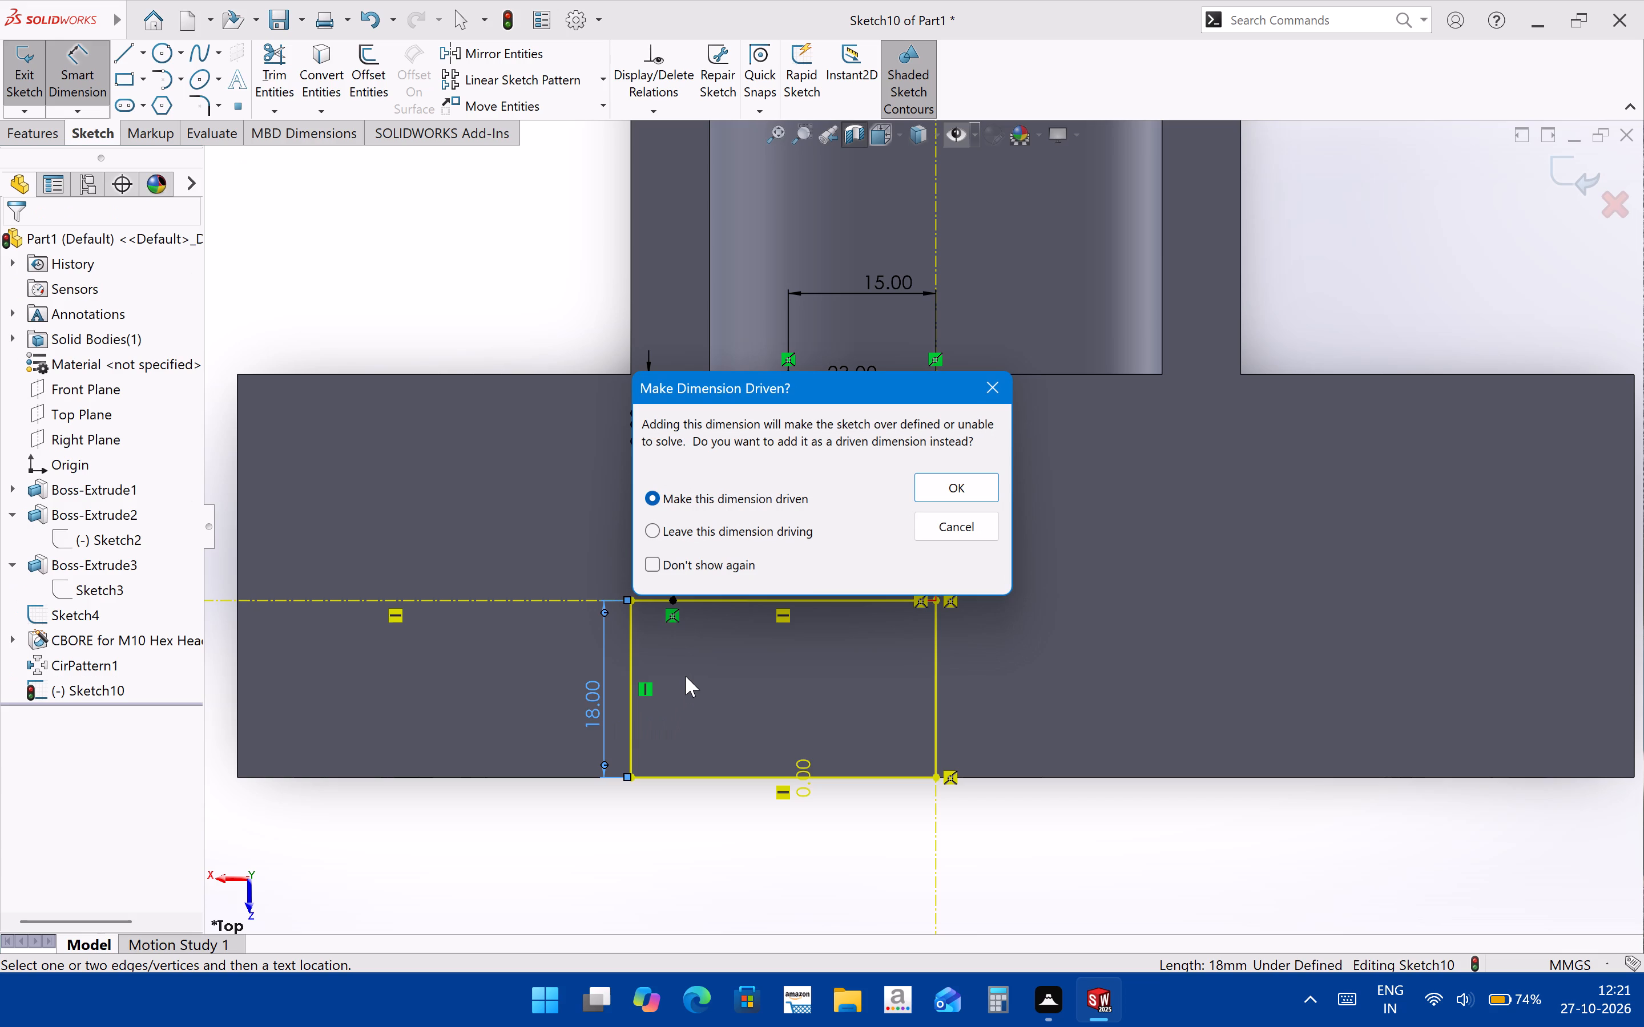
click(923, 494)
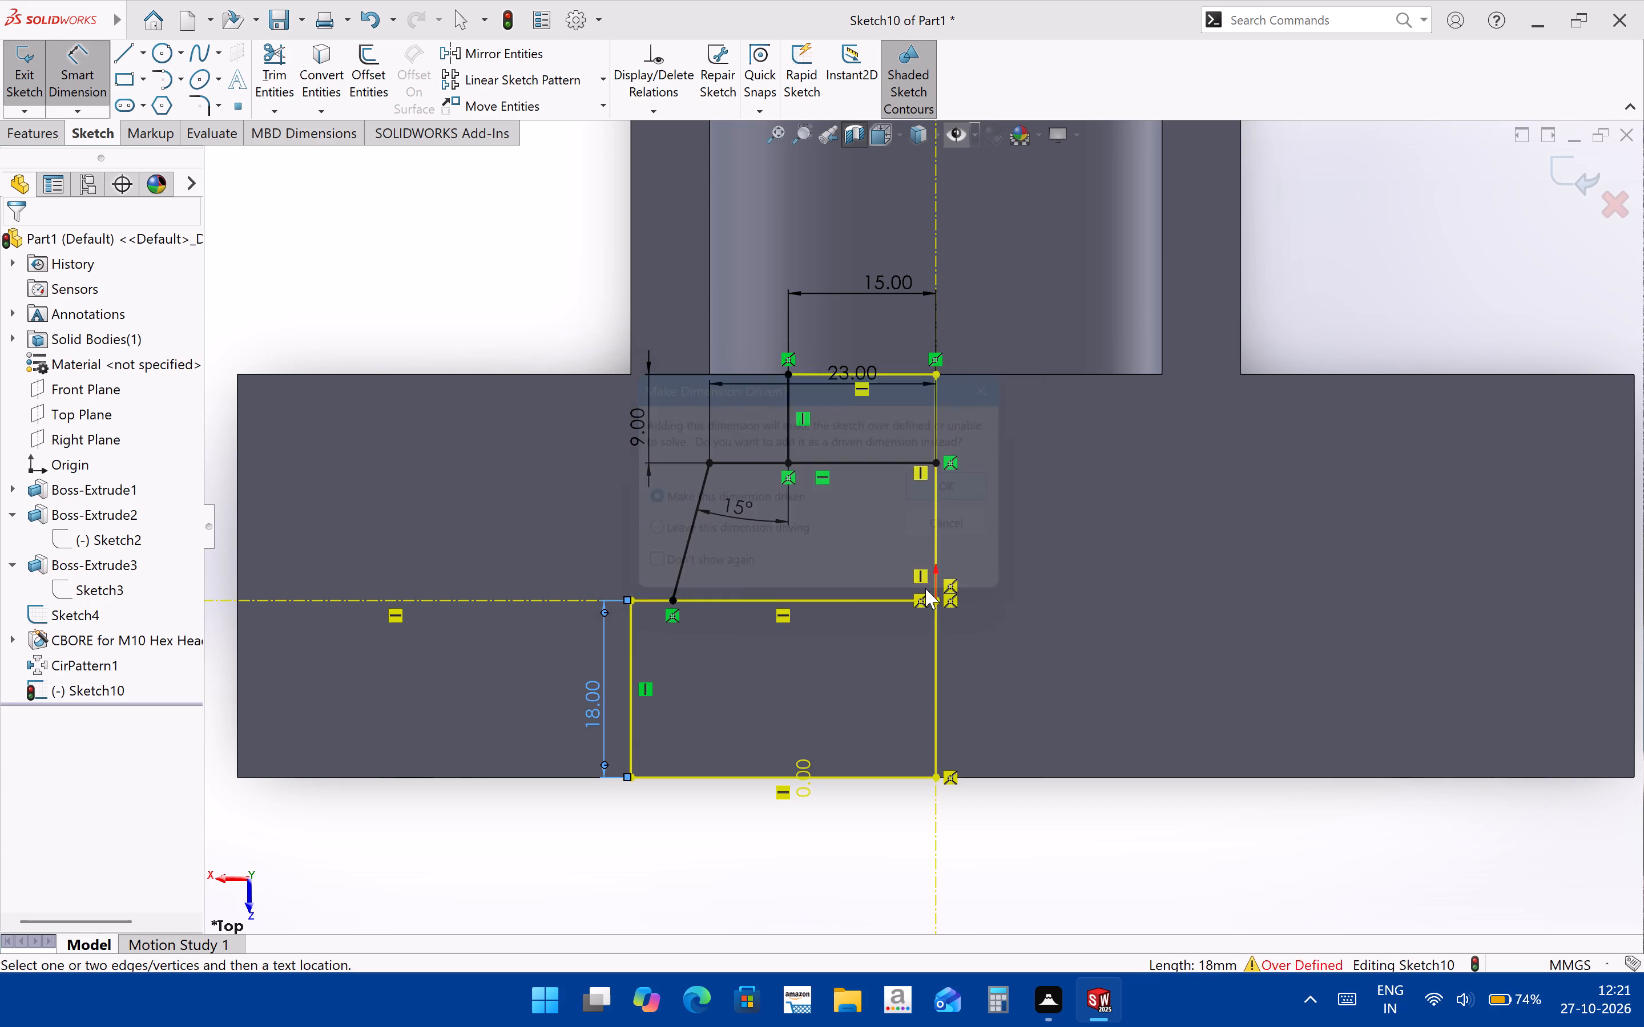
Delete the 0.00 dimension at the profile's bottom line and the driven dimension of the lower-left vertical line.
click(811, 792)
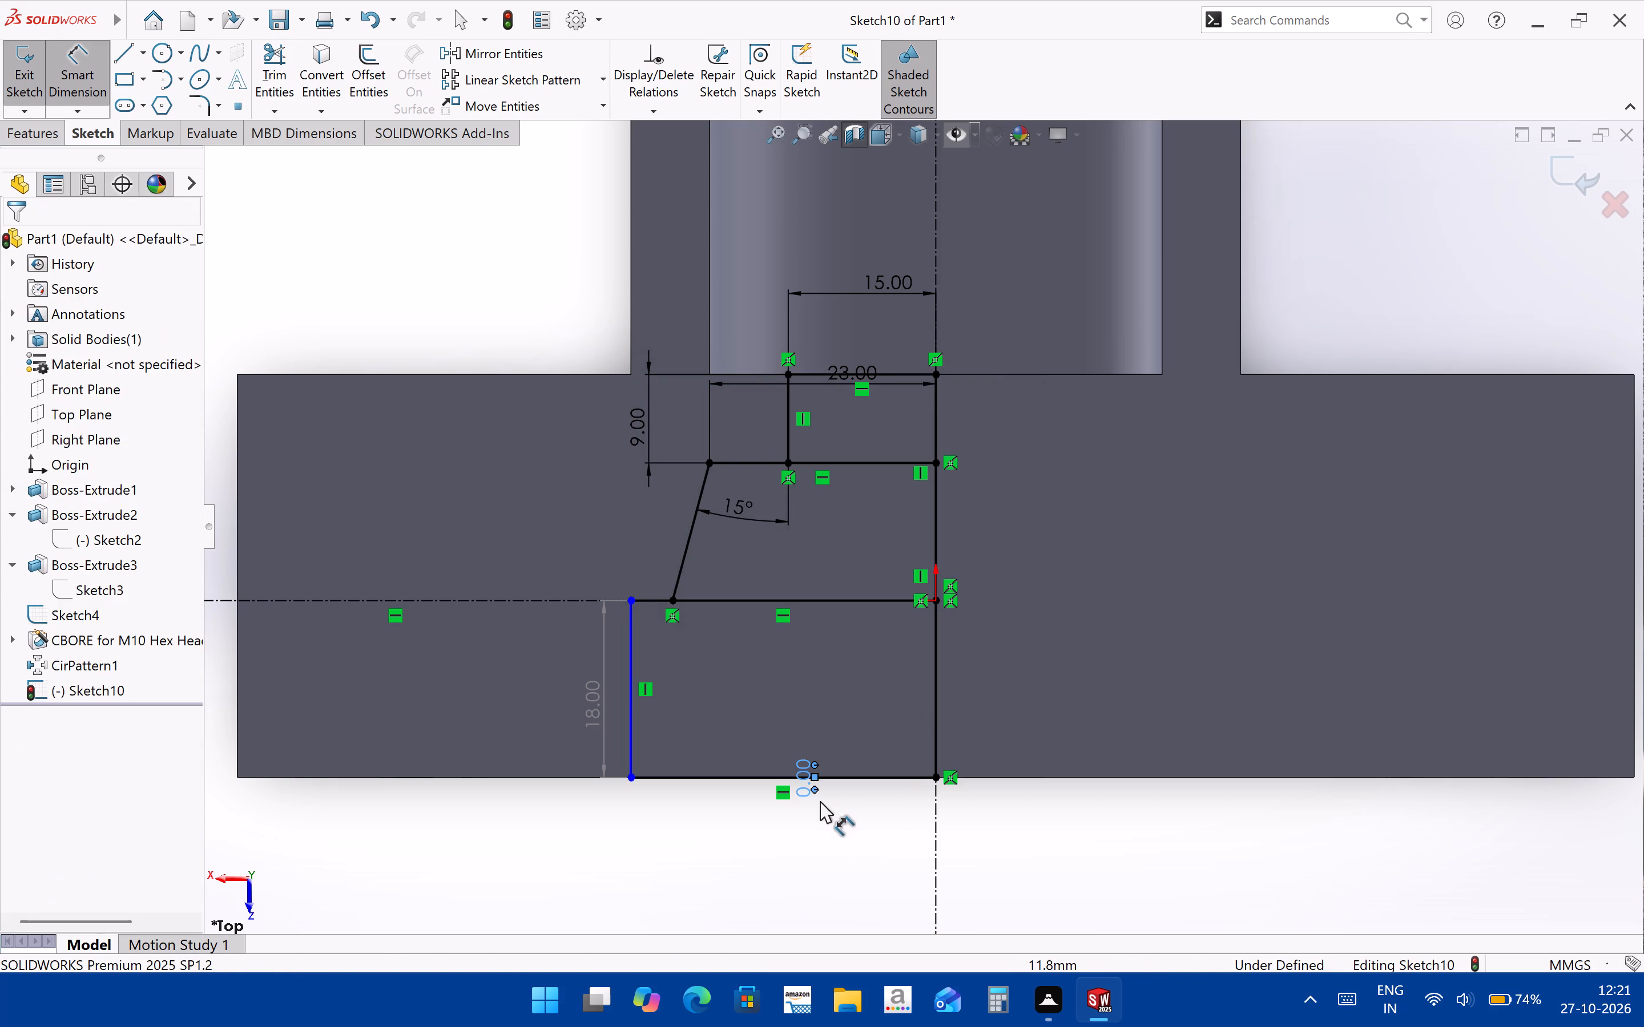
key(Delete)
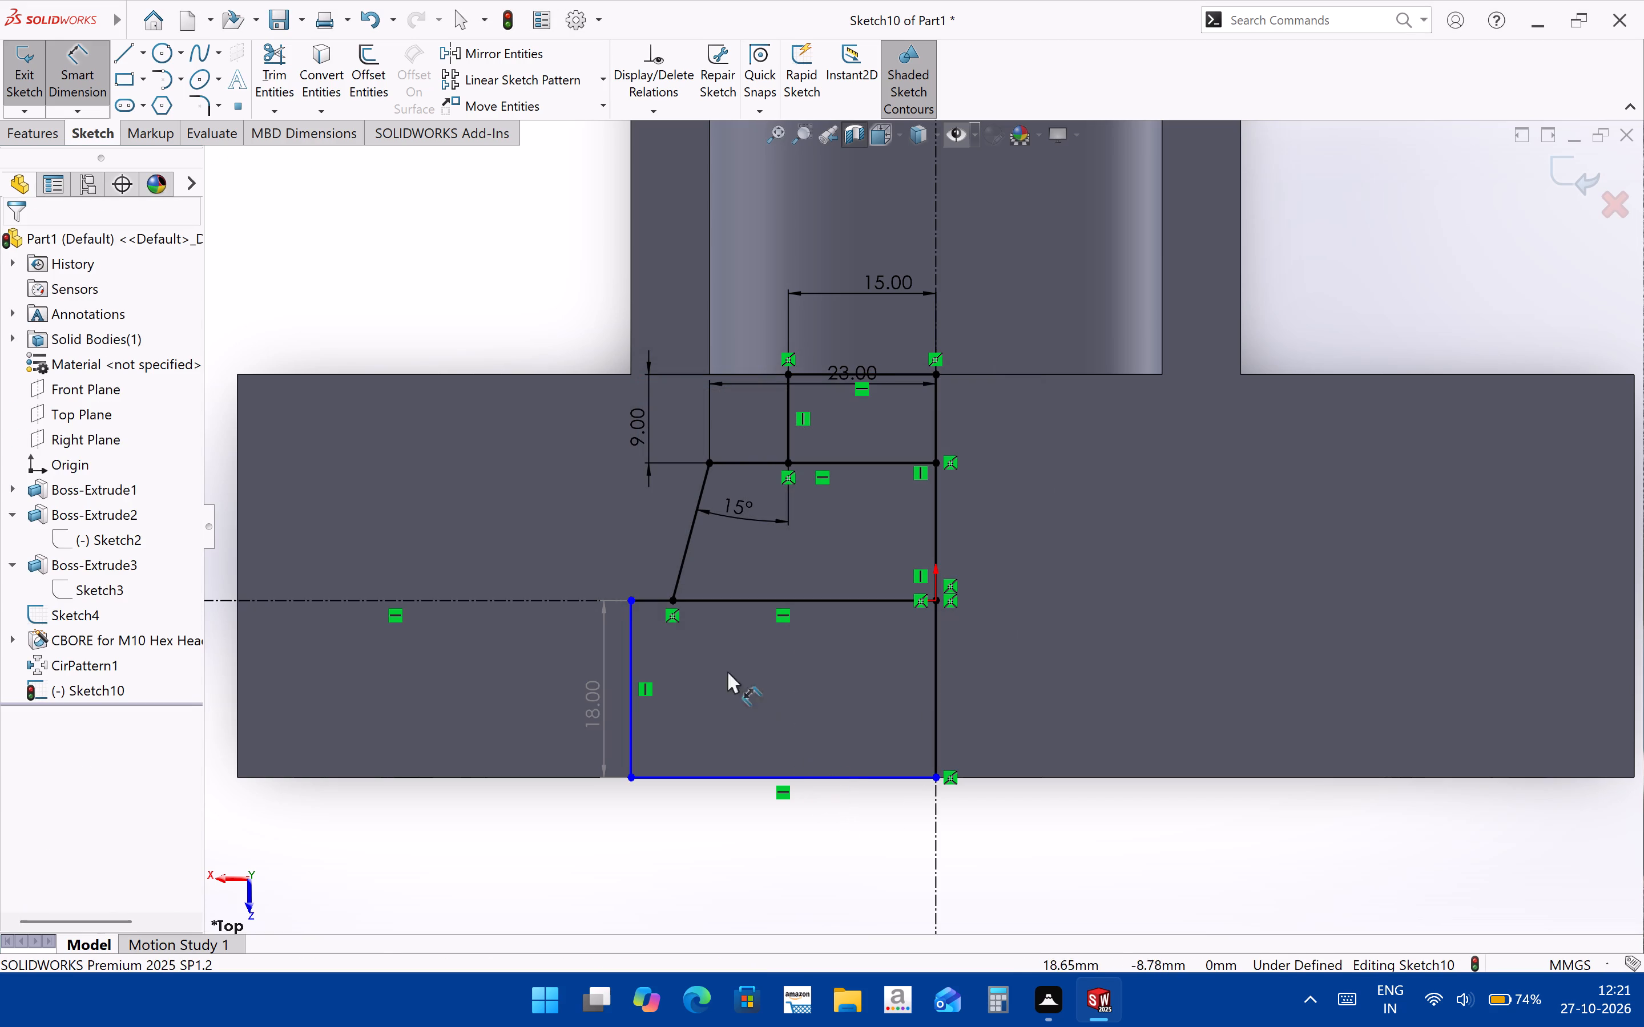
click(602, 706)
key(Delete)
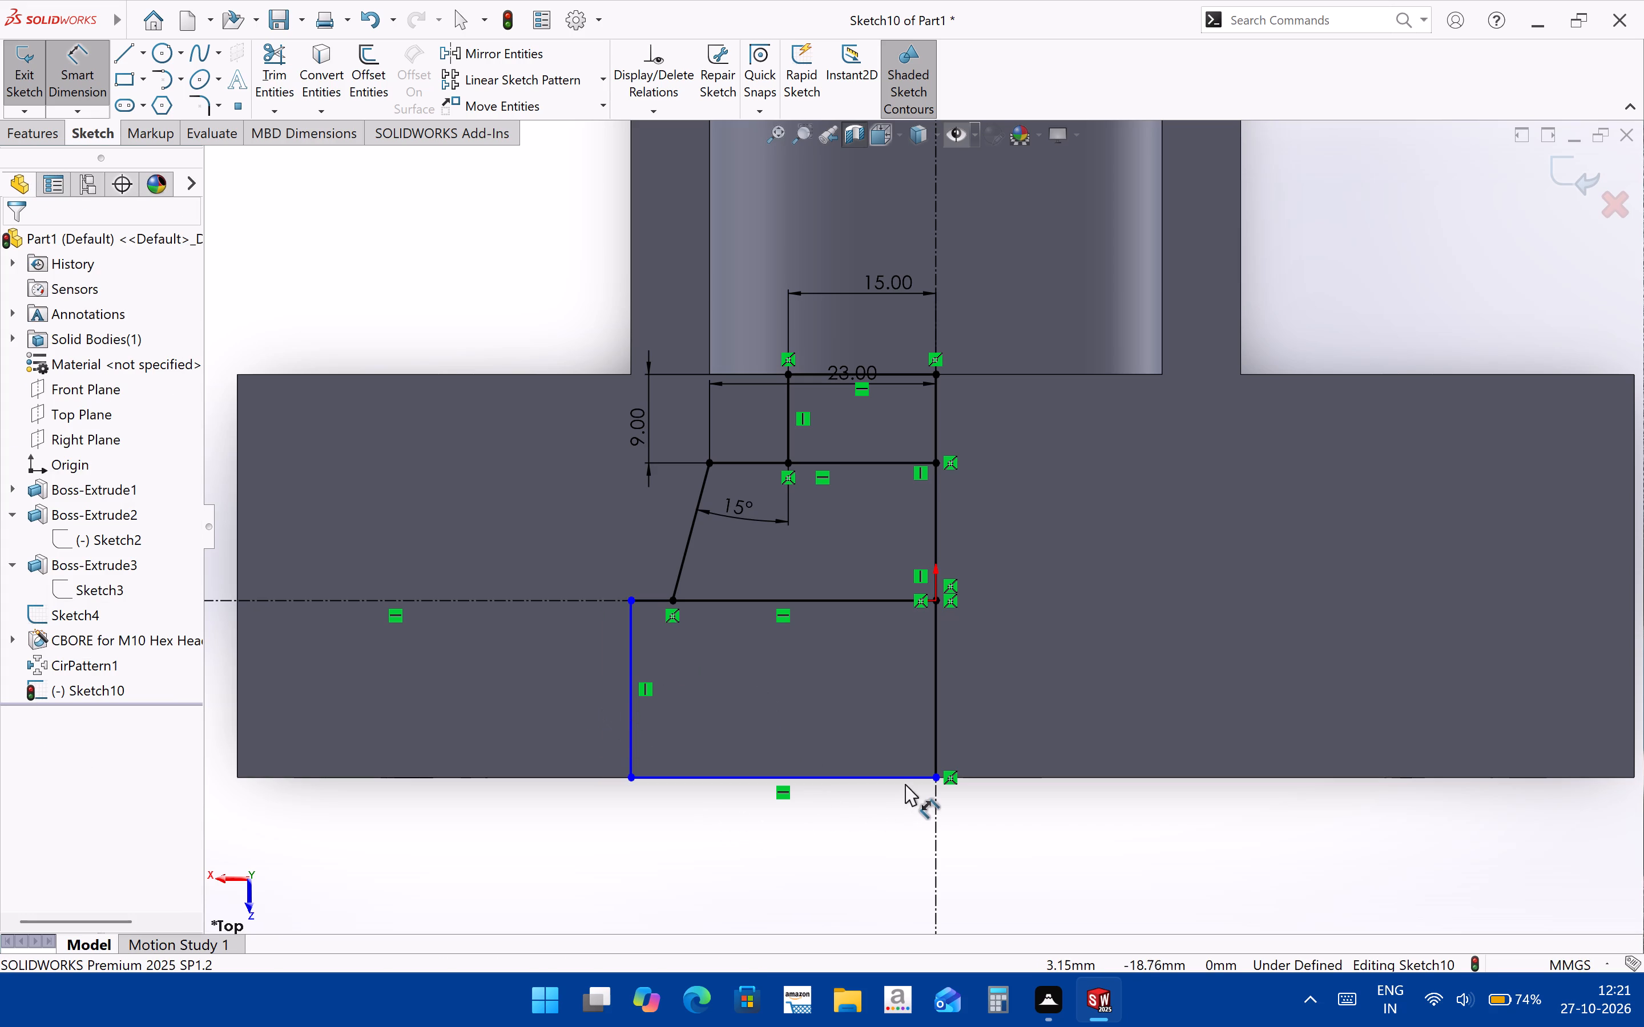
key(Escape)
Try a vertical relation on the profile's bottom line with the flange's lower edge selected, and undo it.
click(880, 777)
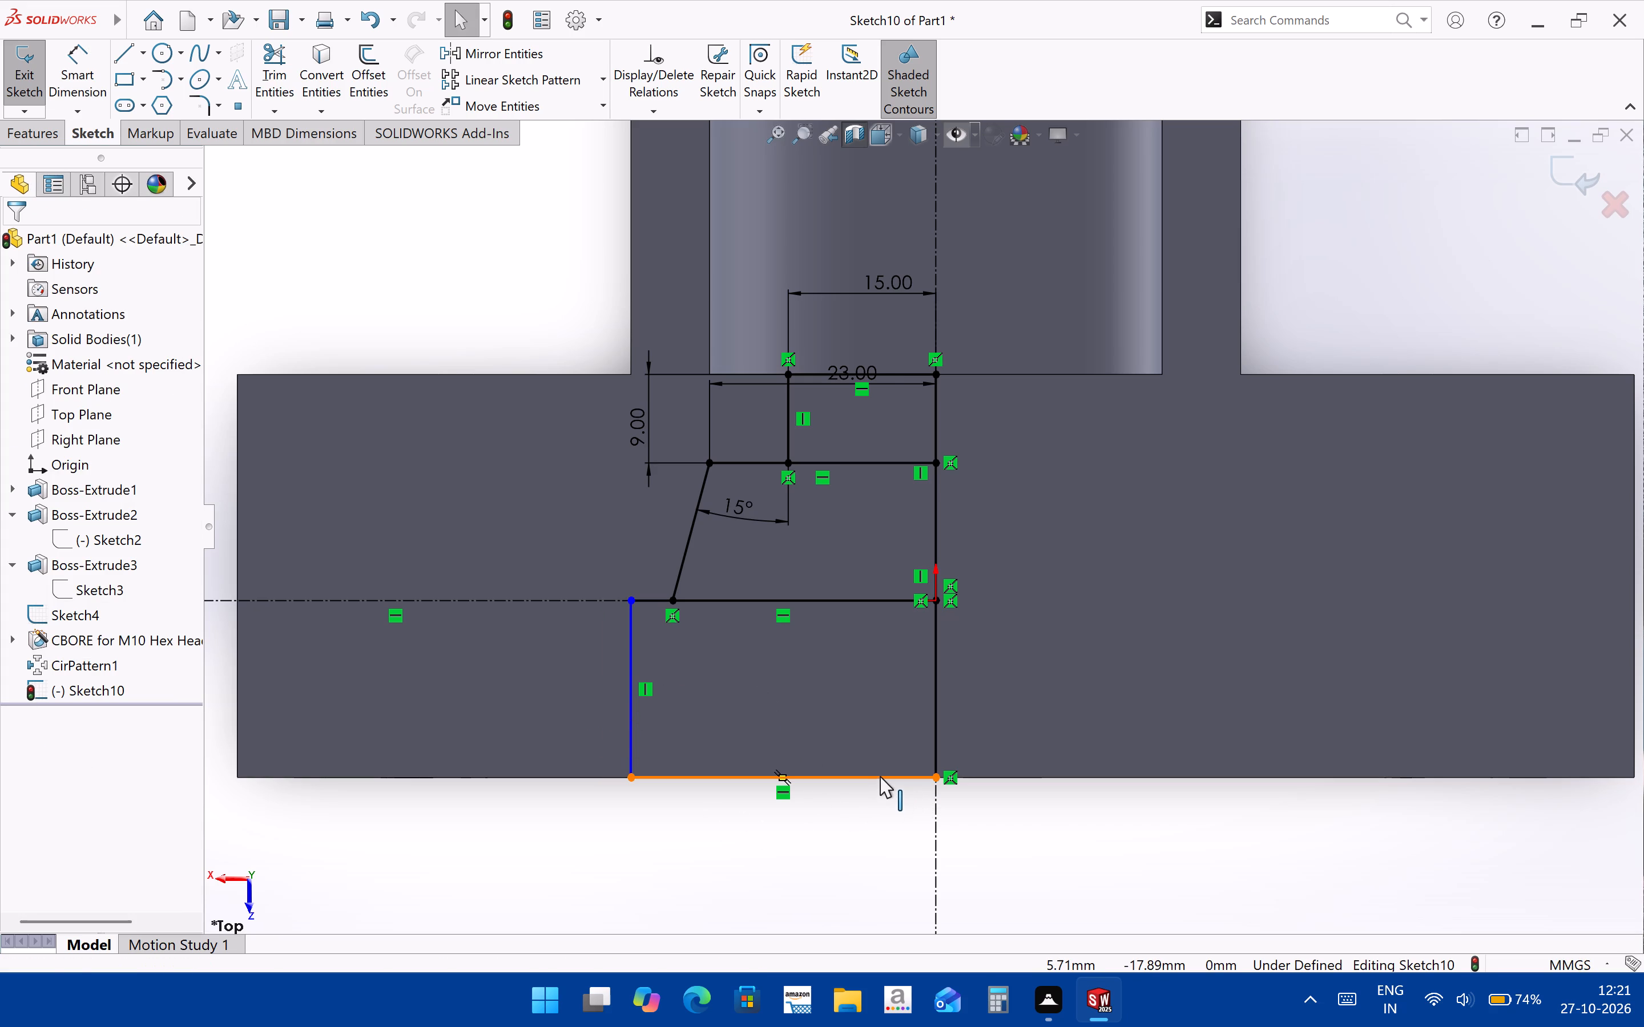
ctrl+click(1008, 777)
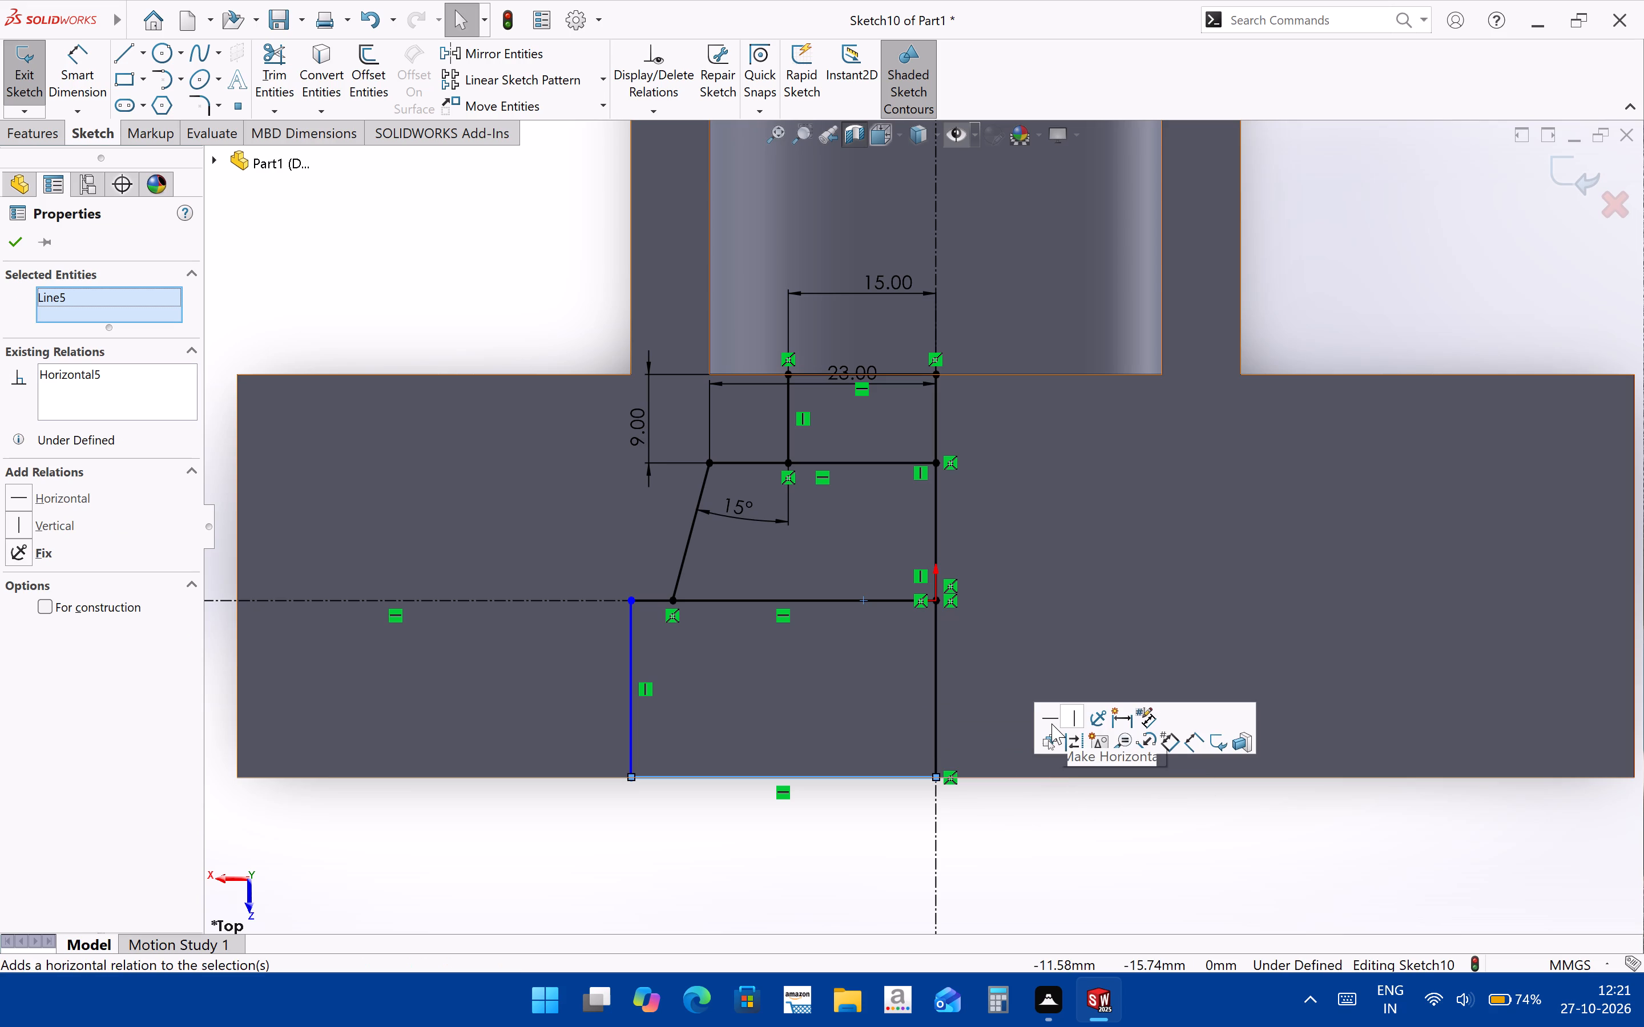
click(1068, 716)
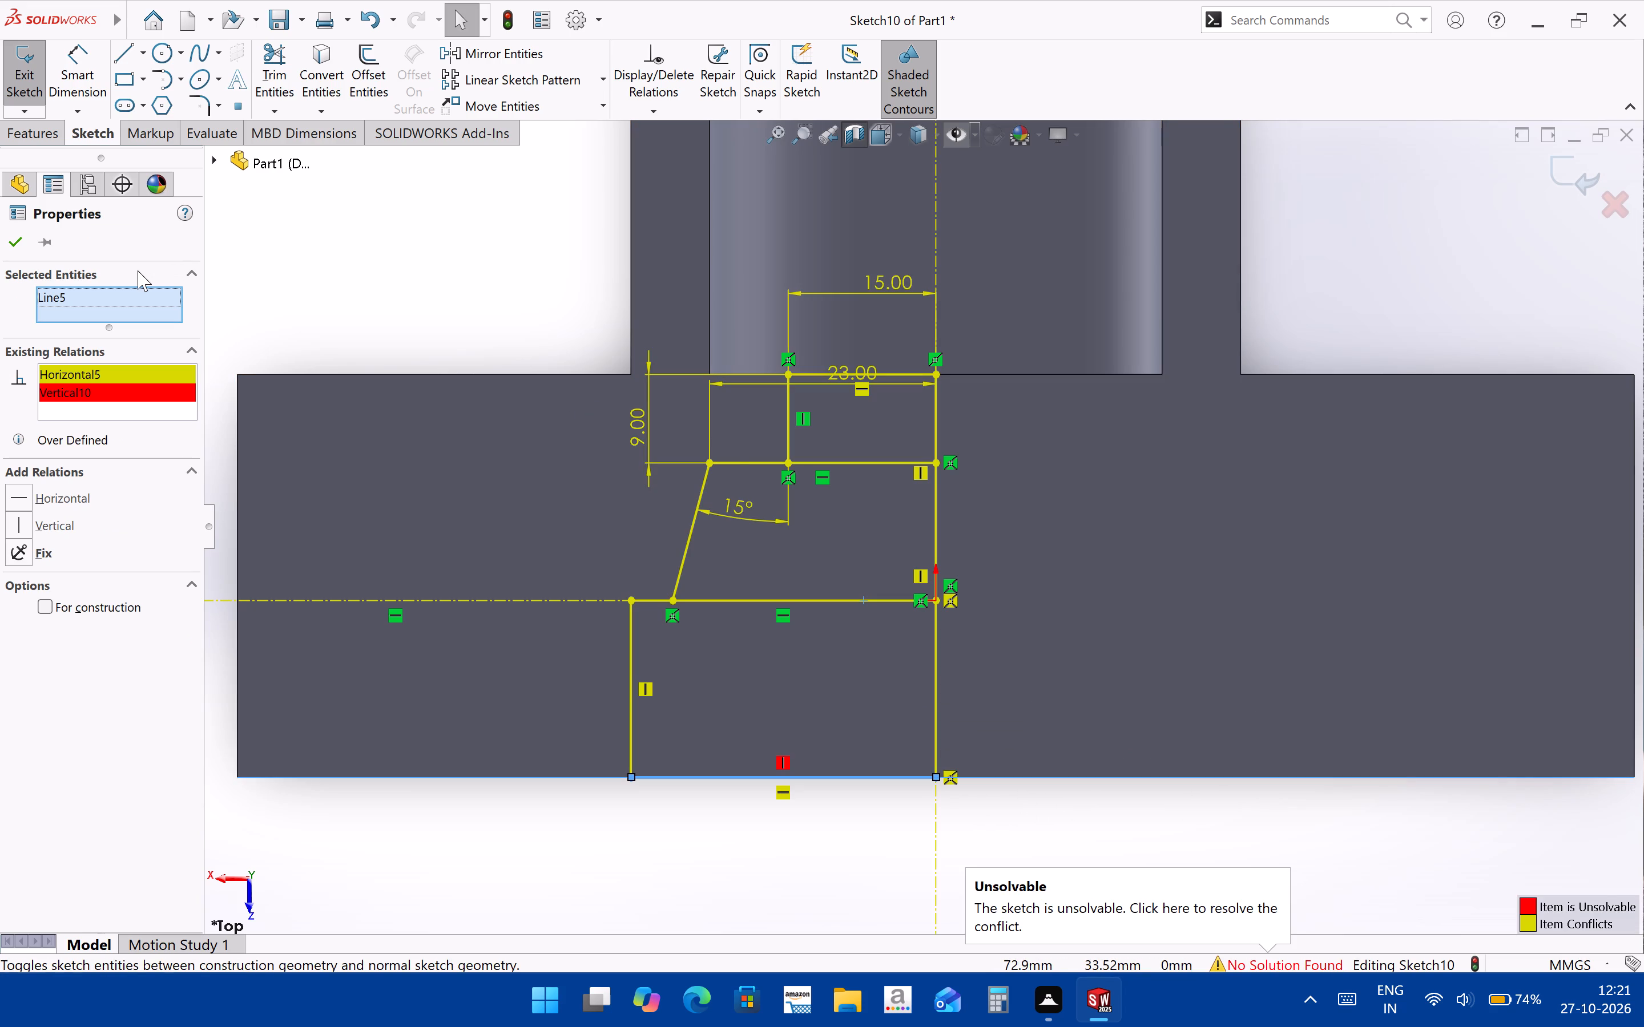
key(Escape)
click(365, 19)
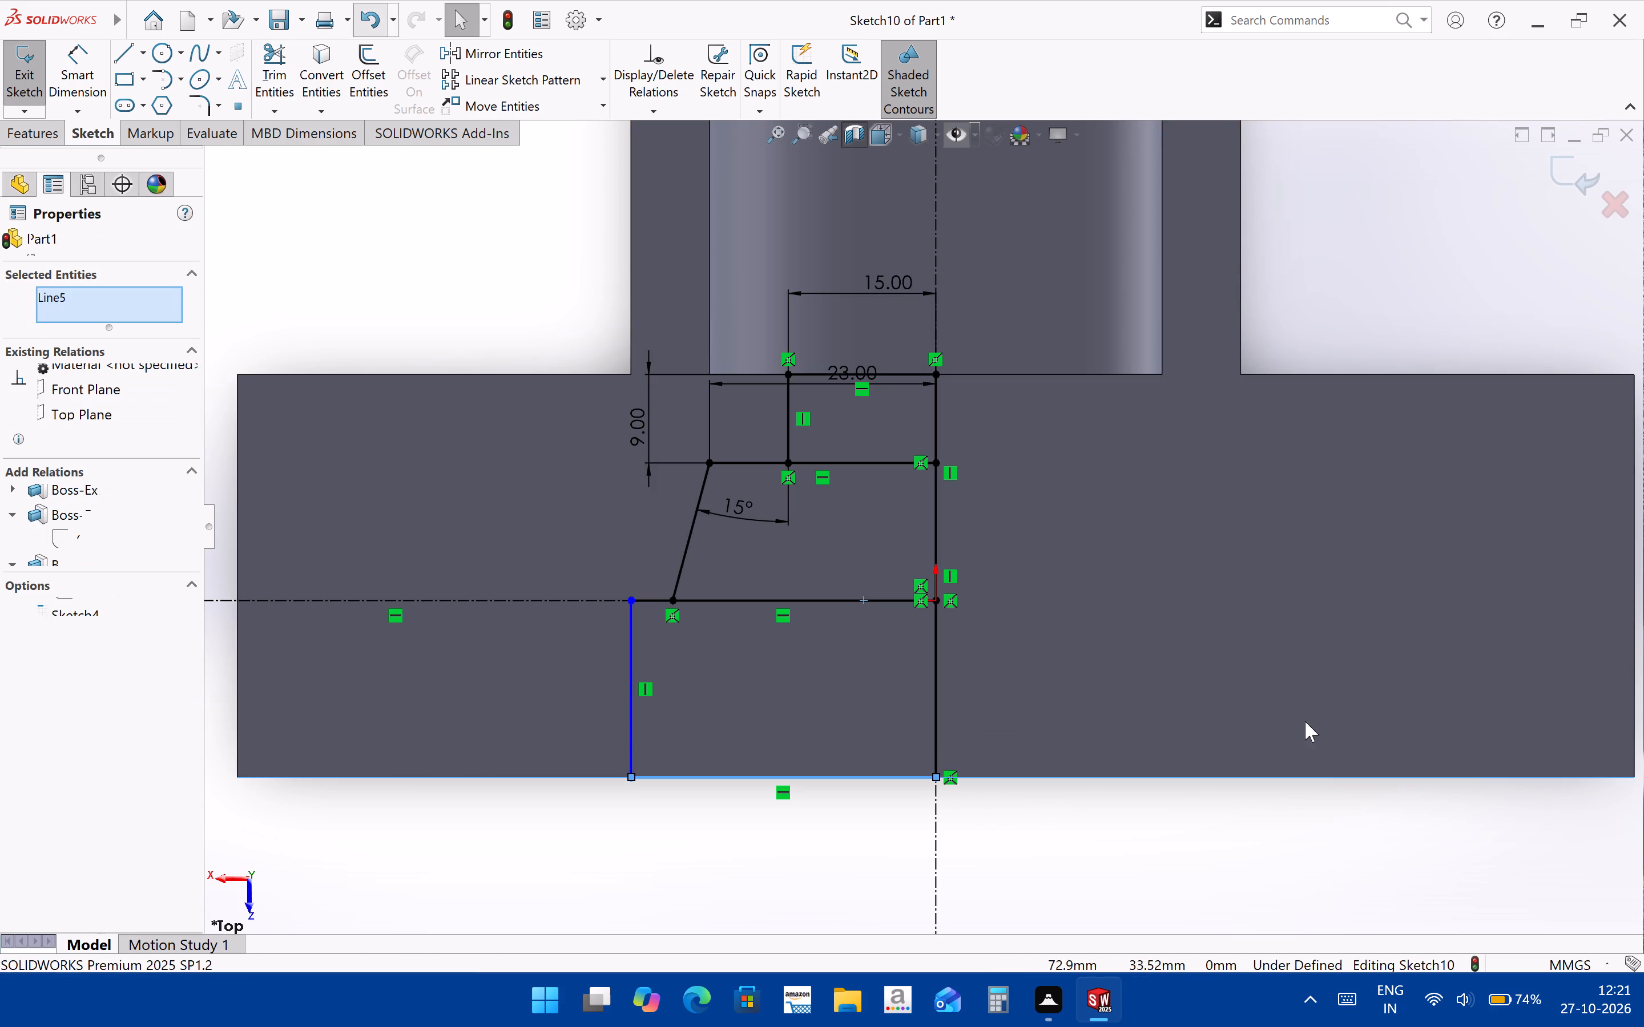
Dimension the profile's lower-left vertical line as 18 mm.
scroll(966, 783, down, 2)
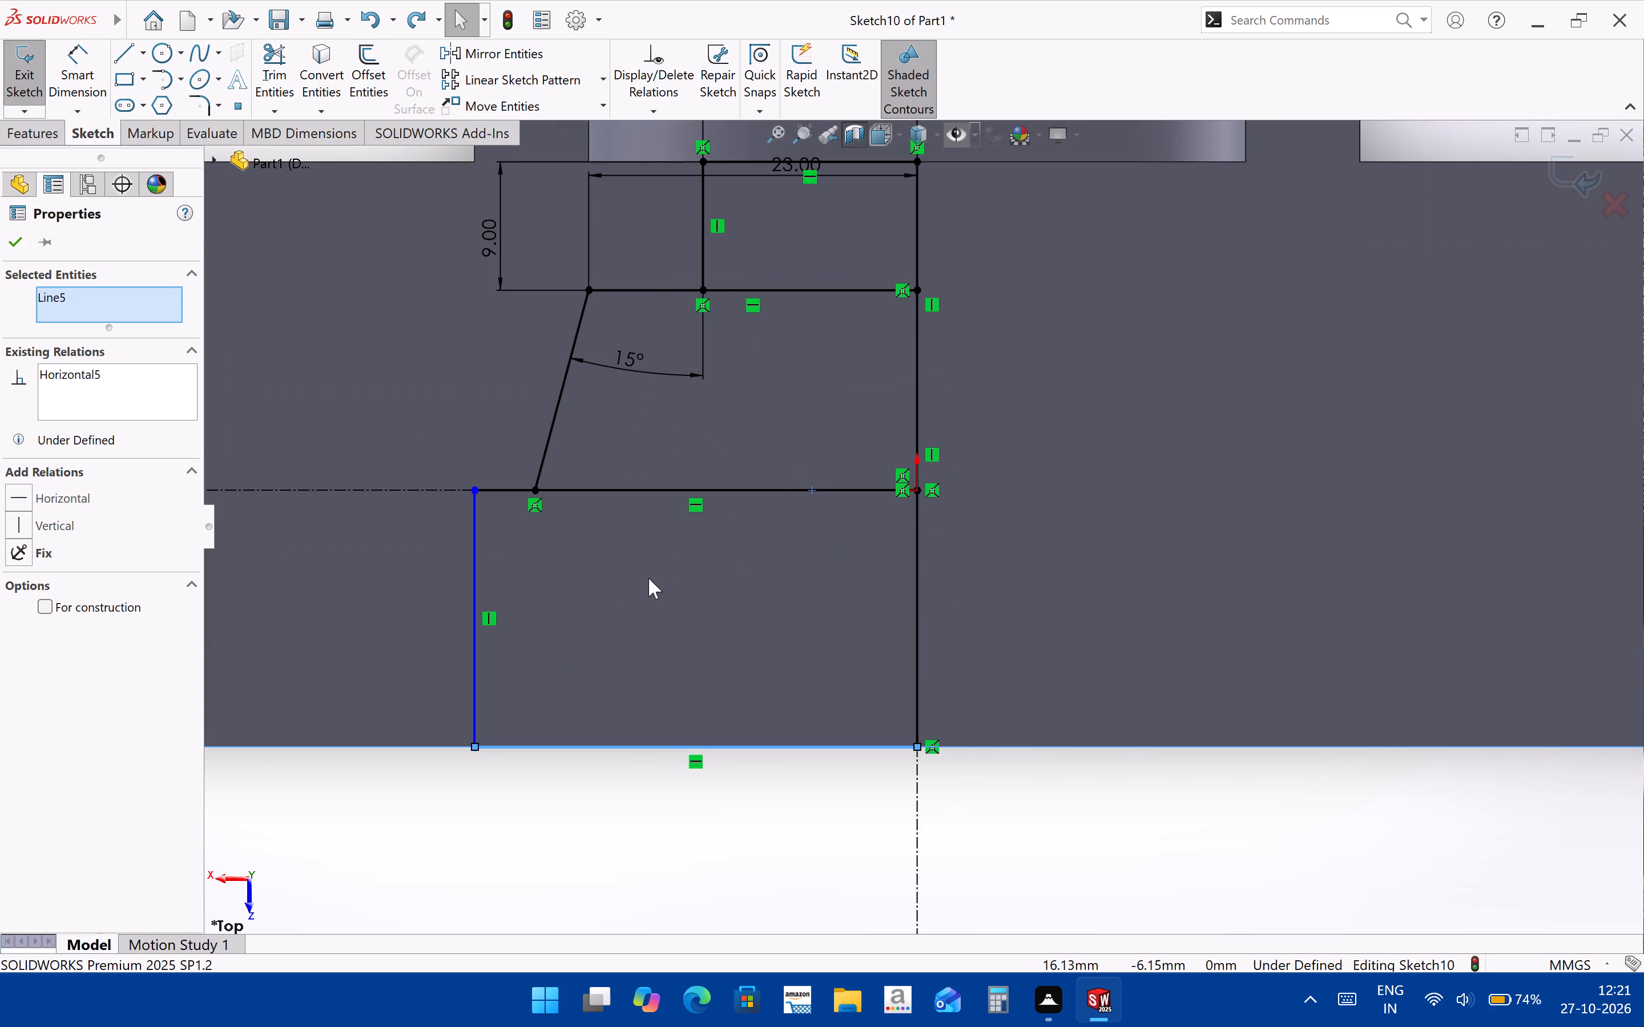
scroll(812, 670, up, 1)
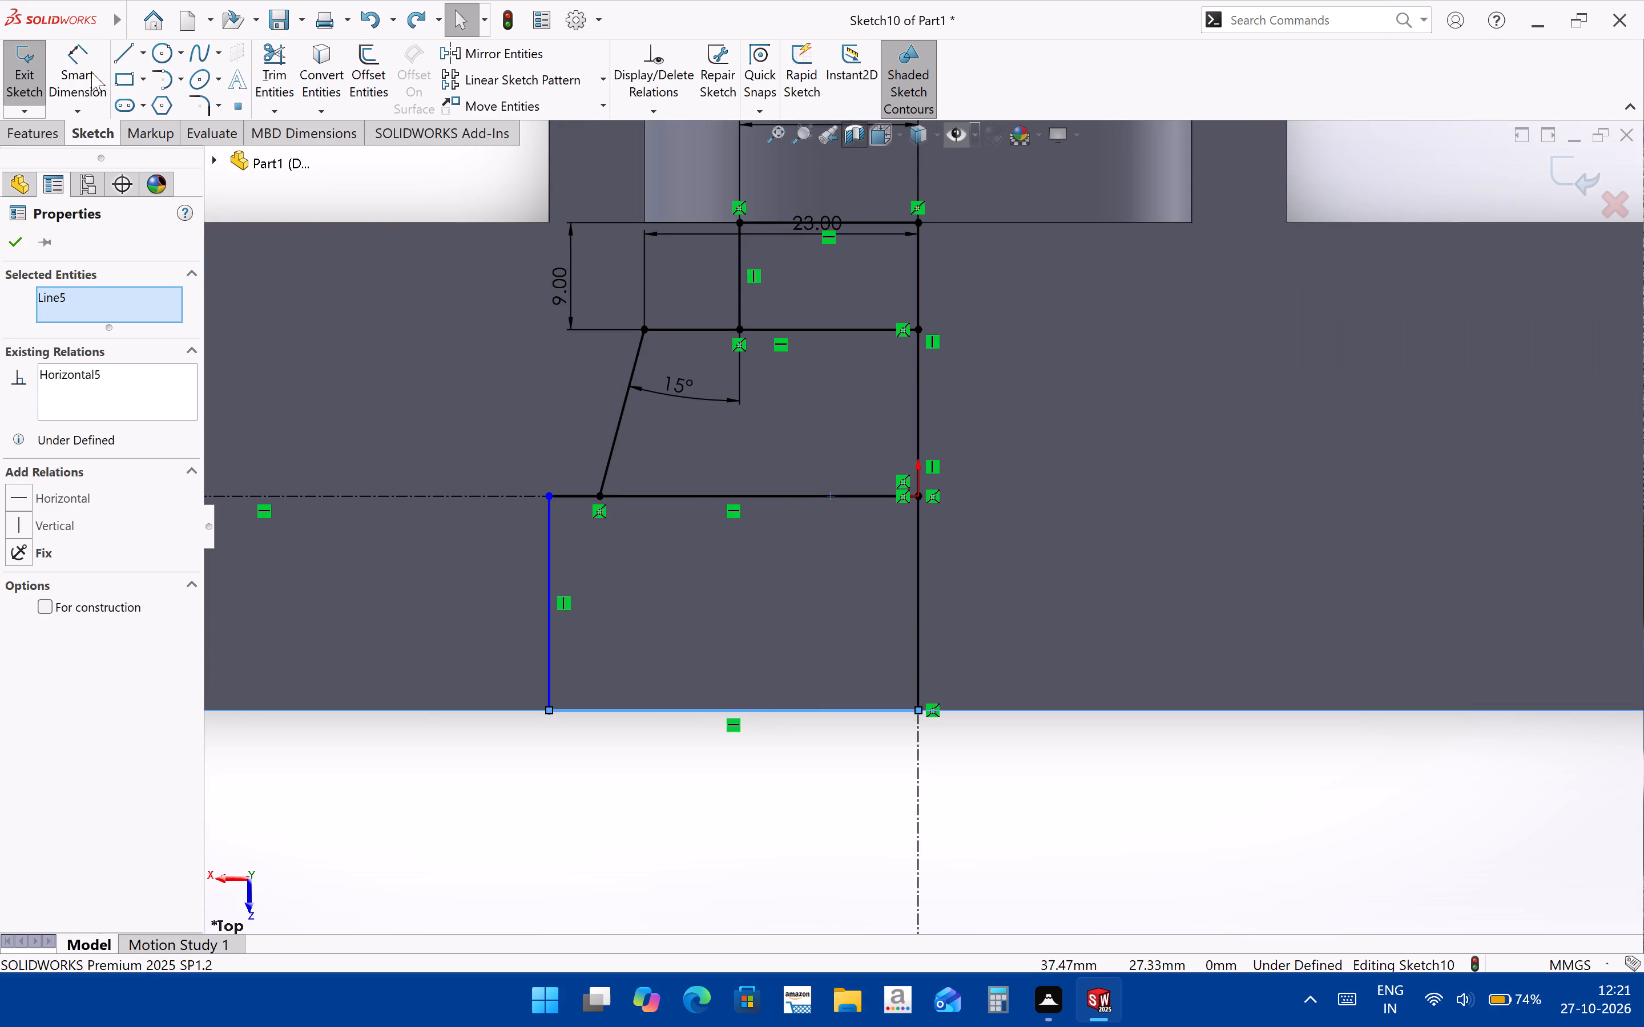
click(90, 71)
click(546, 617)
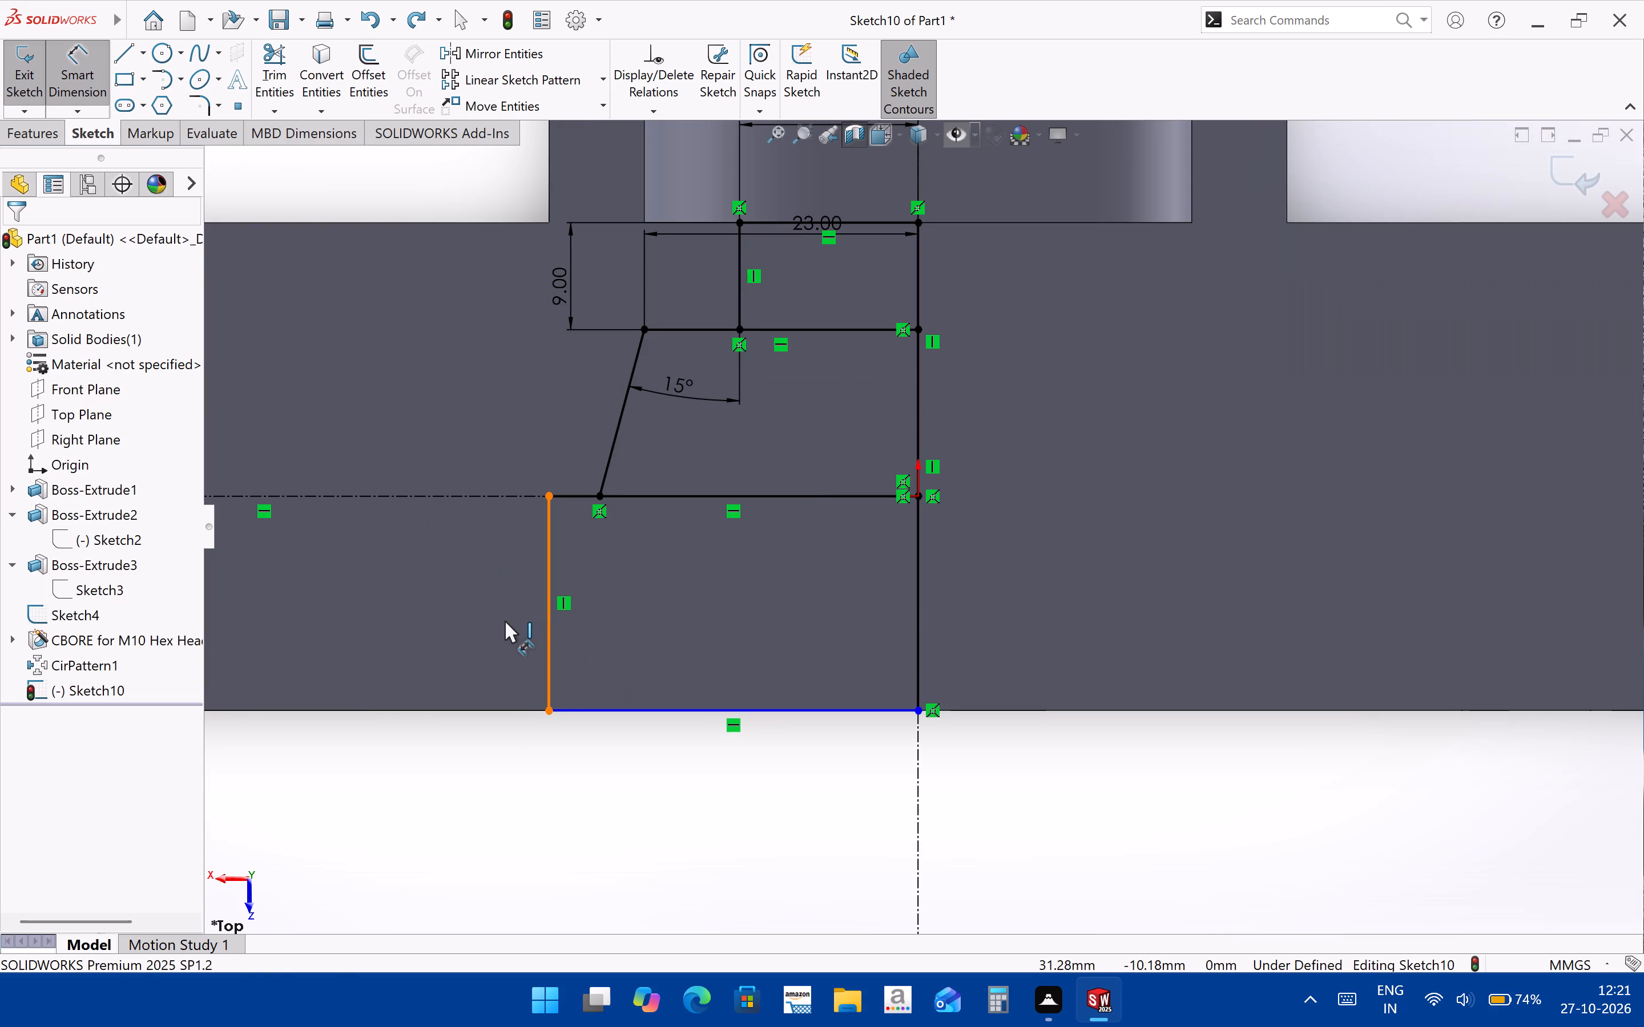
click(505, 621)
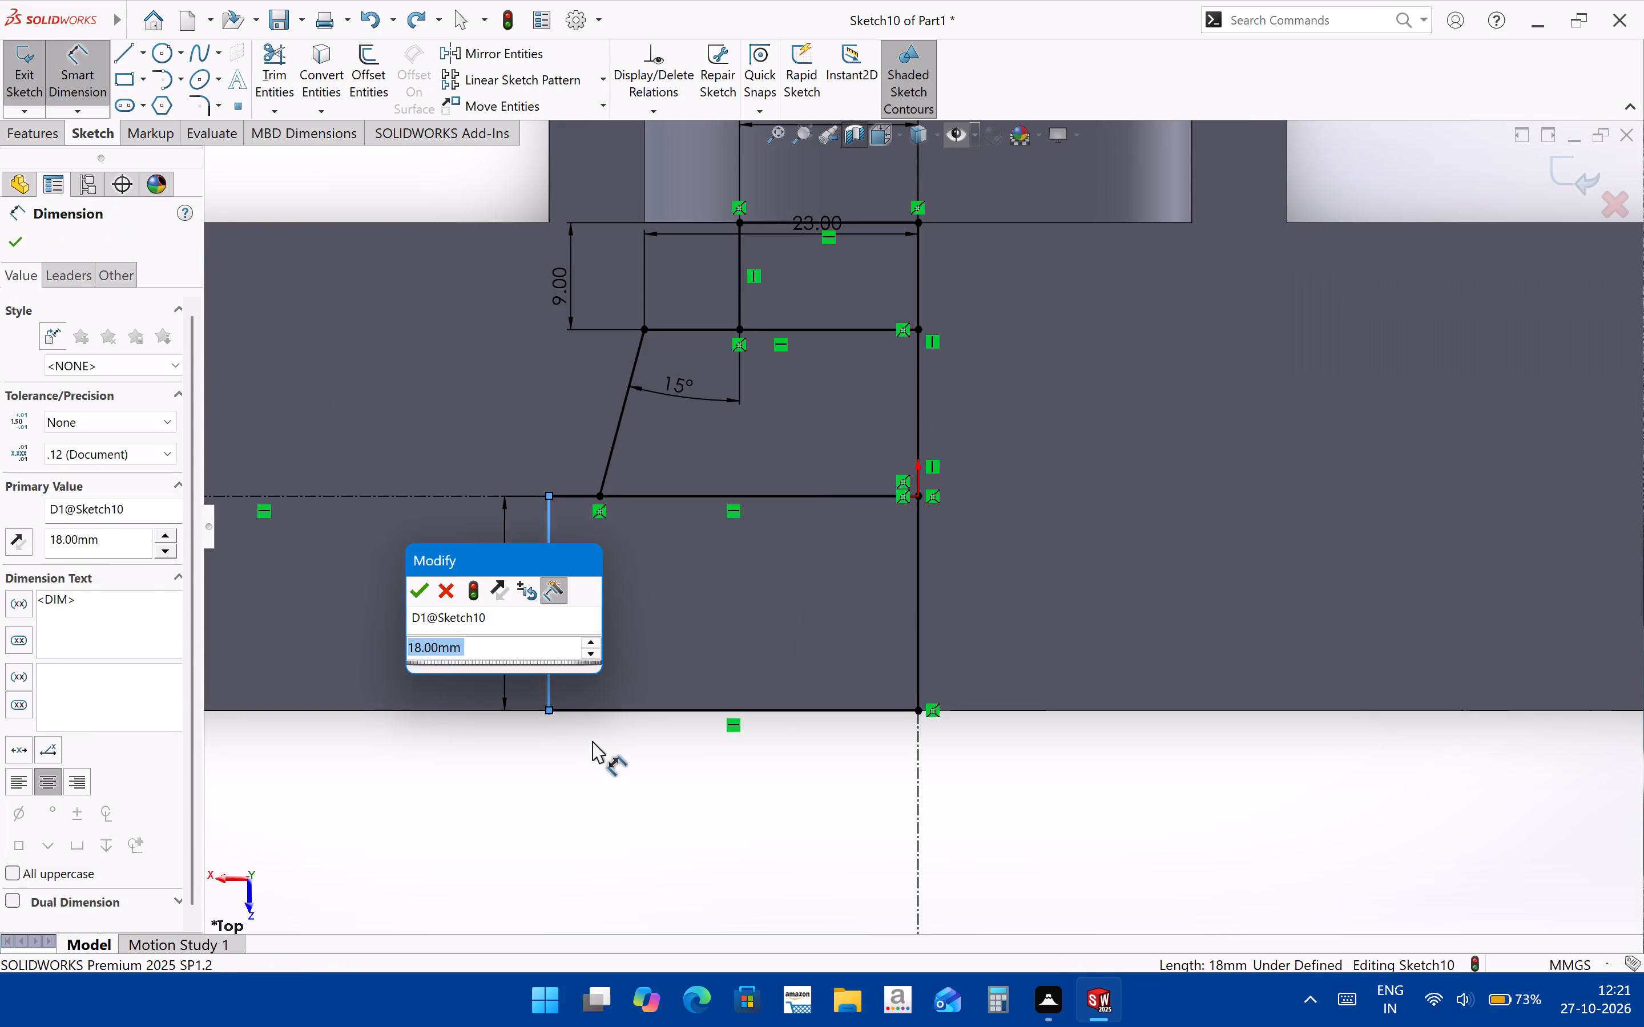
click(421, 588)
click(567, 812)
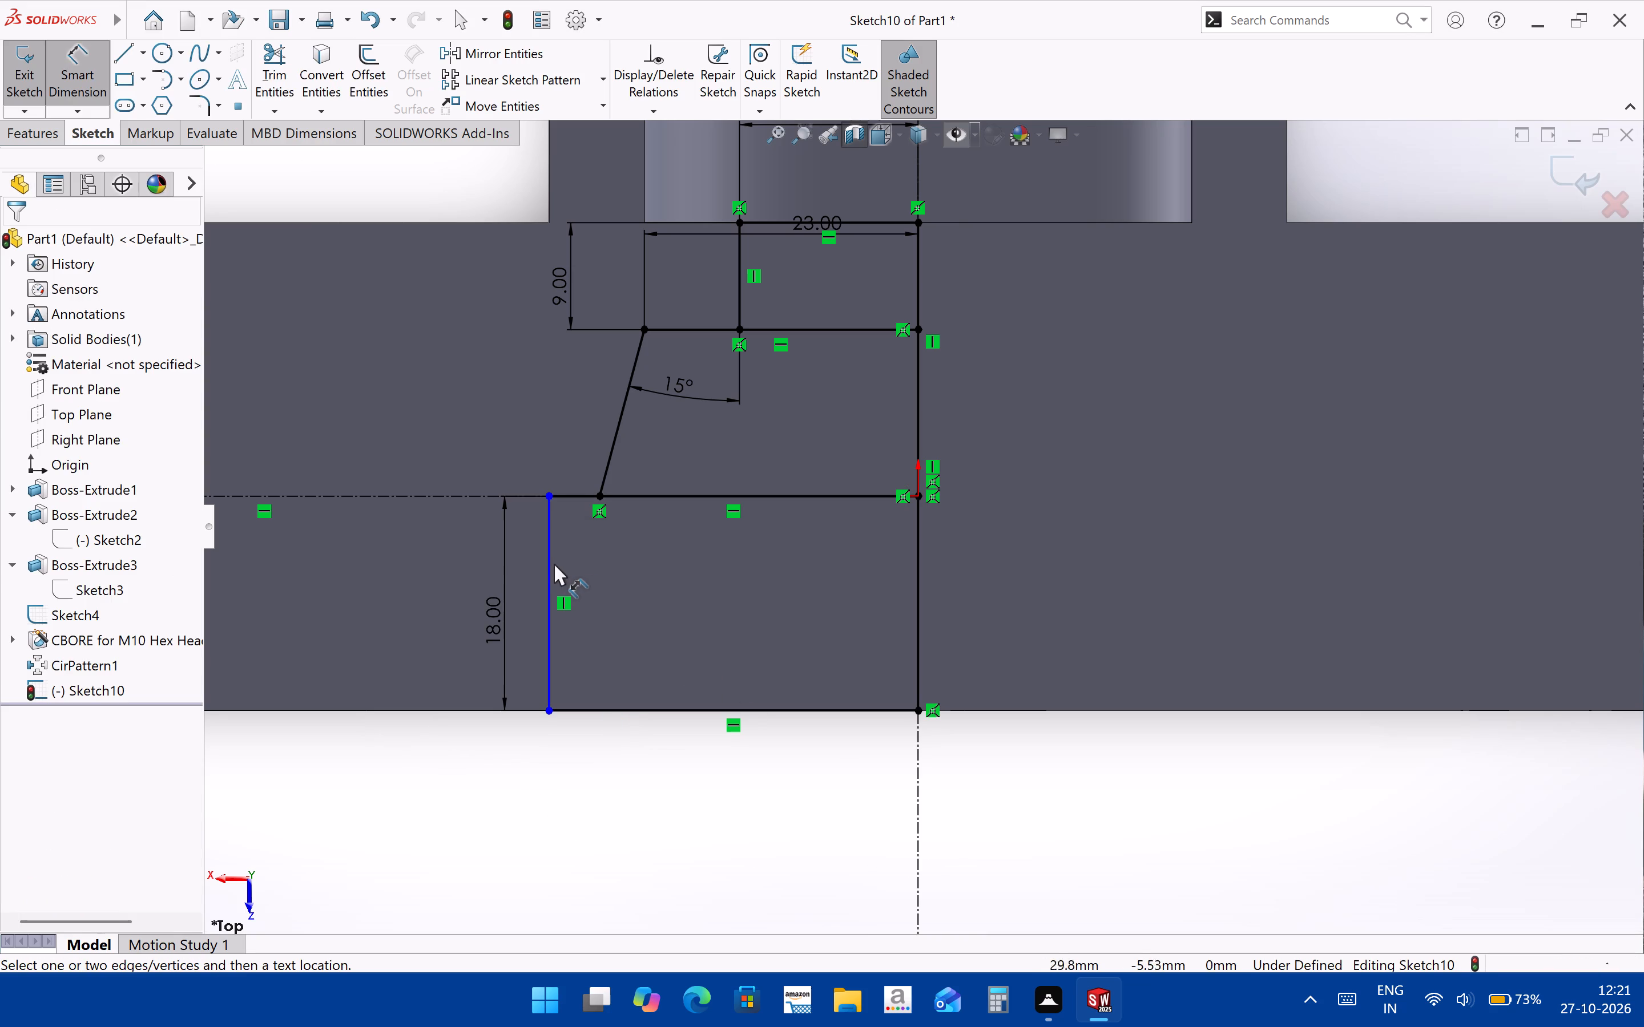
Dimension the profile's bottom horizontal line as 31 mm.
scroll(723, 701, up, 1)
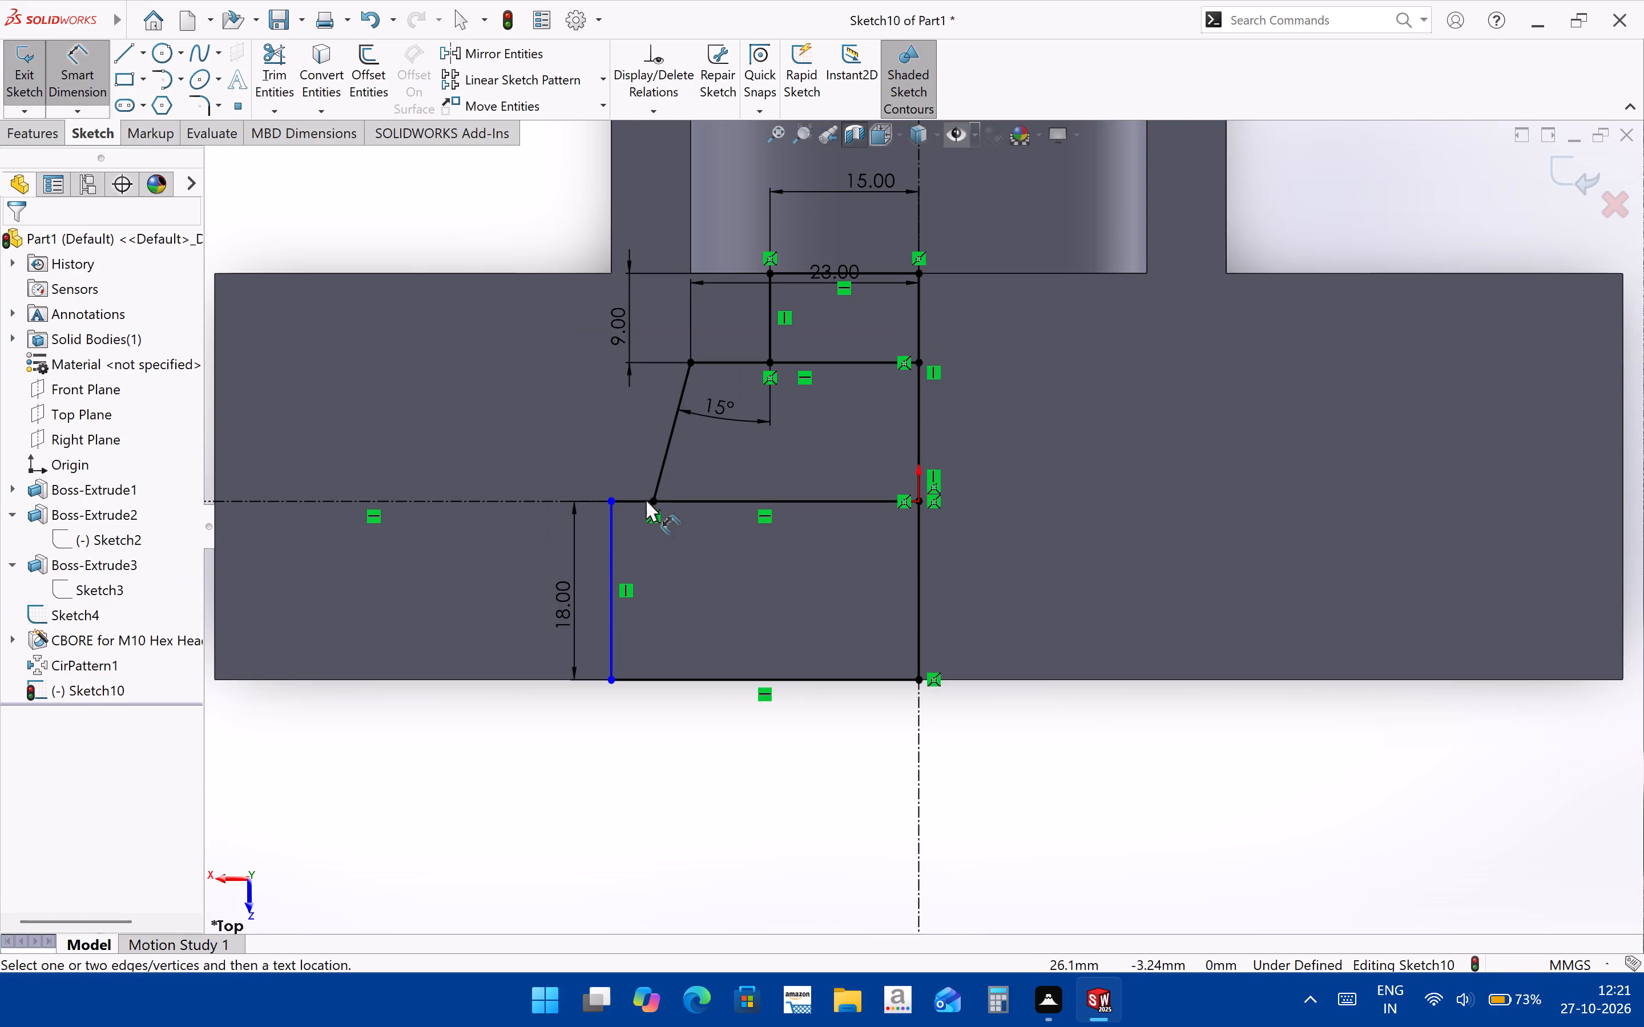
click(805, 682)
click(800, 726)
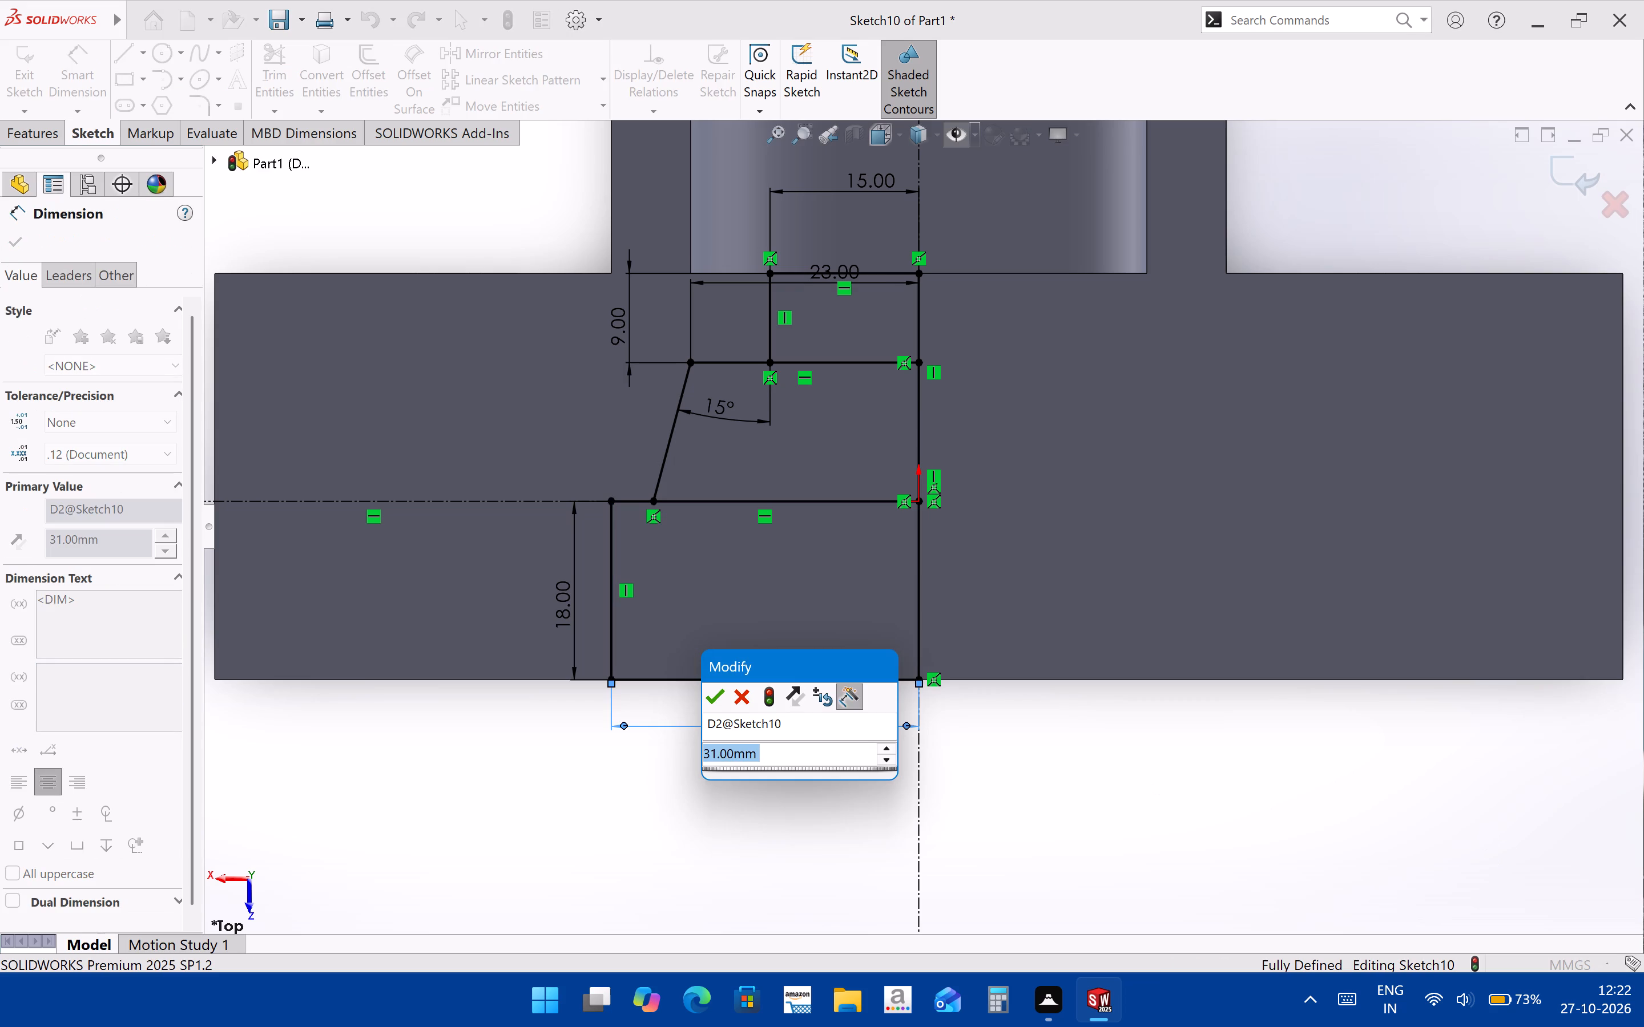
key(Return)
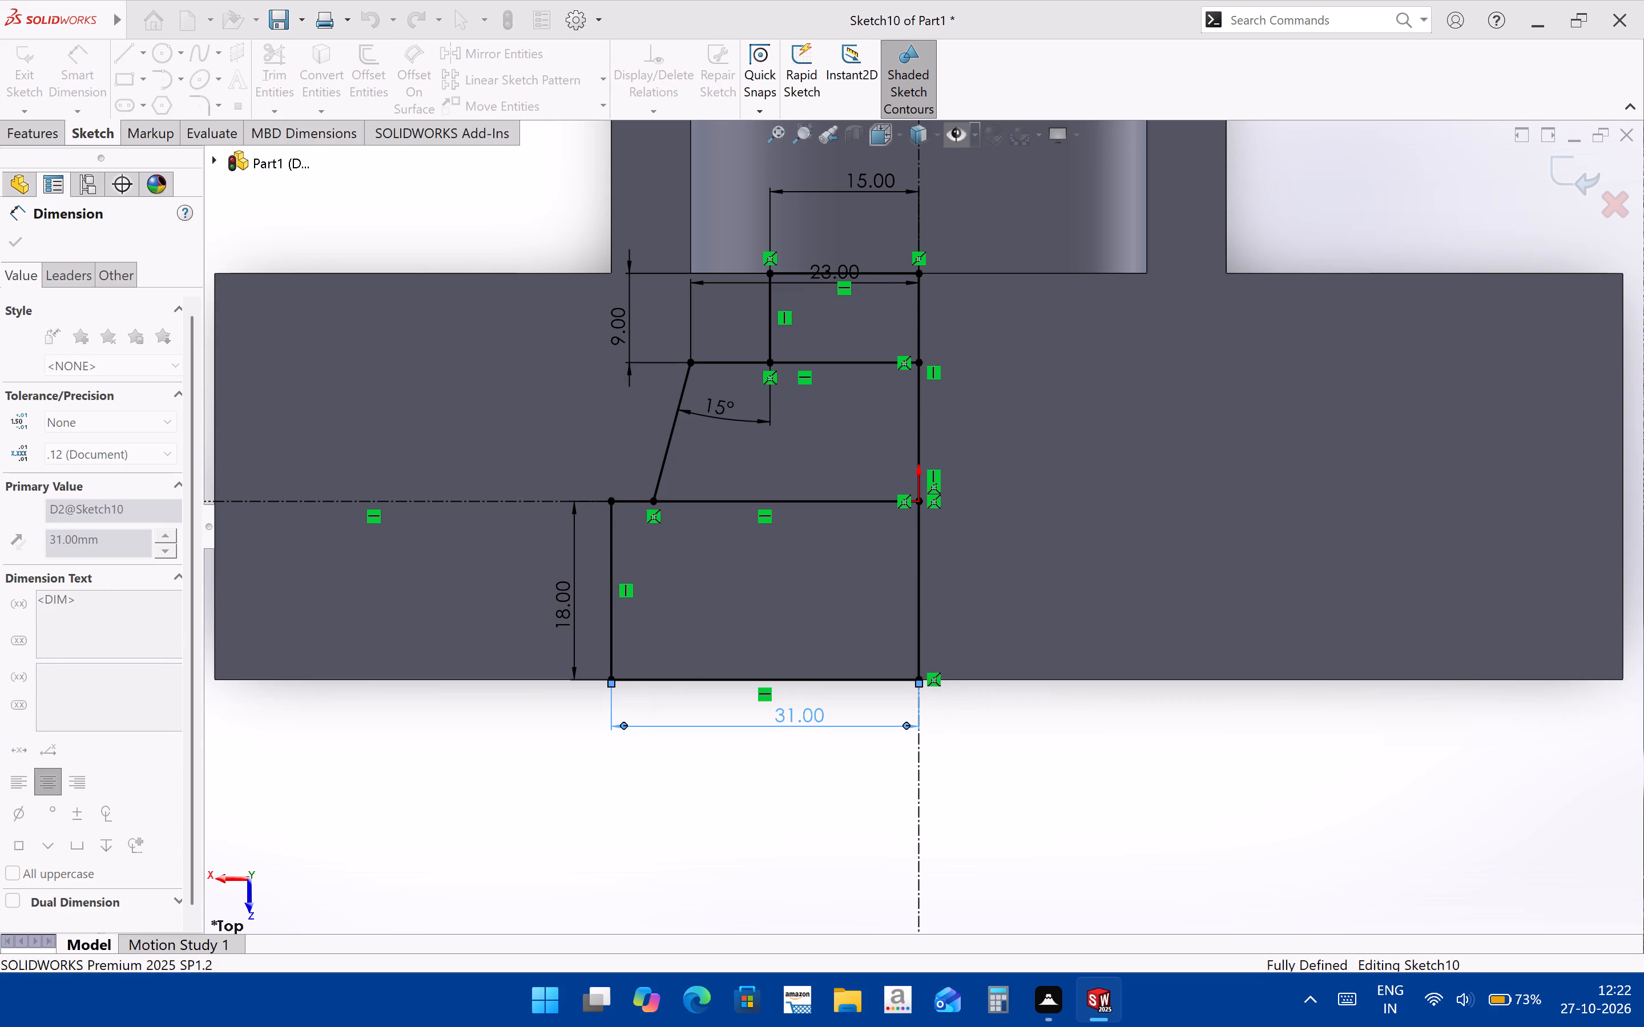
click(1342, 849)
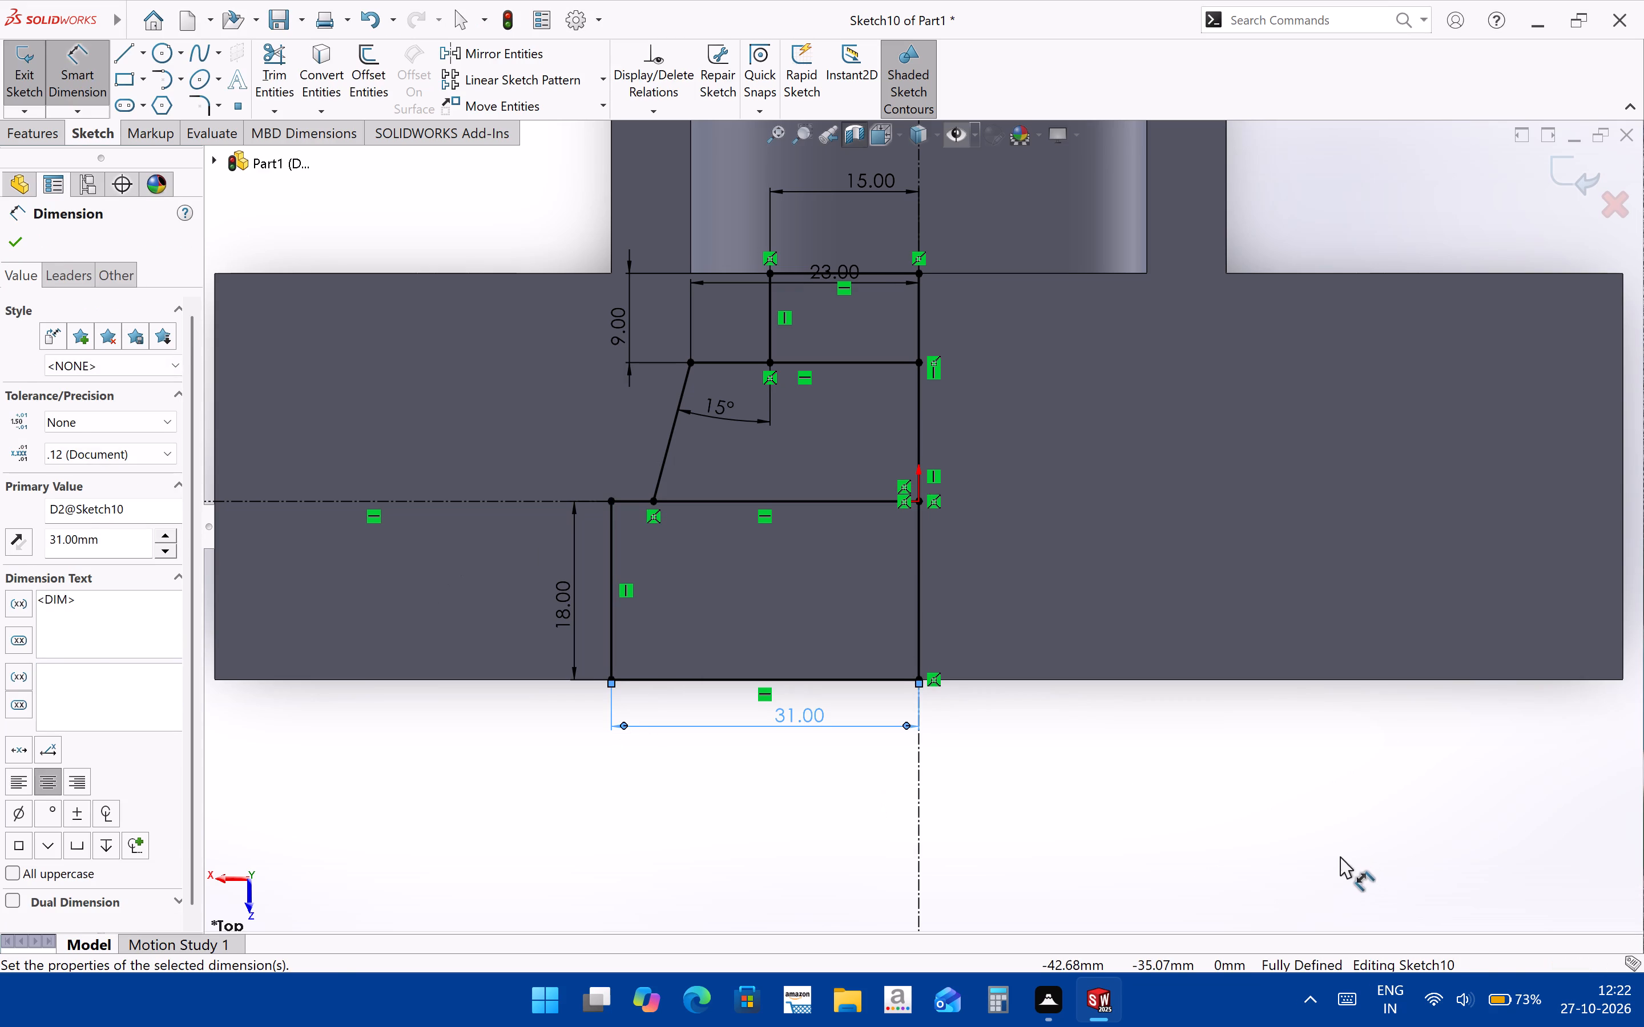
scroll(703, 559, up, 1)
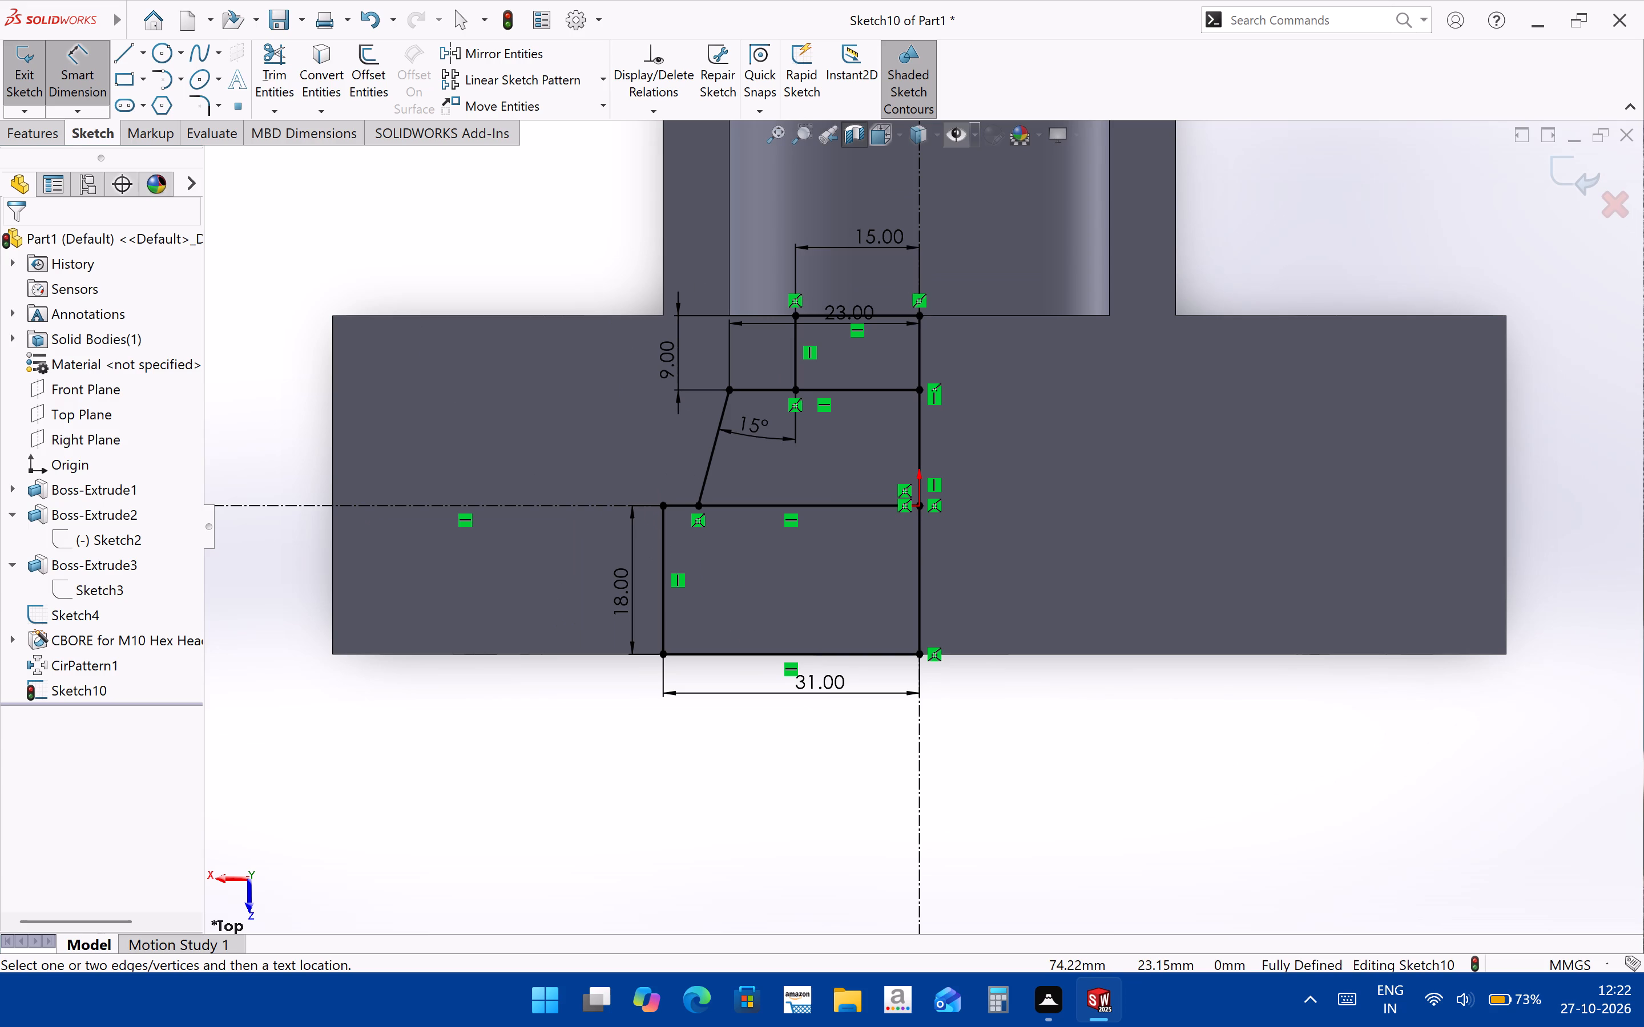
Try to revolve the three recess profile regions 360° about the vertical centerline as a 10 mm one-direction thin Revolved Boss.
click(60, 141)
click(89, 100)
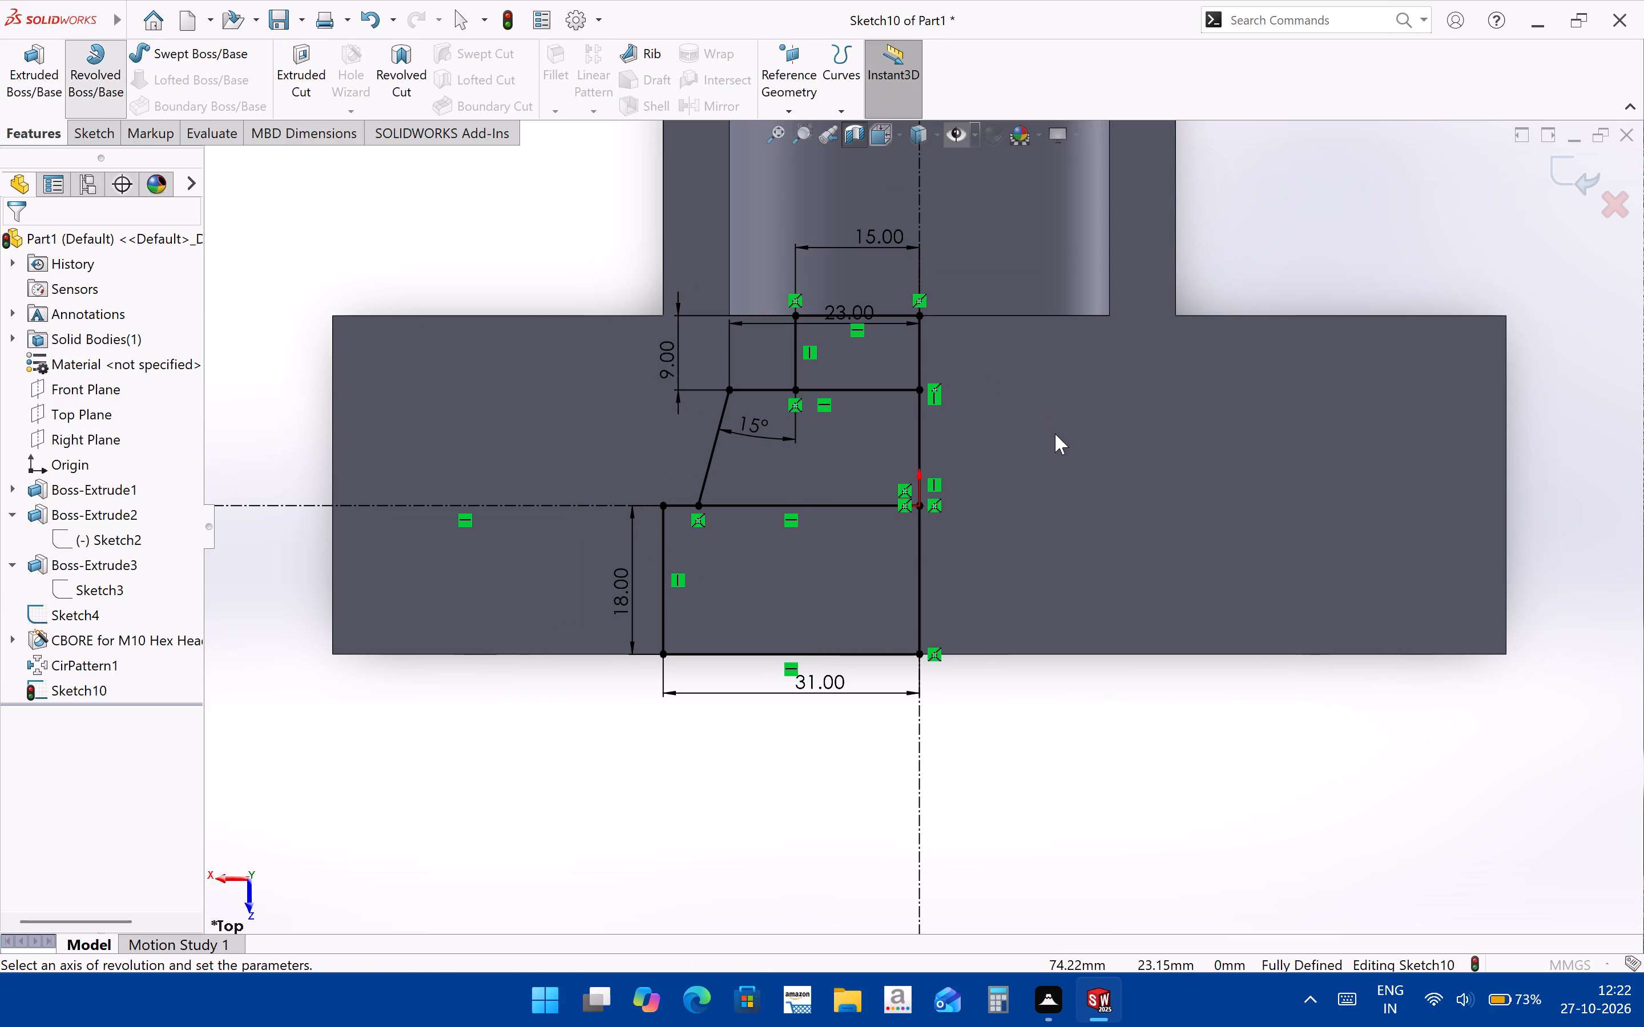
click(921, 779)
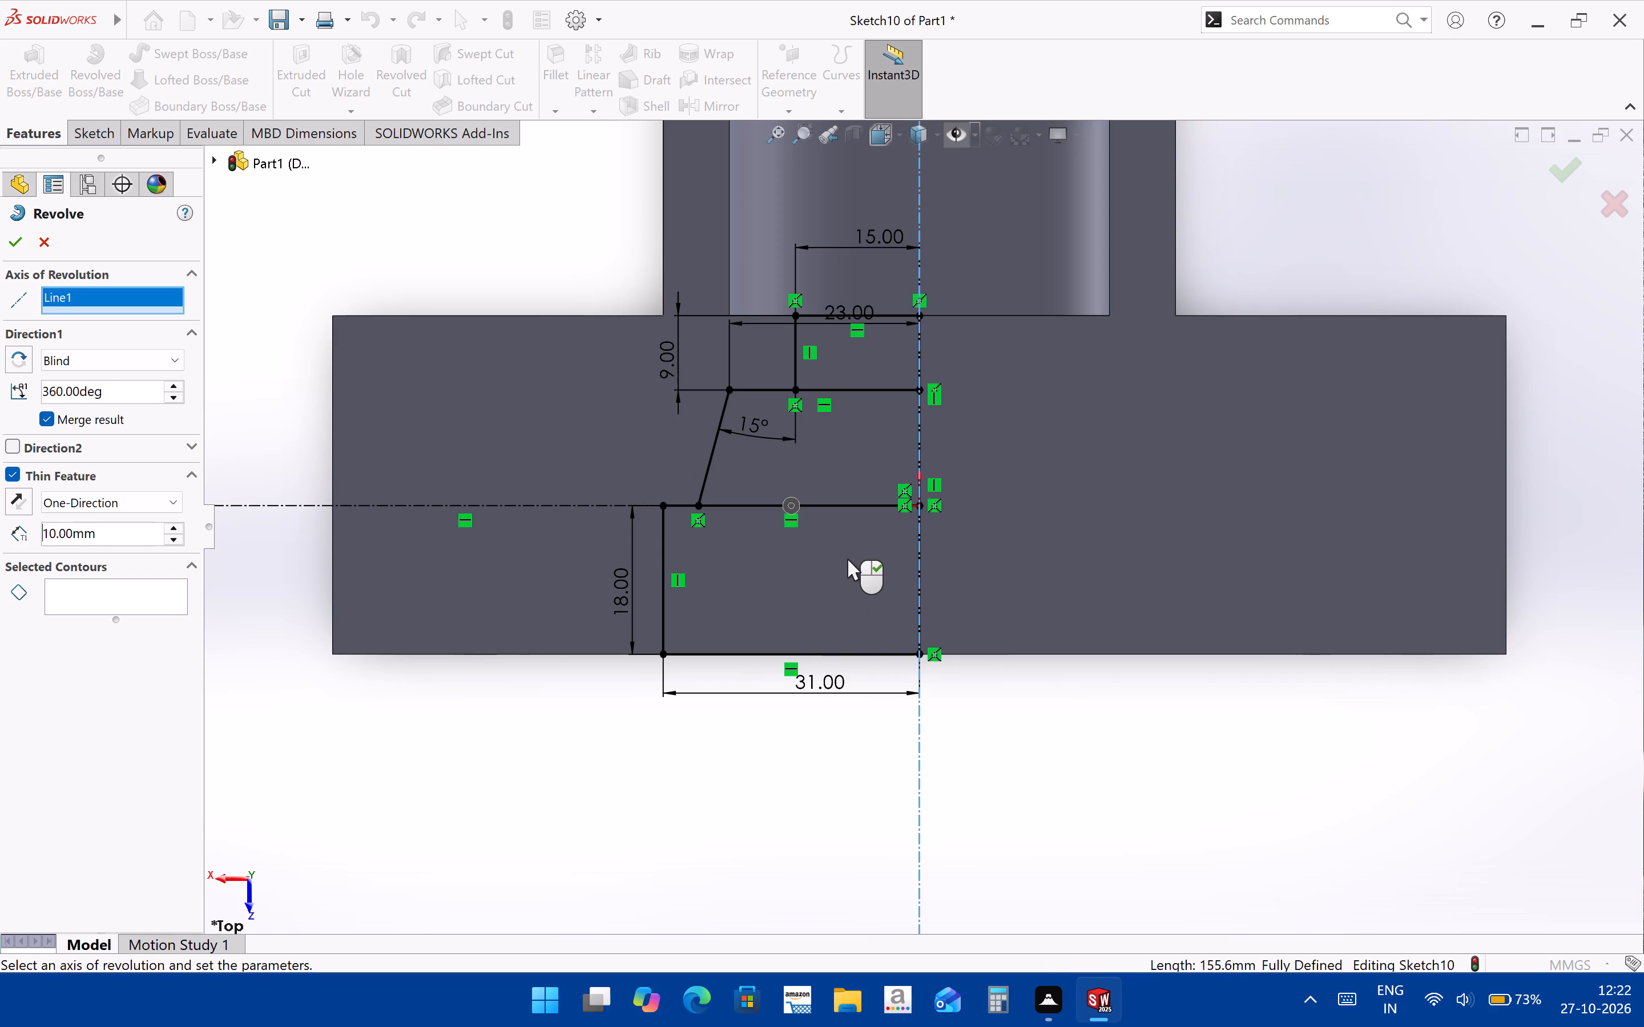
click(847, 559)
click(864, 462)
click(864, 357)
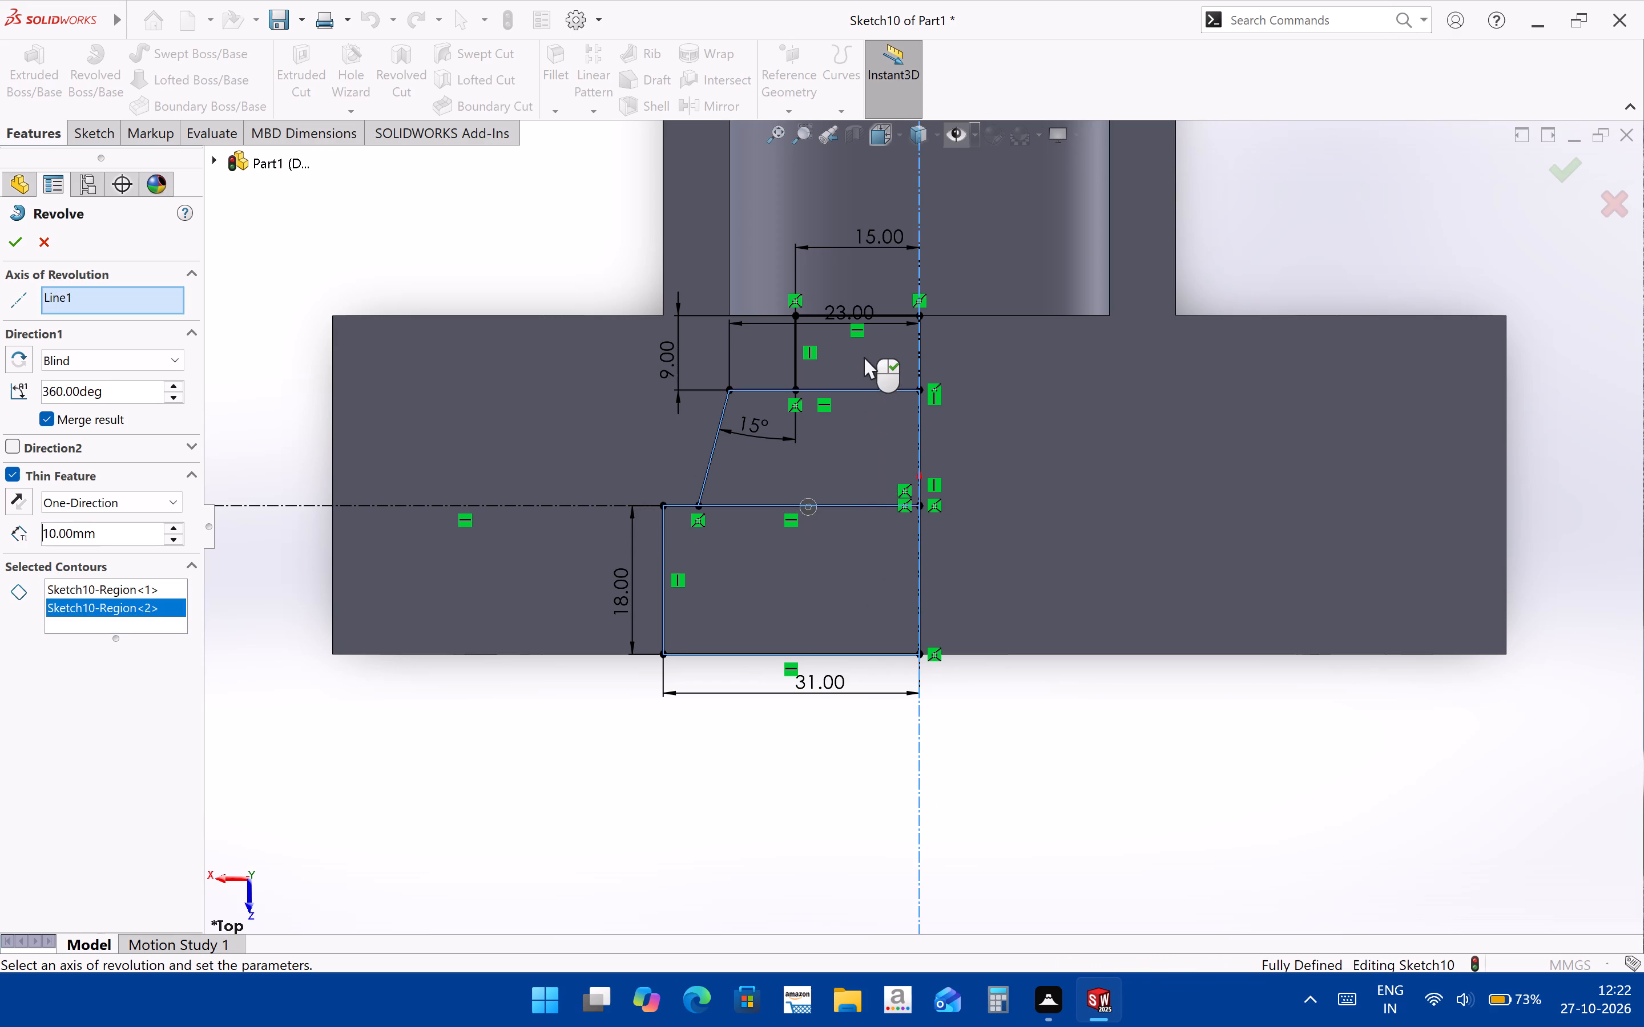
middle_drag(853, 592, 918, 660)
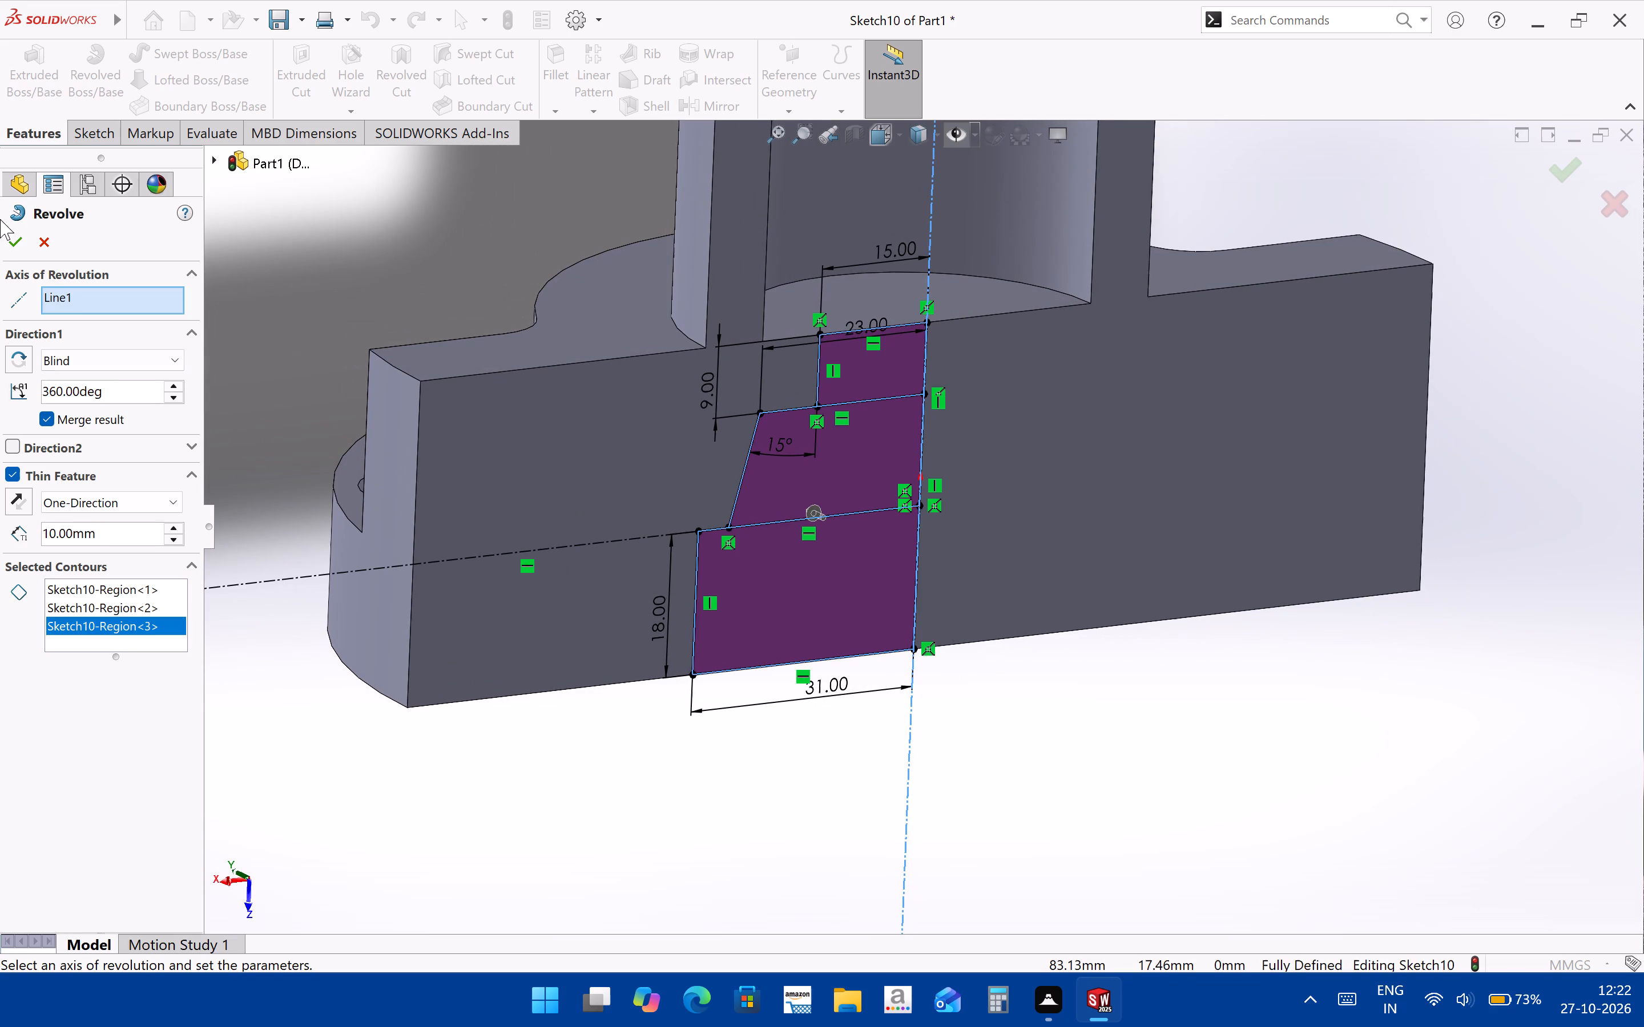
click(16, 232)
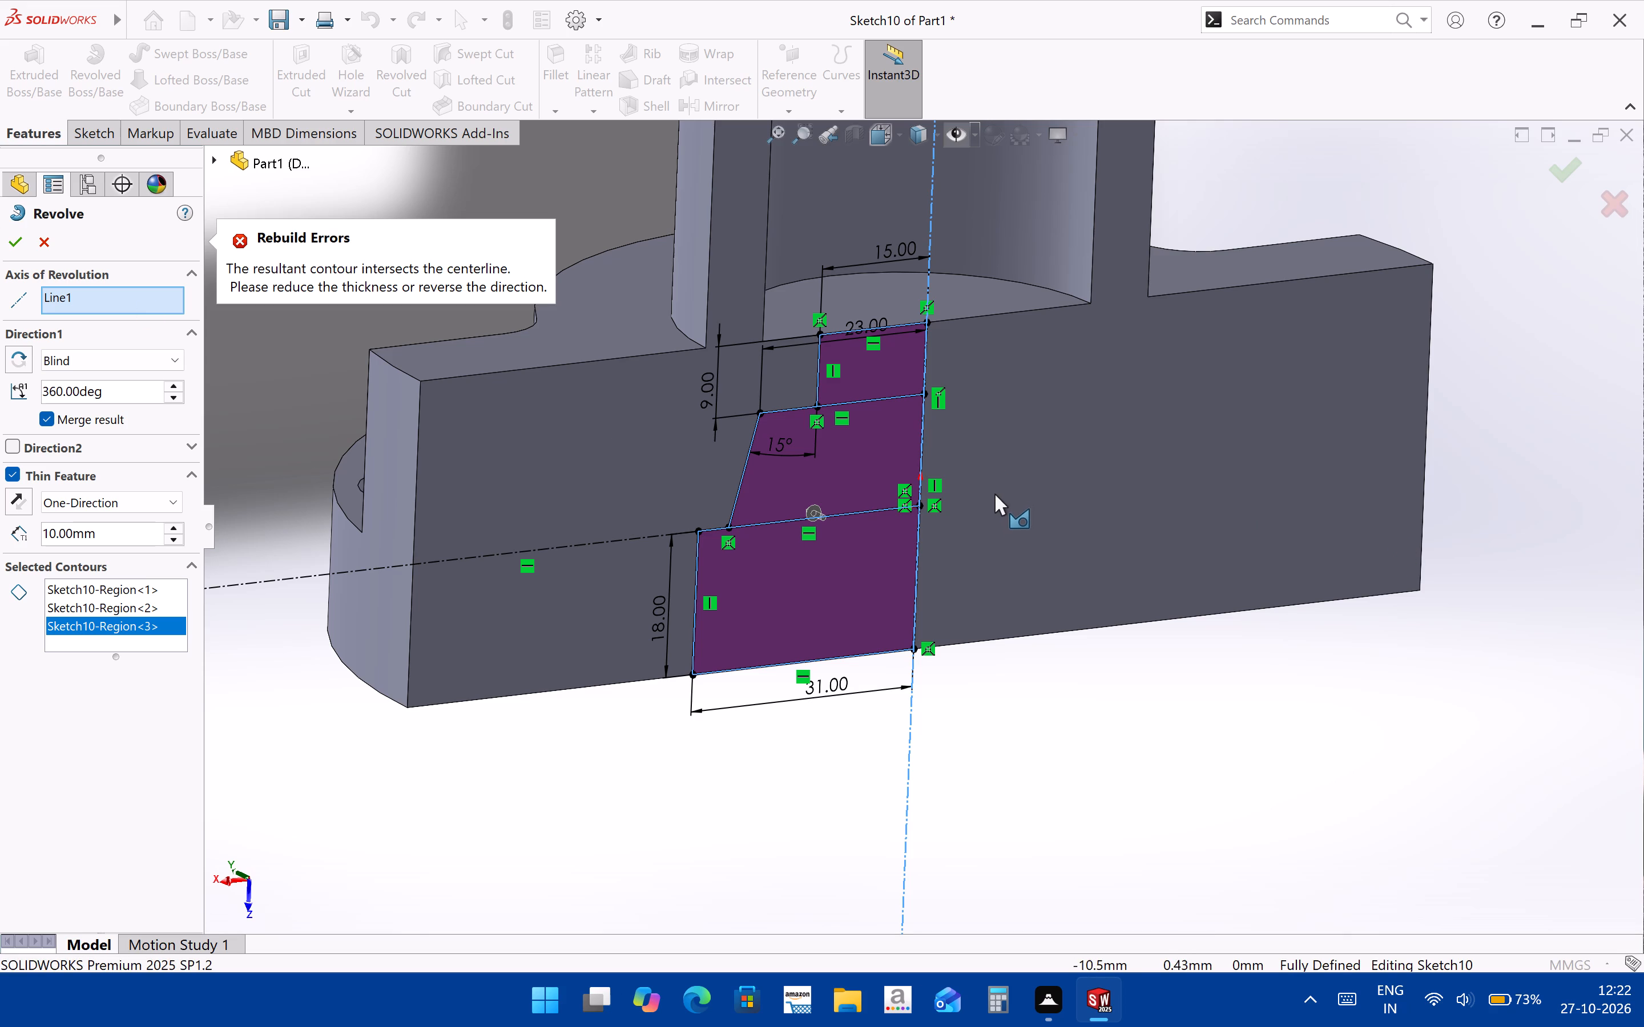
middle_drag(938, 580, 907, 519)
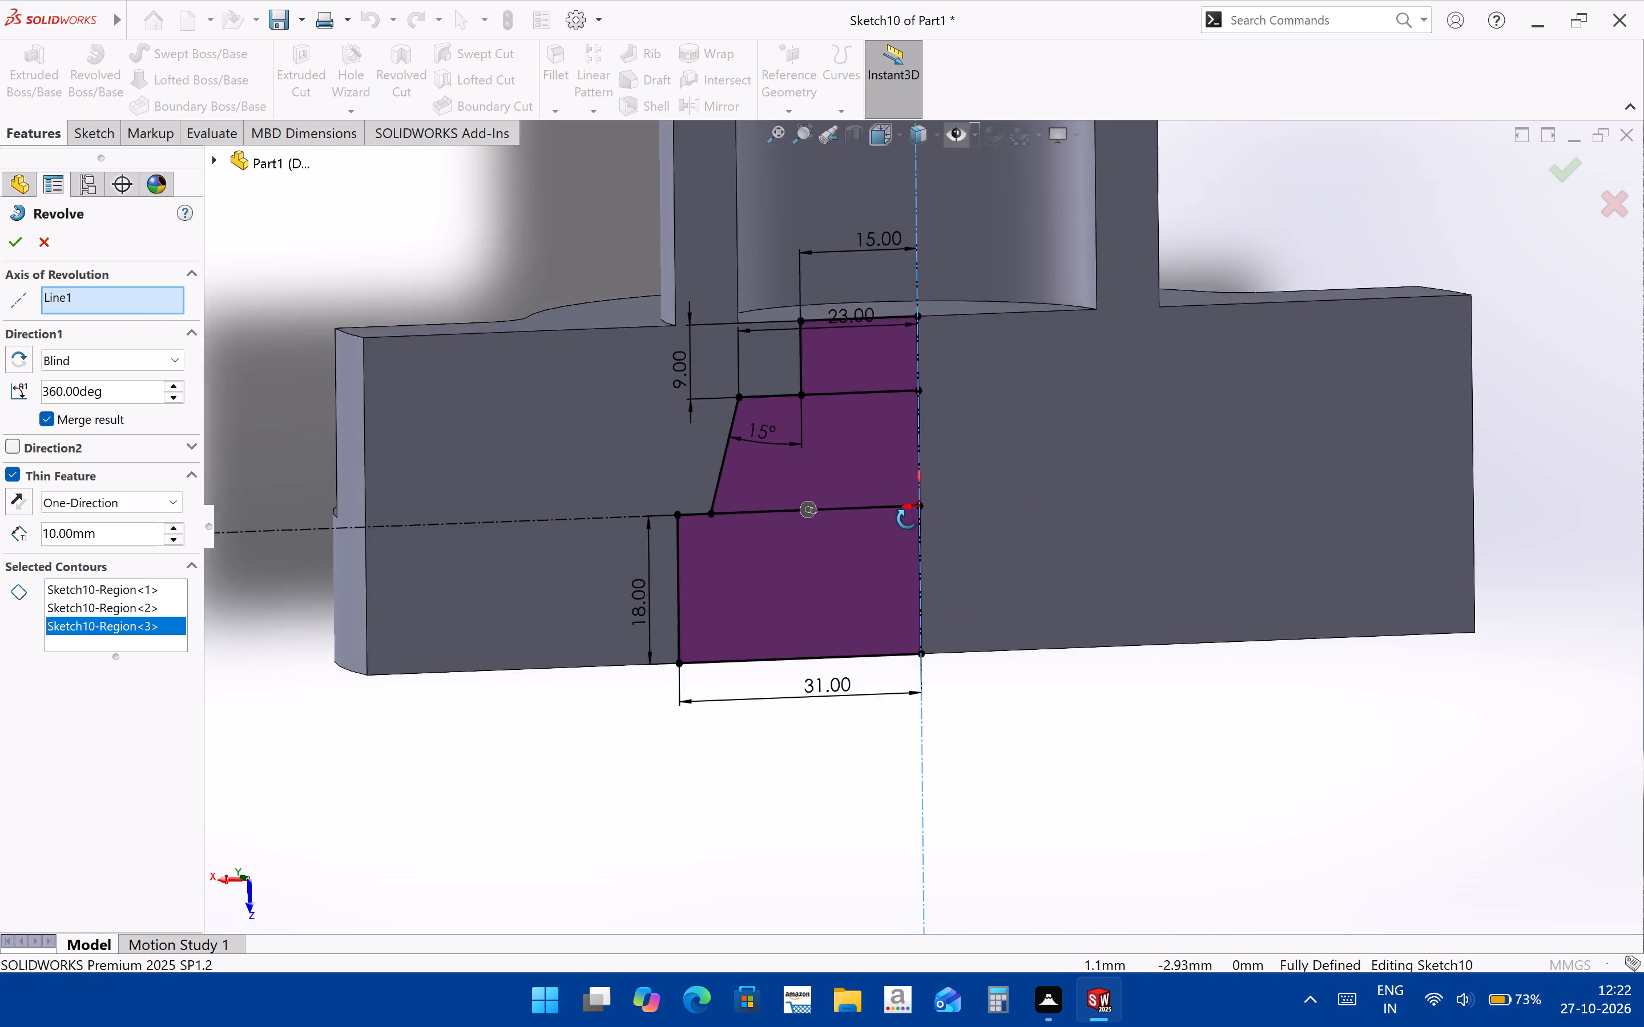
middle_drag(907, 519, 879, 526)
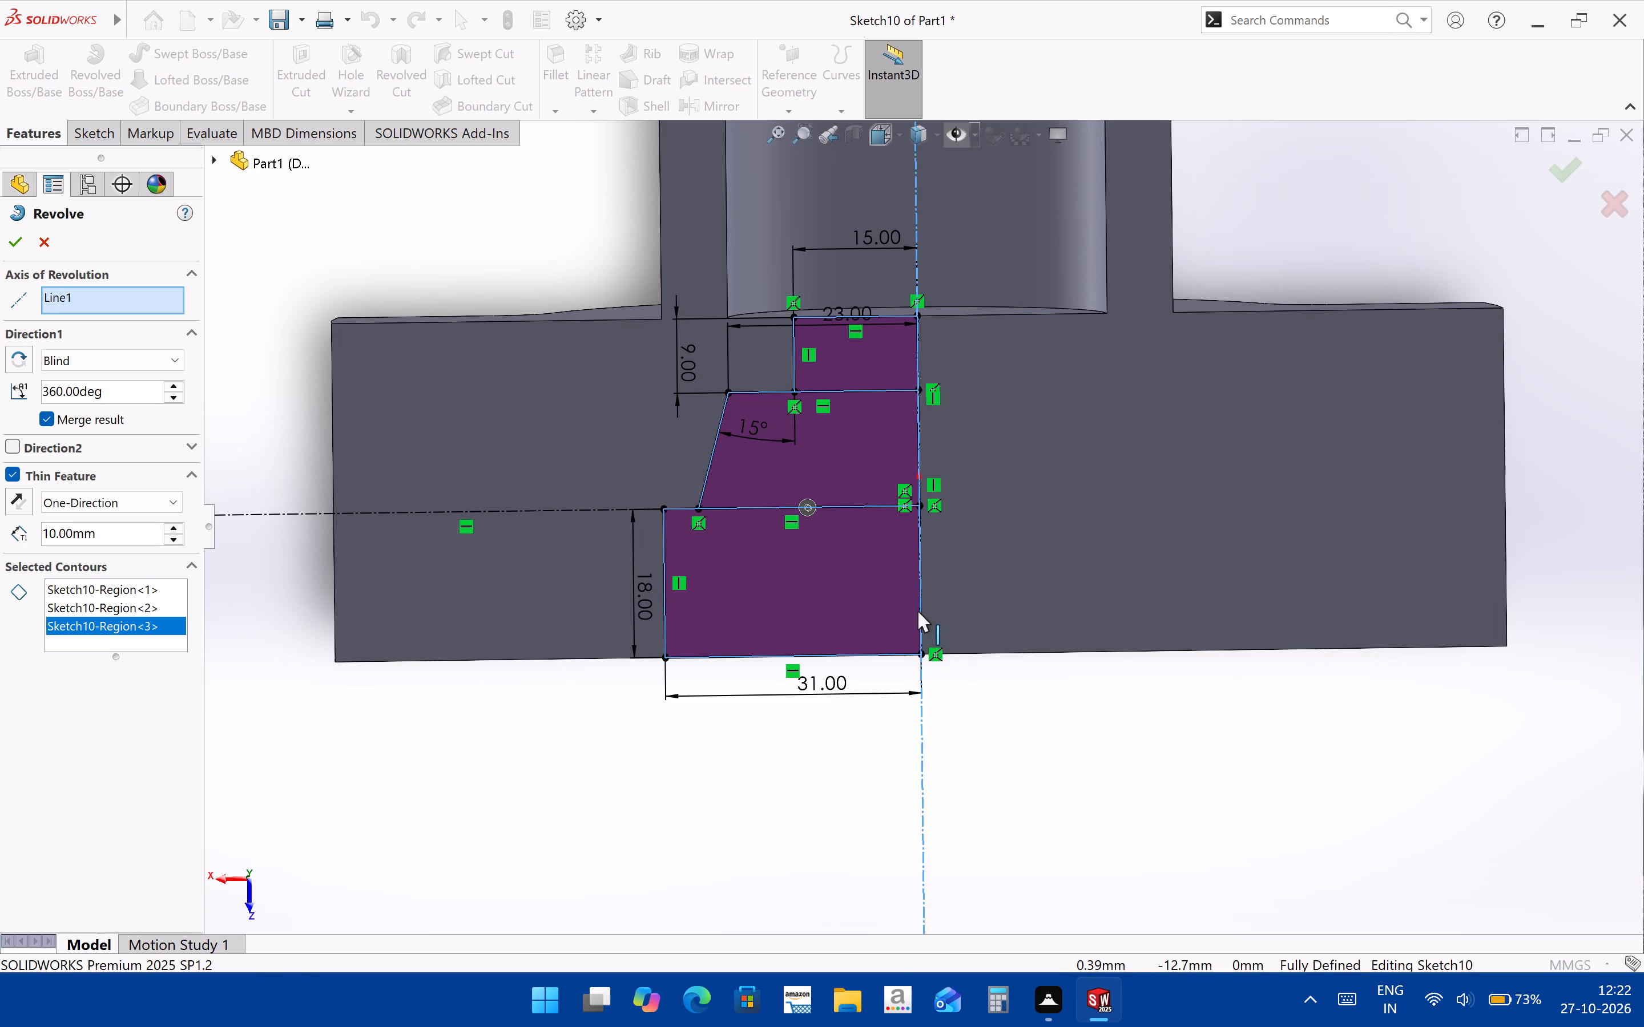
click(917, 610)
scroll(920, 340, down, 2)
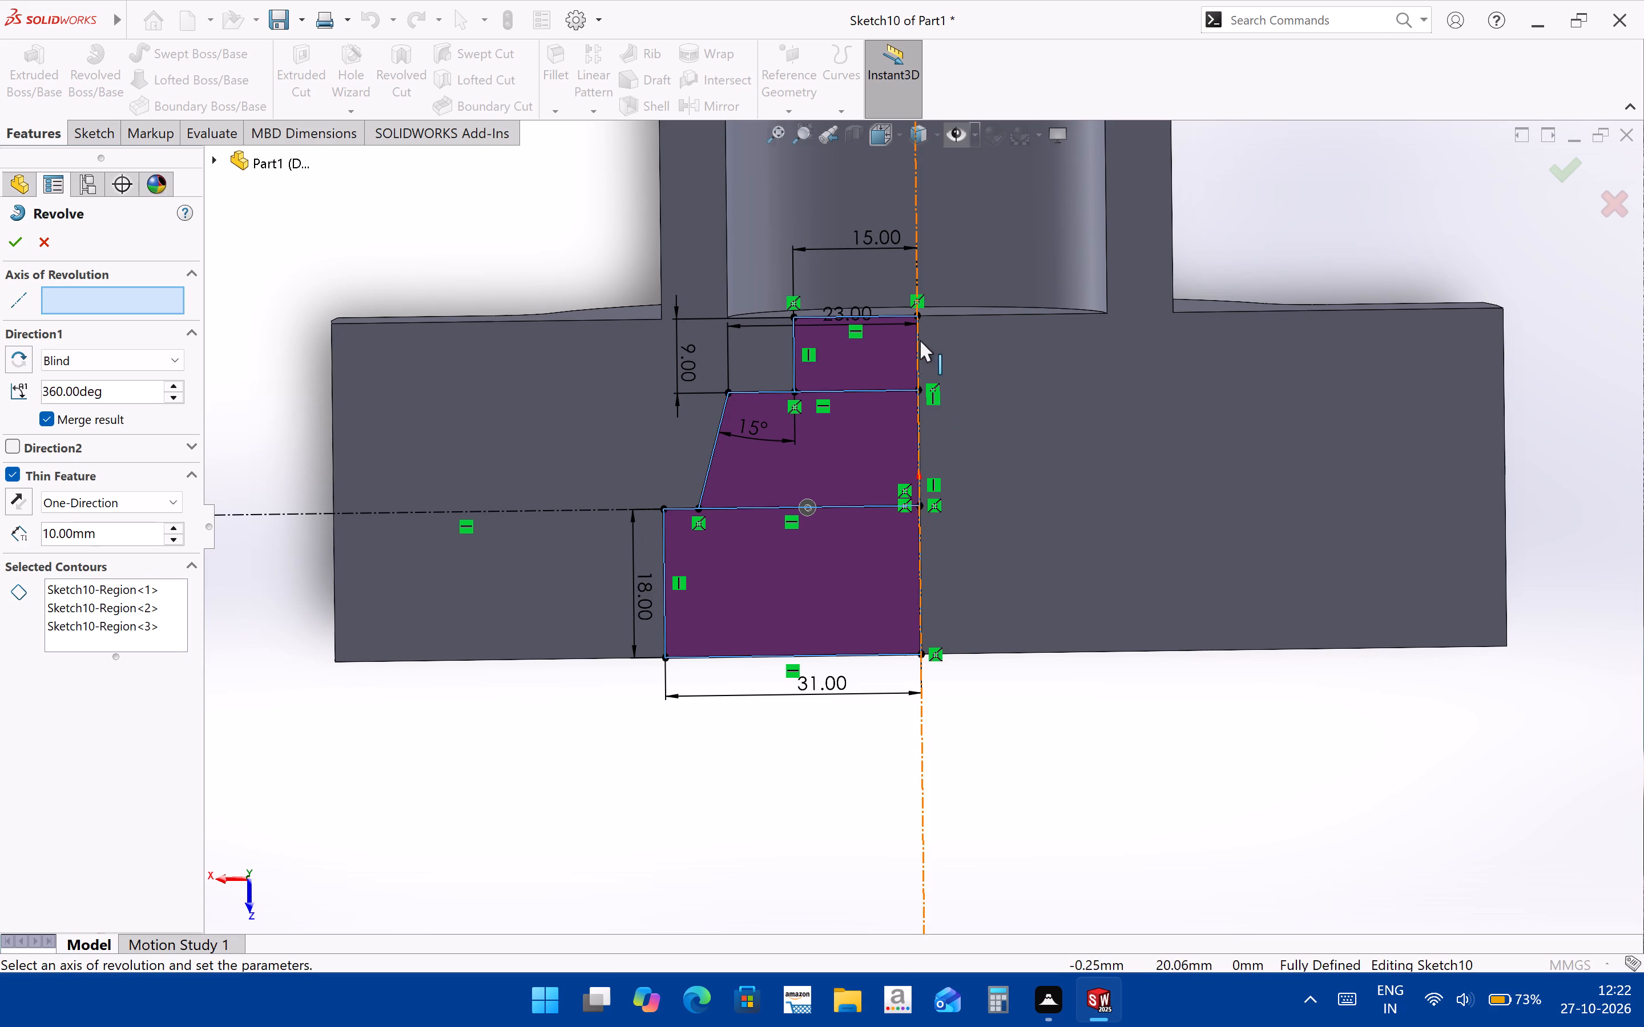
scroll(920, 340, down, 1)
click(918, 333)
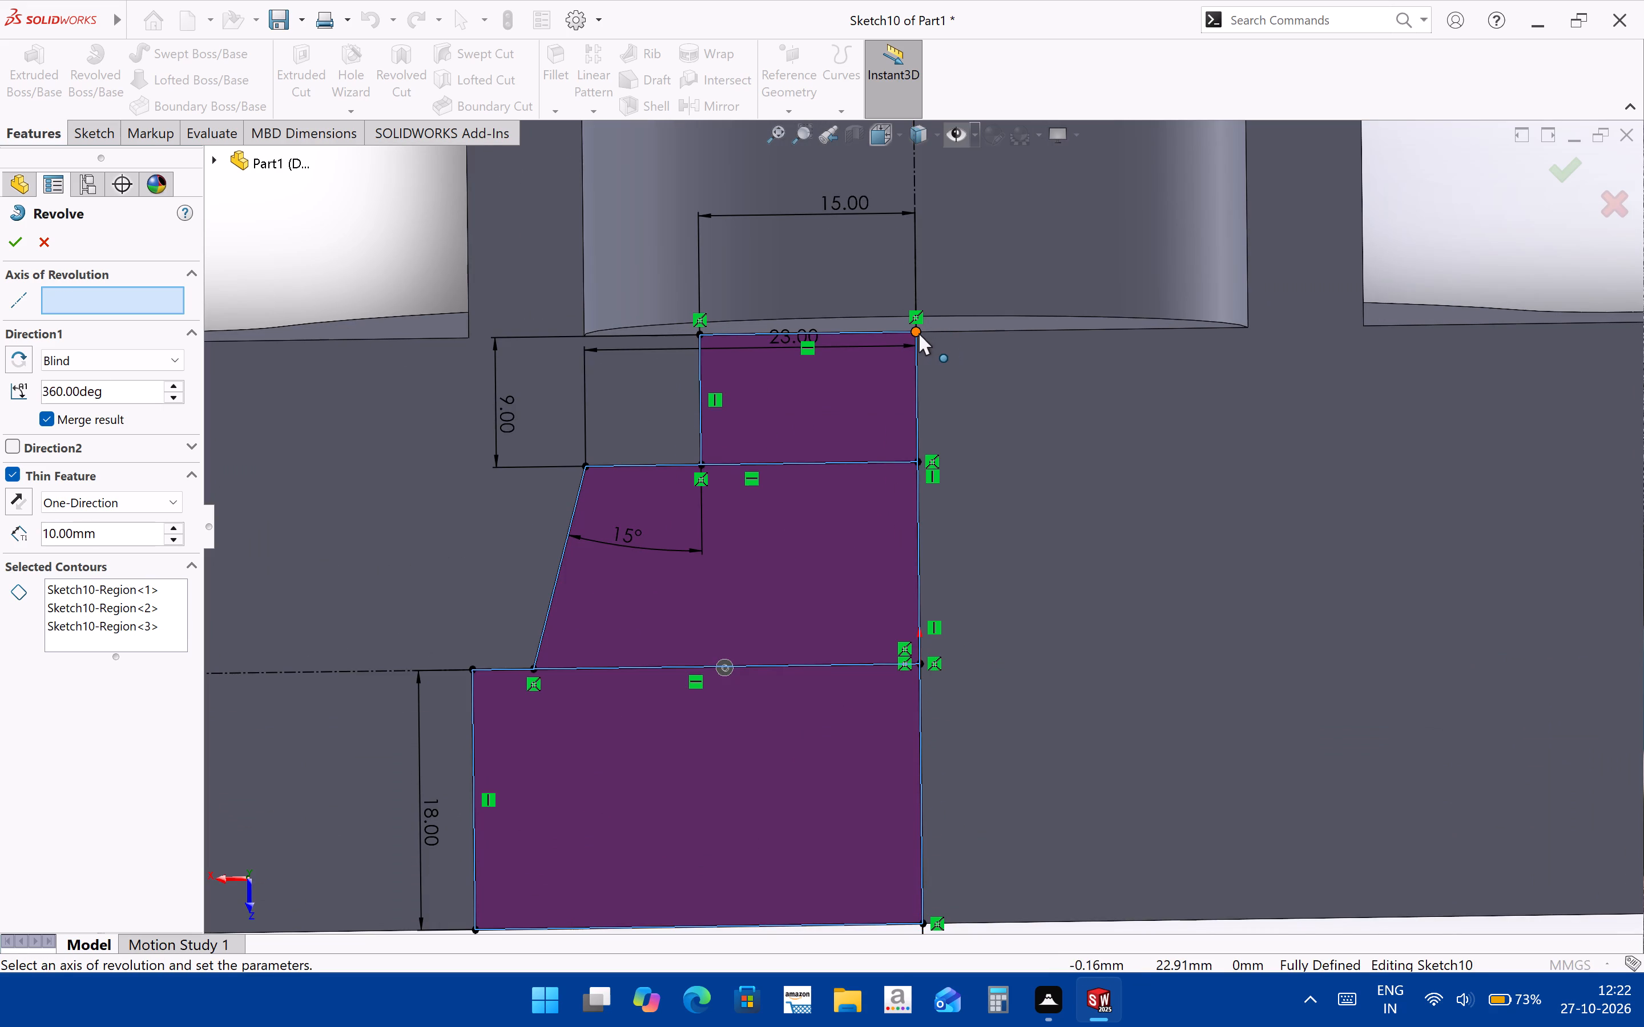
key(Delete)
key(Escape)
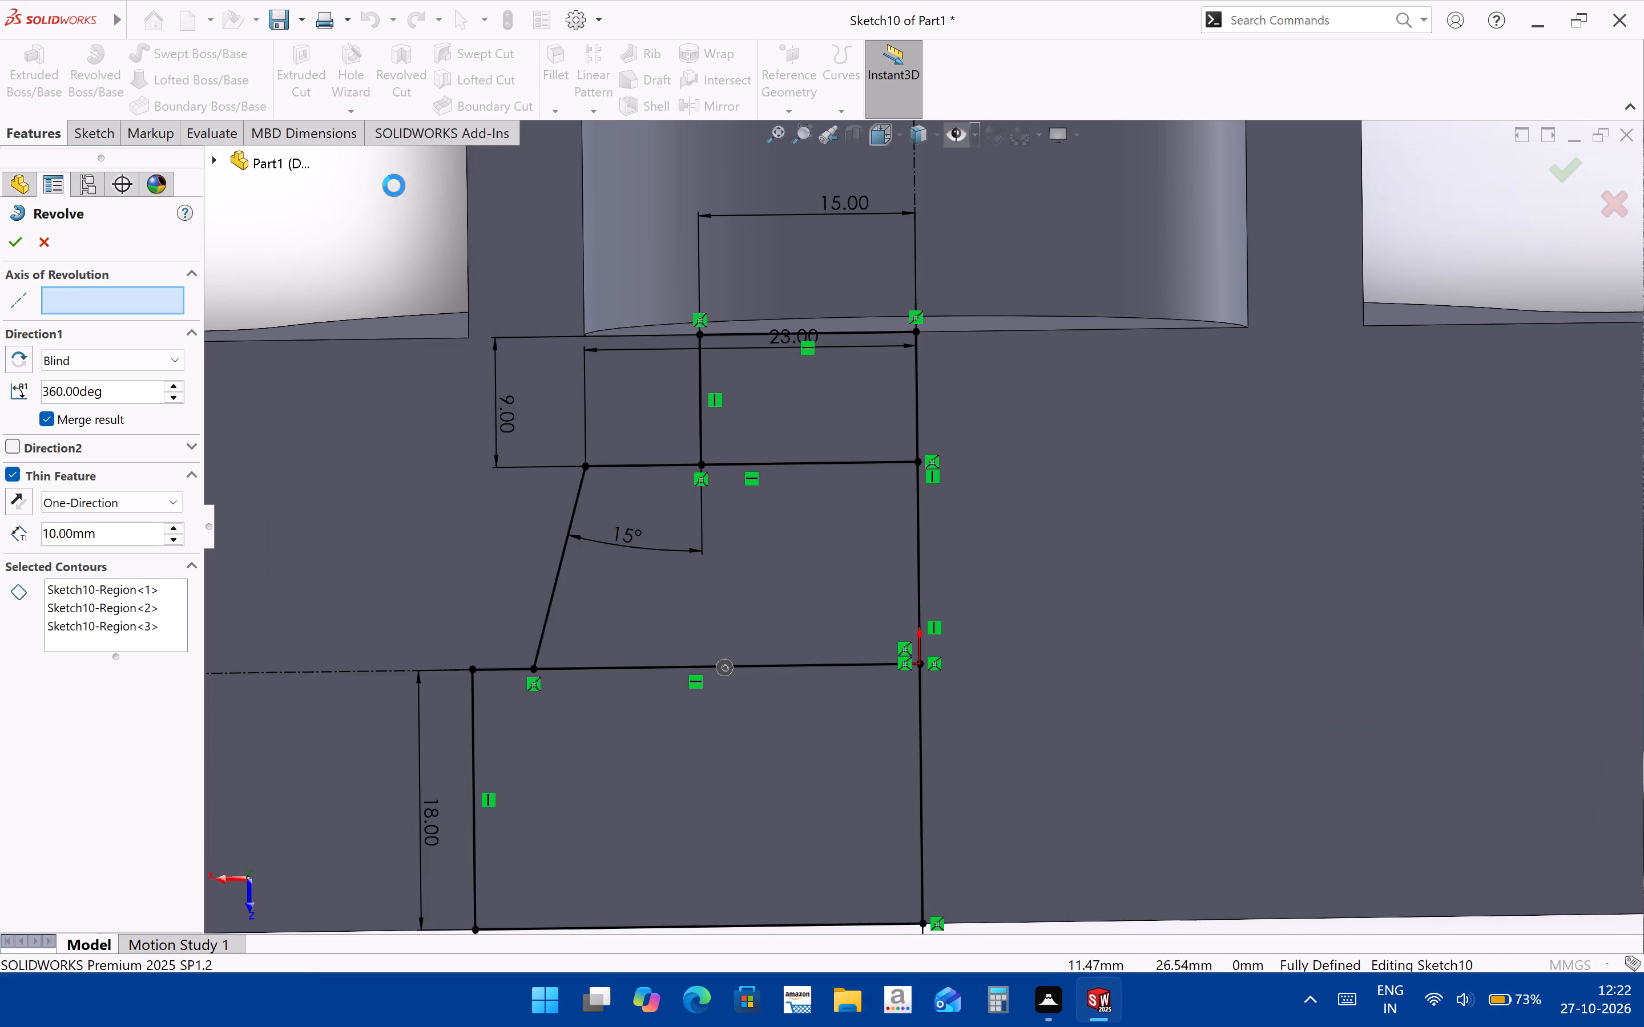
Delete the solid vertical profile line that lies along the vertical centerline.
click(917, 402)
key(Delete)
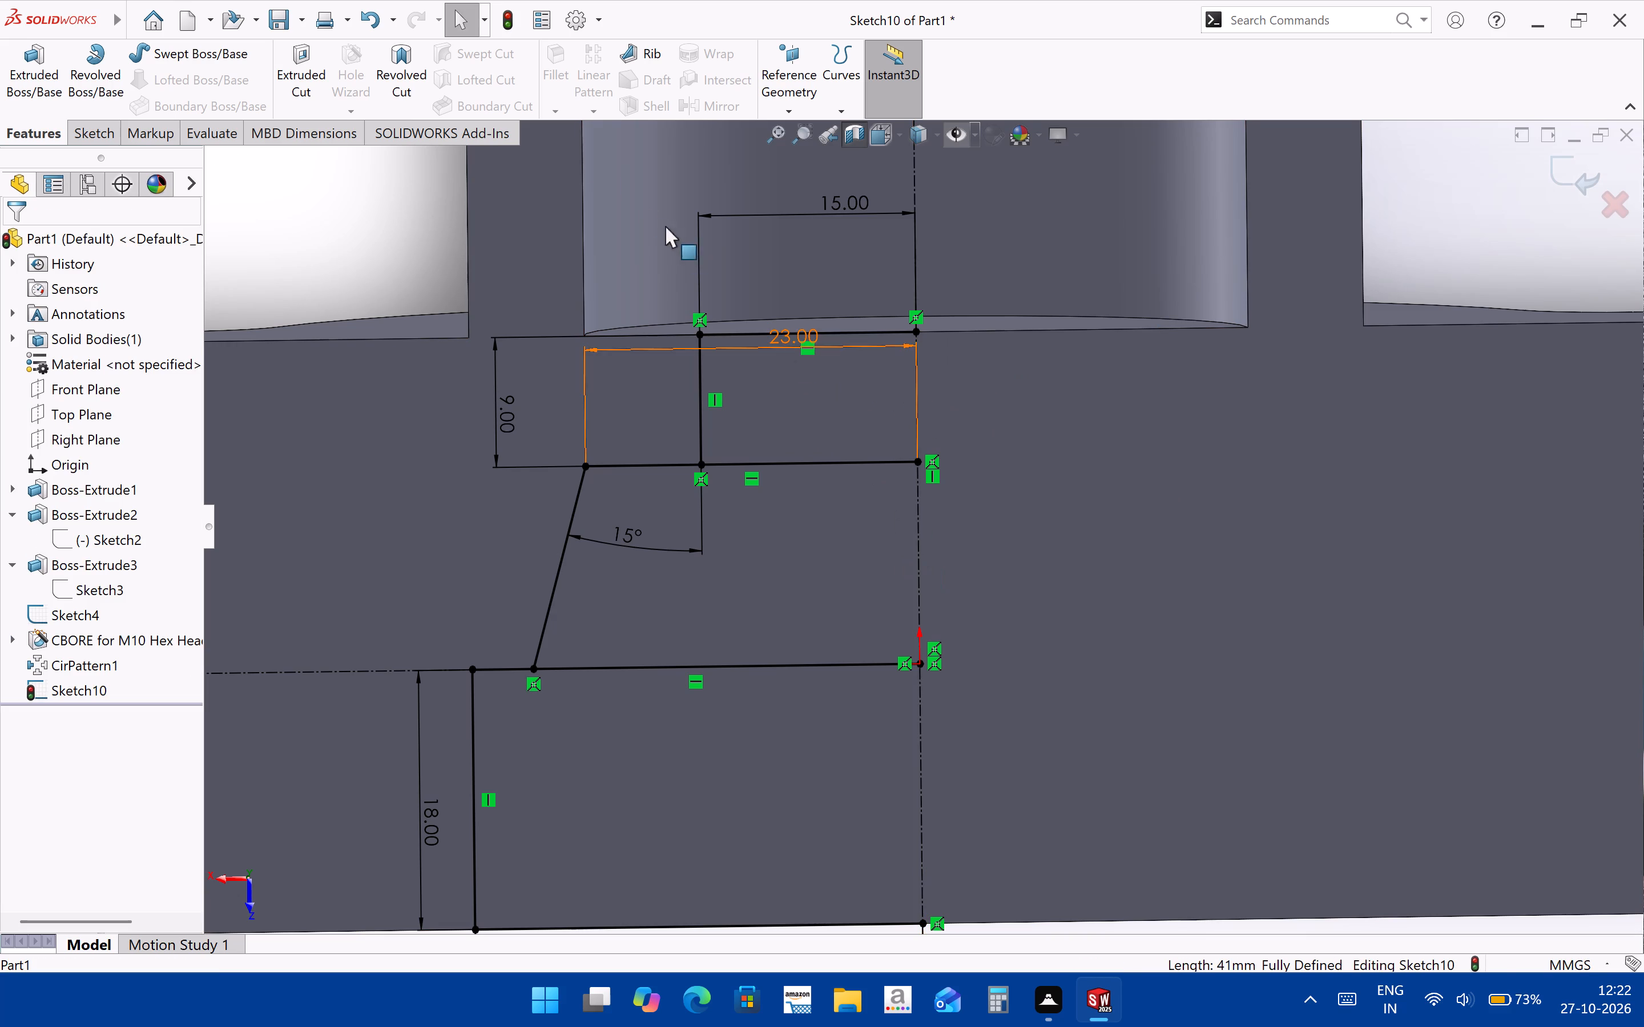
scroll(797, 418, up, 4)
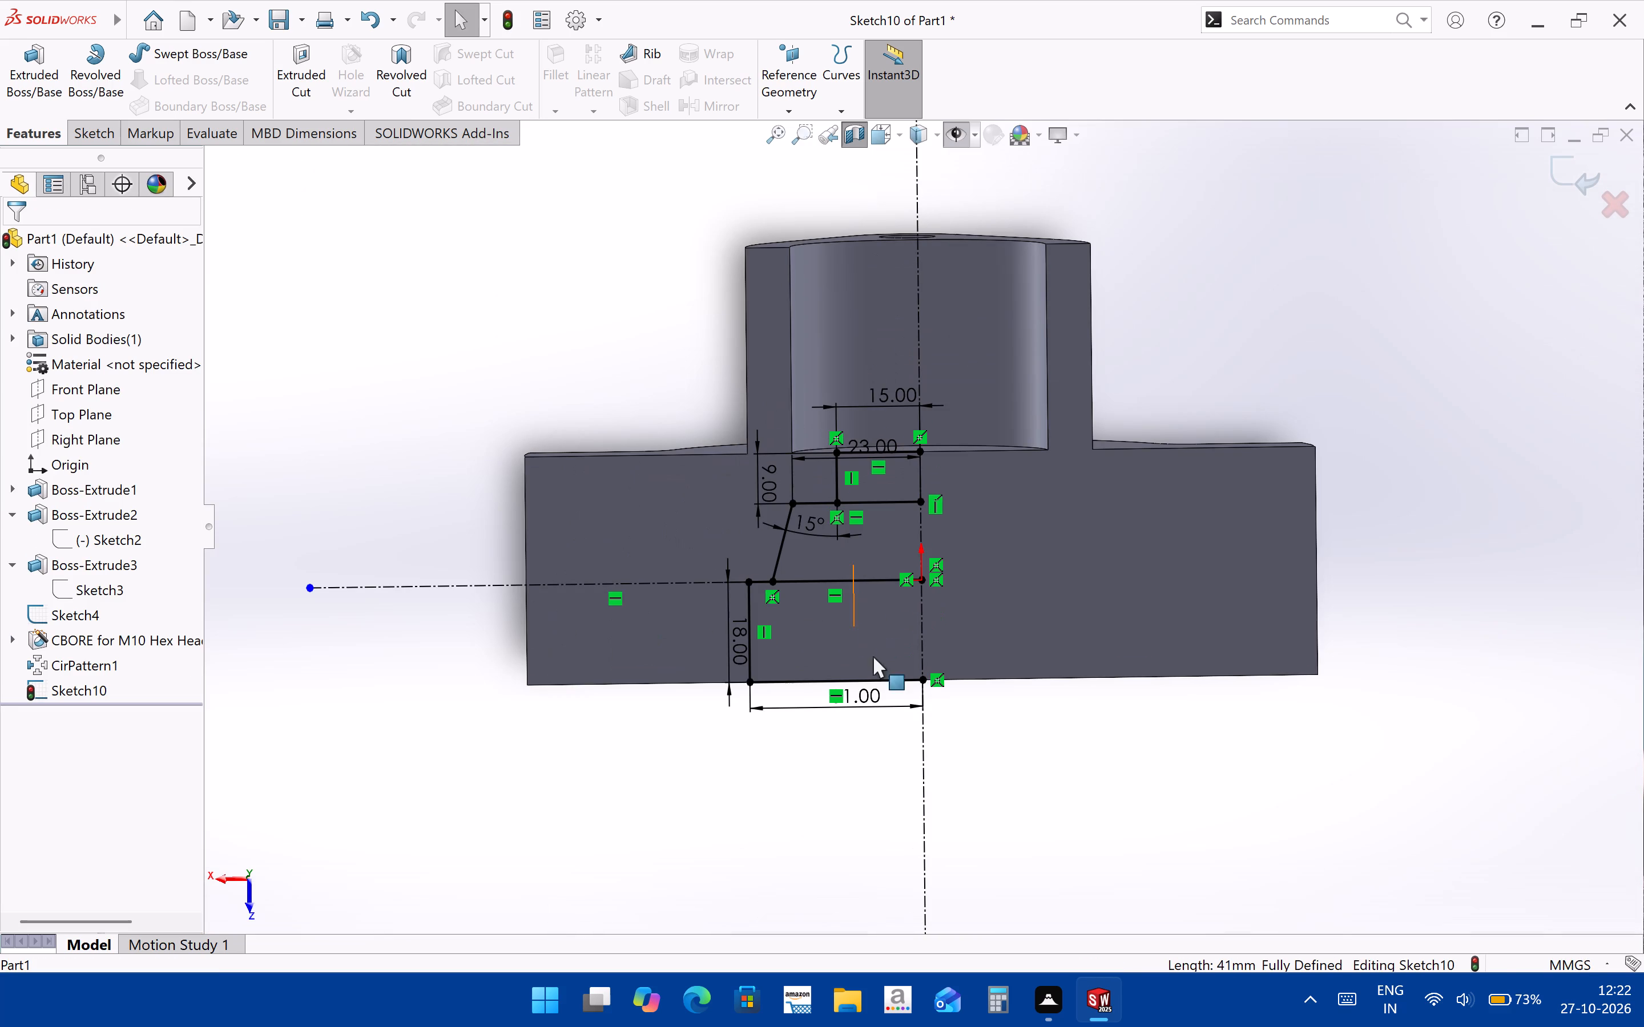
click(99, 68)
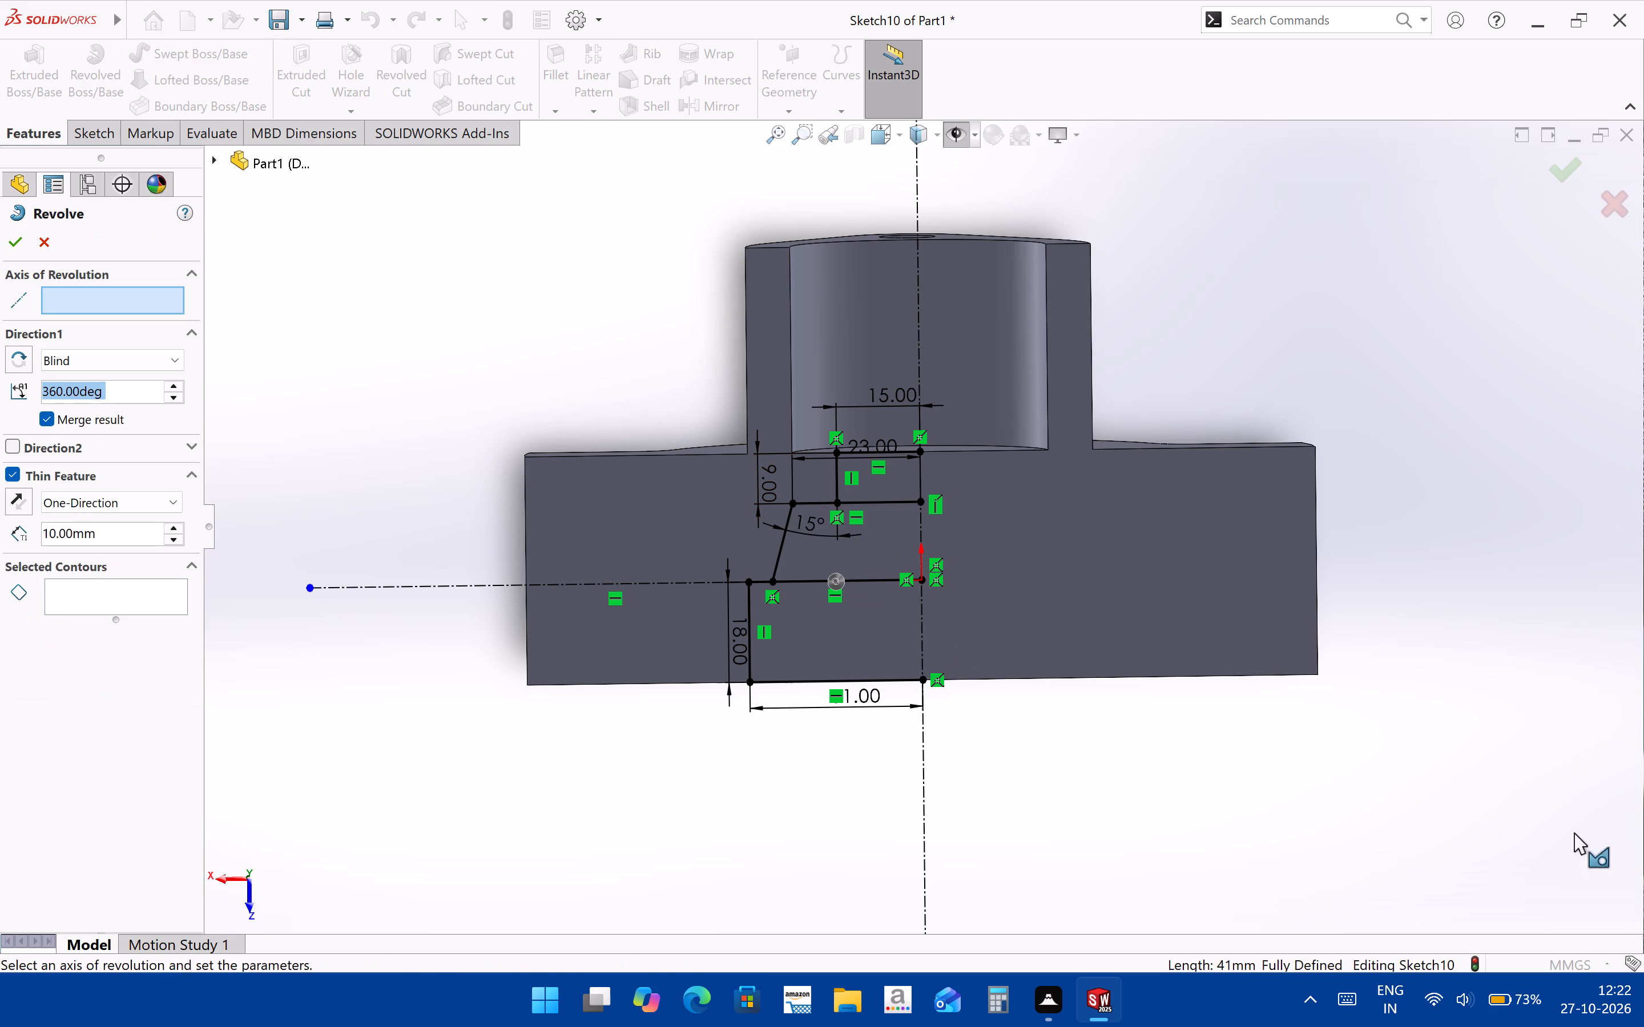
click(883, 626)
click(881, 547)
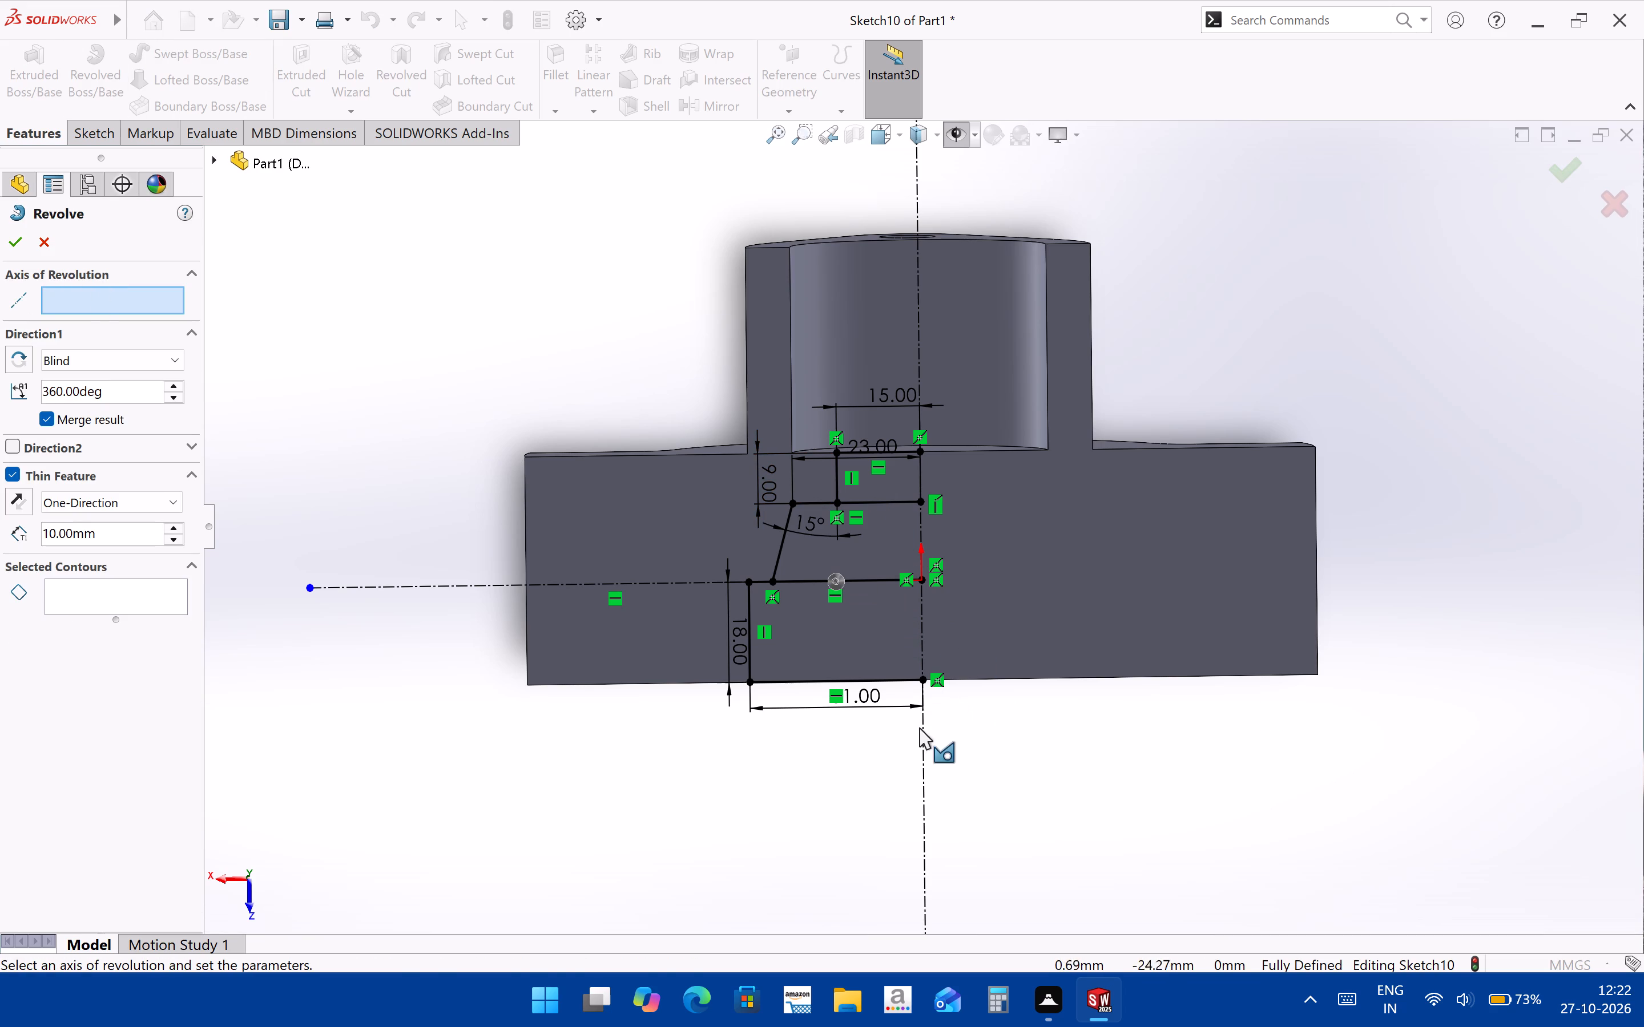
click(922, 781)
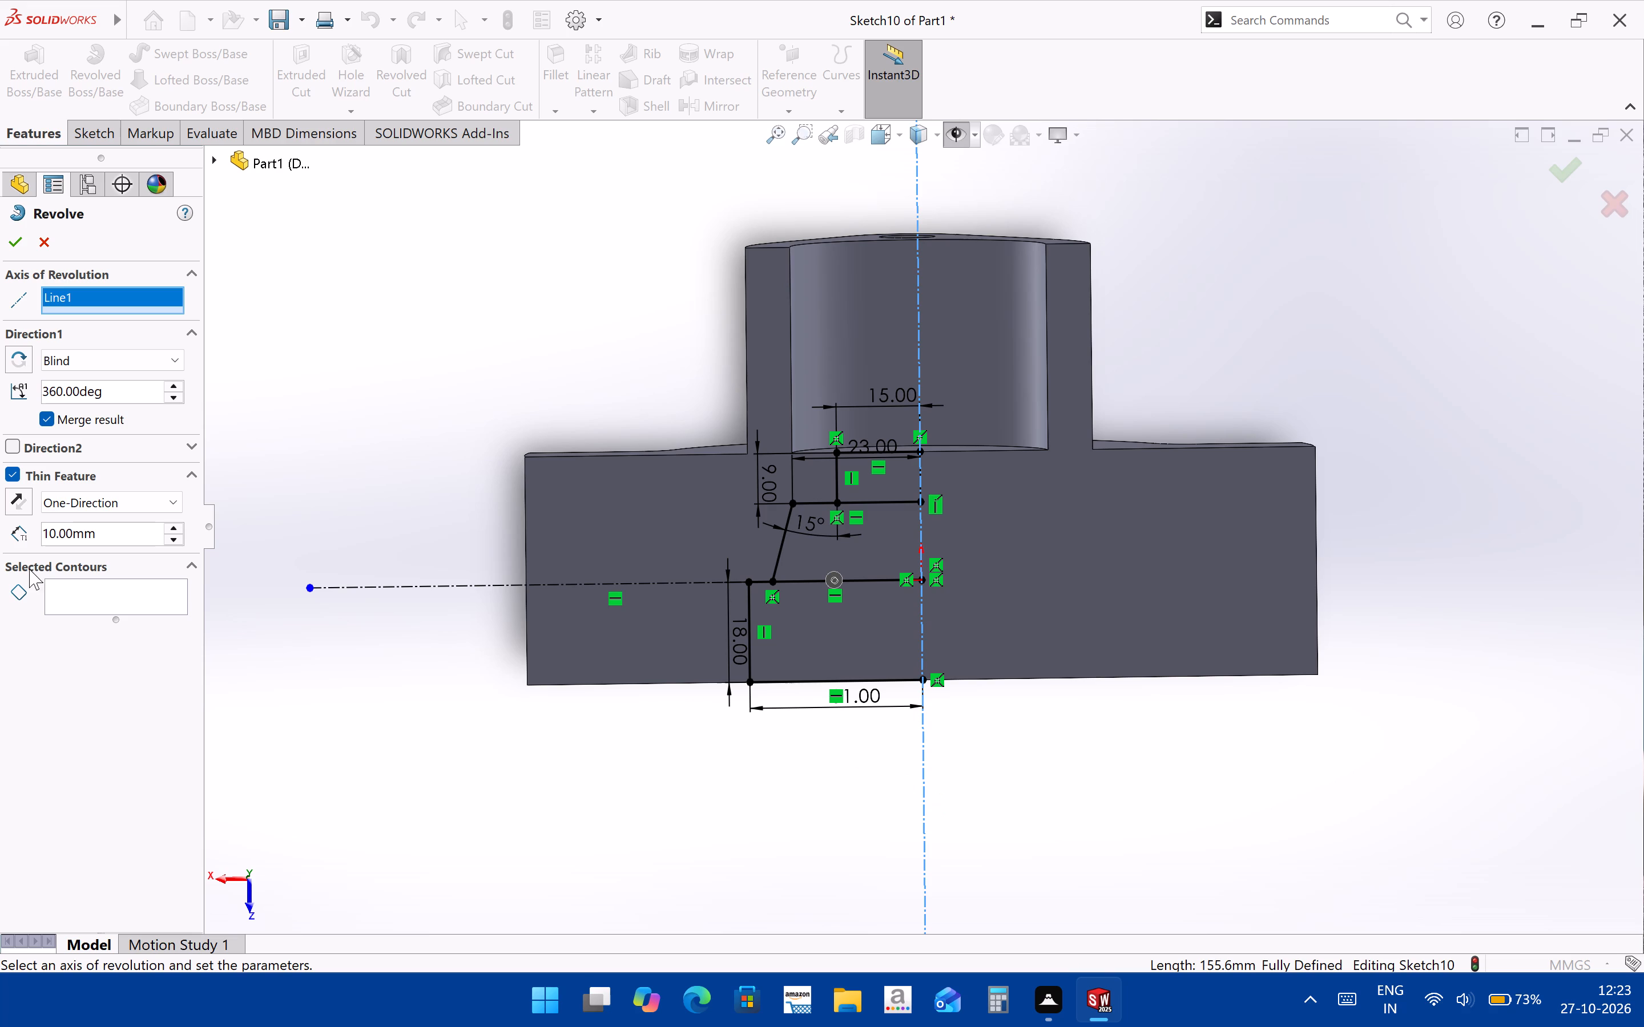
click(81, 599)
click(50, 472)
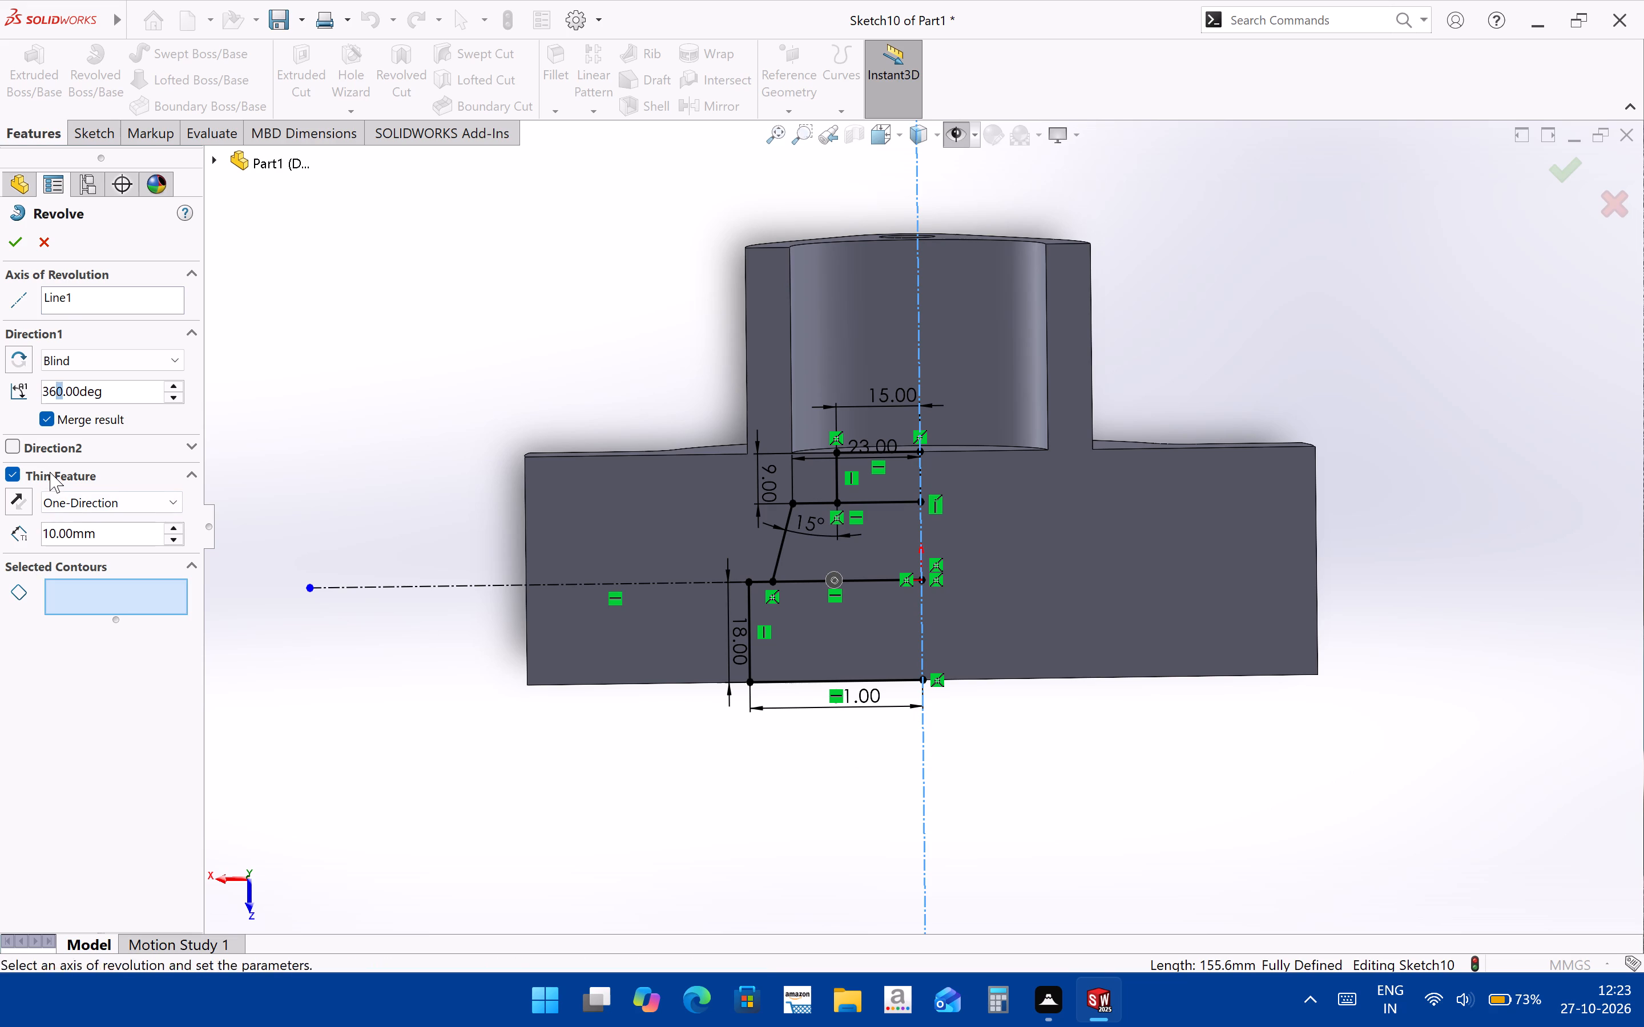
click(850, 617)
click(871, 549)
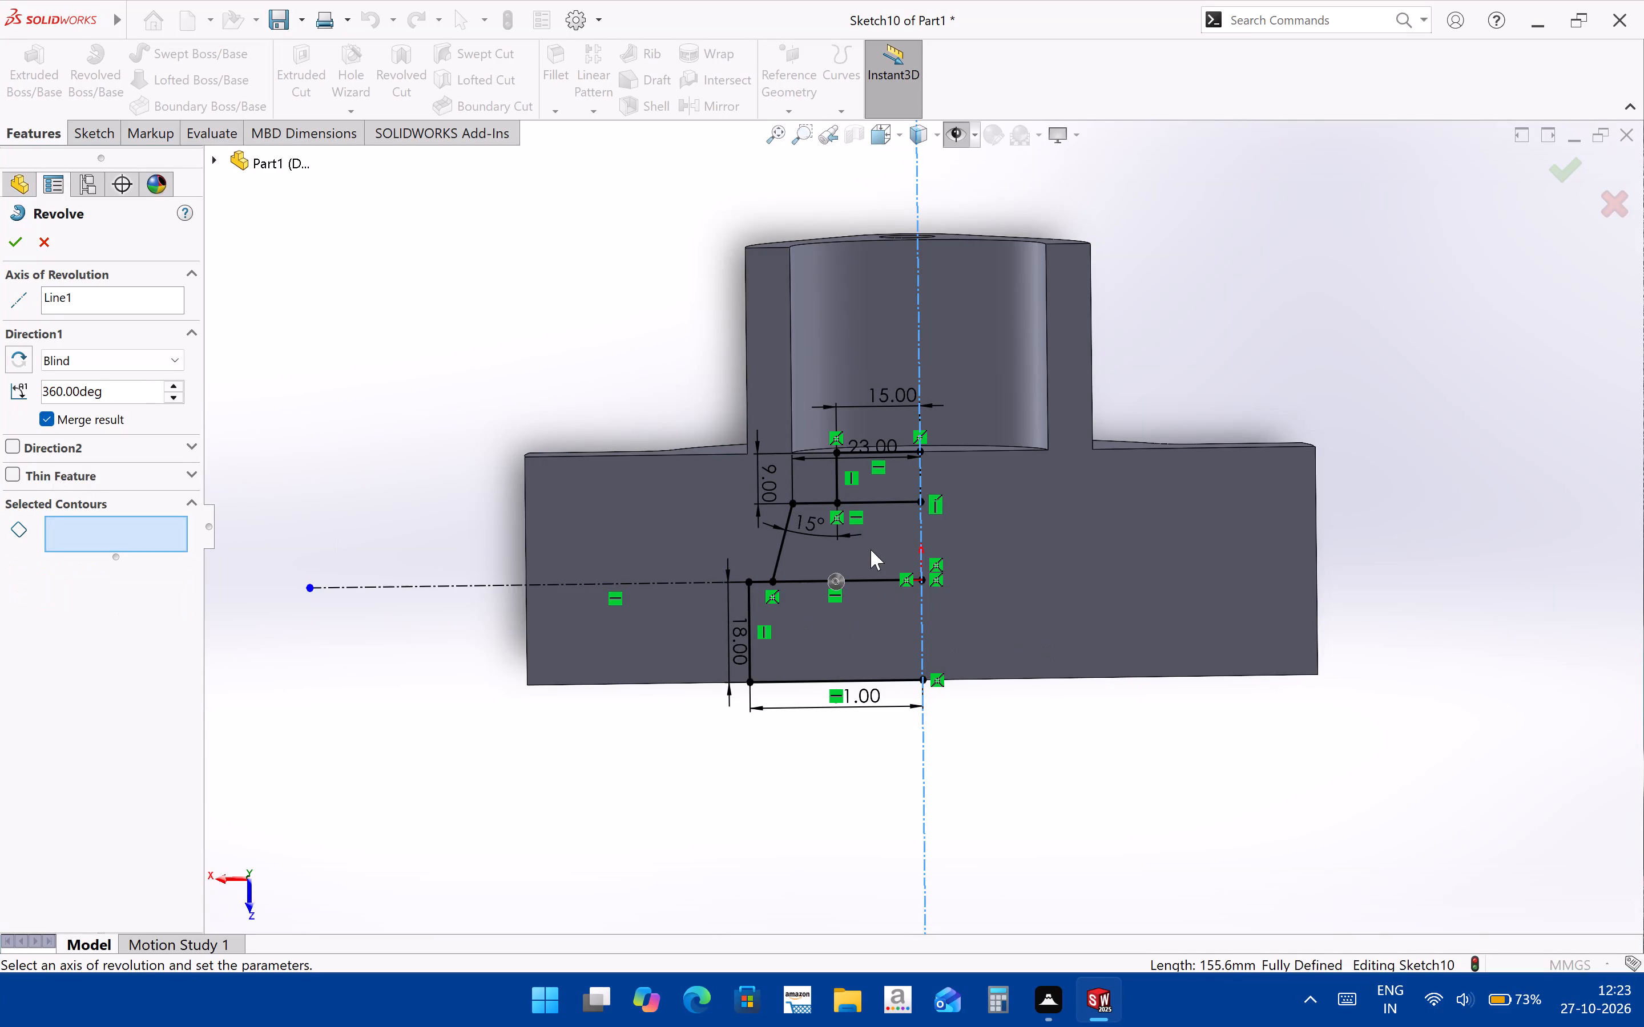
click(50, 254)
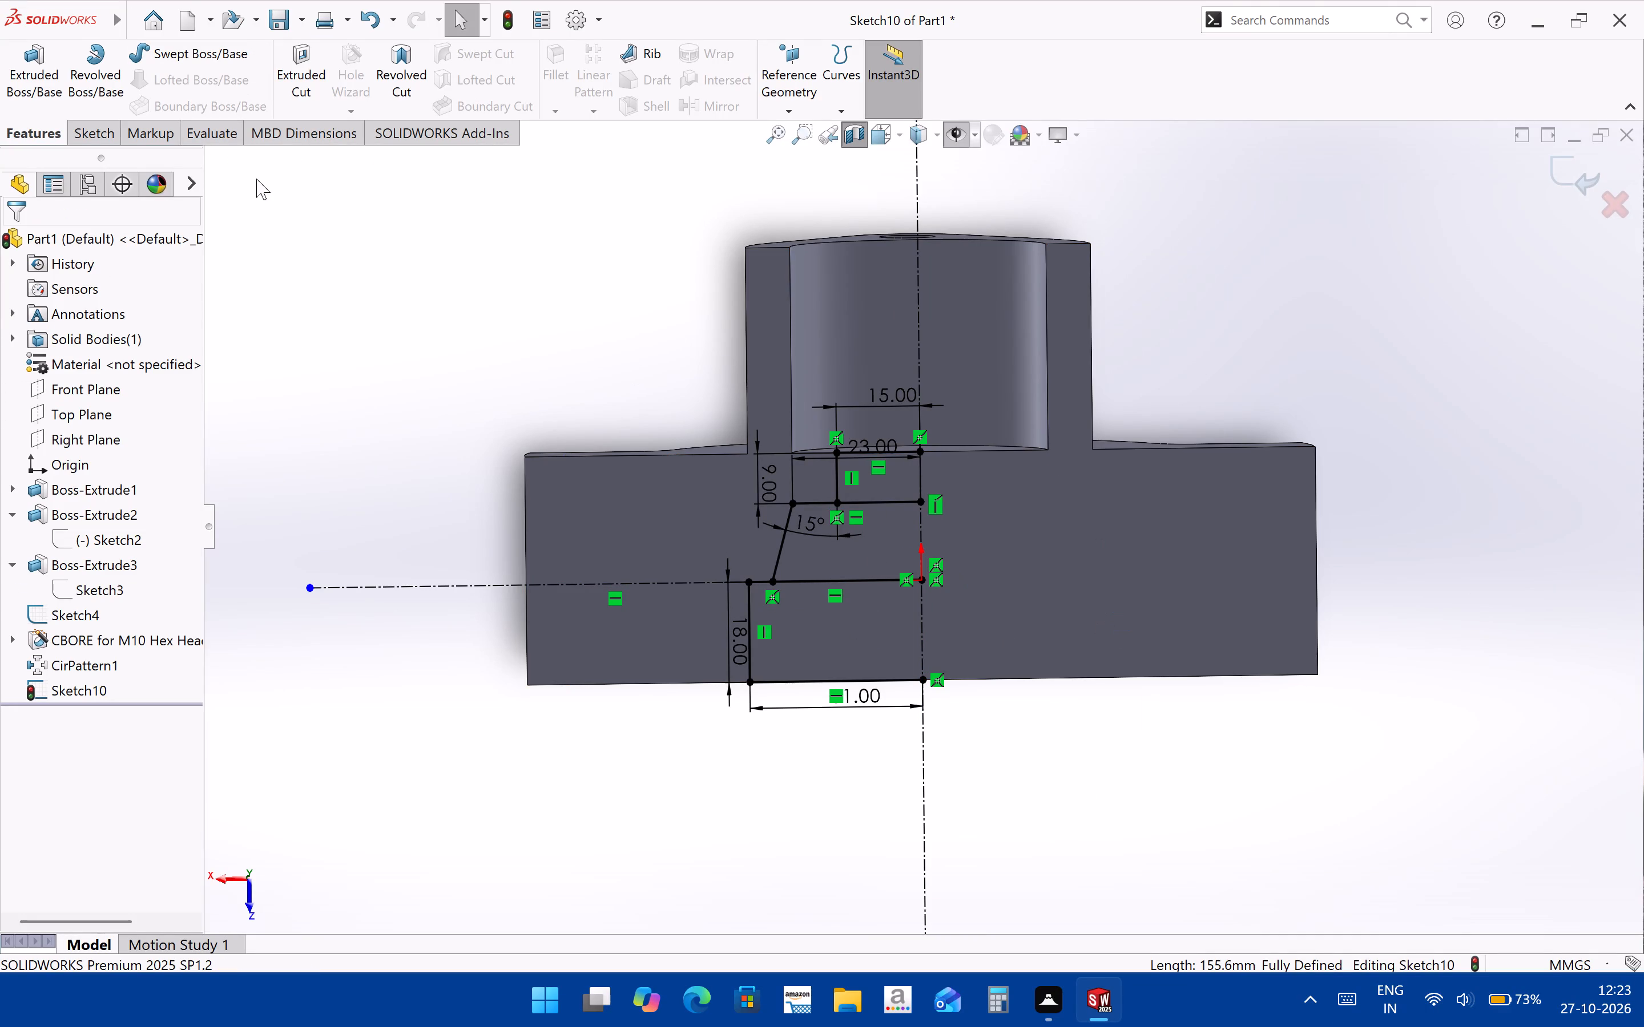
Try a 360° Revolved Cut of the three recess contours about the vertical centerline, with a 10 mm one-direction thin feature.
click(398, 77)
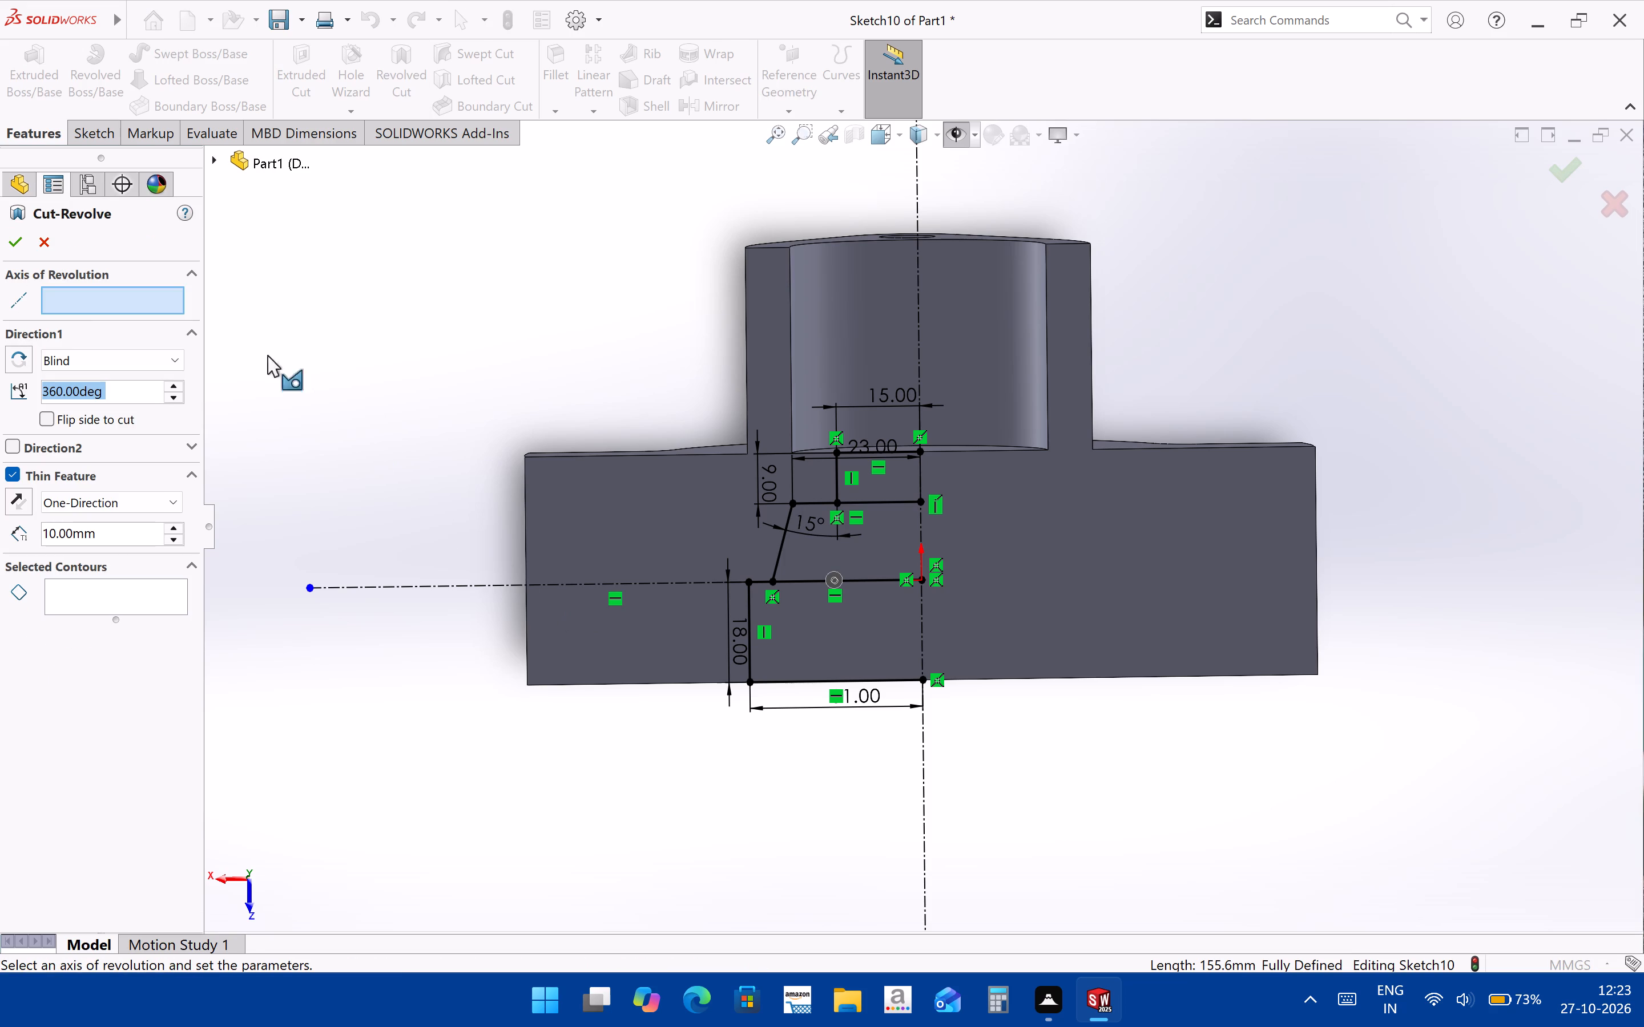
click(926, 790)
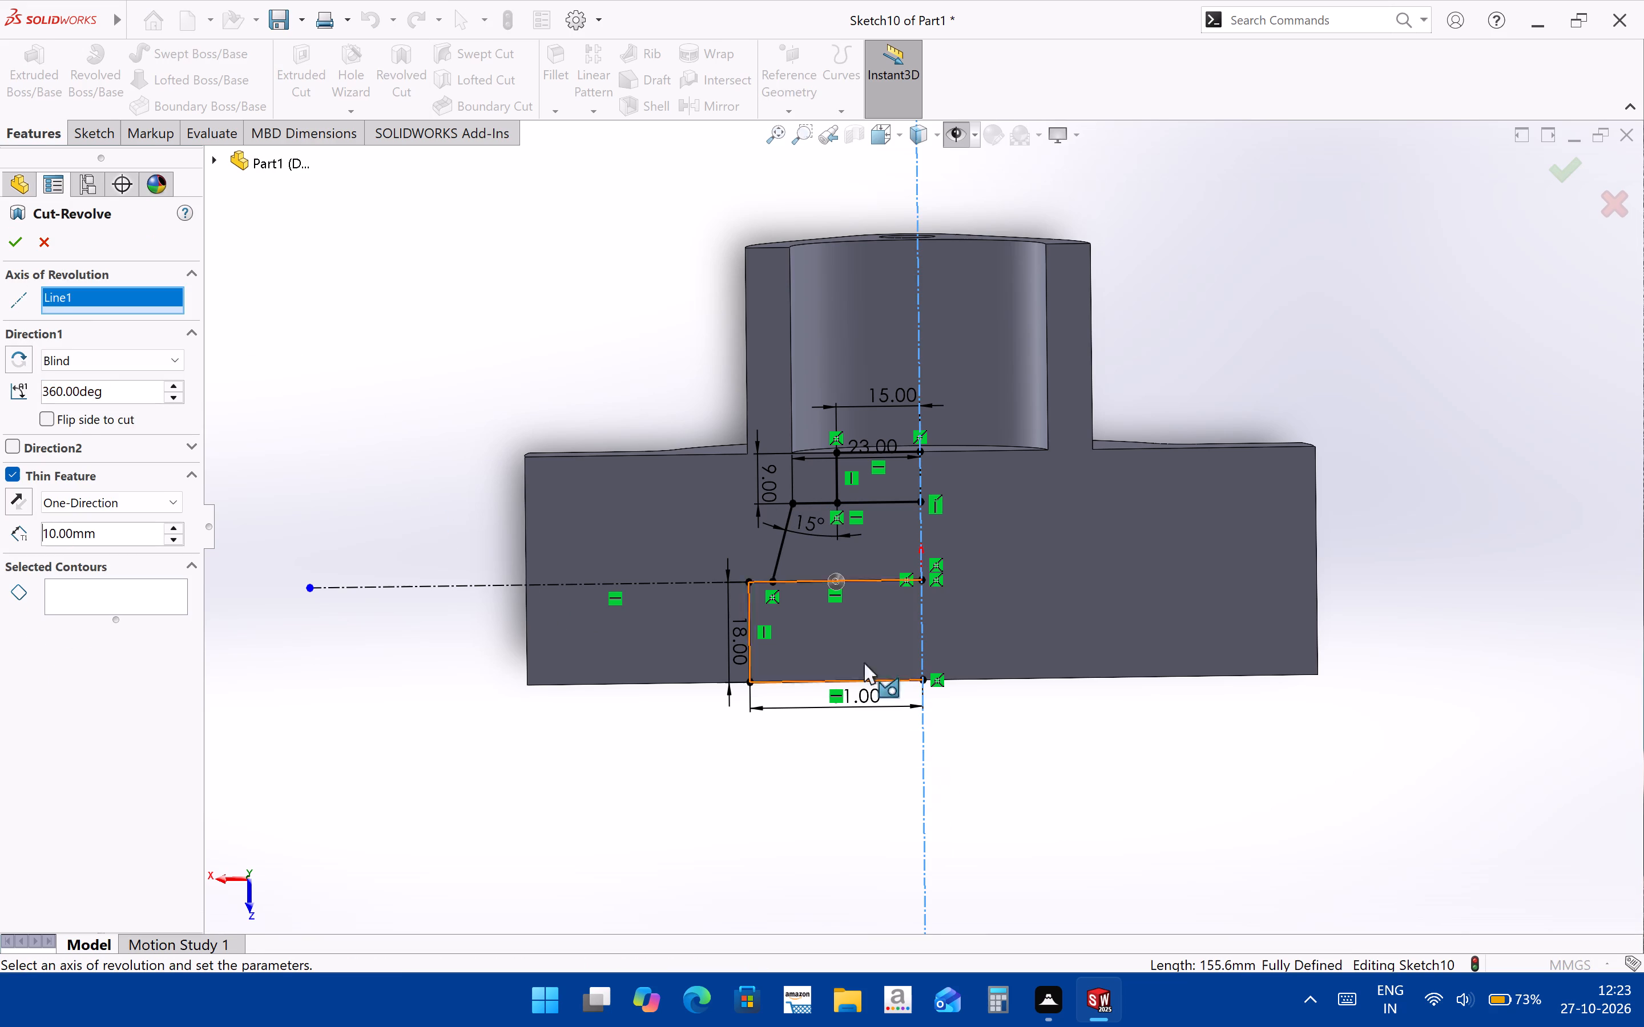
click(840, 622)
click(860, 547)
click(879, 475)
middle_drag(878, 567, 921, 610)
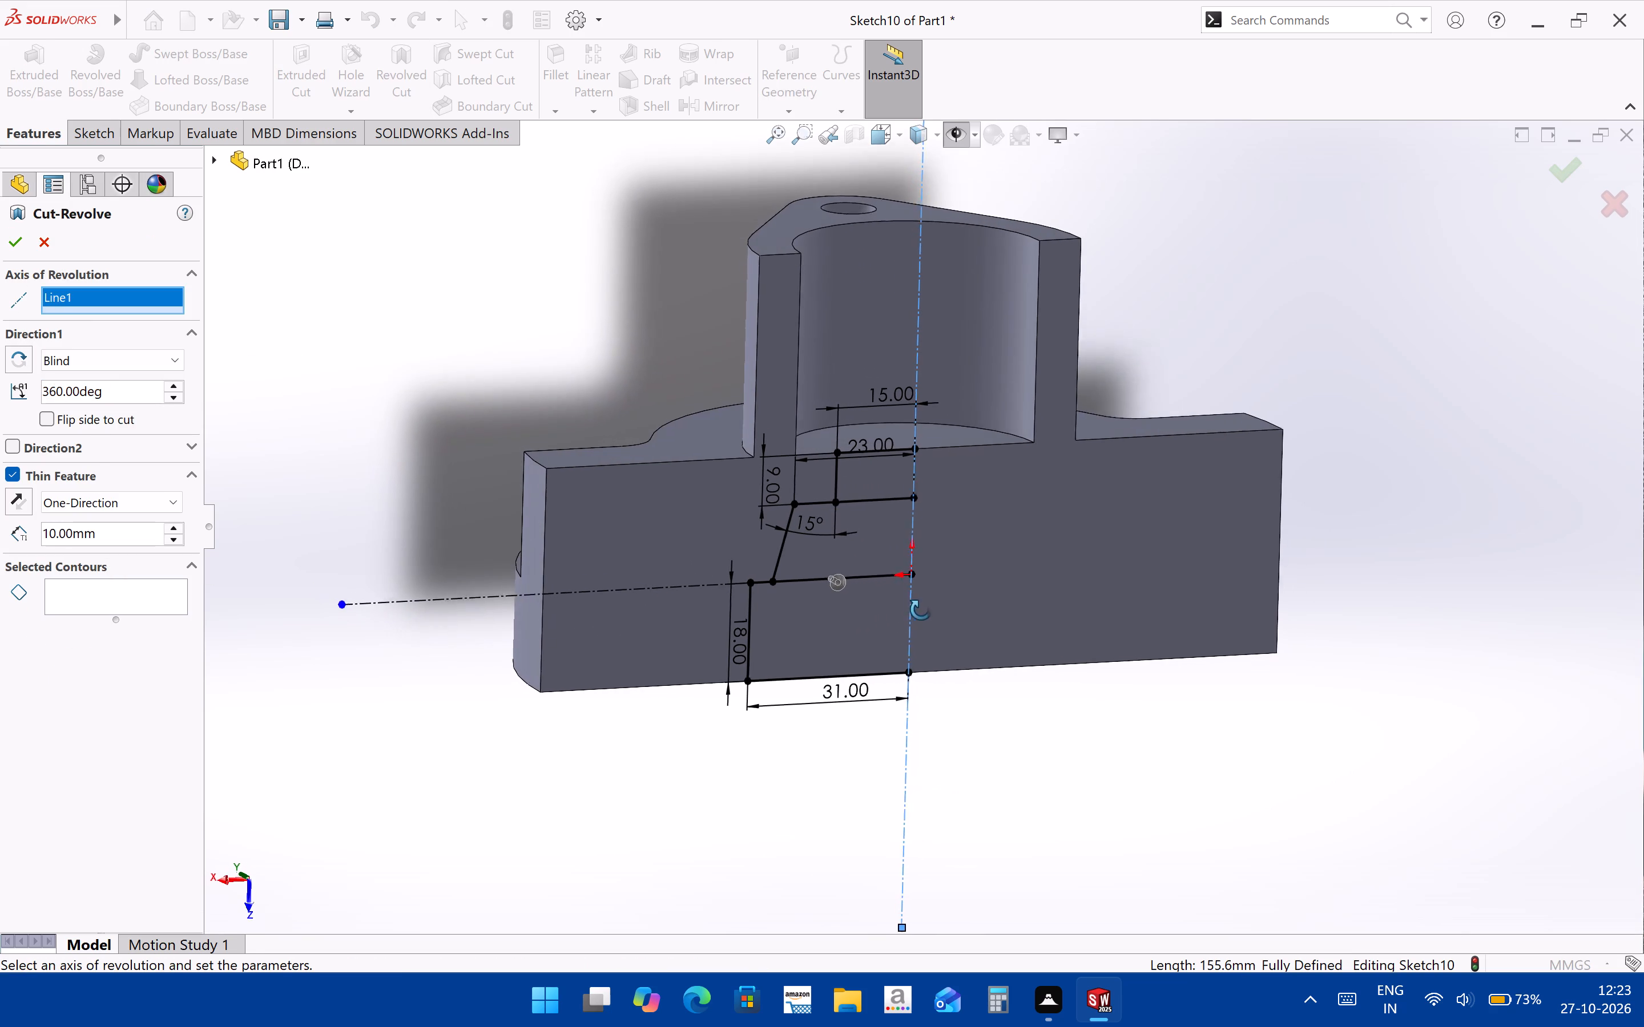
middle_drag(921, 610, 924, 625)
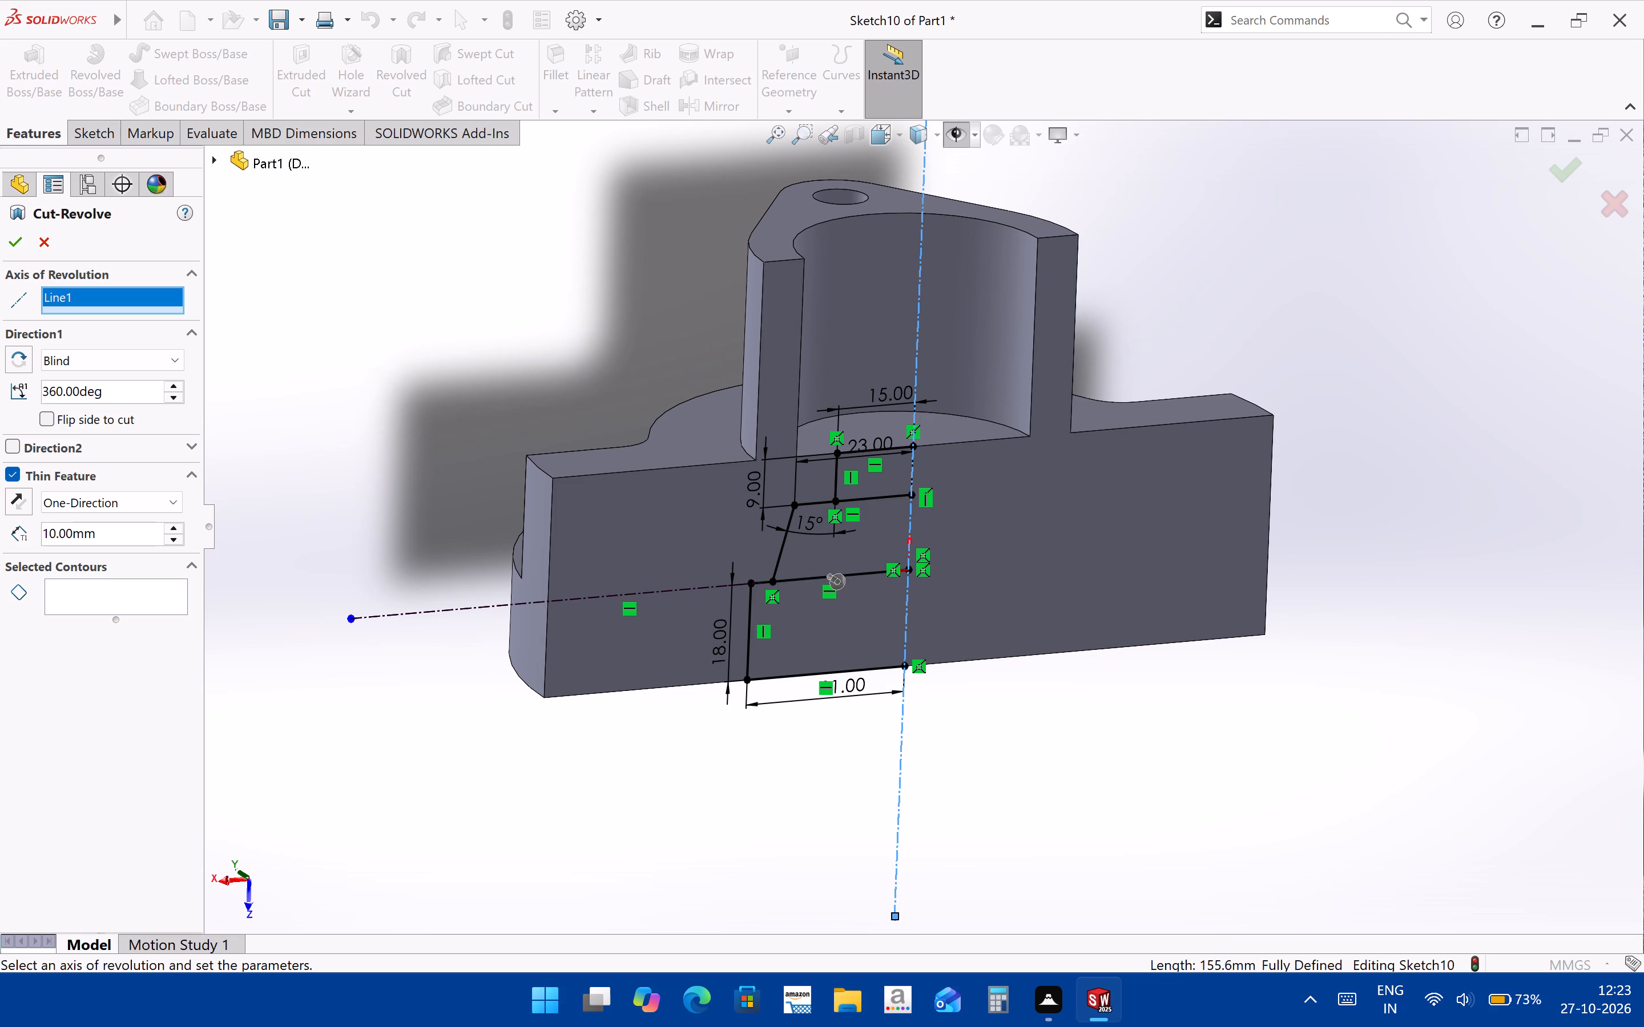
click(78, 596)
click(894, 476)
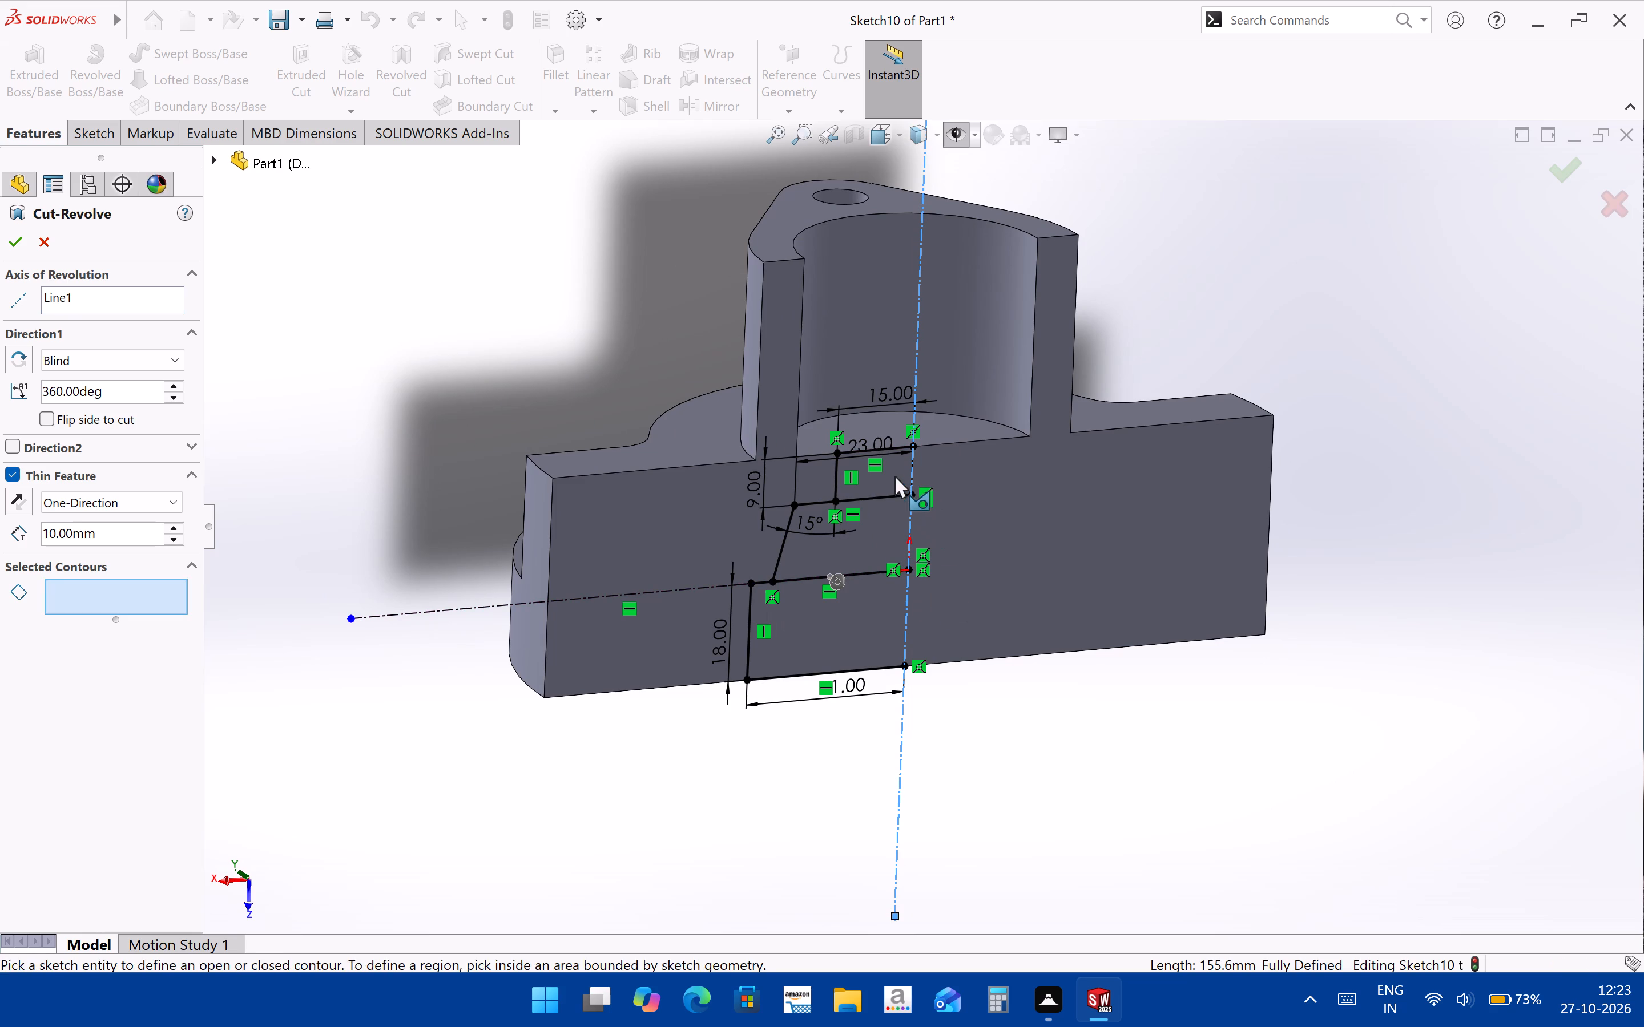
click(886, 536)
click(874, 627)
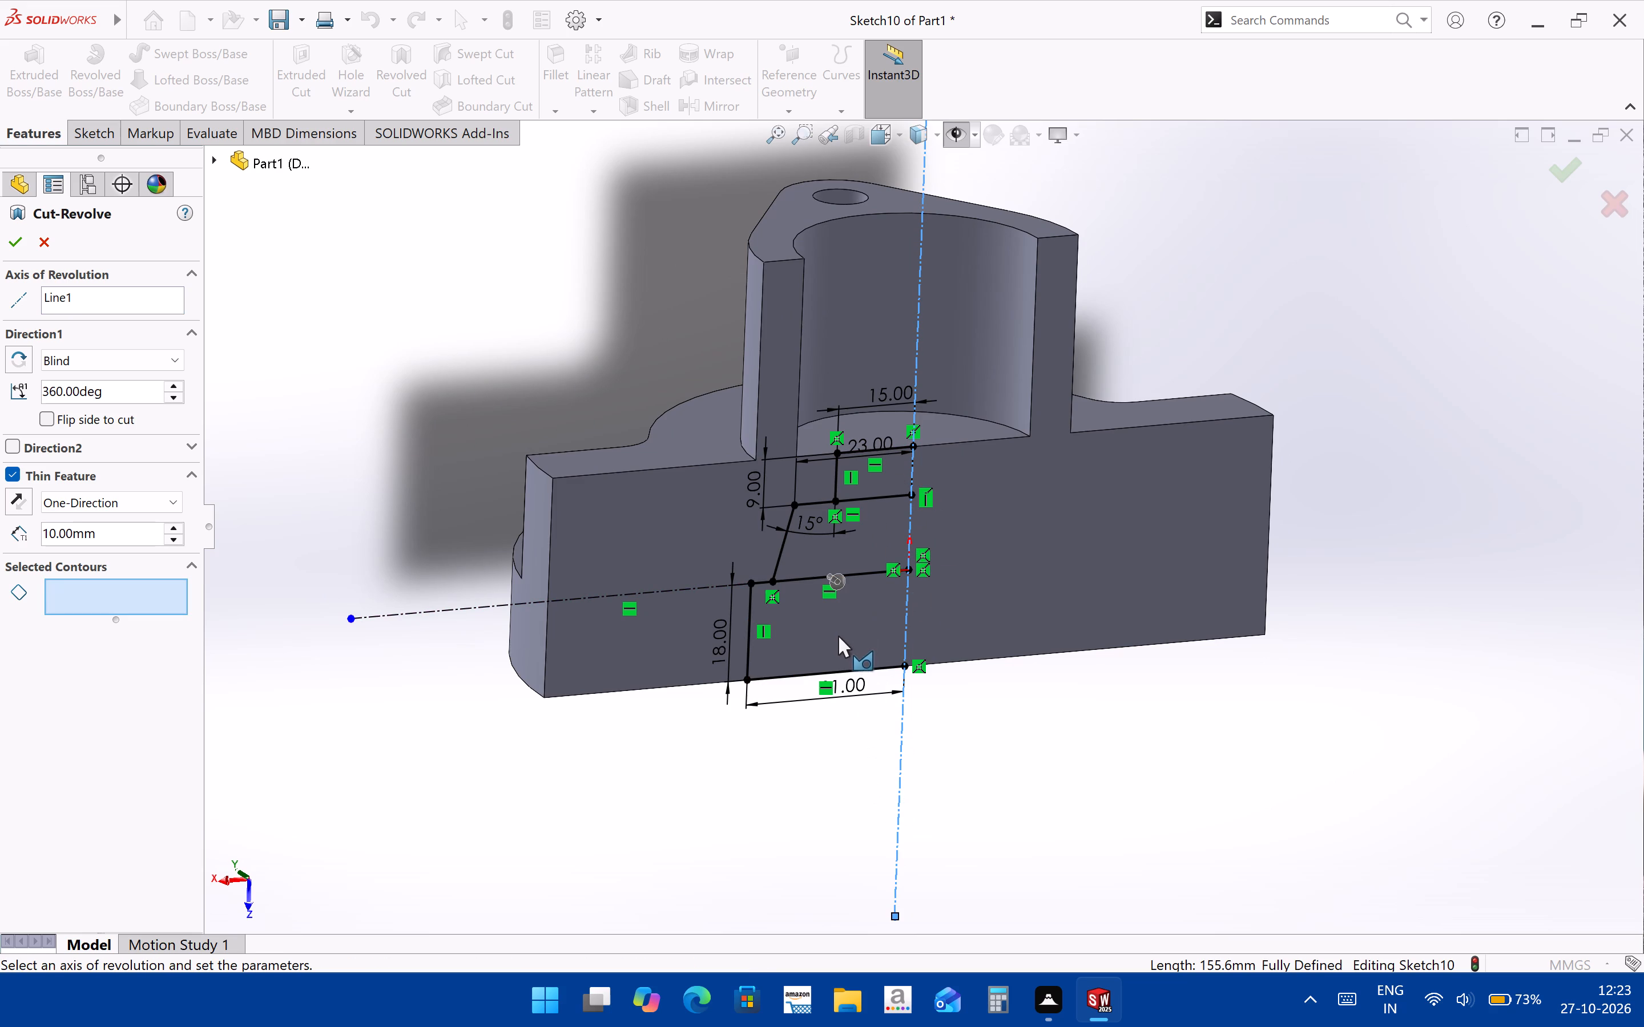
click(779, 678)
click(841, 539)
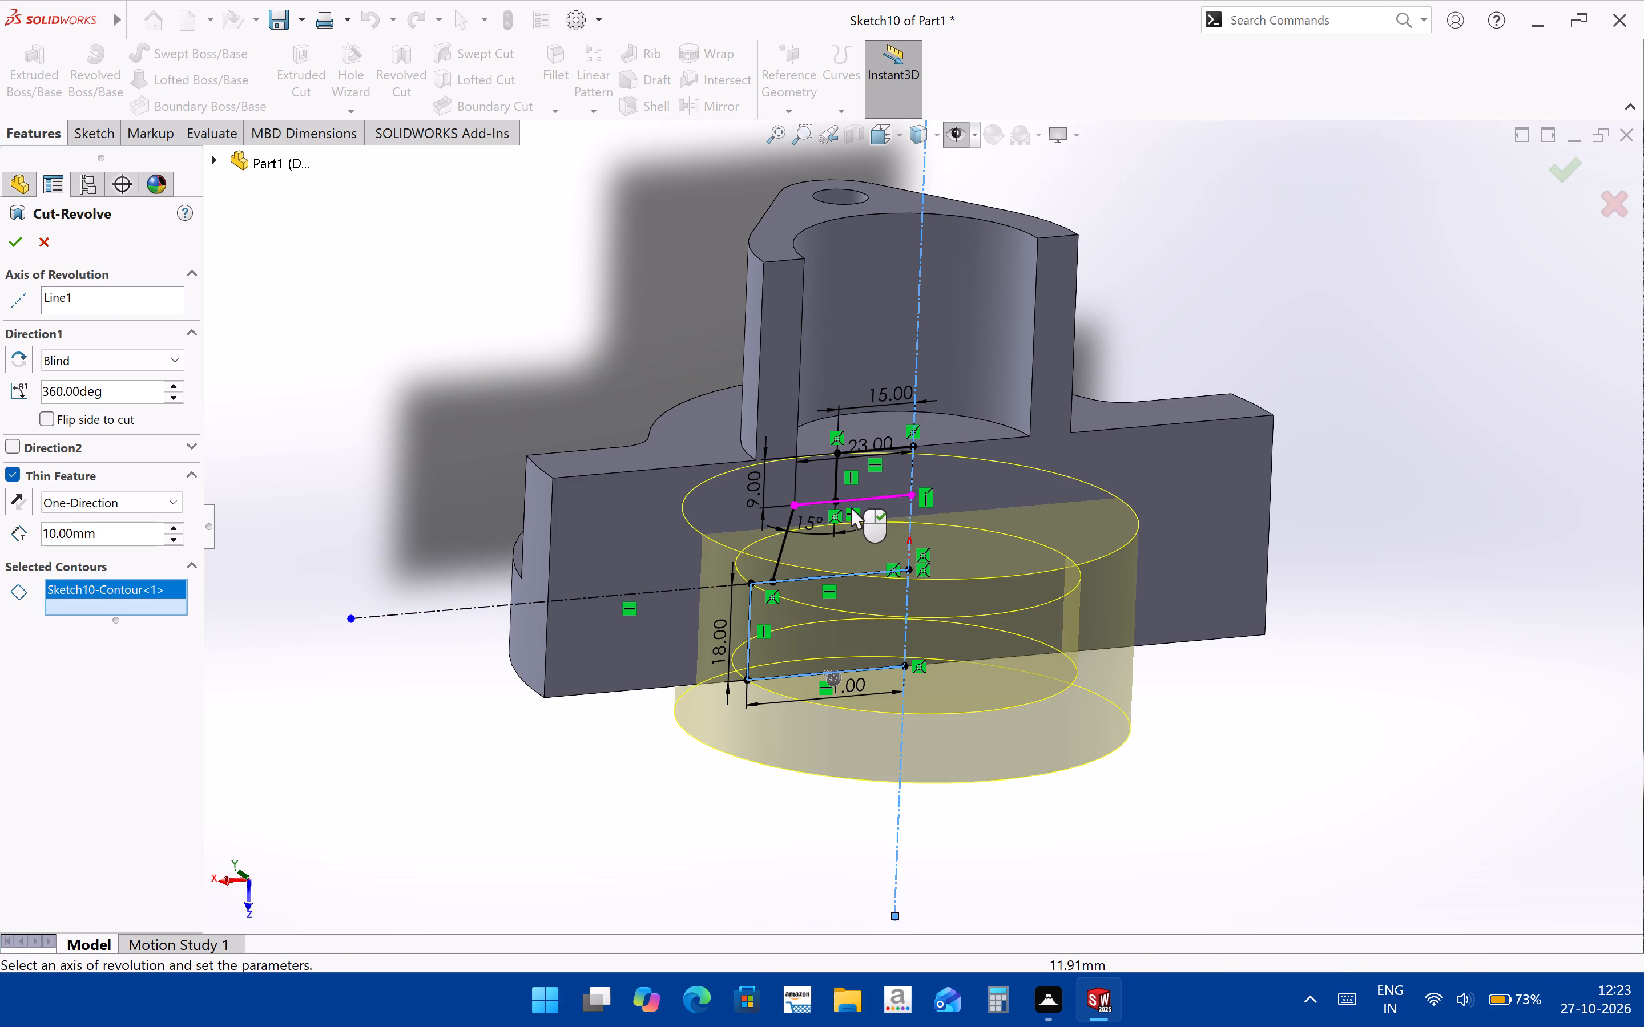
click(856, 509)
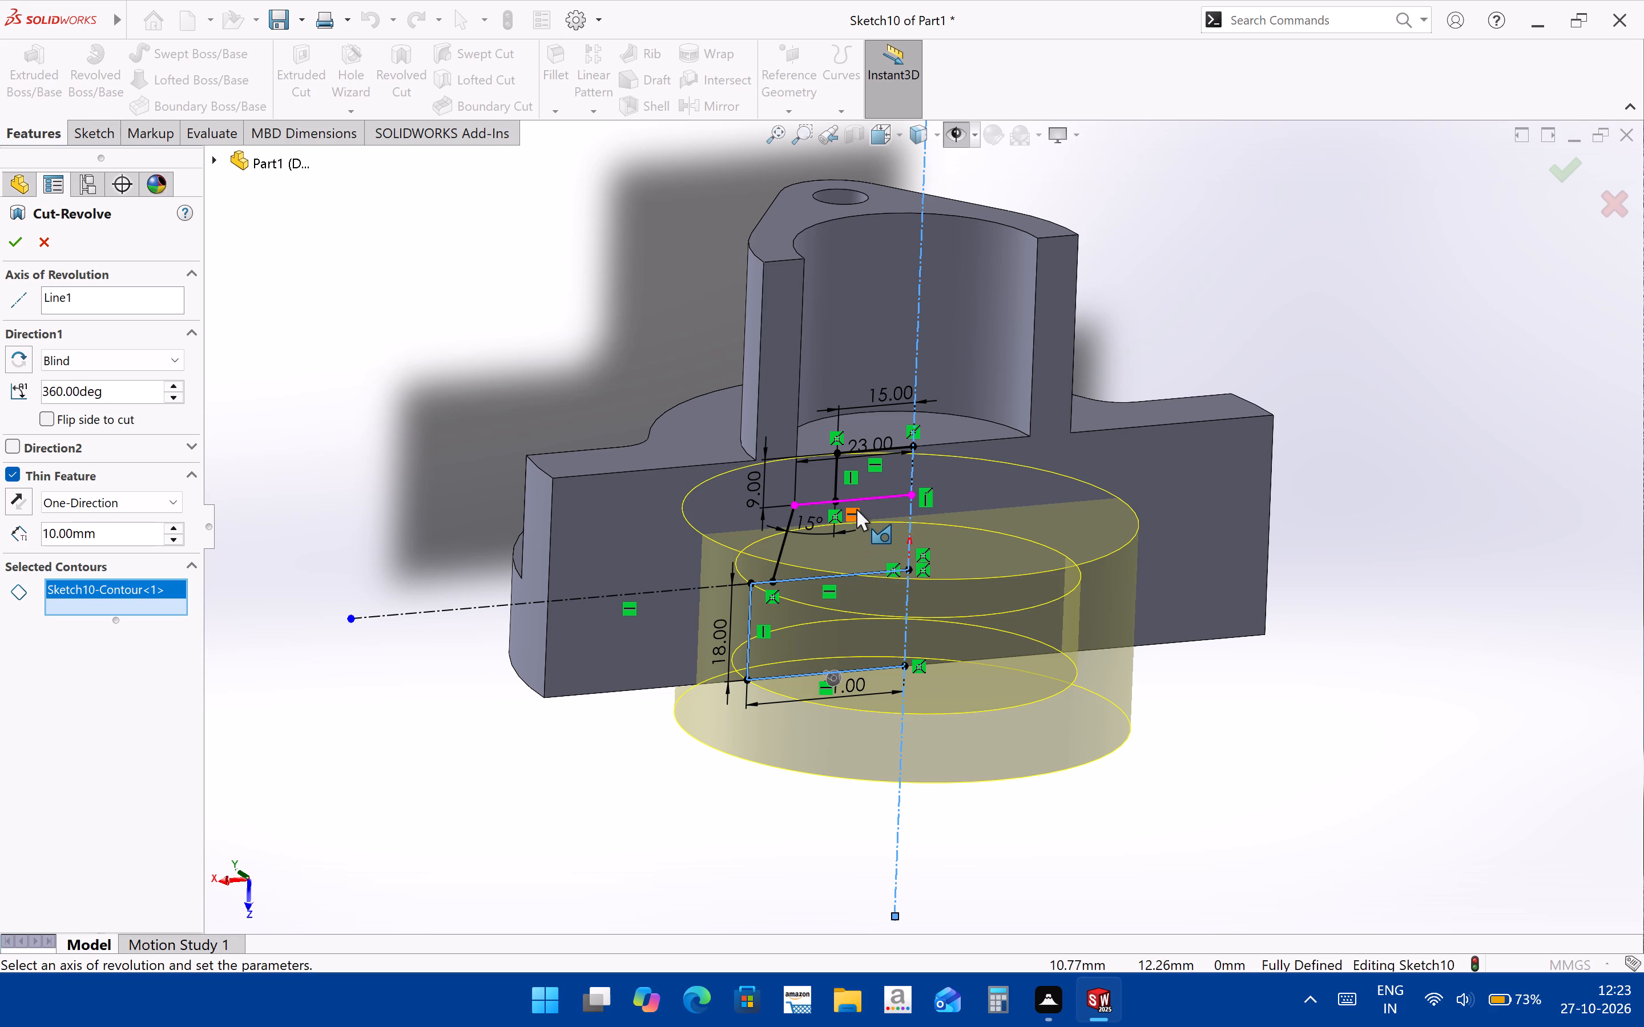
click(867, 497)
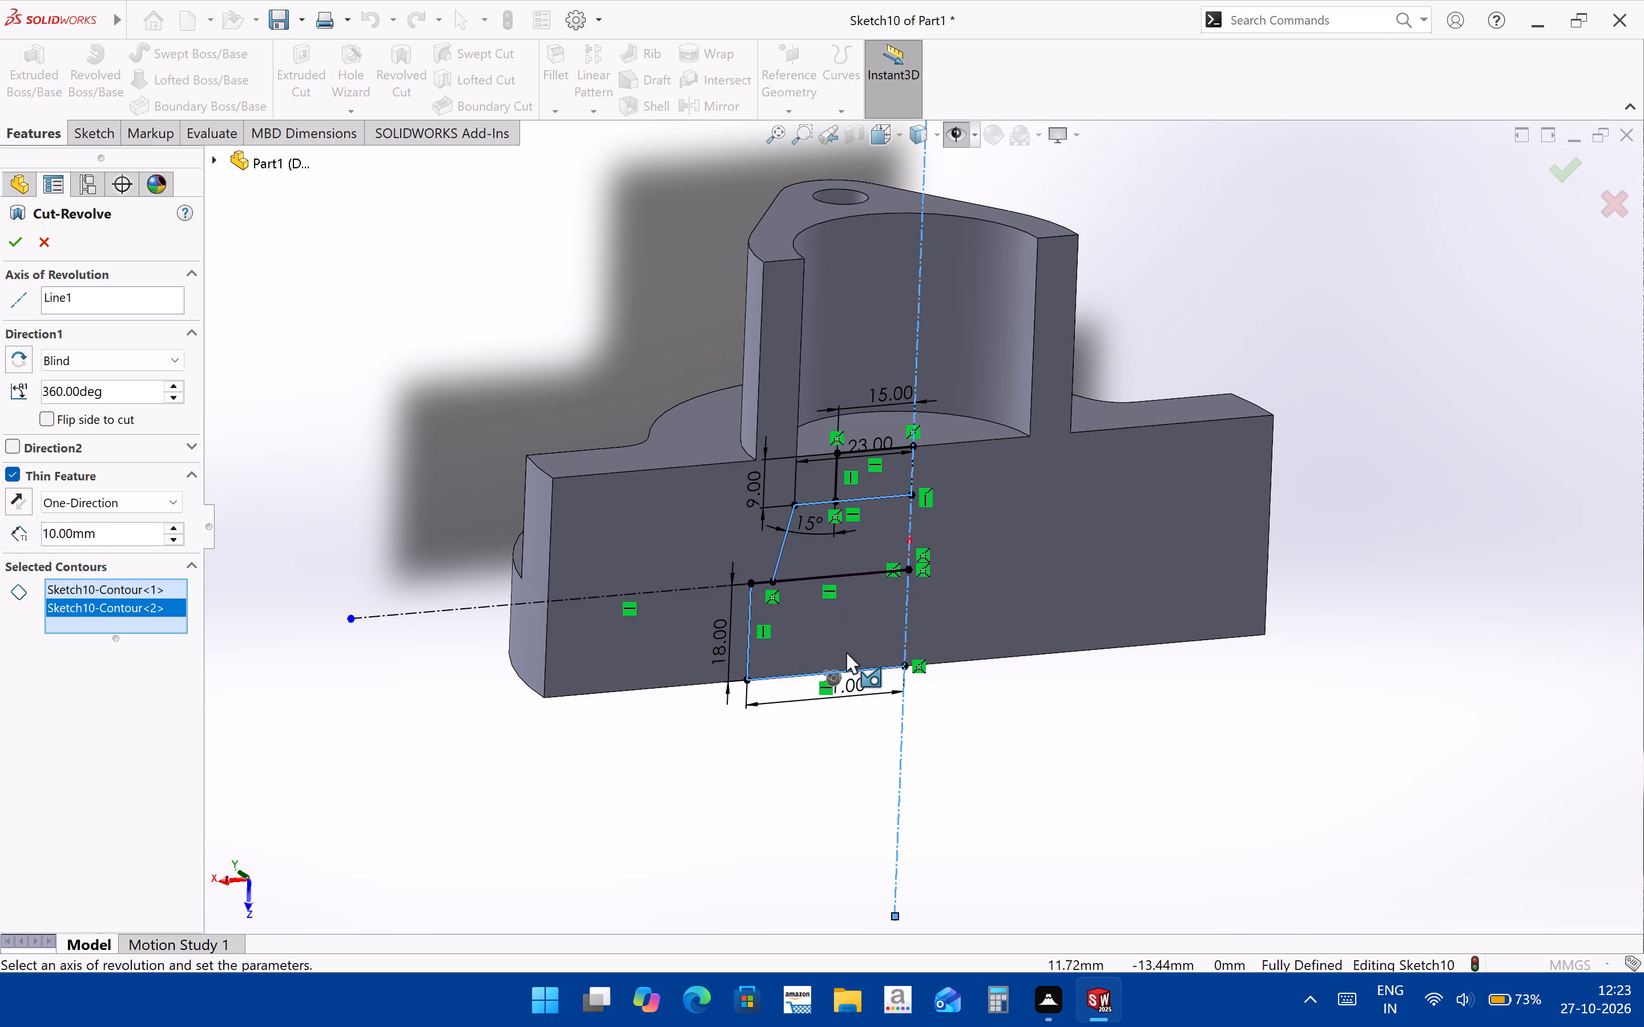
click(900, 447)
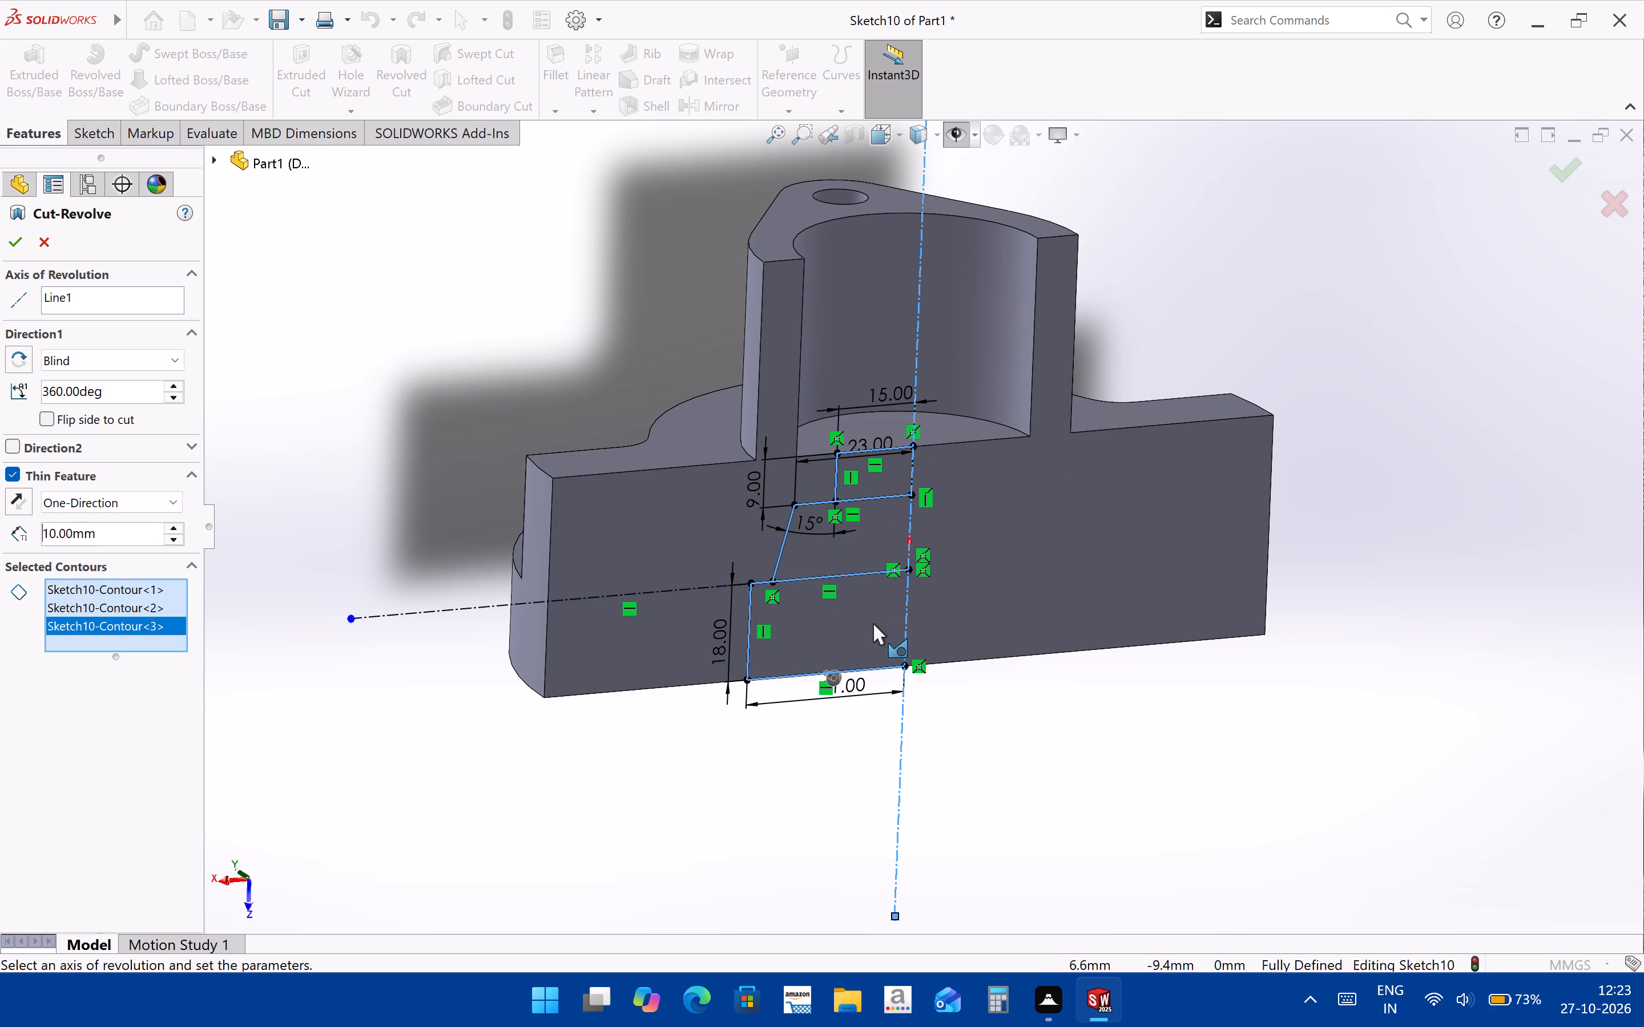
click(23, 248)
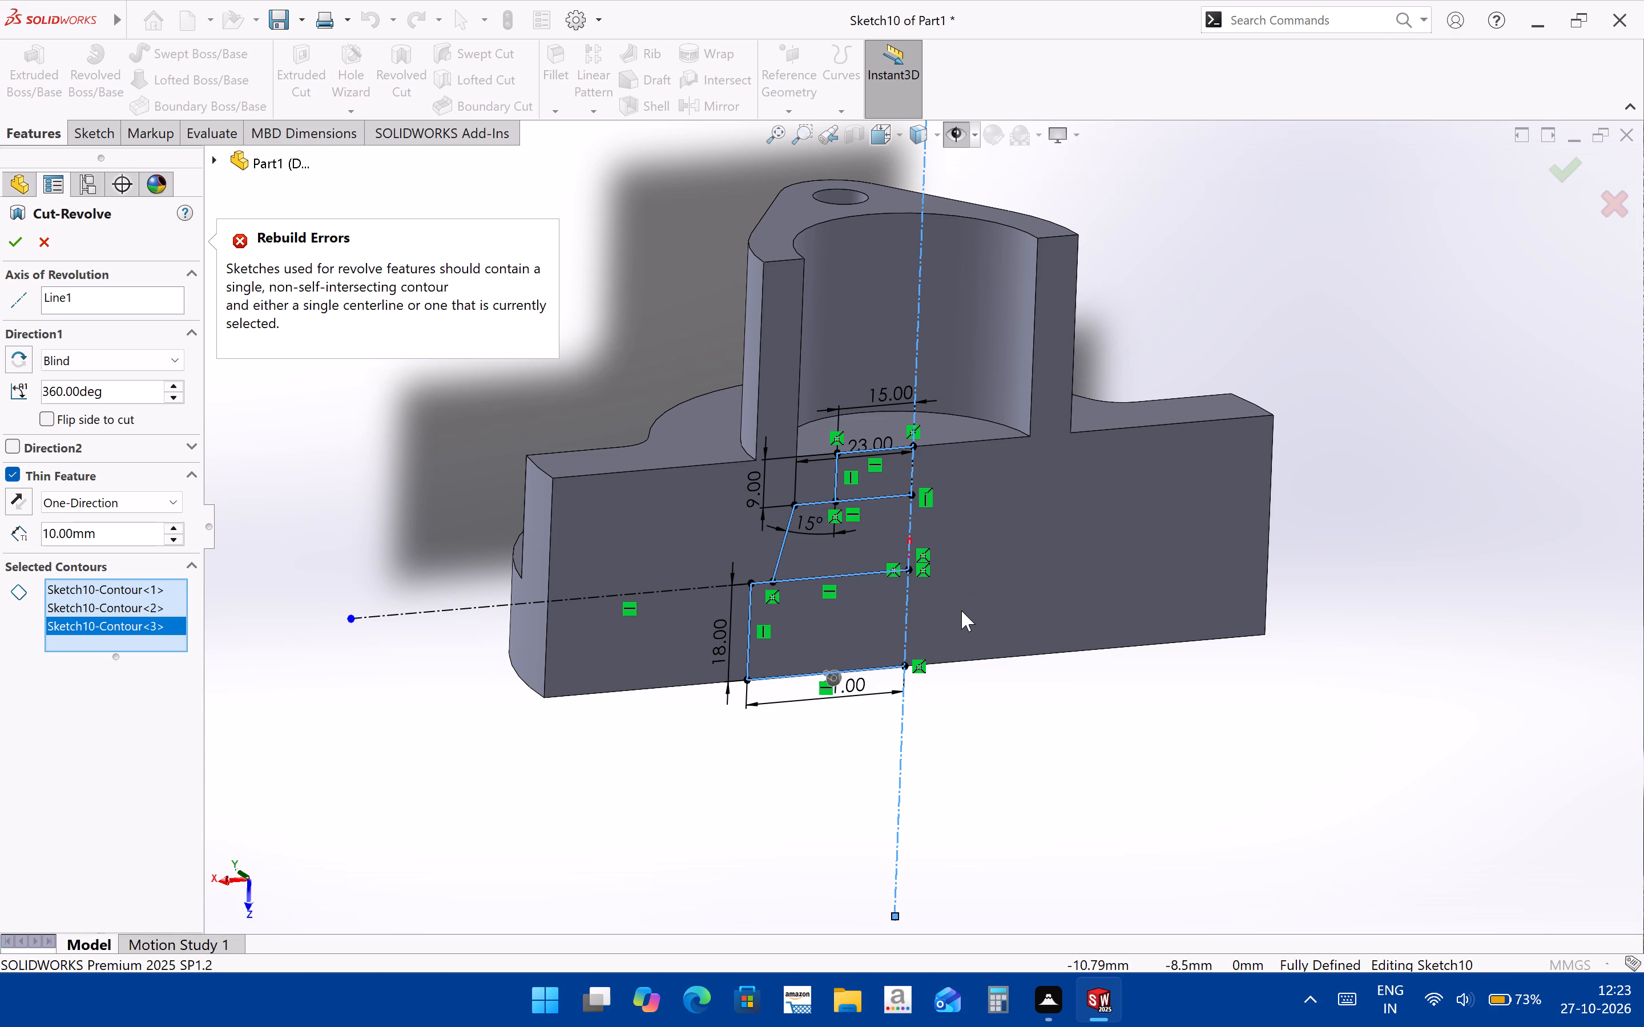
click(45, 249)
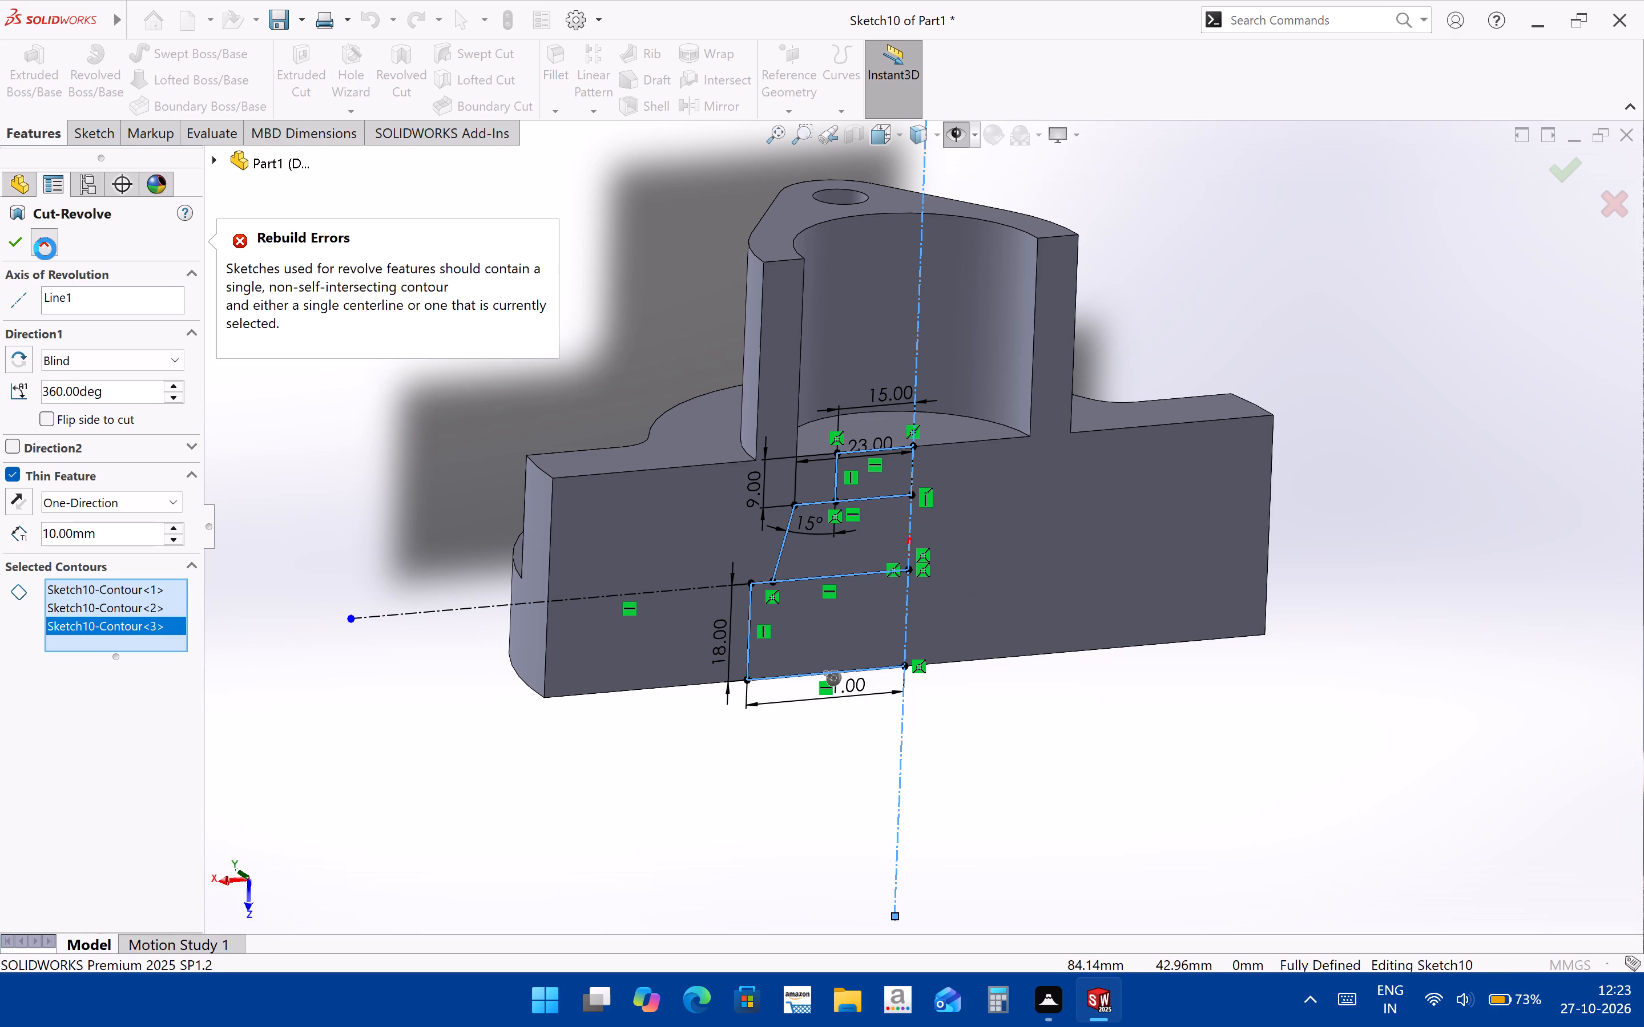
Trim the two inner horizontal segments that run from the stepped profile to the vertical centerline, leaving only the outer contour.
middle_drag(868, 545, 832, 509)
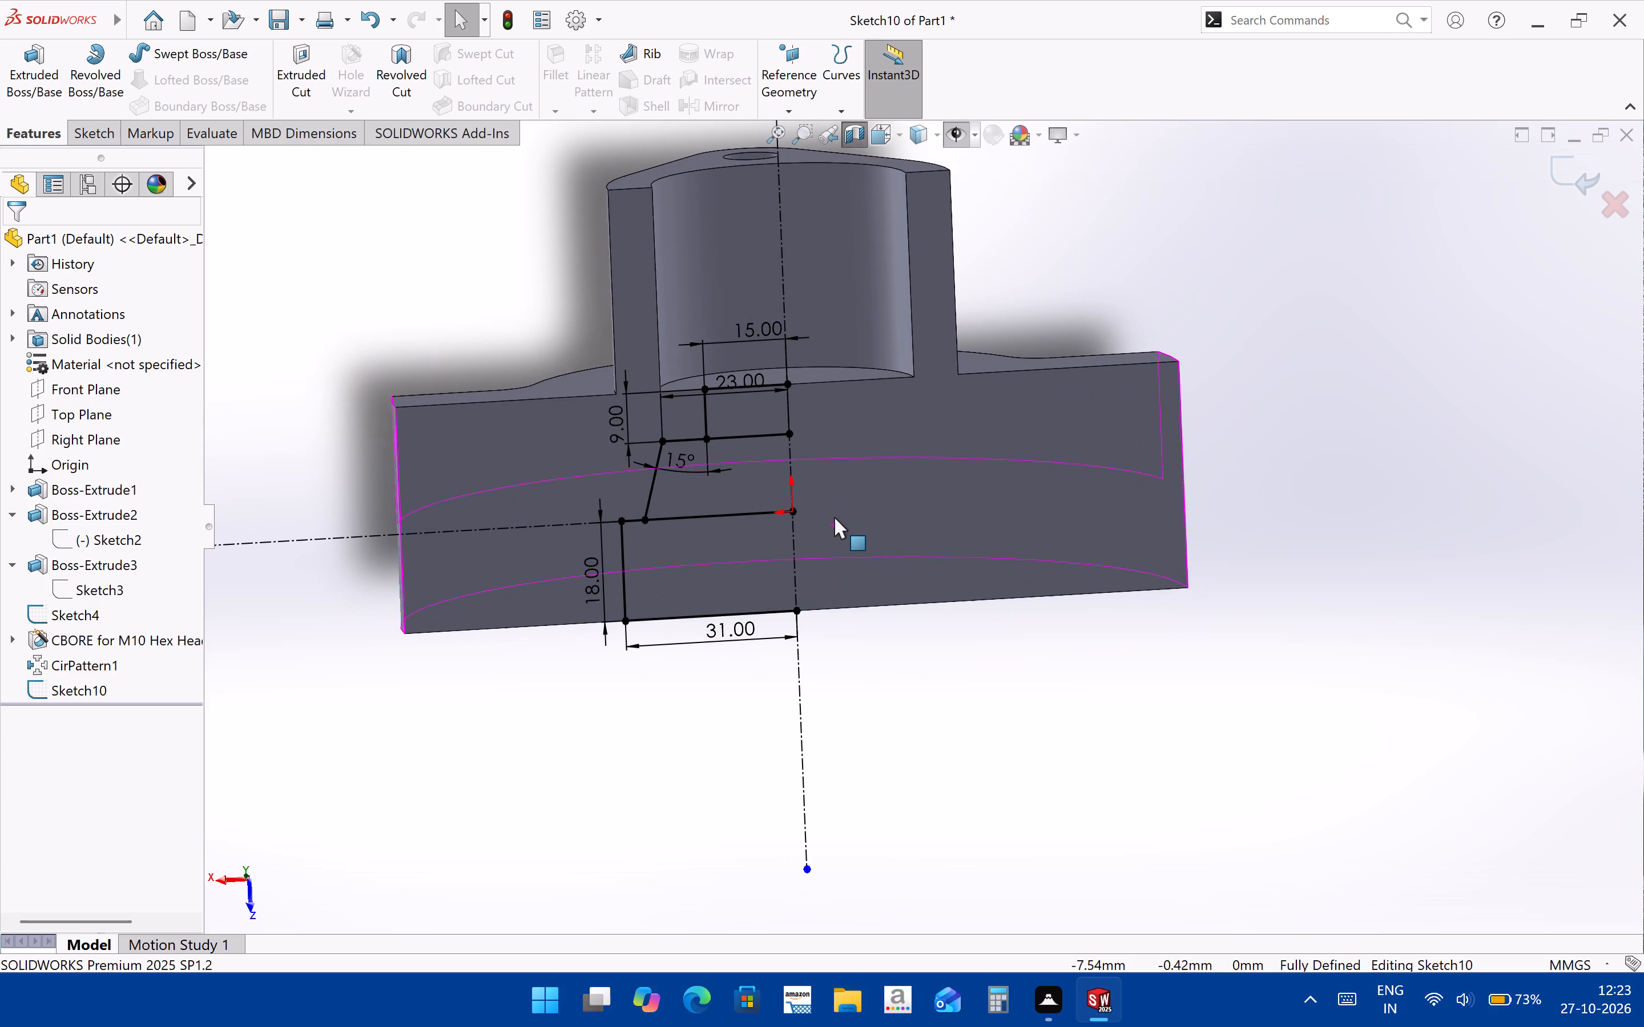
key(ctrl+8)
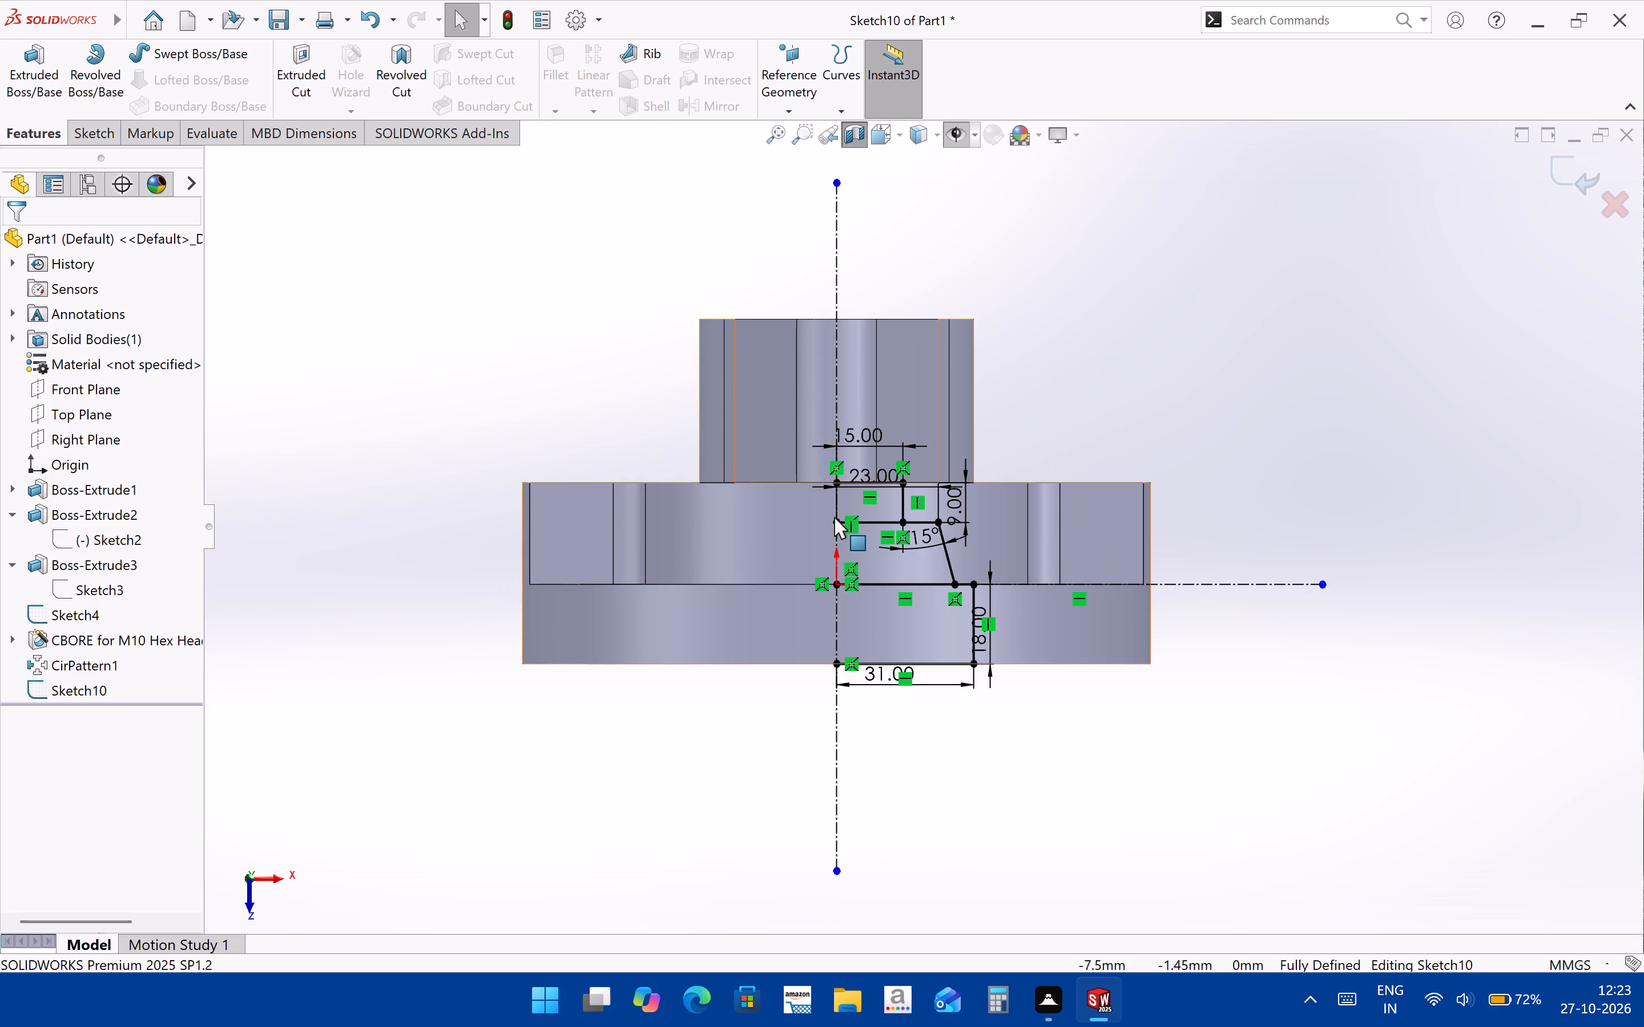
key(ctrl+8)
scroll(1081, 463, down, 3)
scroll(1012, 672, up, 2)
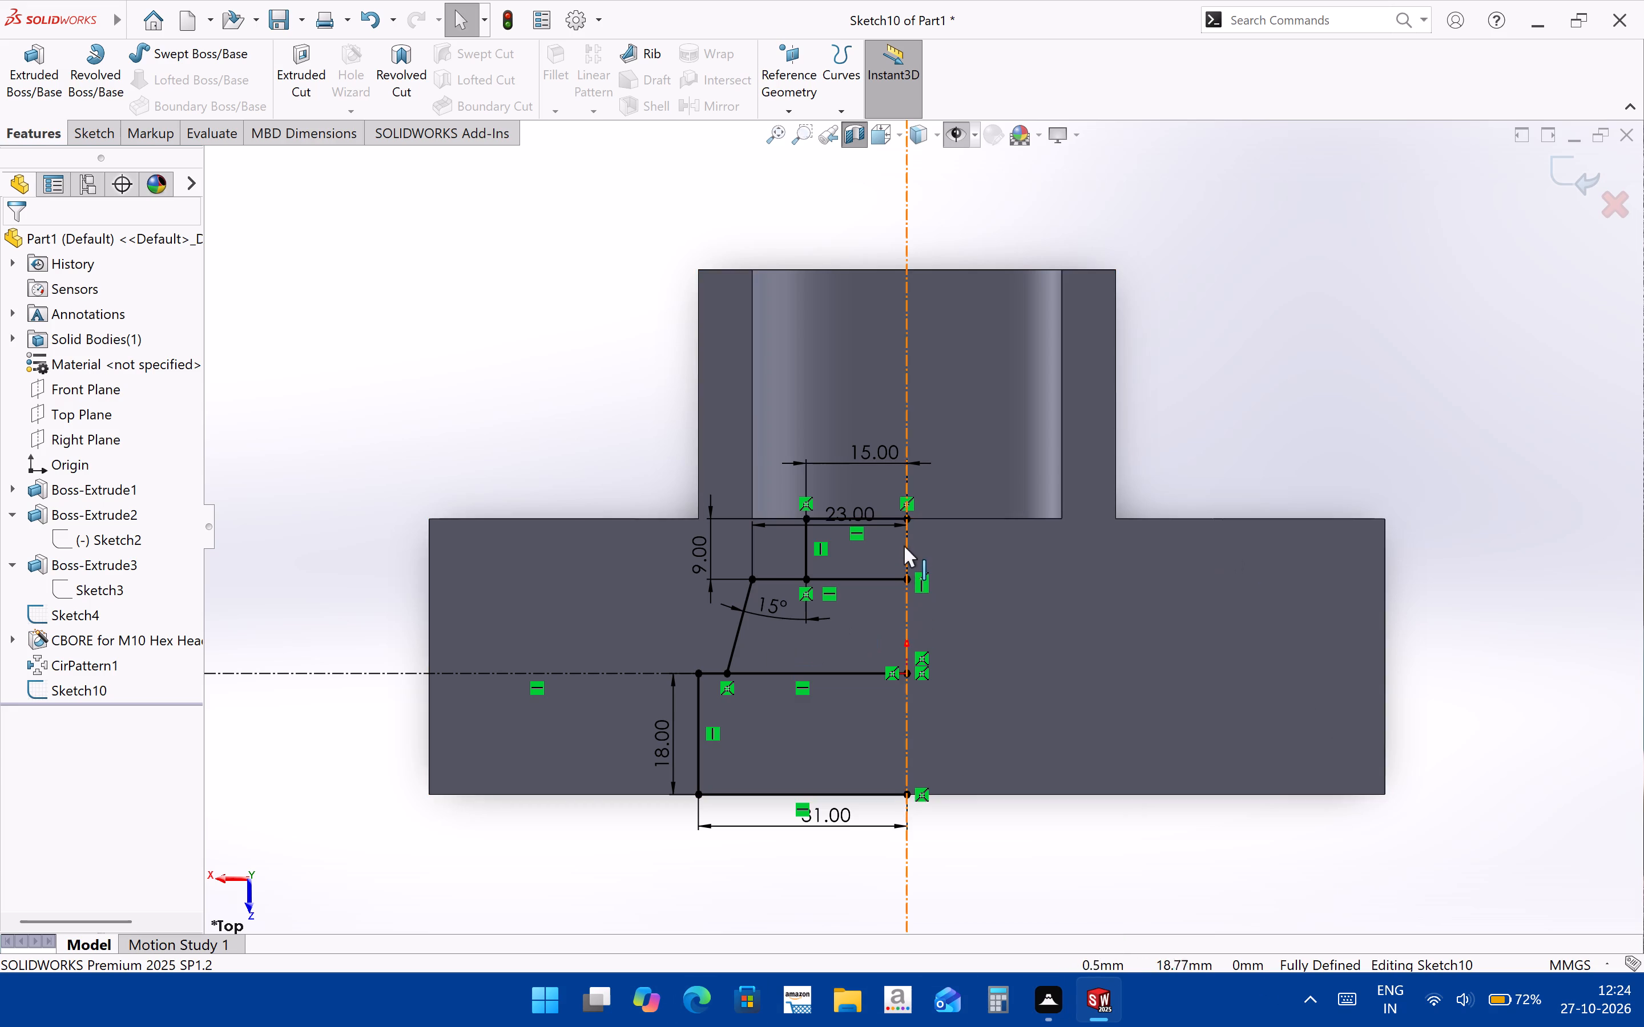
click(83, 129)
click(280, 46)
drag(859, 596, 863, 575)
drag(855, 712, 861, 660)
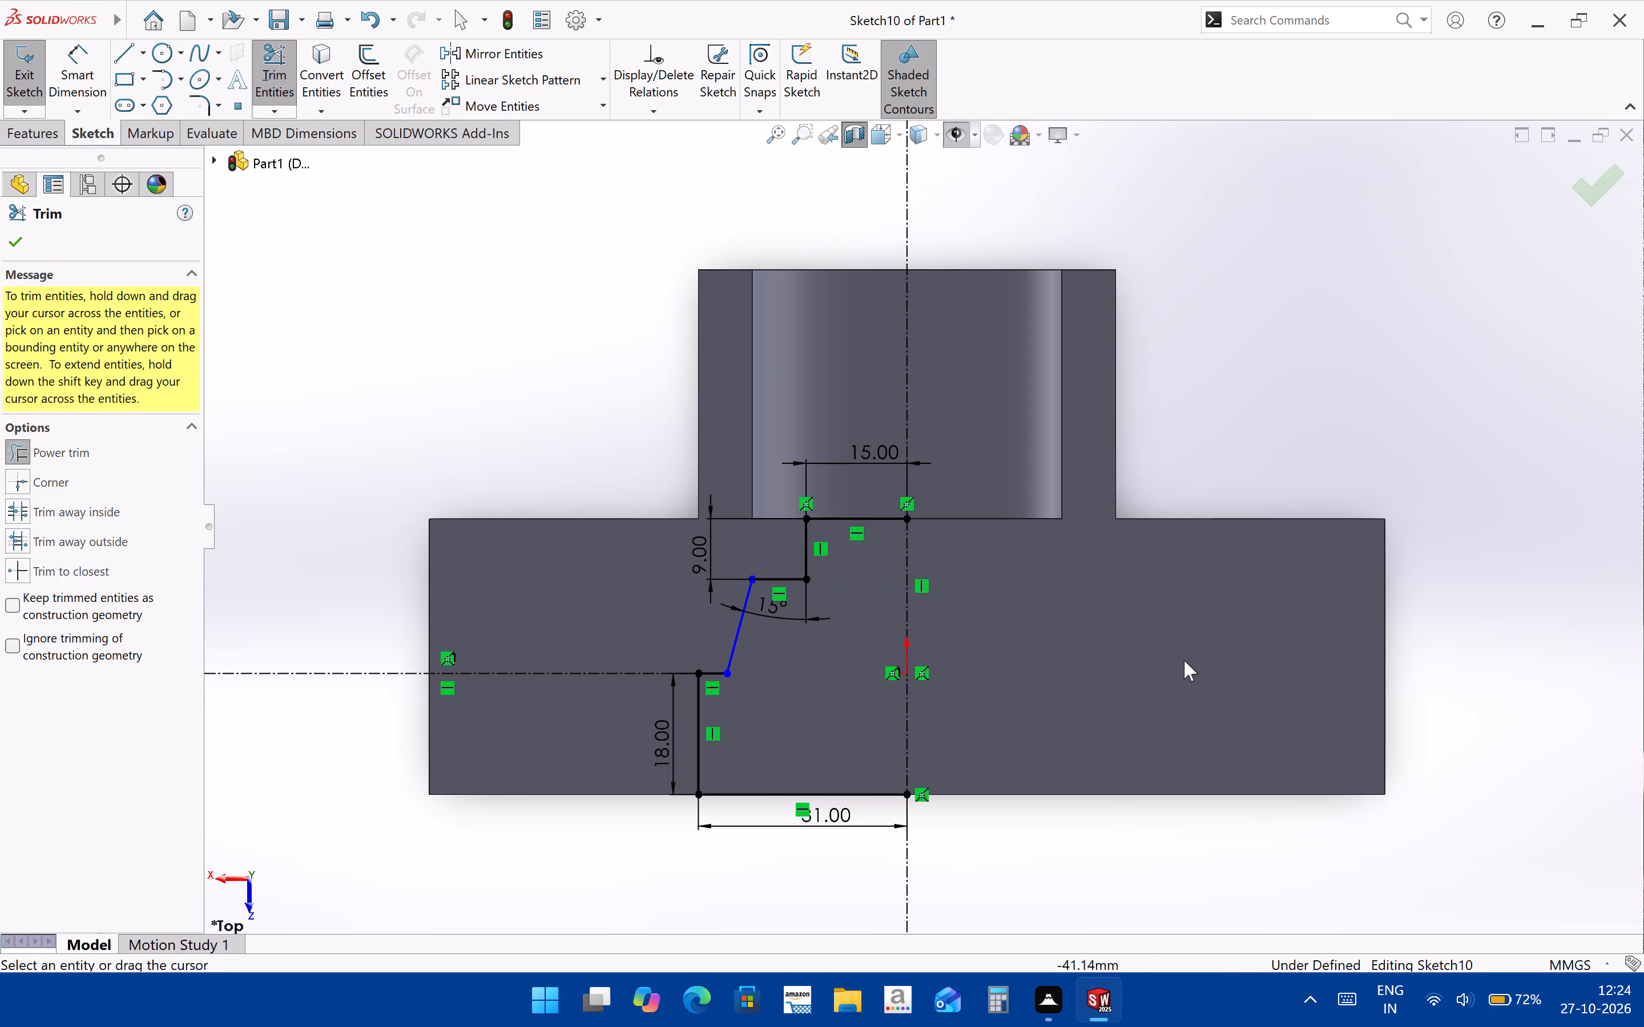
Close the recess profile with a 41 mm vertical line along the centerline, joining the inner ends of its two outermost horizontal edges.
click(126, 48)
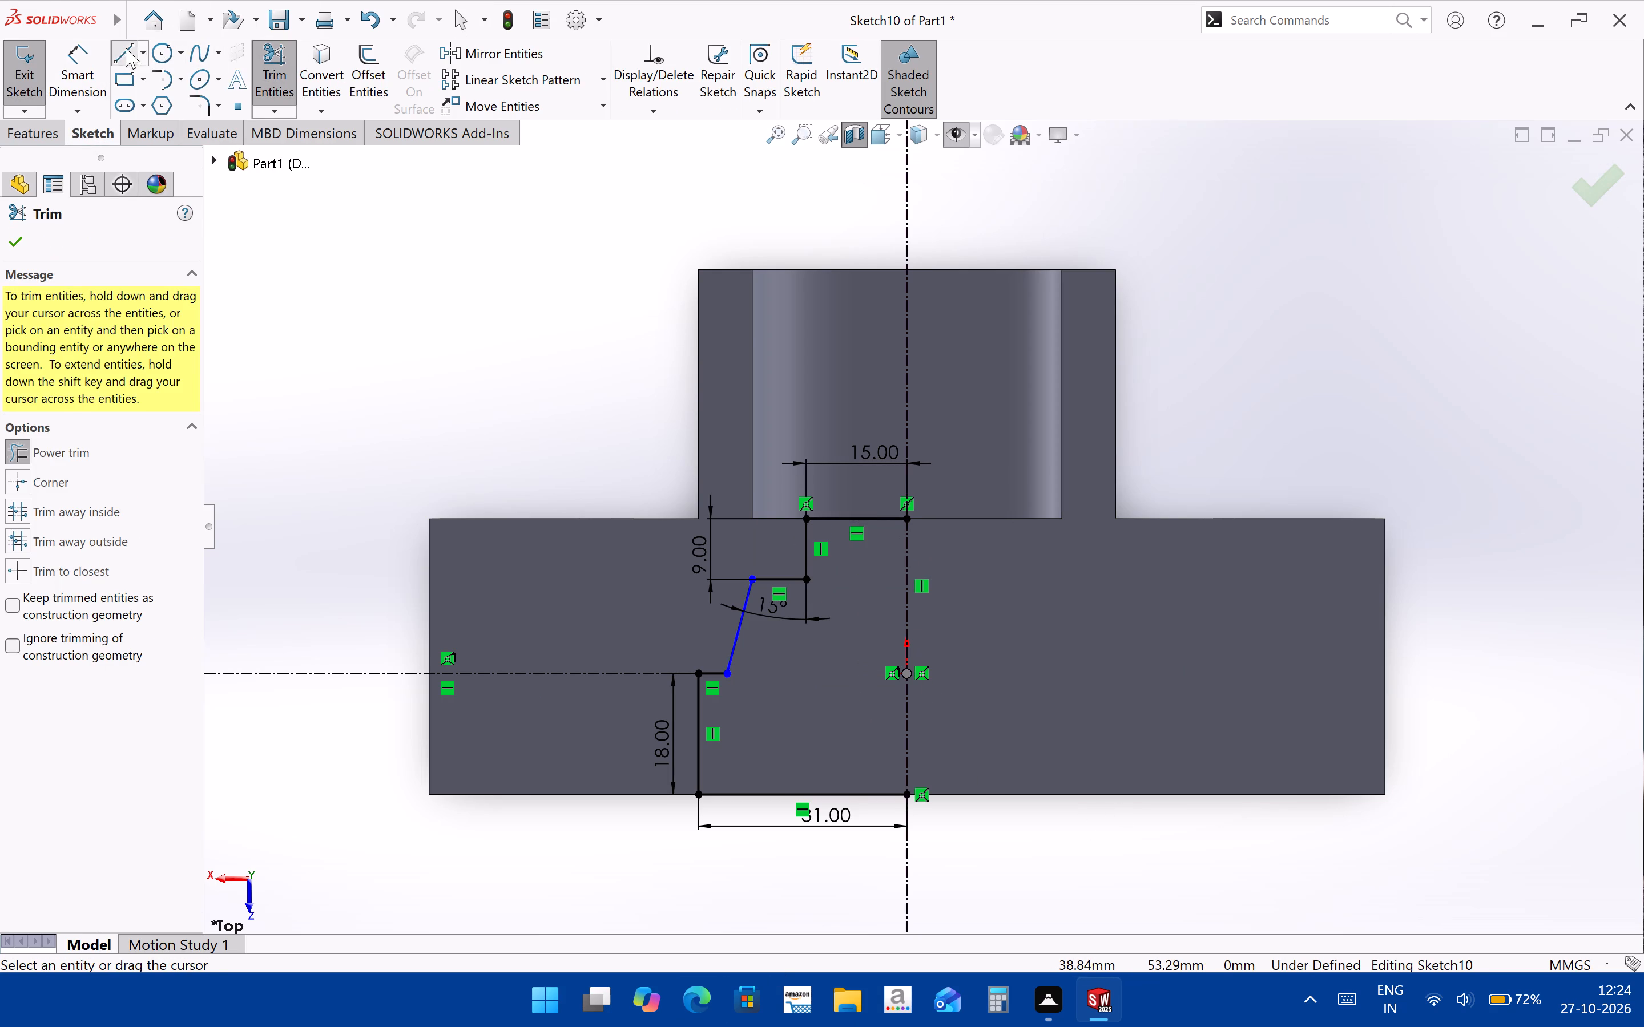
click(909, 520)
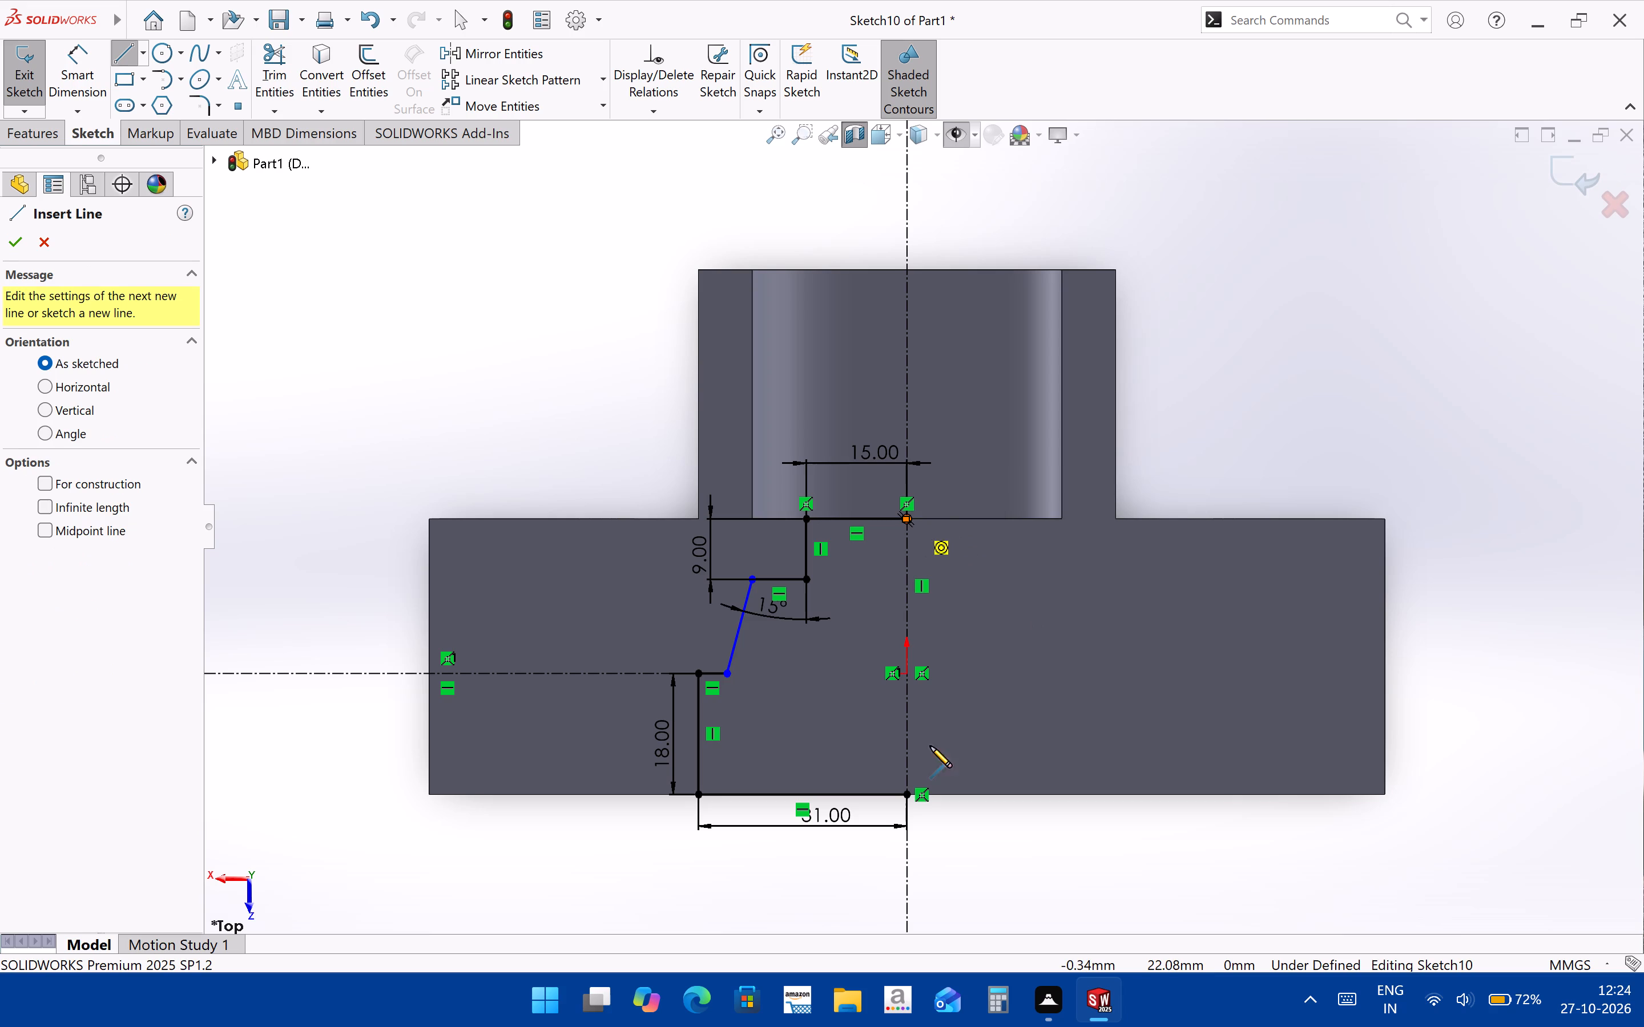
click(908, 796)
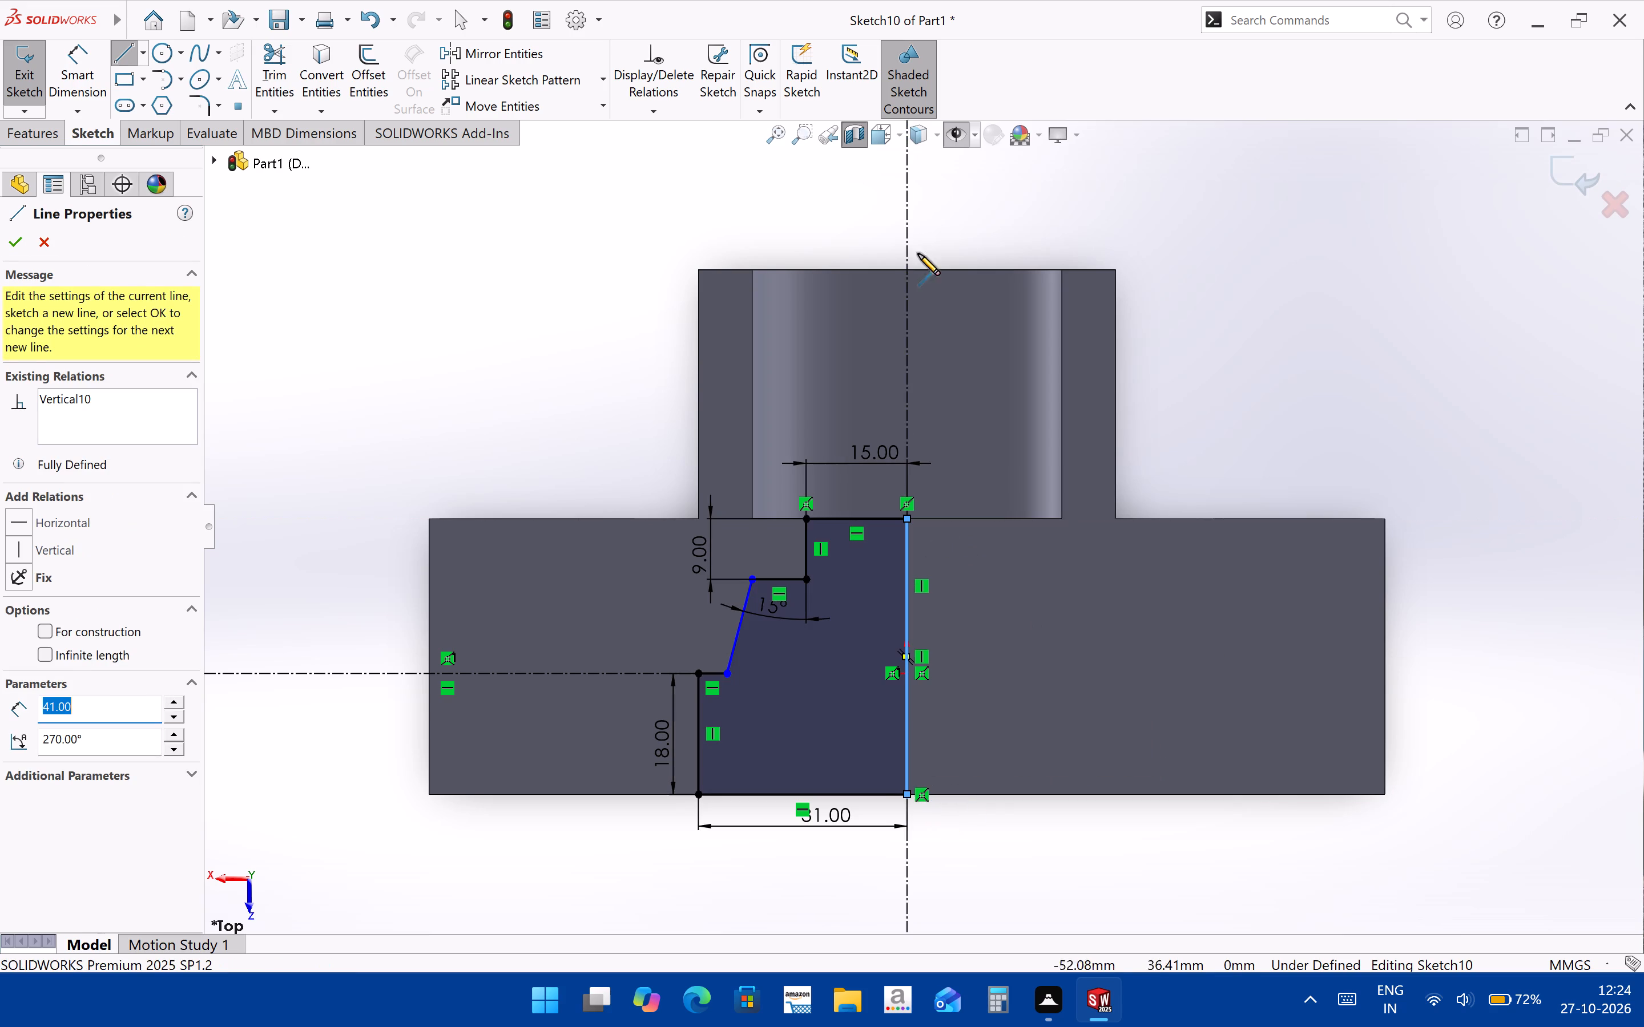
Revolve-cut the closed recess profile 360° about its vertical line on the centerline, with no thin feature.
click(27, 139)
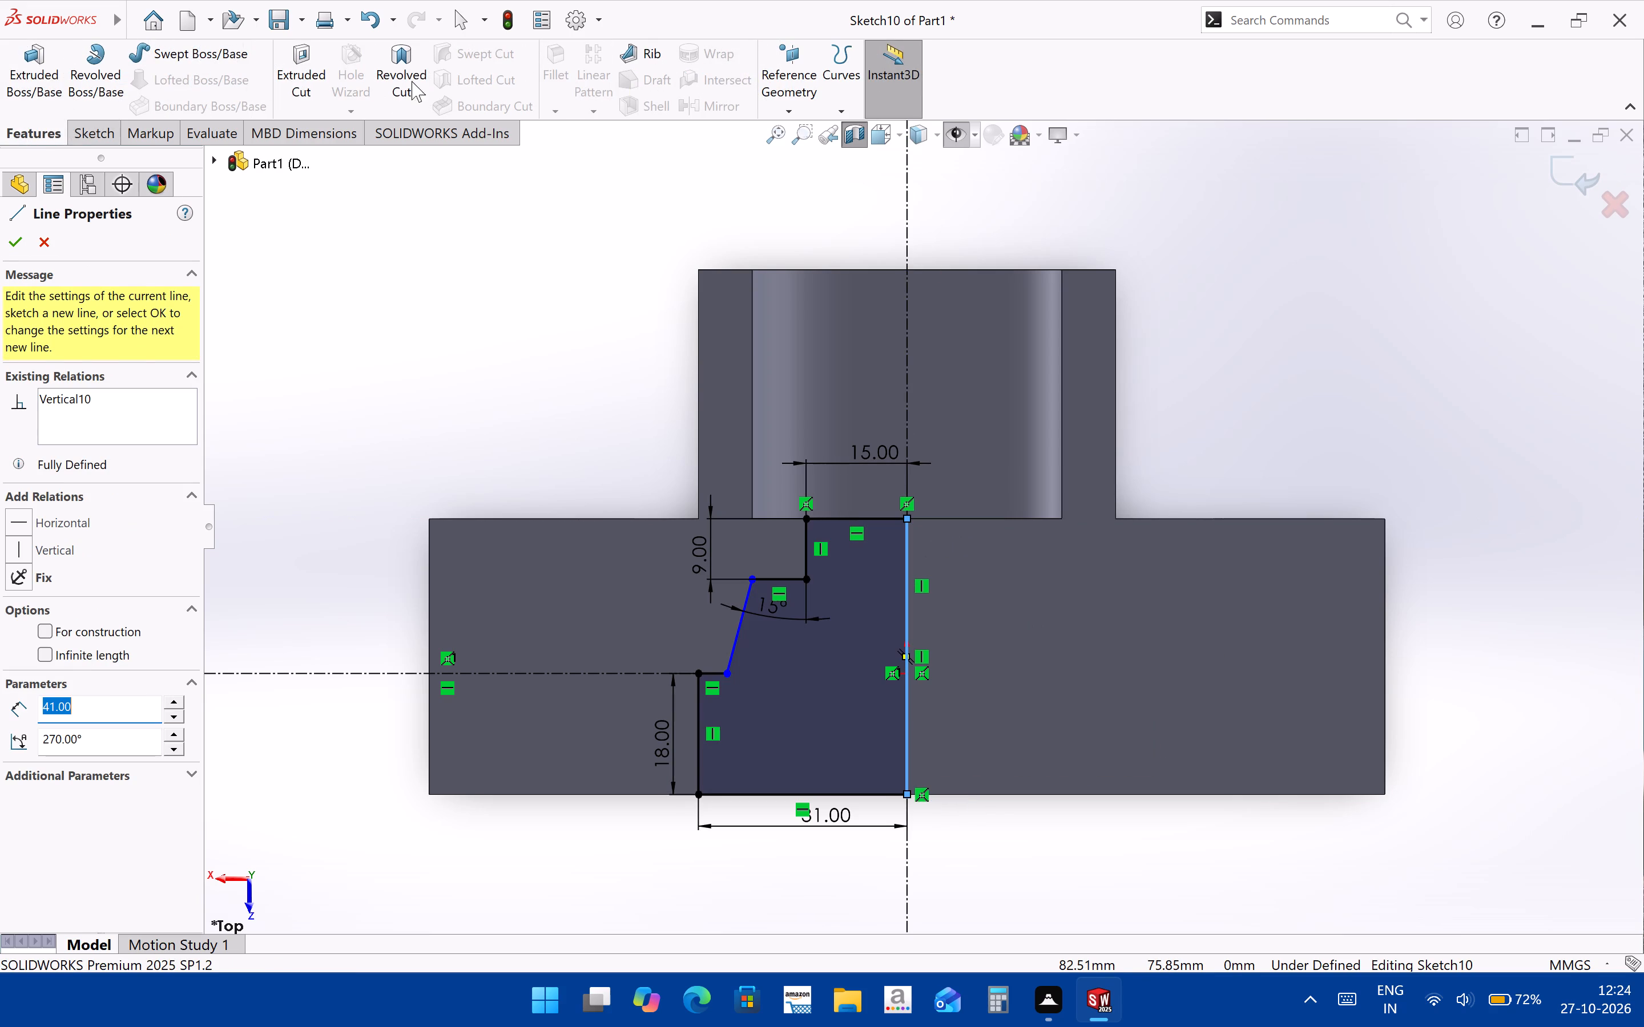
click(412, 80)
scroll(899, 679, up, 2)
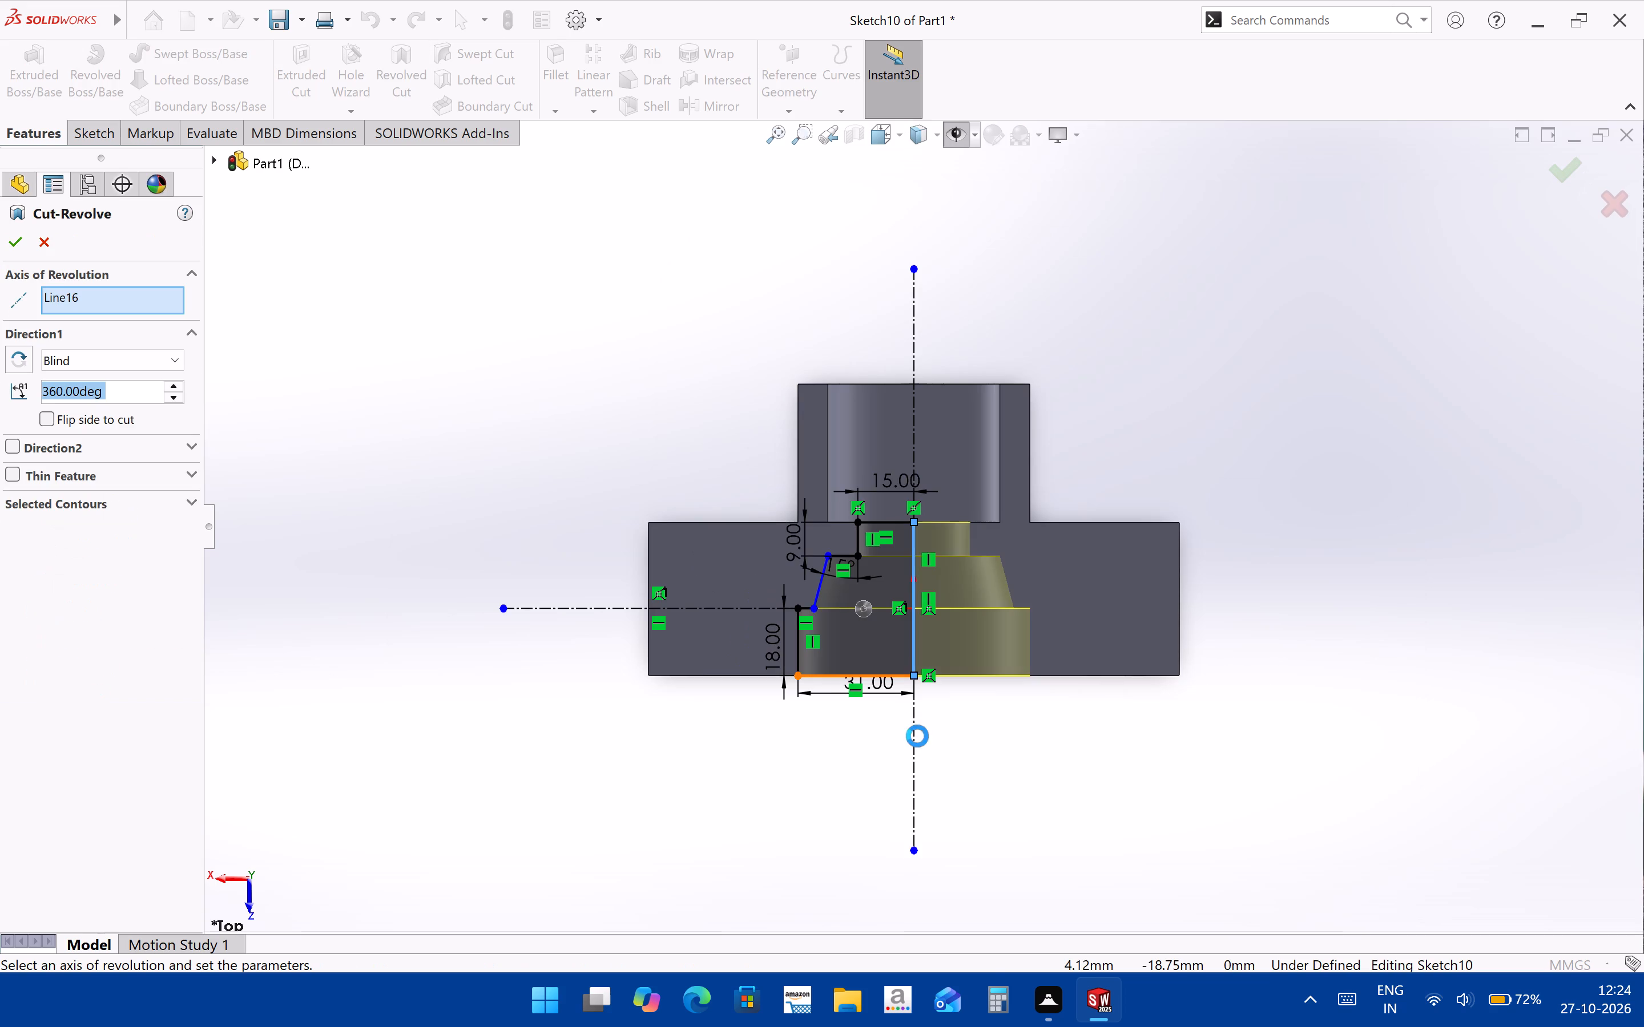
middle_drag(920, 737, 962, 793)
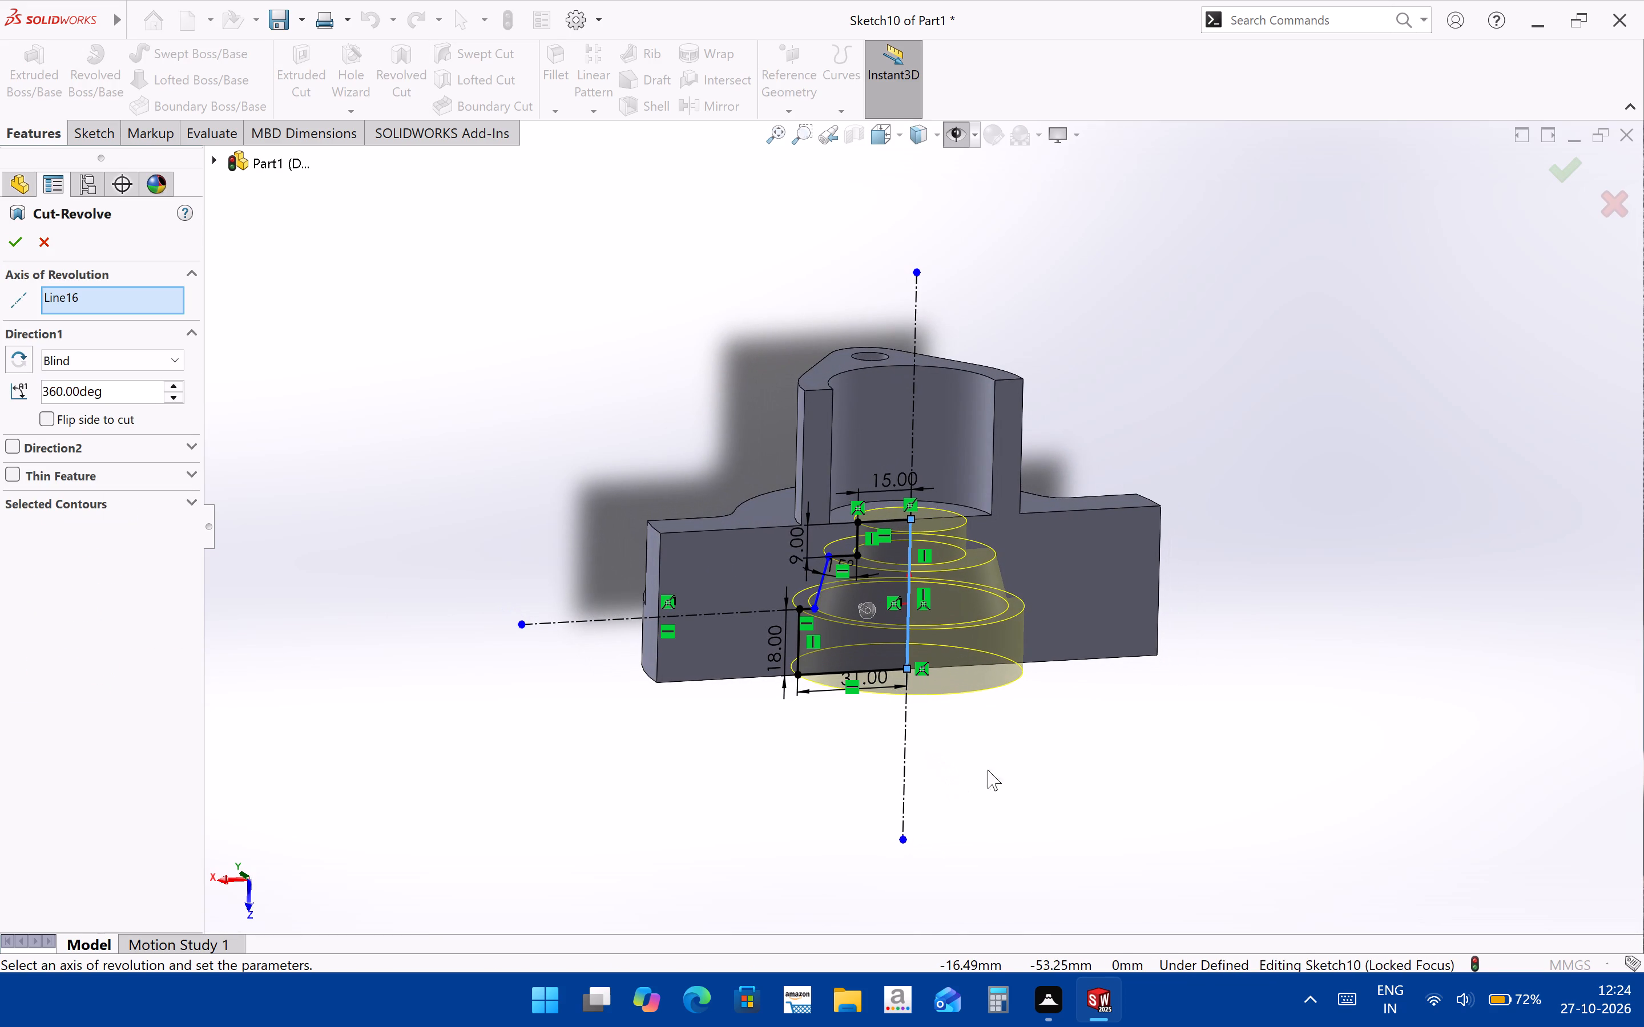
click(1556, 177)
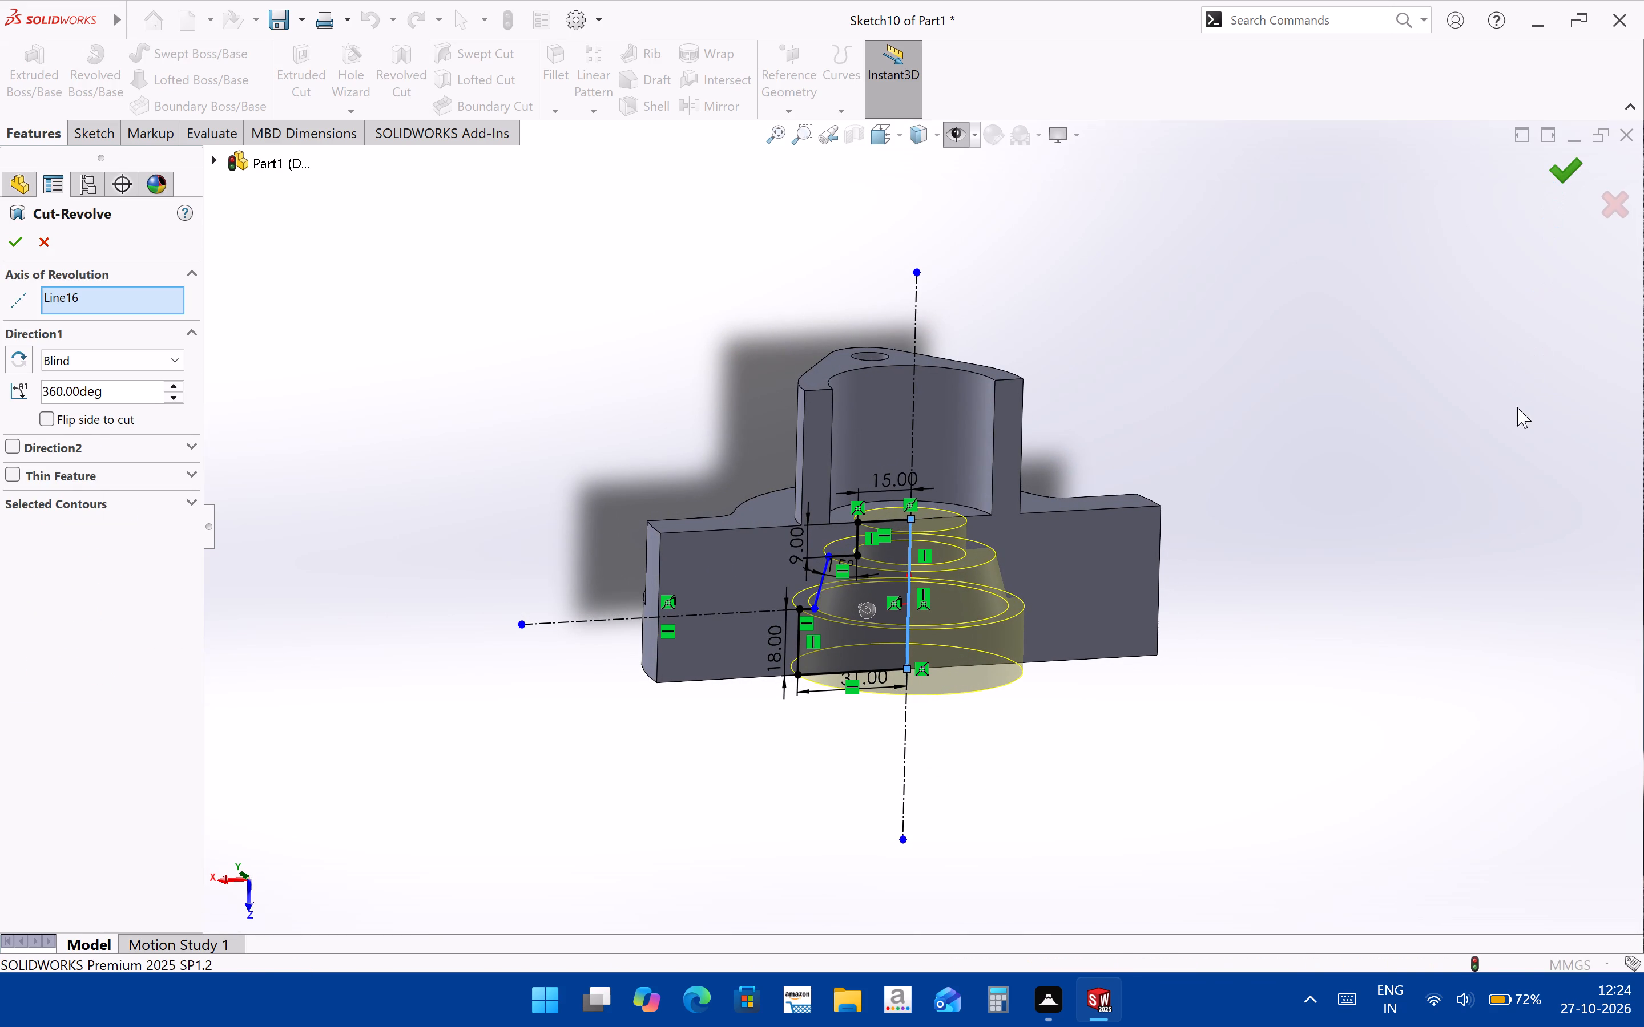
scroll(857, 580, down, 3)
middle_drag(938, 654, 912, 636)
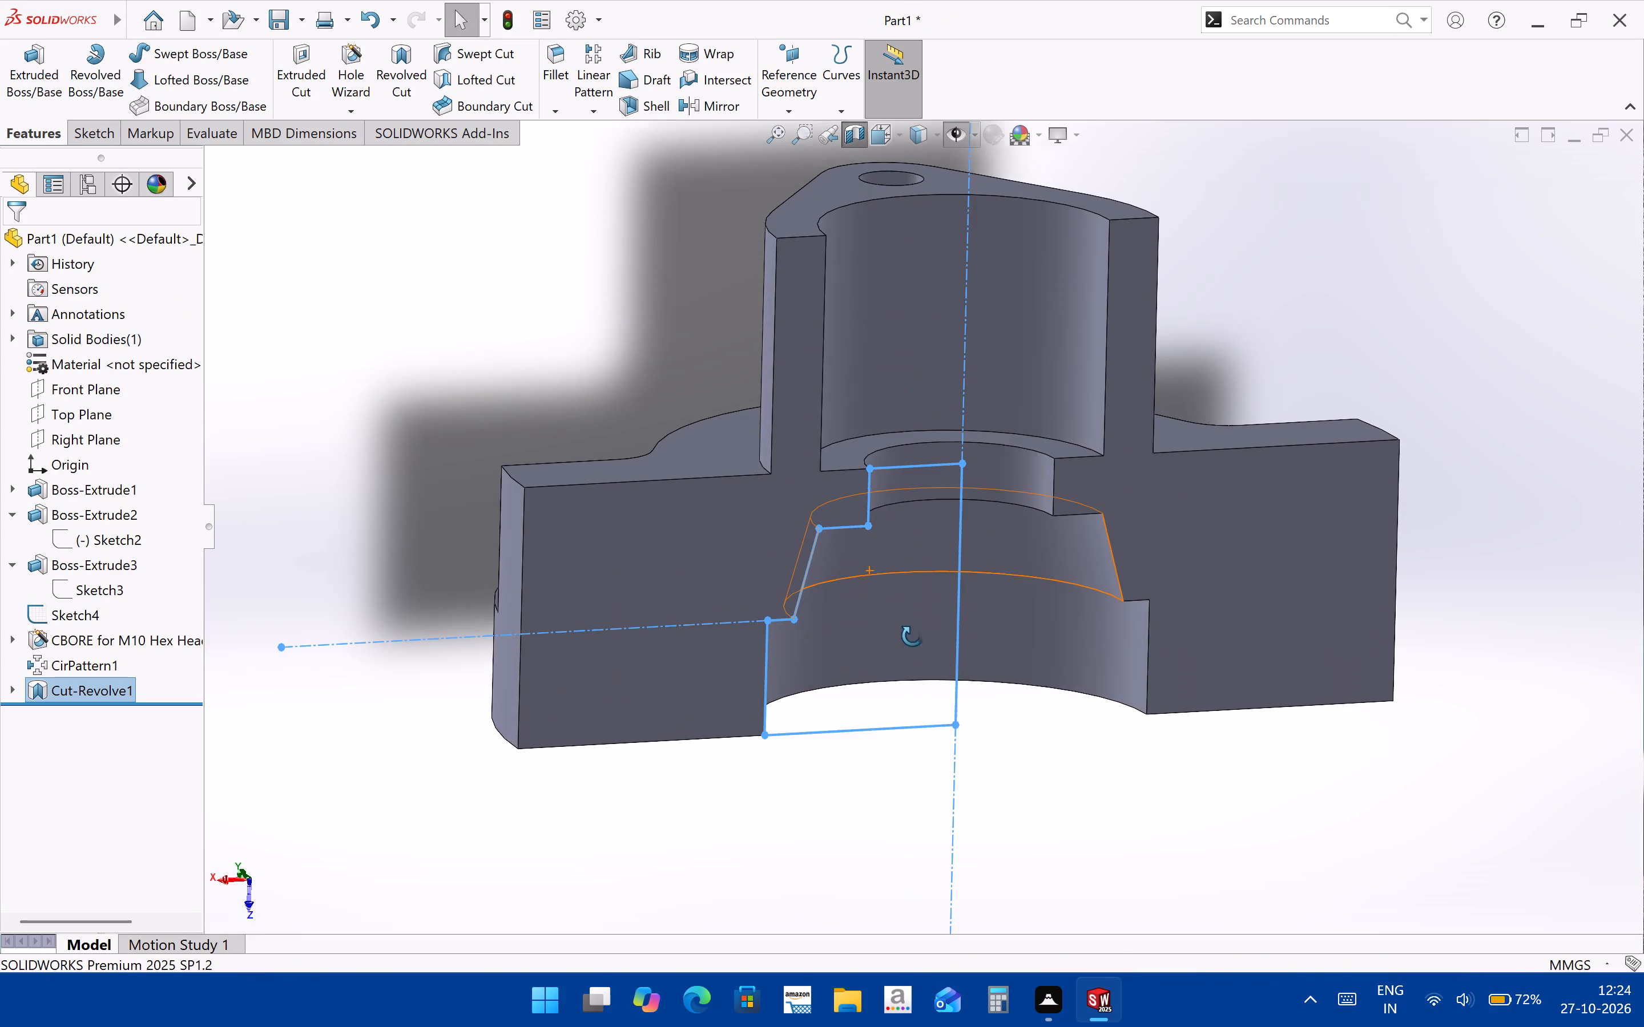
middle_drag(912, 636, 962, 600)
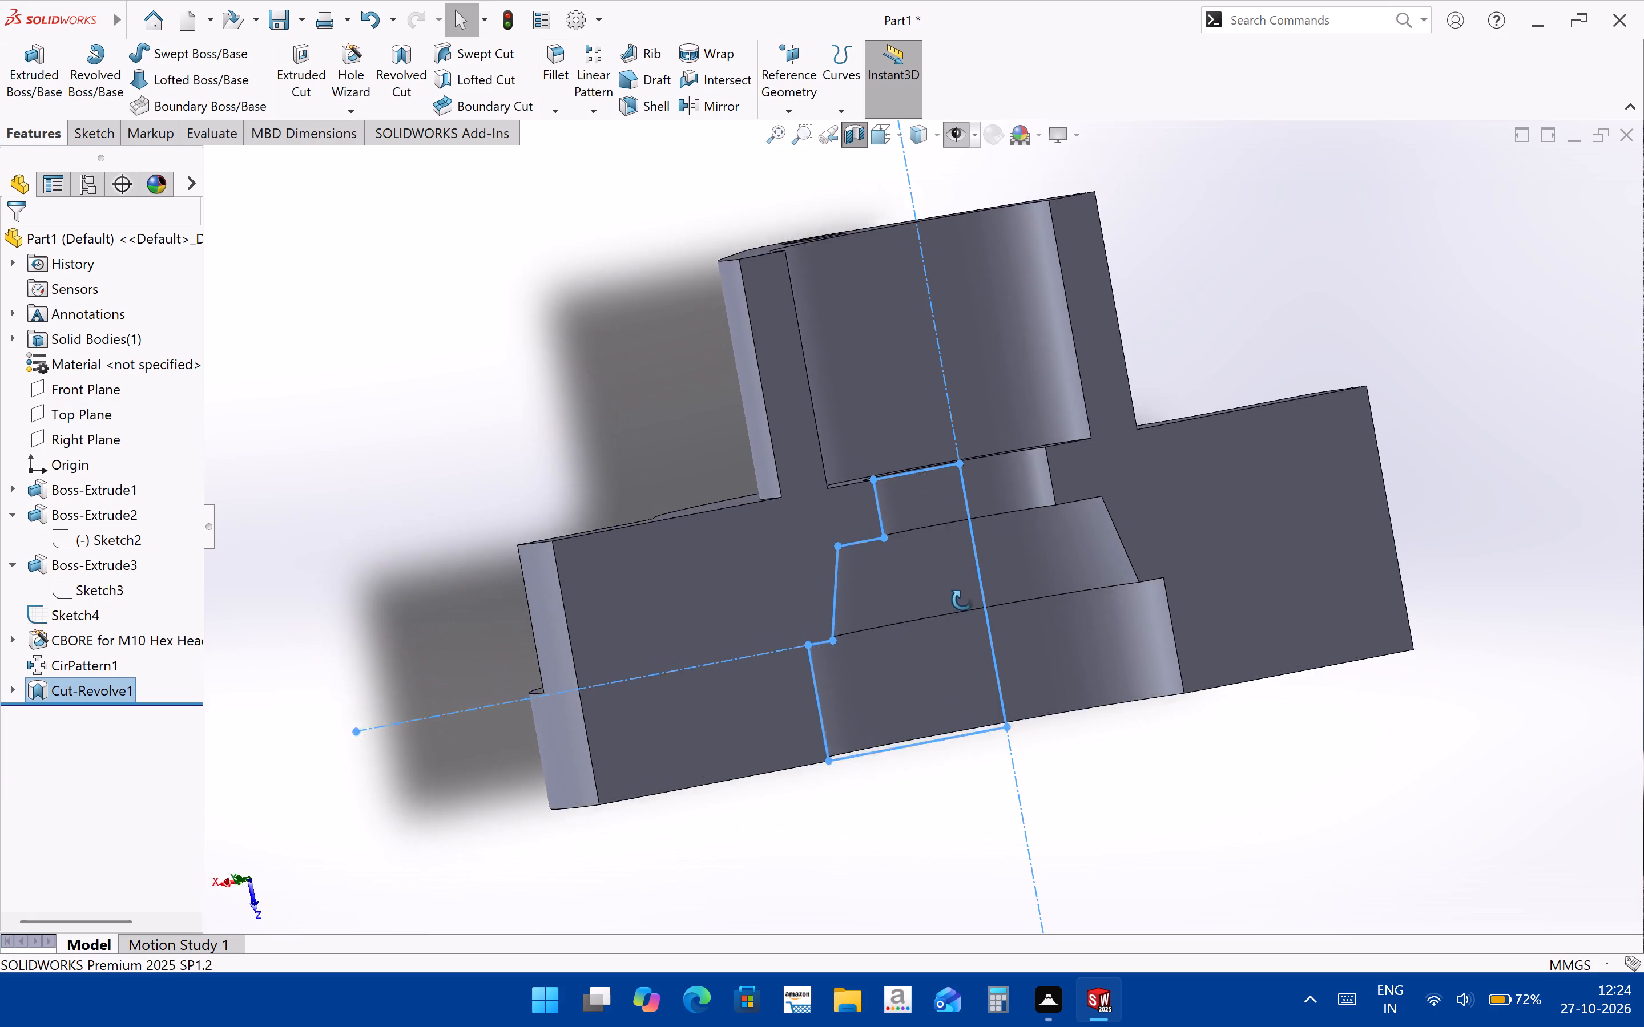
middle_drag(962, 600, 977, 624)
Reopen the revolved cut's definition to review its axis, angle and previewed recess shape.
click(68, 694)
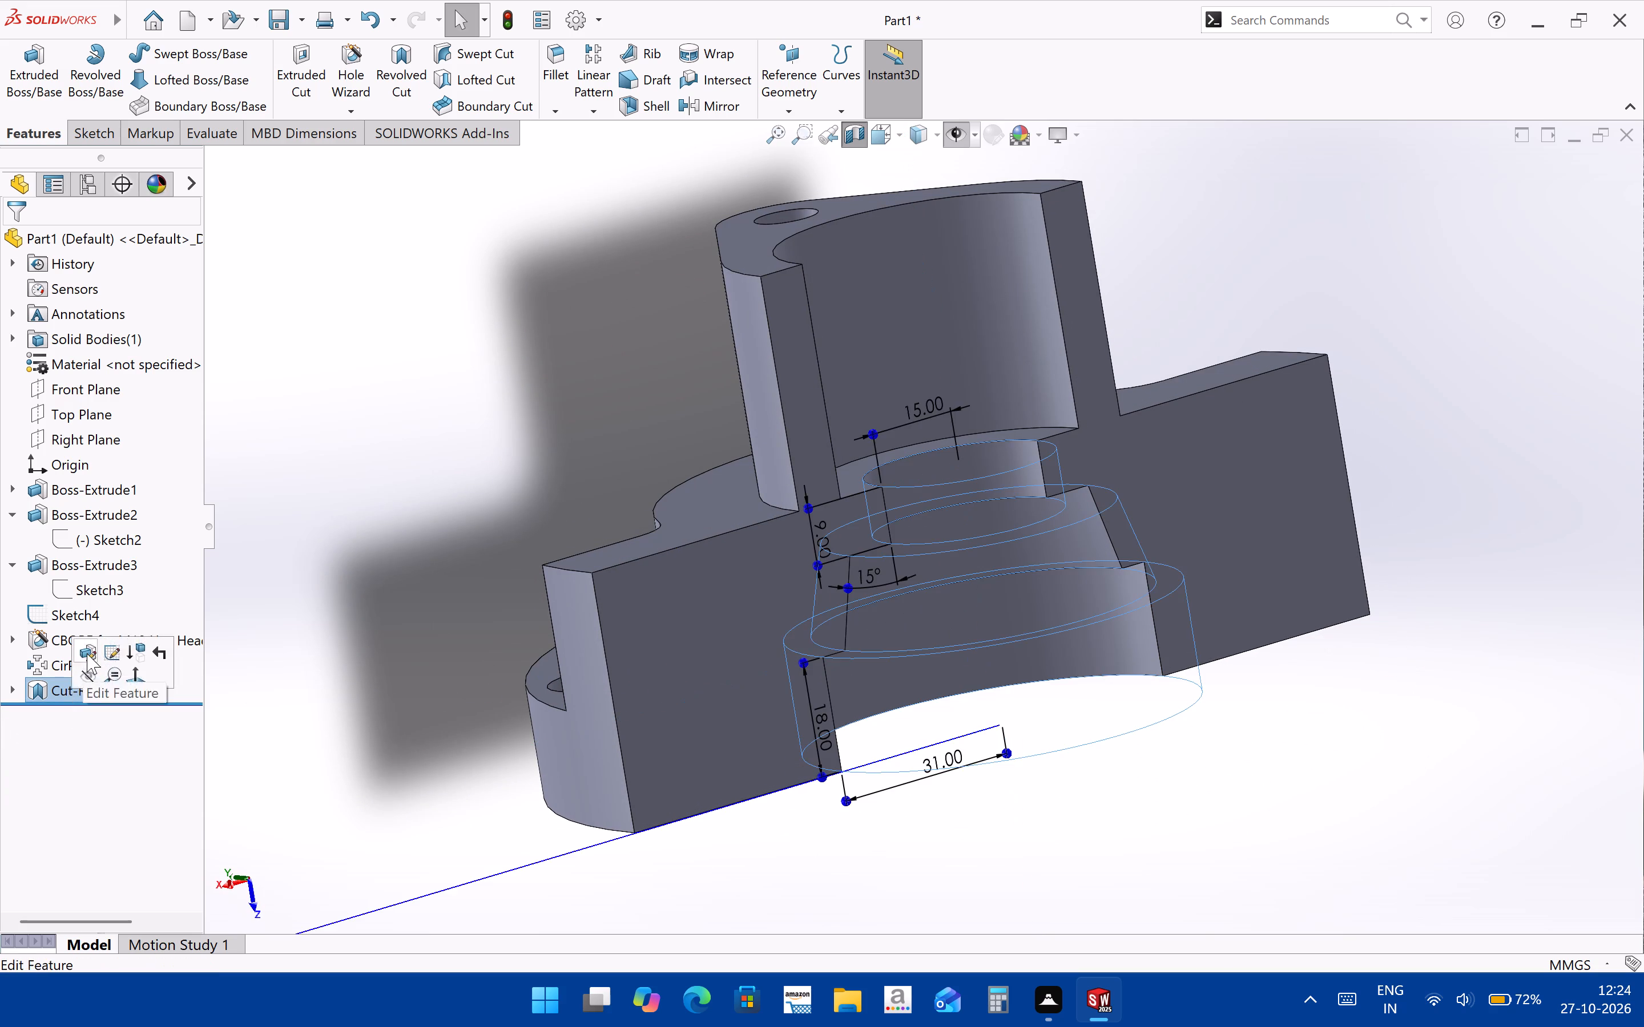
click(87, 653)
click(1260, 886)
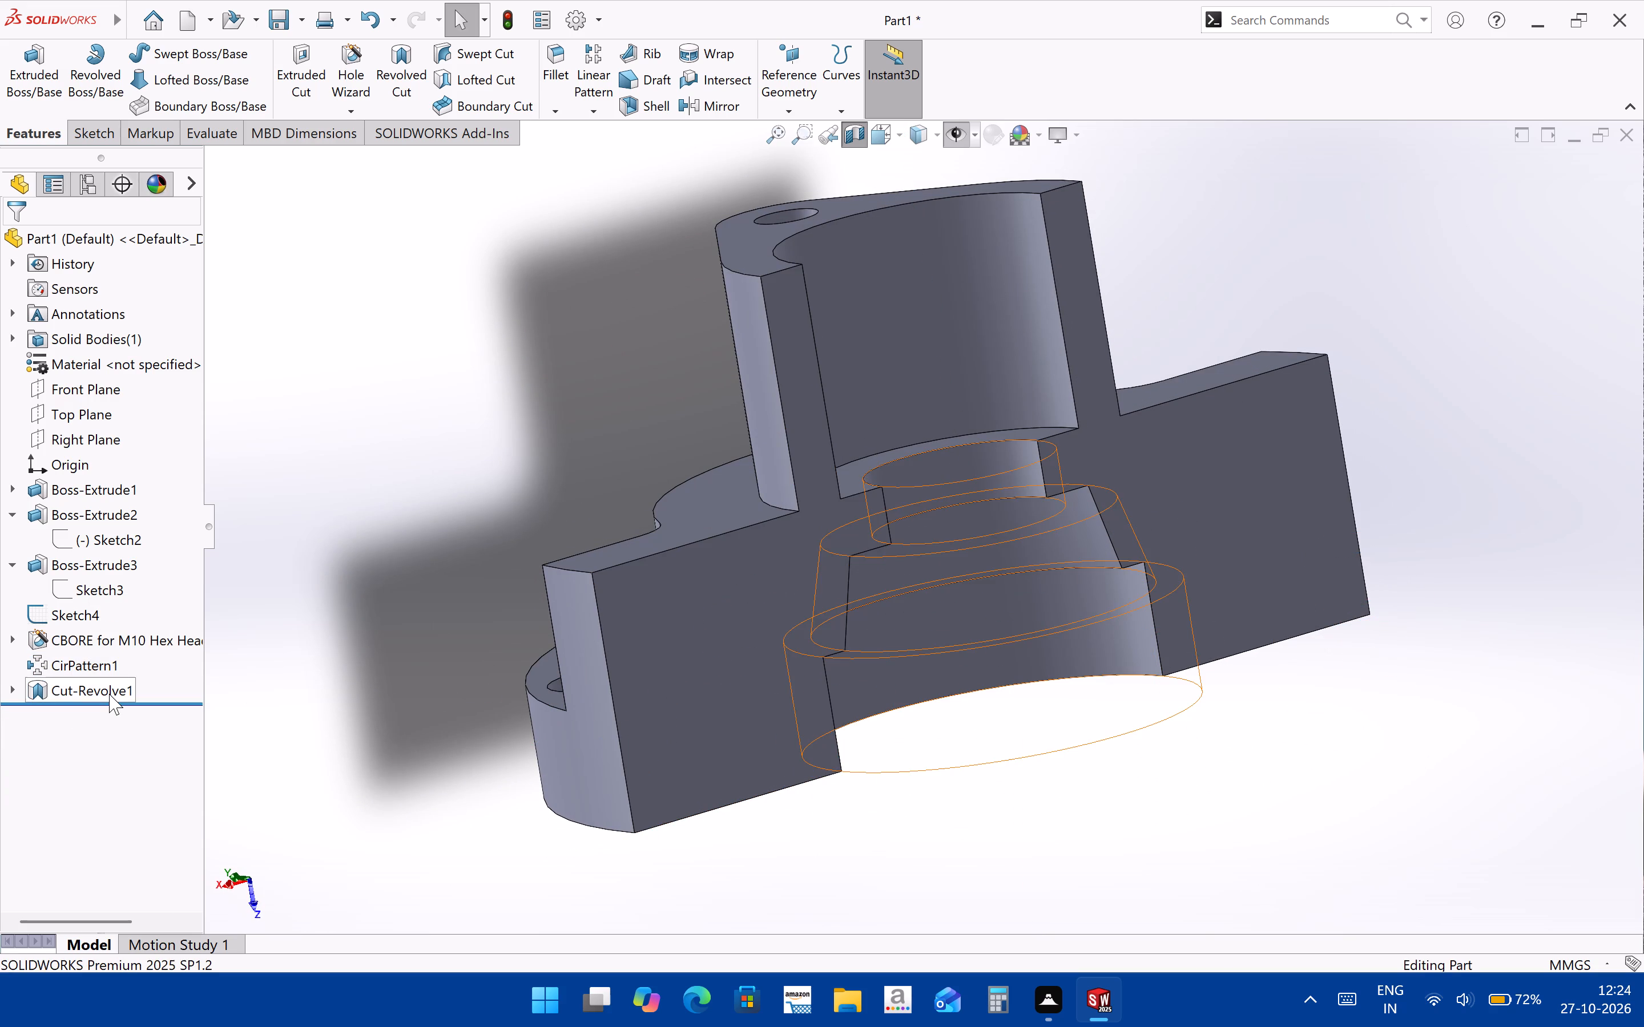
click(109, 694)
click(123, 659)
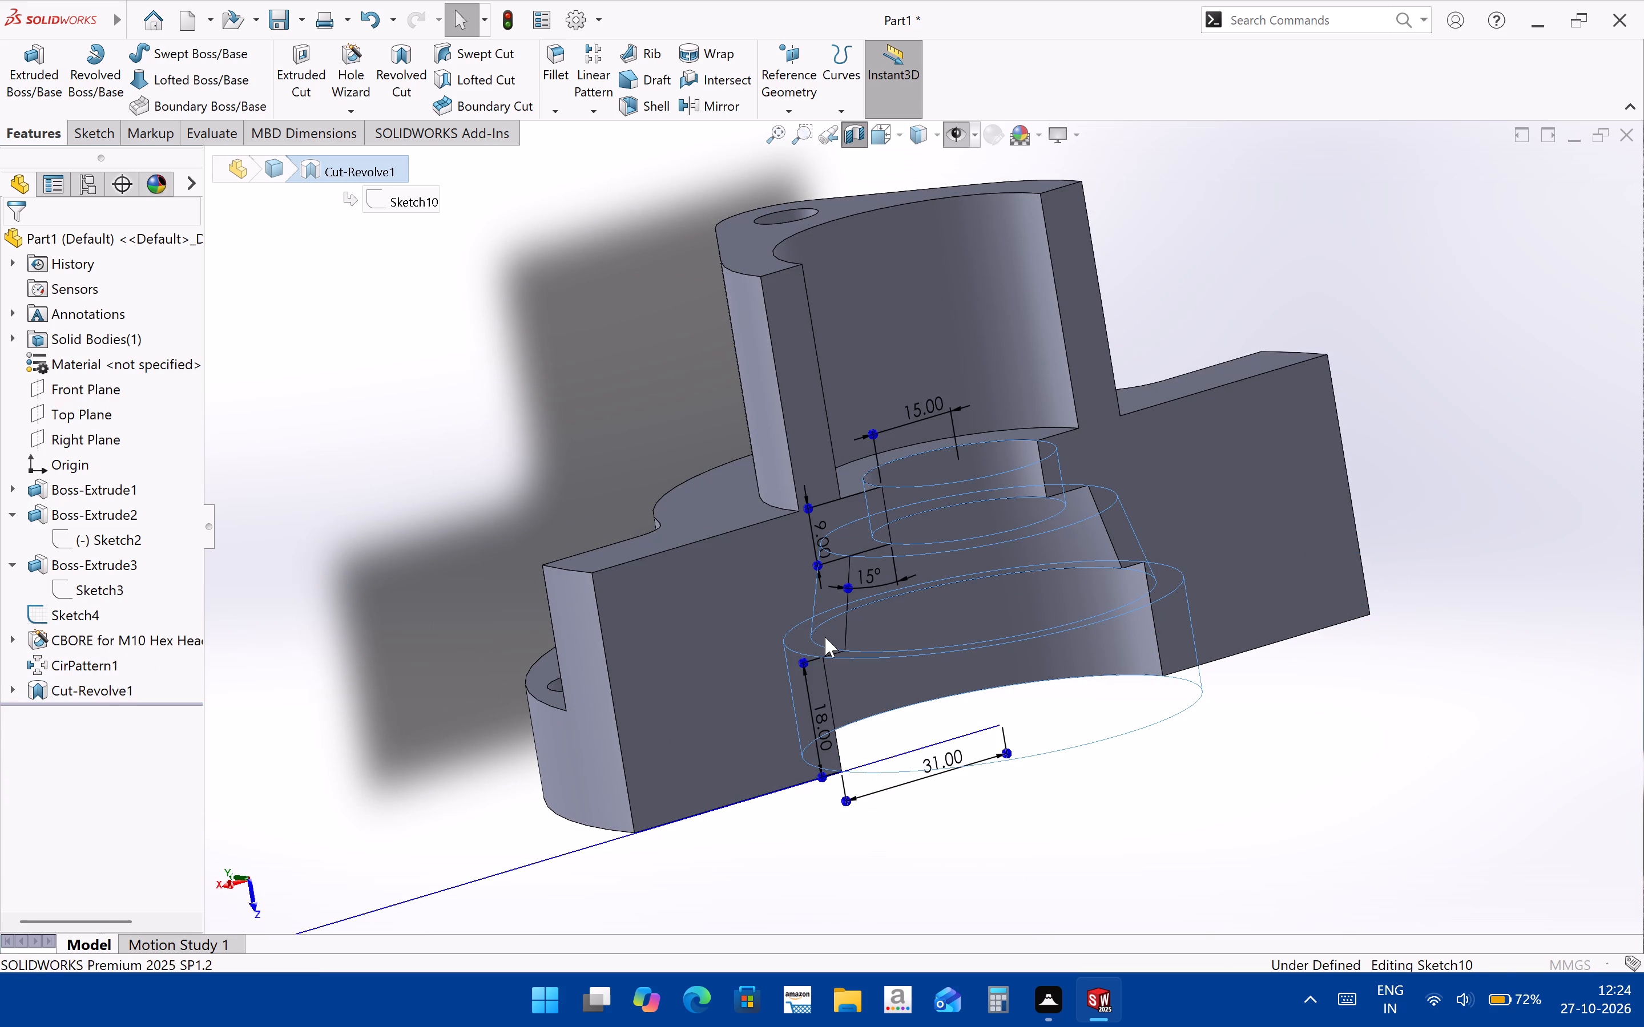
middle_drag(817, 629, 763, 629)
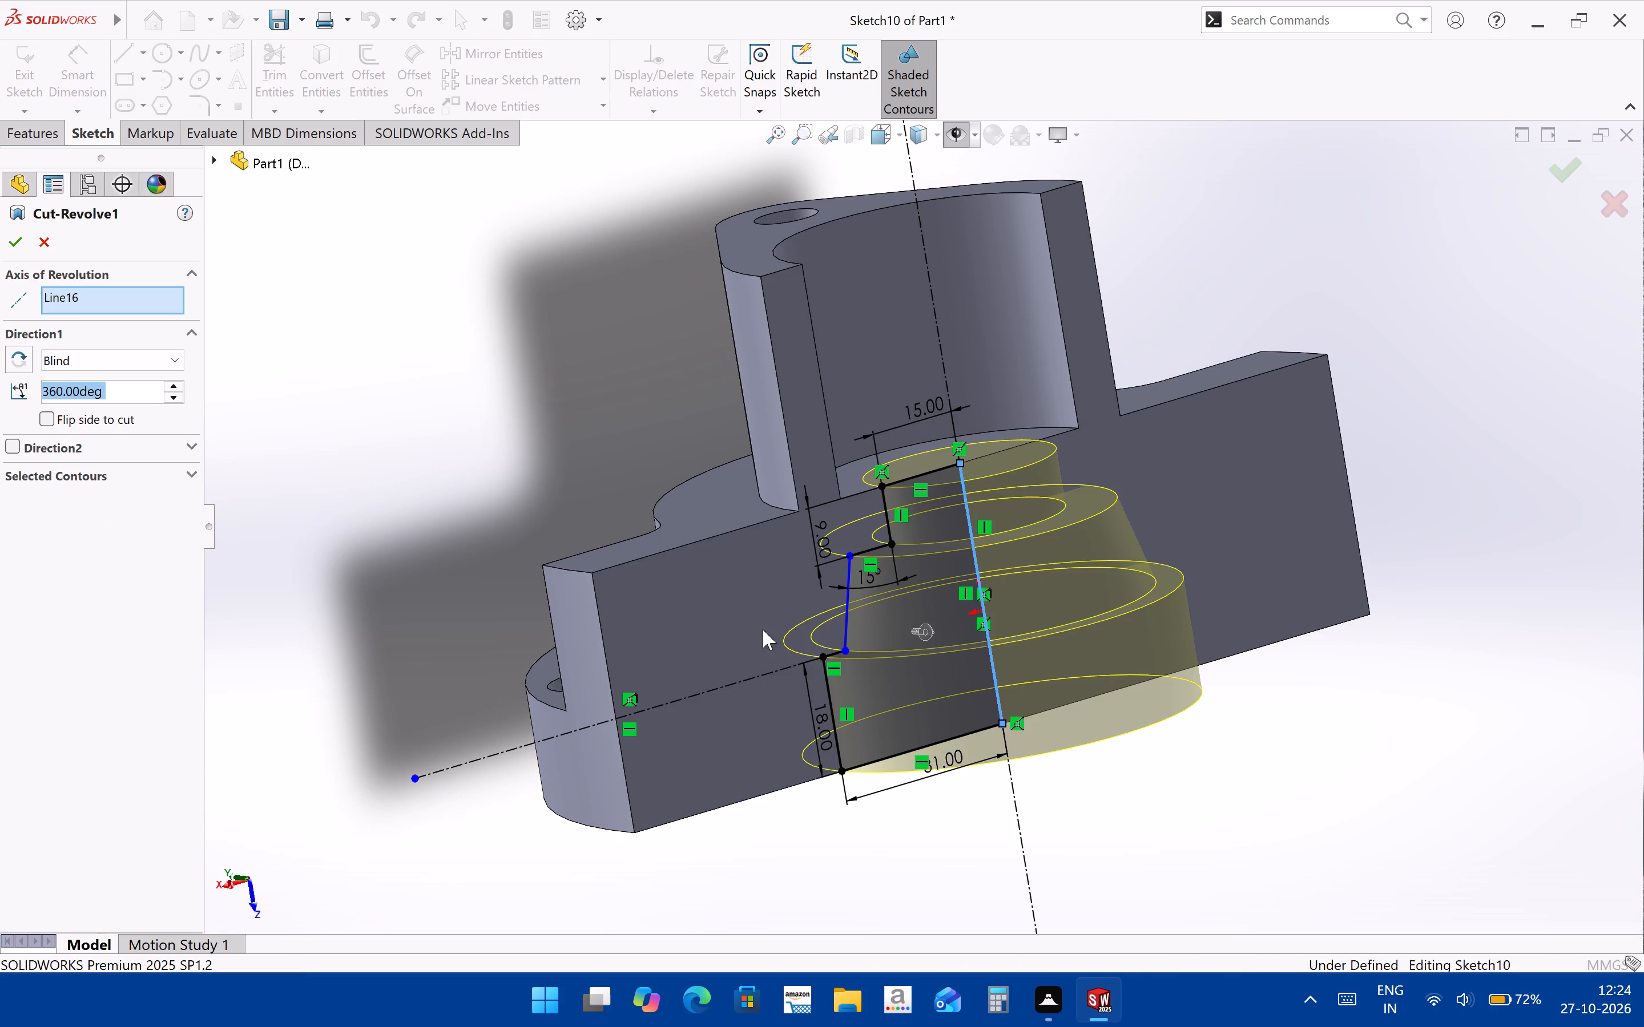
middle_drag(763, 629, 757, 648)
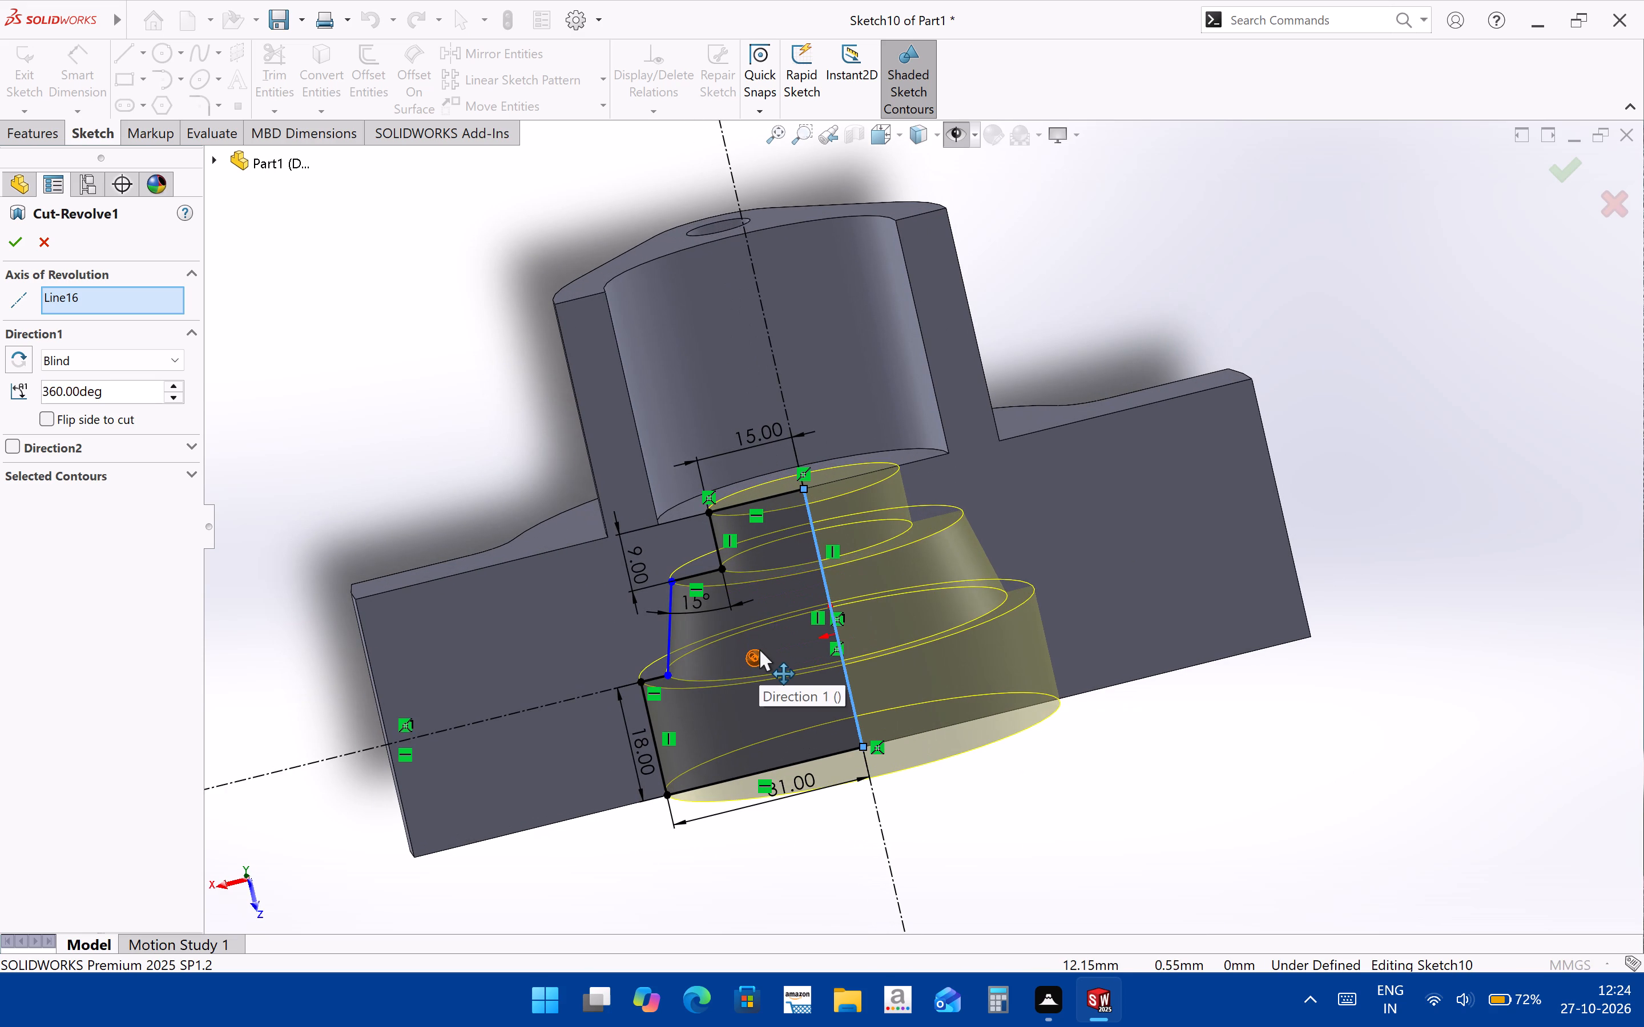
click(19, 242)
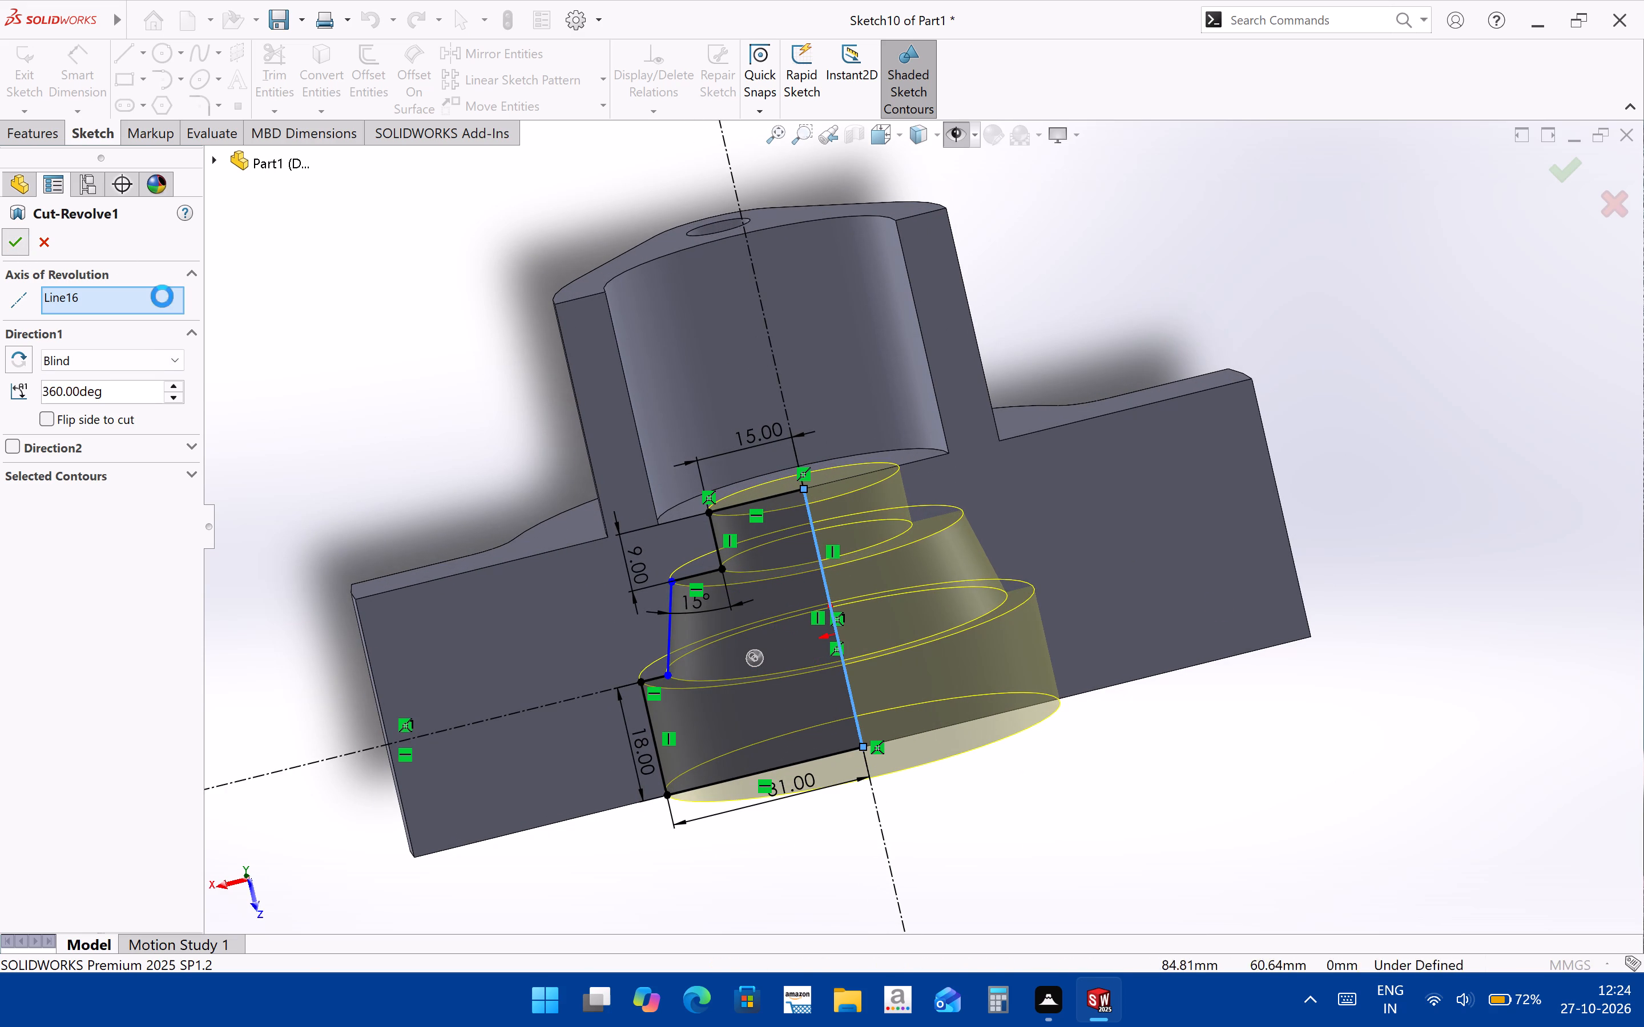
Turn off the section view and inspect the complete housing from the boss side and the recessed flange side.
middle_drag(932, 714, 925, 698)
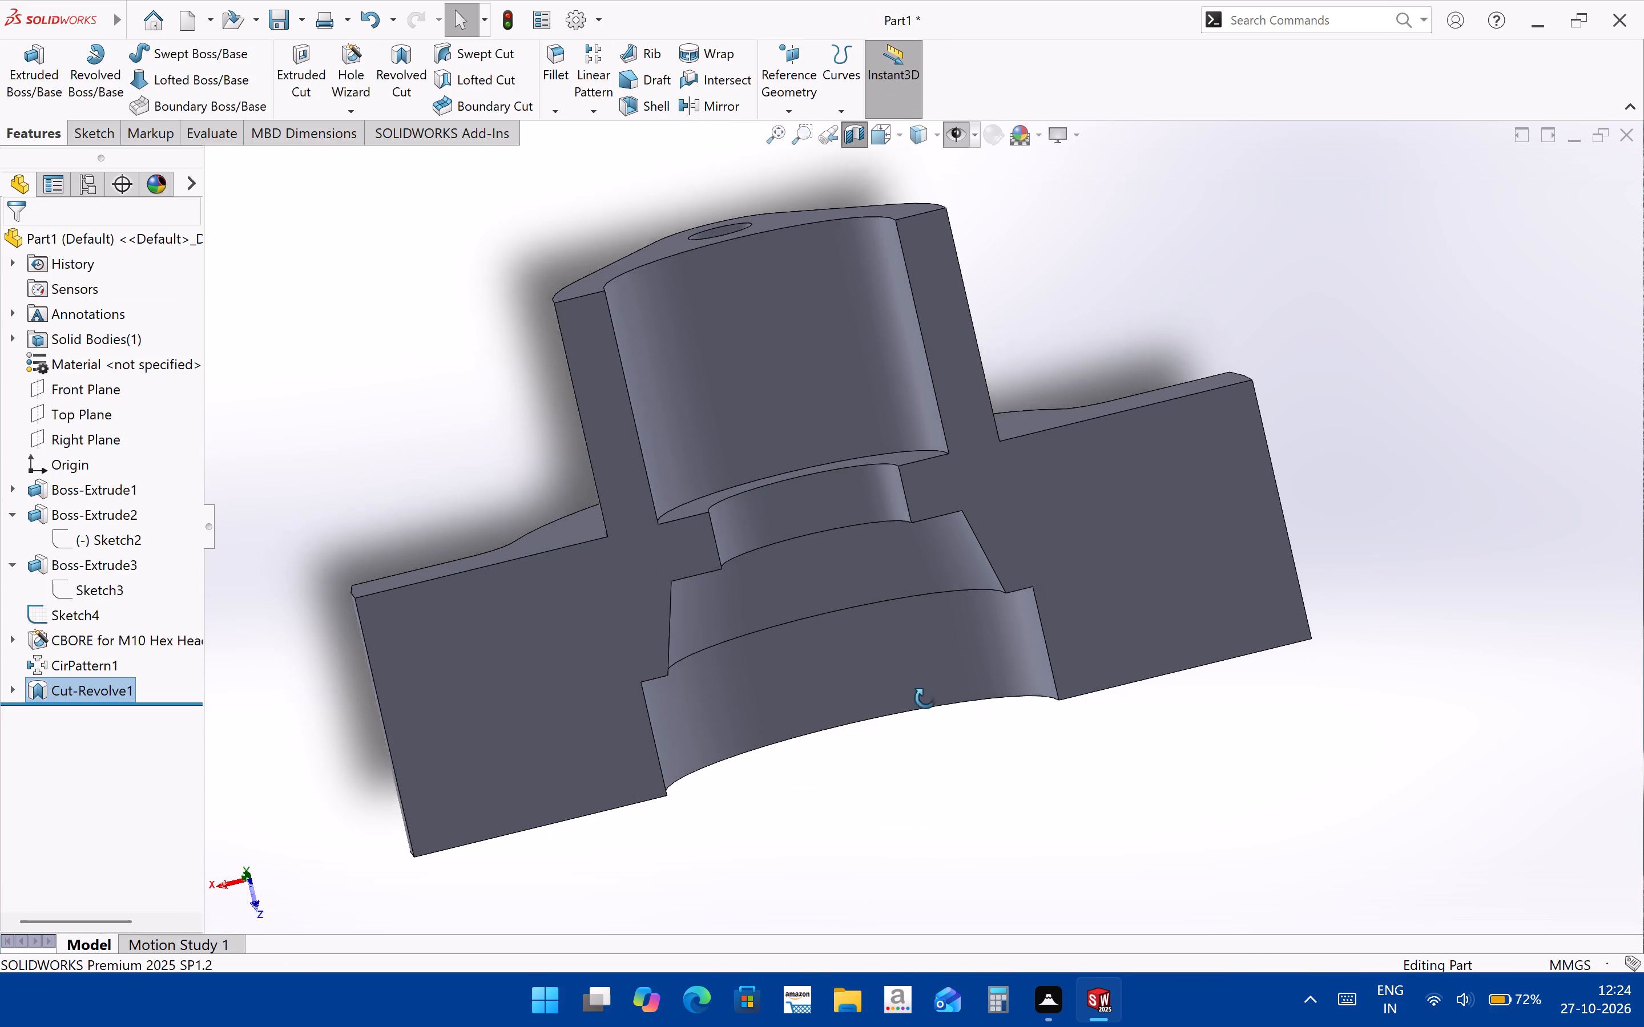
middle_drag(925, 698, 948, 965)
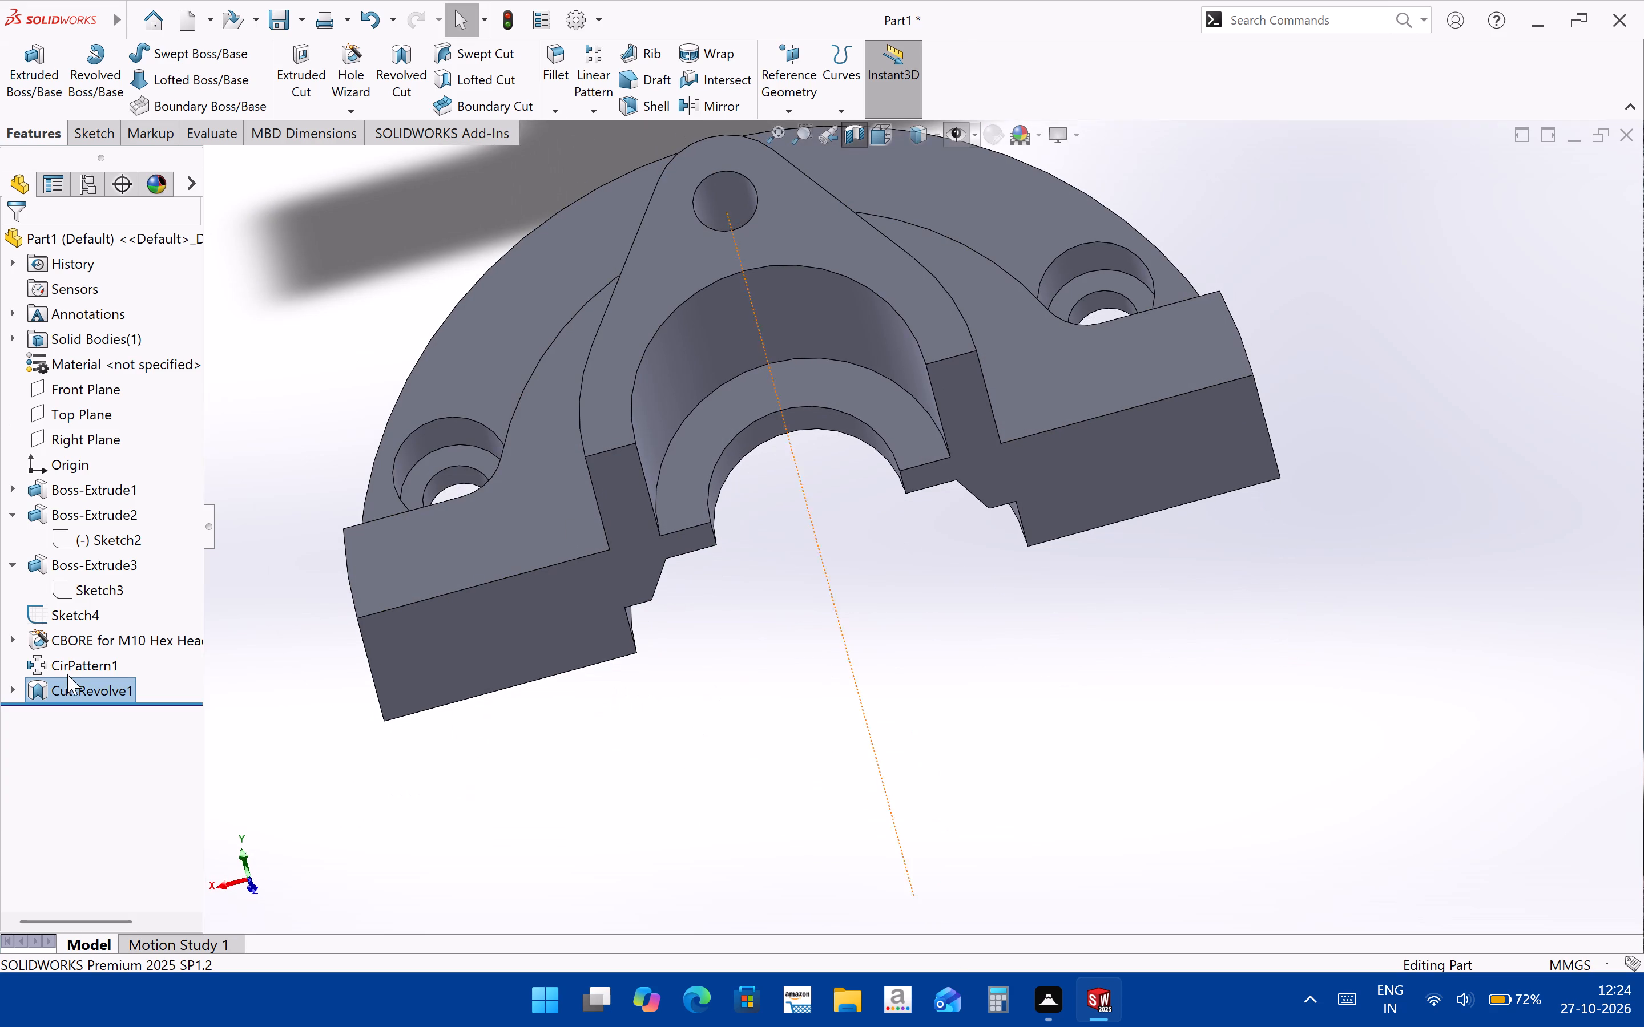
click(845, 135)
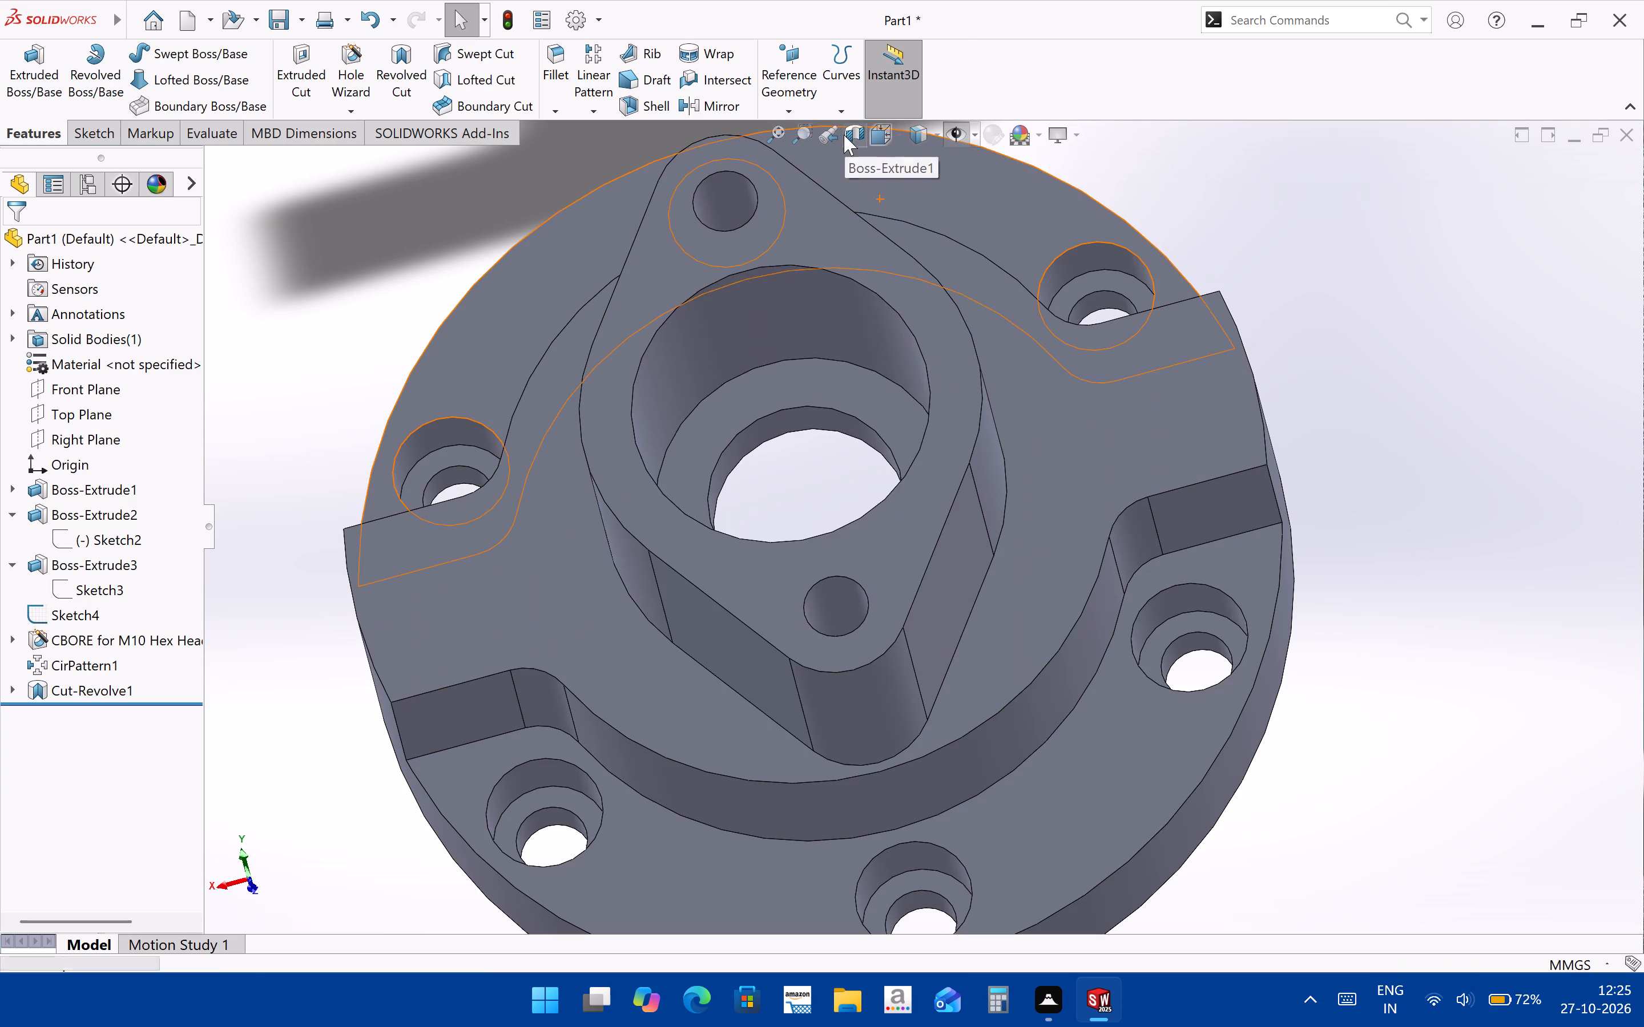
click(1401, 622)
scroll(1445, 624, up, 3)
middle_drag(1256, 652, 1009, 417)
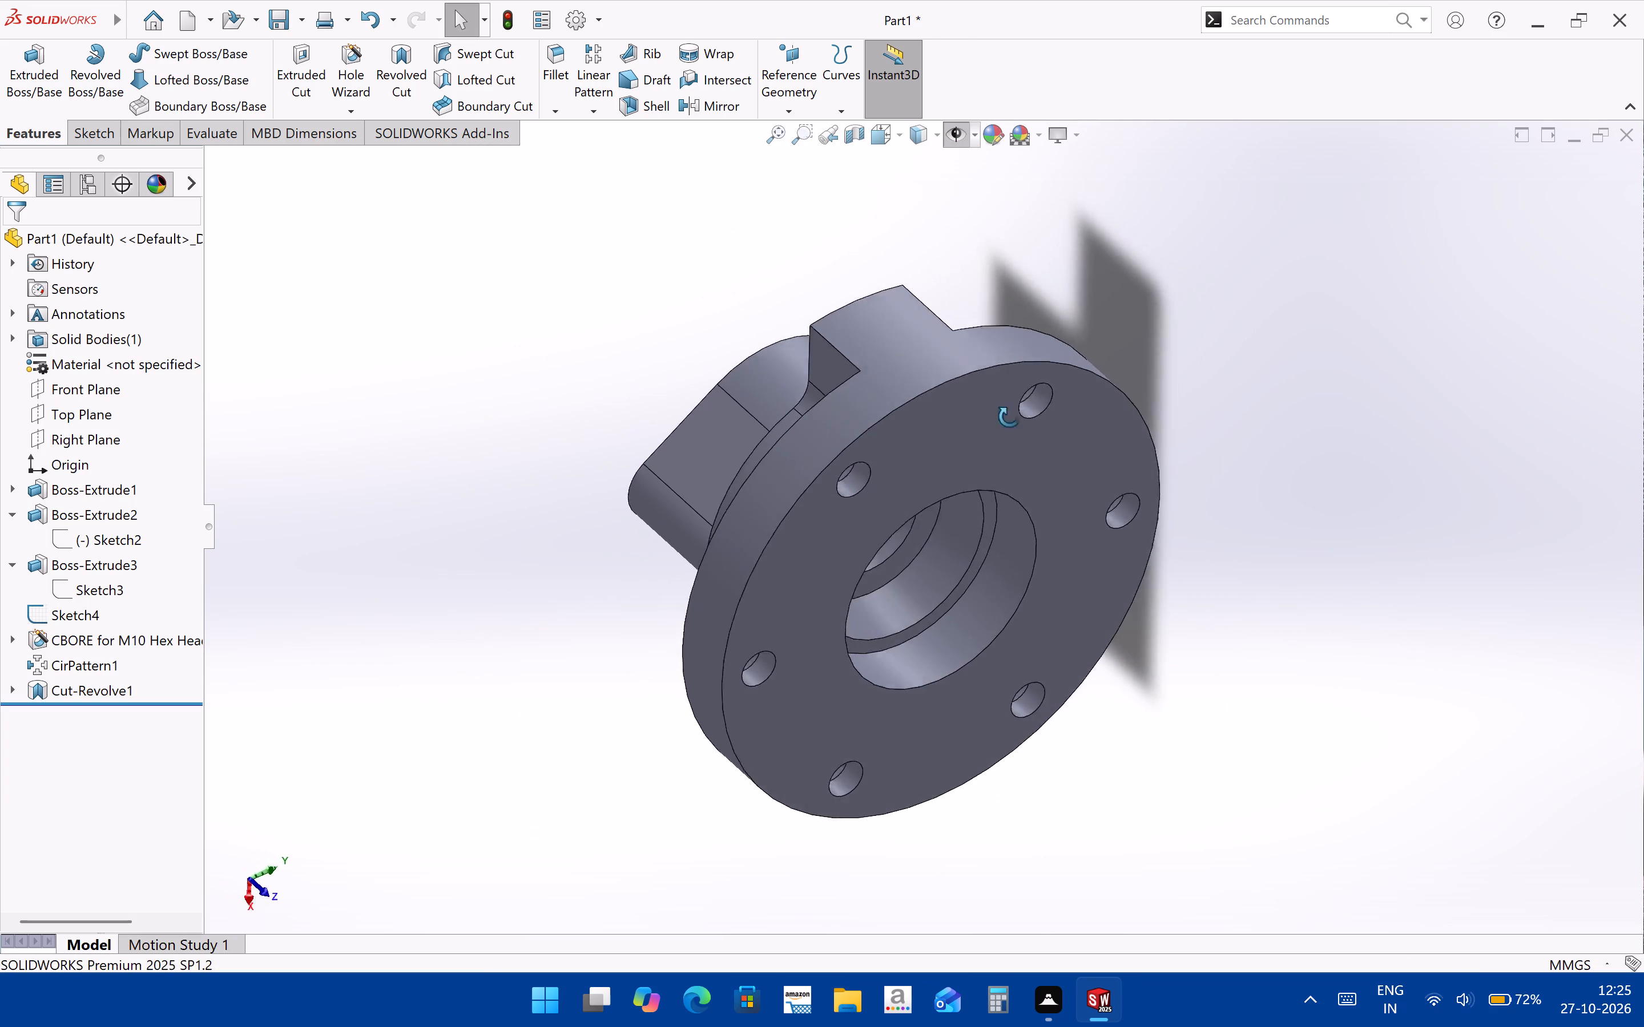
middle_drag(1009, 417, 948, 514)
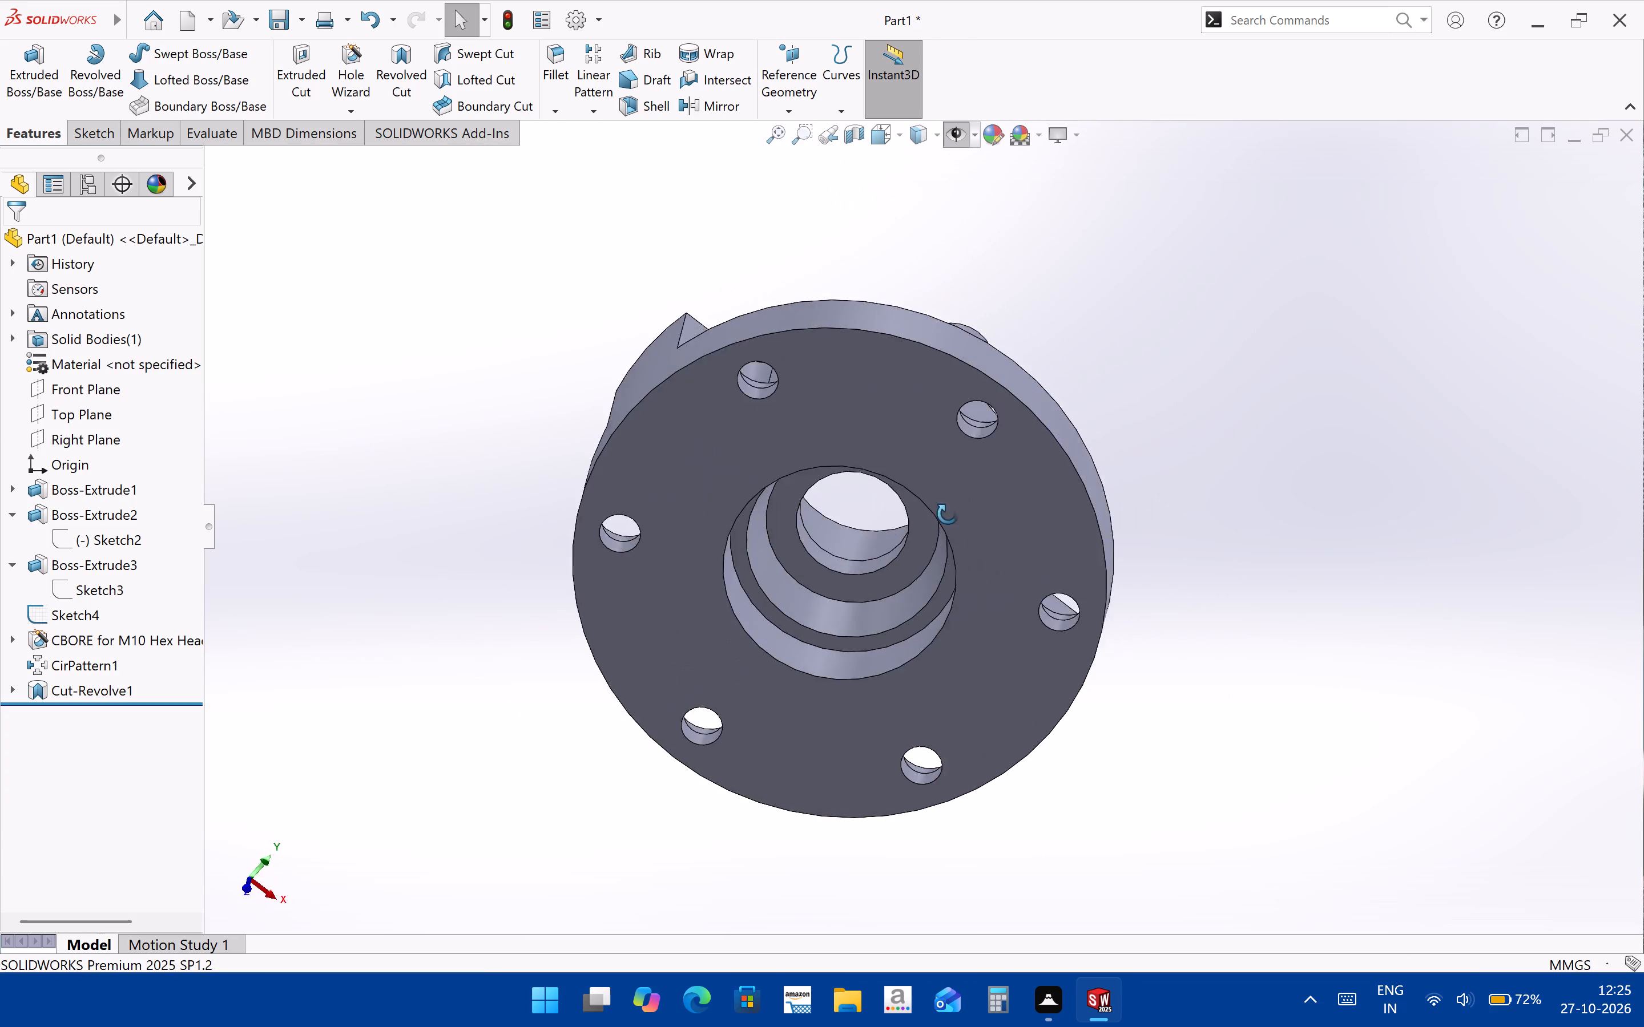
middle_drag(948, 514, 1201, 719)
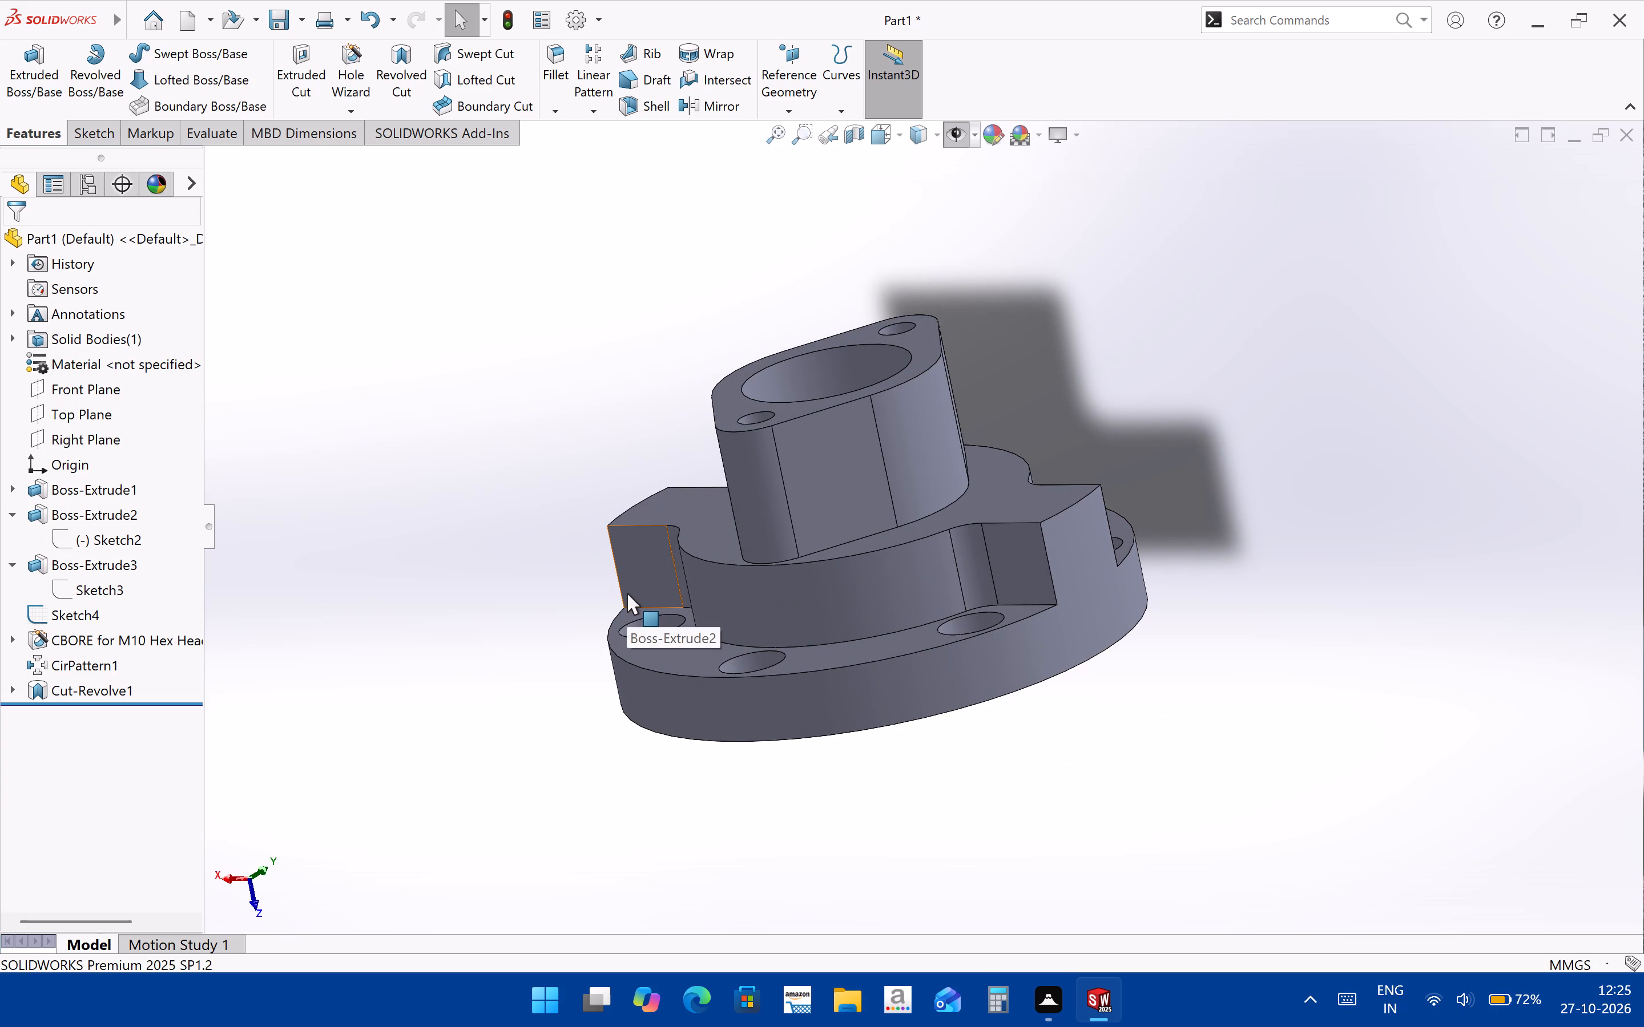
middle_drag(650, 586, 1037, 873)
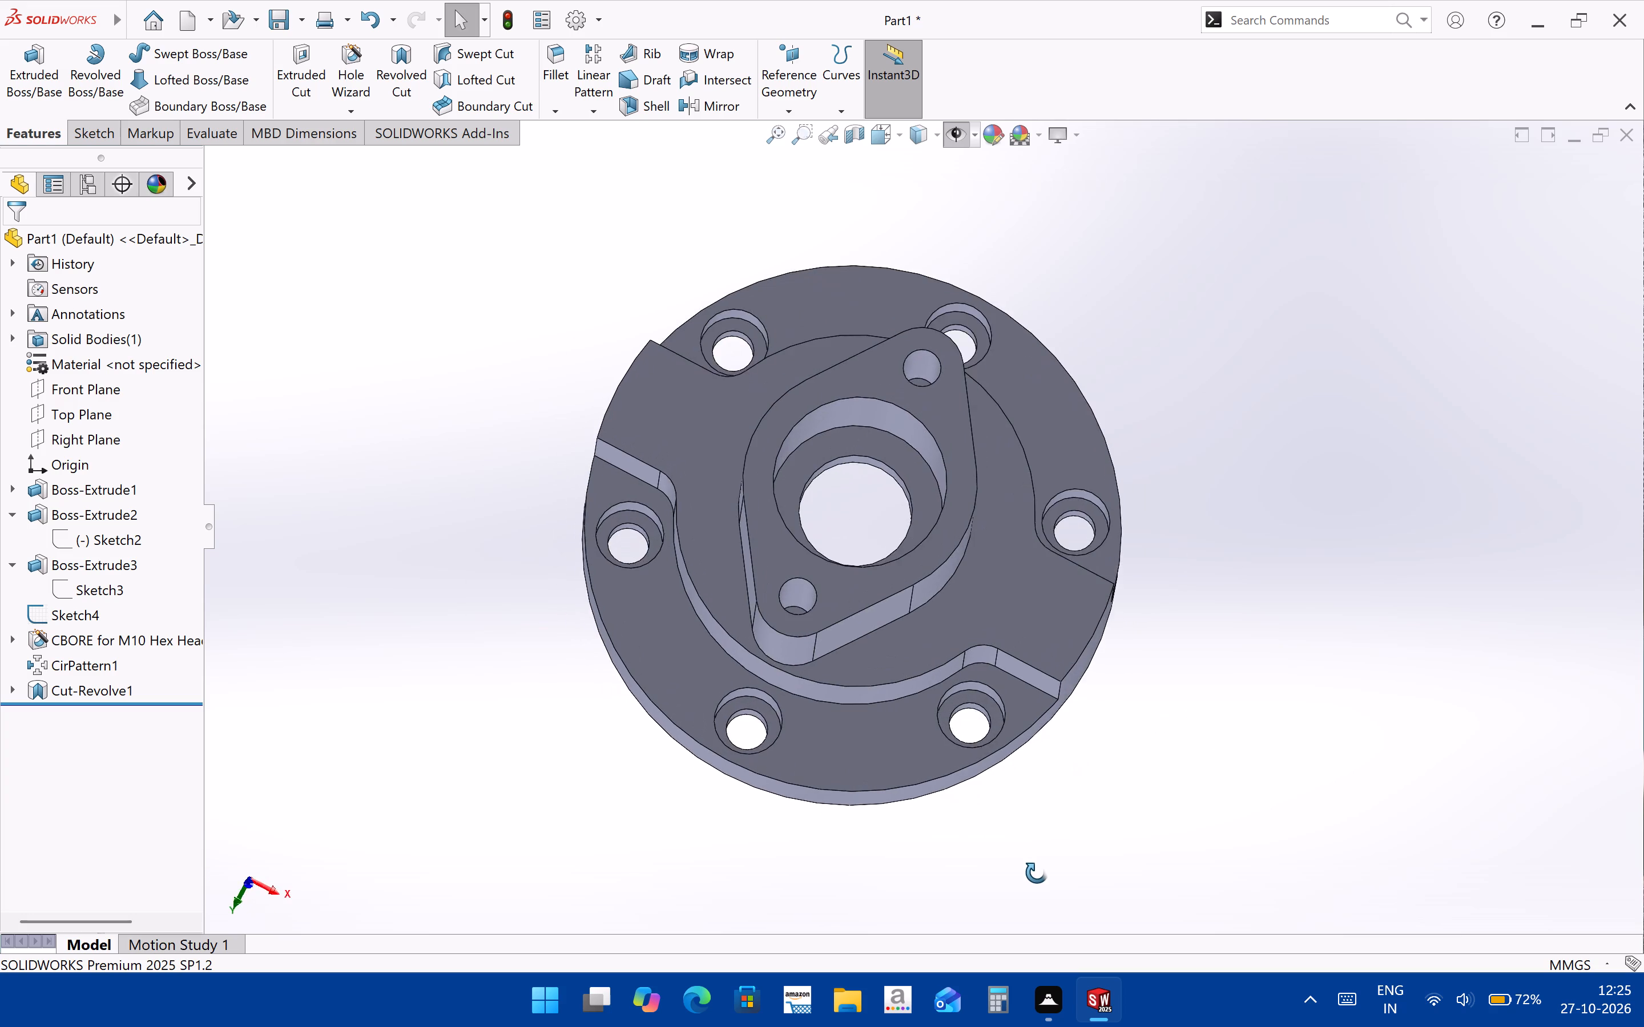
middle_drag(1037, 873, 1188, 379)
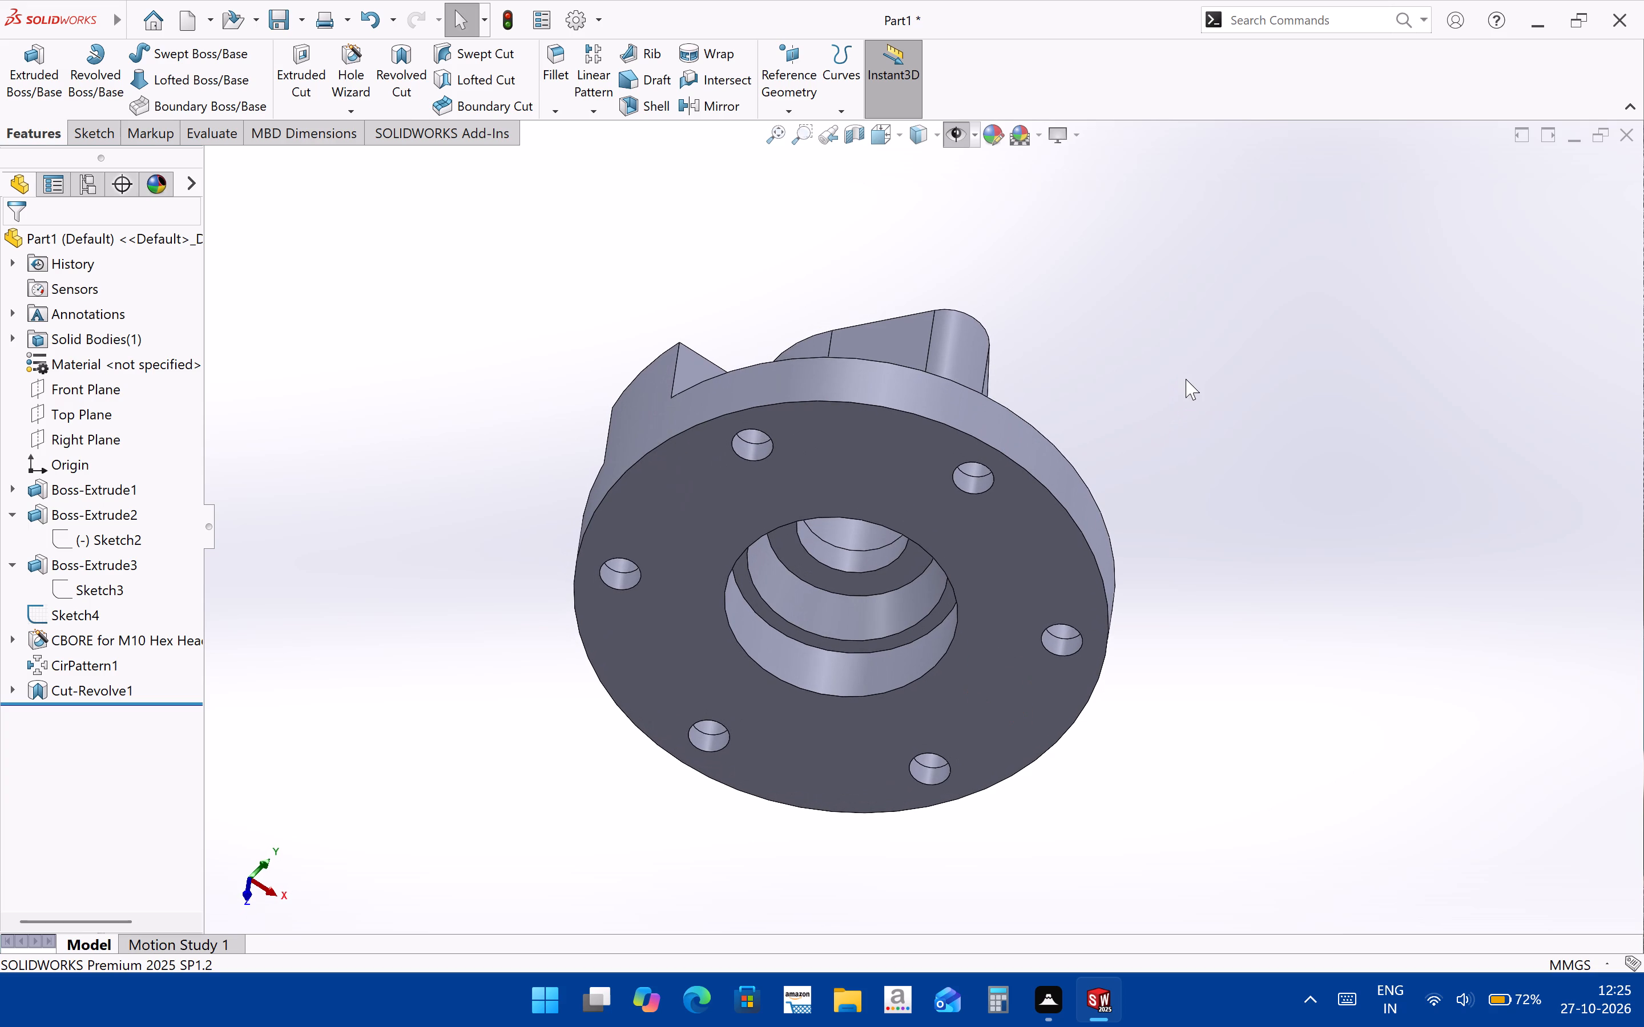
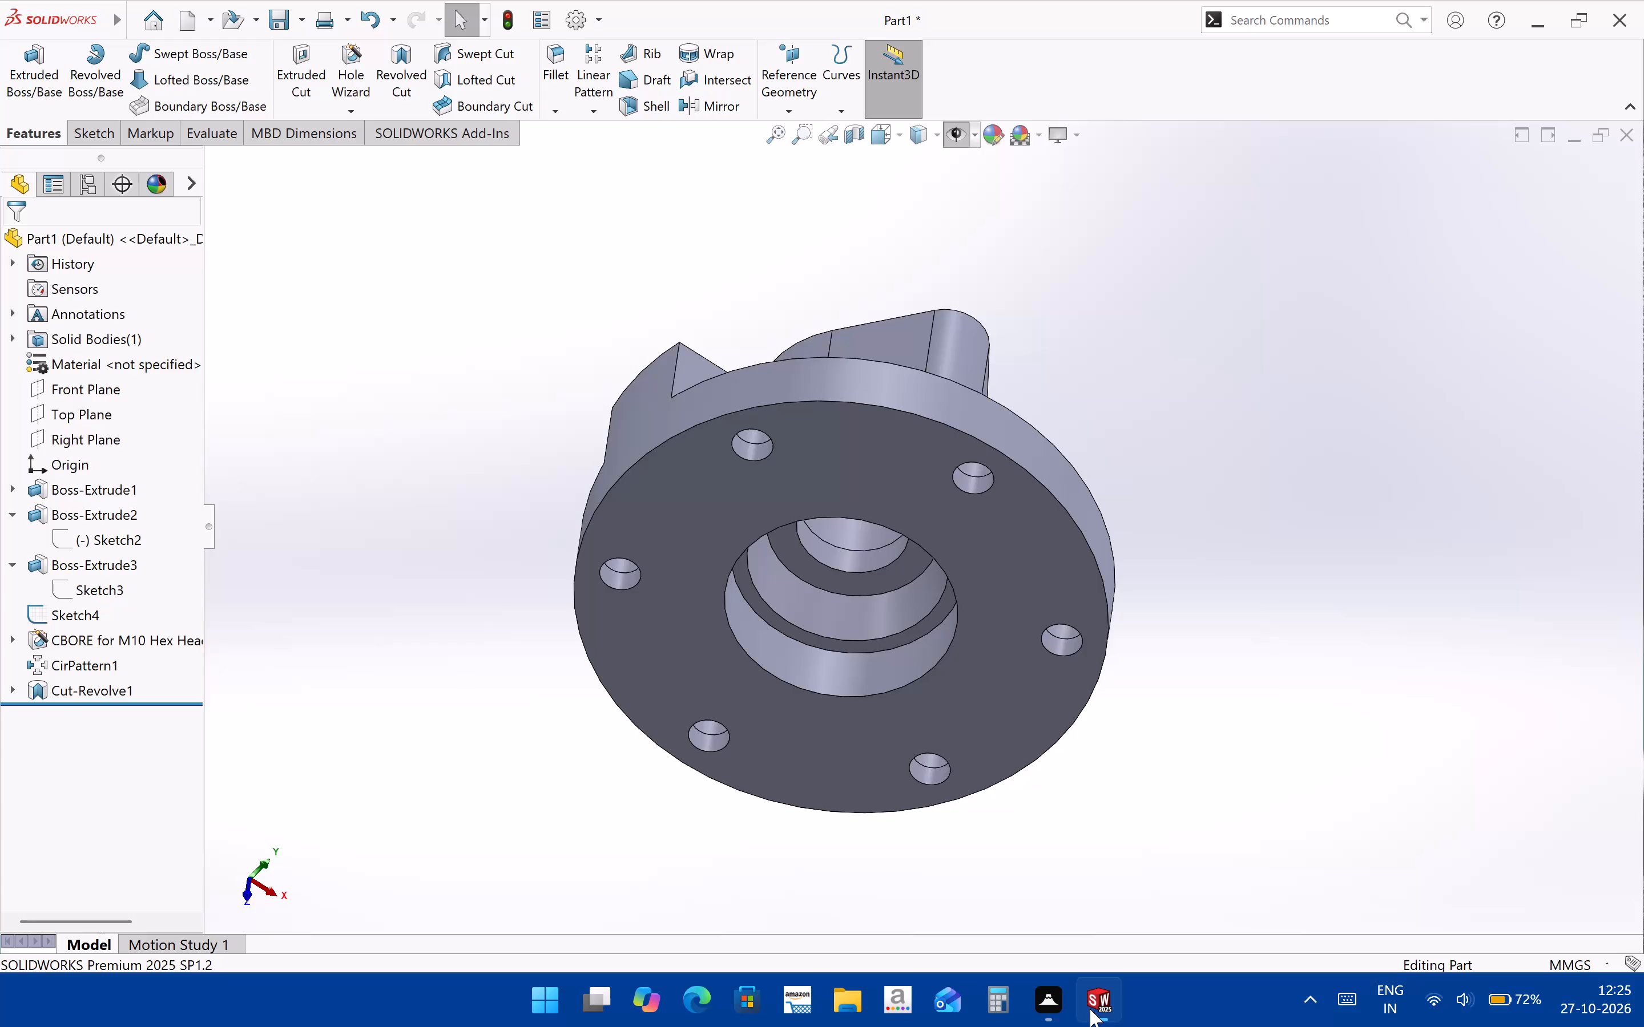
Inspect the housing from the flange and boss sides, and examine its internal recess in a temporary Top Plane section view.
middle_drag(881, 627, 903, 521)
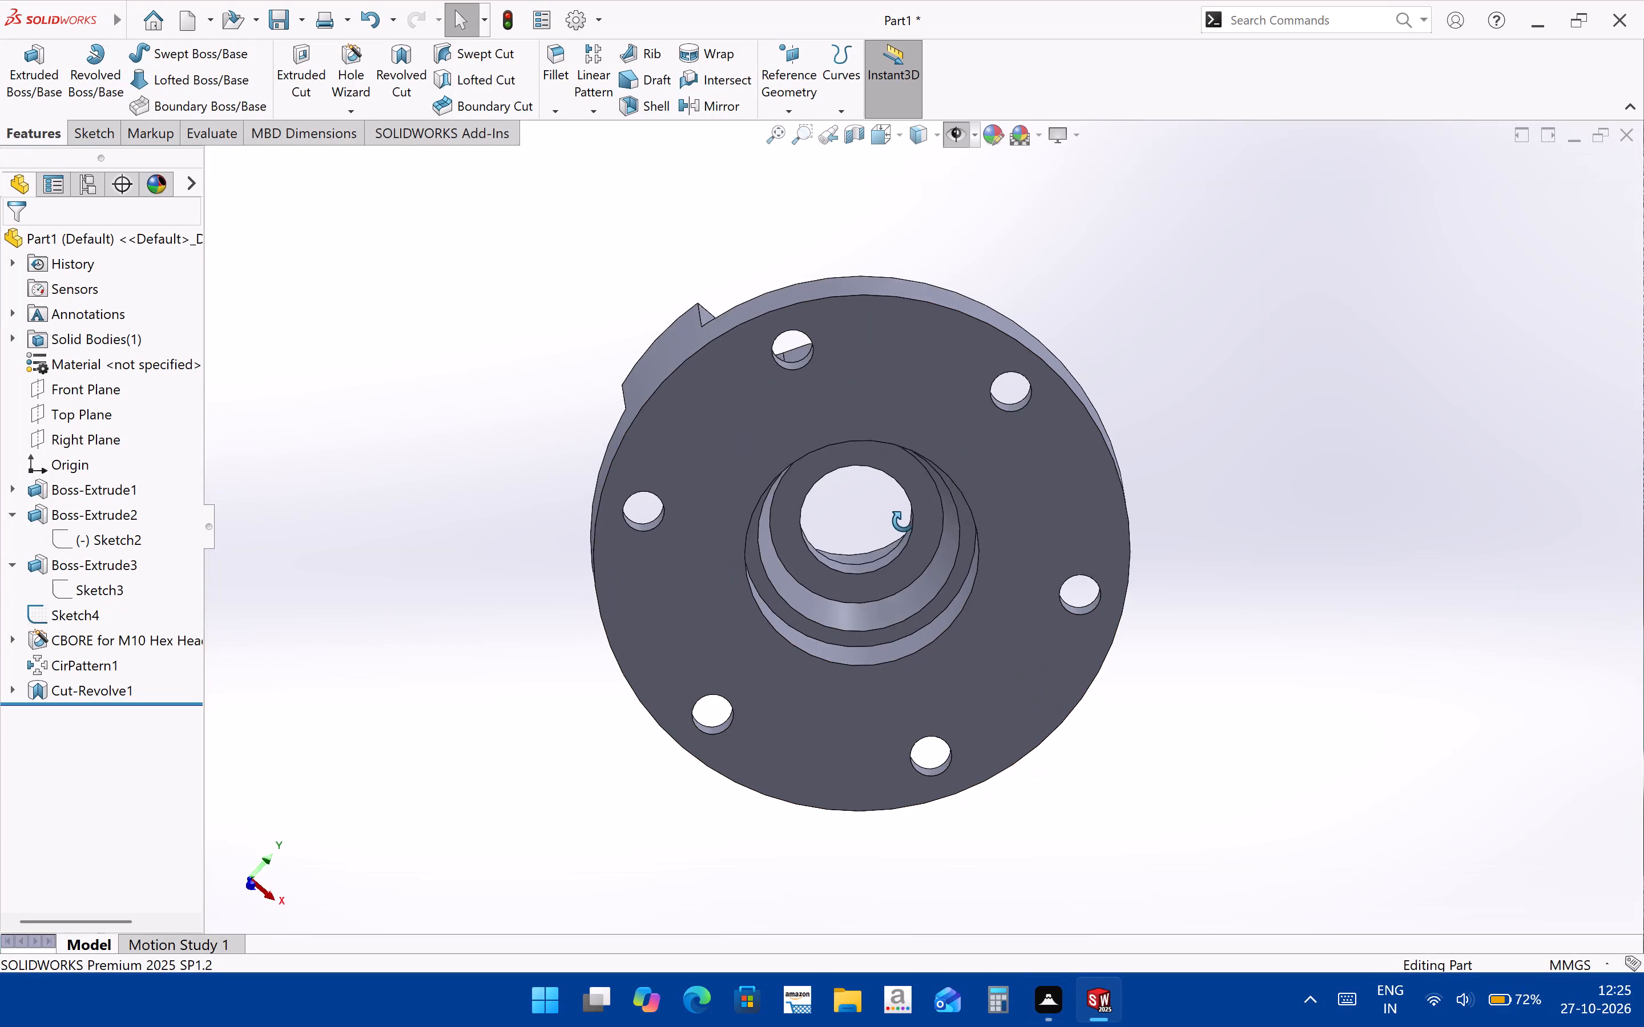
middle_drag(903, 521, 873, 844)
scroll(924, 674, up, 2)
middle_drag(897, 641, 904, 812)
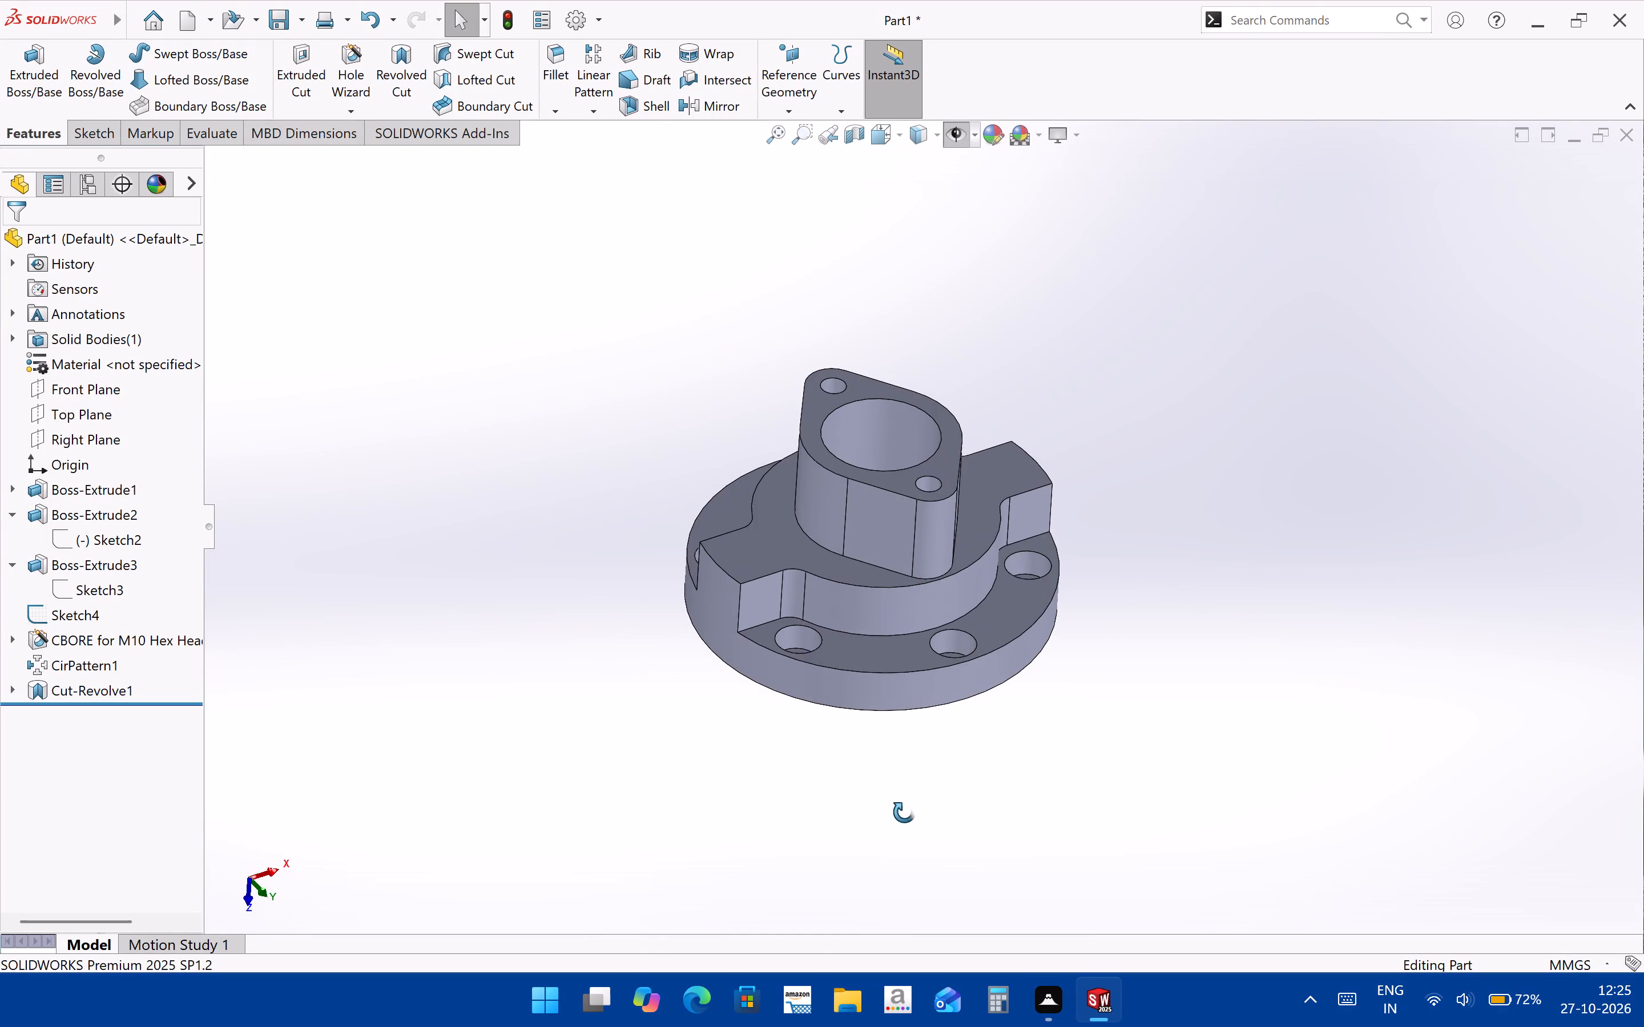
middle_drag(904, 812, 904, 813)
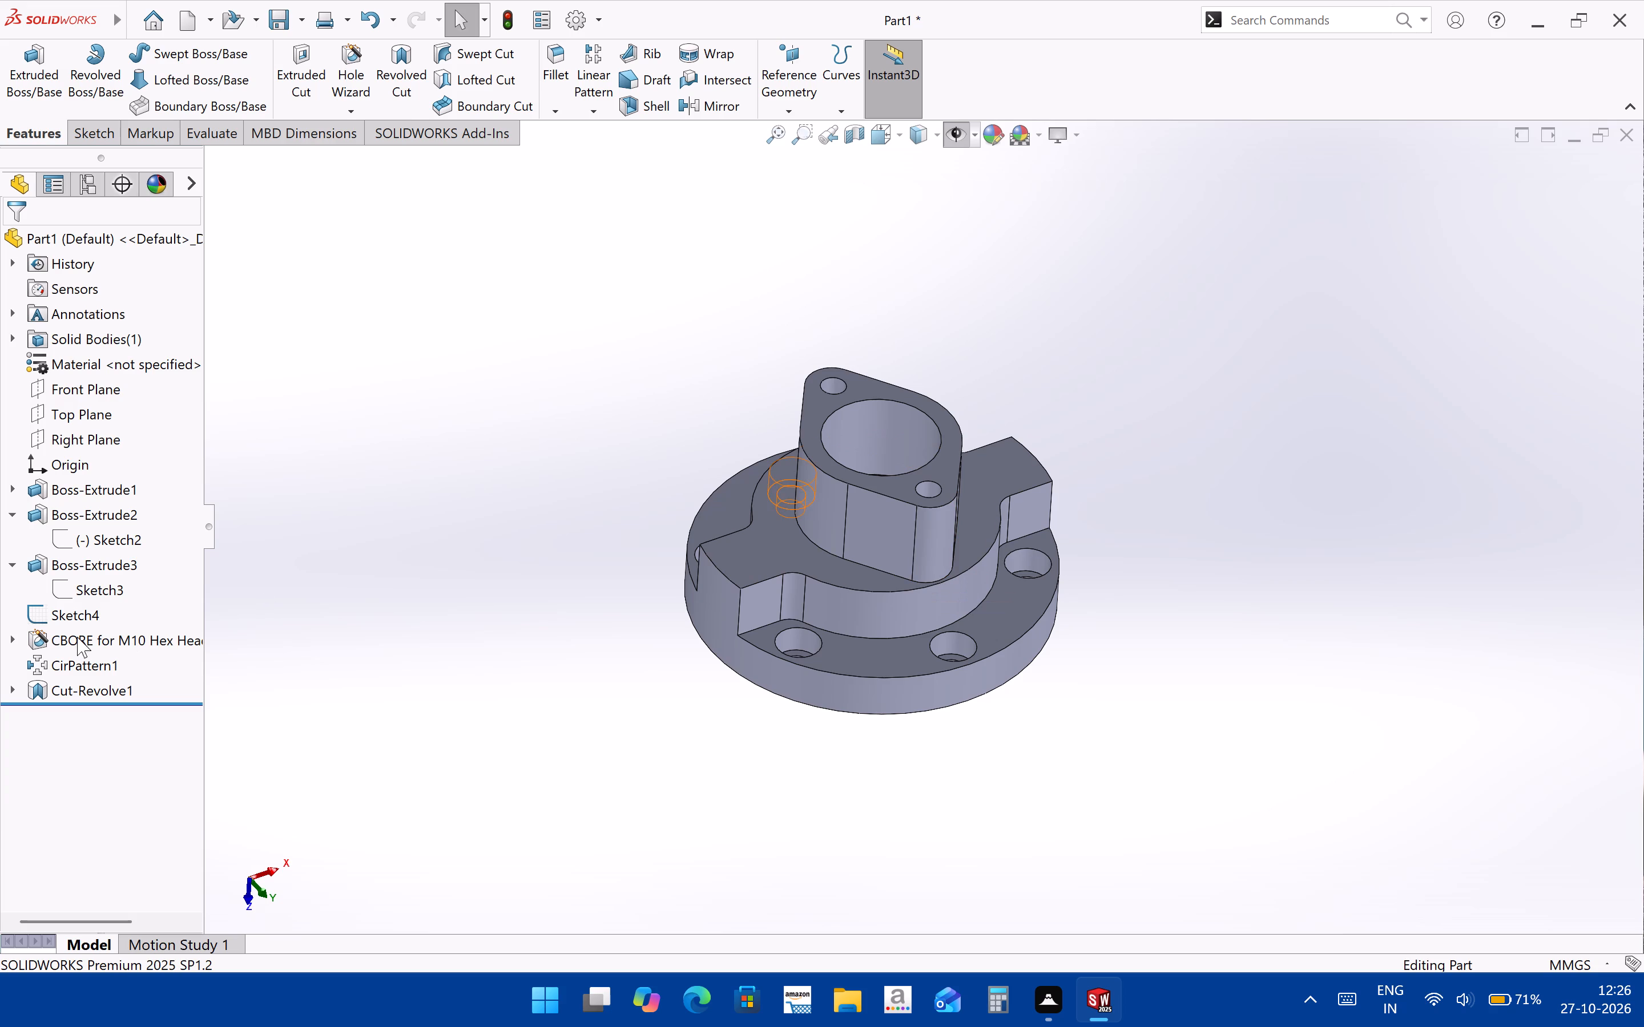
click(855, 136)
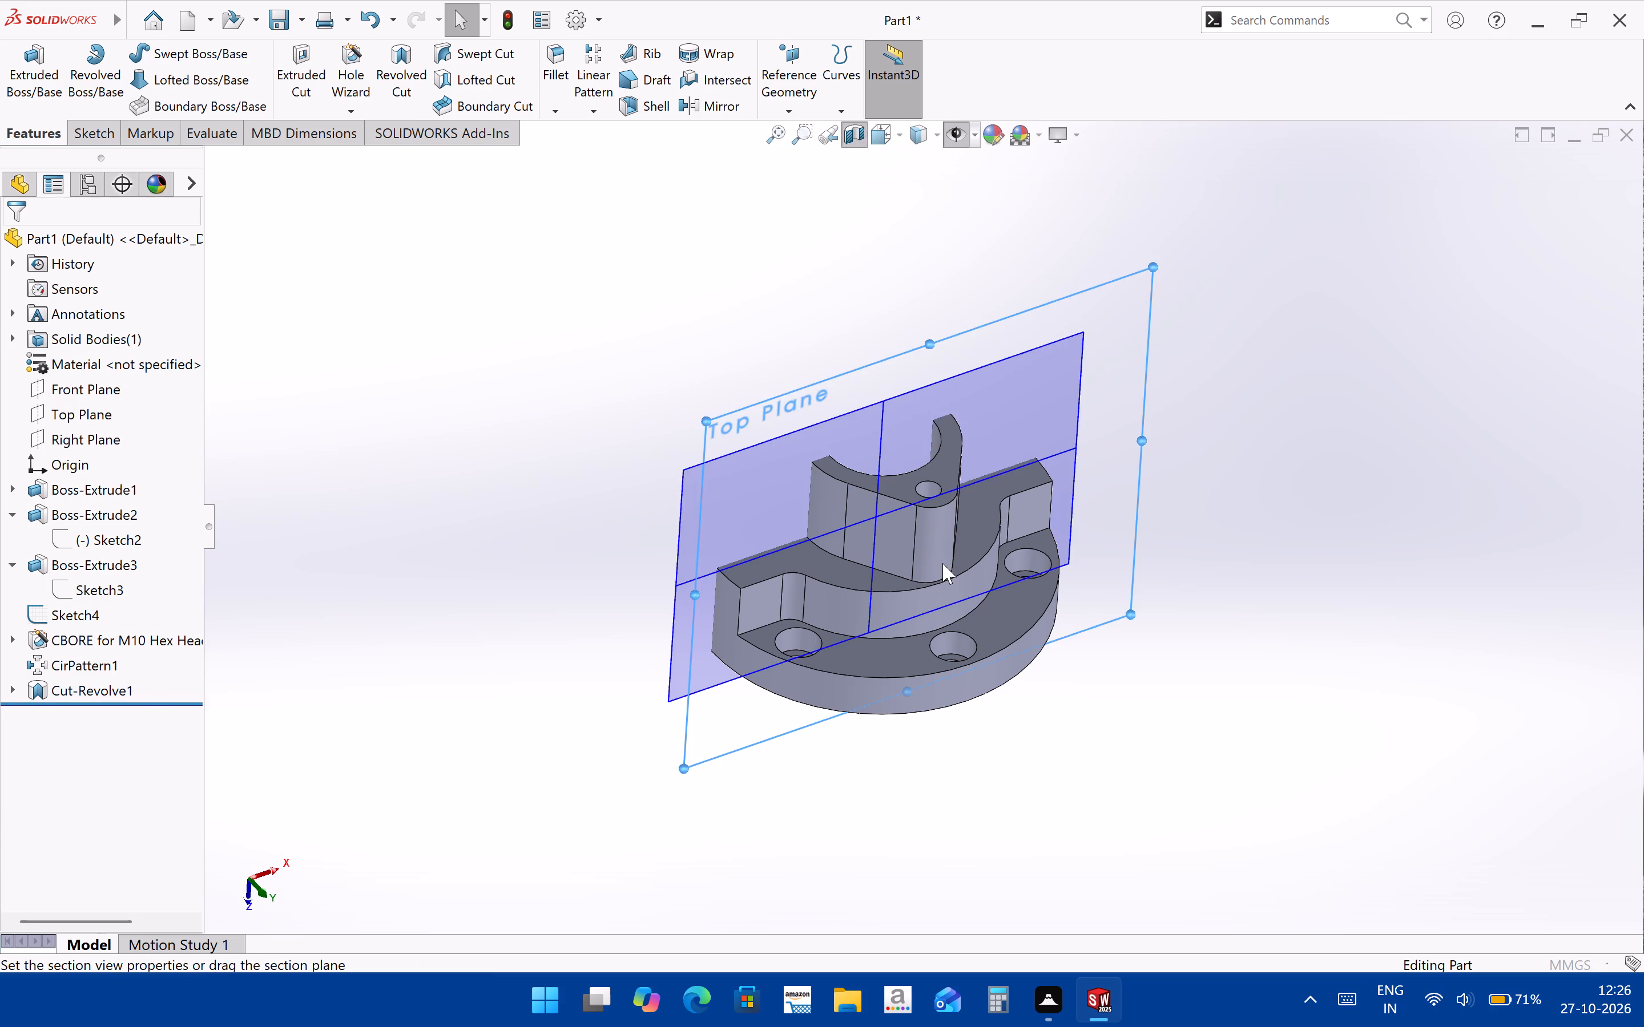
click(1559, 172)
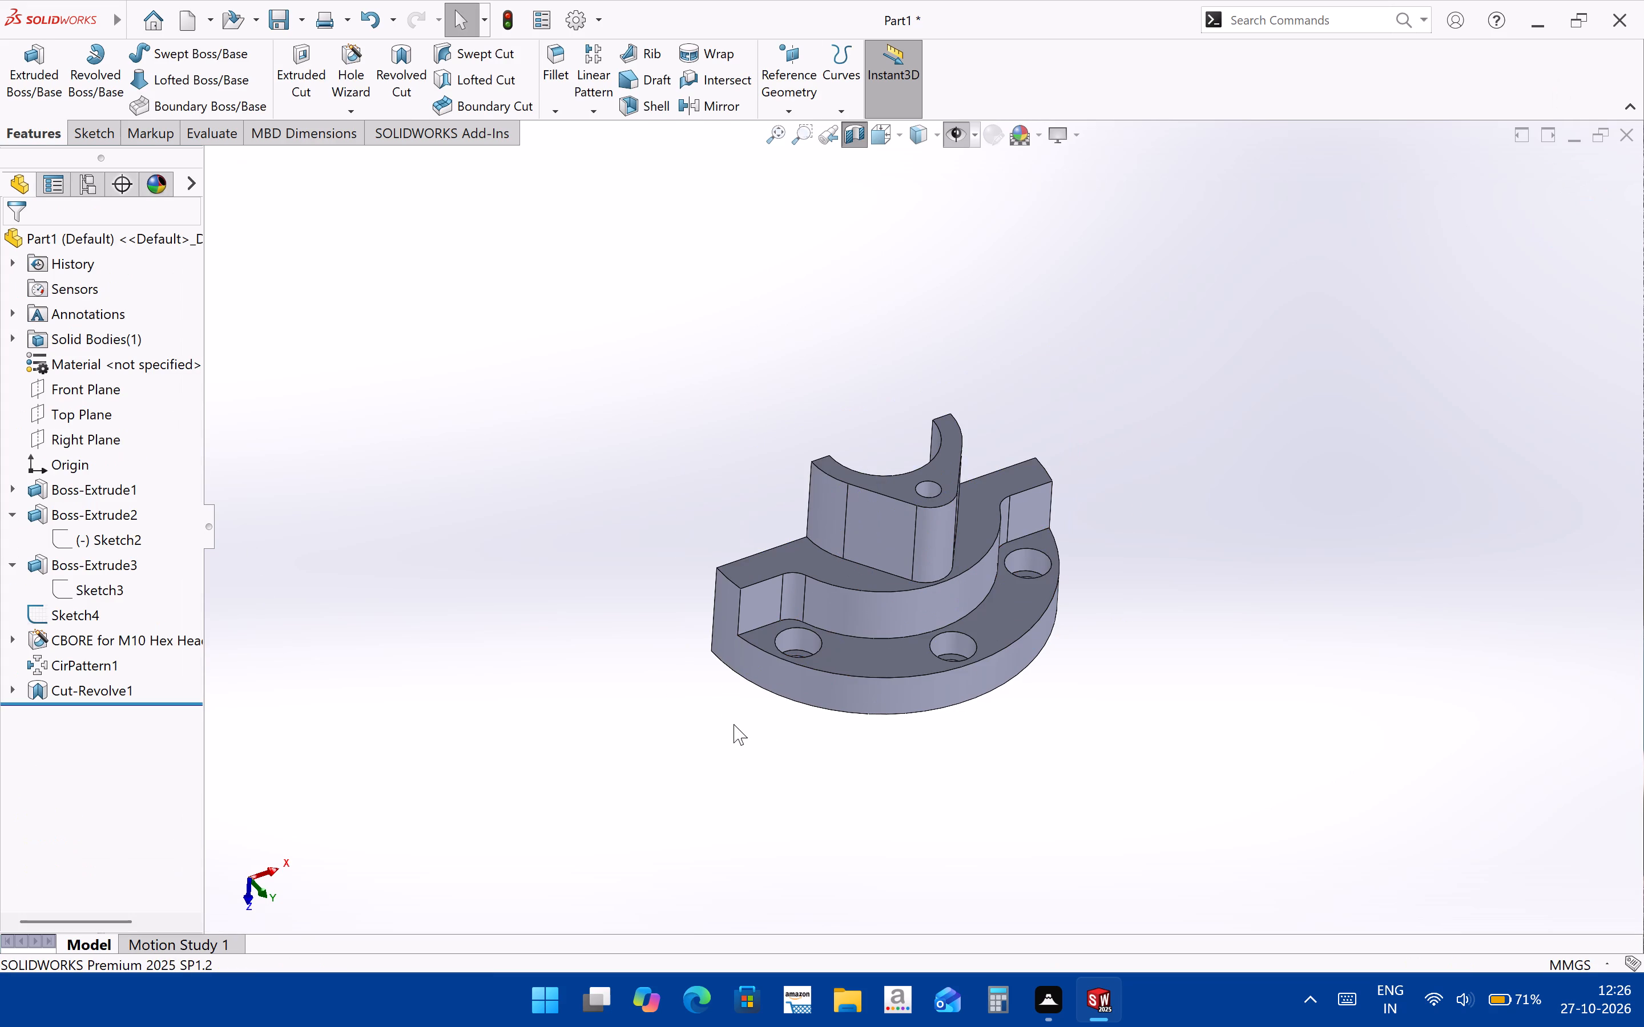
middle_drag(761, 714, 1102, 789)
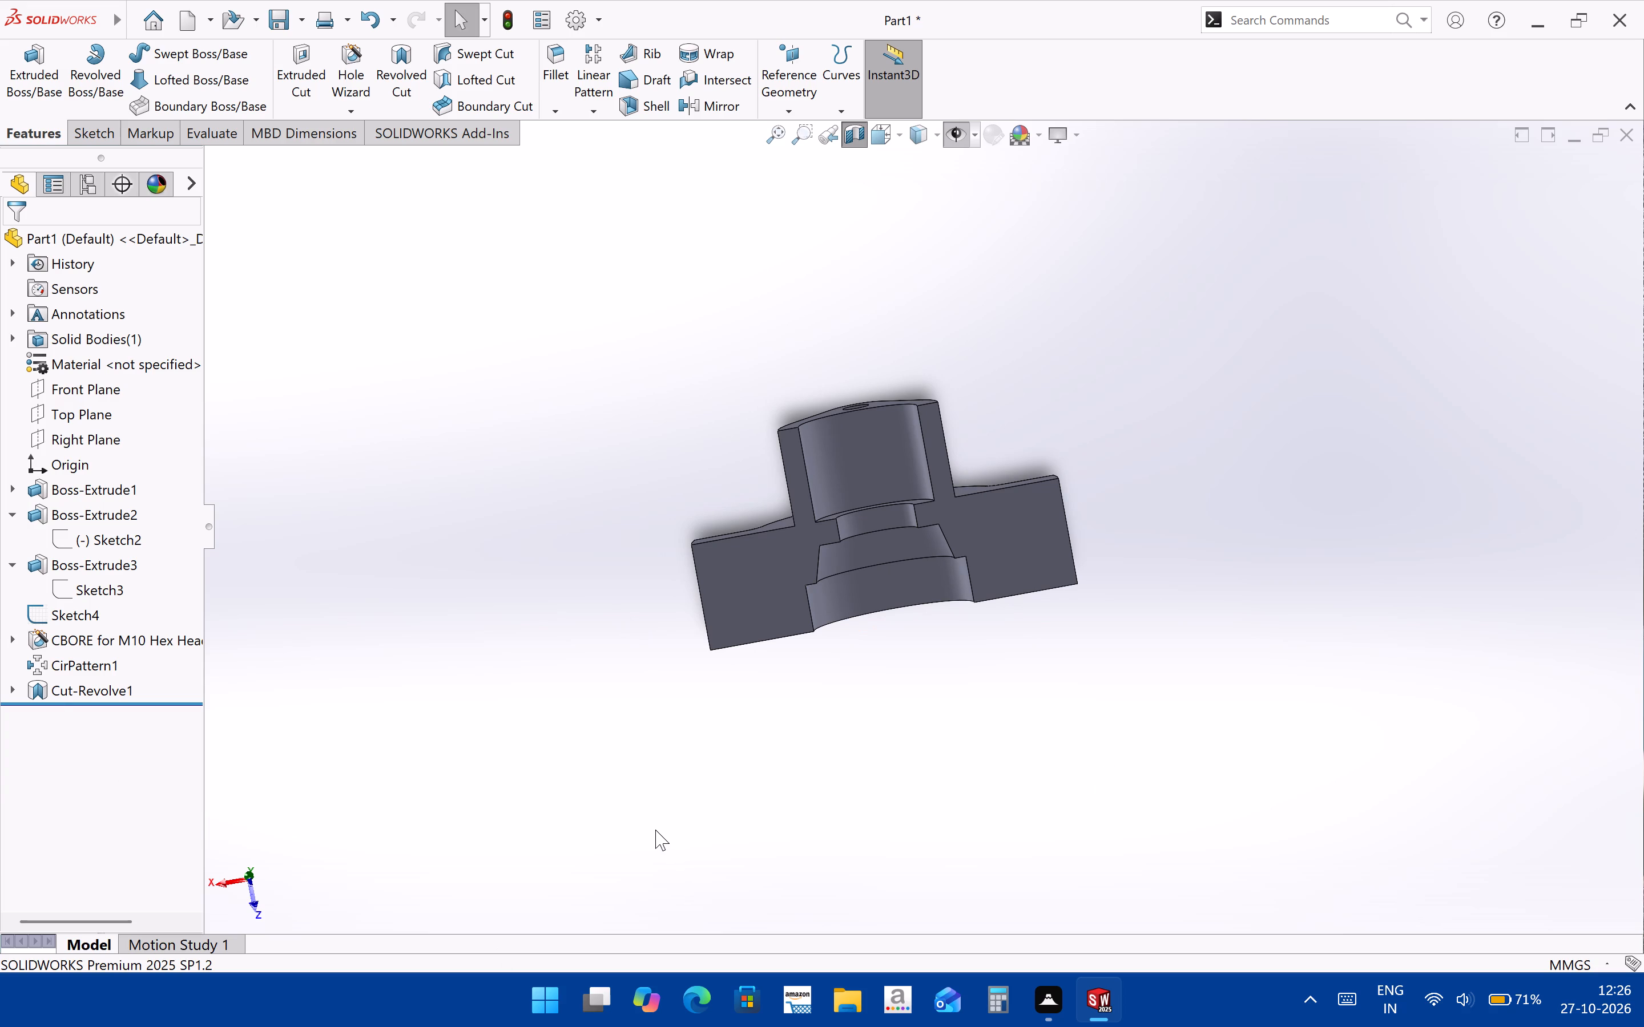
click(853, 130)
click(1214, 576)
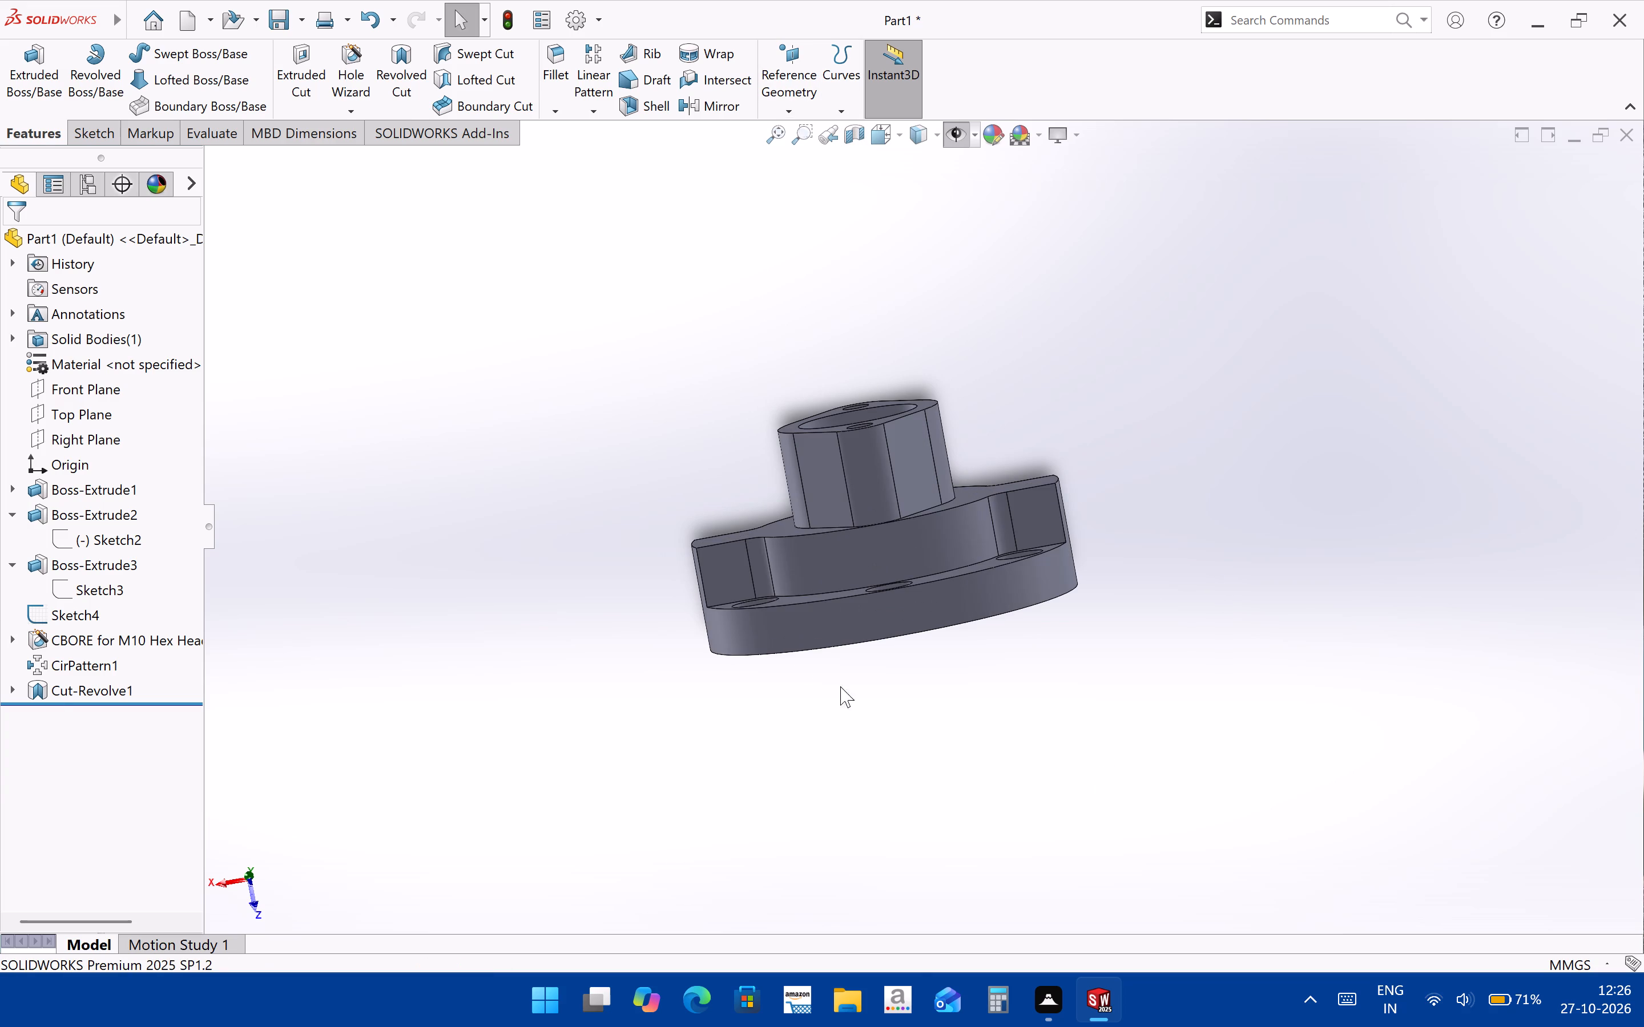
middle_drag(801, 660, 859, 753)
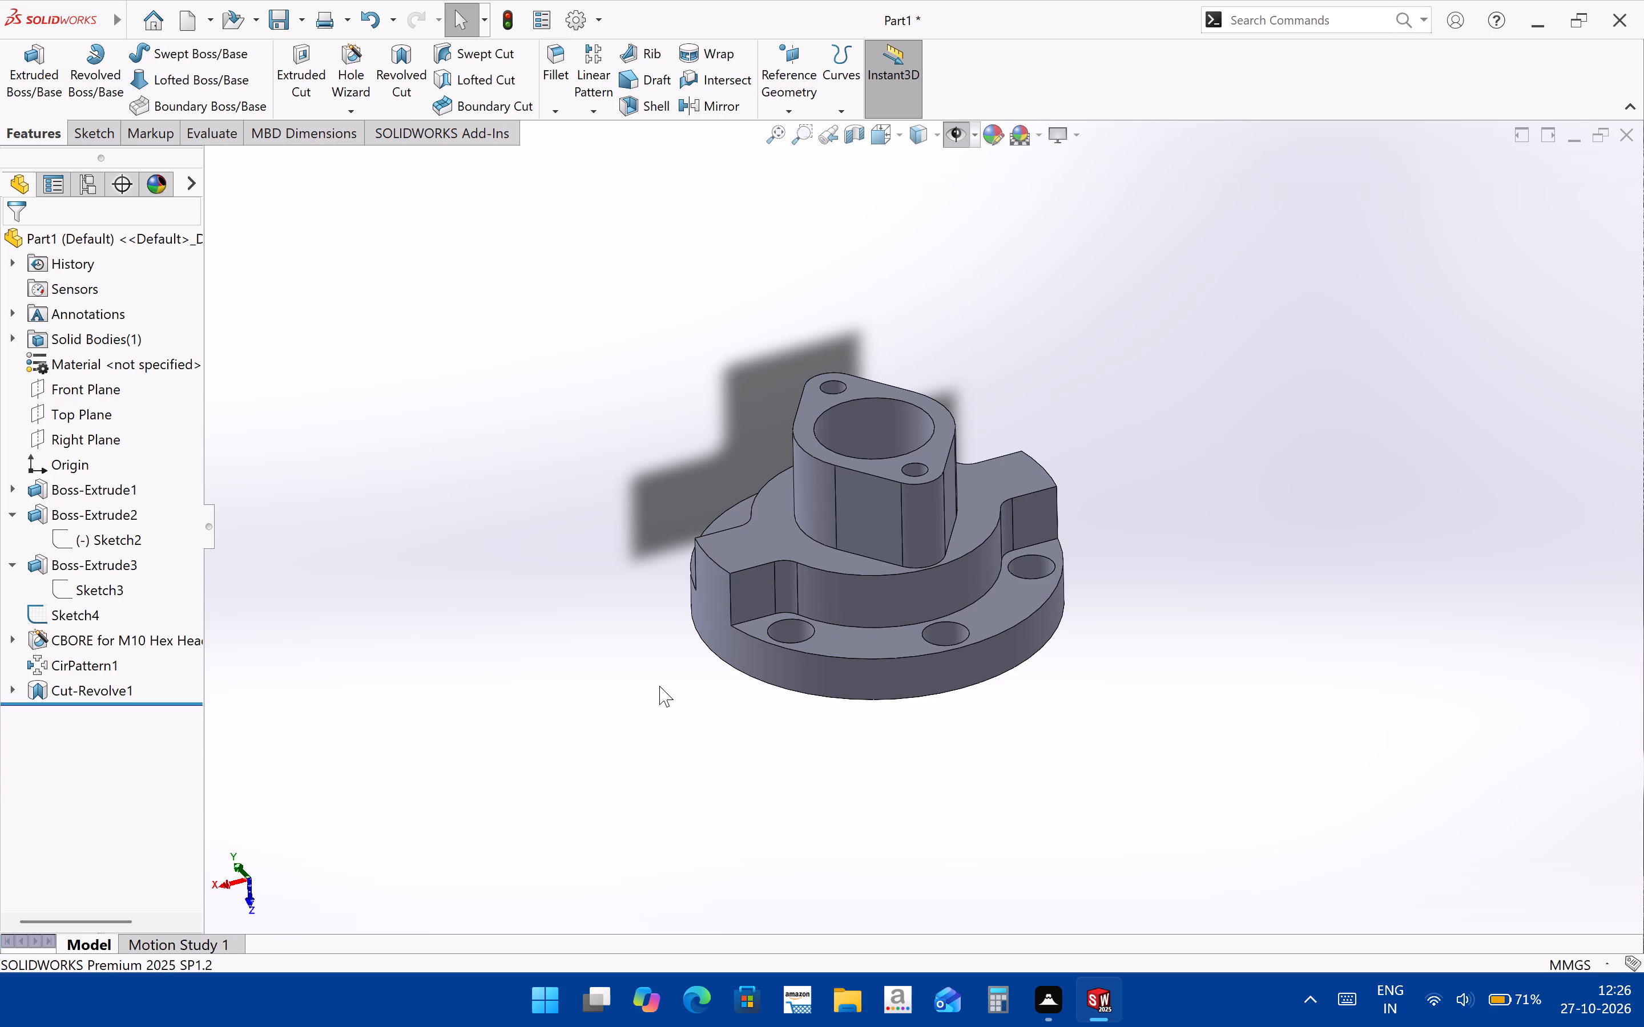
Start a Hole Wizard plain hole from the raised two-lugged face around the diamond-shaped boss, keeping the custom sizing values.
click(788, 533)
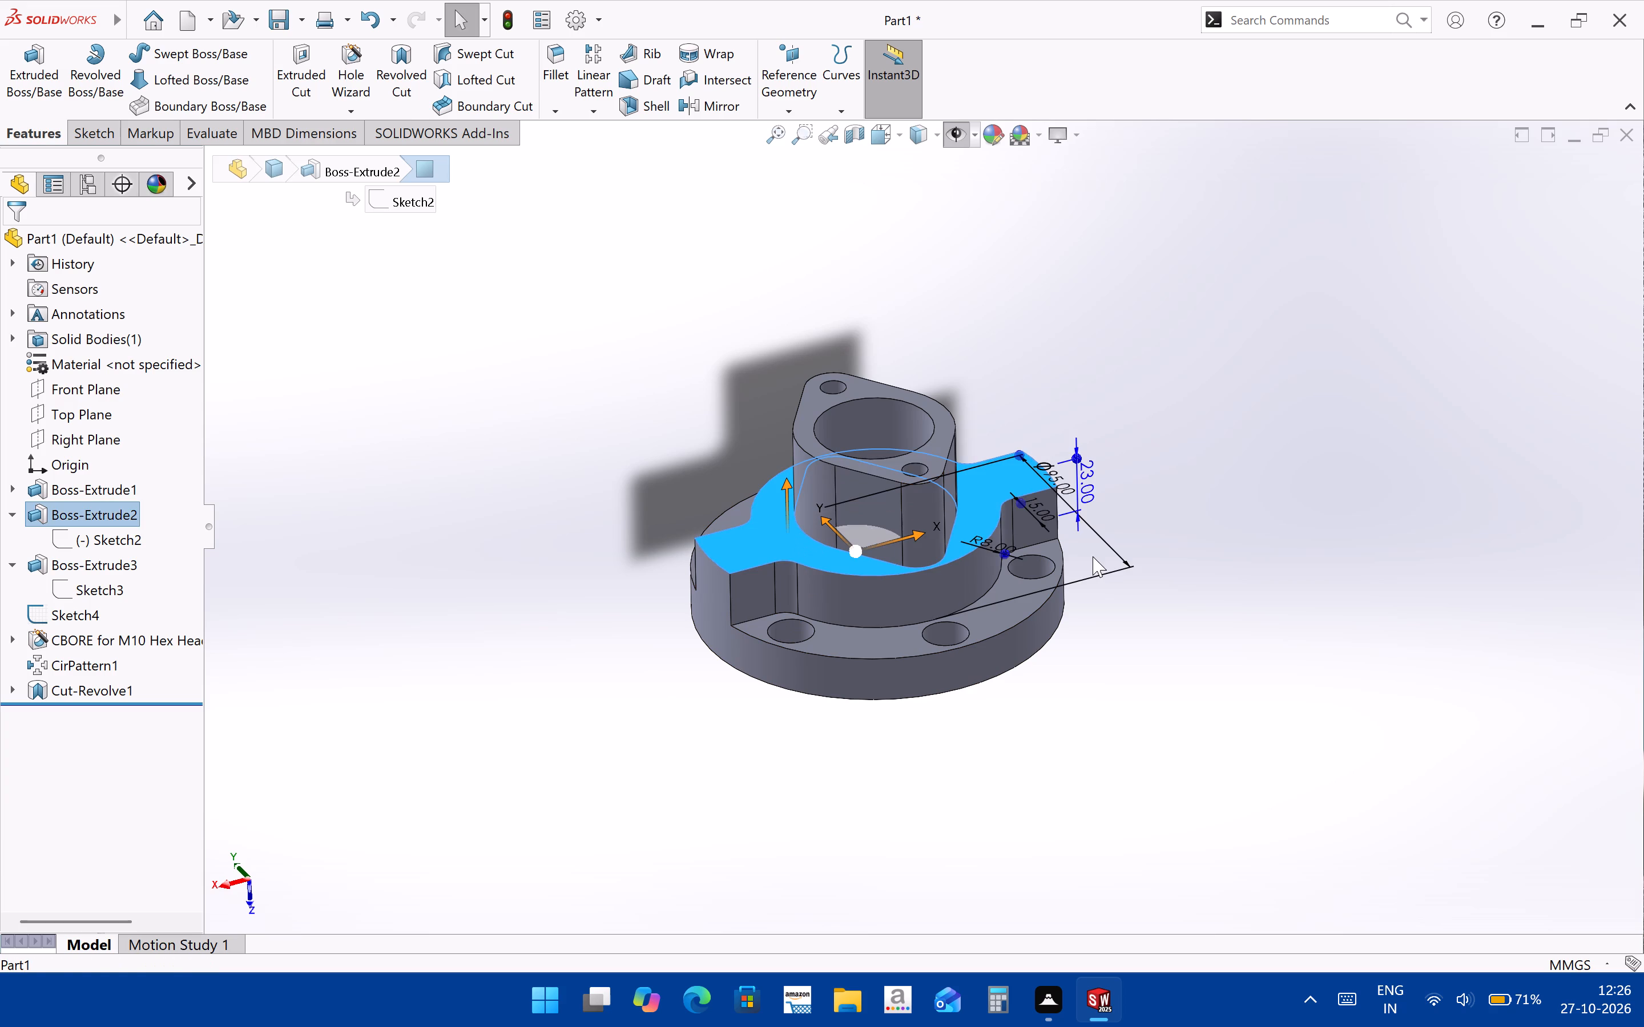
key(ctrl+8)
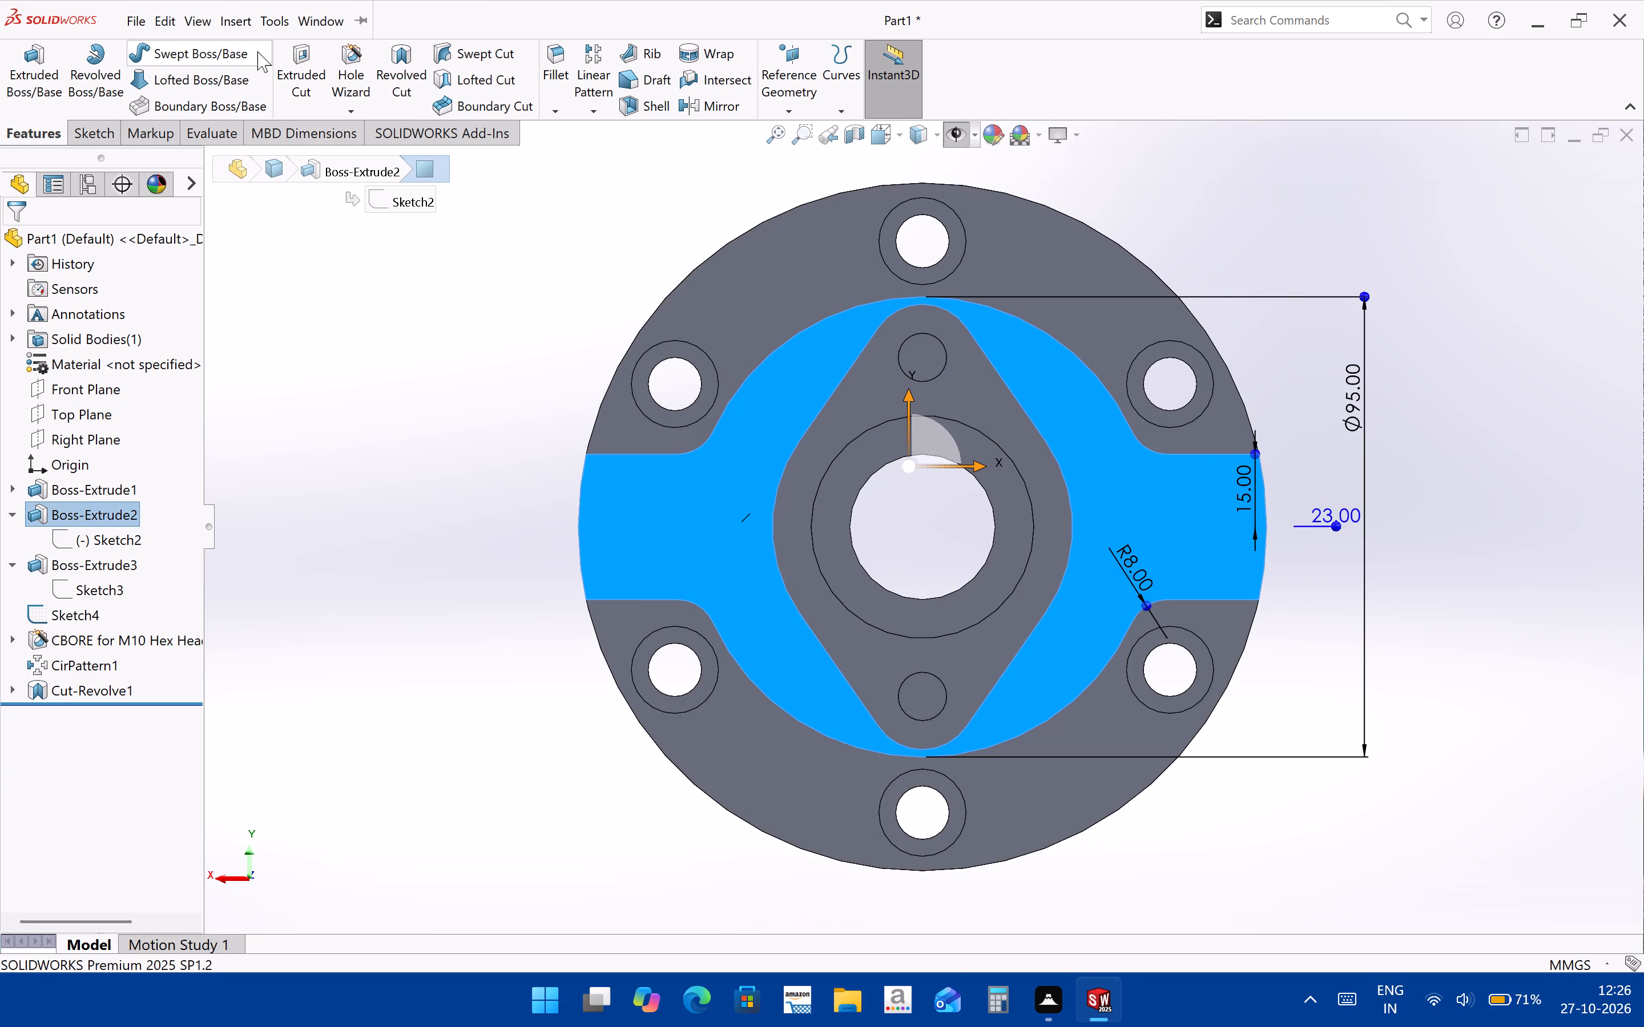
click(336, 77)
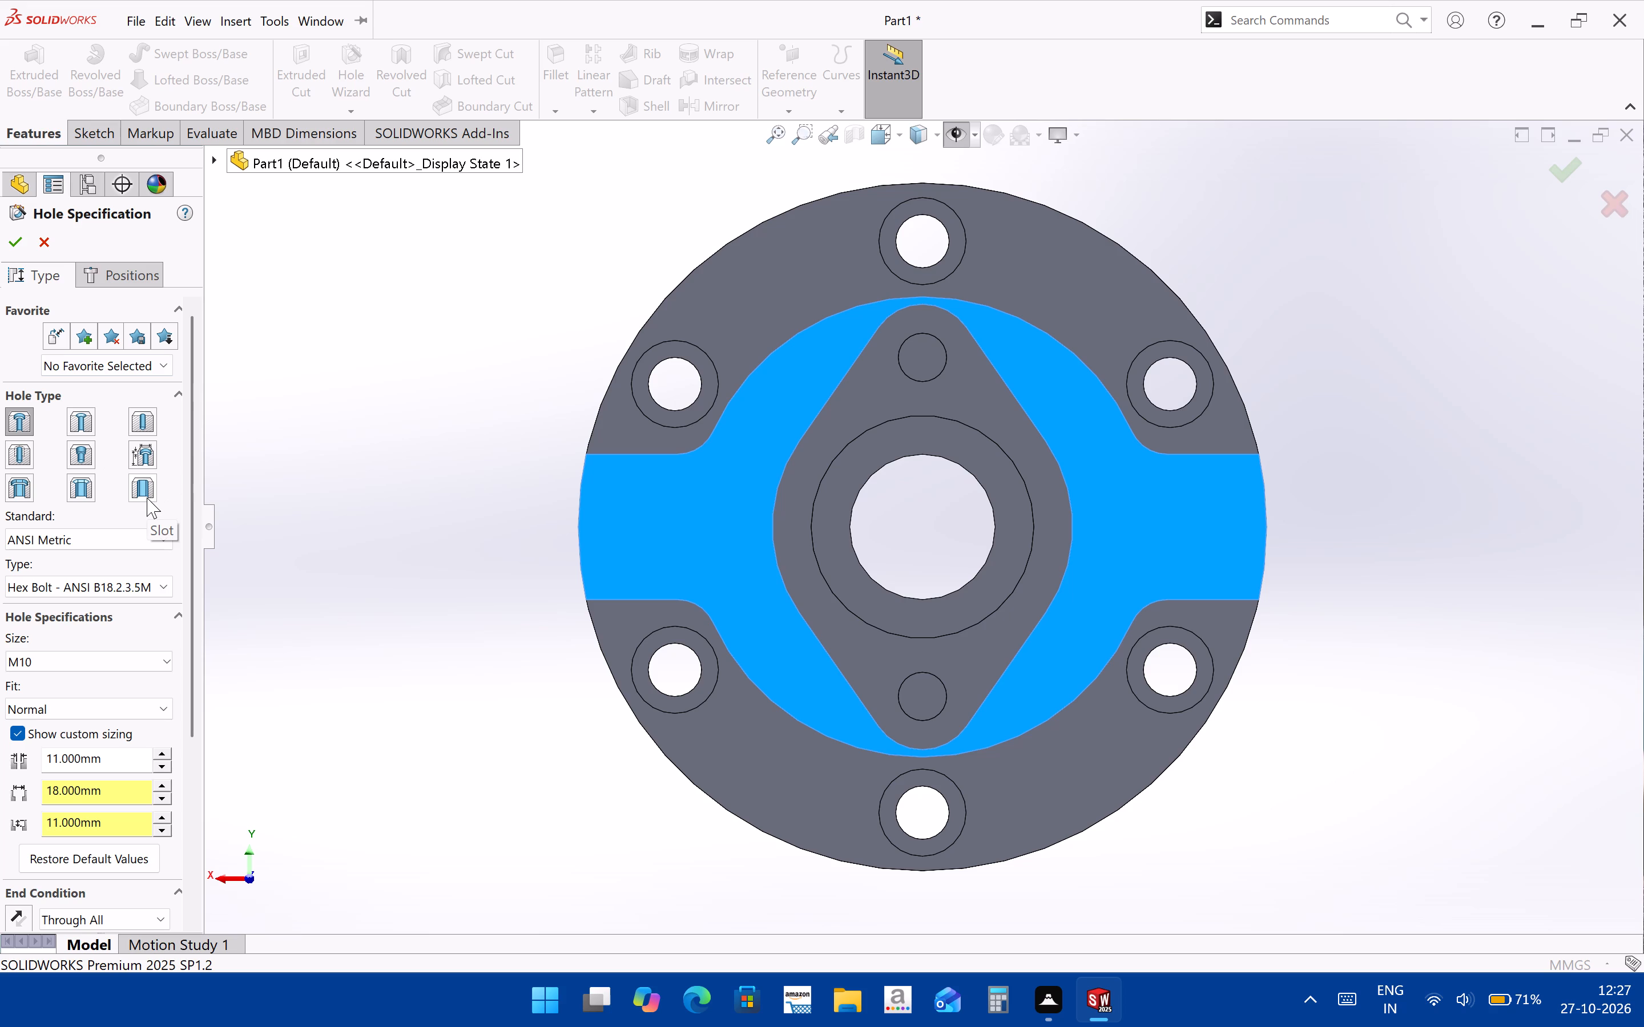
click(149, 423)
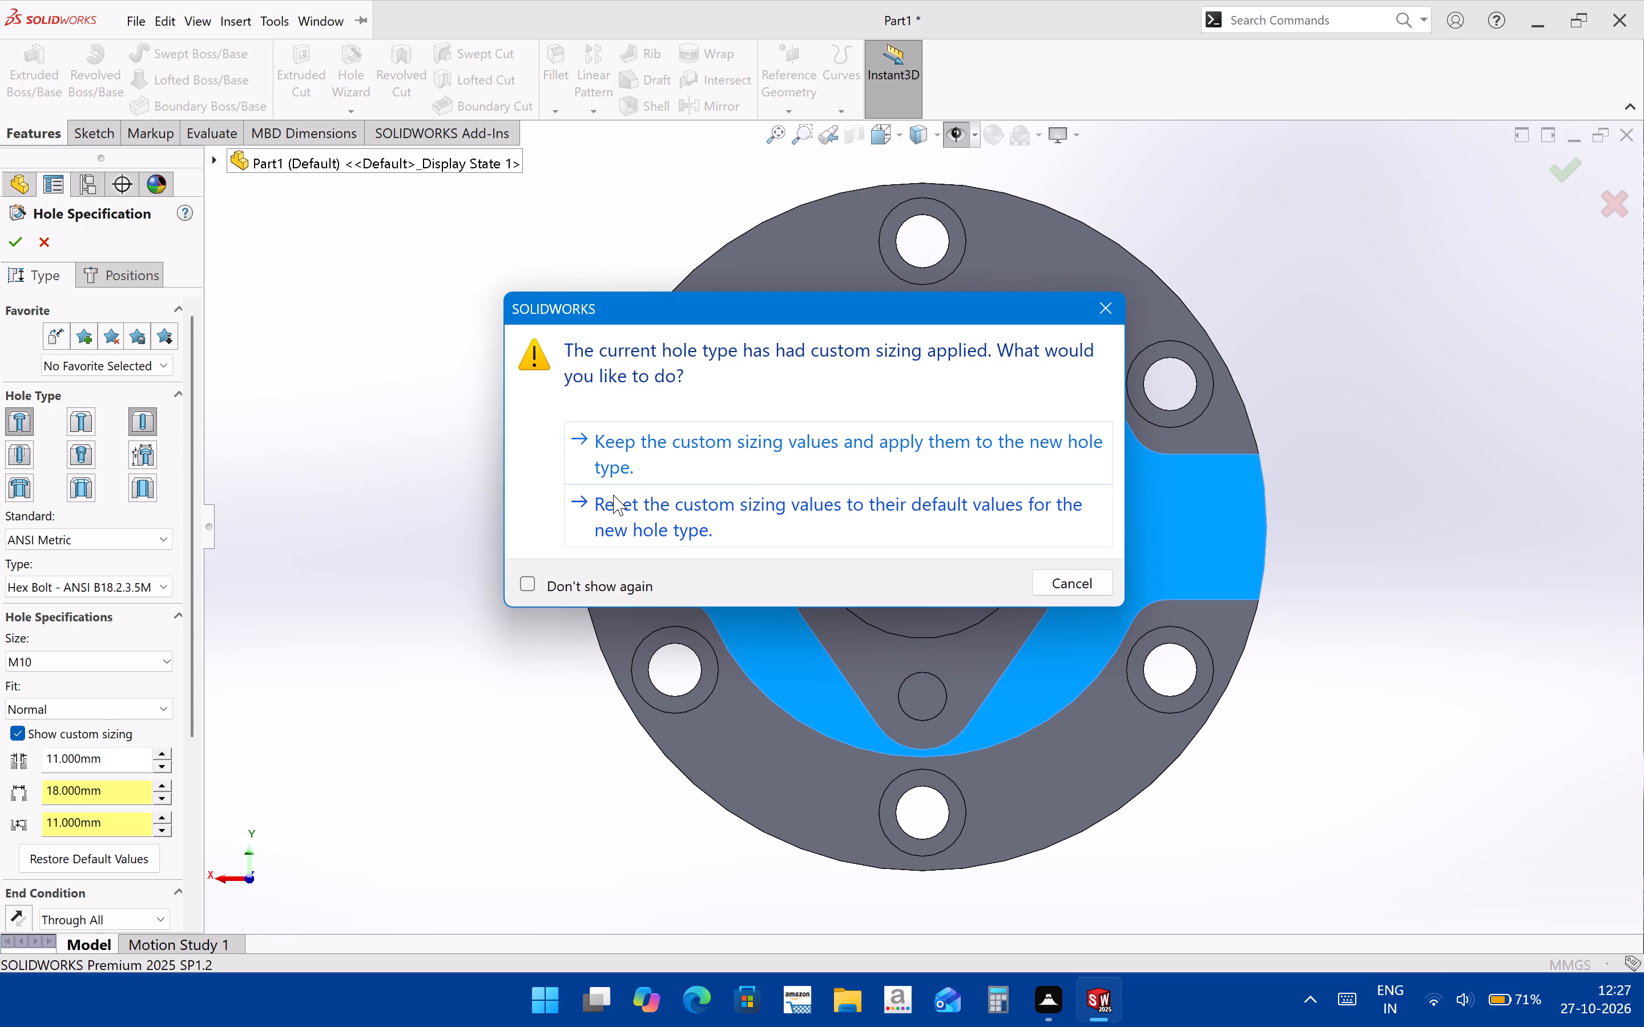
click(630, 469)
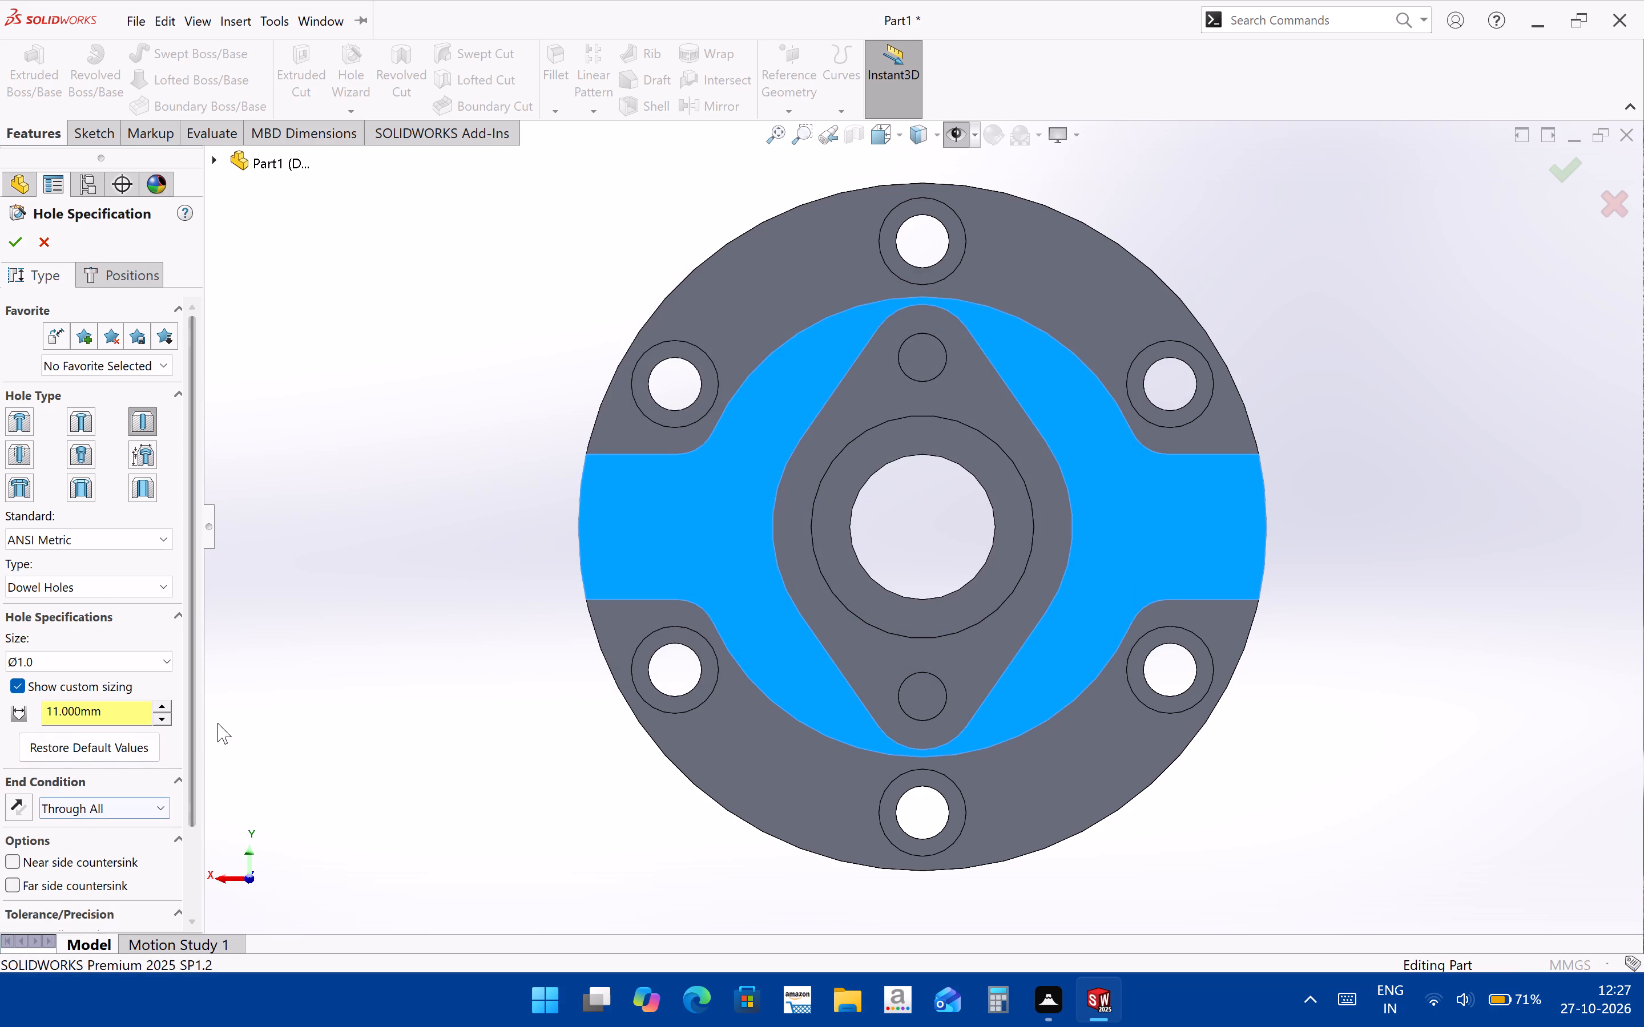
Set the ANSI Metric hole to Screw Clearances and turn on its far side countersink.
drag(195, 721, 196, 852)
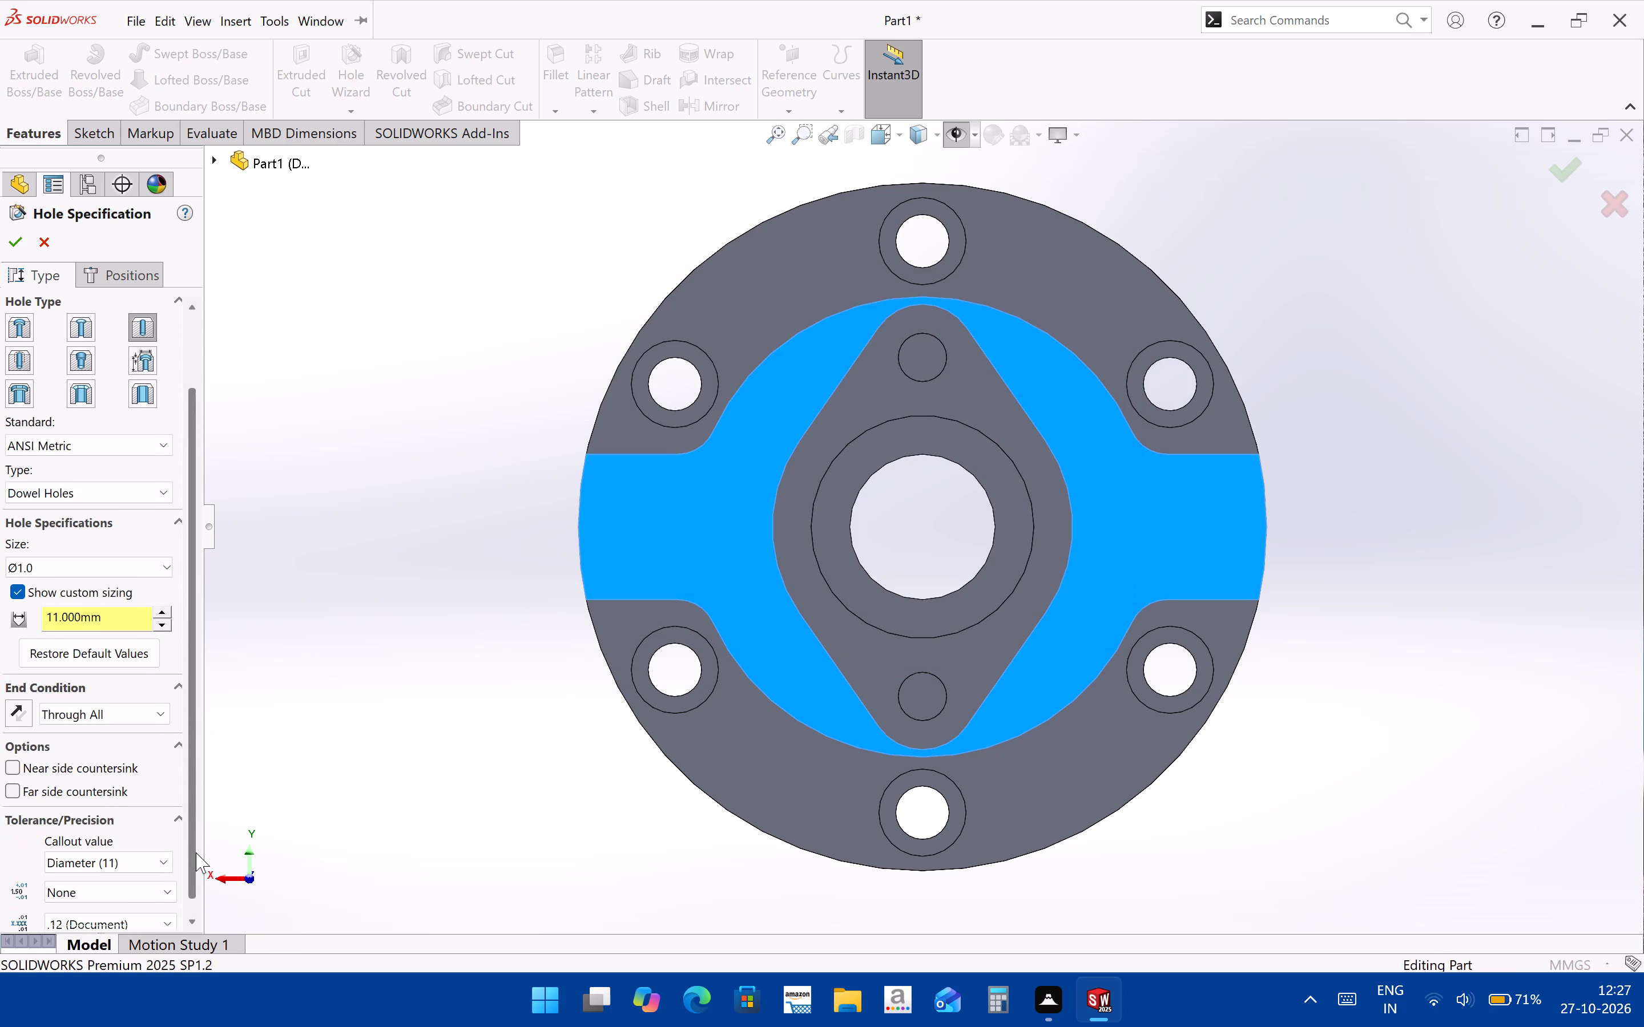
drag(196, 852, 187, 788)
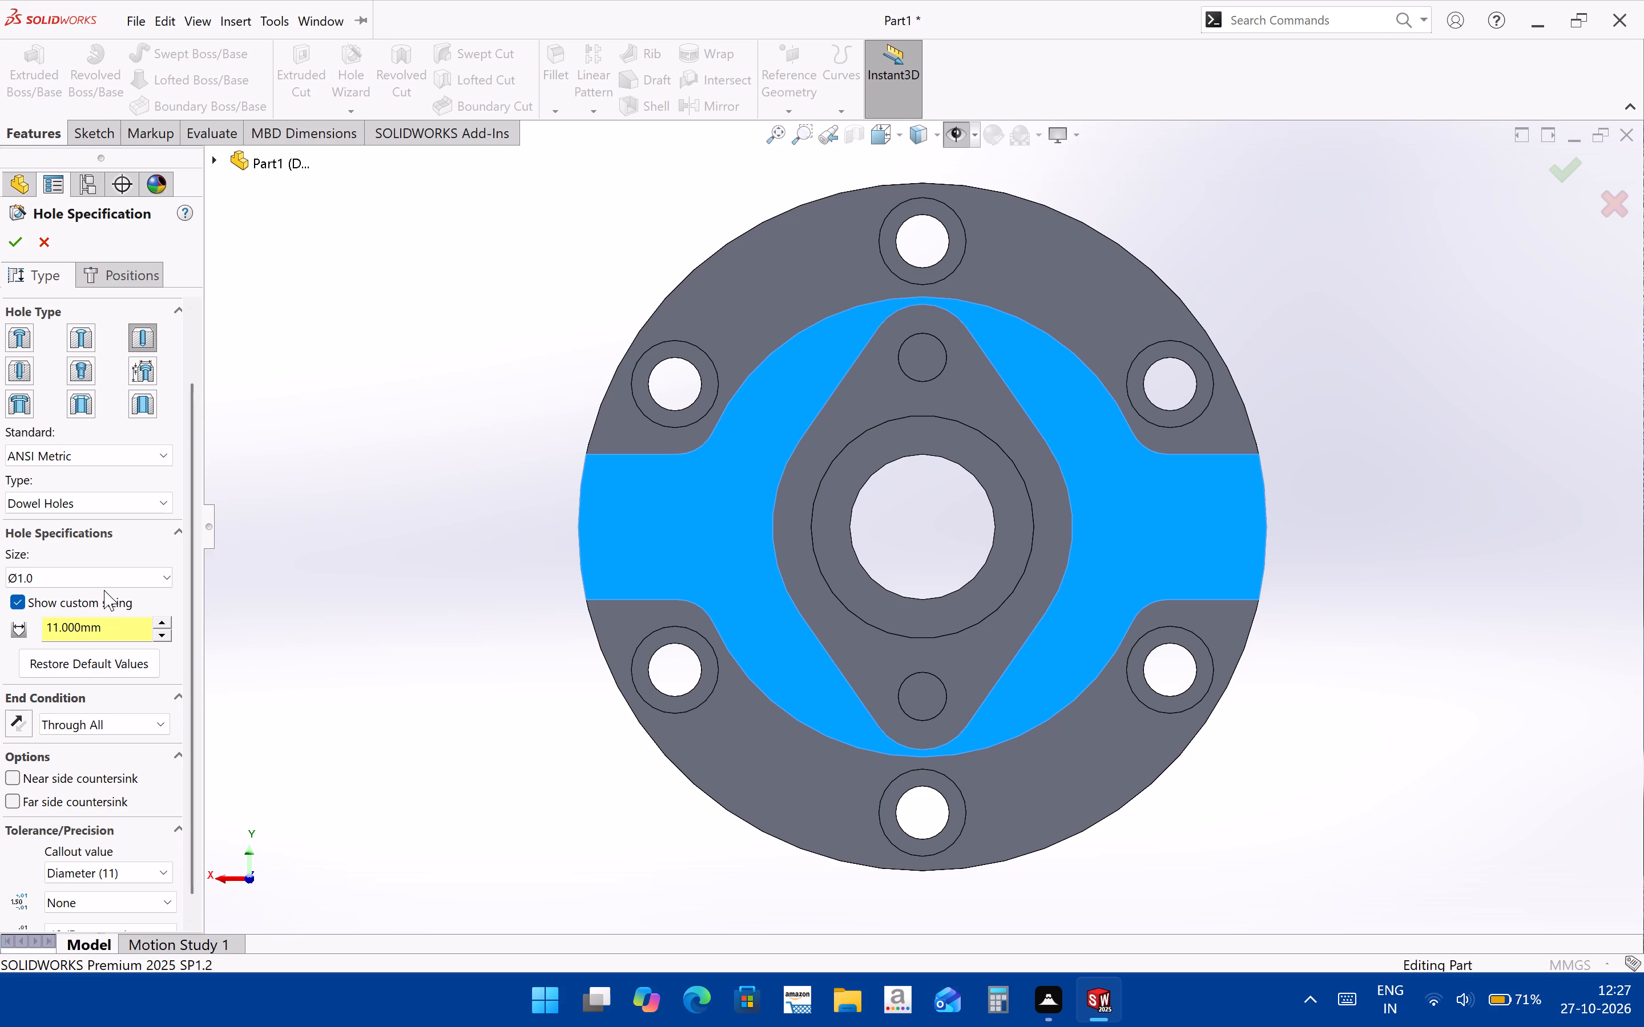
click(89, 502)
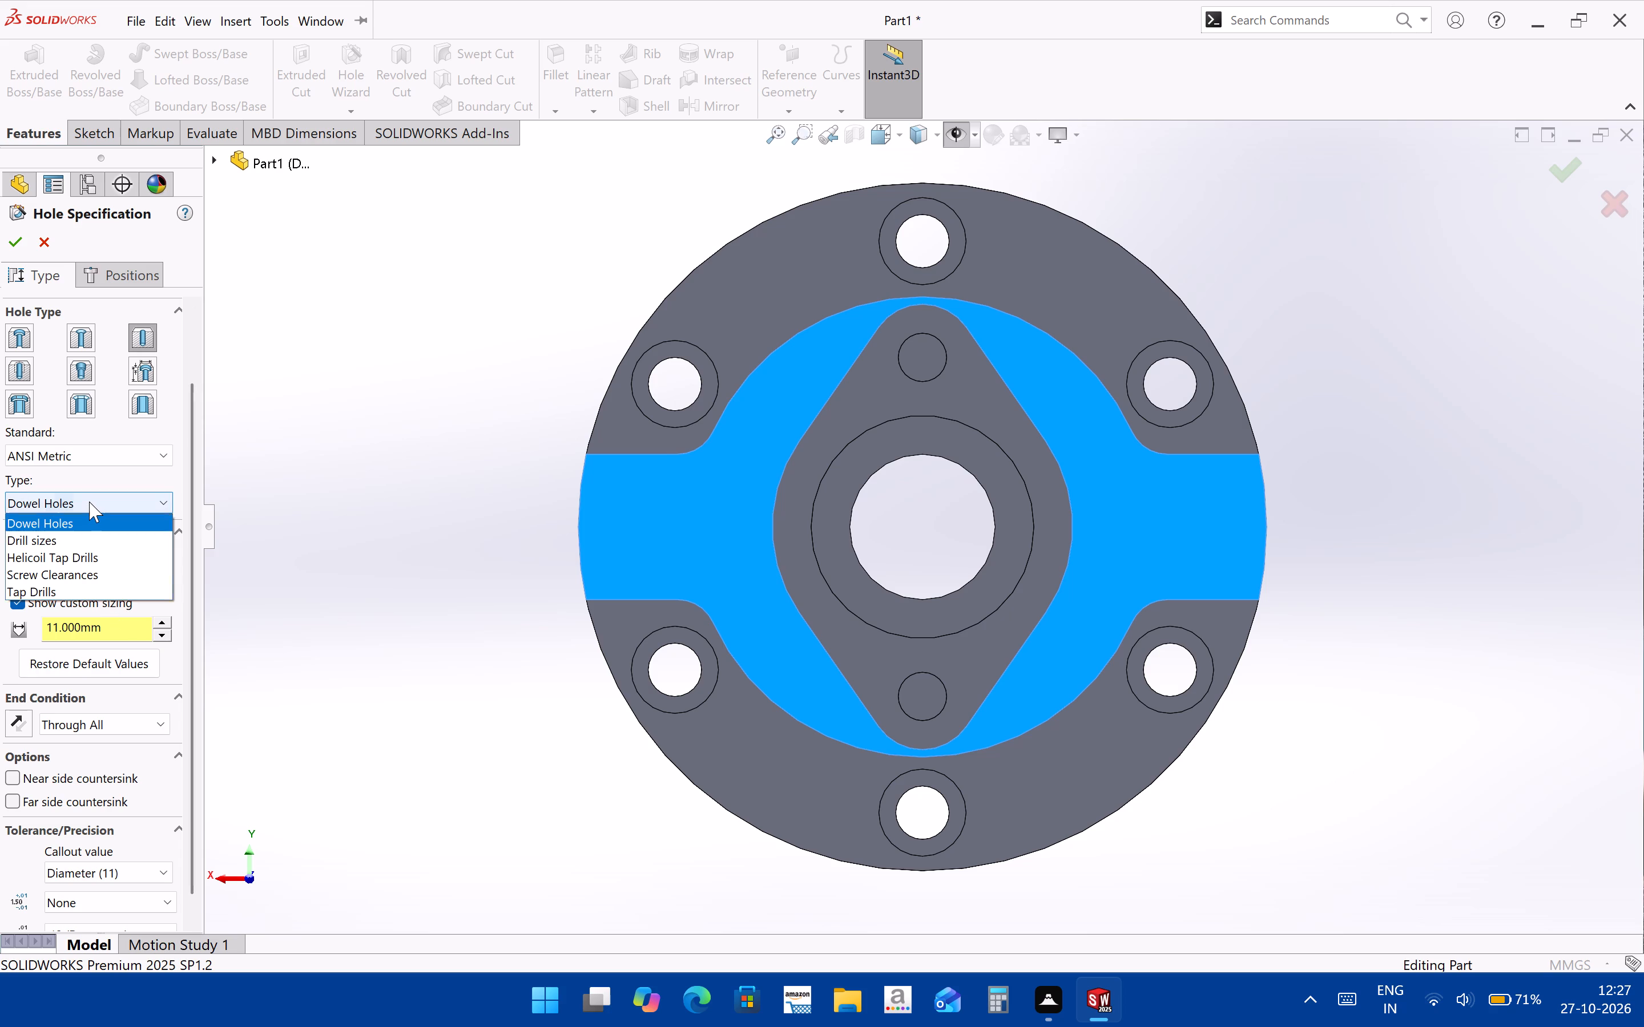
click(88, 548)
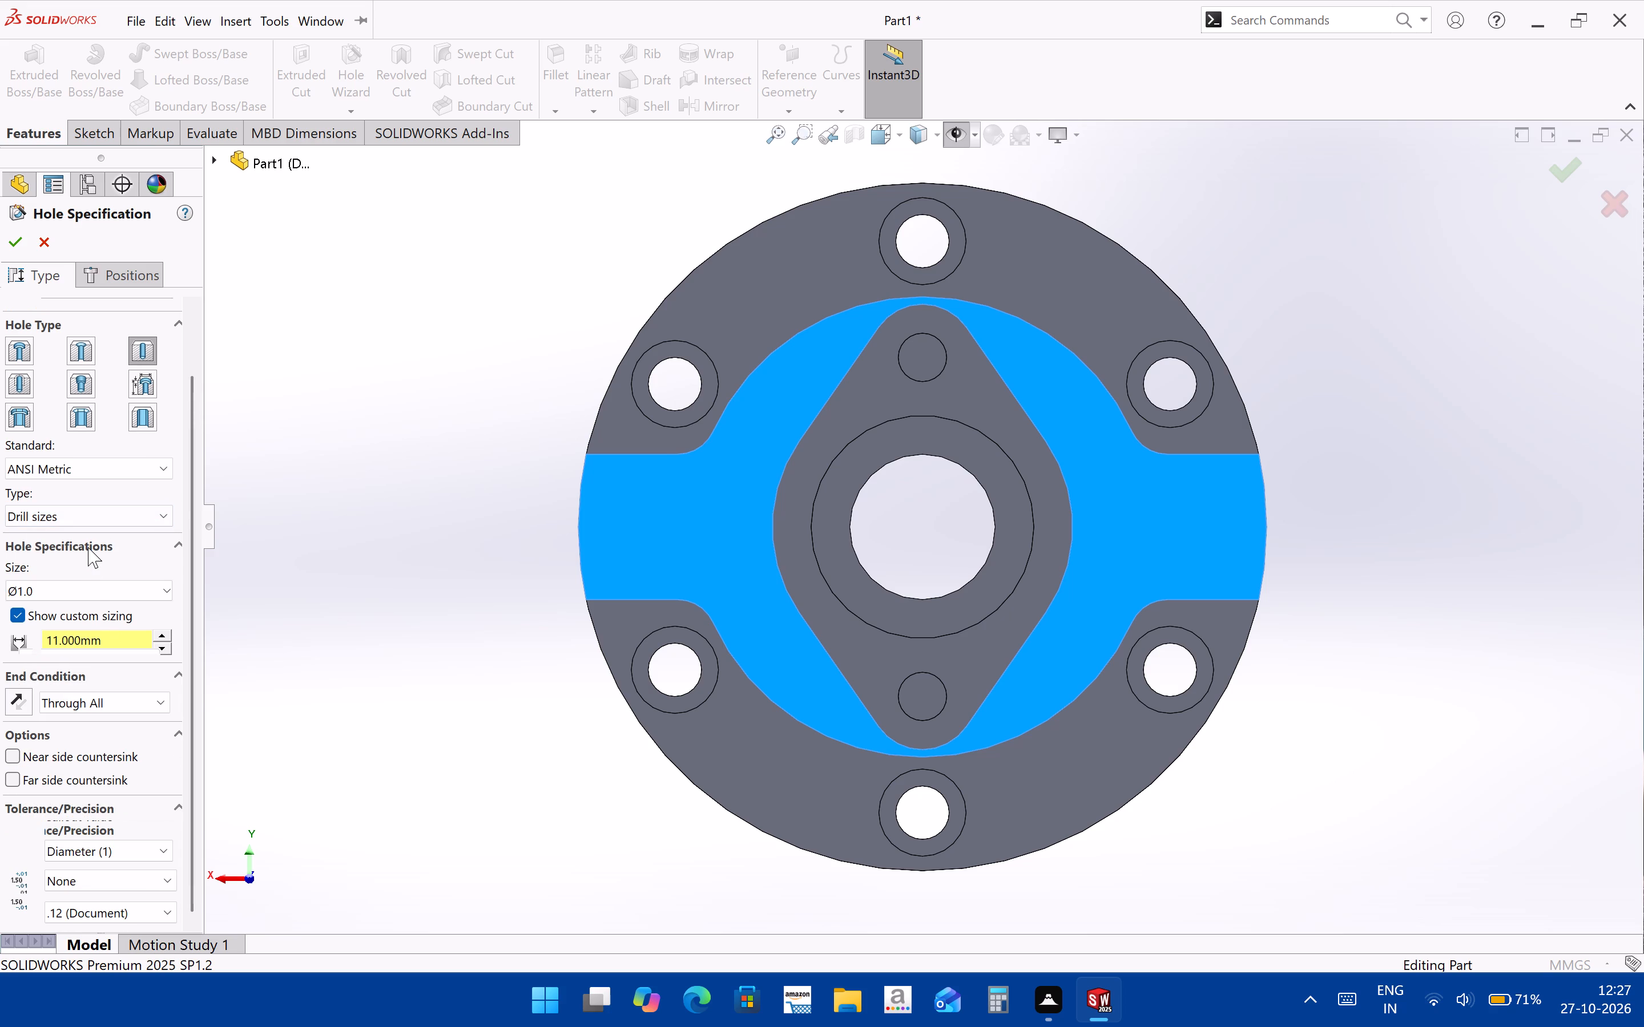
click(88, 521)
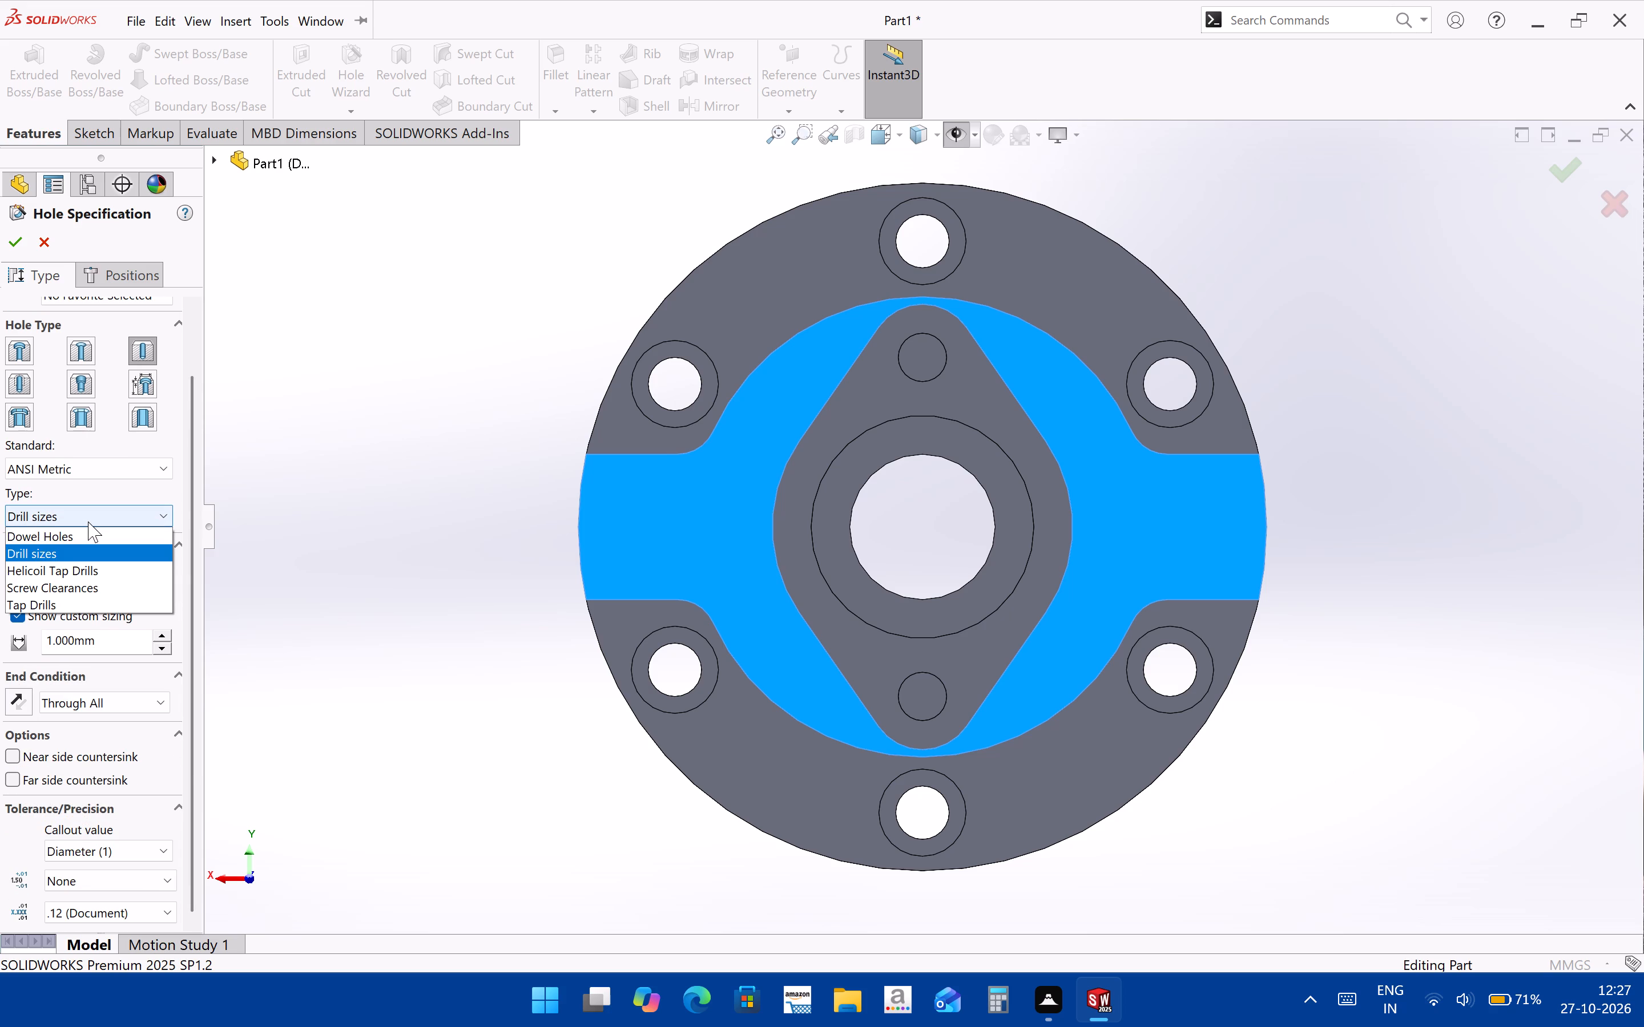
click(91, 587)
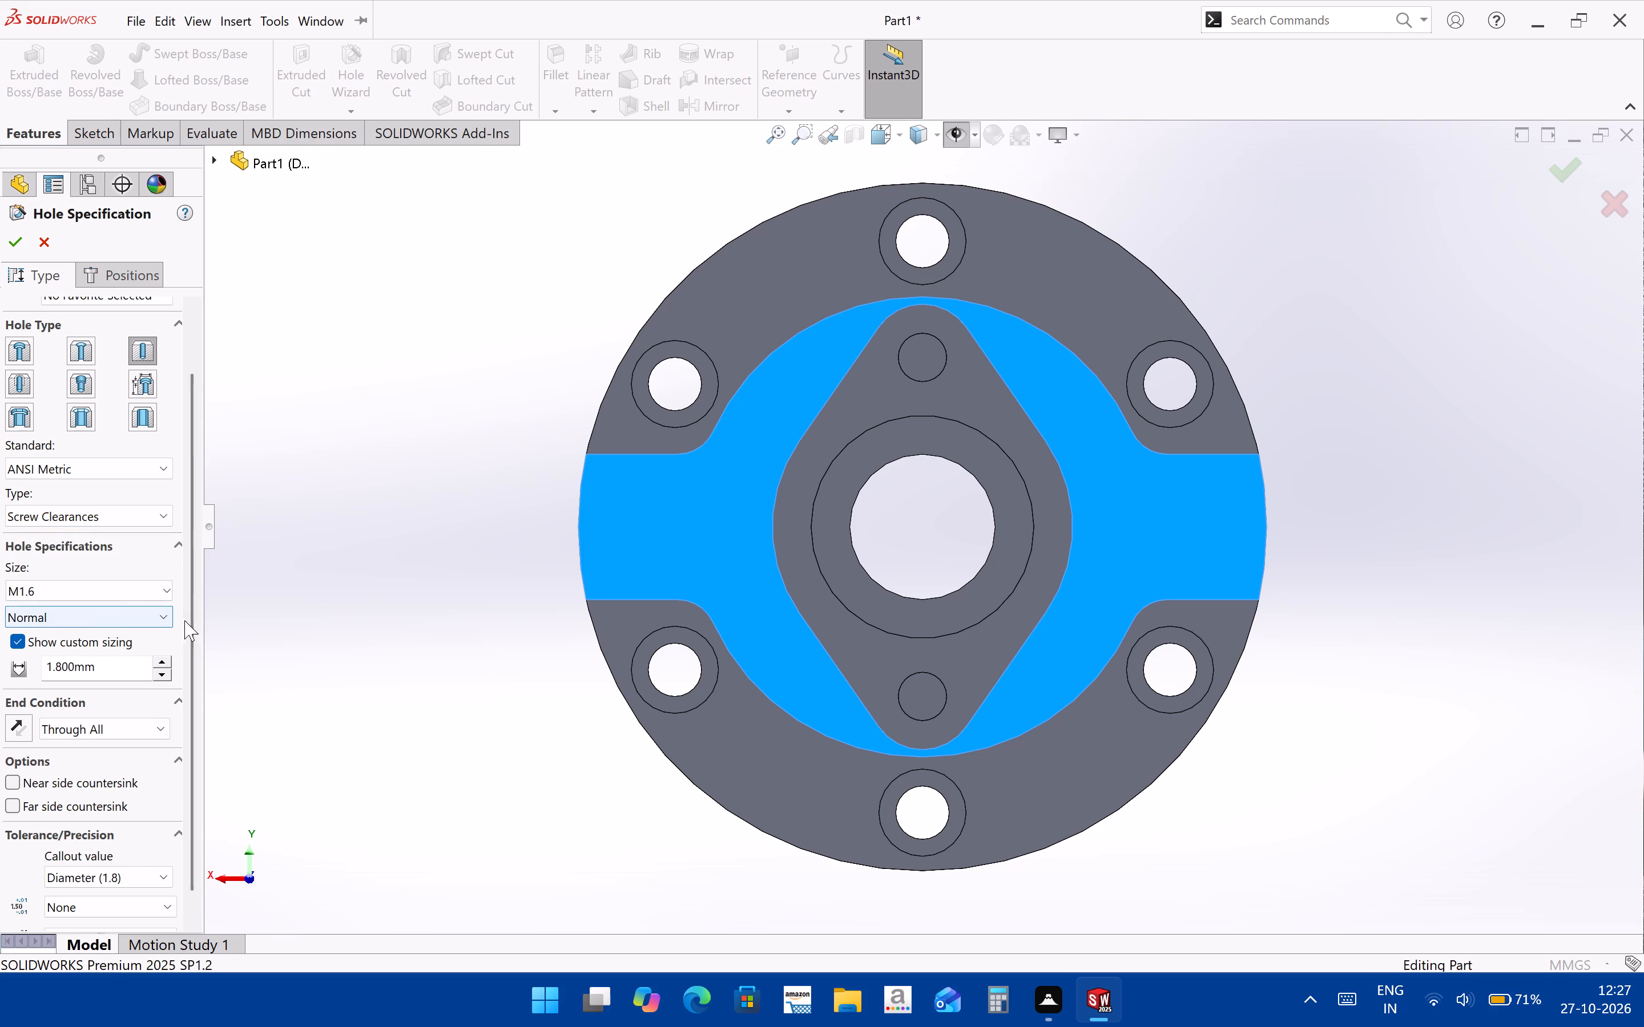
drag(196, 621, 191, 701)
click(120, 495)
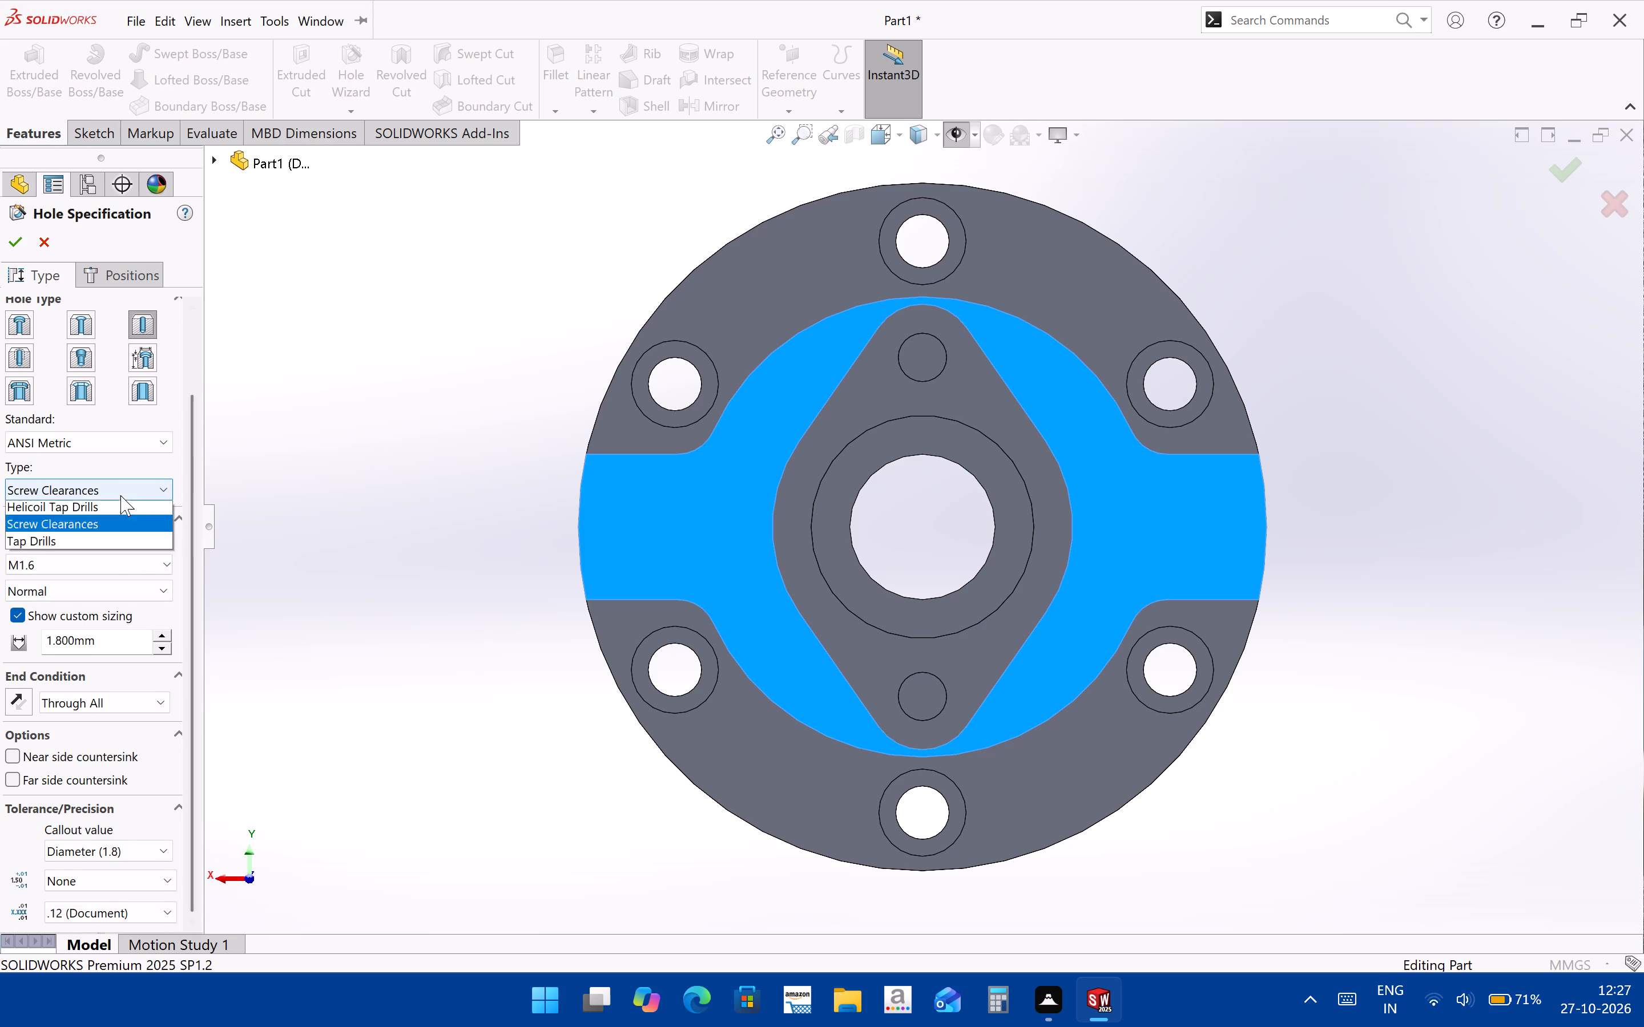
click(120, 495)
click(122, 427)
click(130, 486)
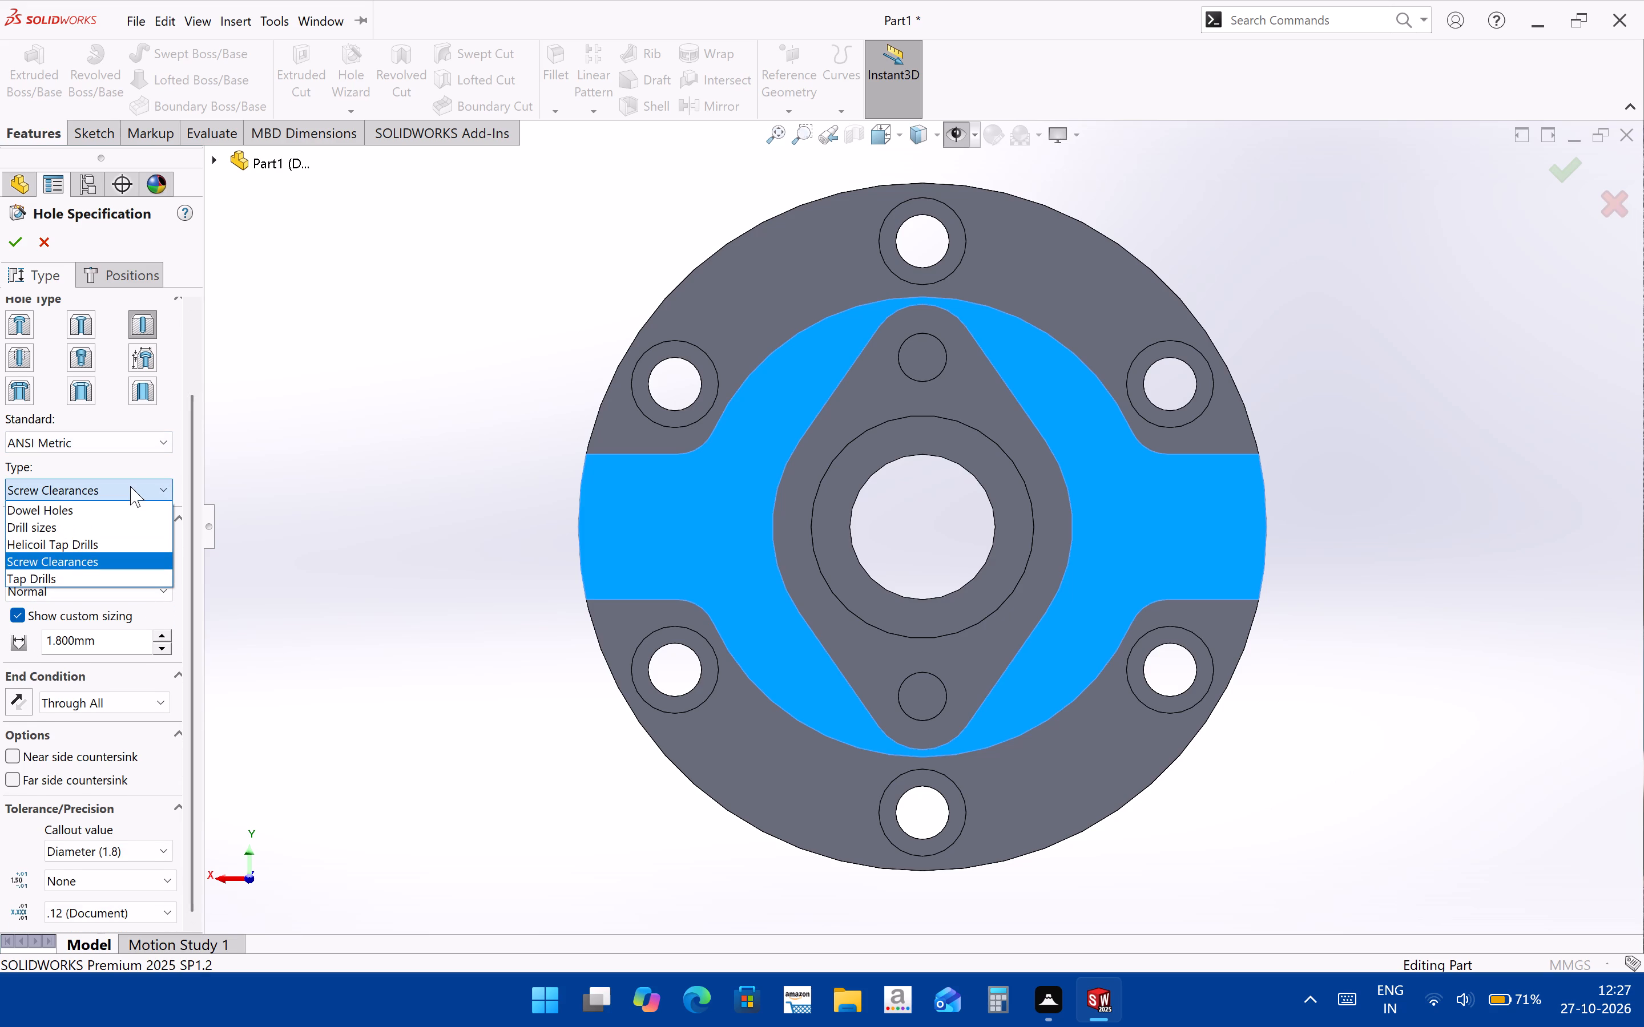
click(128, 579)
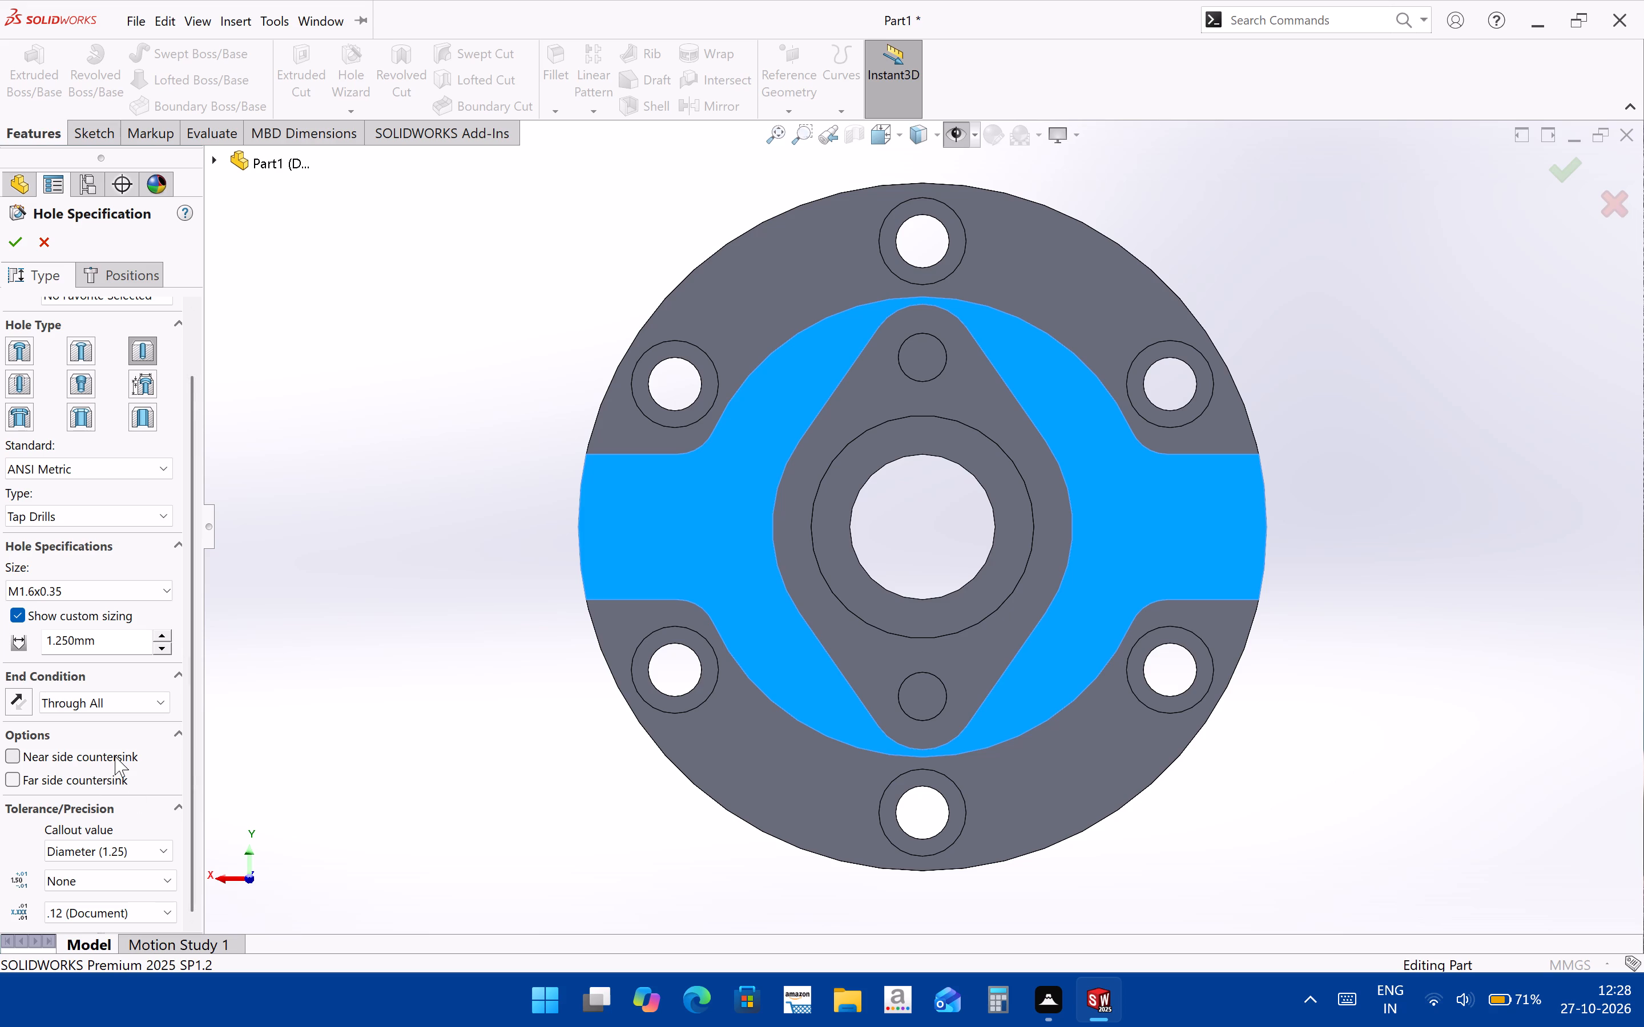
click(119, 782)
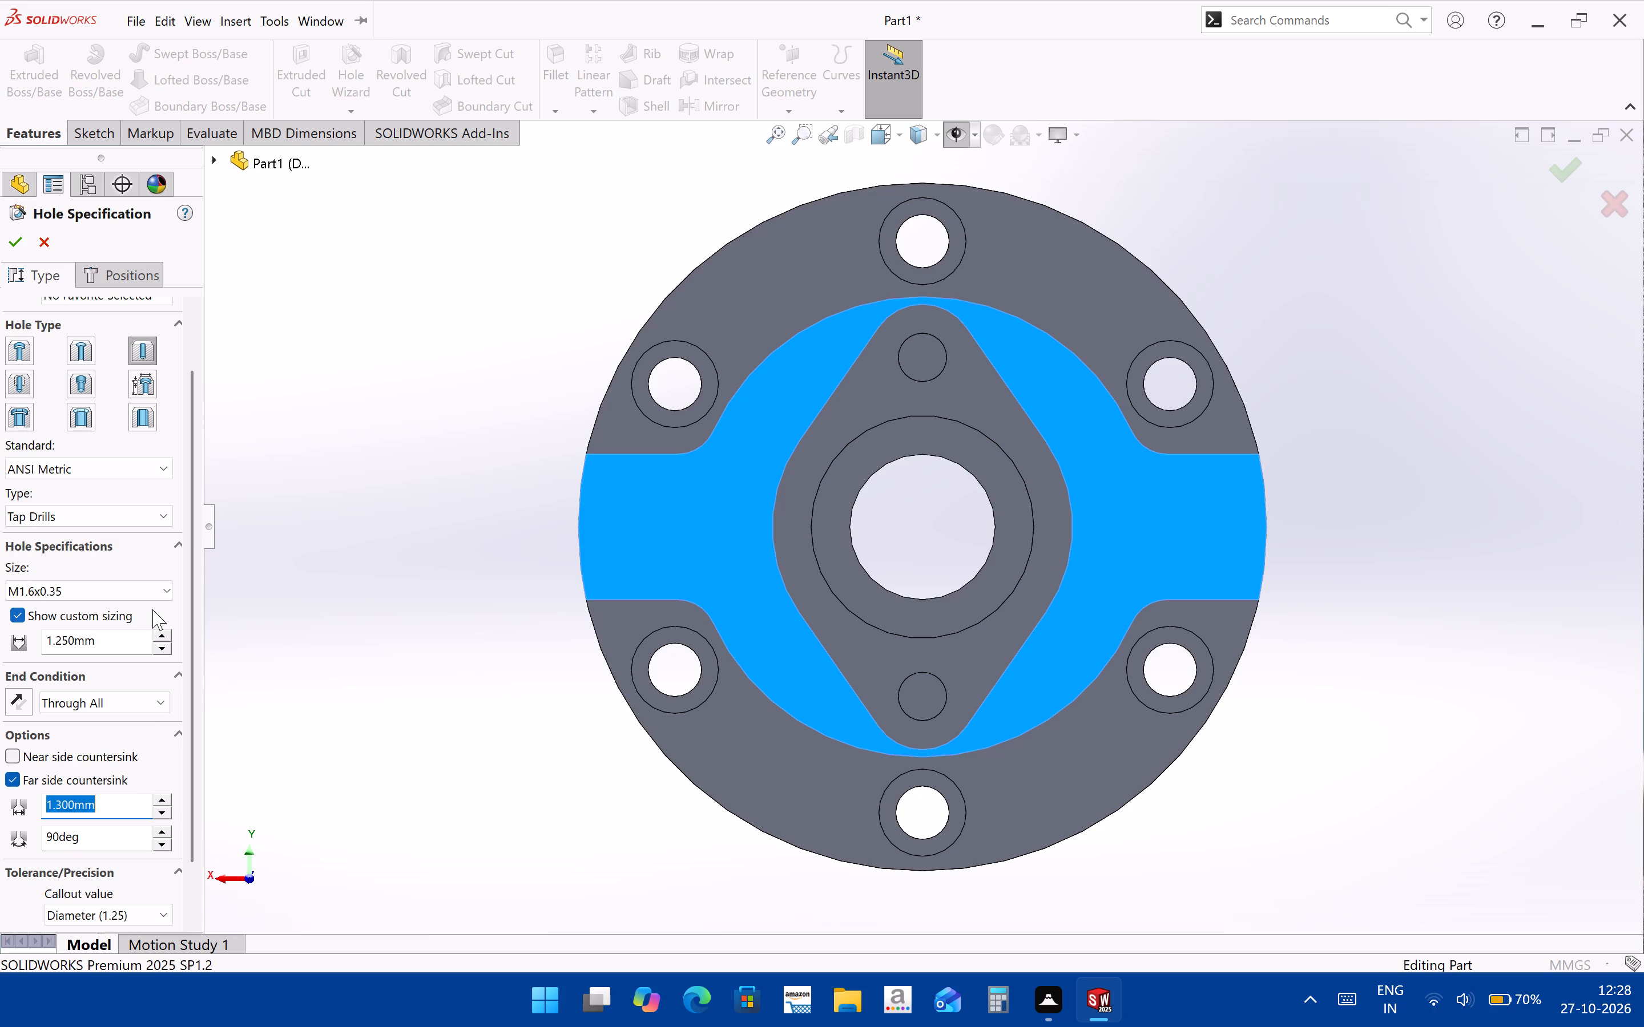
click(124, 507)
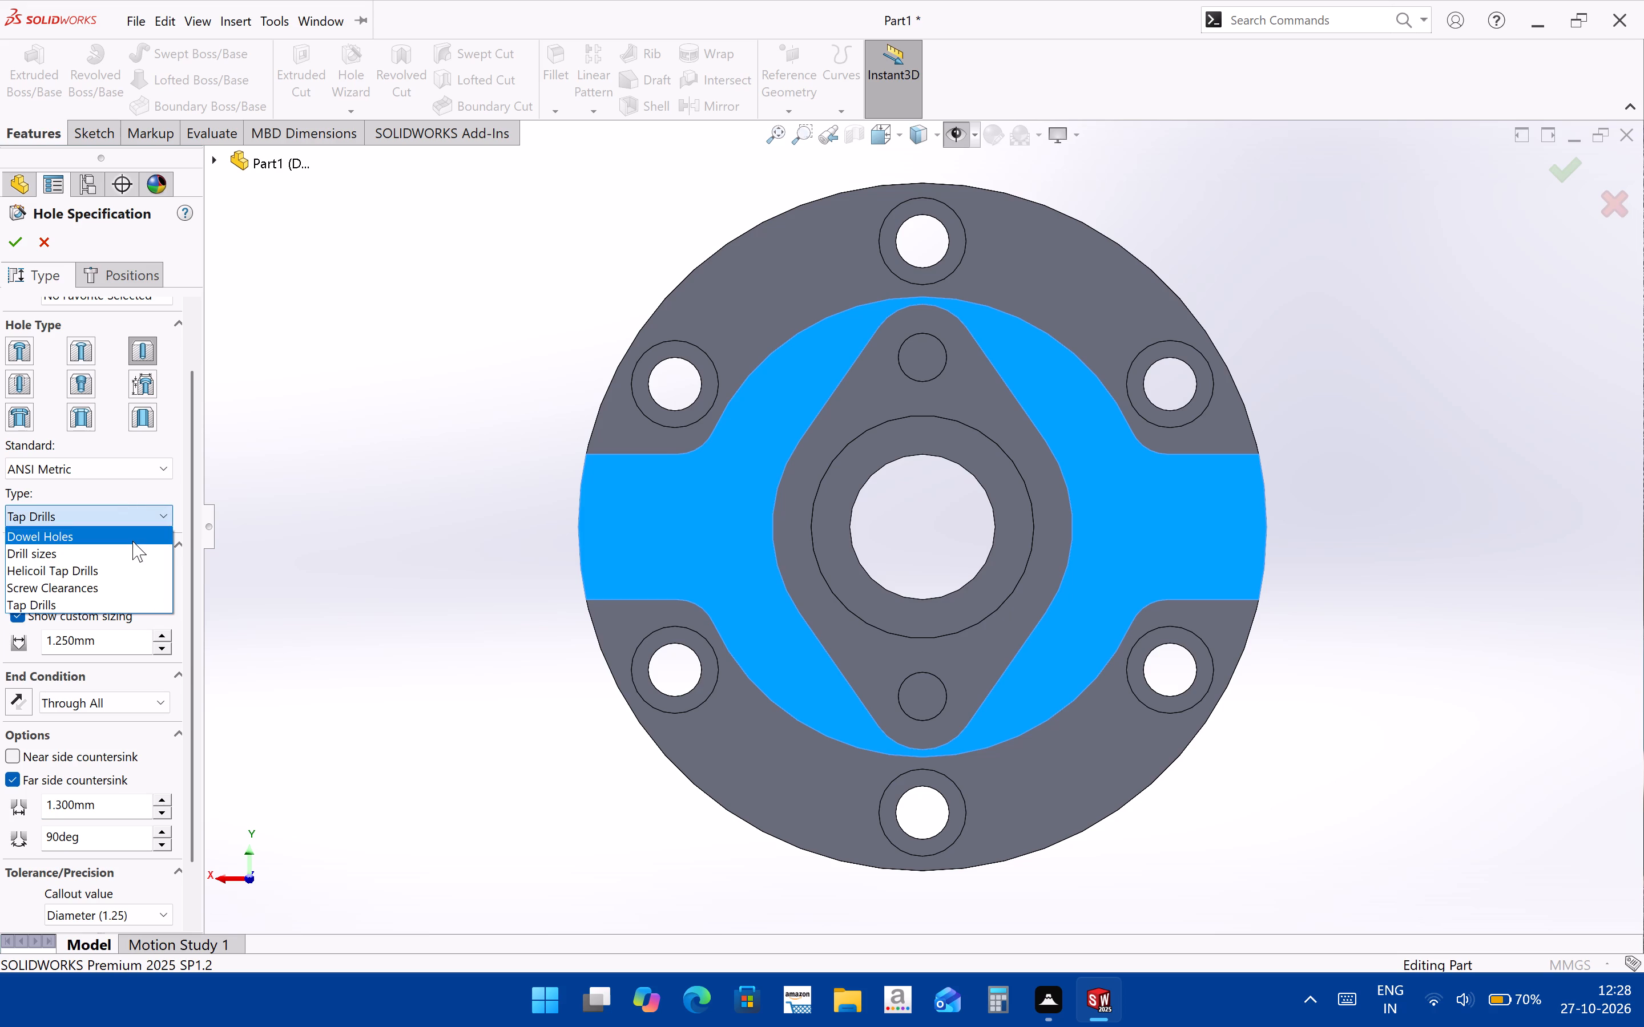
click(126, 590)
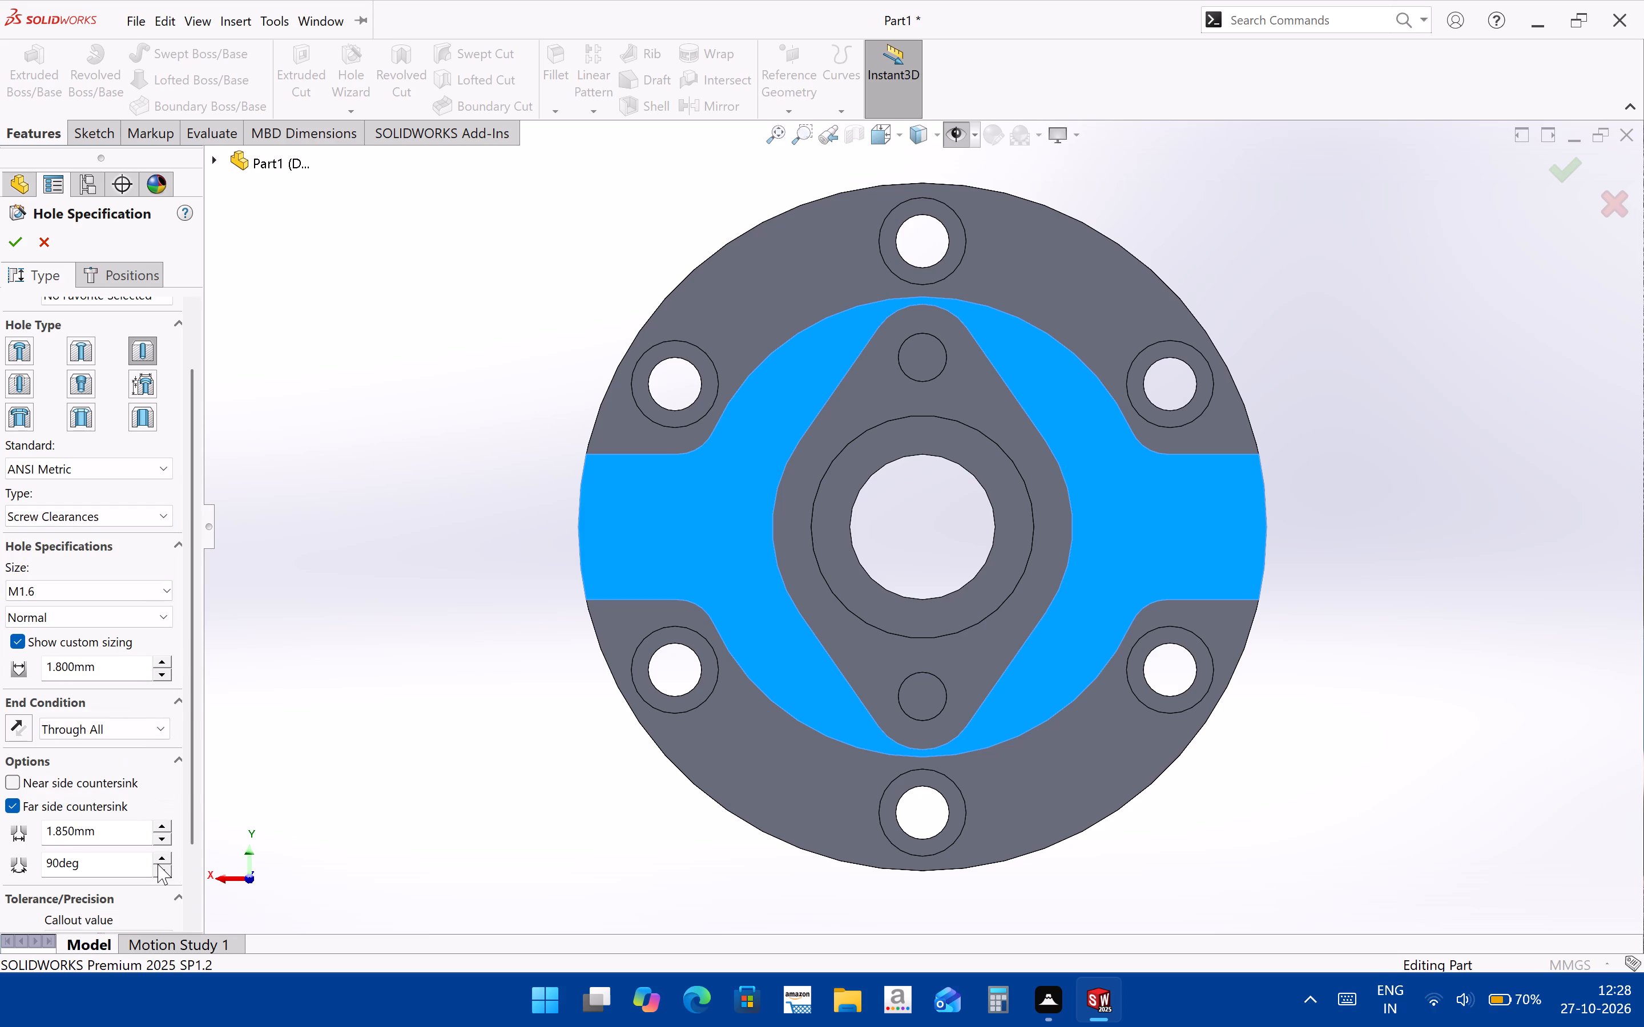
Size the screw clearance hole as M4 and set its custom diameter to 5 mm.
click(96, 598)
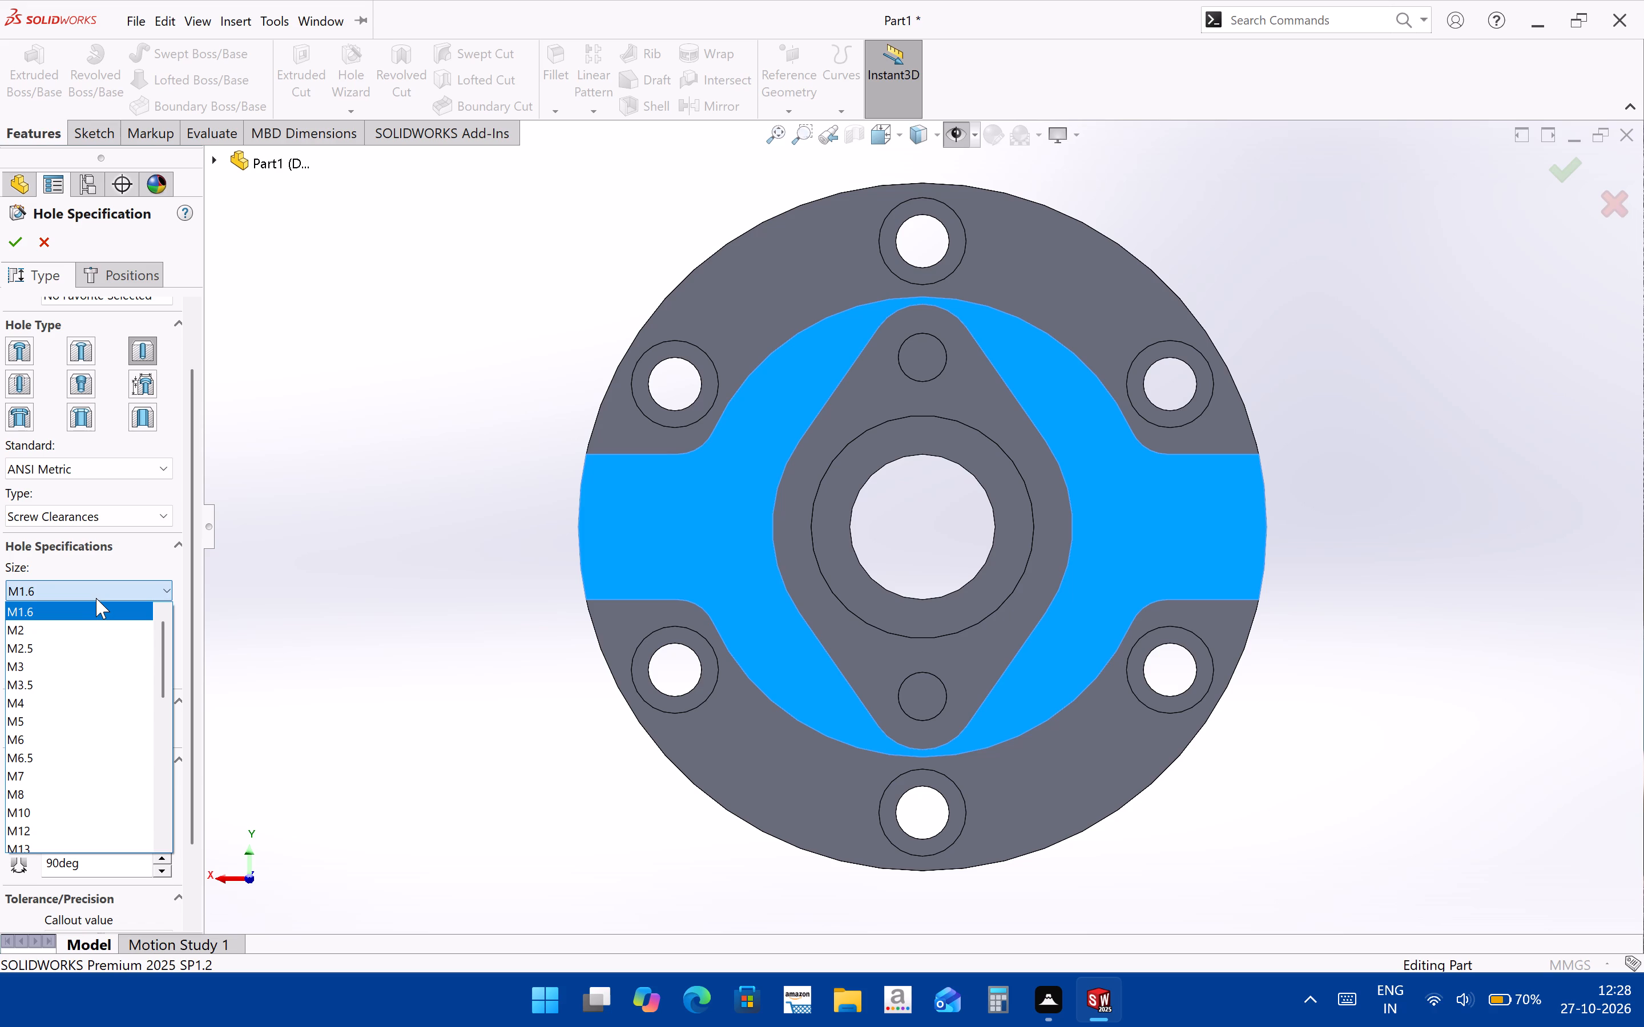
click(110, 693)
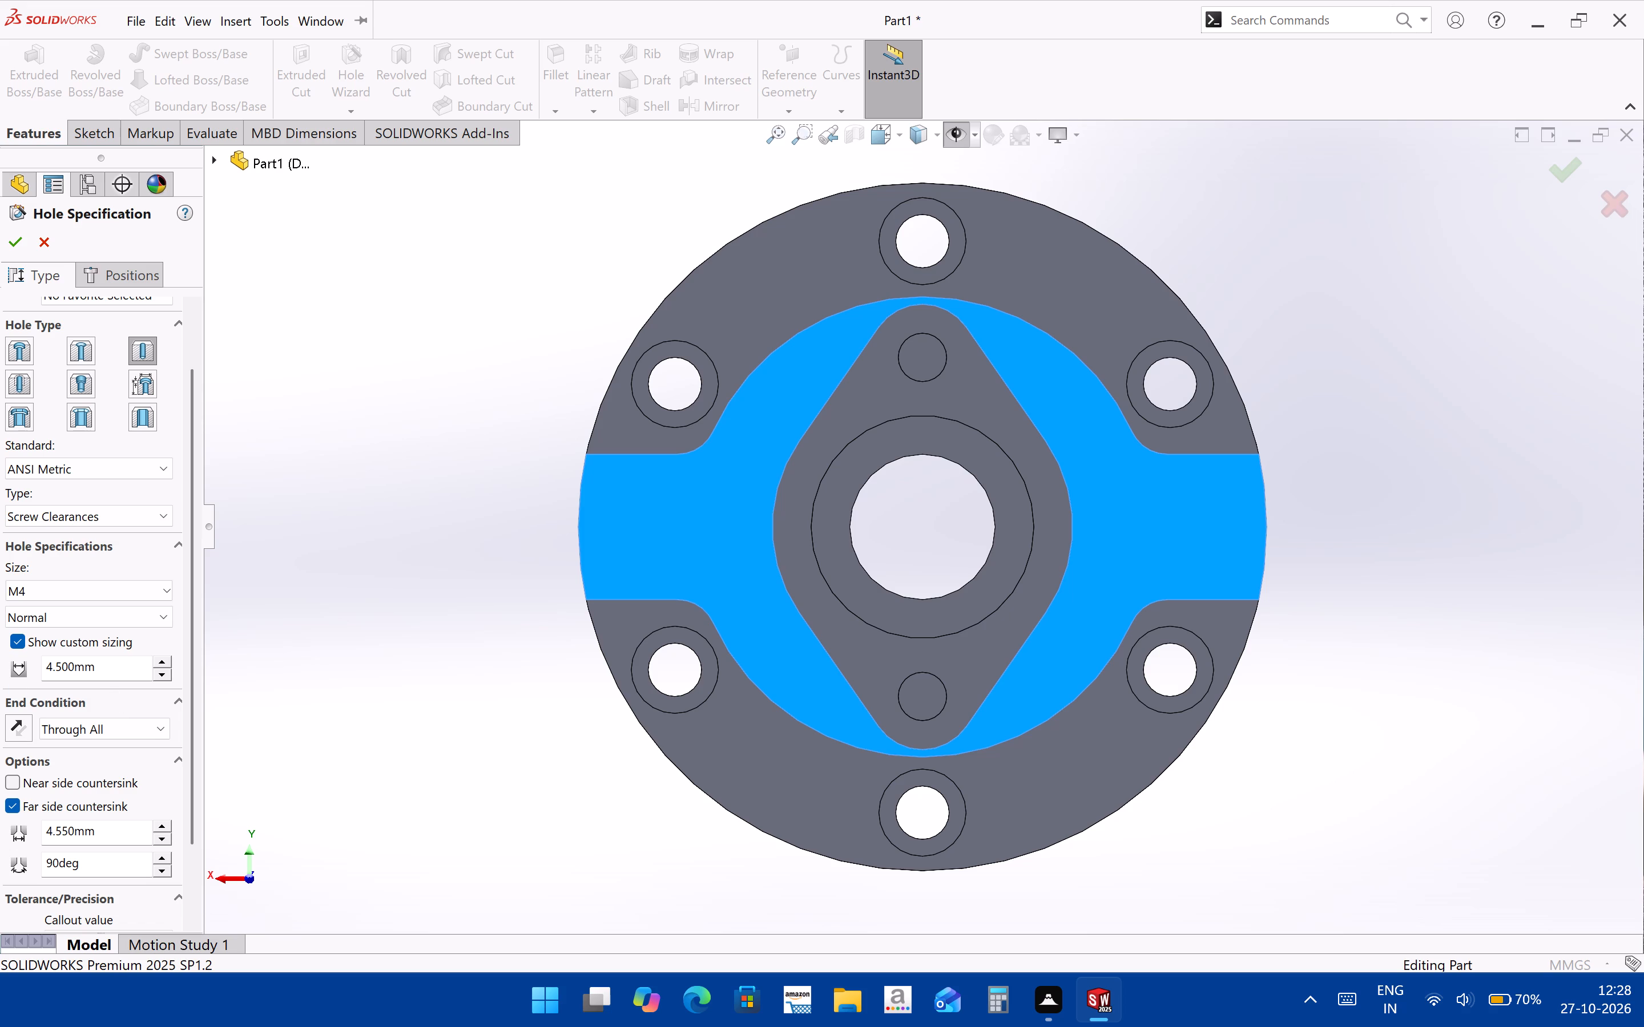
drag(98, 670, 2, 670)
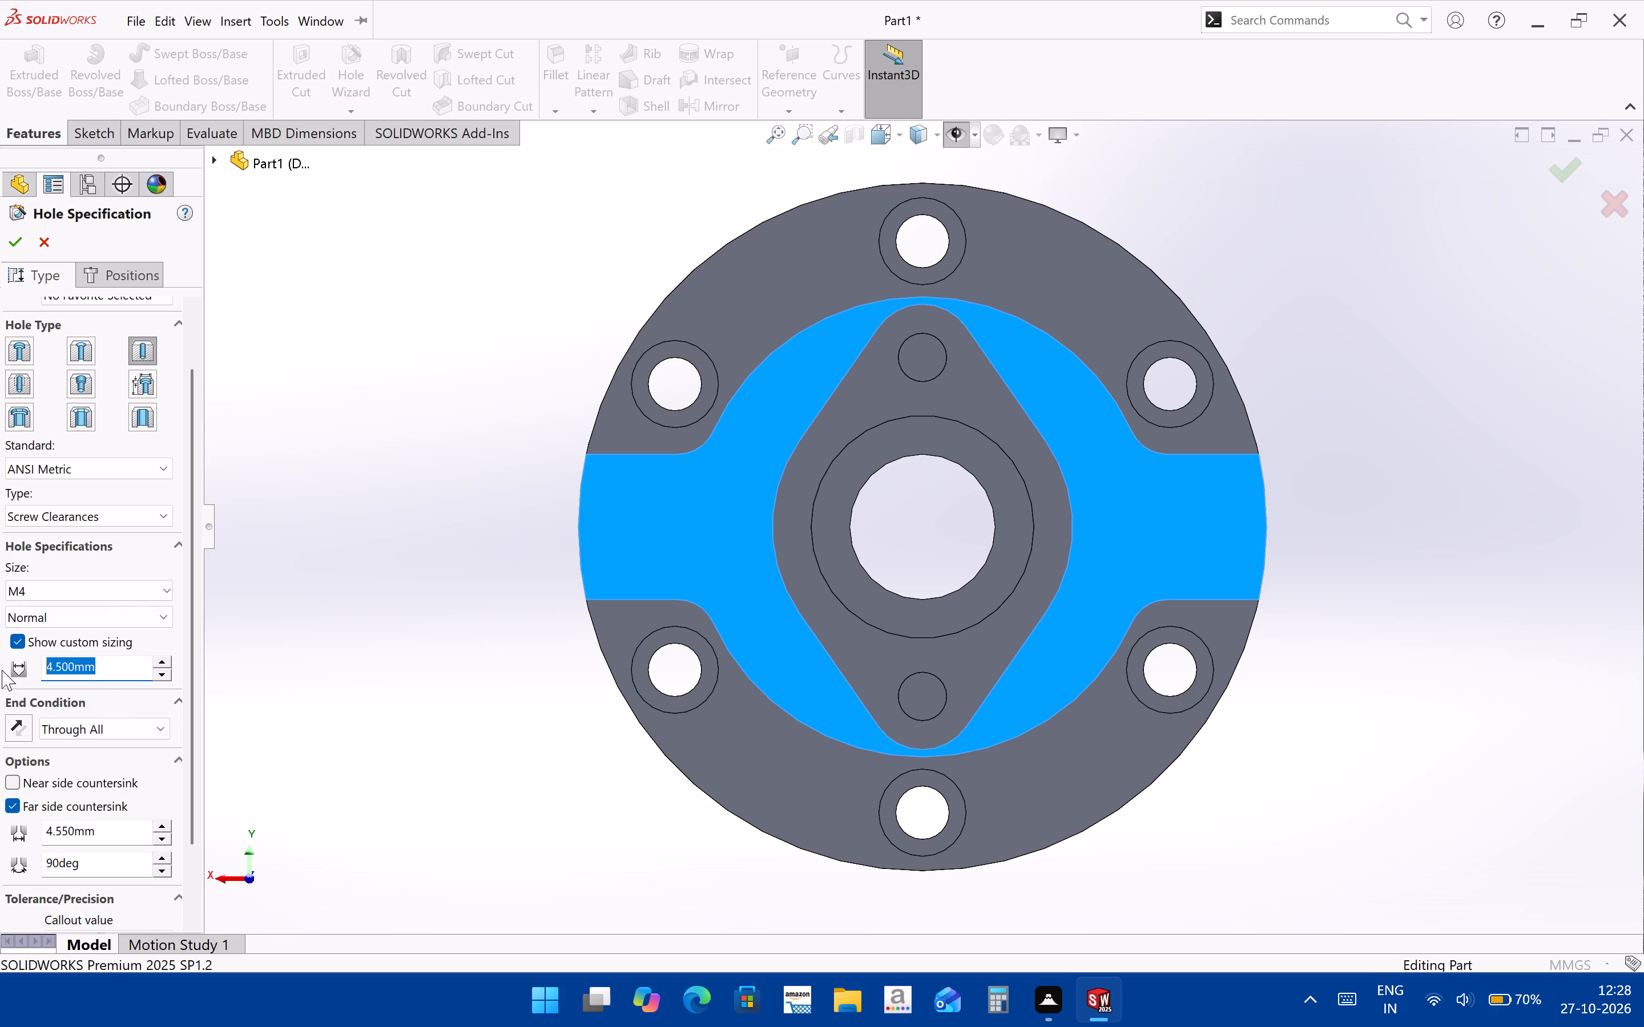
key(5)
key(Return)
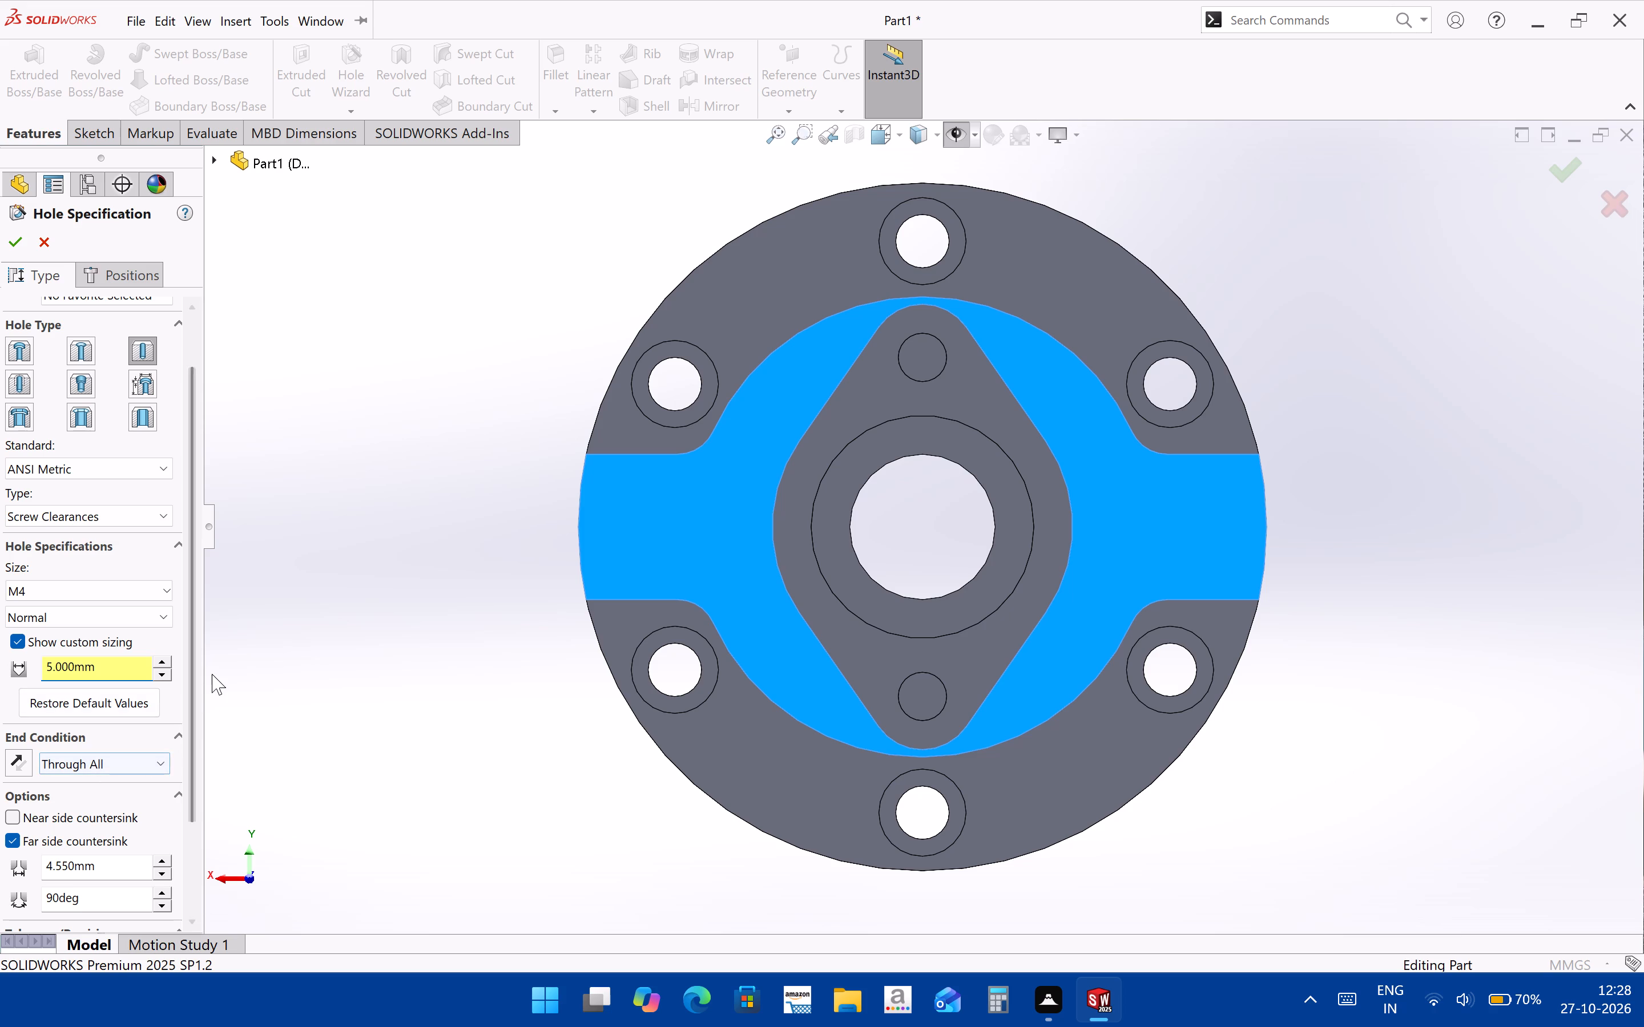
drag(193, 678, 193, 681)
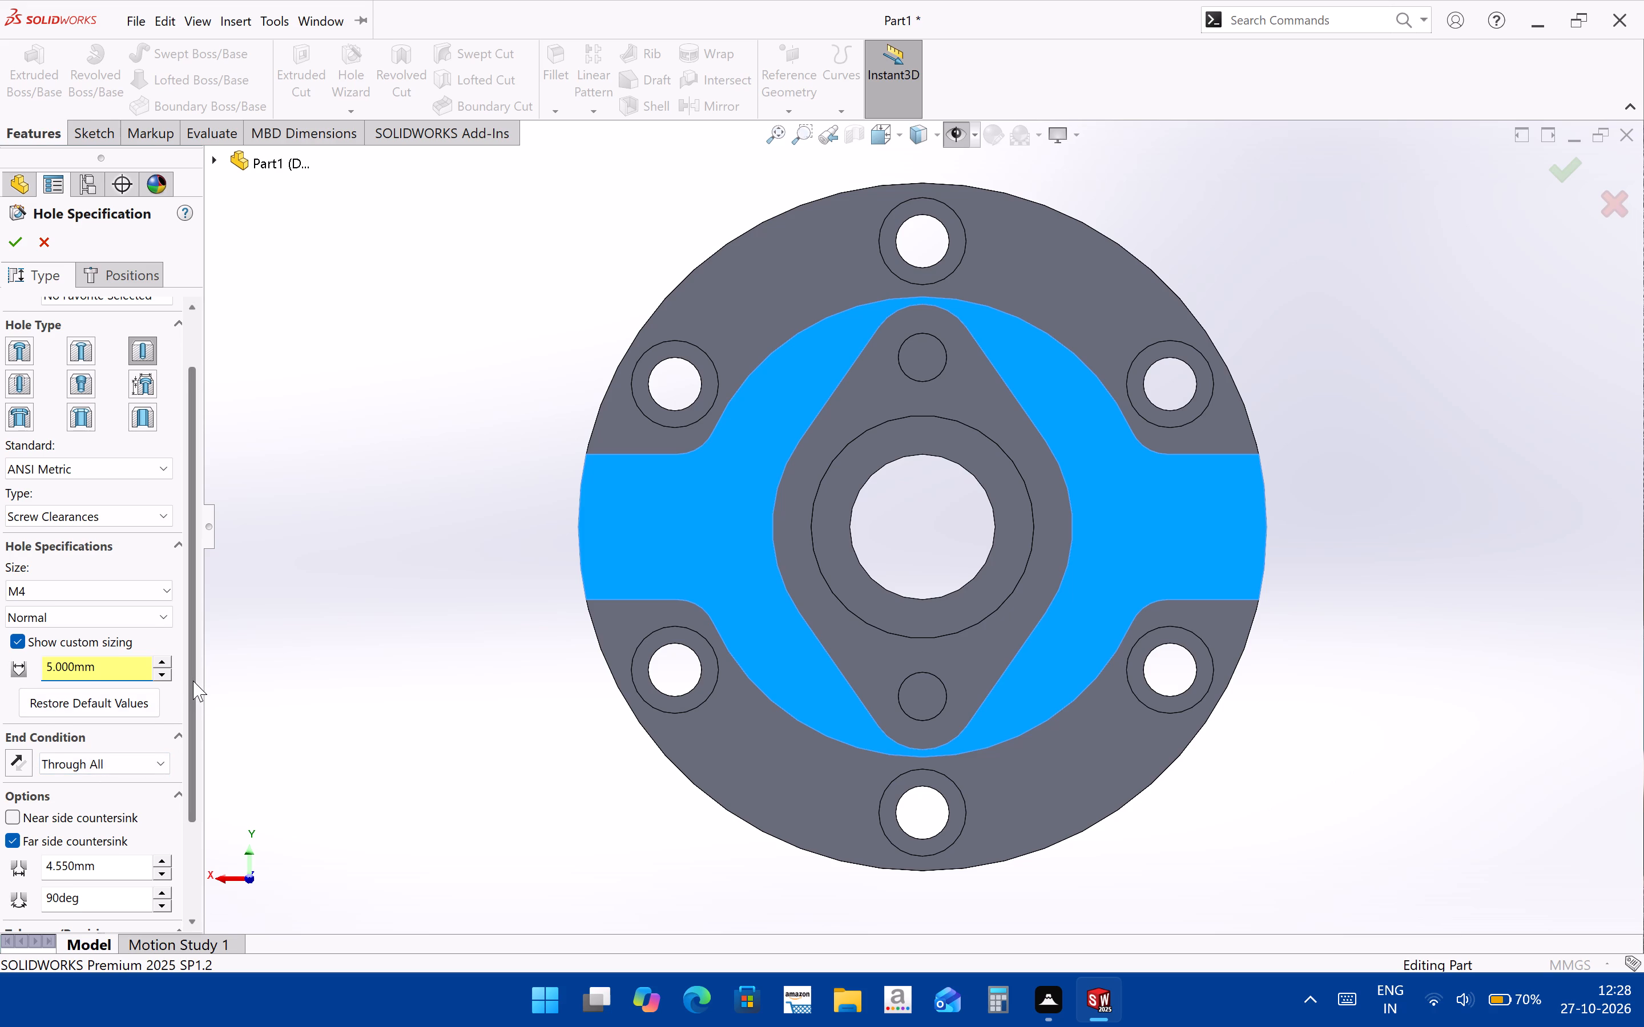
drag(193, 681, 195, 763)
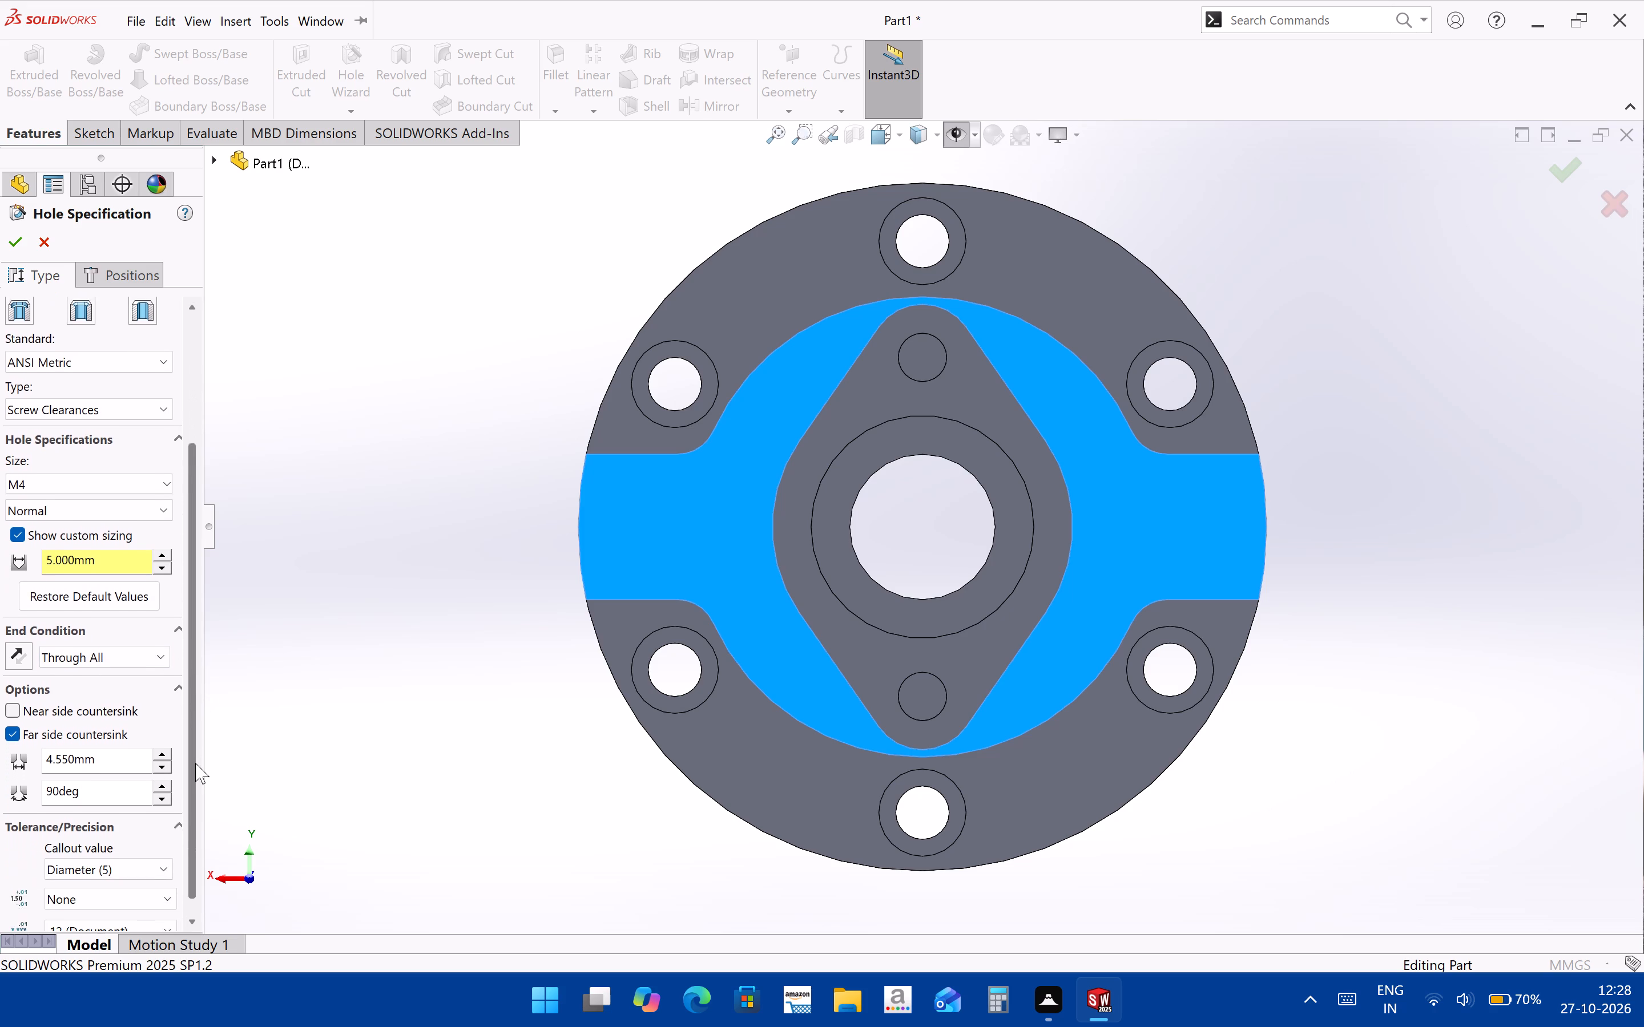
drag(195, 763, 195, 770)
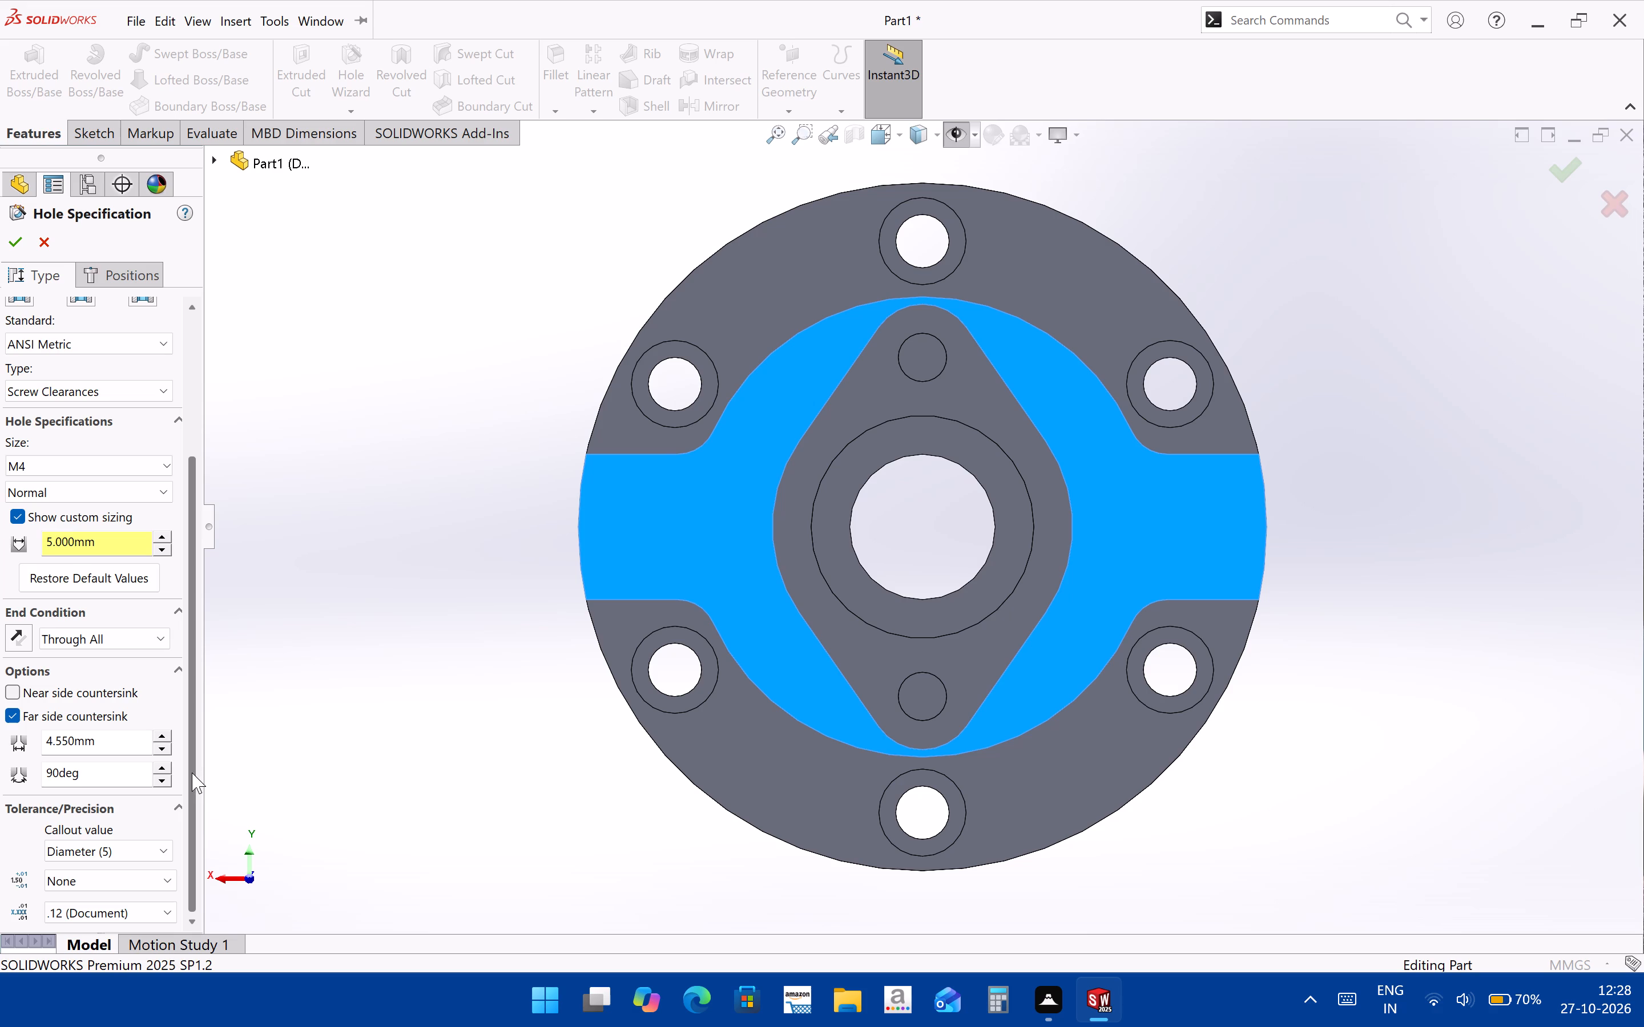
drag(192, 773, 190, 826)
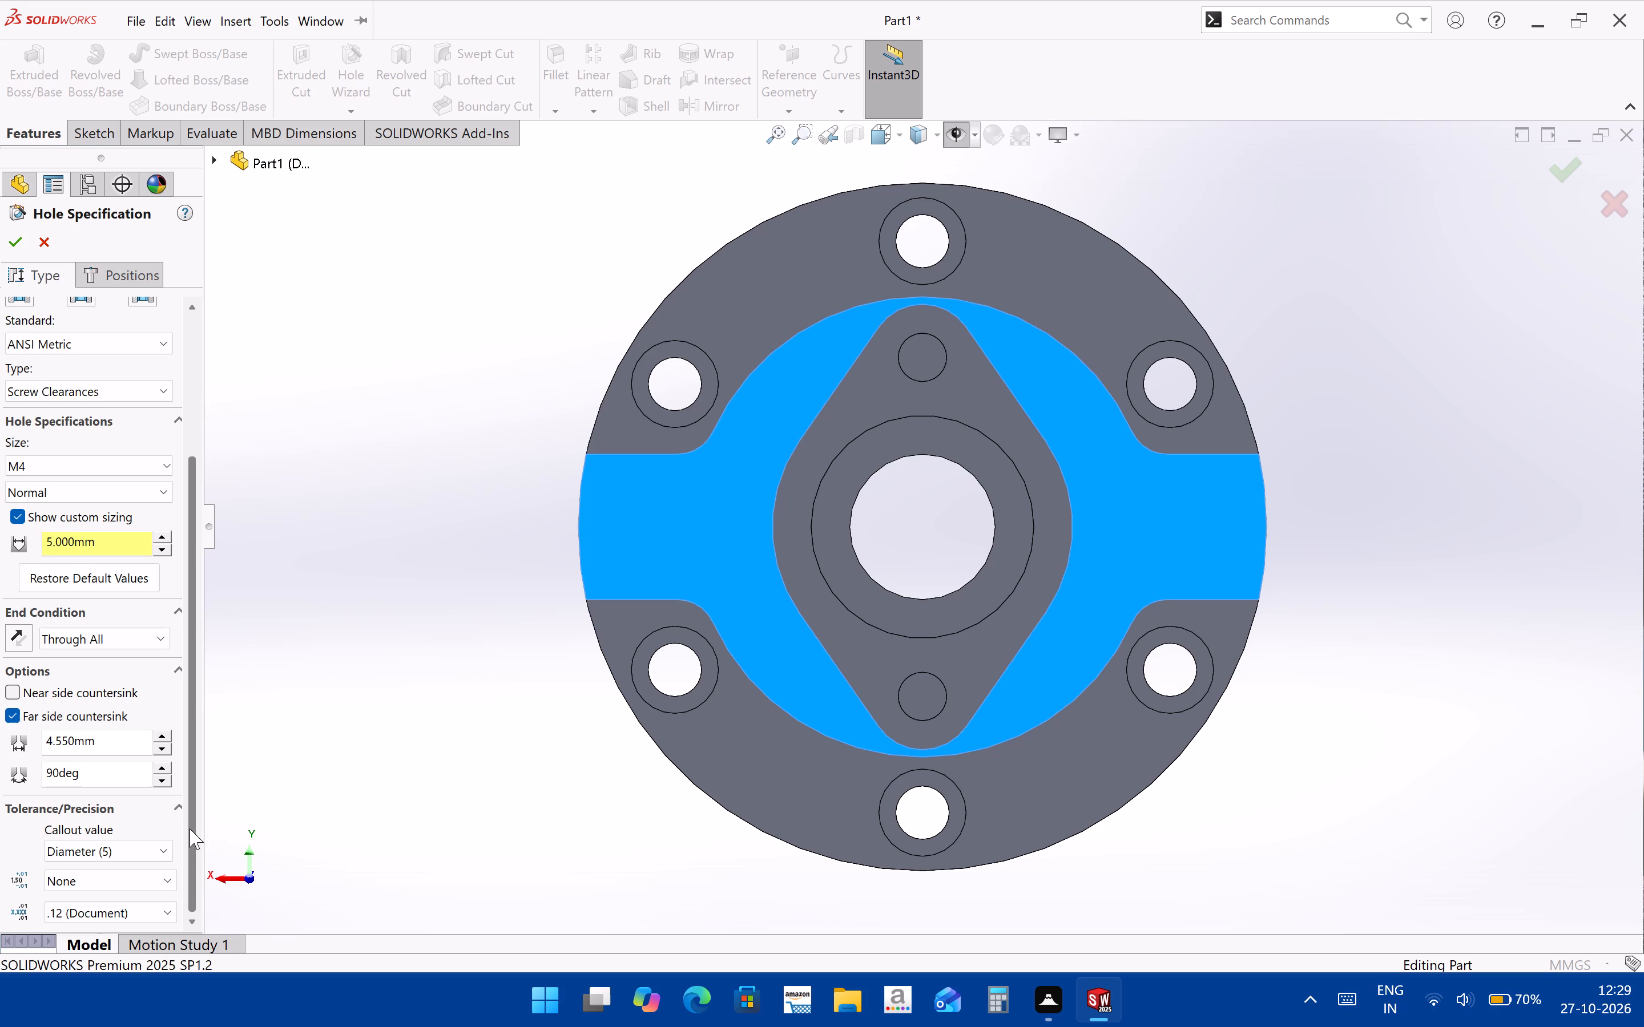
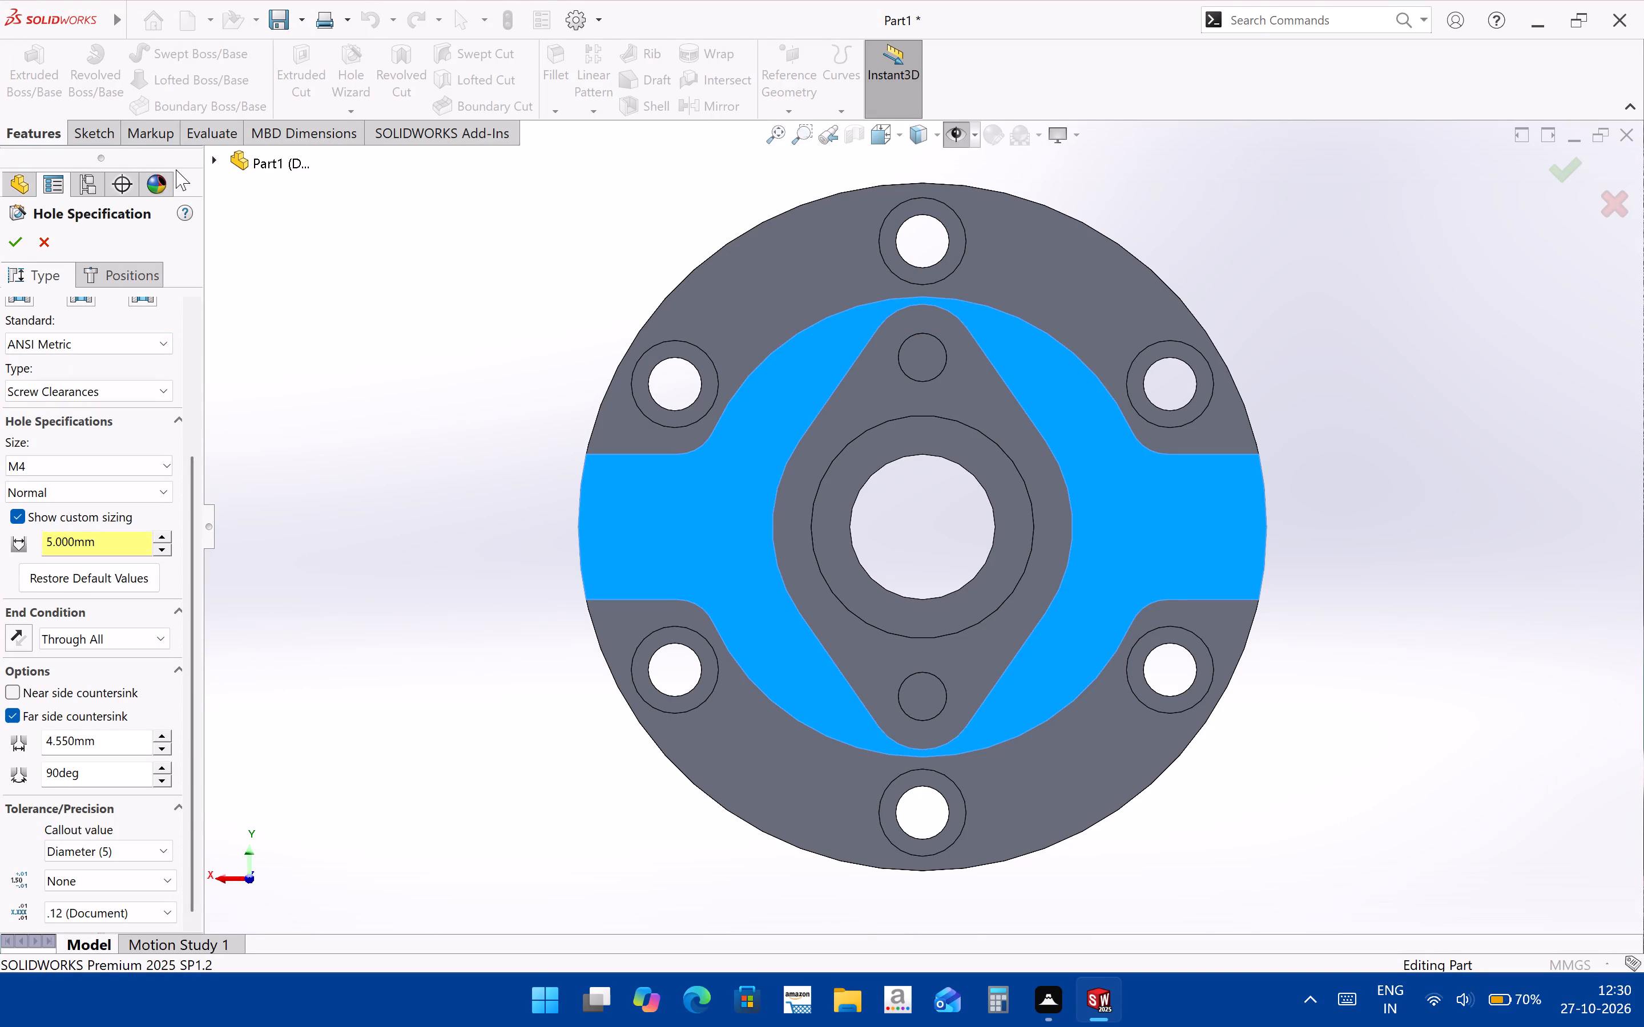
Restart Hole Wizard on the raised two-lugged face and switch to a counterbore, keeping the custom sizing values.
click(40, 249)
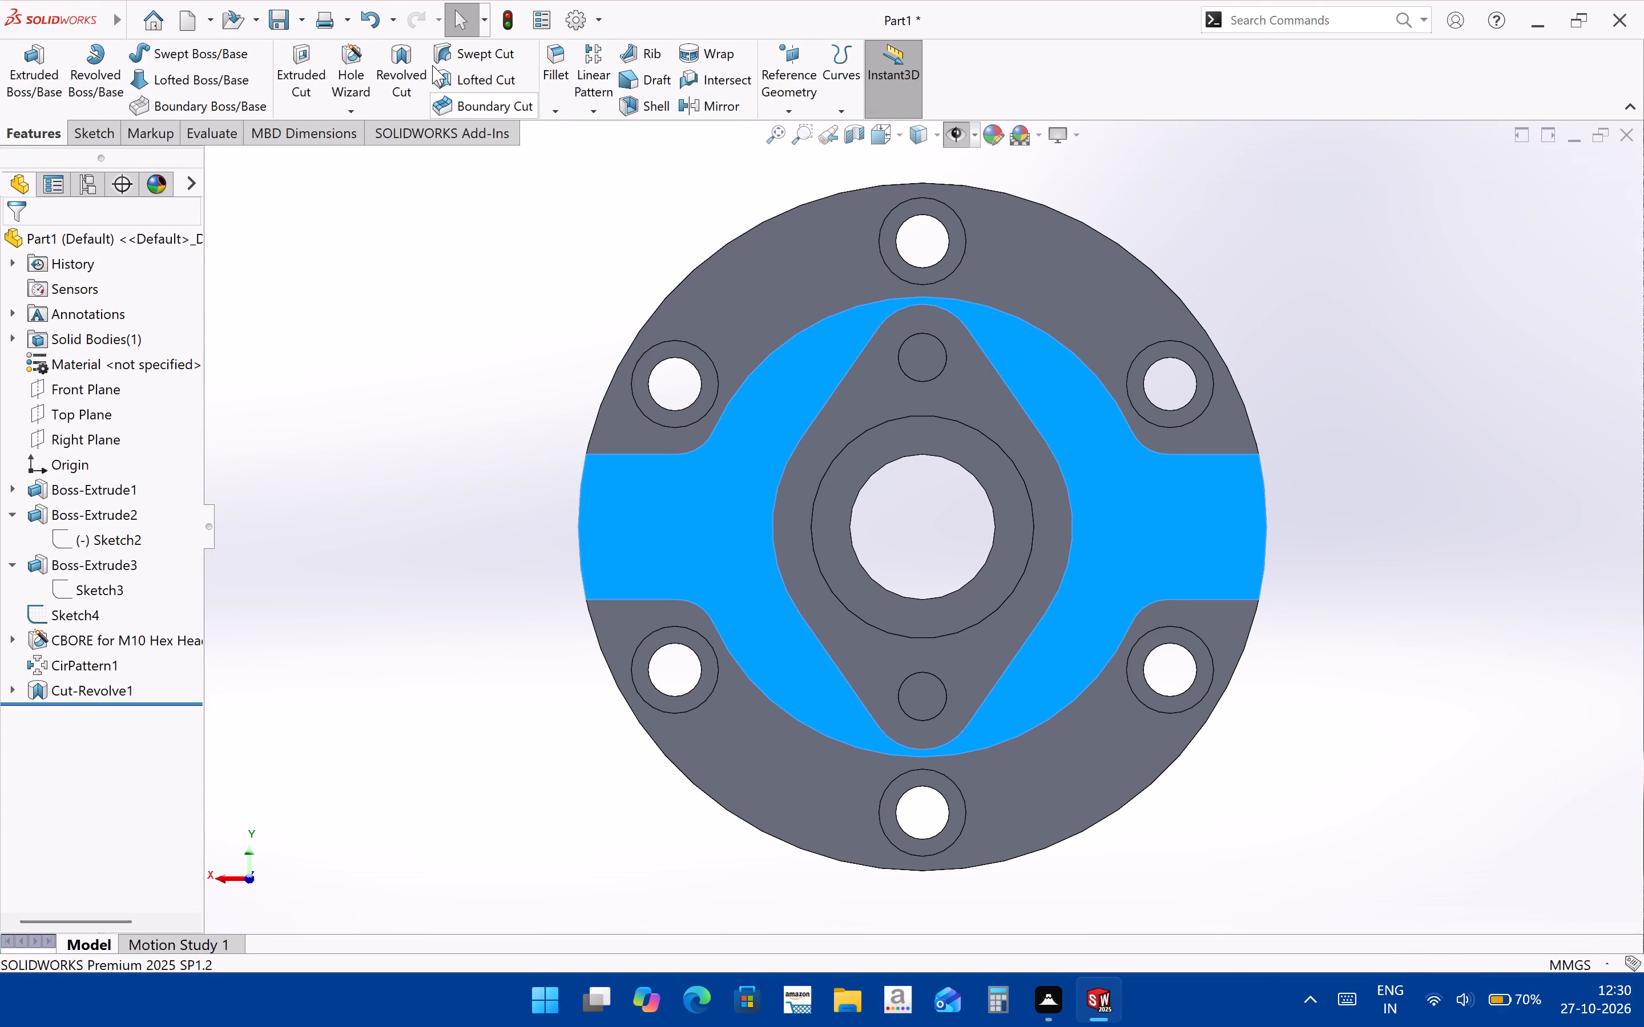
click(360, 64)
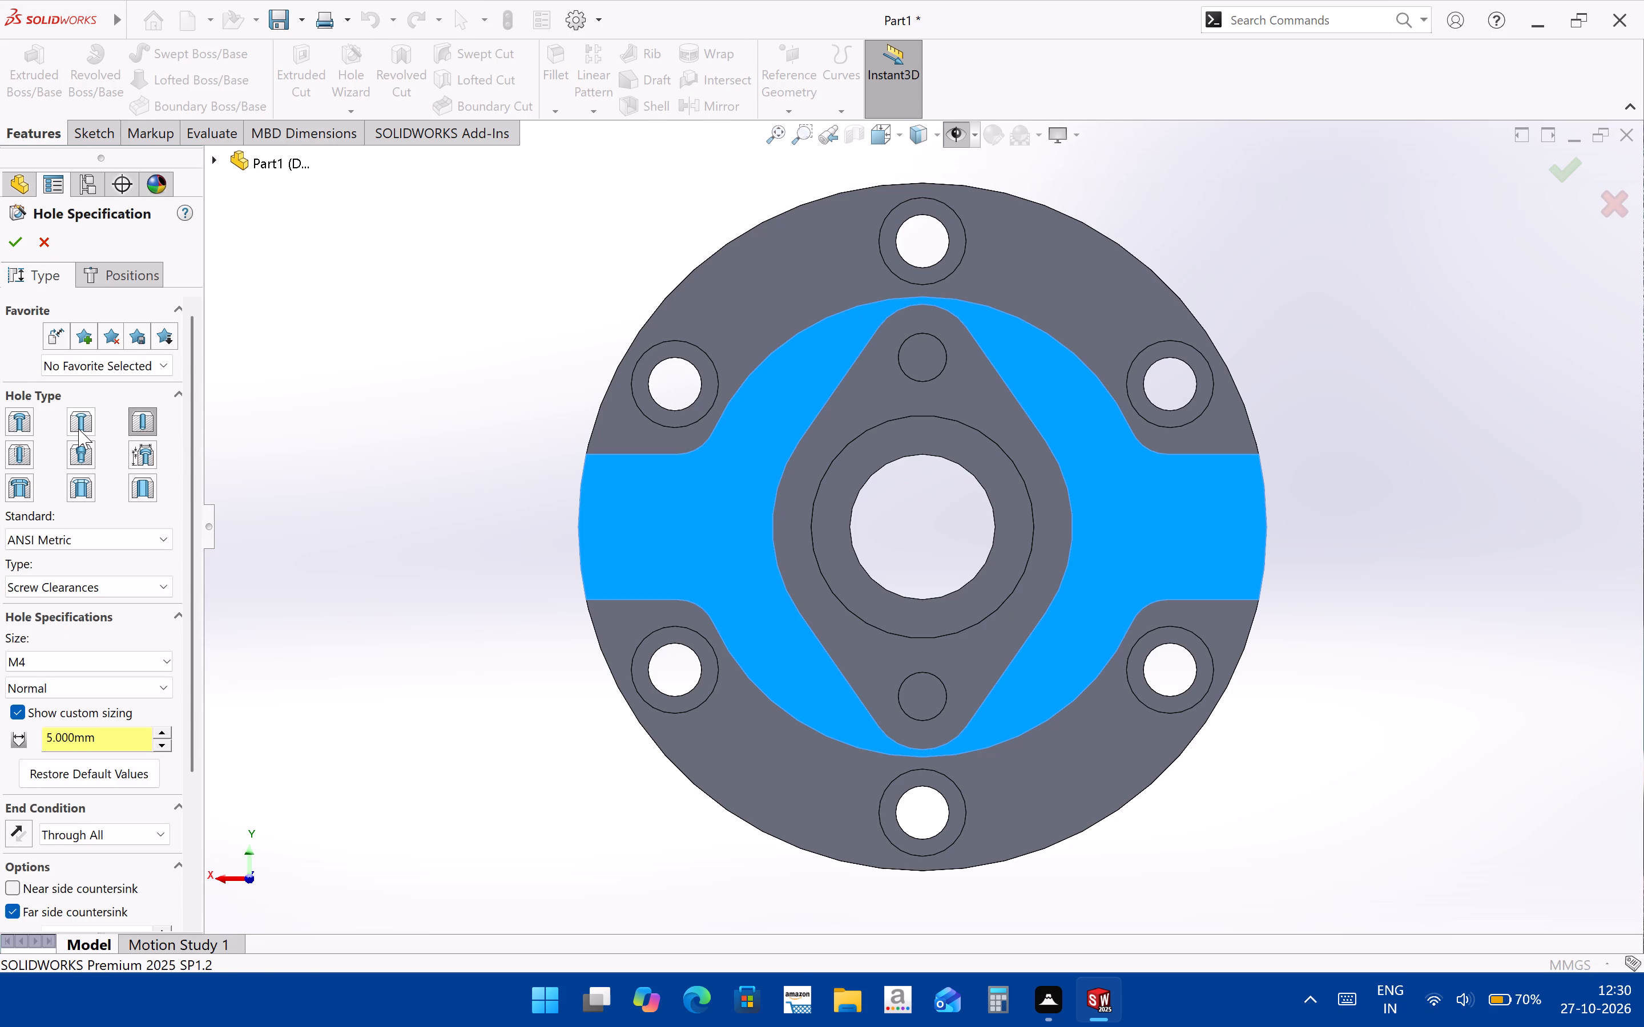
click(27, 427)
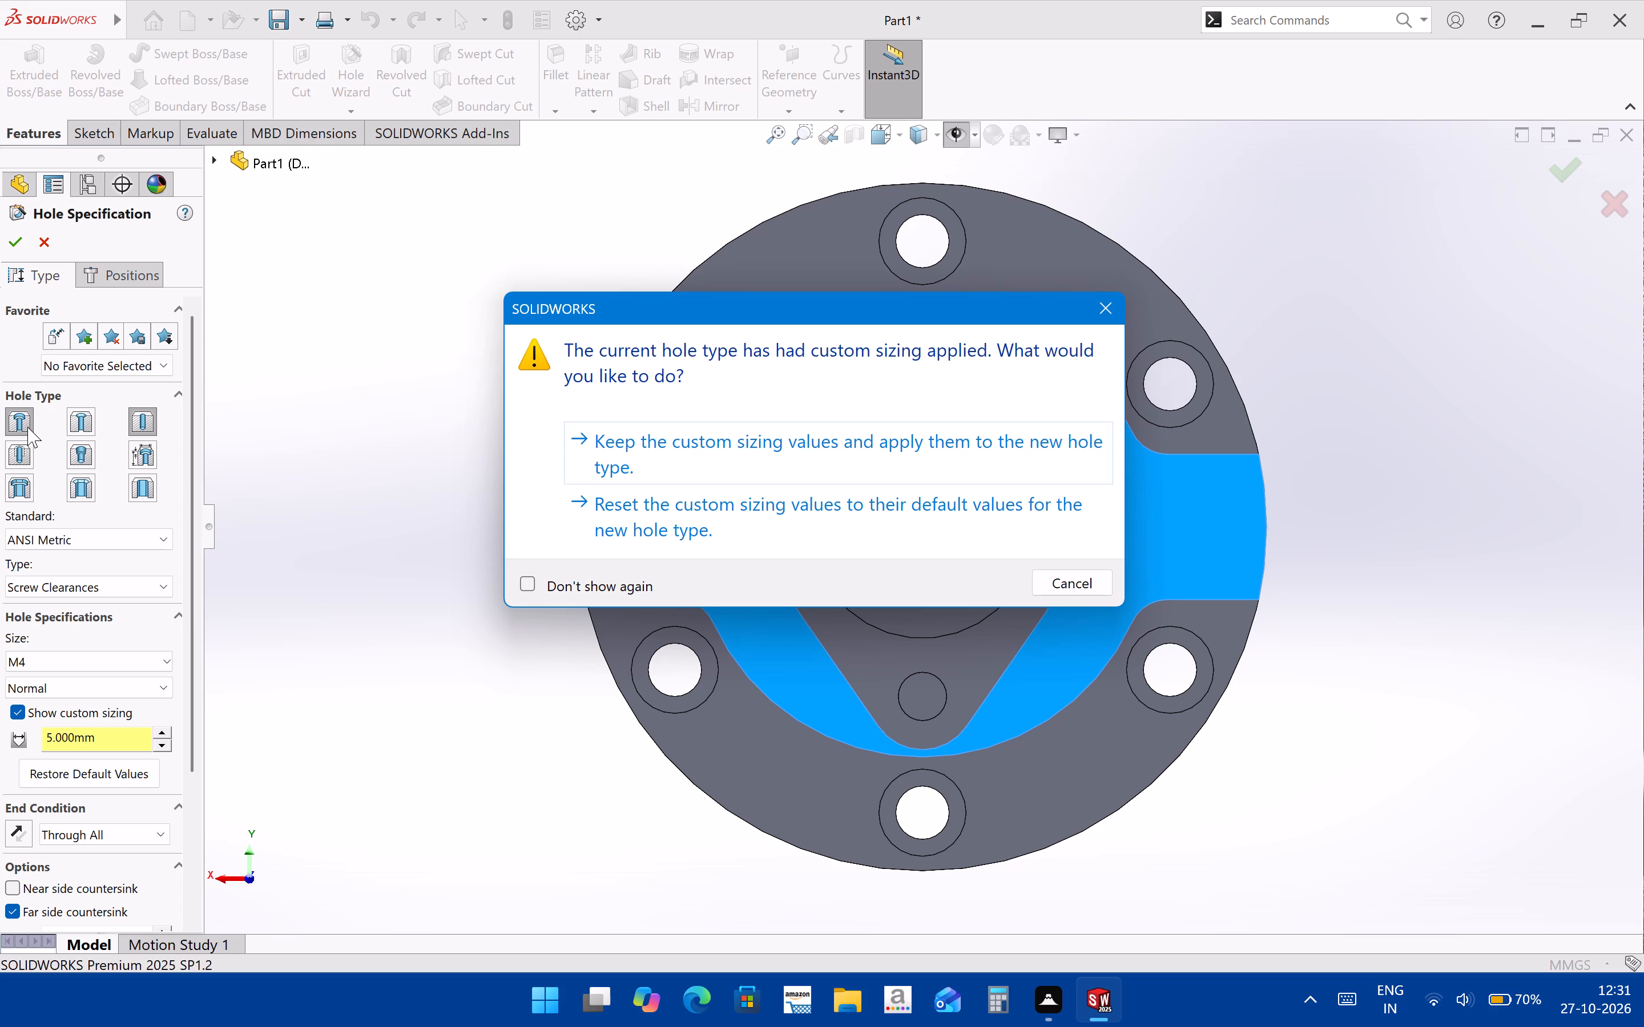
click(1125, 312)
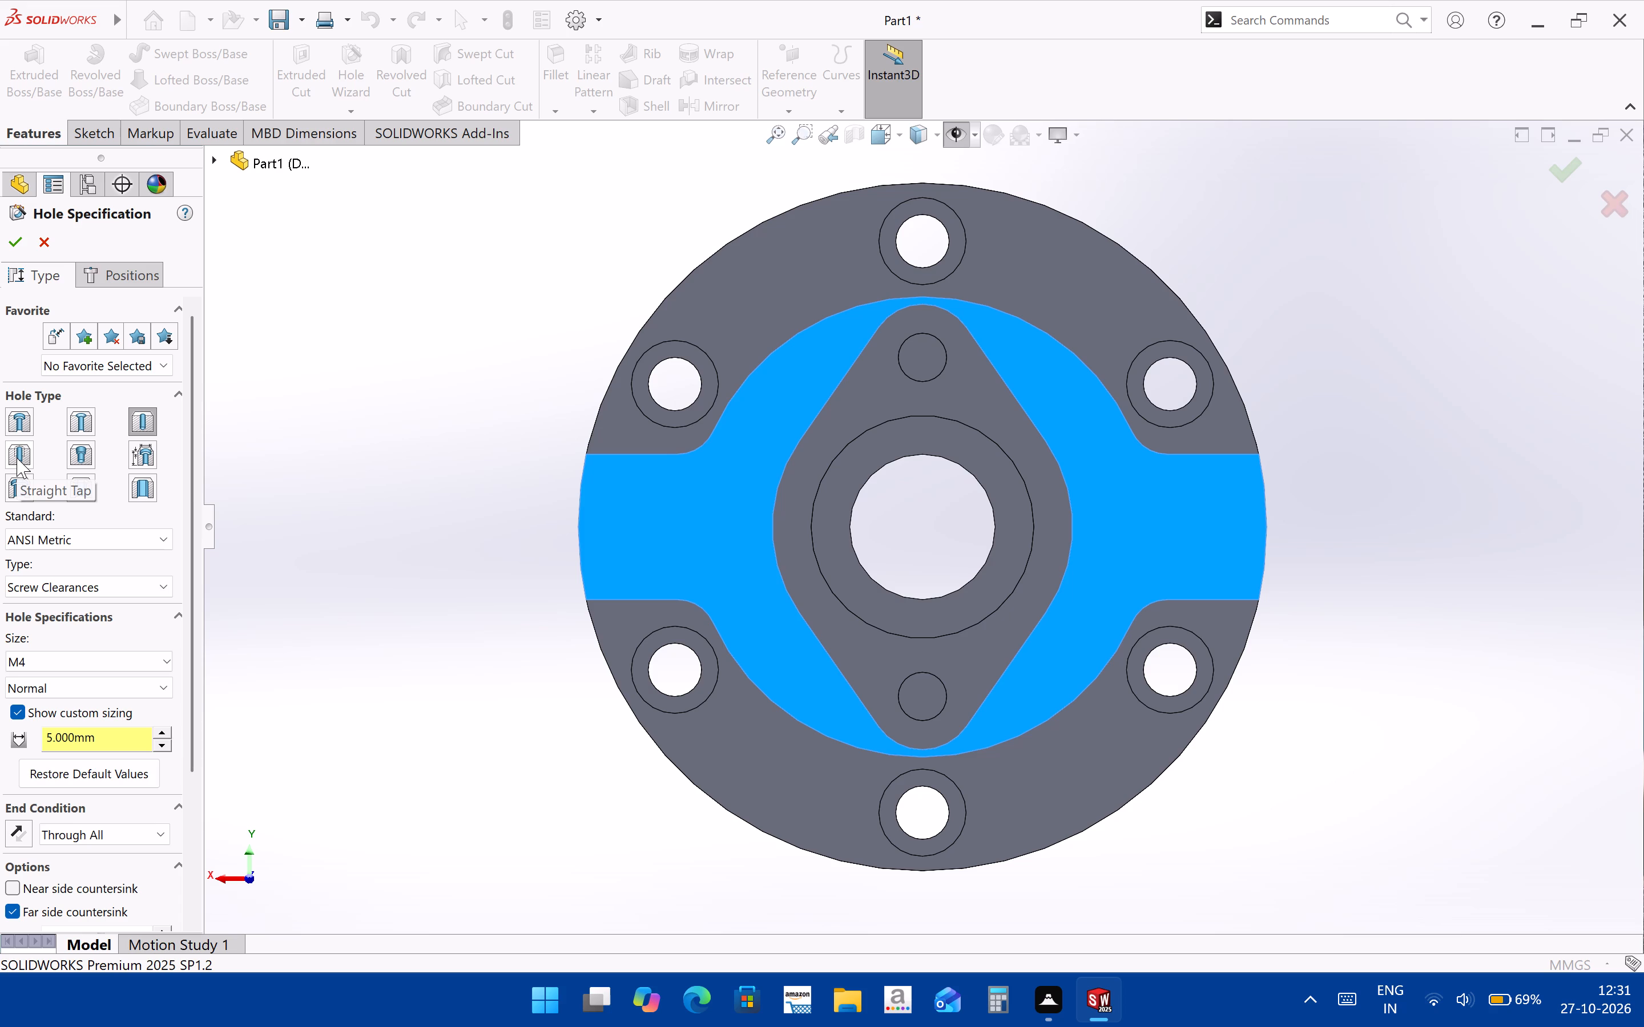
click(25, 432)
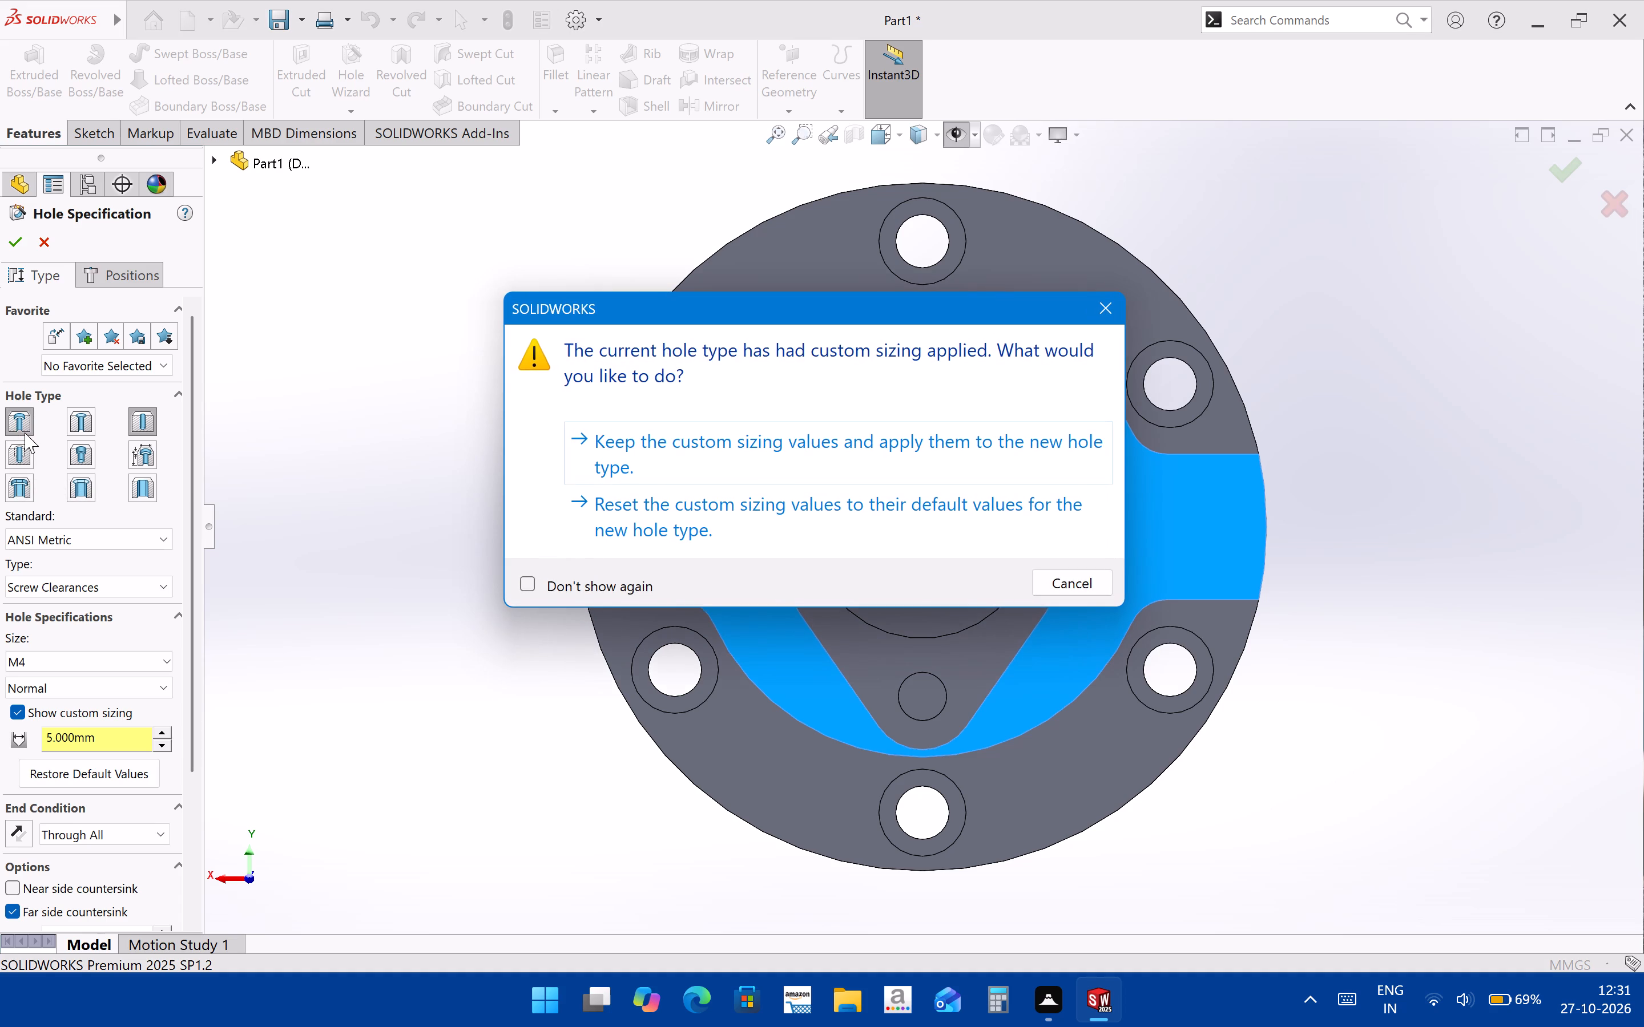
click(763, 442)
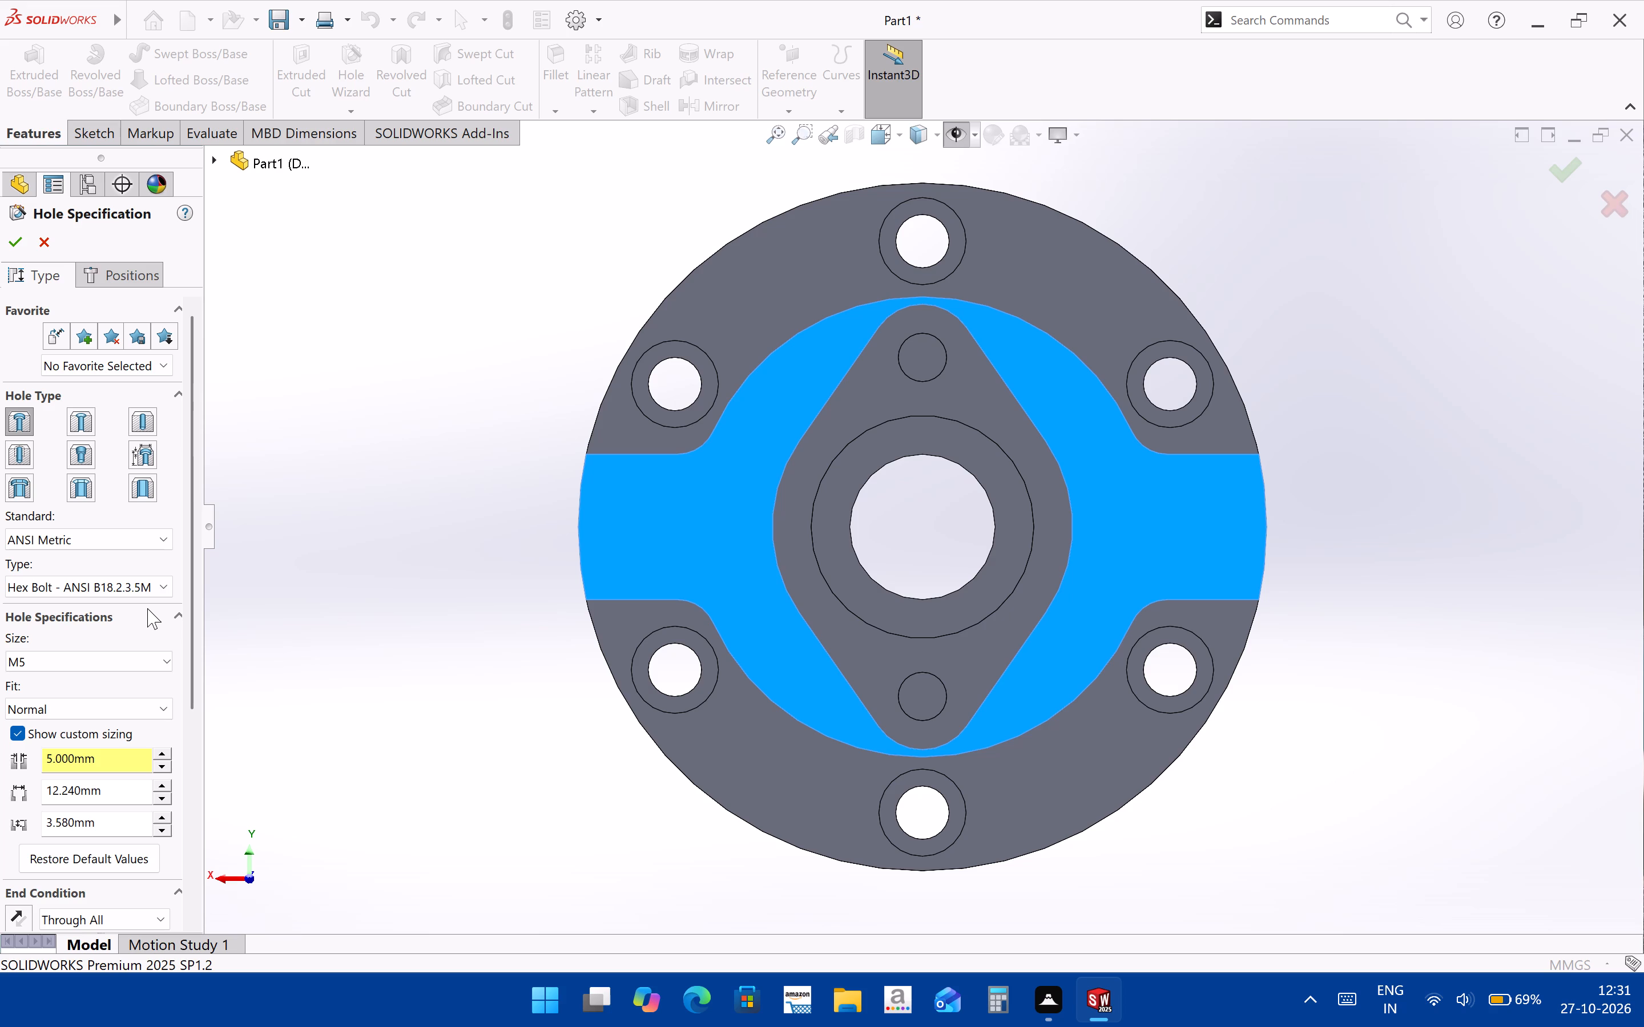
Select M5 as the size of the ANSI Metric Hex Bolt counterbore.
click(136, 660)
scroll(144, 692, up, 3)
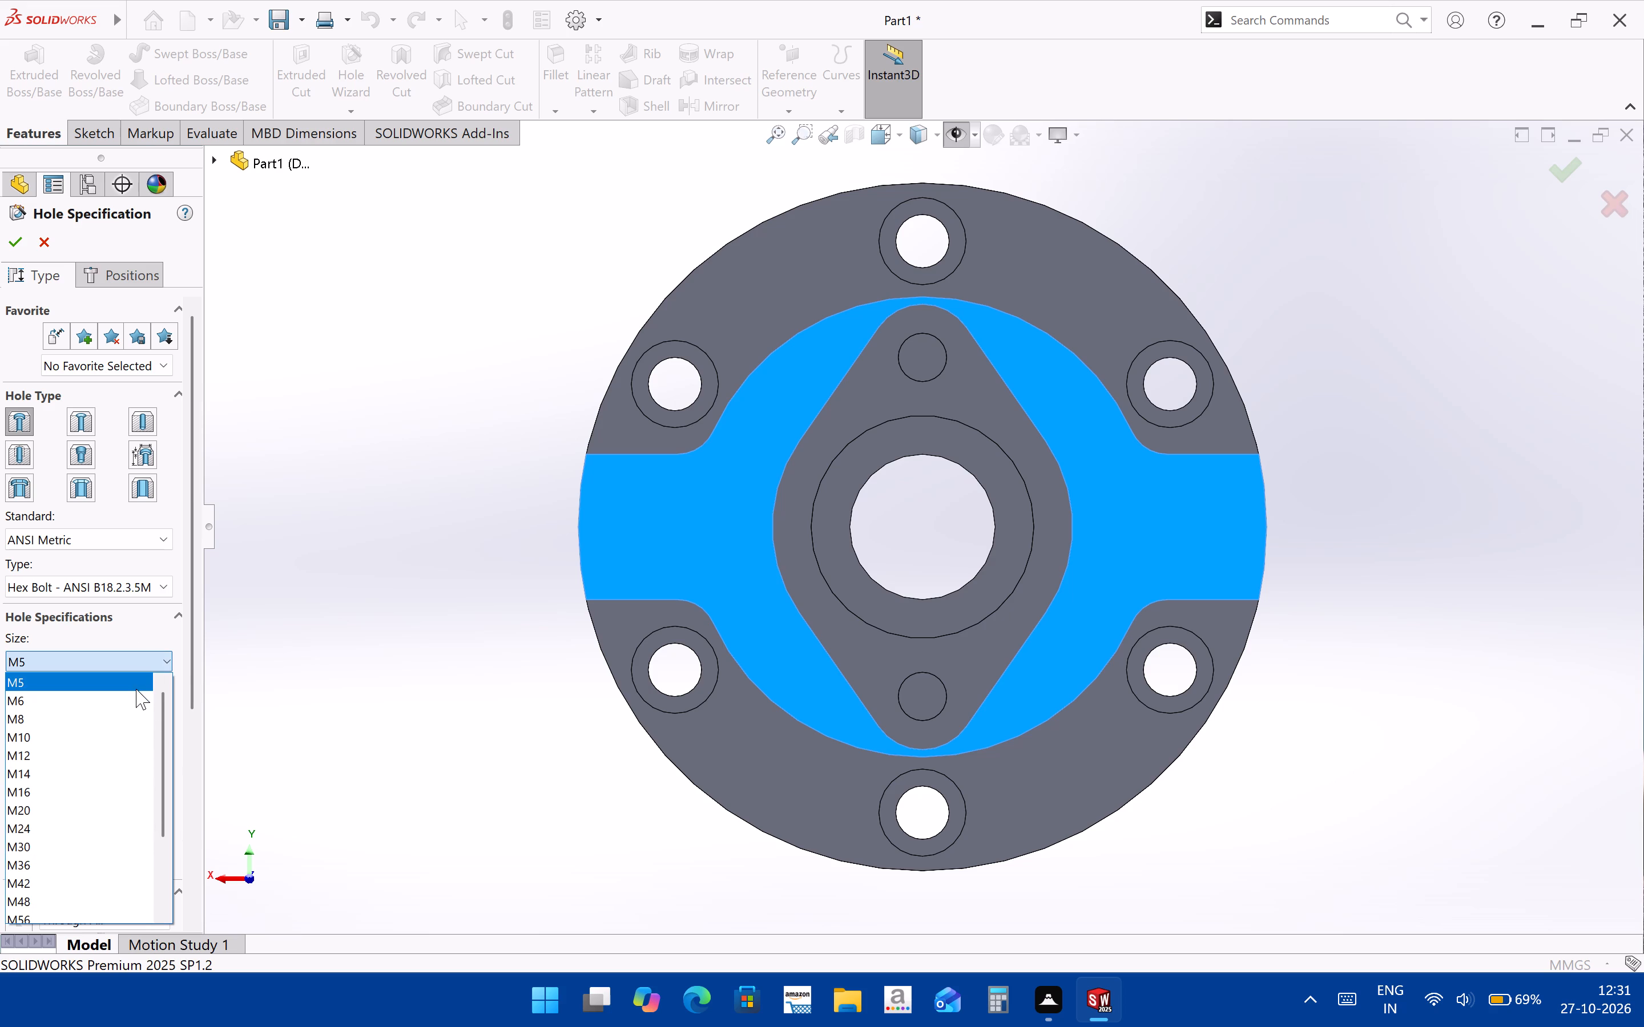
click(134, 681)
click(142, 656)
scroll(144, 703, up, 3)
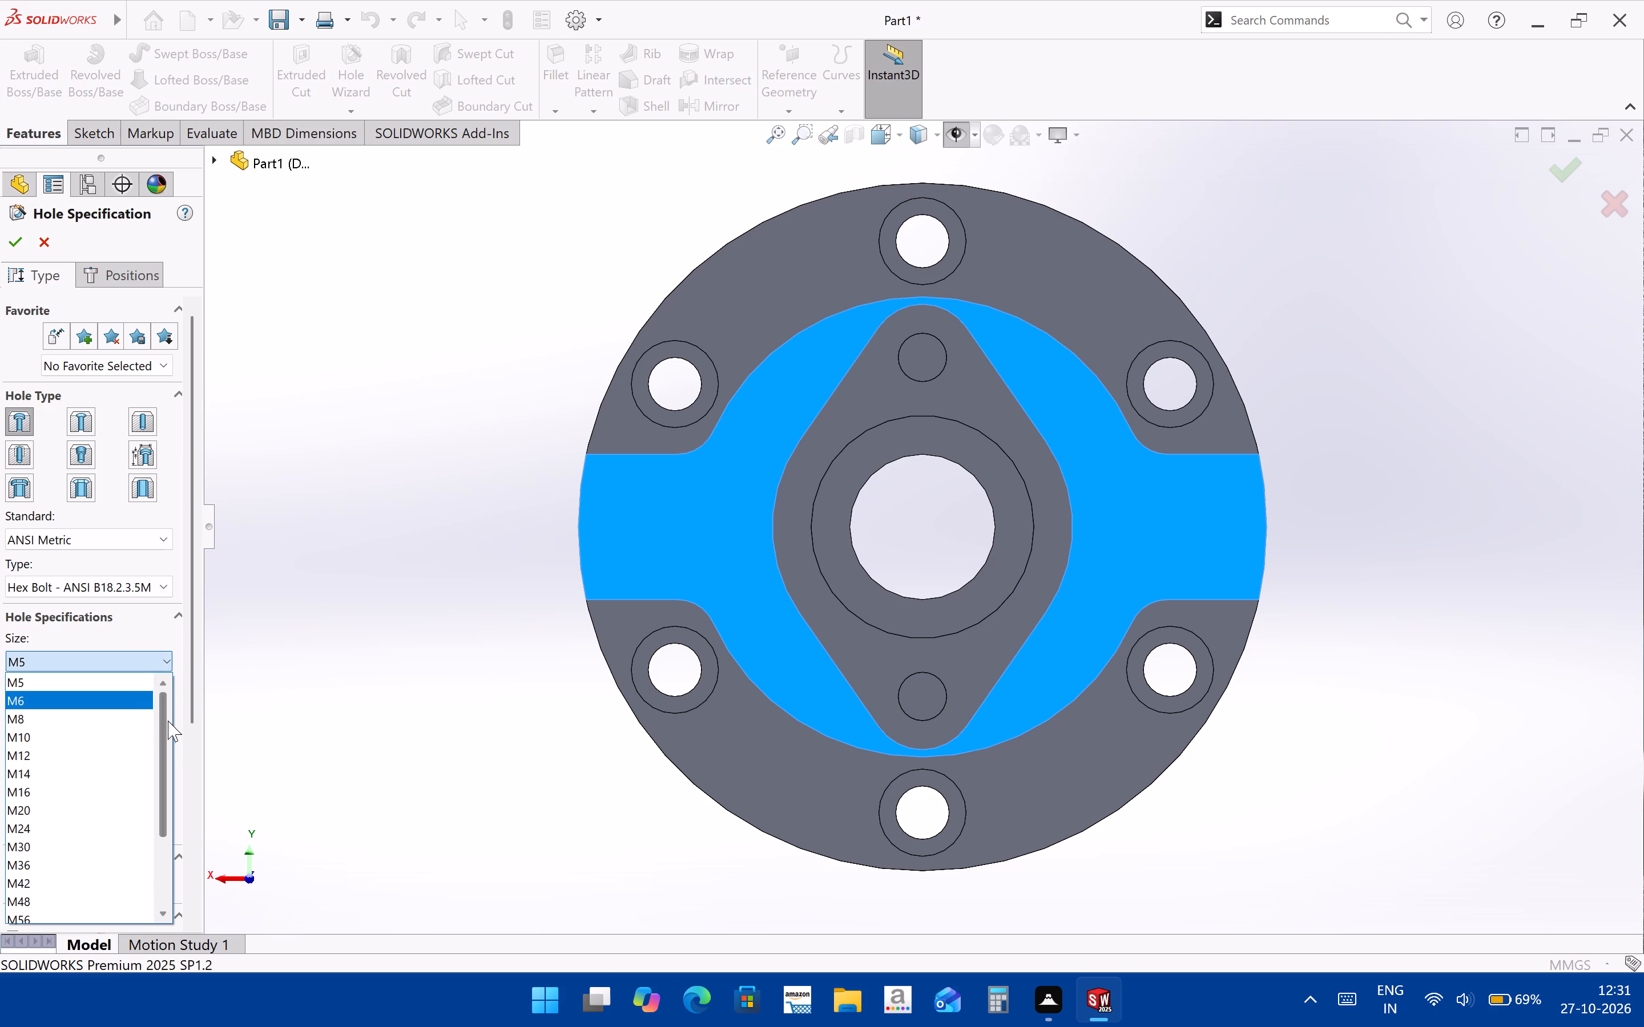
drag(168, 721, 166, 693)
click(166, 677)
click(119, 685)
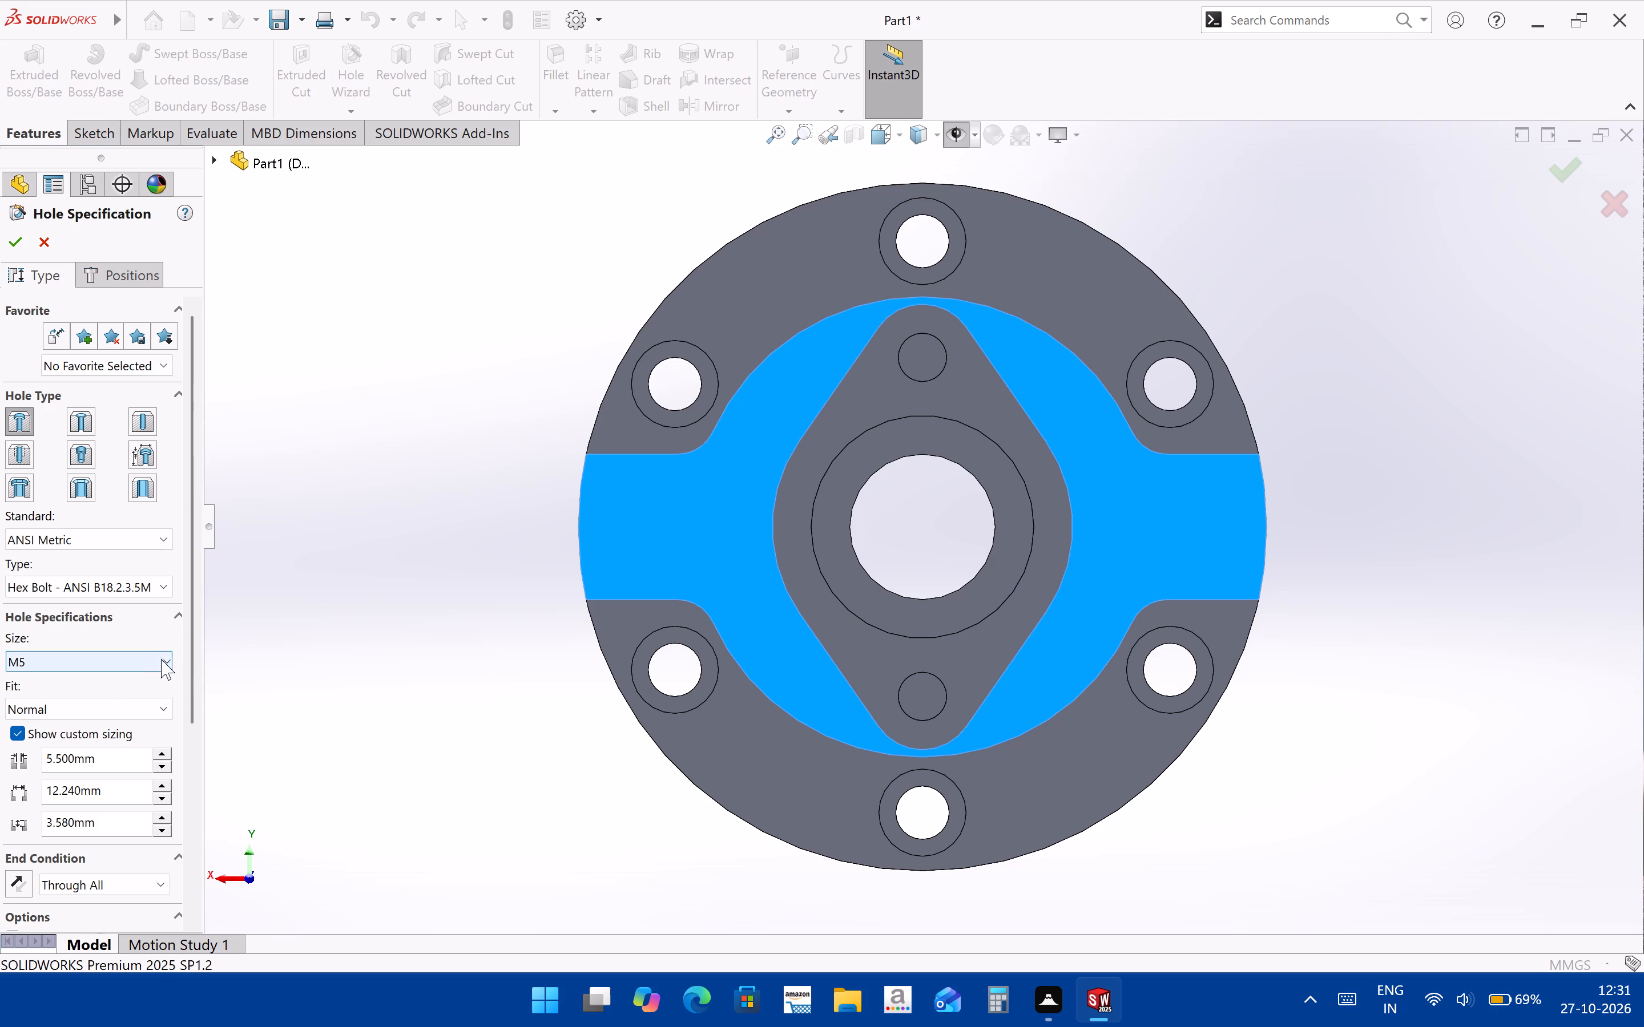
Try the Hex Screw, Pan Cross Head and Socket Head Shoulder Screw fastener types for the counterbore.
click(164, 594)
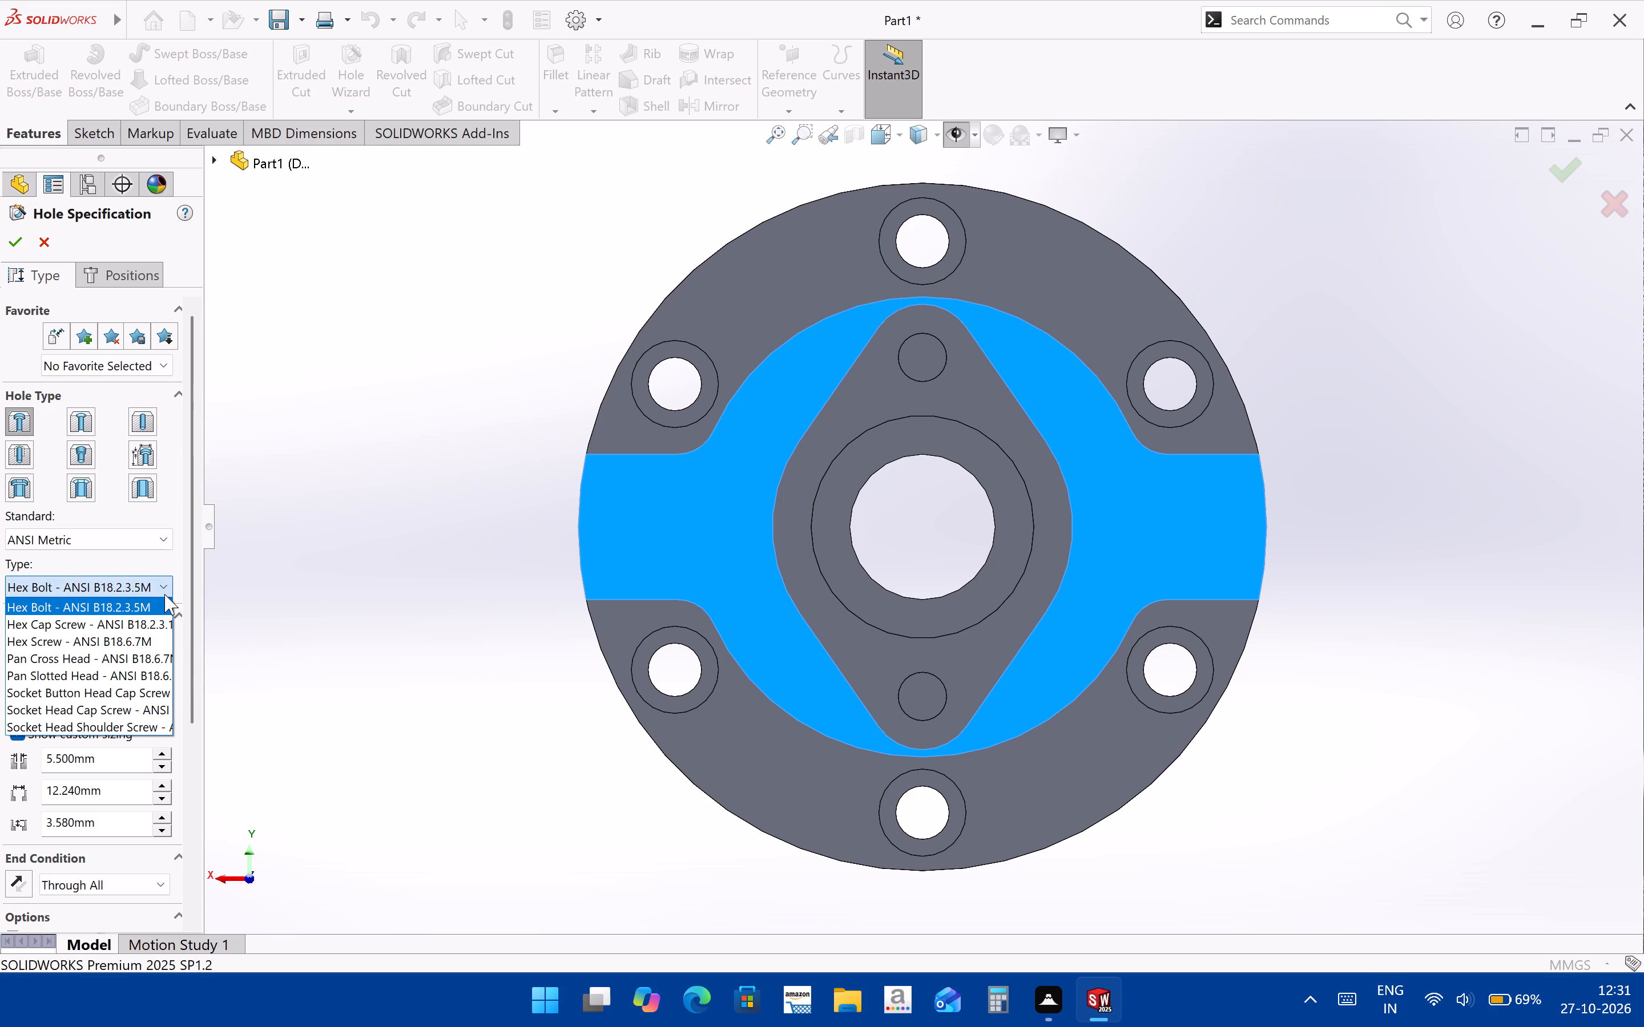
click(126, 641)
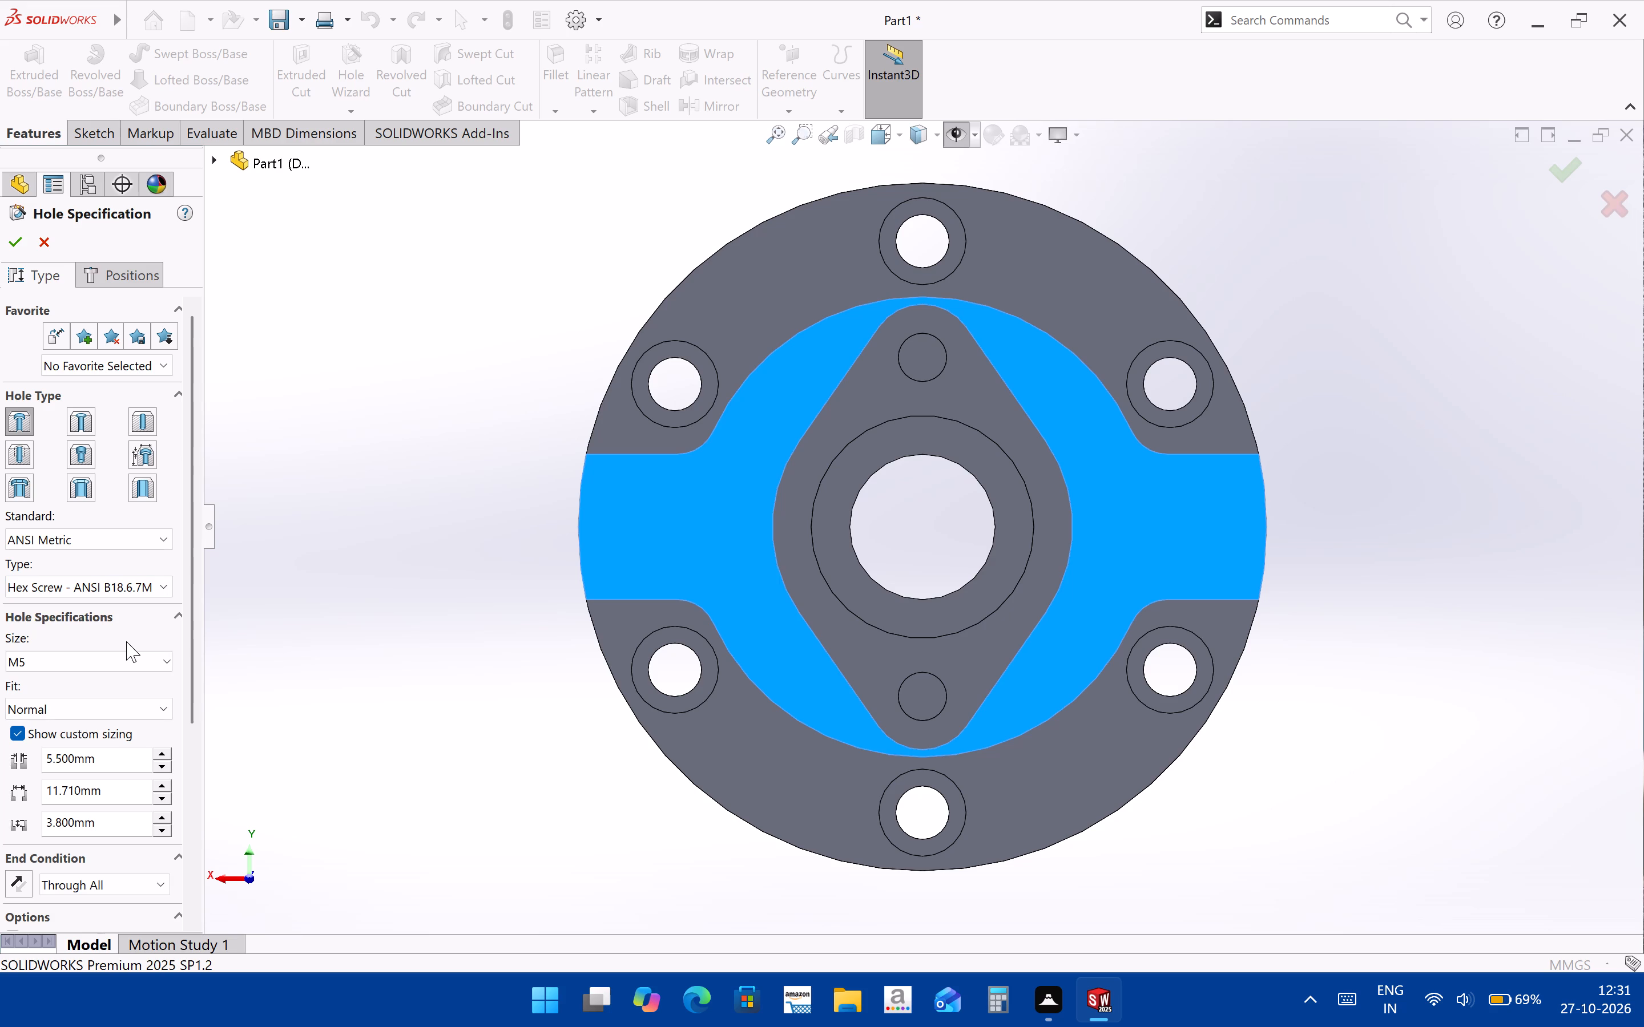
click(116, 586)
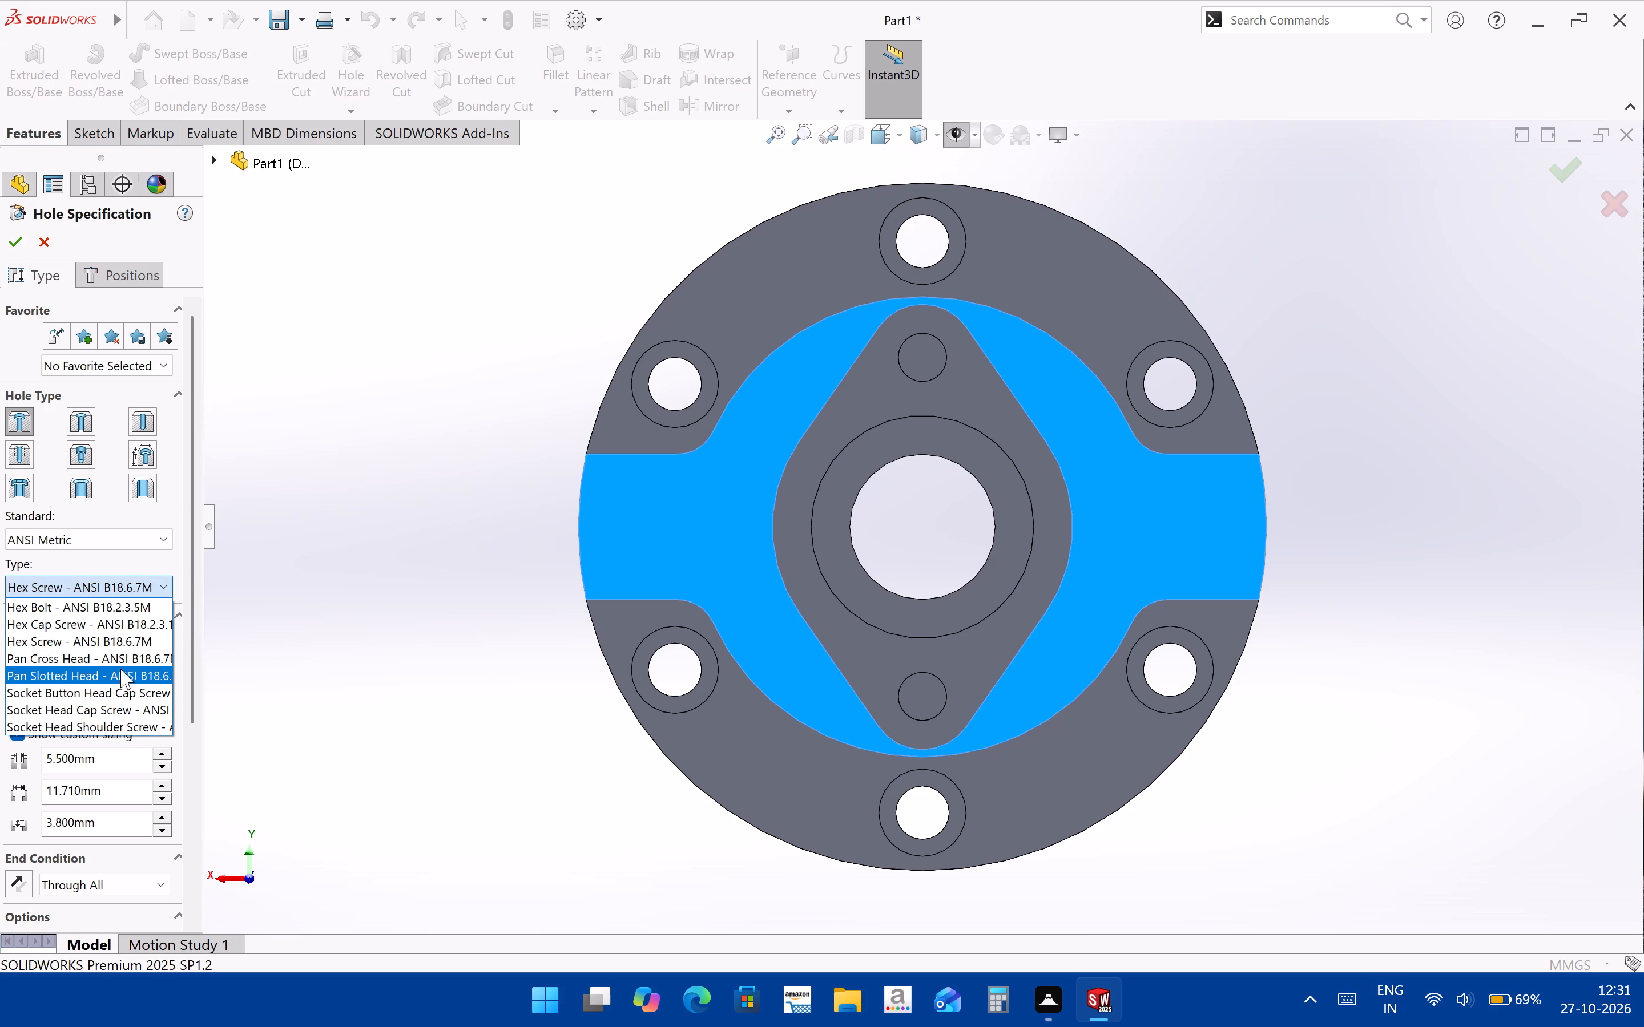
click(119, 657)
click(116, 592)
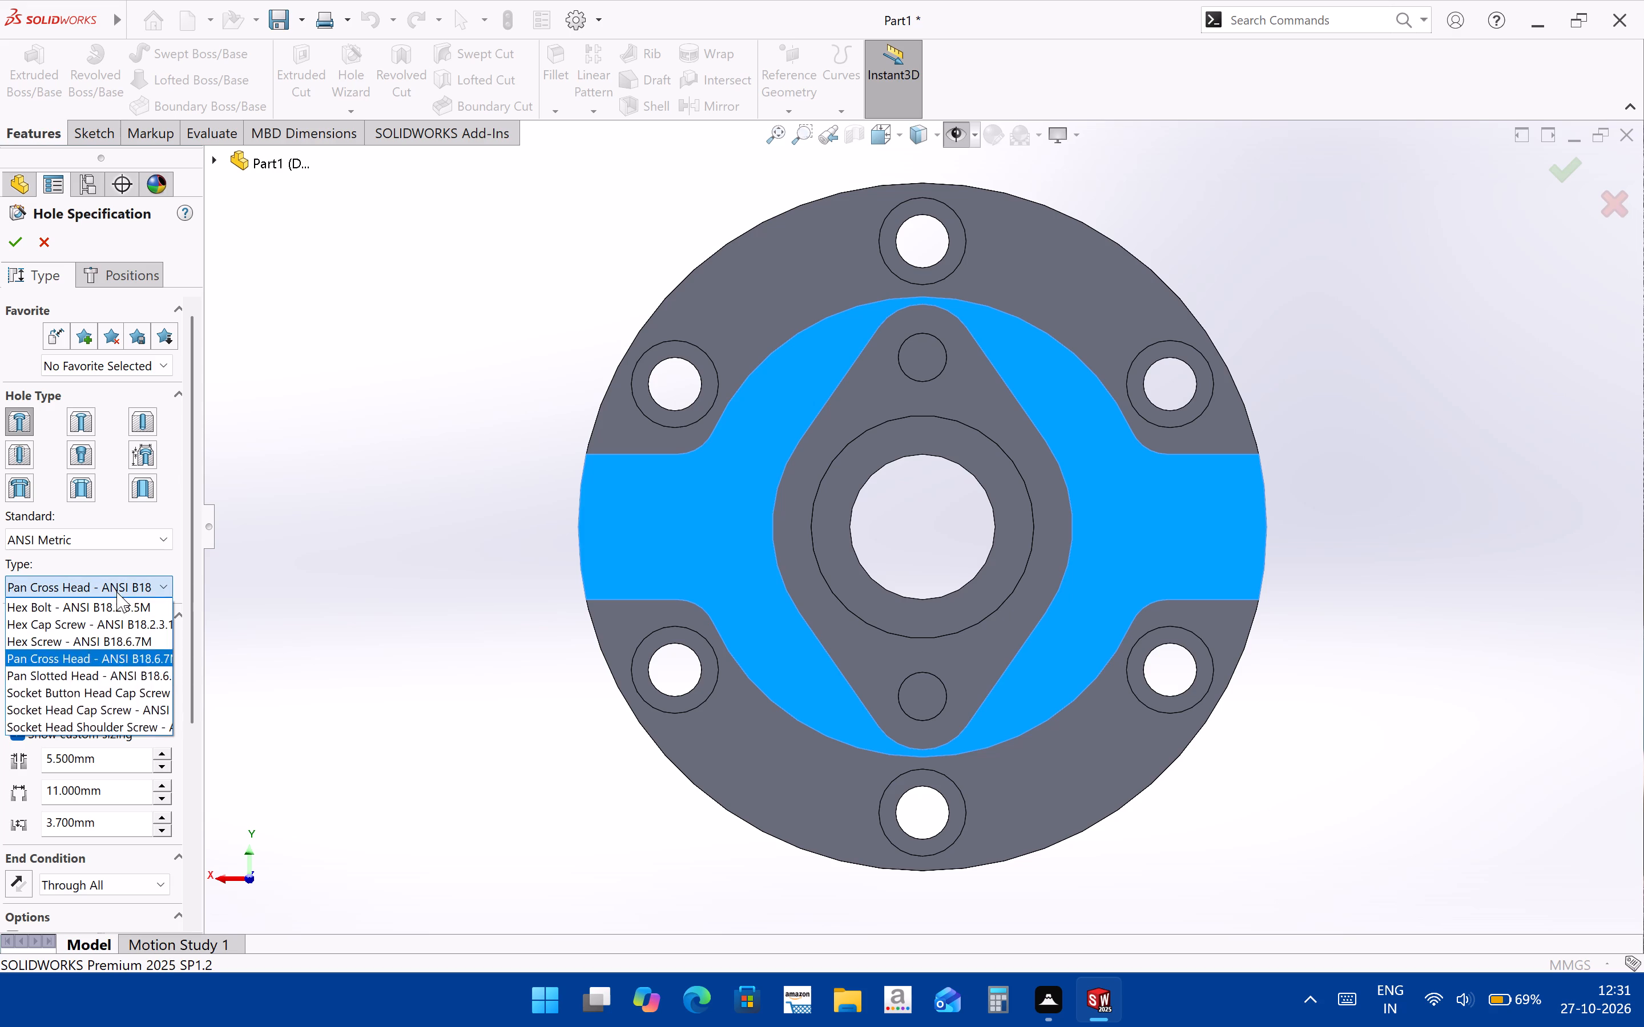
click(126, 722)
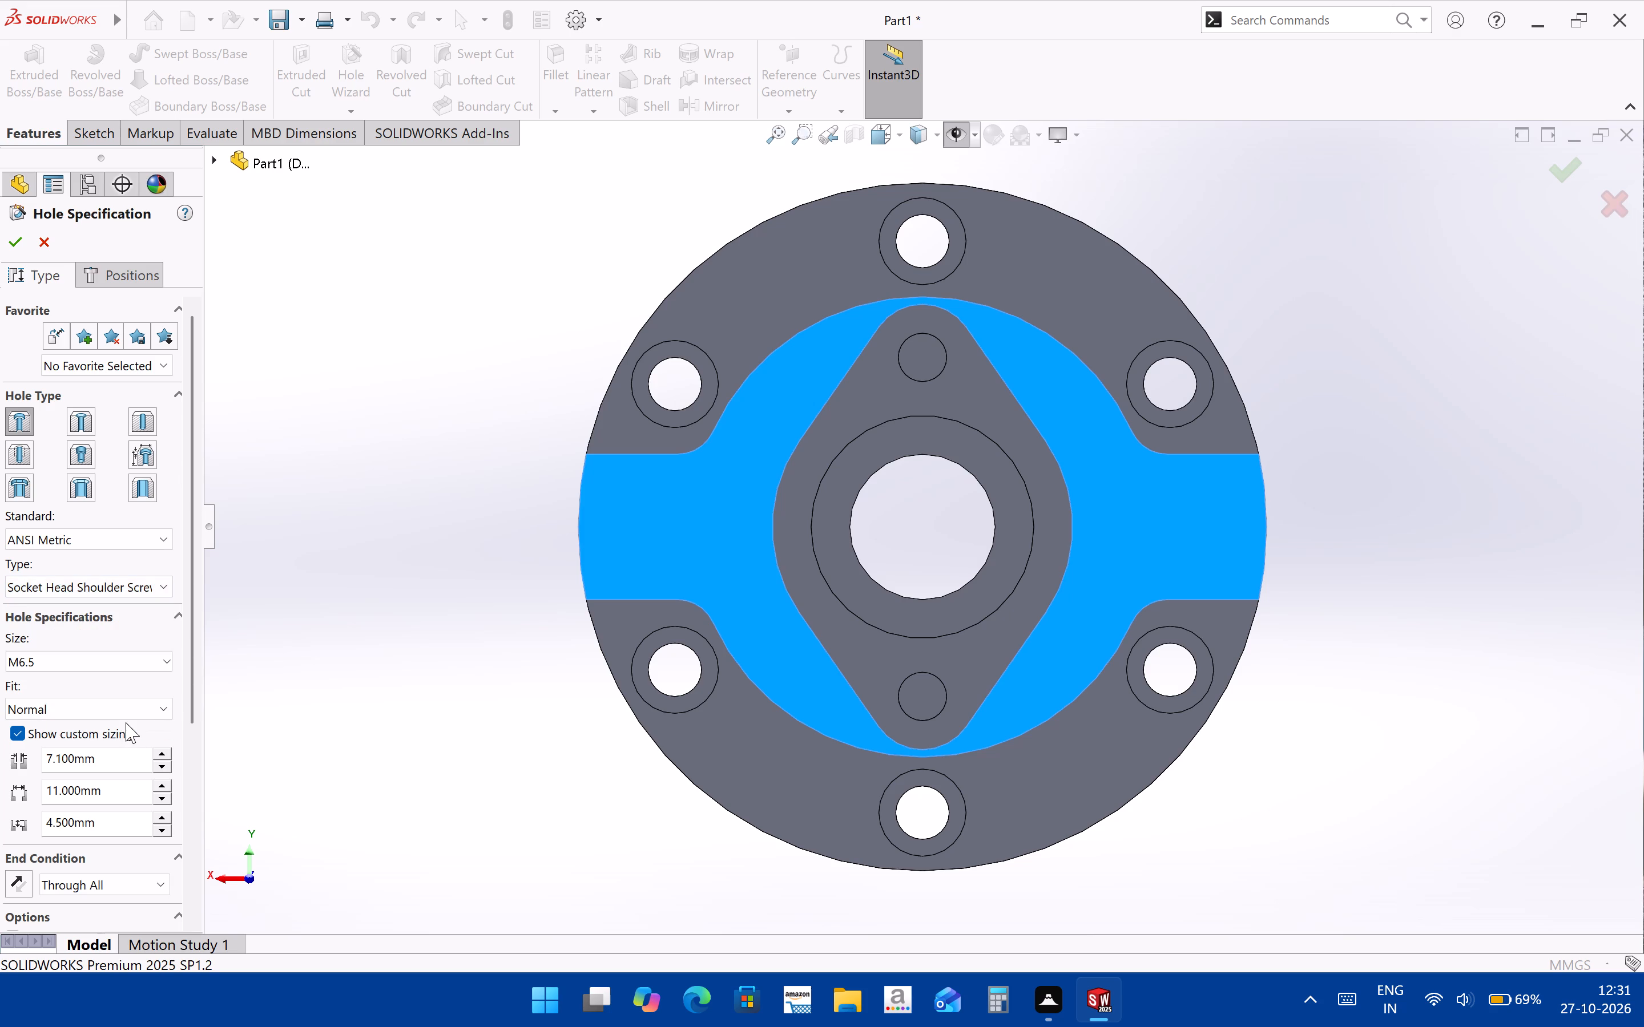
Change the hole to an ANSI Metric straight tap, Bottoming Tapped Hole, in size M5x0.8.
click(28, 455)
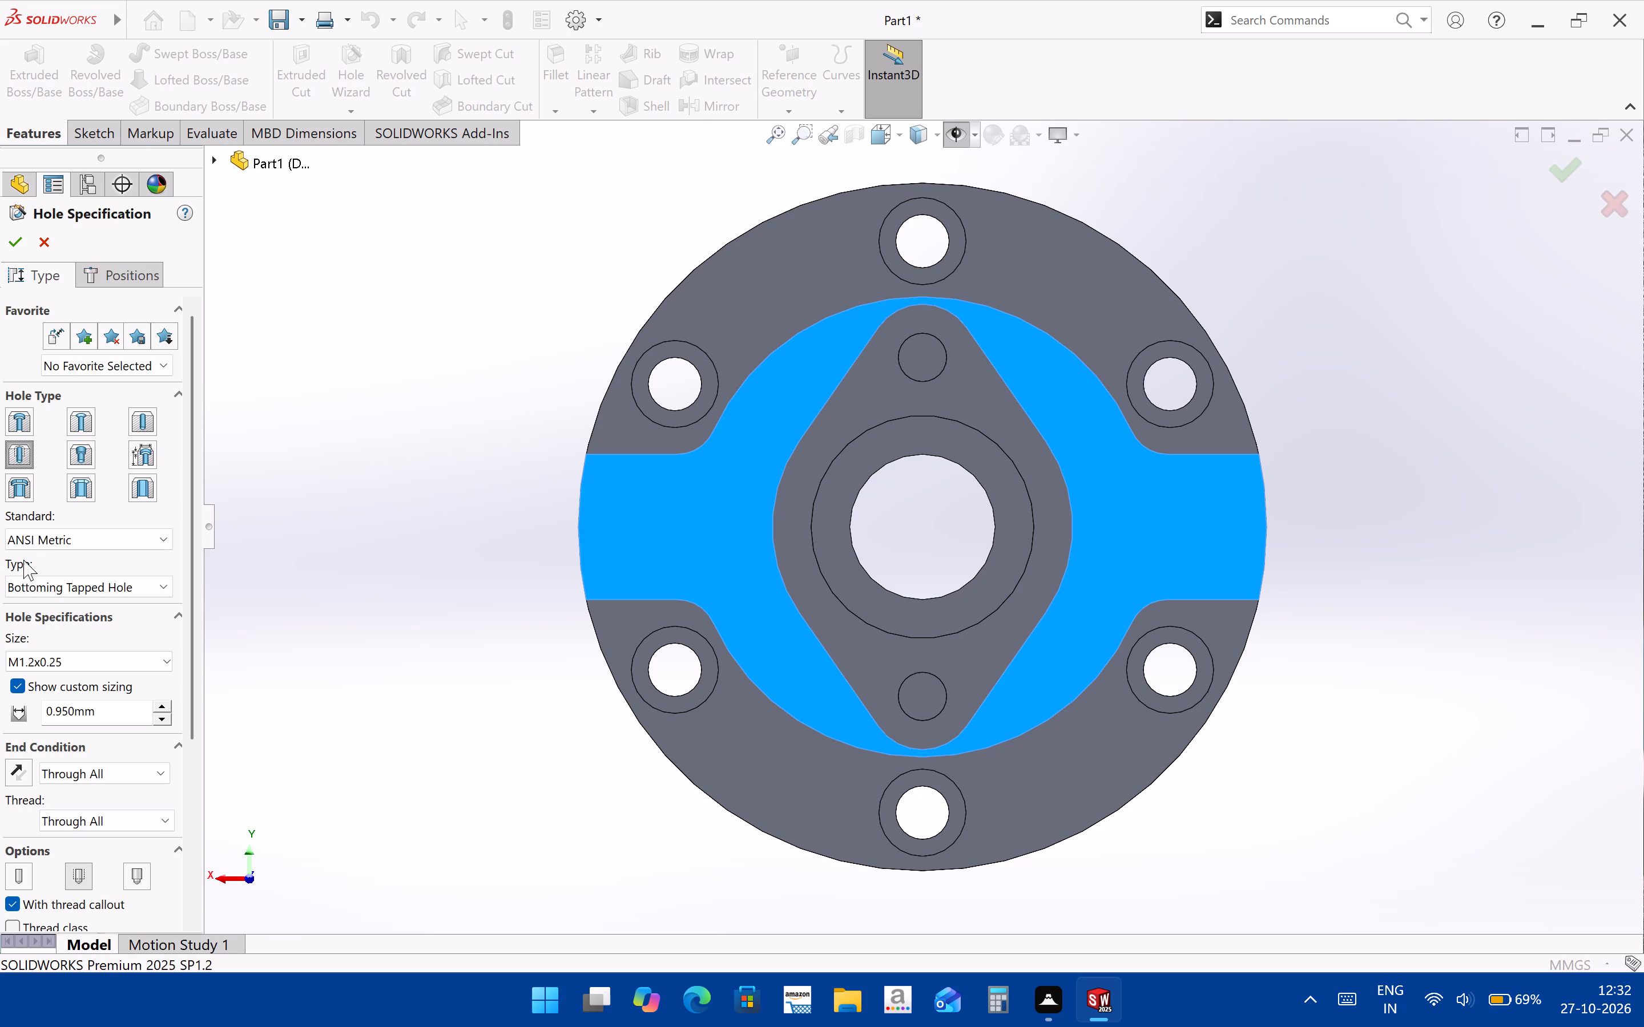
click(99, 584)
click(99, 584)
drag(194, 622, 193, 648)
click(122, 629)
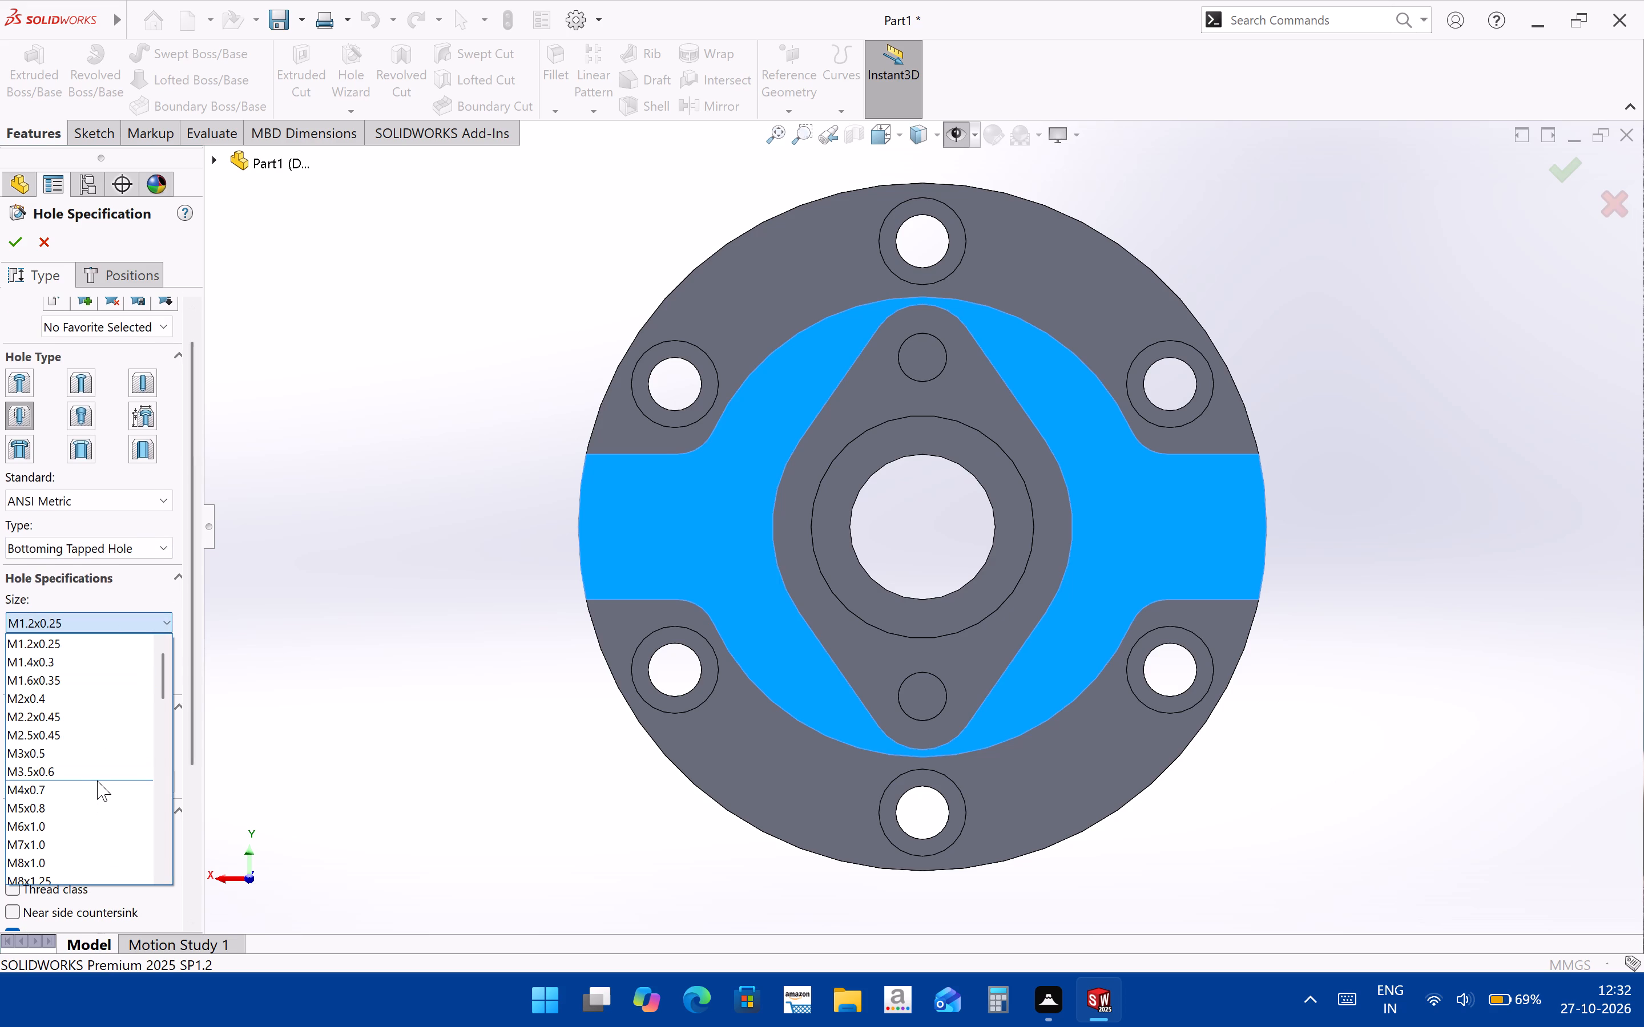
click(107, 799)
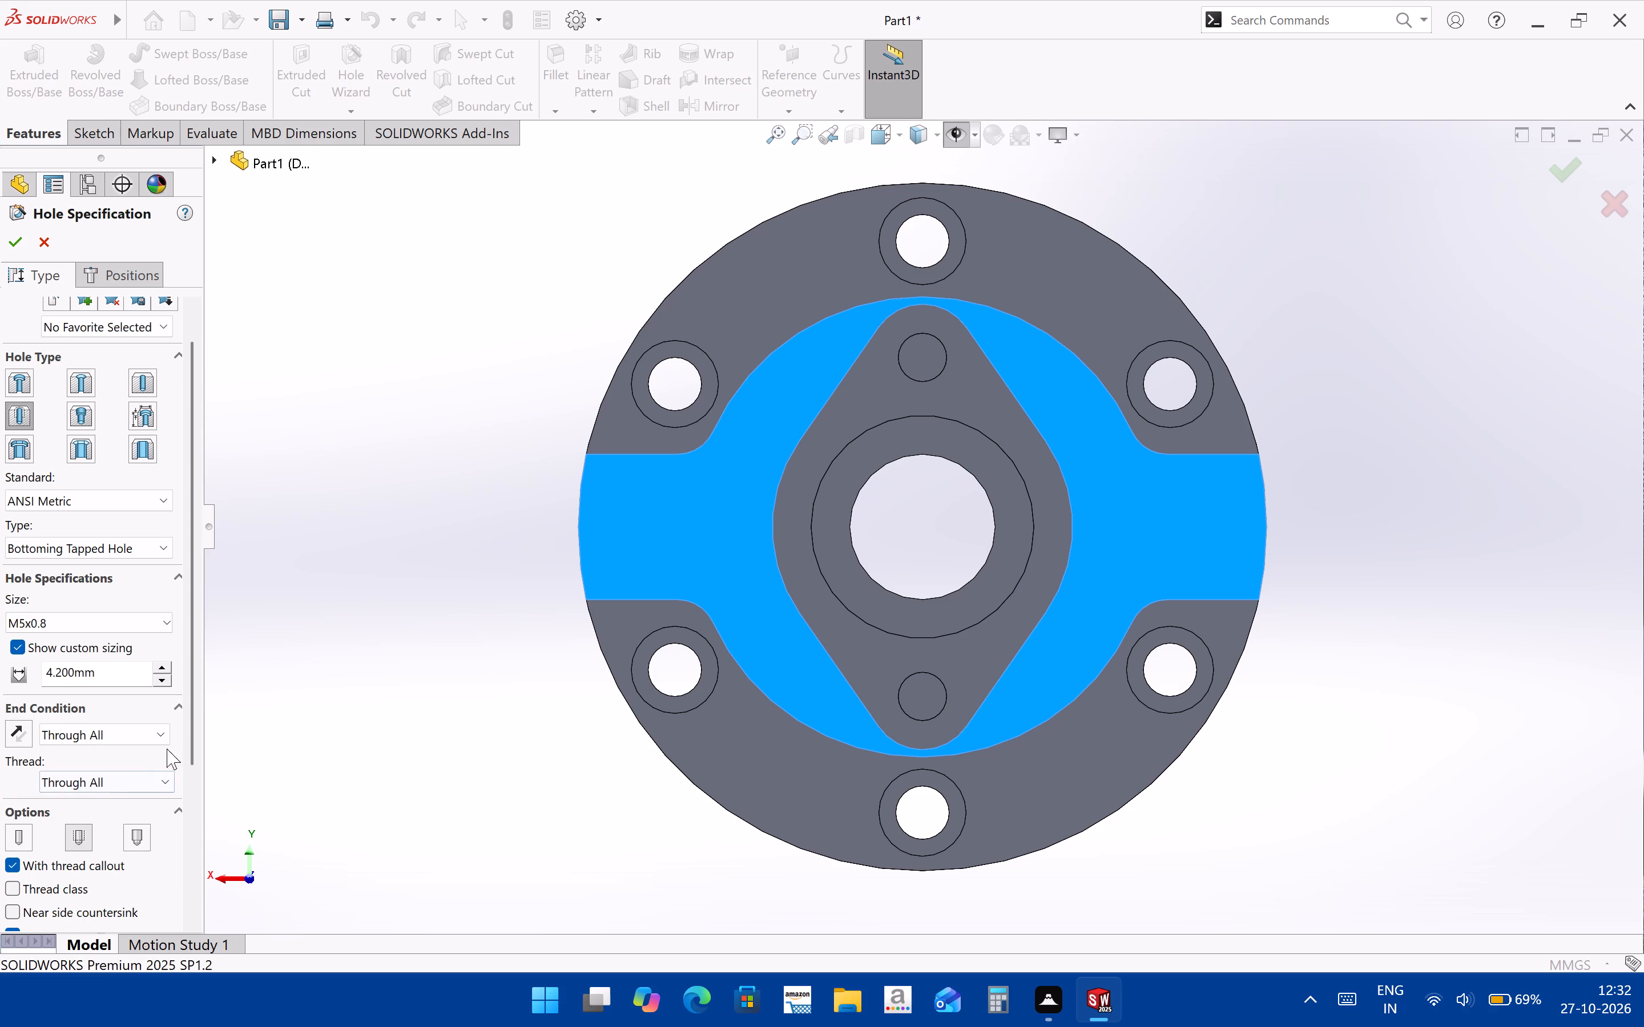
Turn off the far side countersink of the M5x0.8 tapped hole.
drag(189, 733, 190, 810)
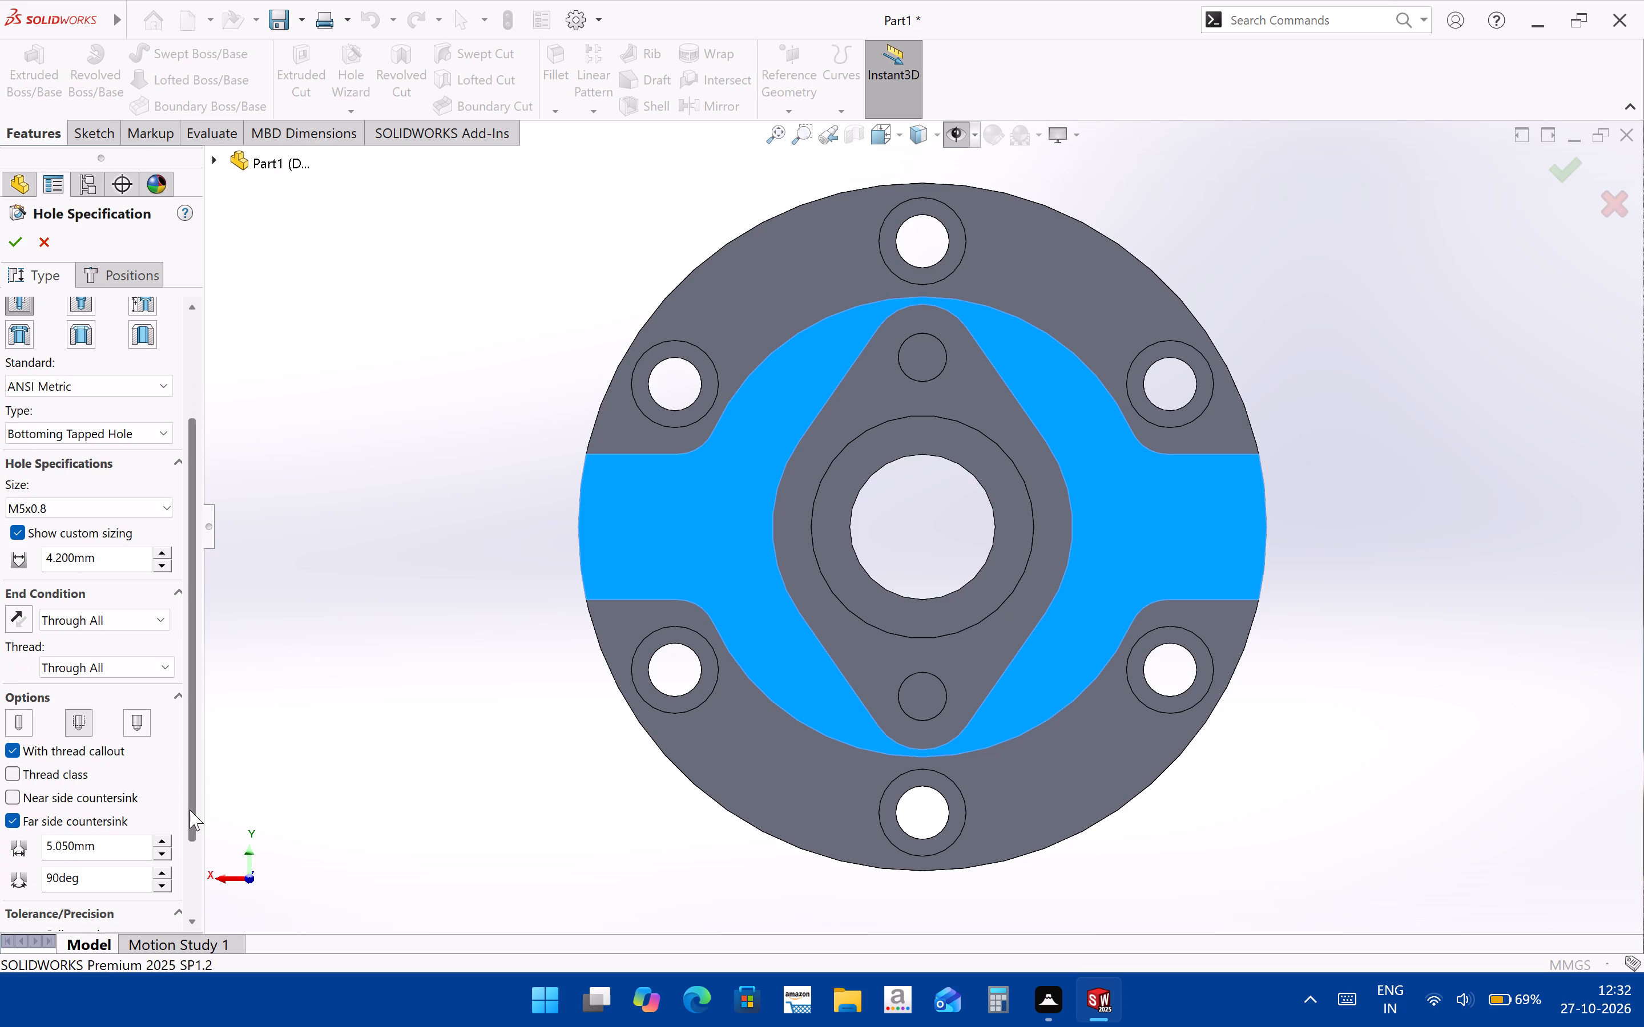
click(105, 809)
click(114, 820)
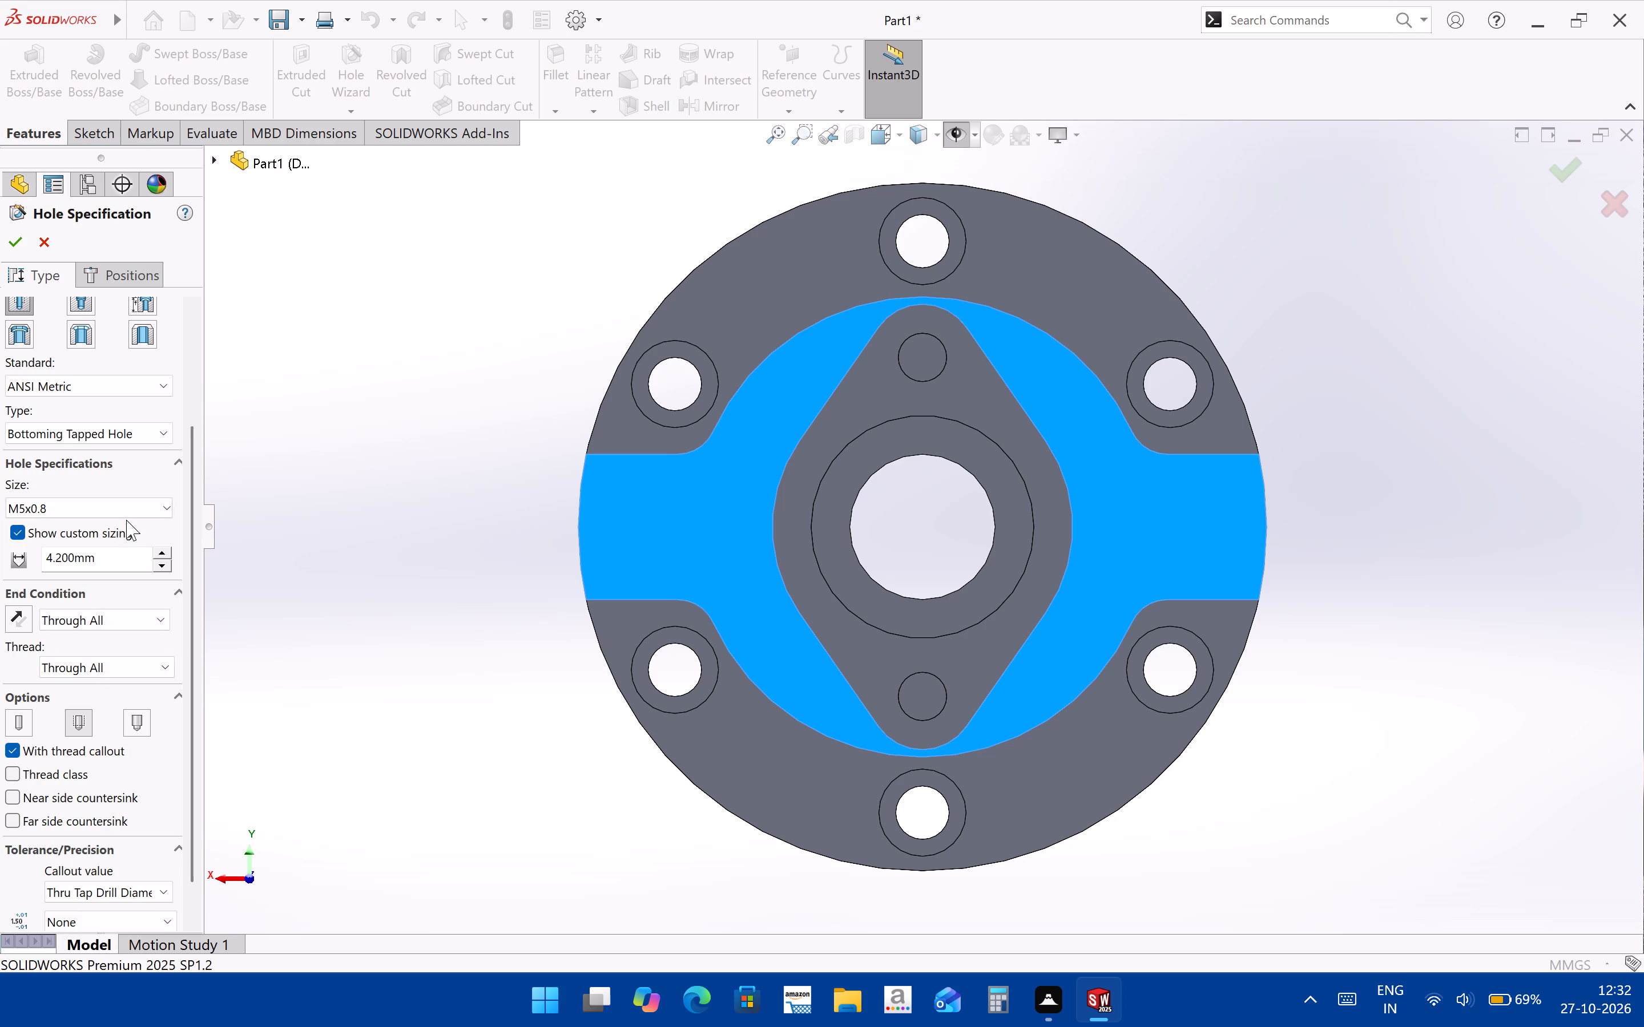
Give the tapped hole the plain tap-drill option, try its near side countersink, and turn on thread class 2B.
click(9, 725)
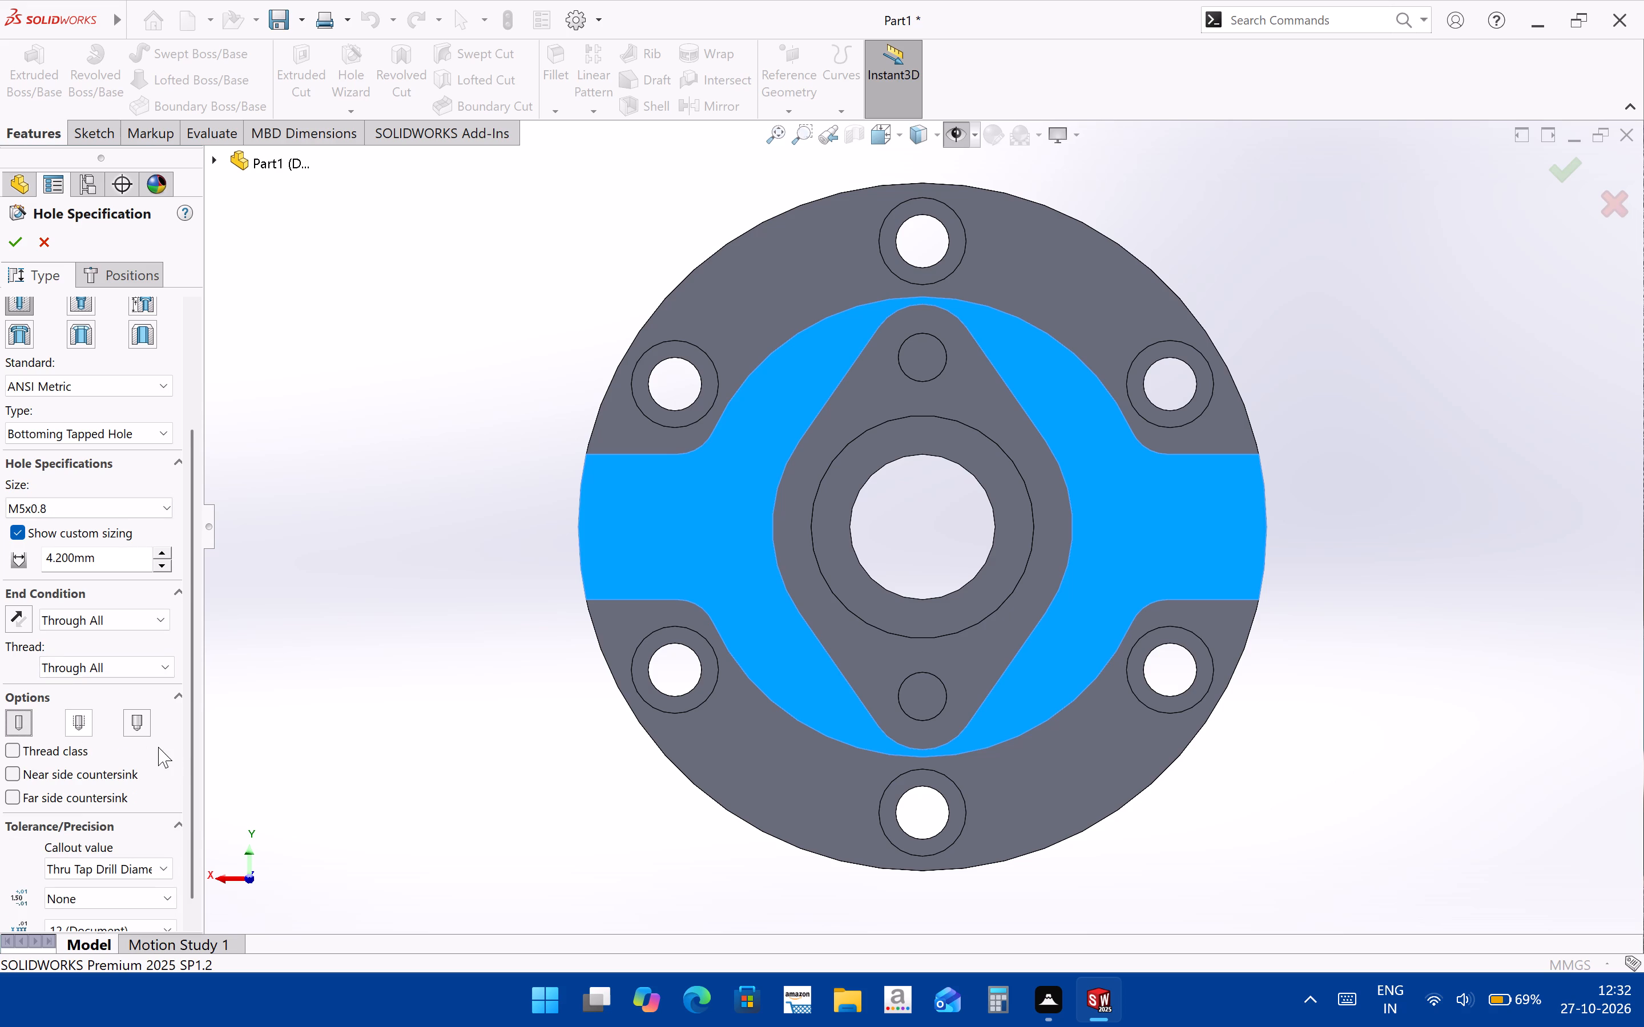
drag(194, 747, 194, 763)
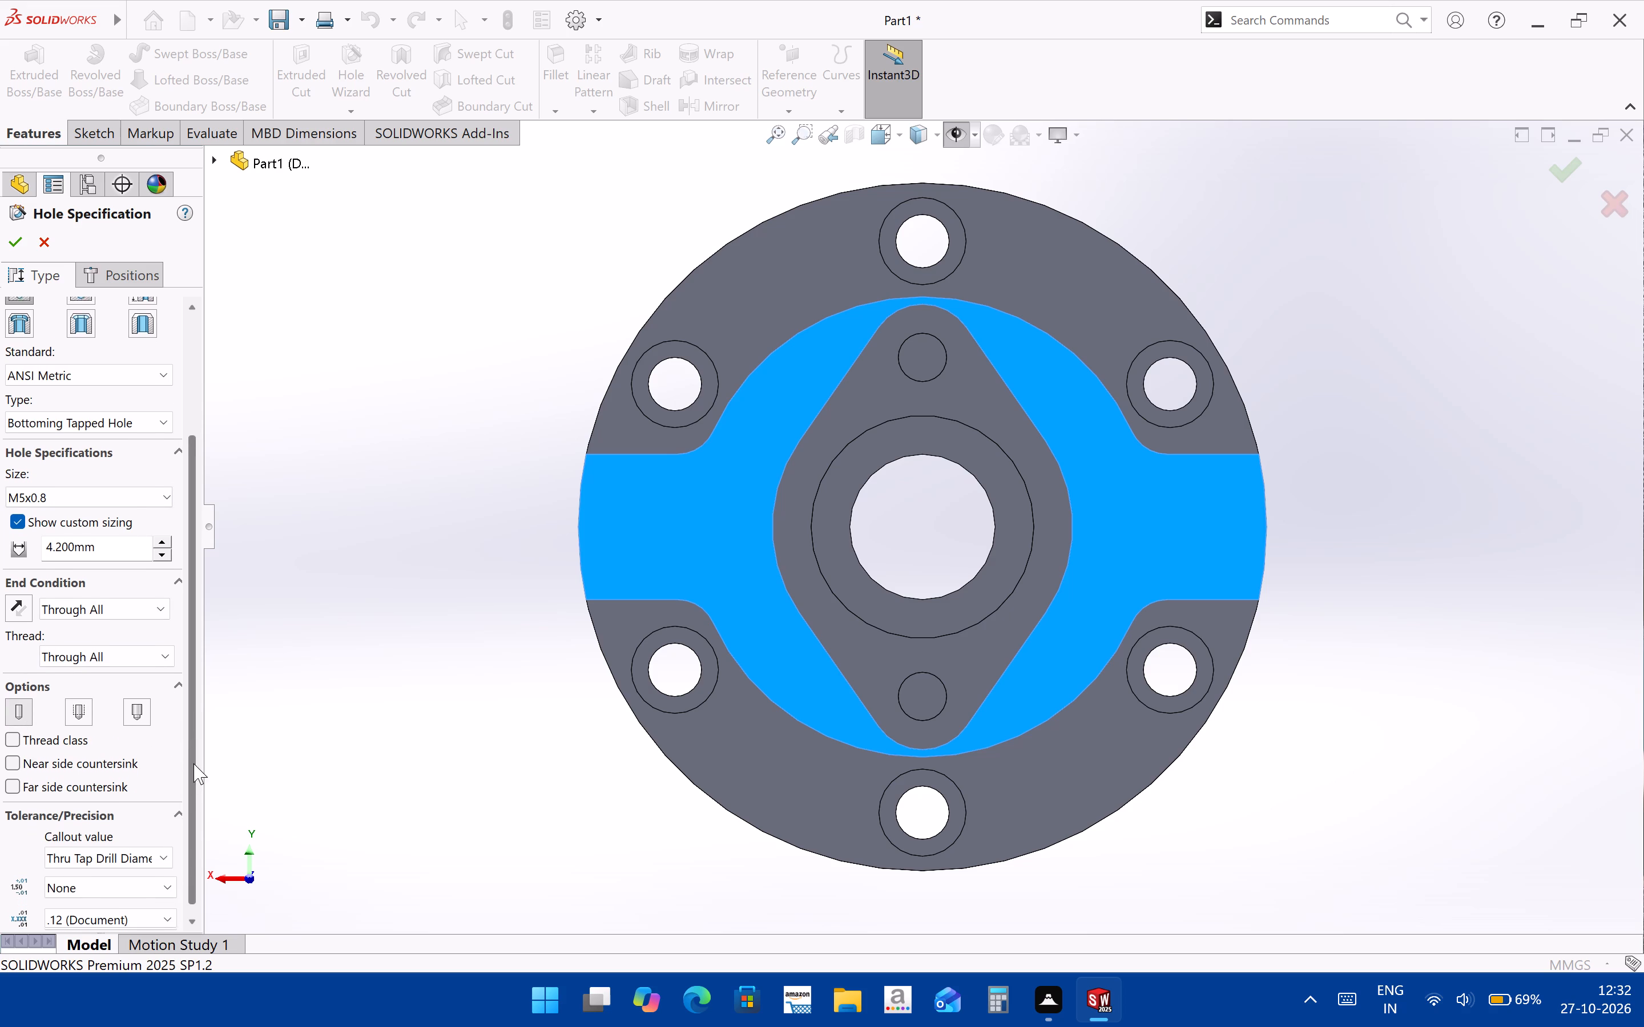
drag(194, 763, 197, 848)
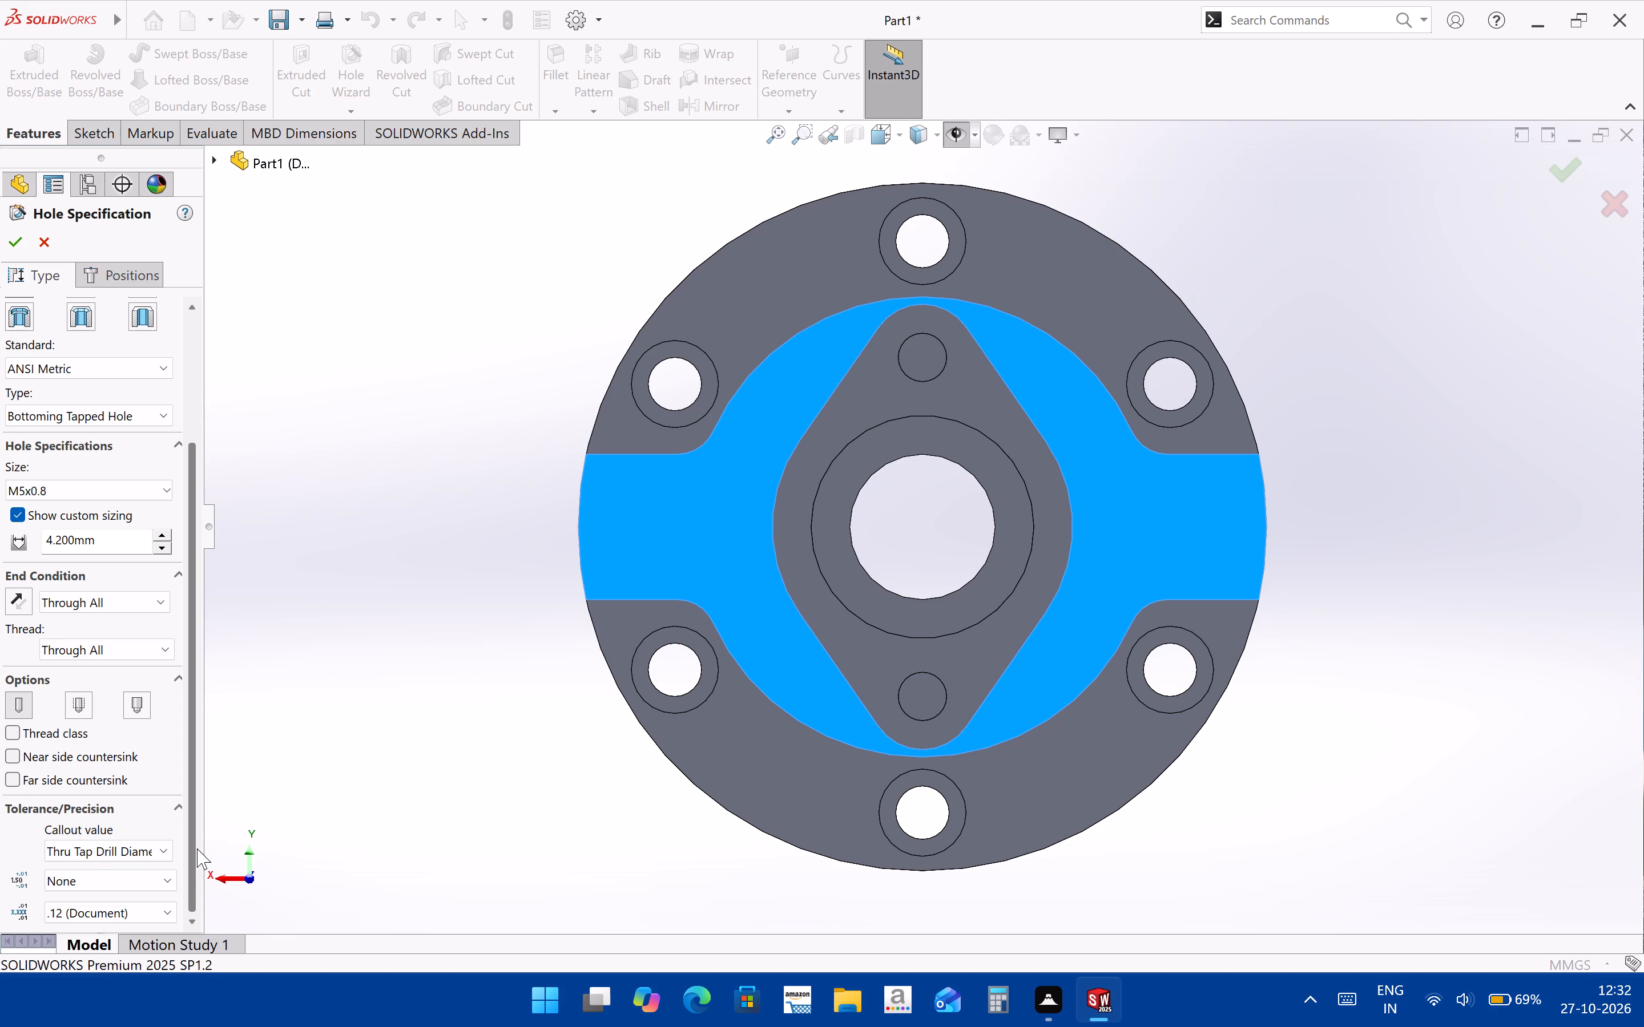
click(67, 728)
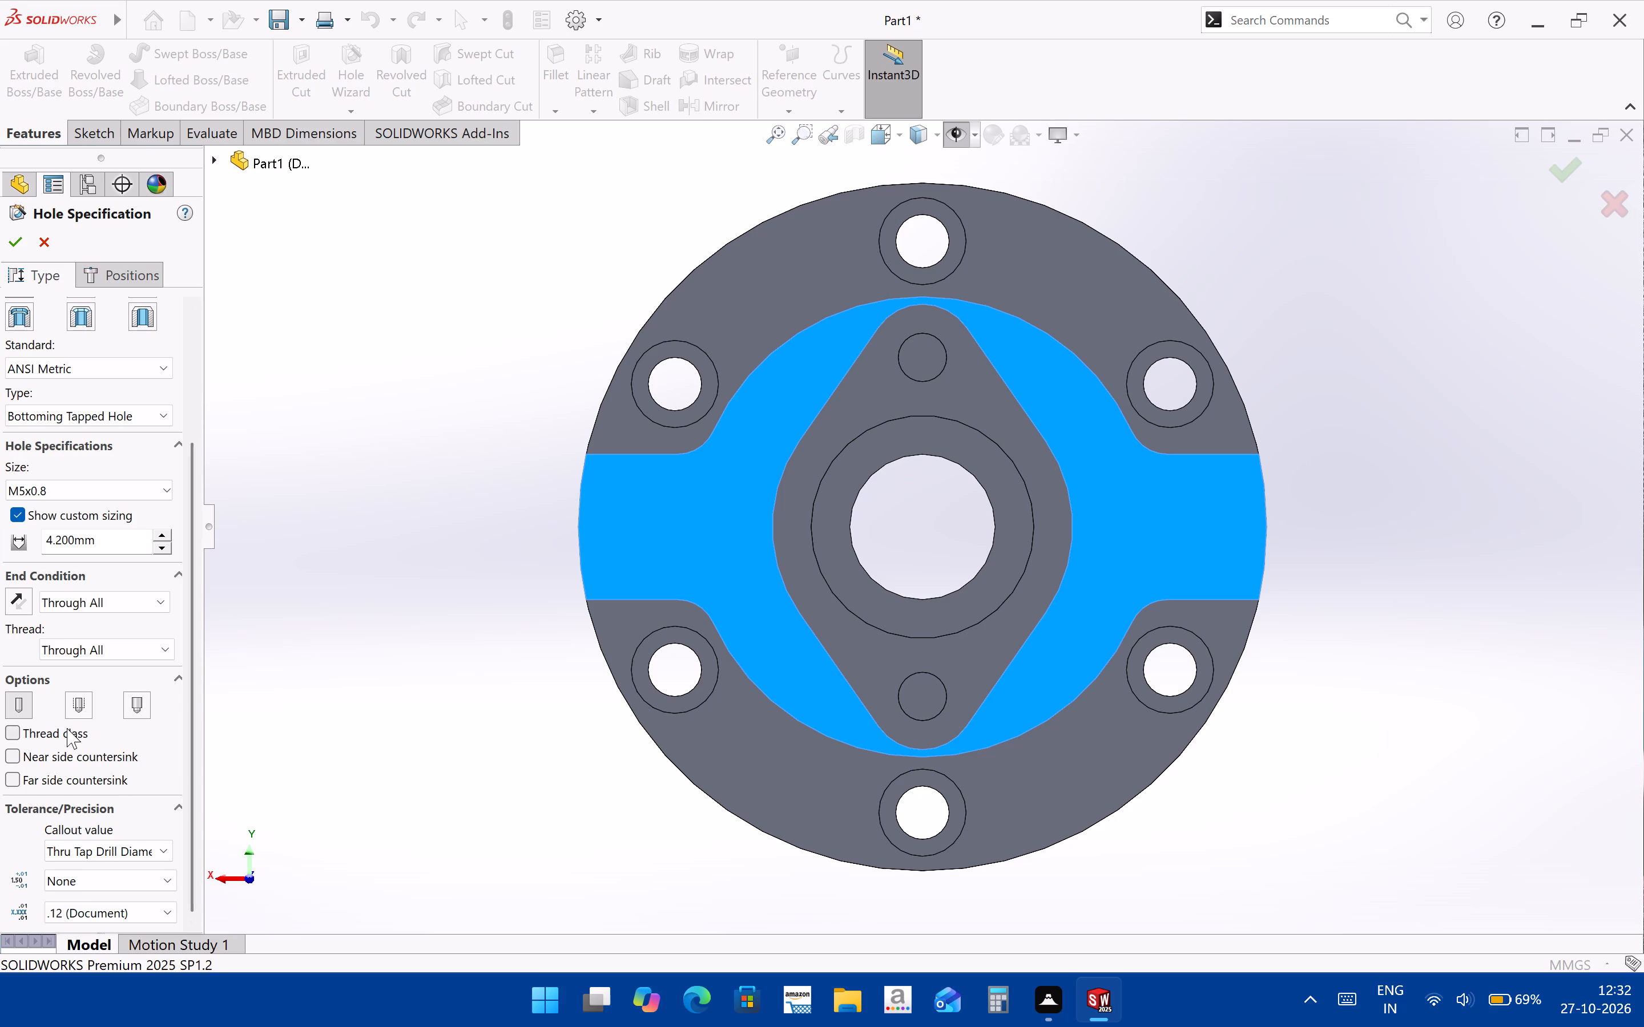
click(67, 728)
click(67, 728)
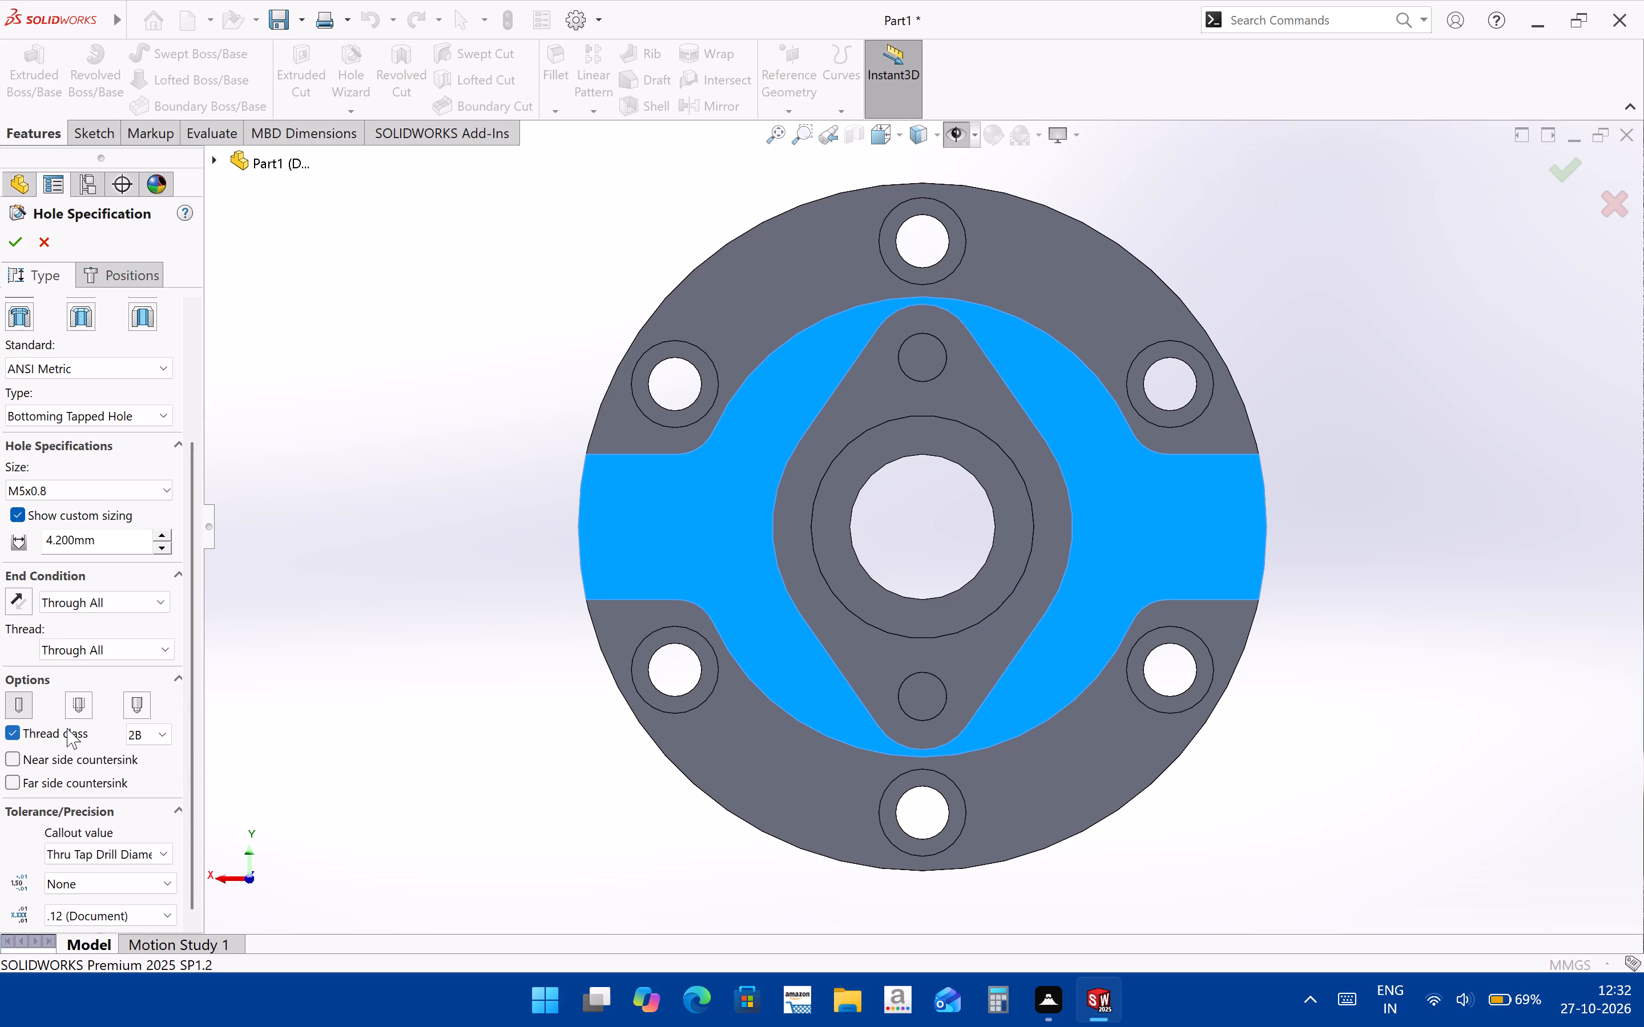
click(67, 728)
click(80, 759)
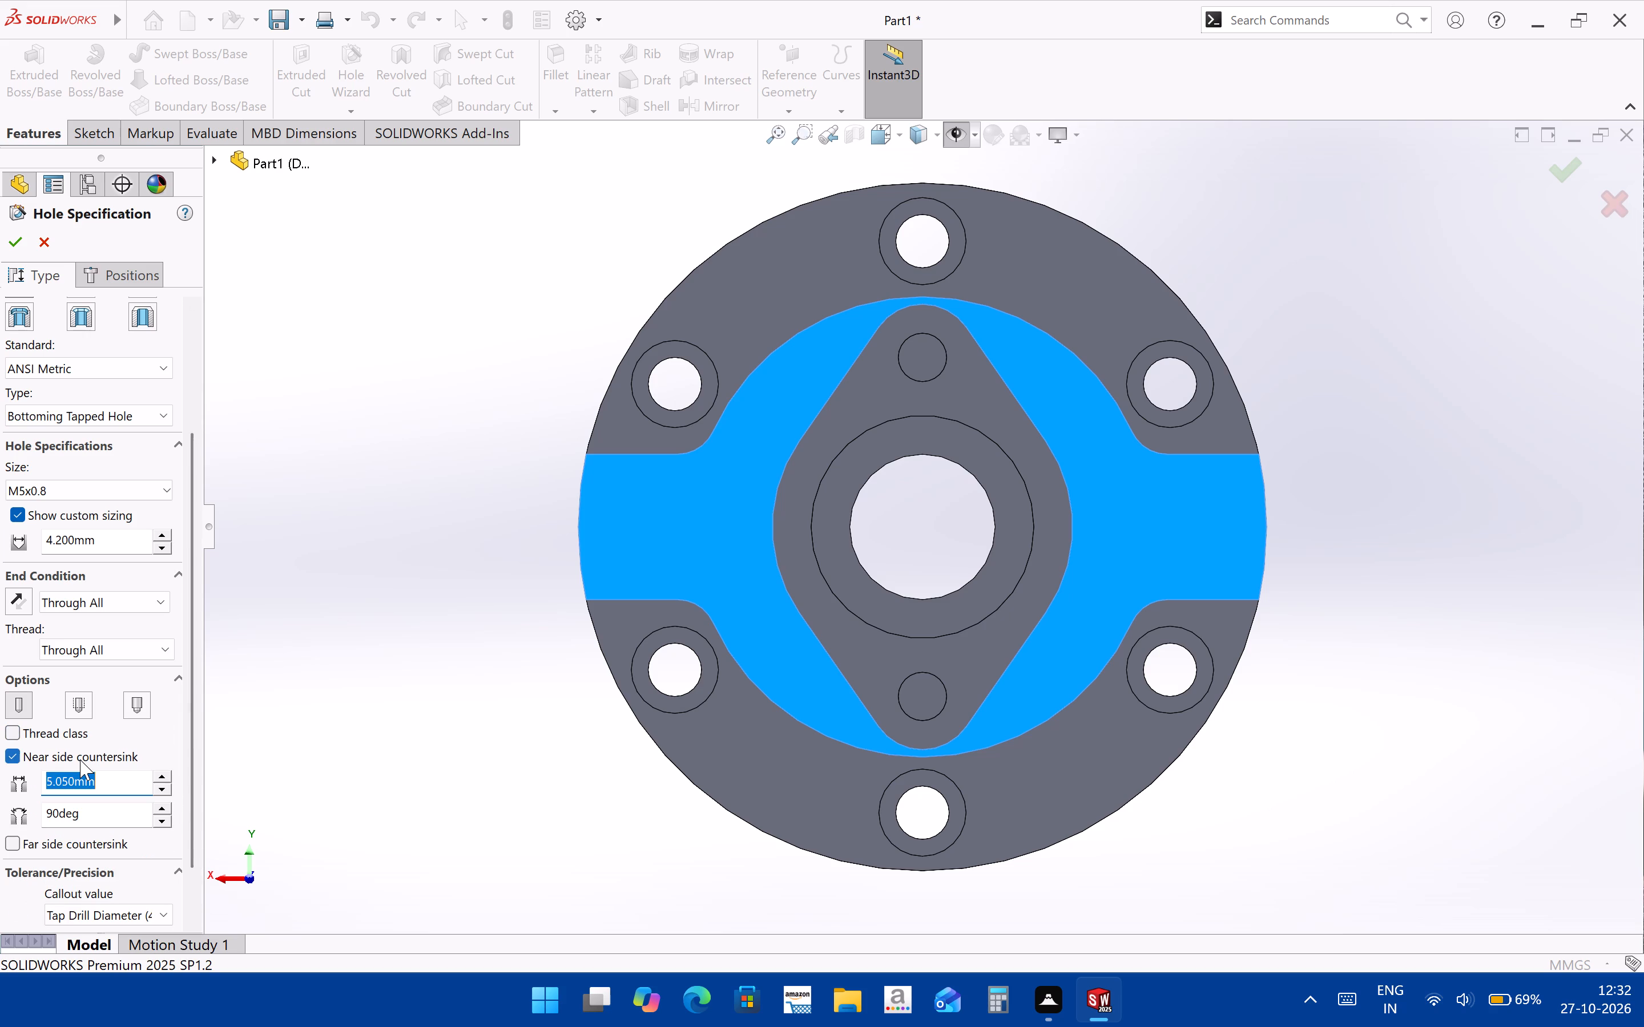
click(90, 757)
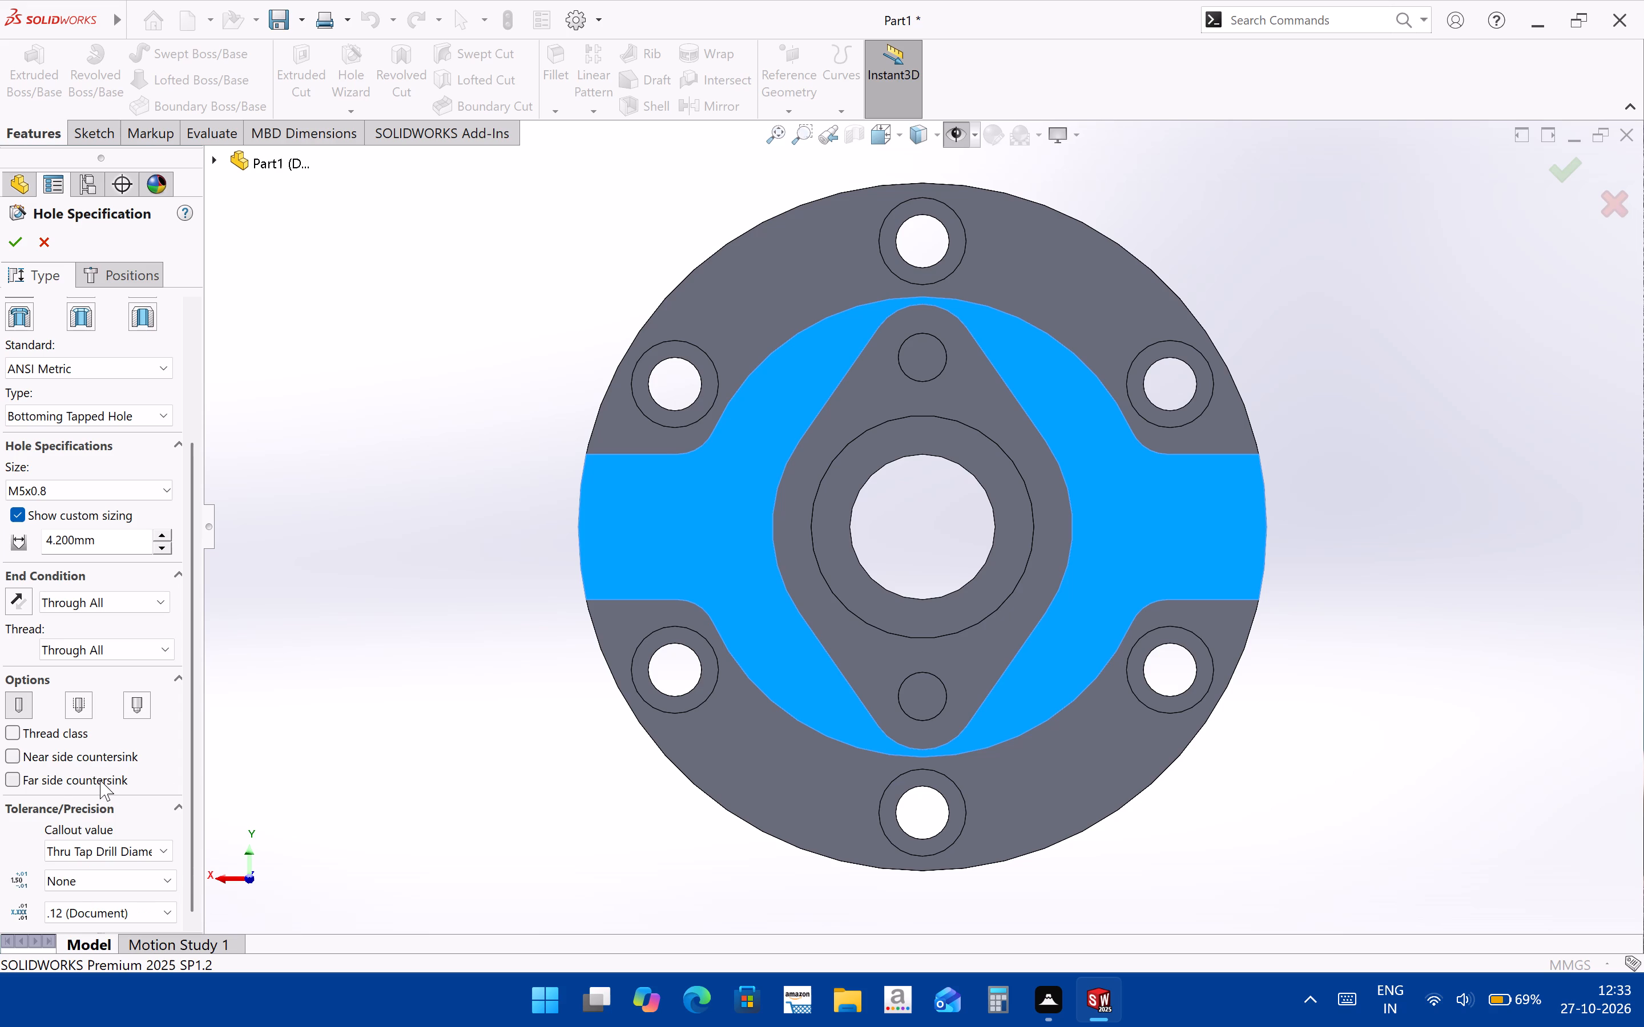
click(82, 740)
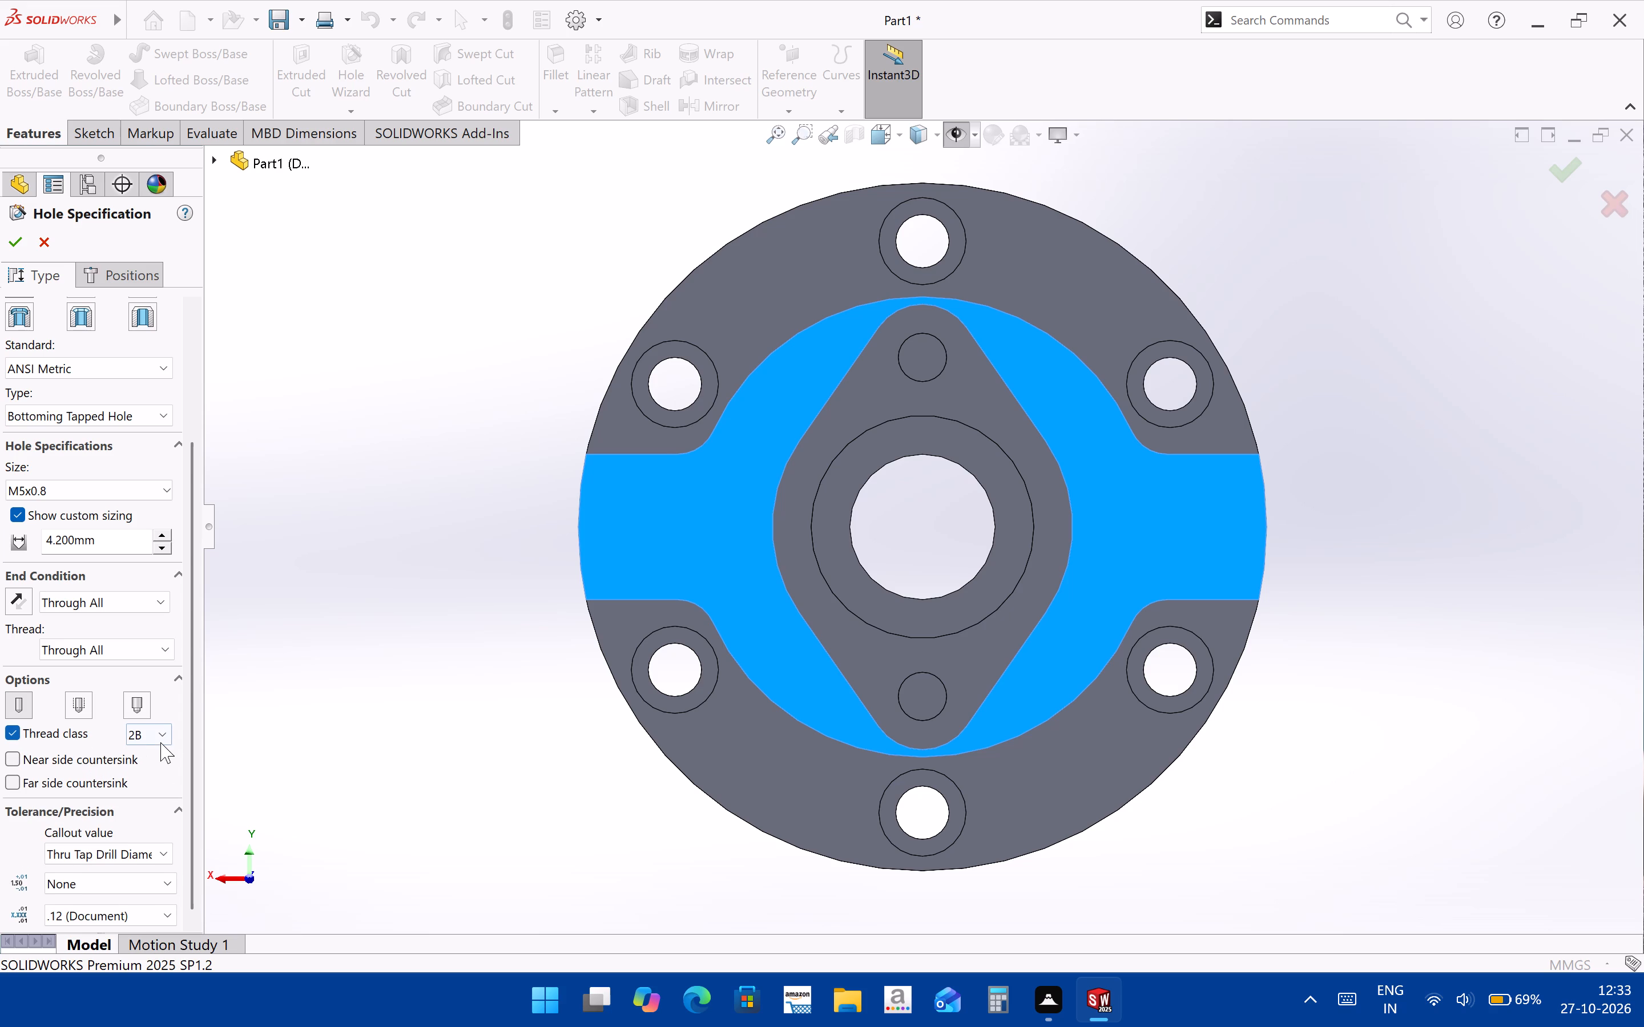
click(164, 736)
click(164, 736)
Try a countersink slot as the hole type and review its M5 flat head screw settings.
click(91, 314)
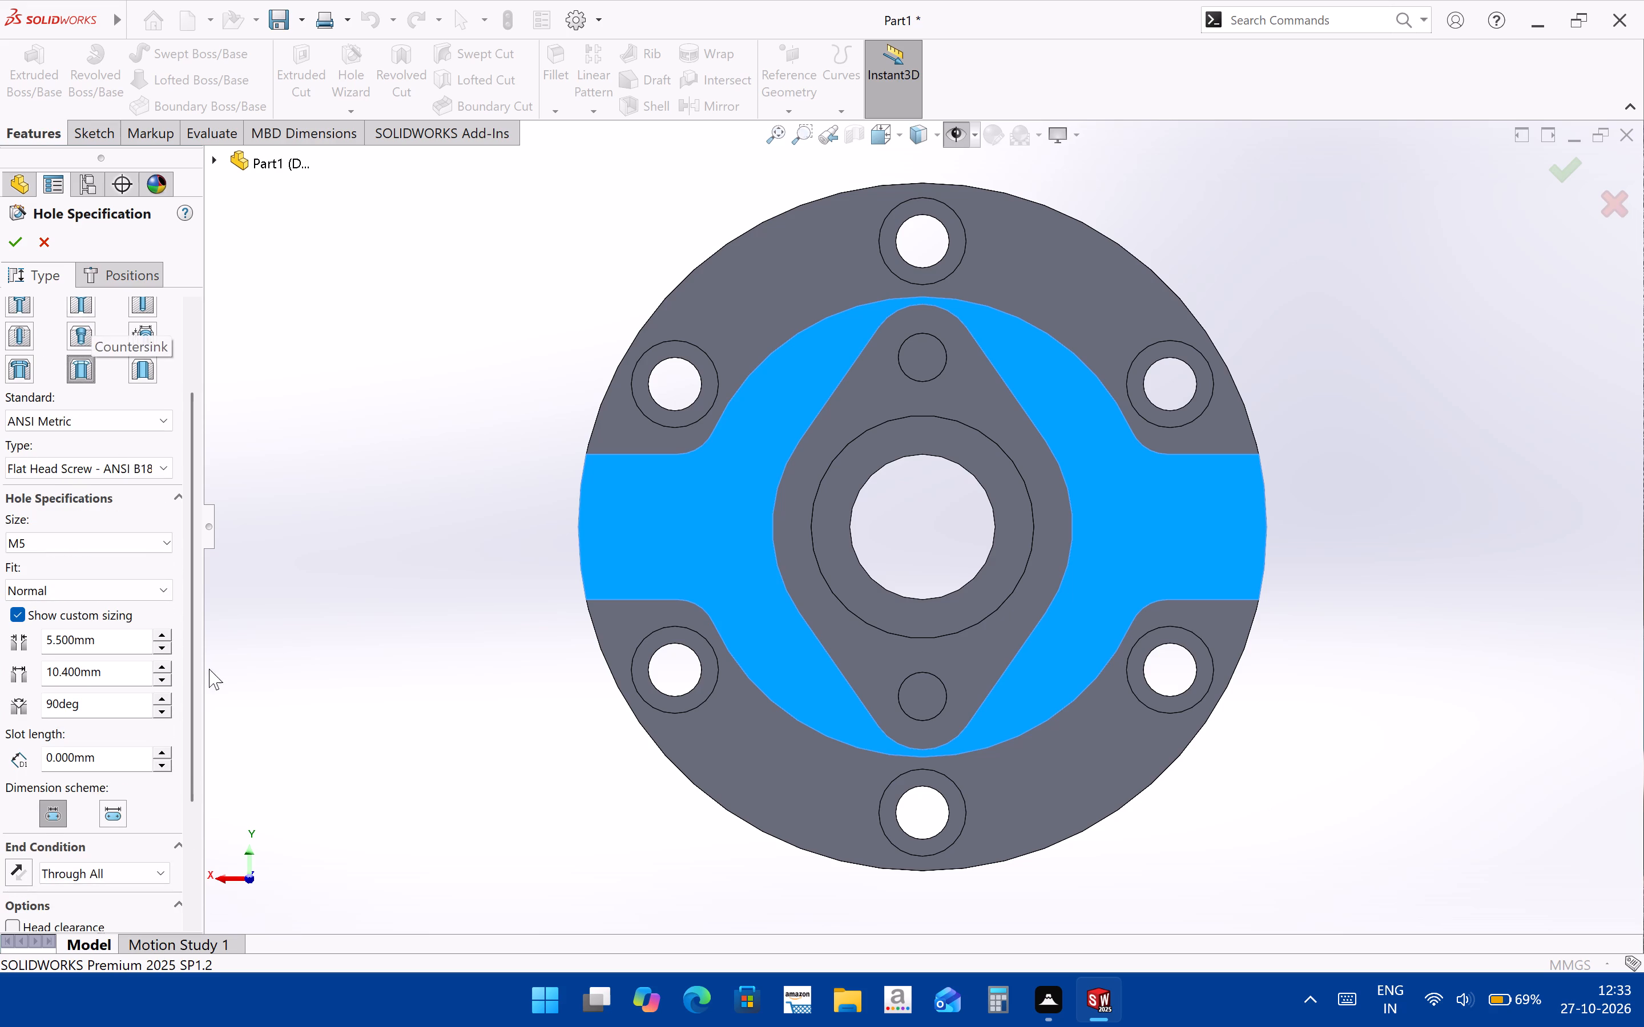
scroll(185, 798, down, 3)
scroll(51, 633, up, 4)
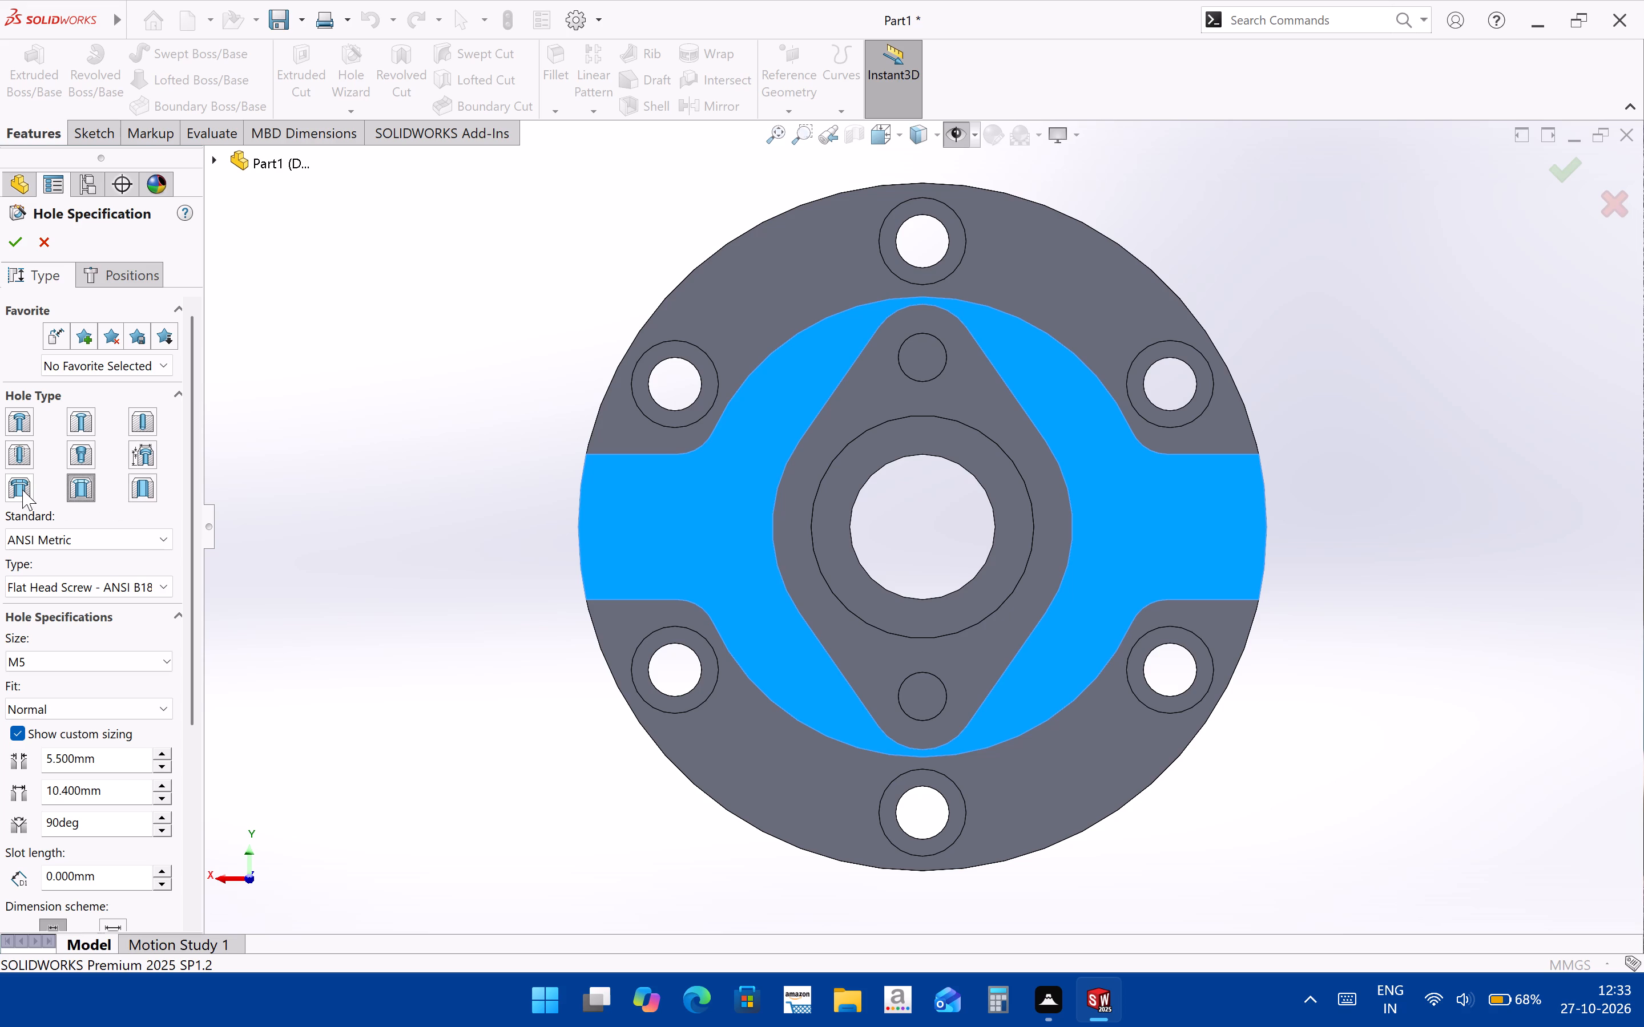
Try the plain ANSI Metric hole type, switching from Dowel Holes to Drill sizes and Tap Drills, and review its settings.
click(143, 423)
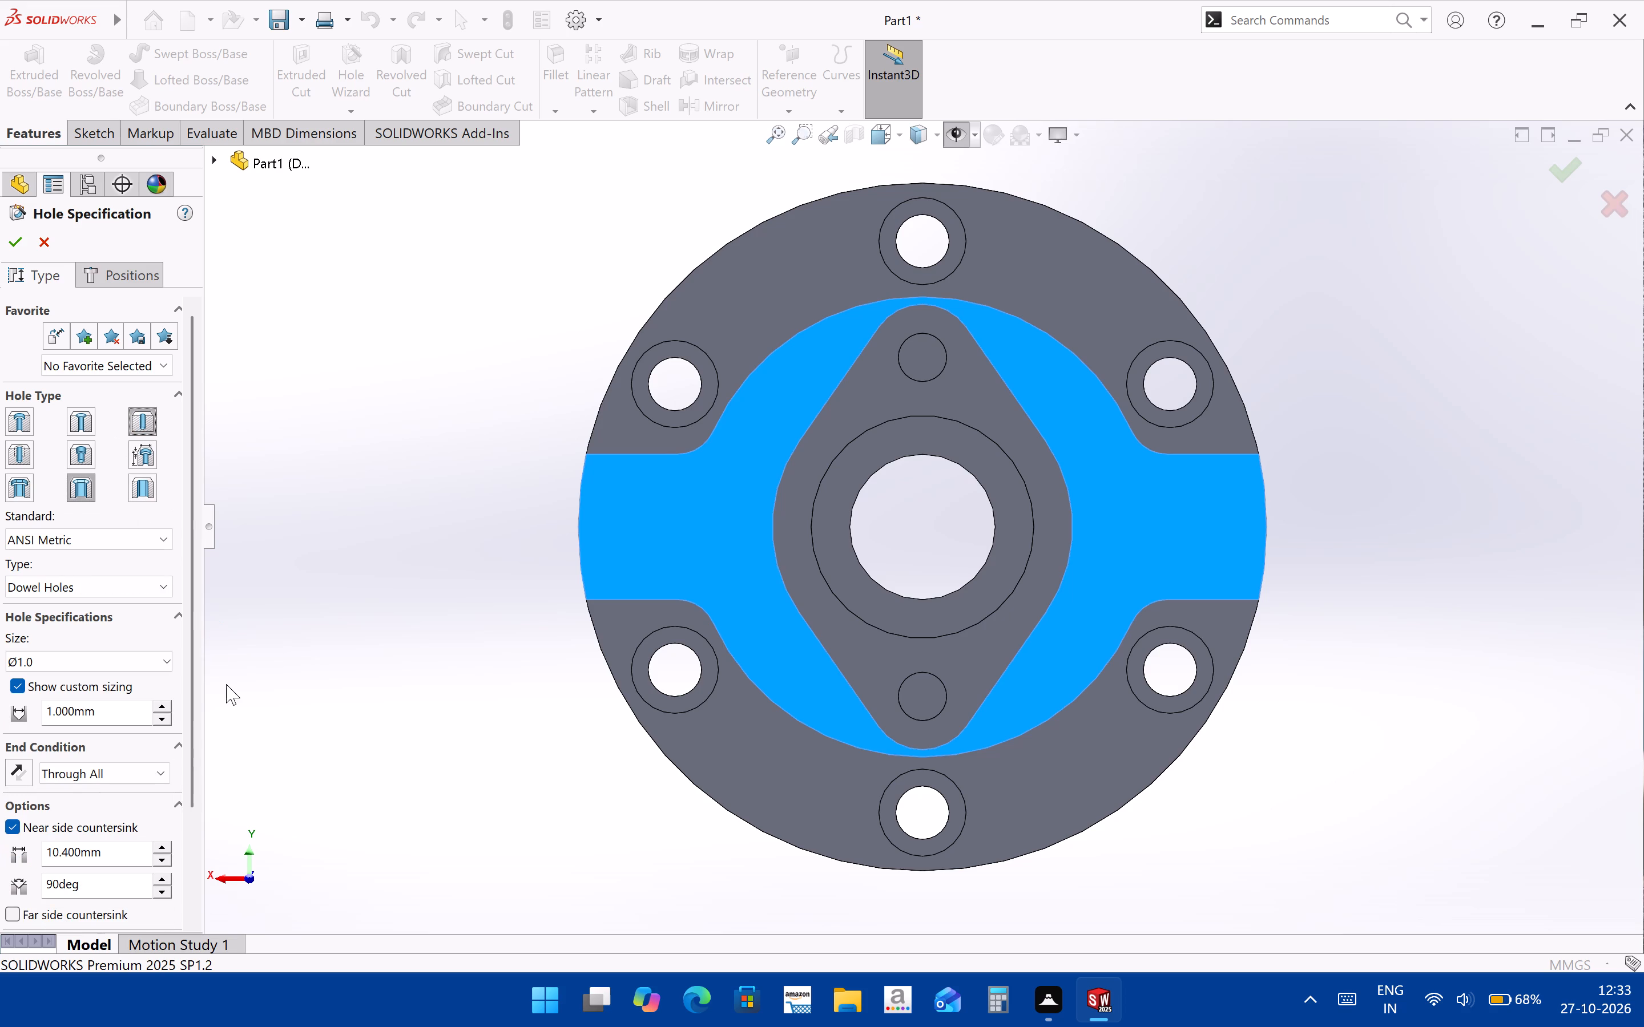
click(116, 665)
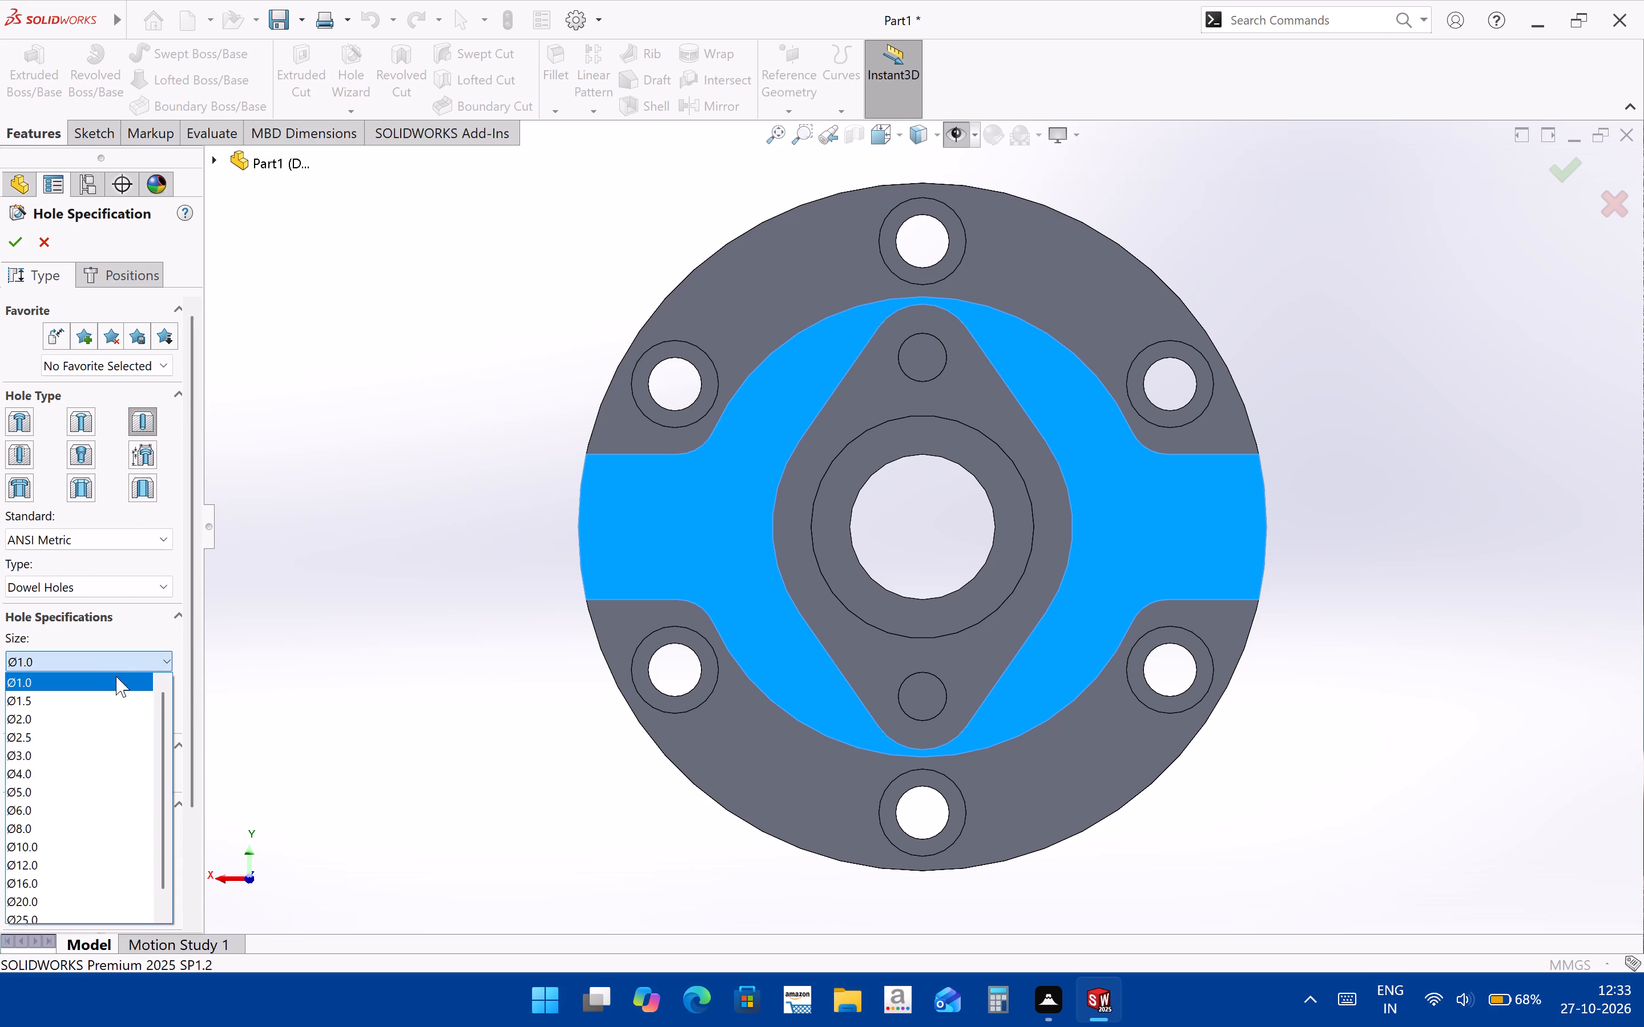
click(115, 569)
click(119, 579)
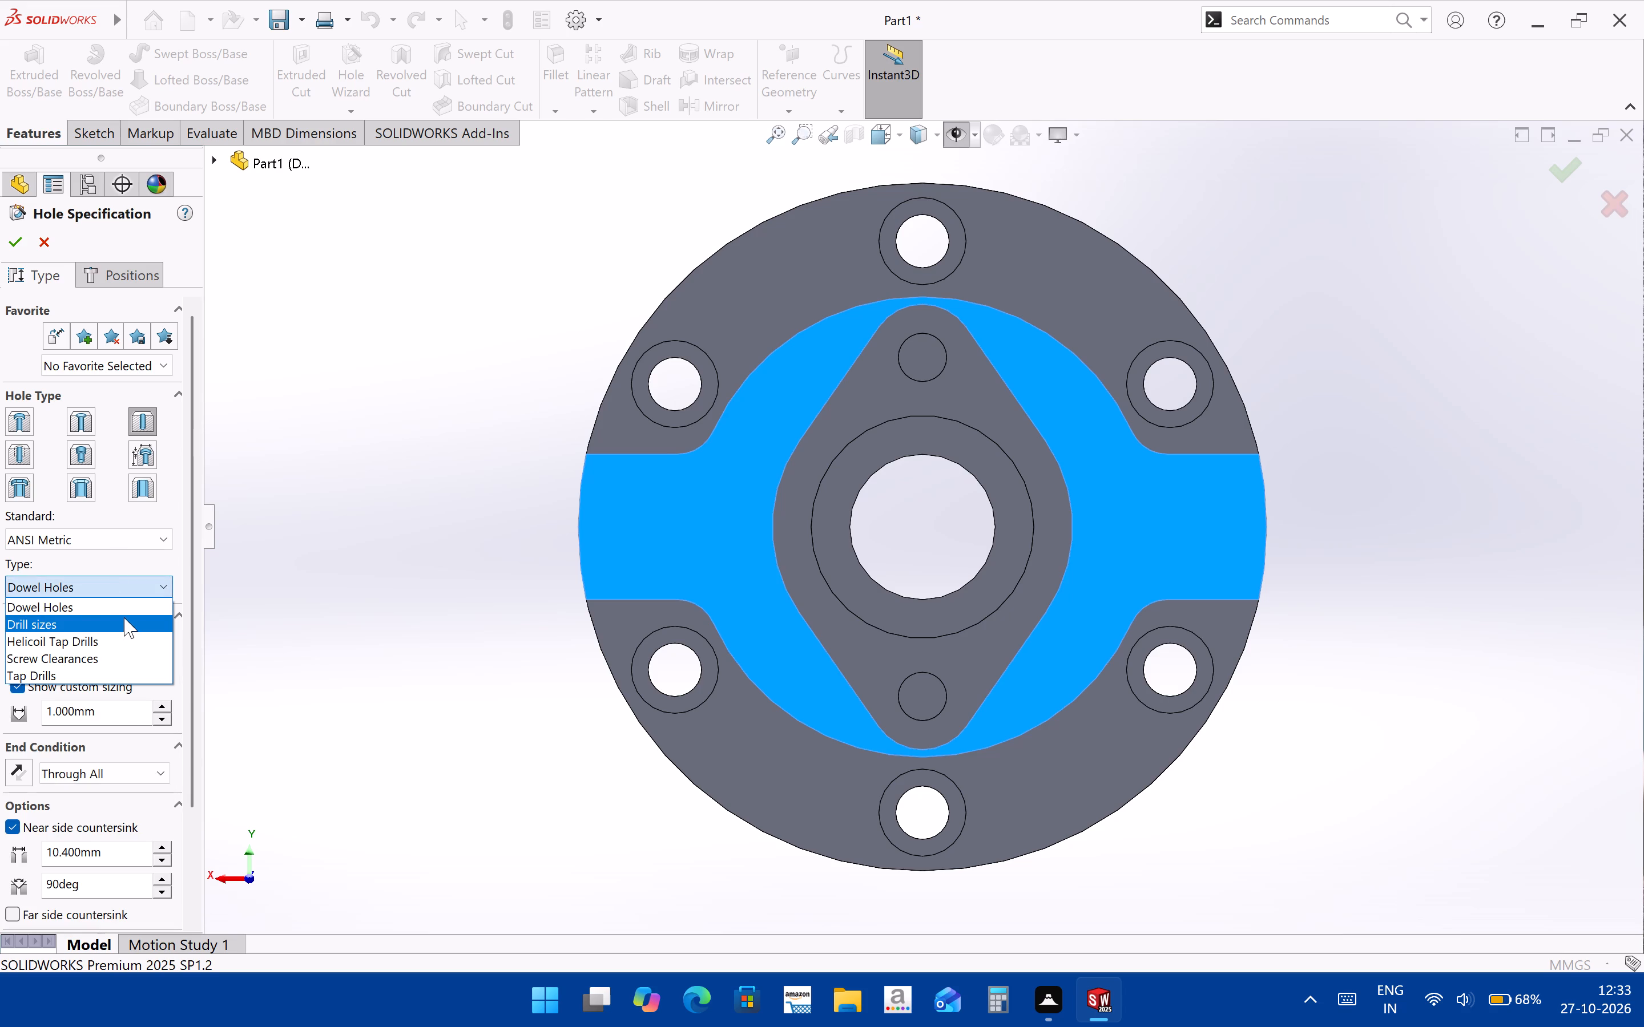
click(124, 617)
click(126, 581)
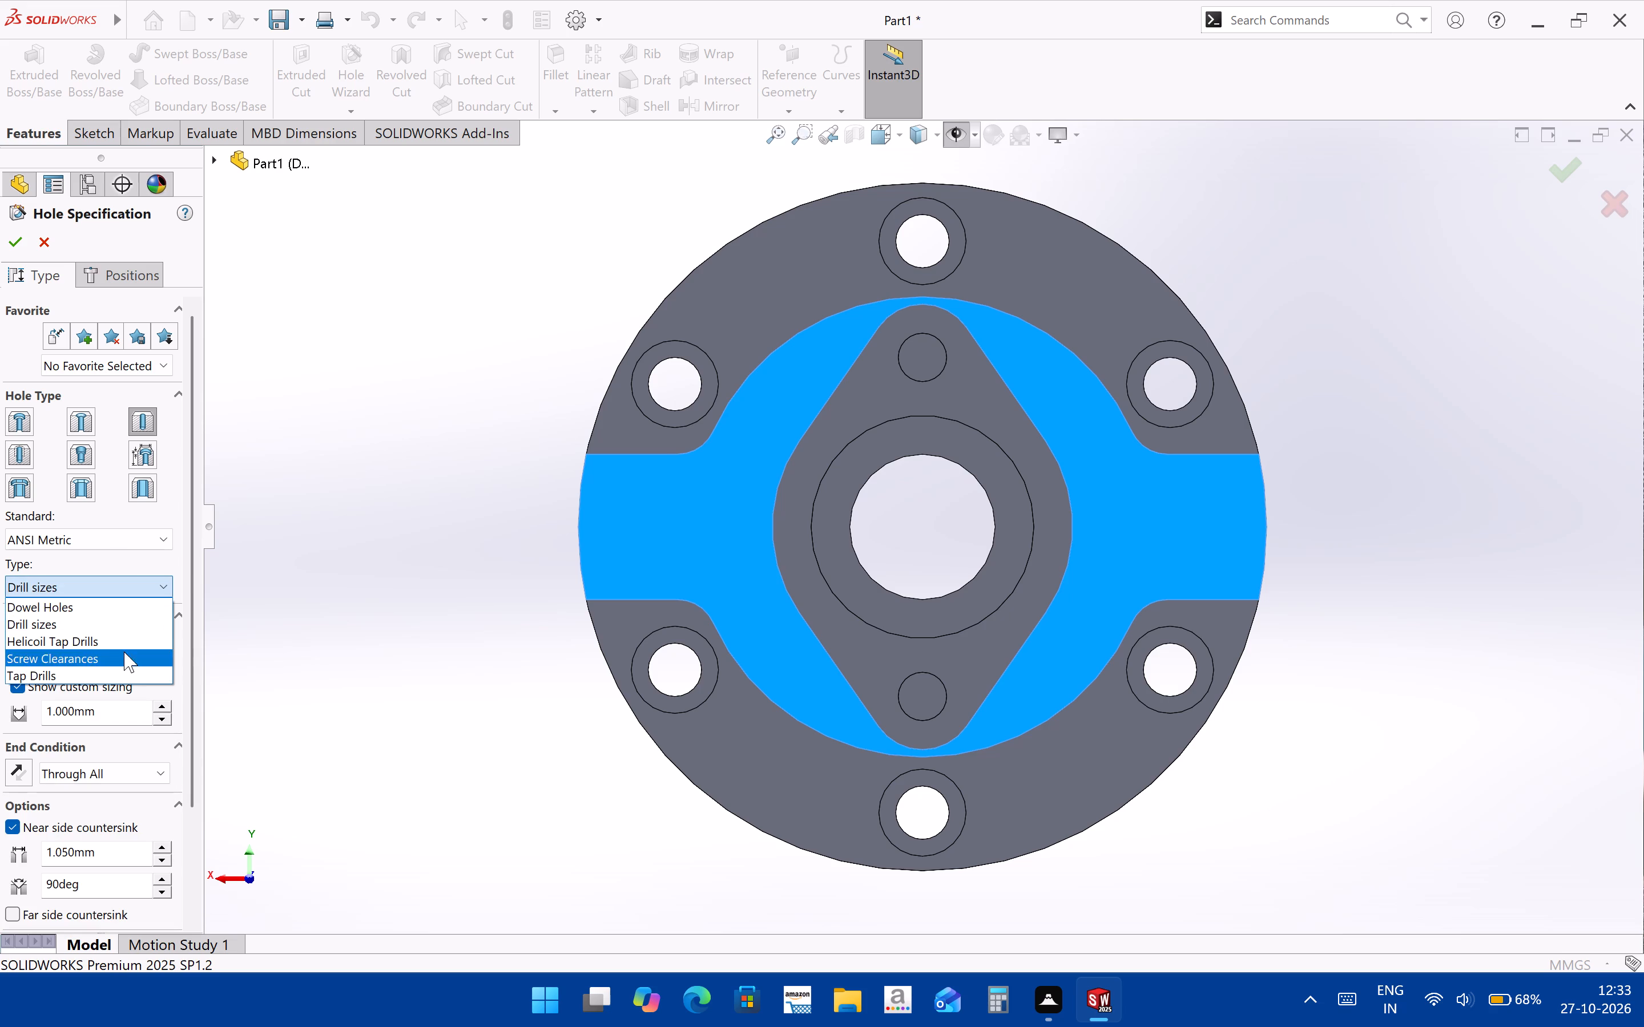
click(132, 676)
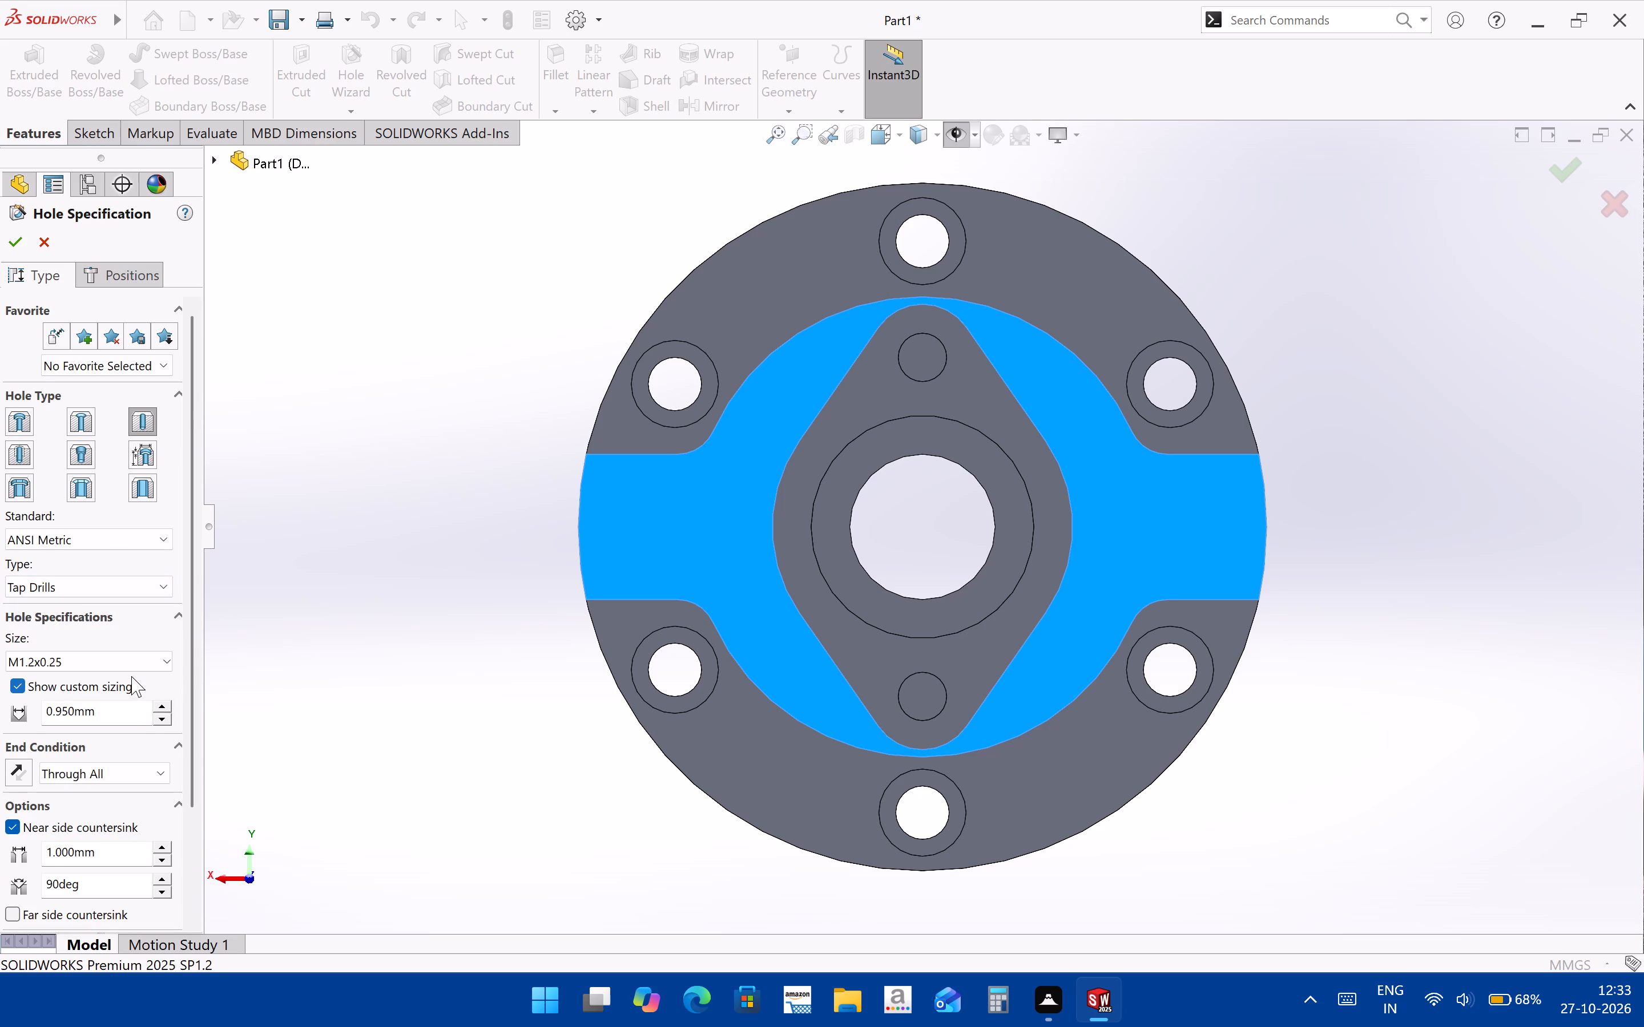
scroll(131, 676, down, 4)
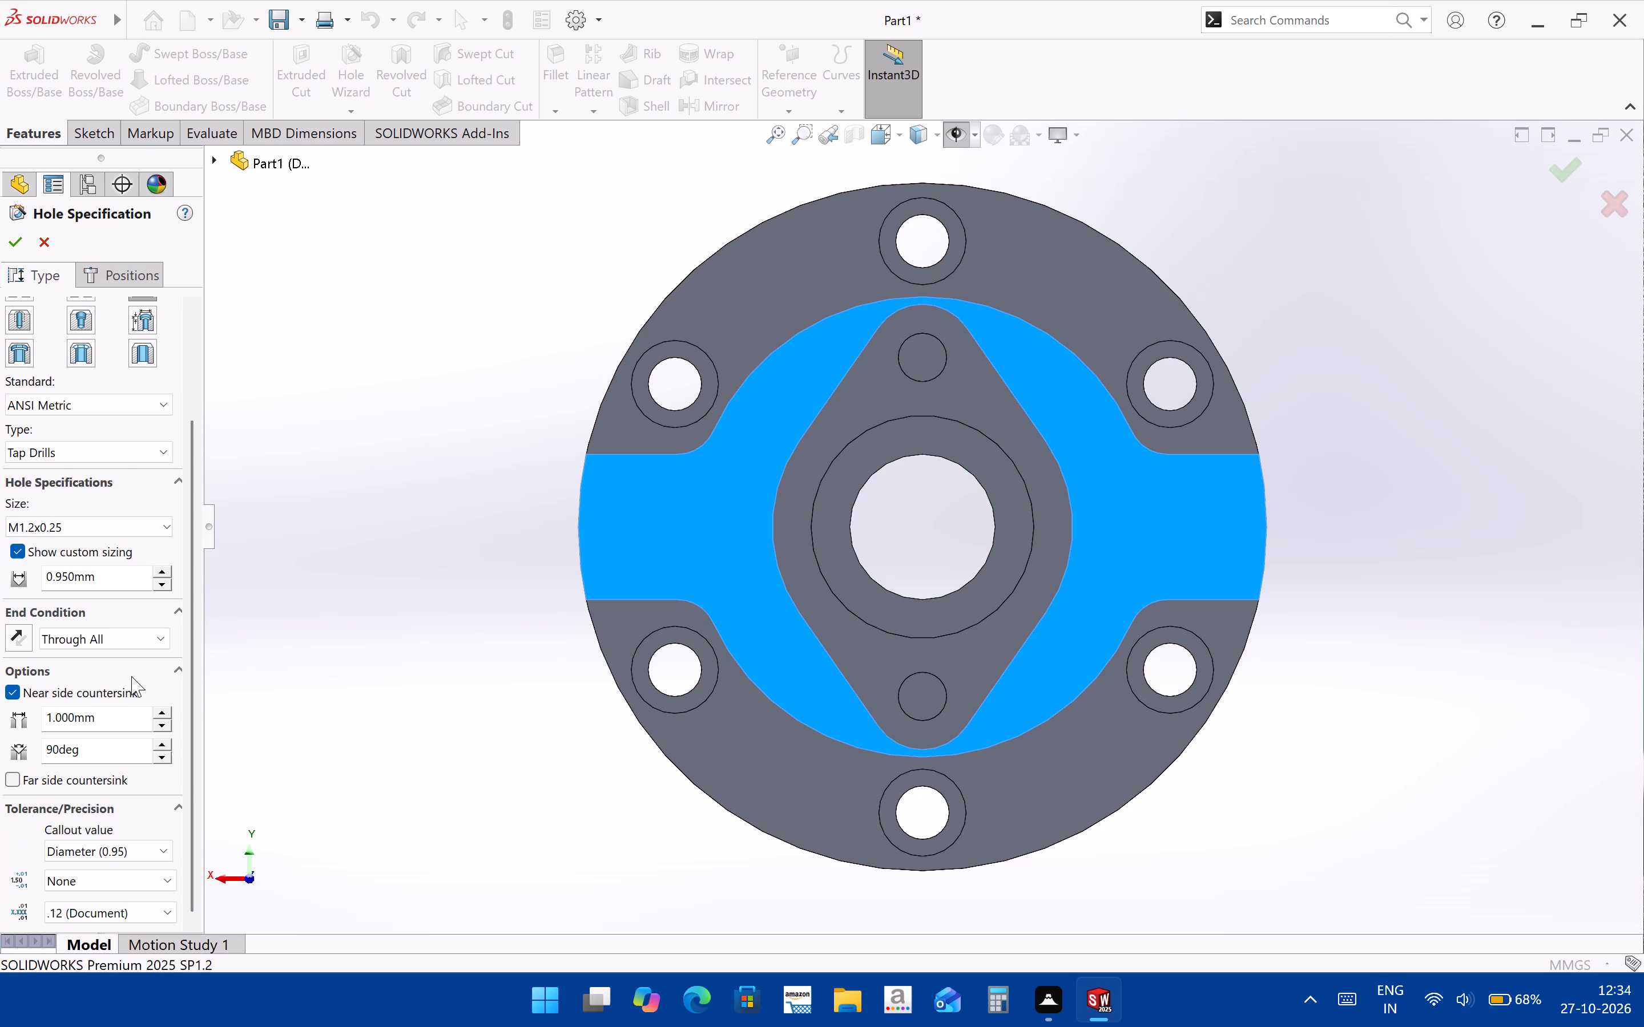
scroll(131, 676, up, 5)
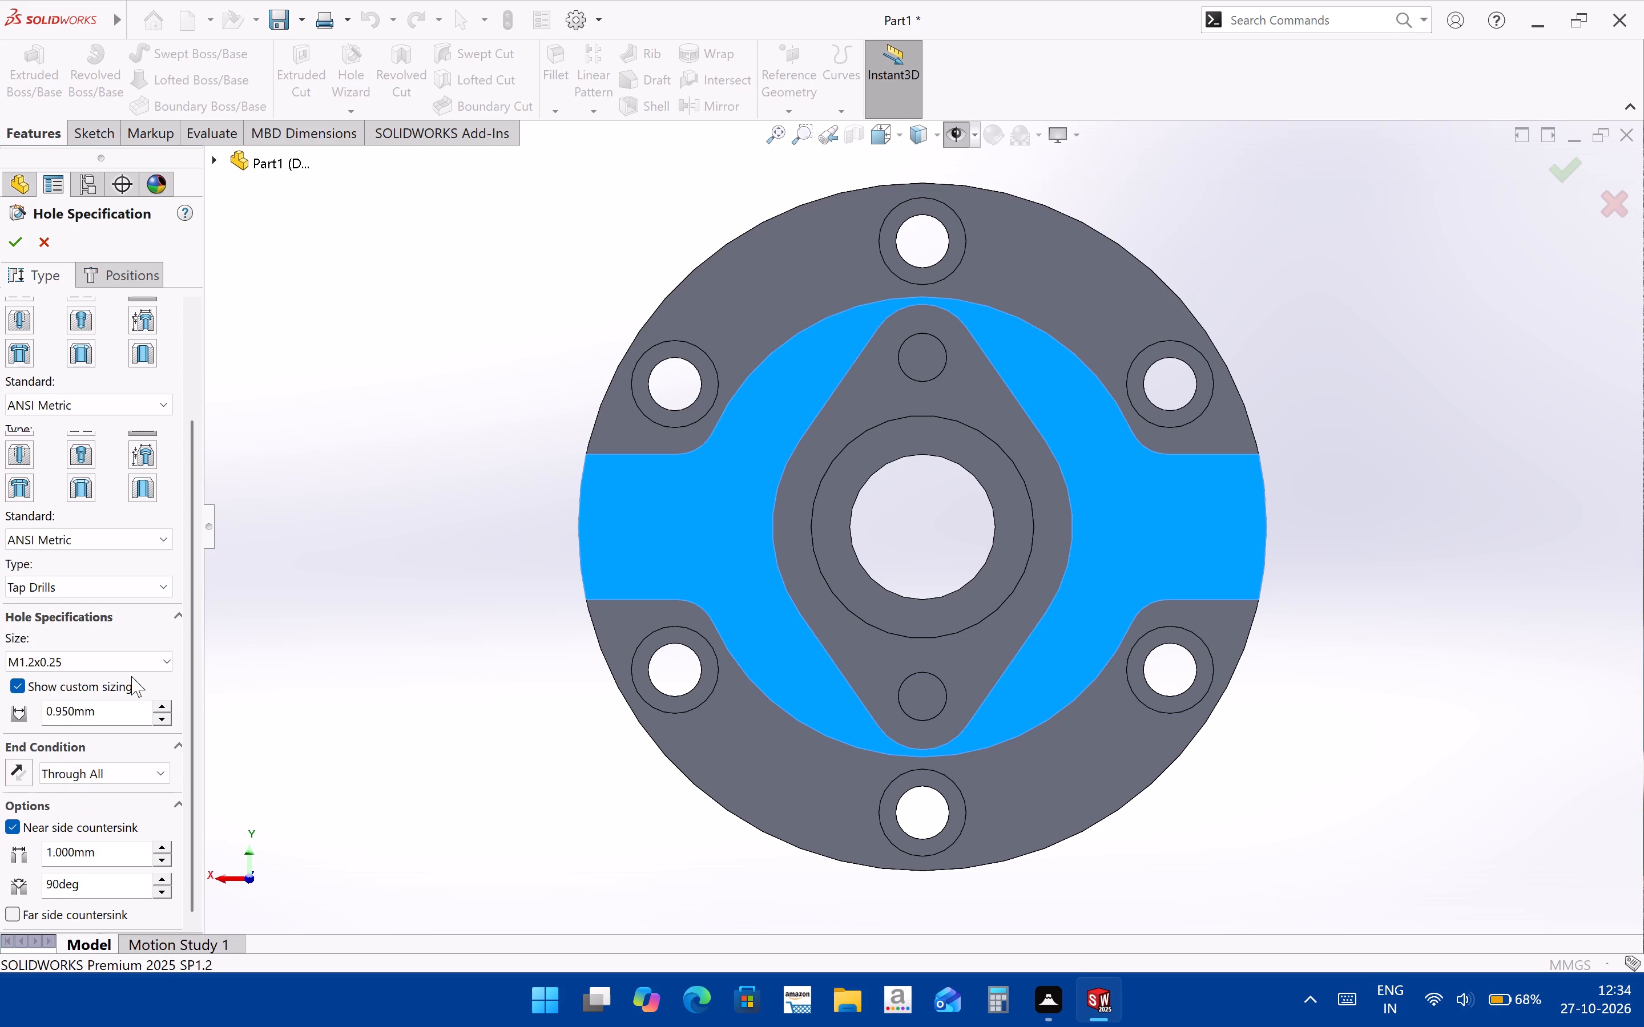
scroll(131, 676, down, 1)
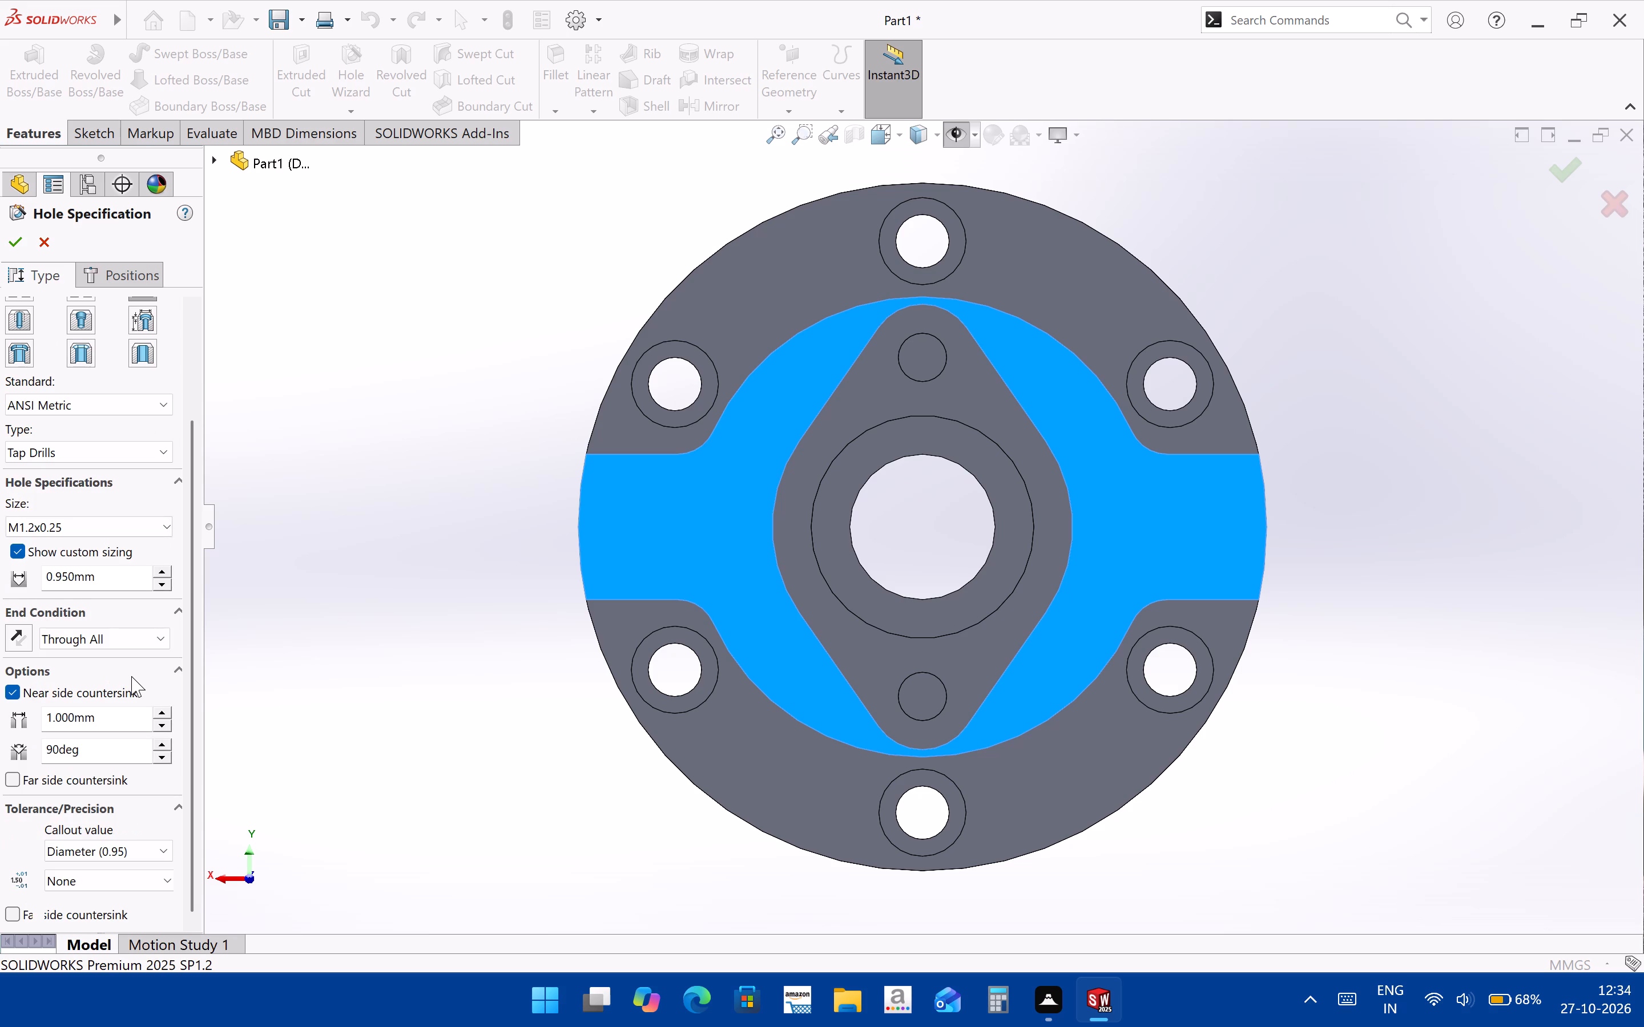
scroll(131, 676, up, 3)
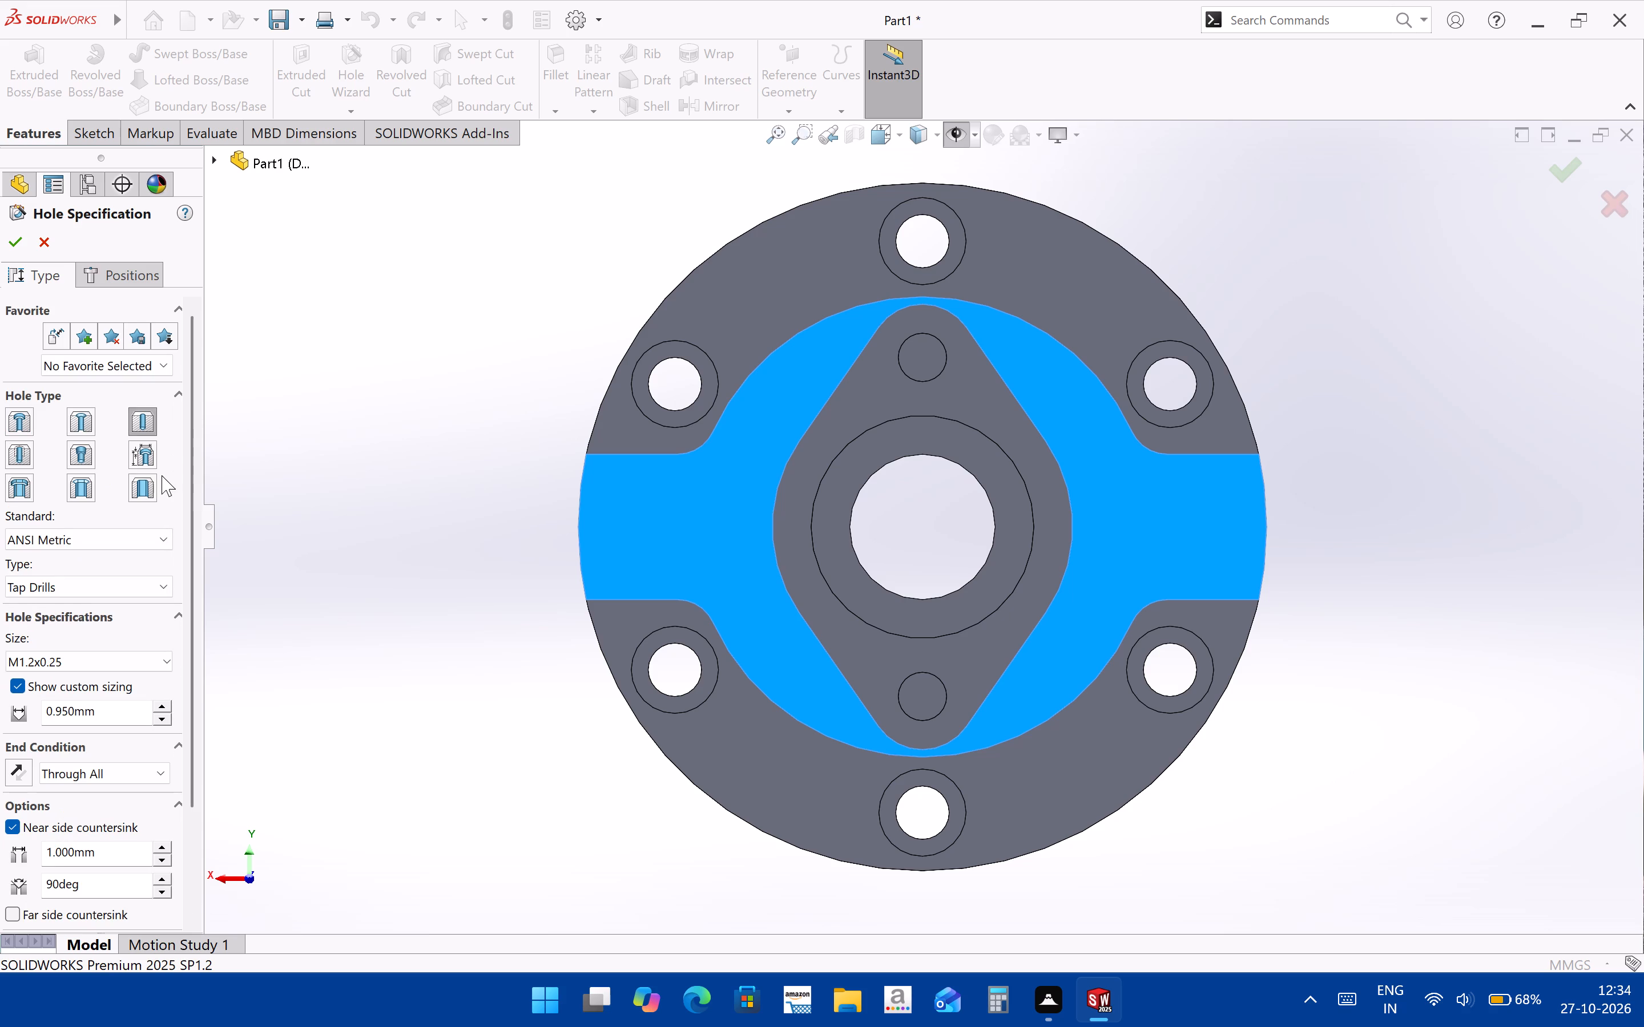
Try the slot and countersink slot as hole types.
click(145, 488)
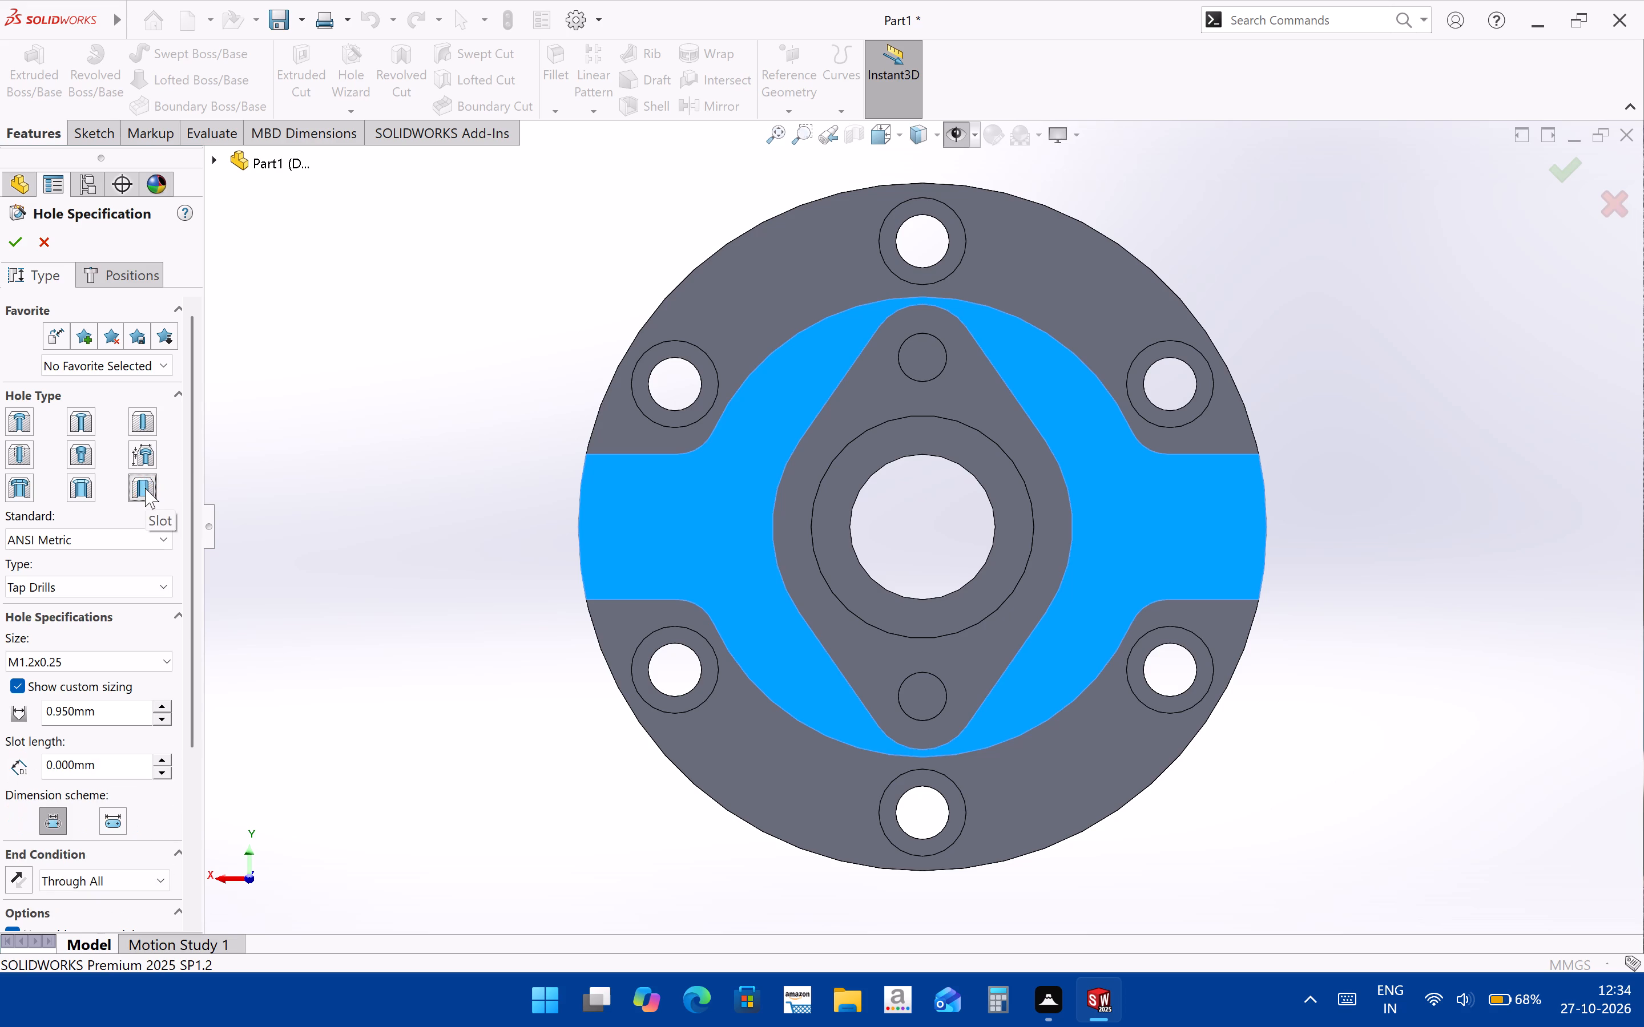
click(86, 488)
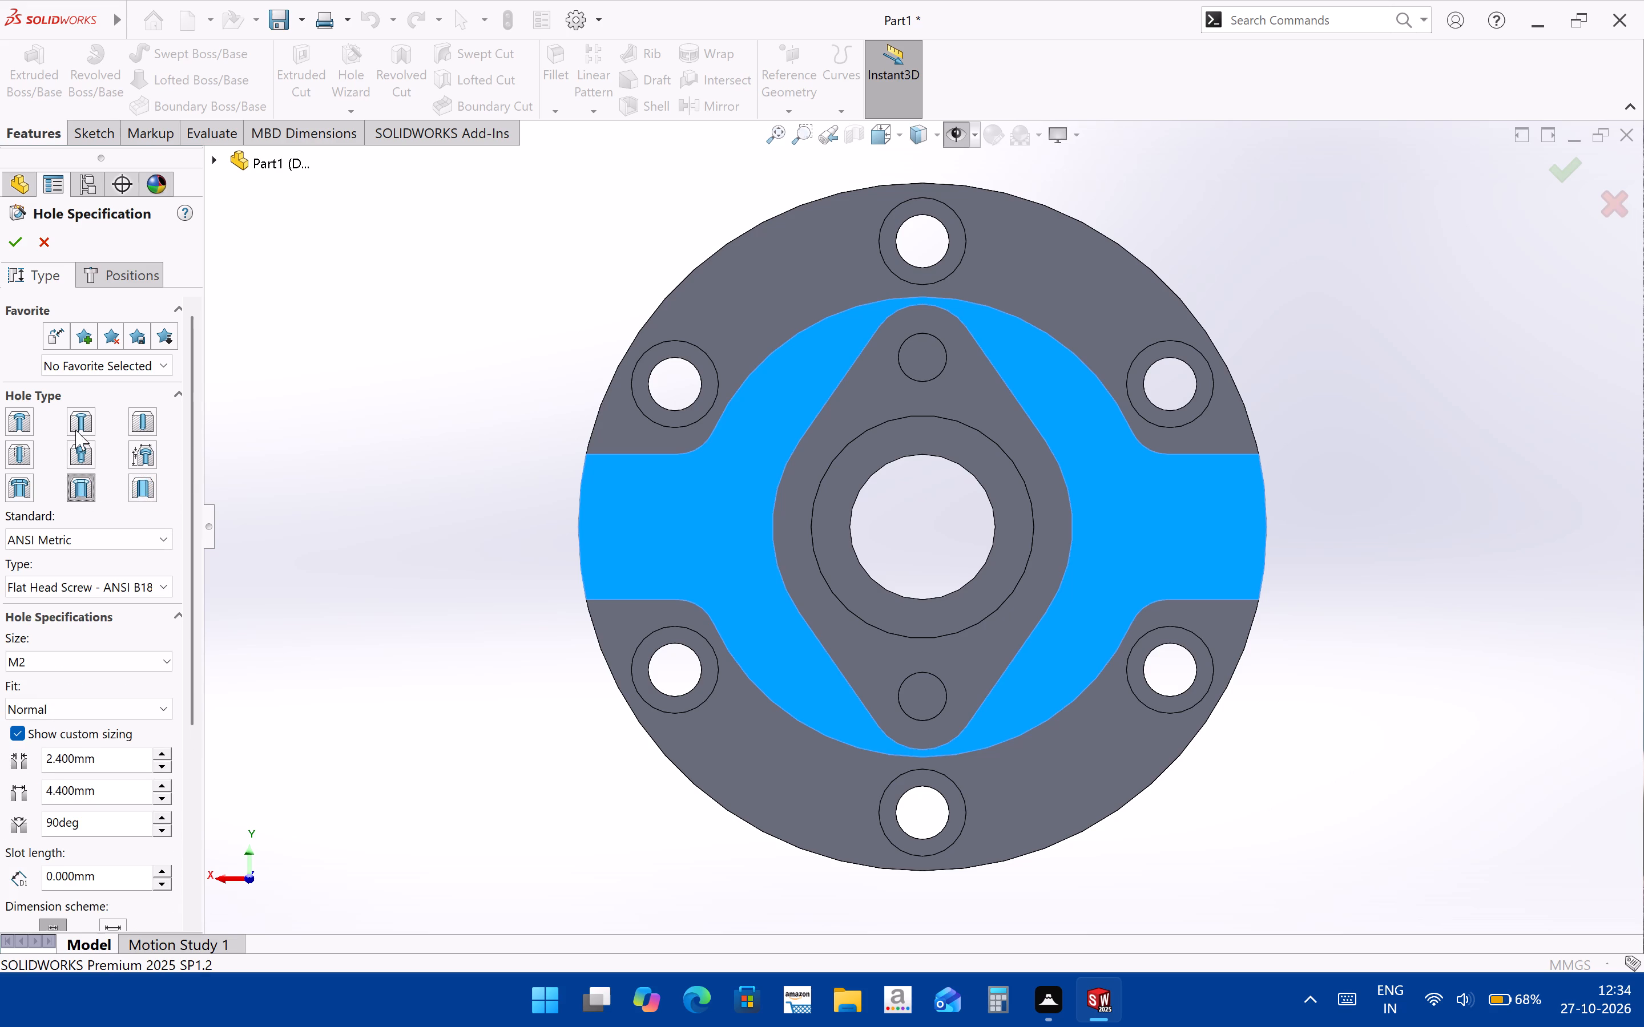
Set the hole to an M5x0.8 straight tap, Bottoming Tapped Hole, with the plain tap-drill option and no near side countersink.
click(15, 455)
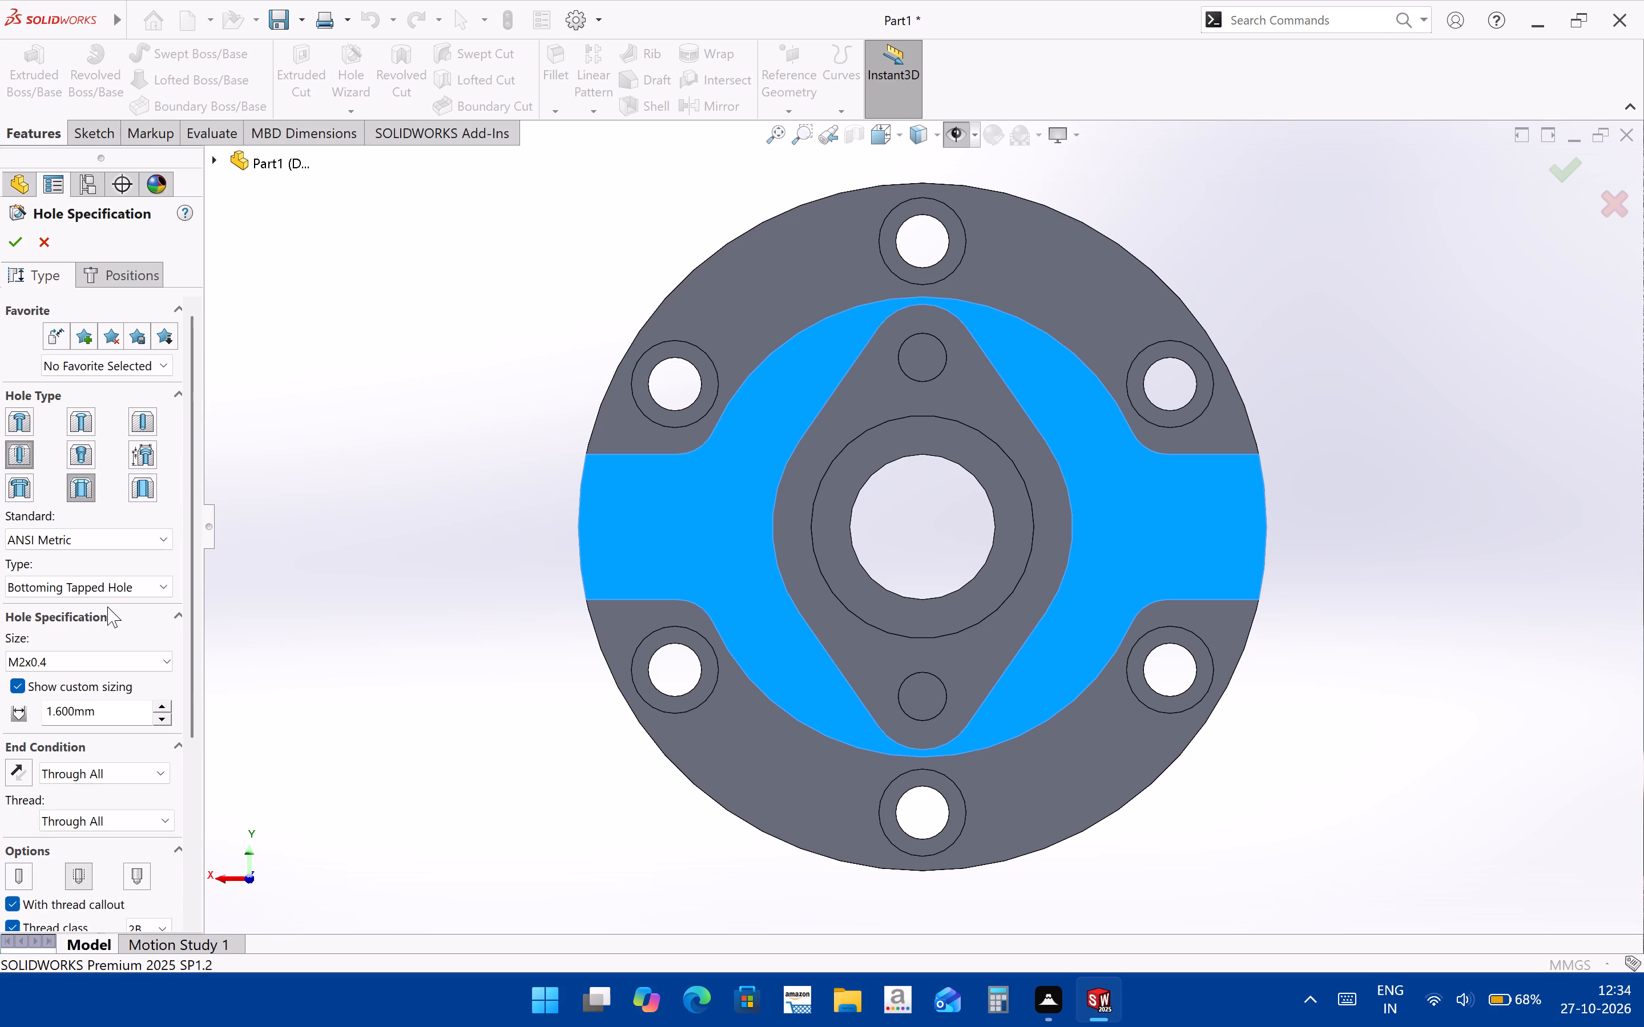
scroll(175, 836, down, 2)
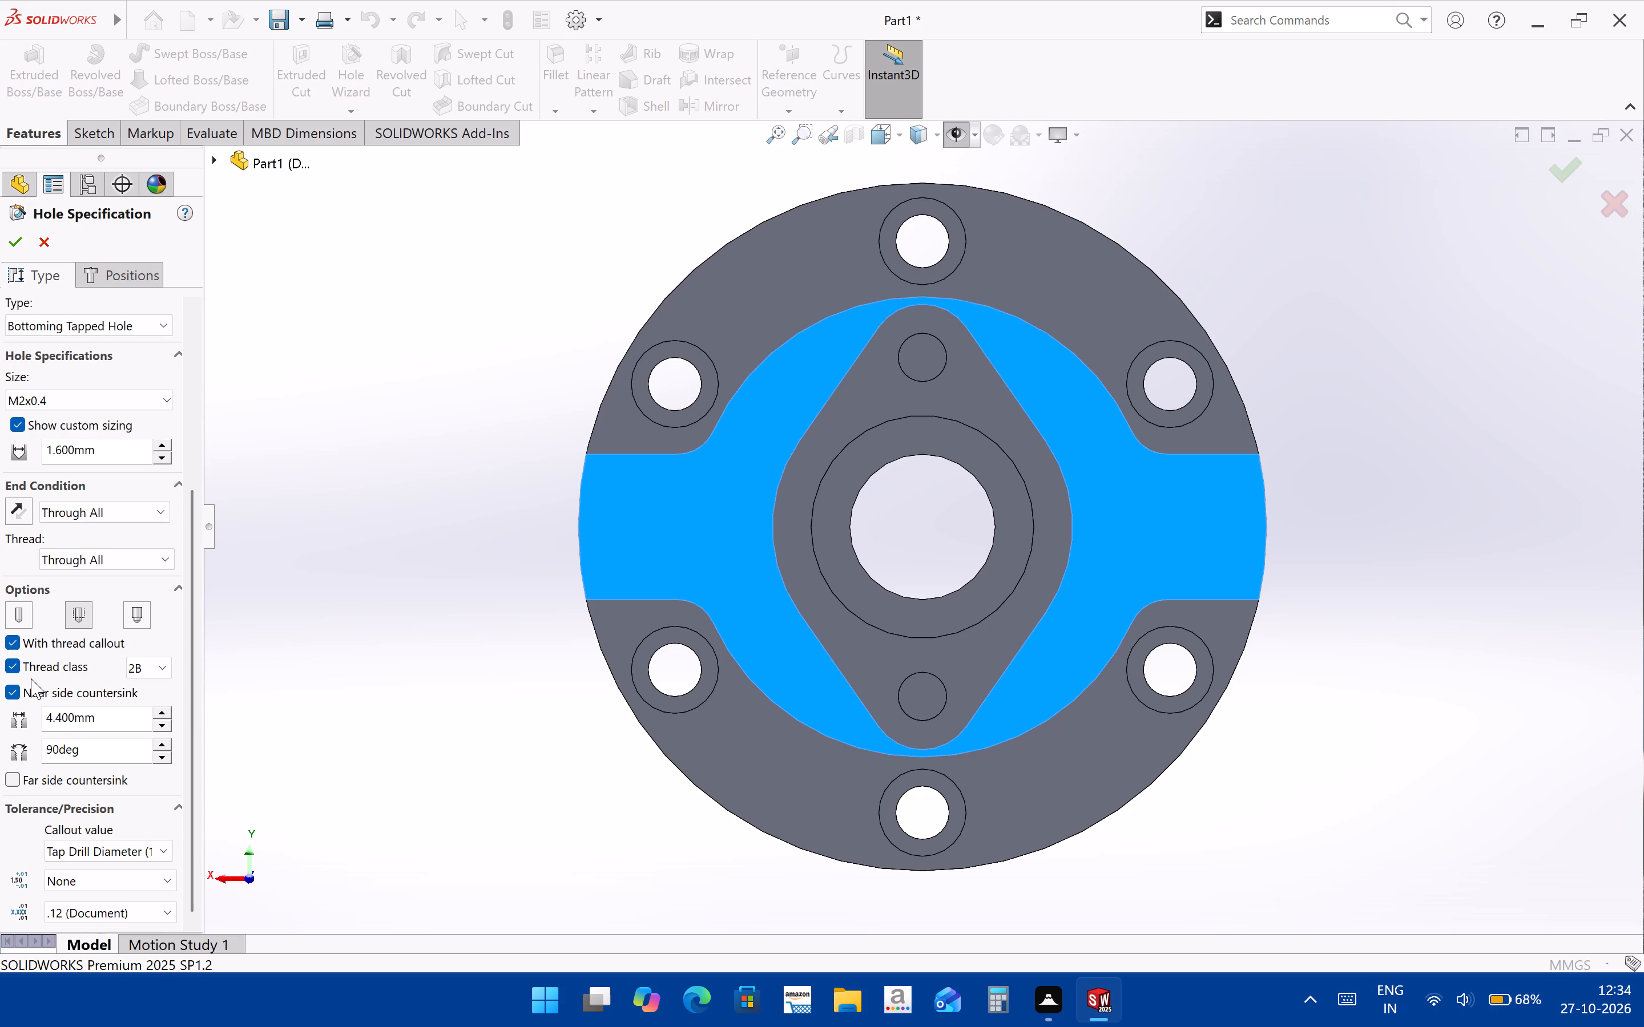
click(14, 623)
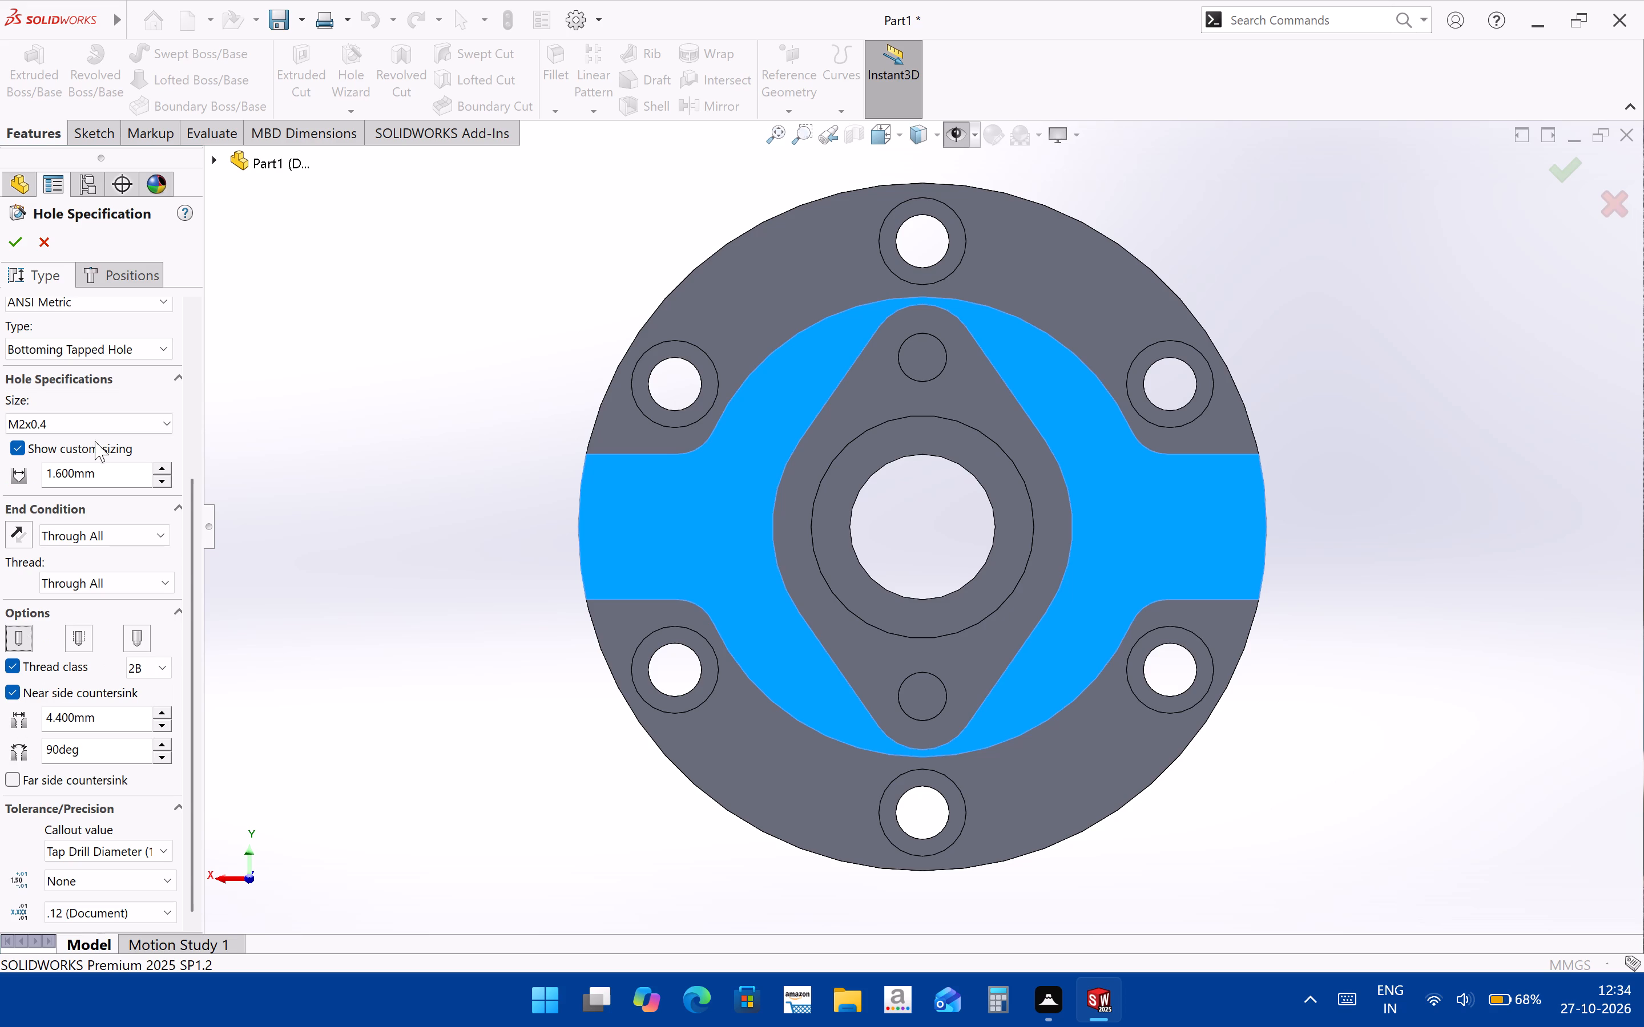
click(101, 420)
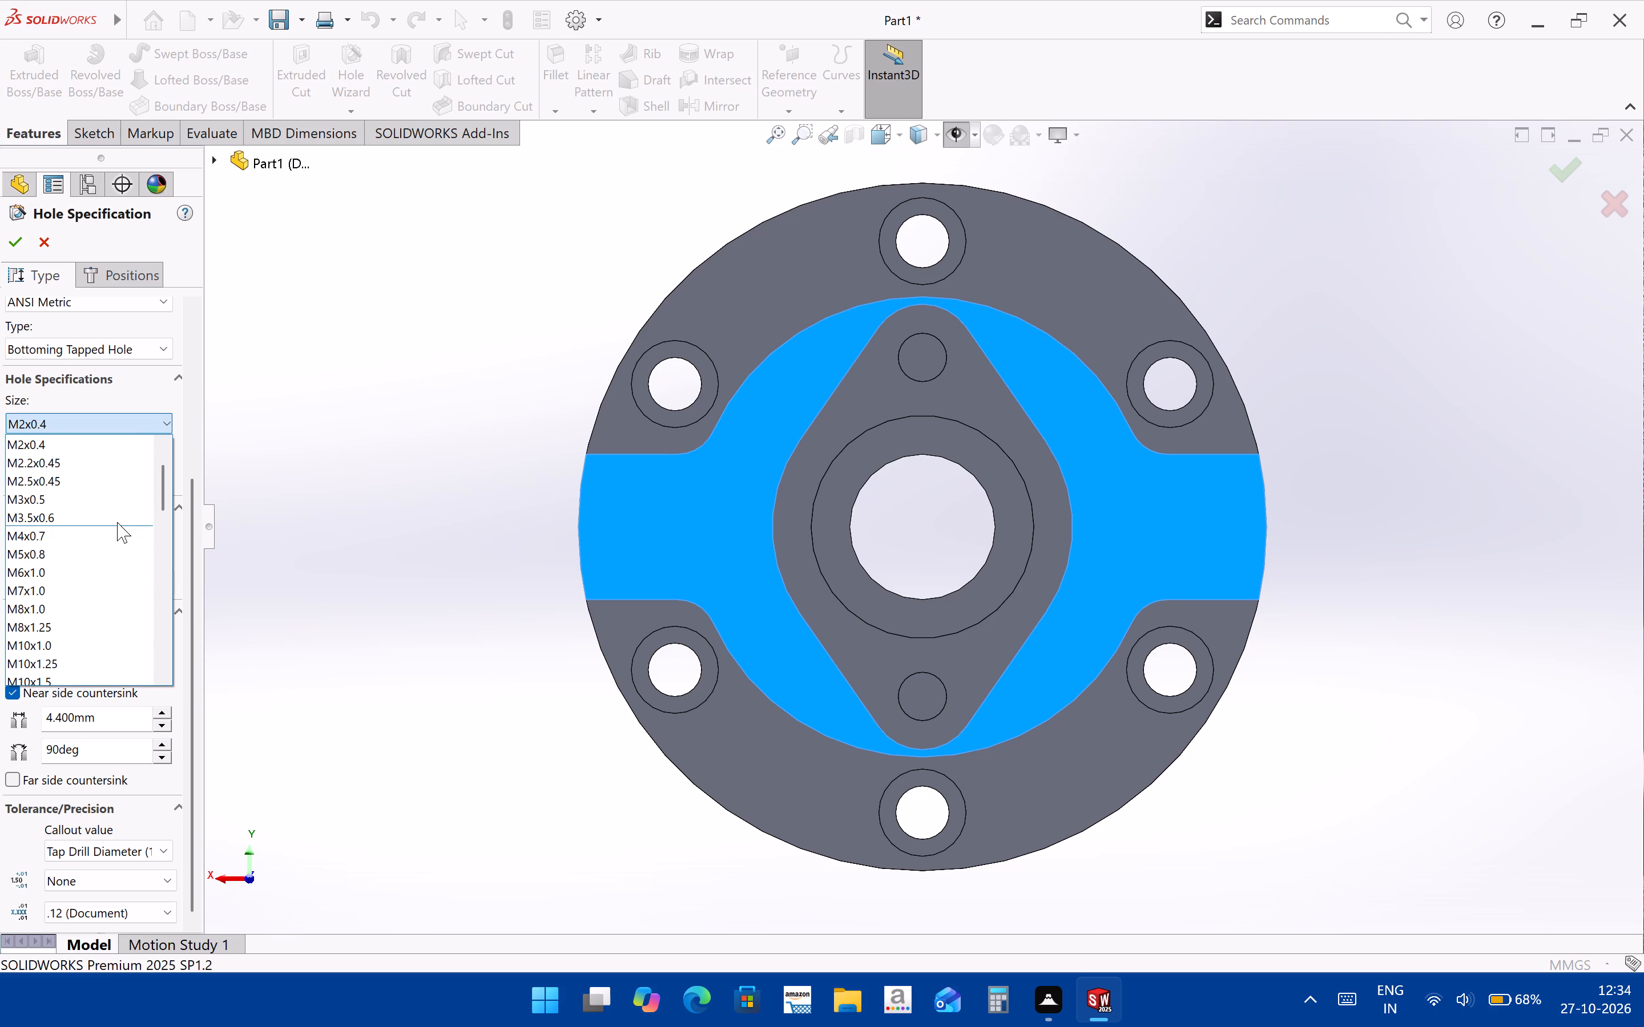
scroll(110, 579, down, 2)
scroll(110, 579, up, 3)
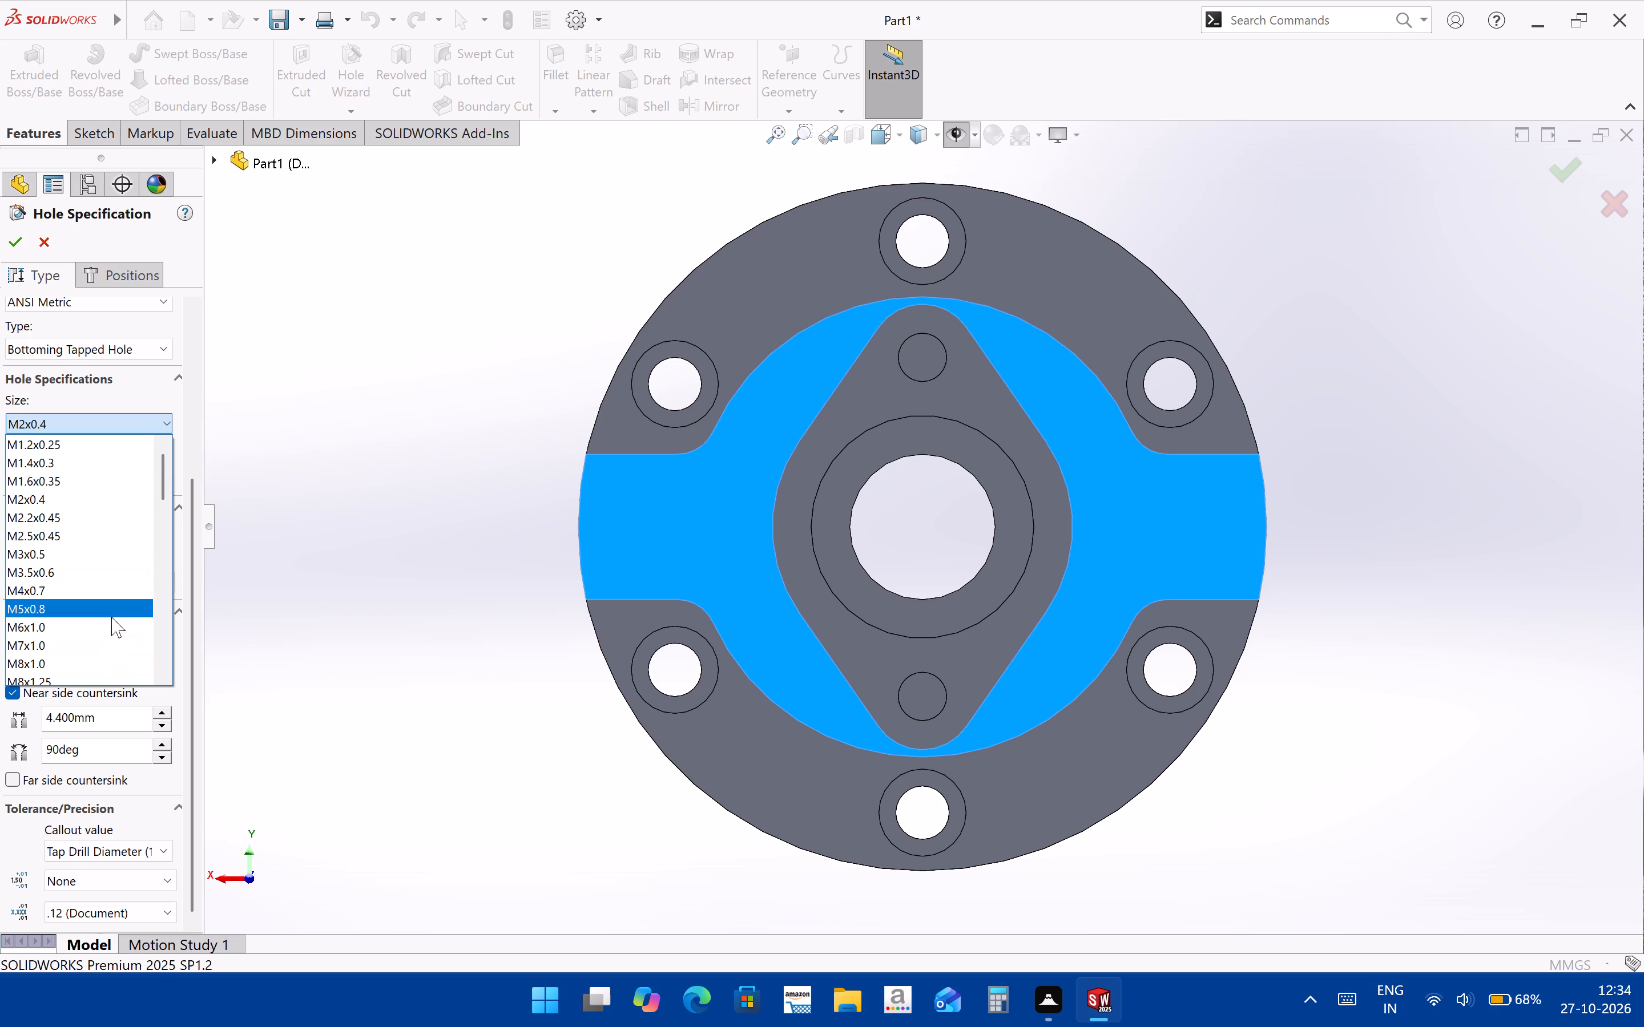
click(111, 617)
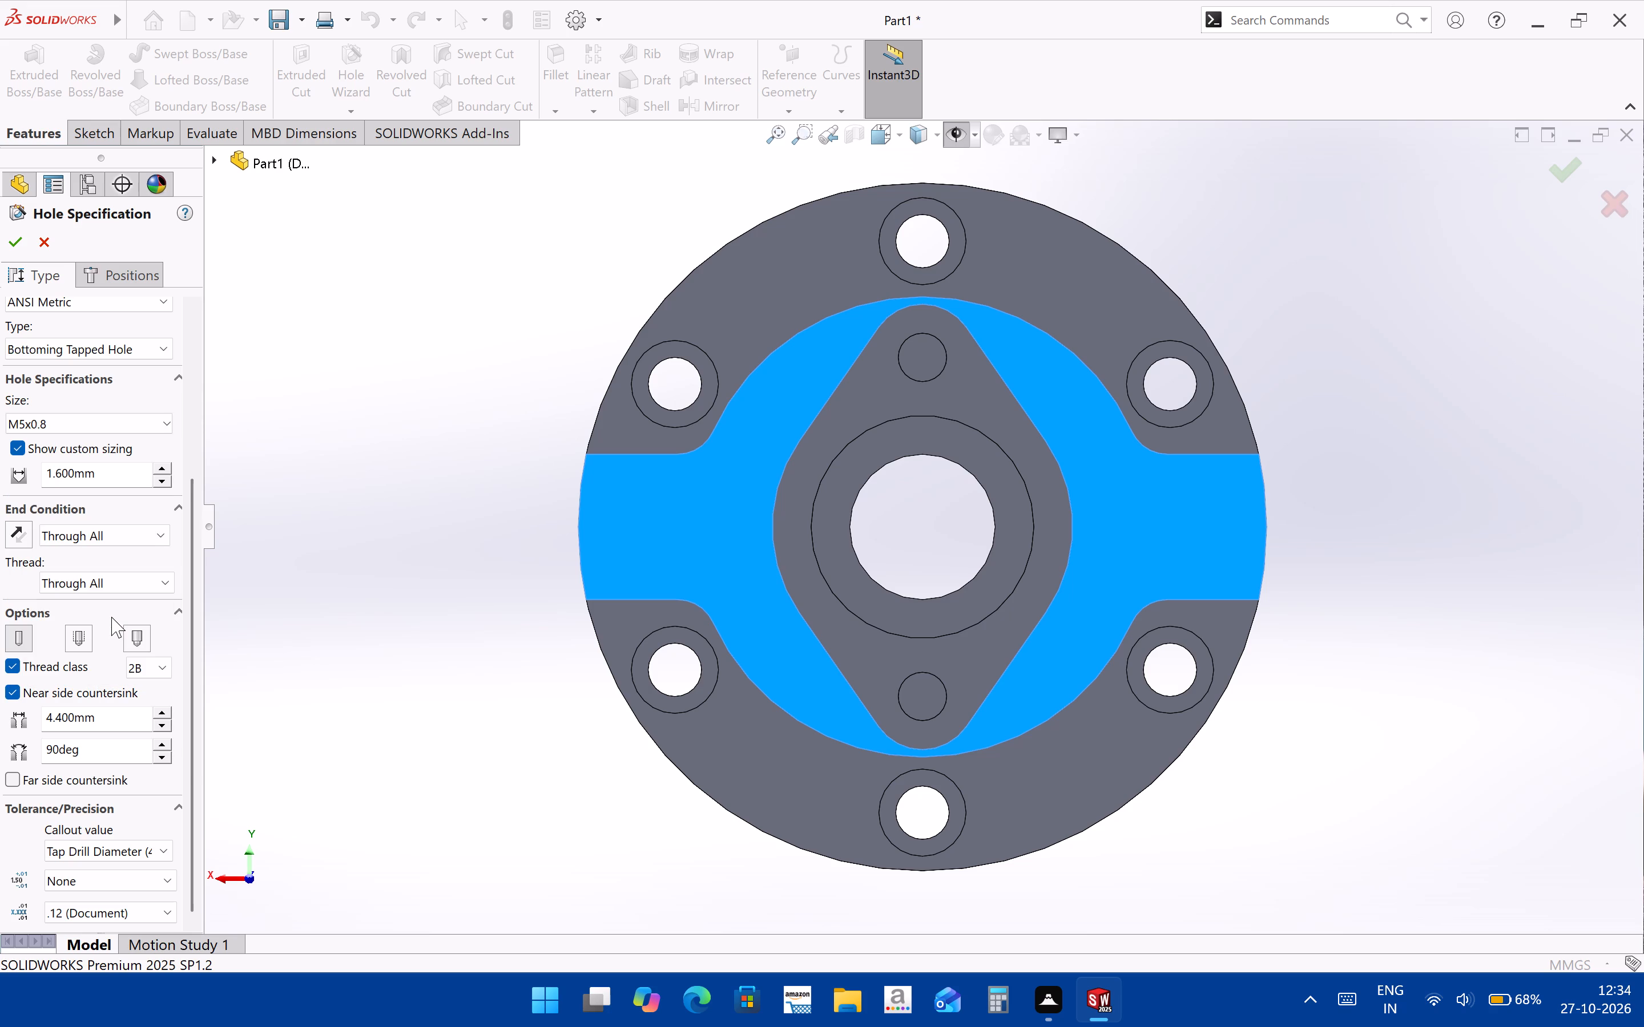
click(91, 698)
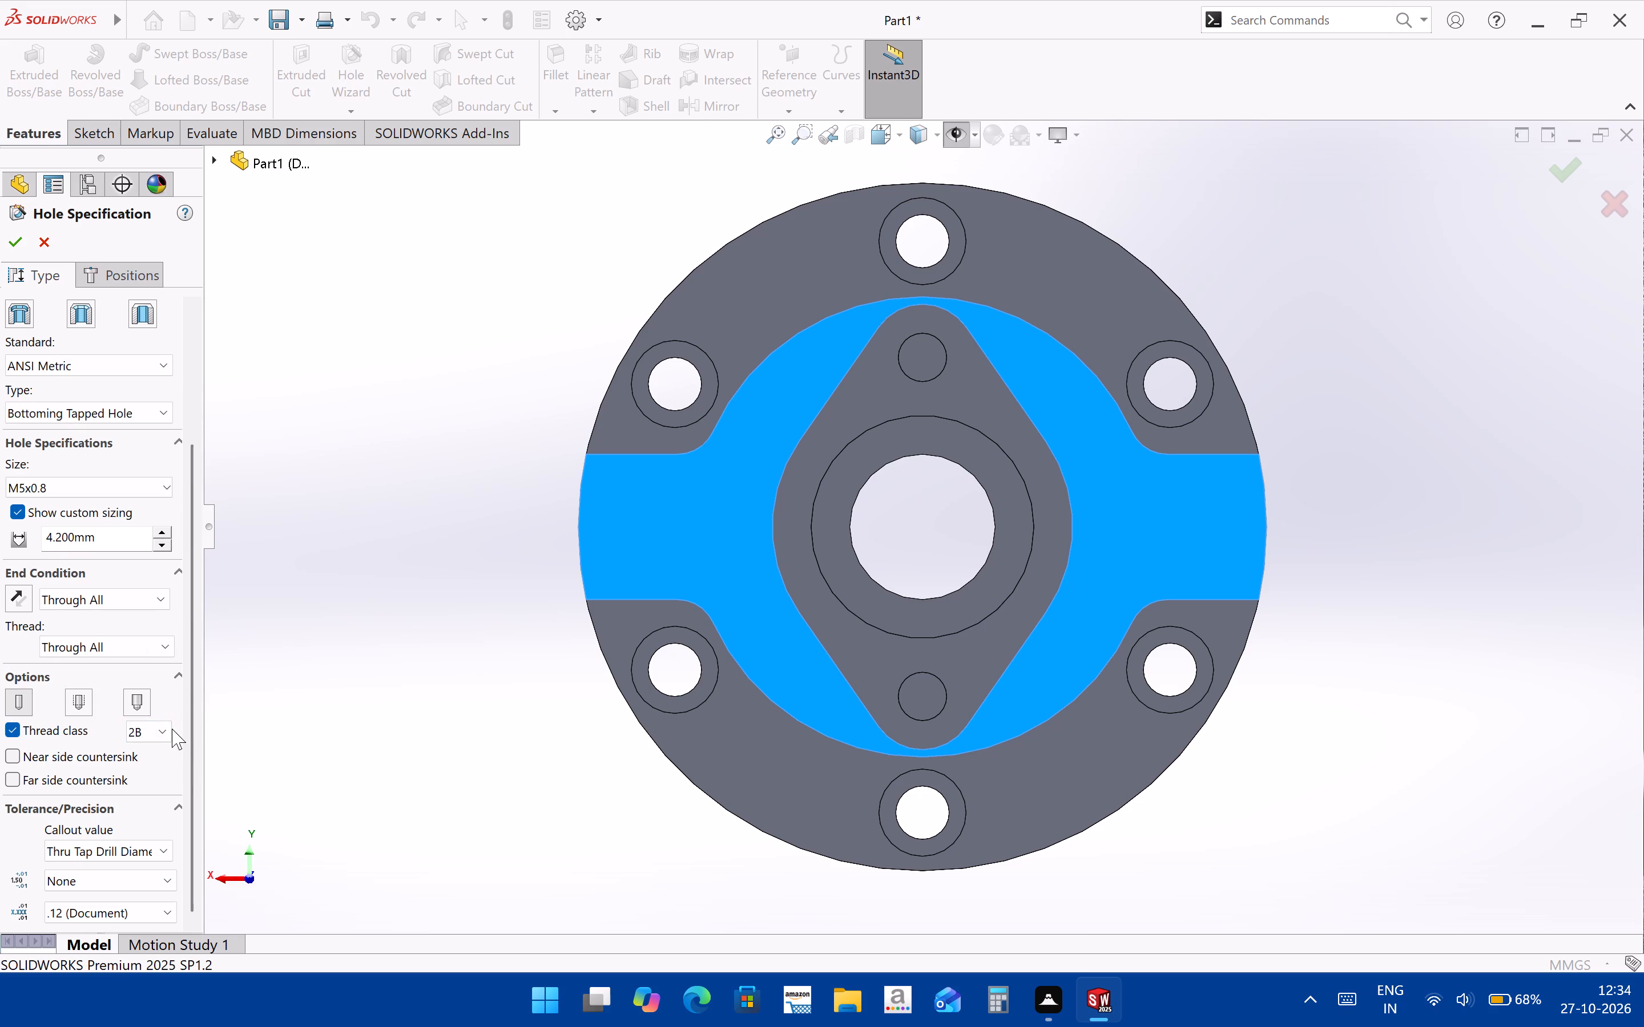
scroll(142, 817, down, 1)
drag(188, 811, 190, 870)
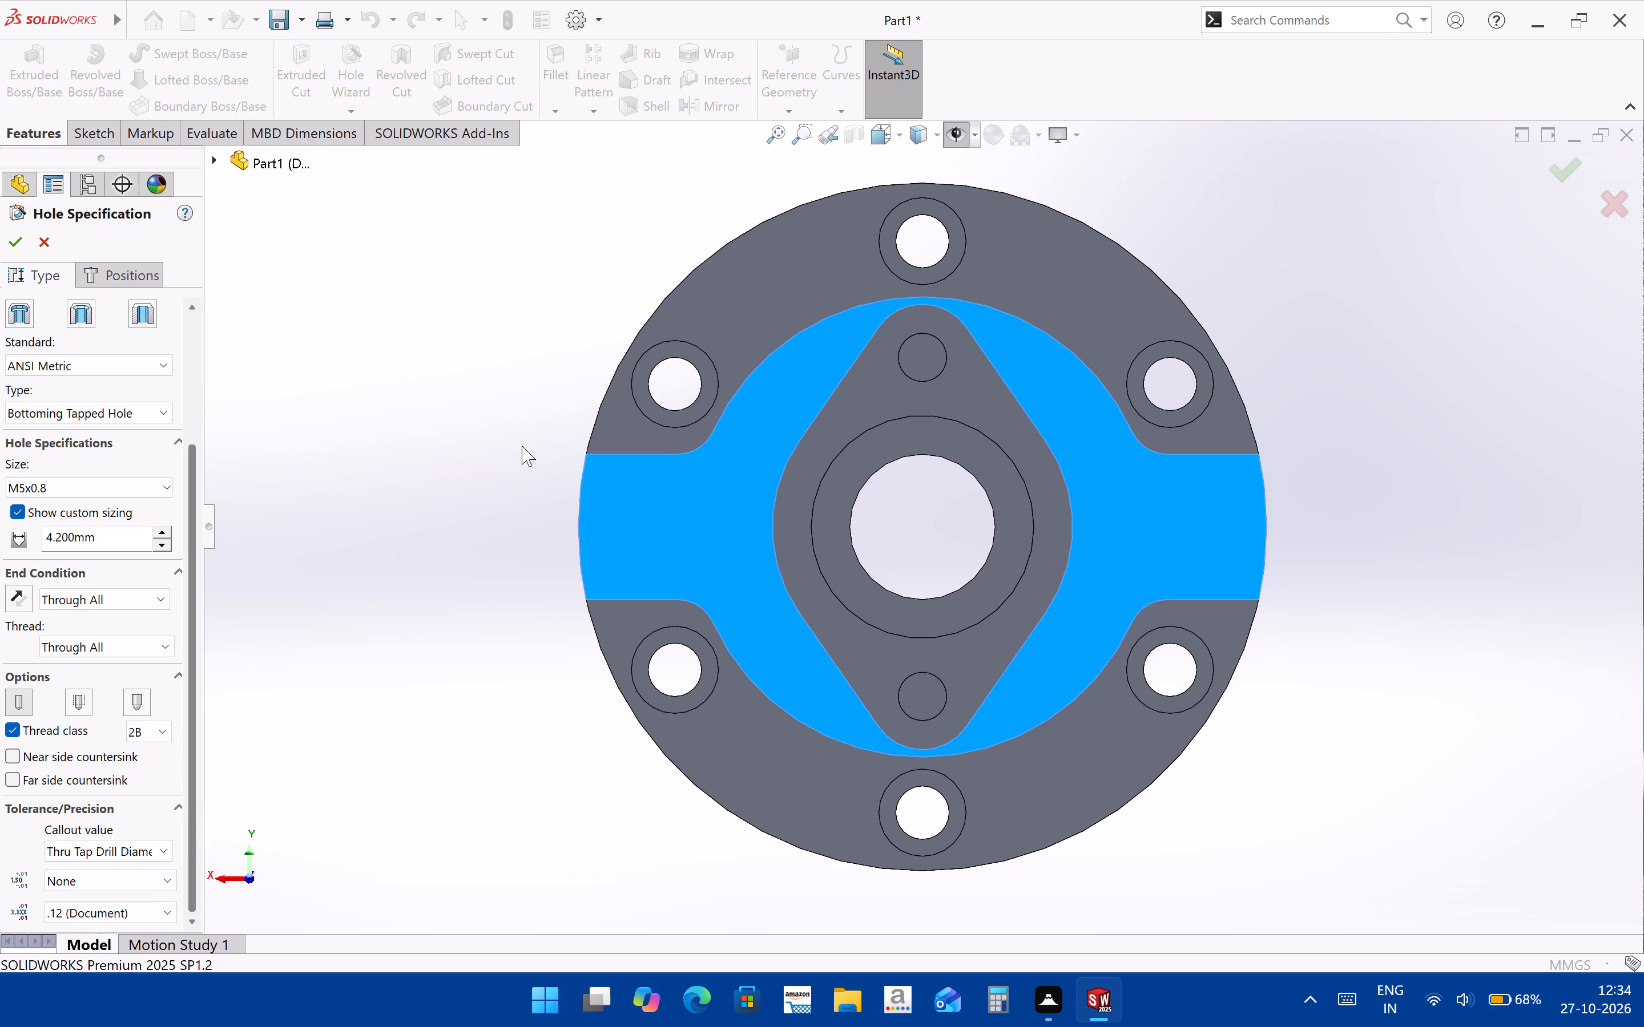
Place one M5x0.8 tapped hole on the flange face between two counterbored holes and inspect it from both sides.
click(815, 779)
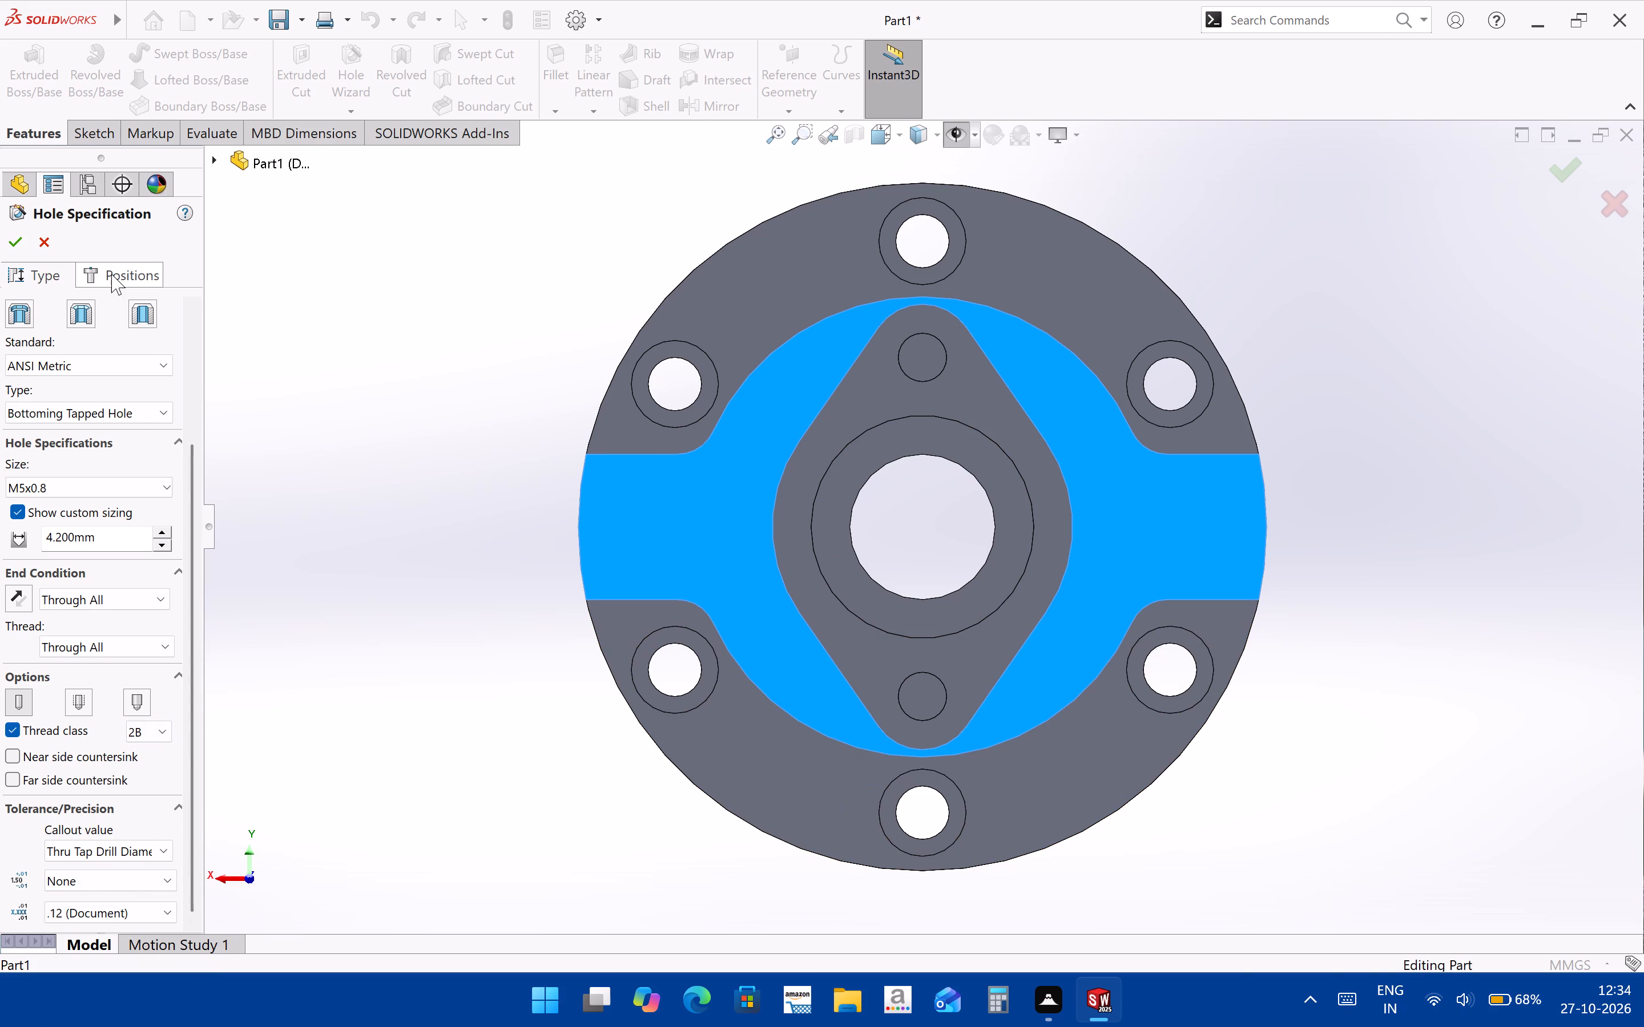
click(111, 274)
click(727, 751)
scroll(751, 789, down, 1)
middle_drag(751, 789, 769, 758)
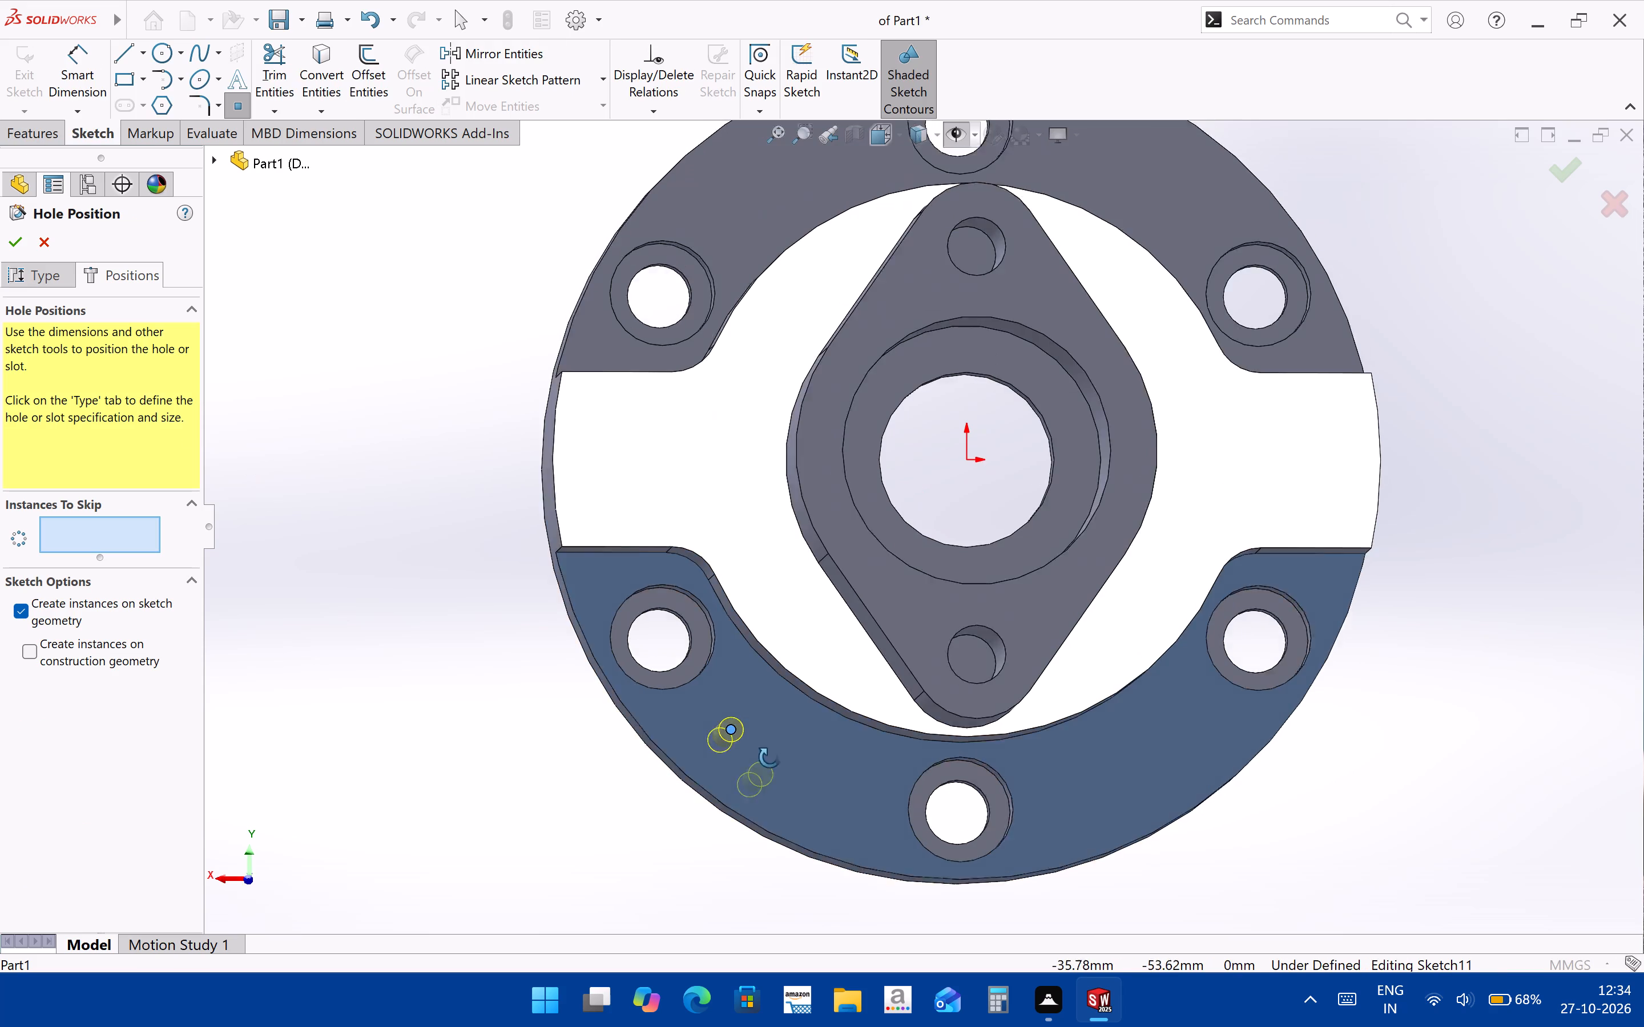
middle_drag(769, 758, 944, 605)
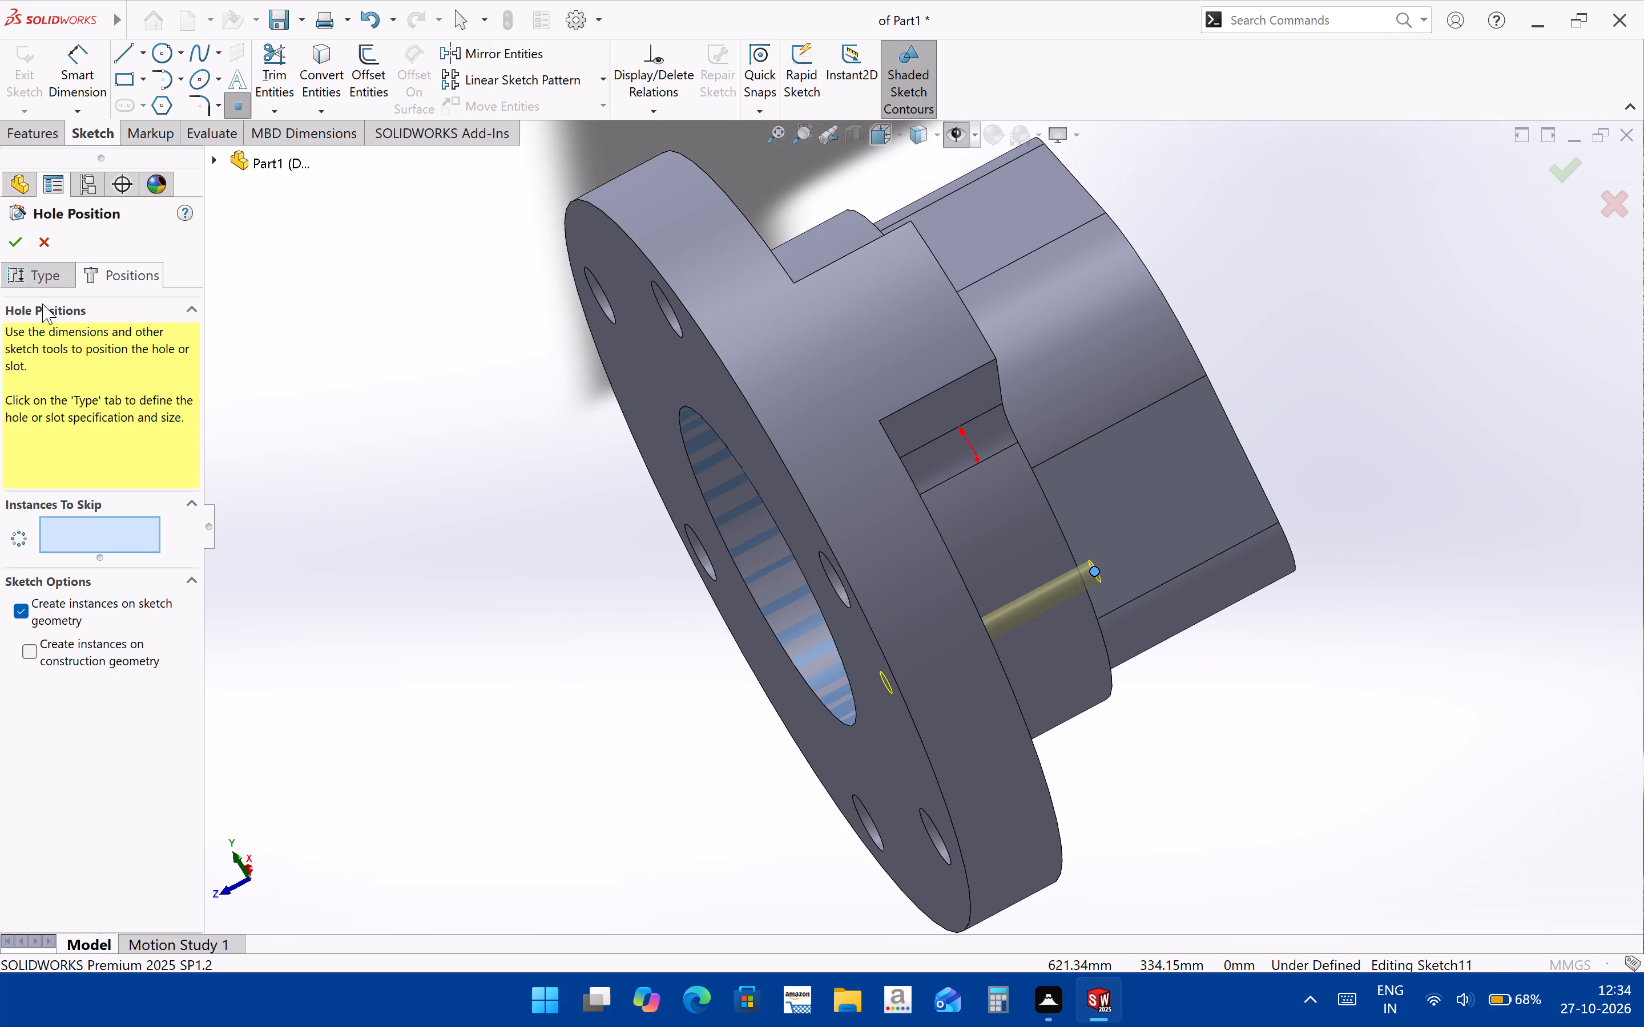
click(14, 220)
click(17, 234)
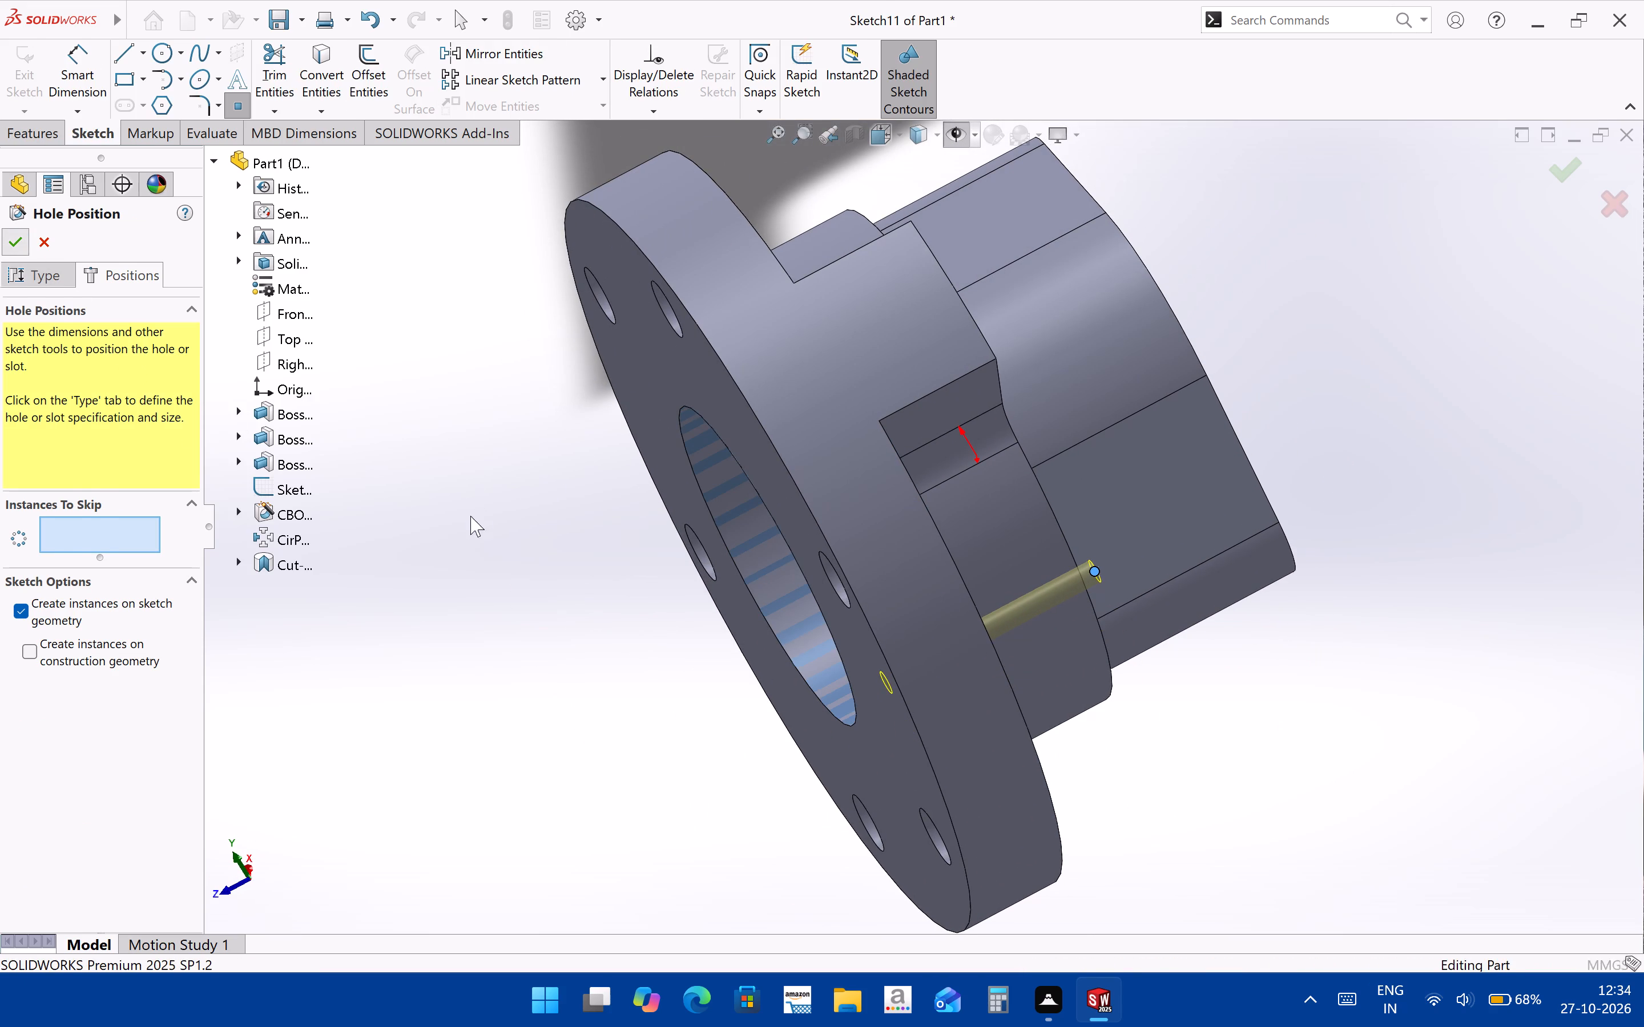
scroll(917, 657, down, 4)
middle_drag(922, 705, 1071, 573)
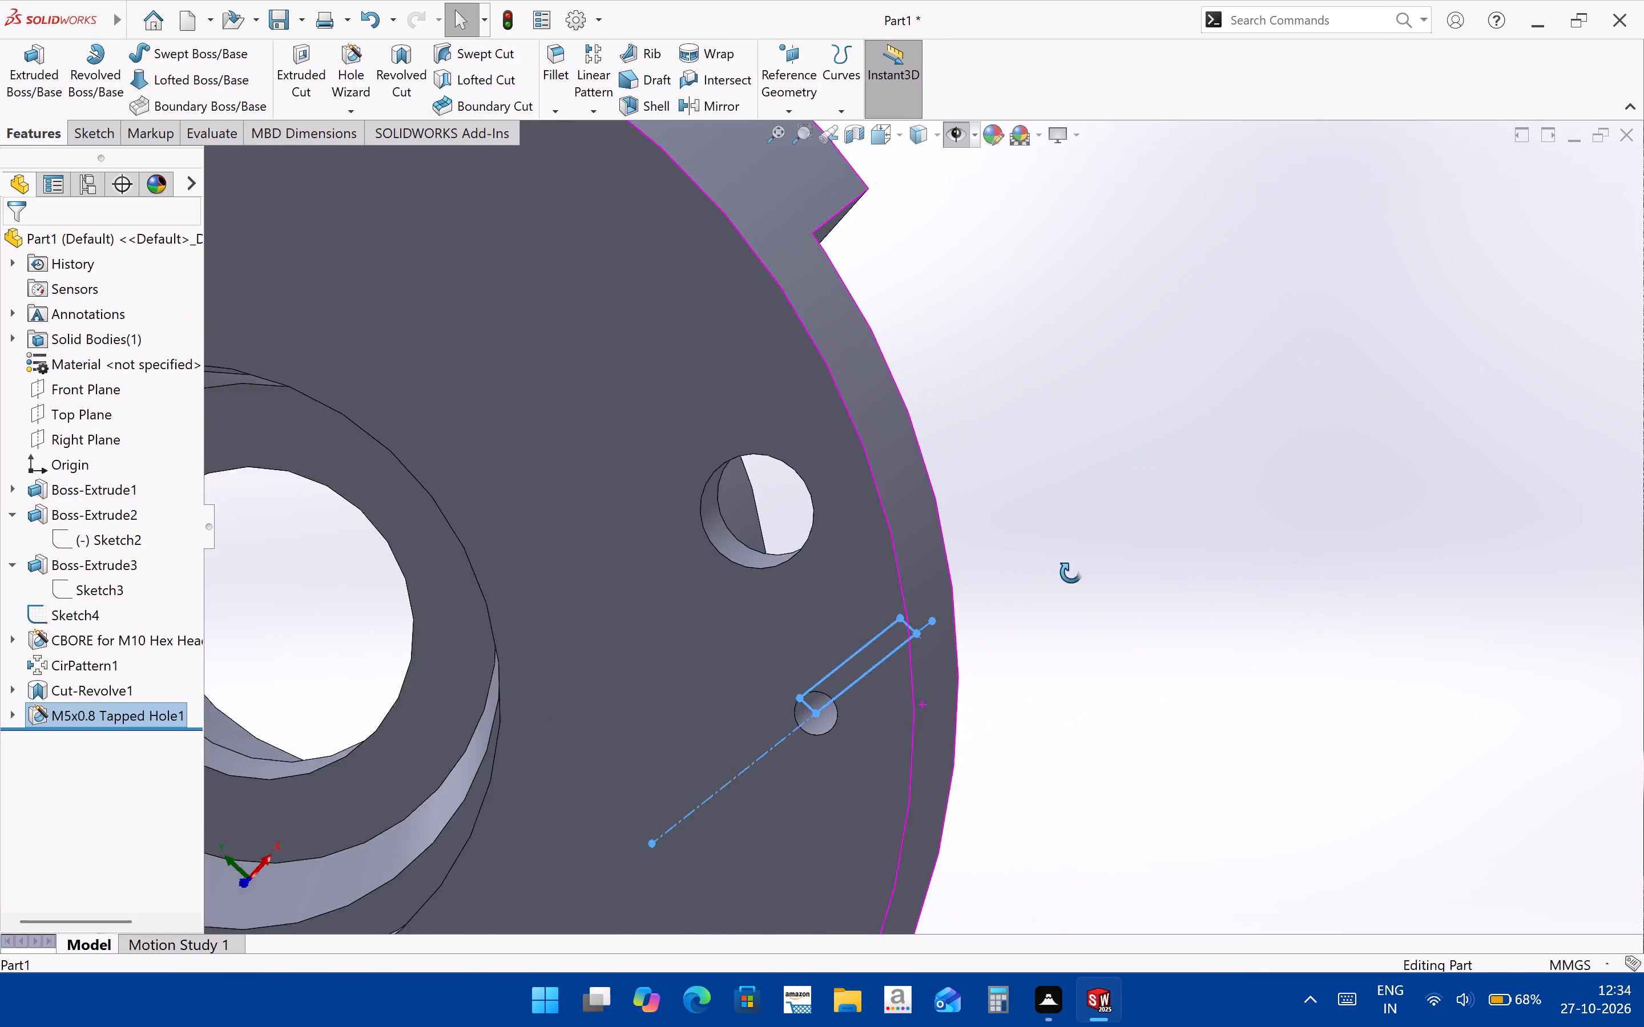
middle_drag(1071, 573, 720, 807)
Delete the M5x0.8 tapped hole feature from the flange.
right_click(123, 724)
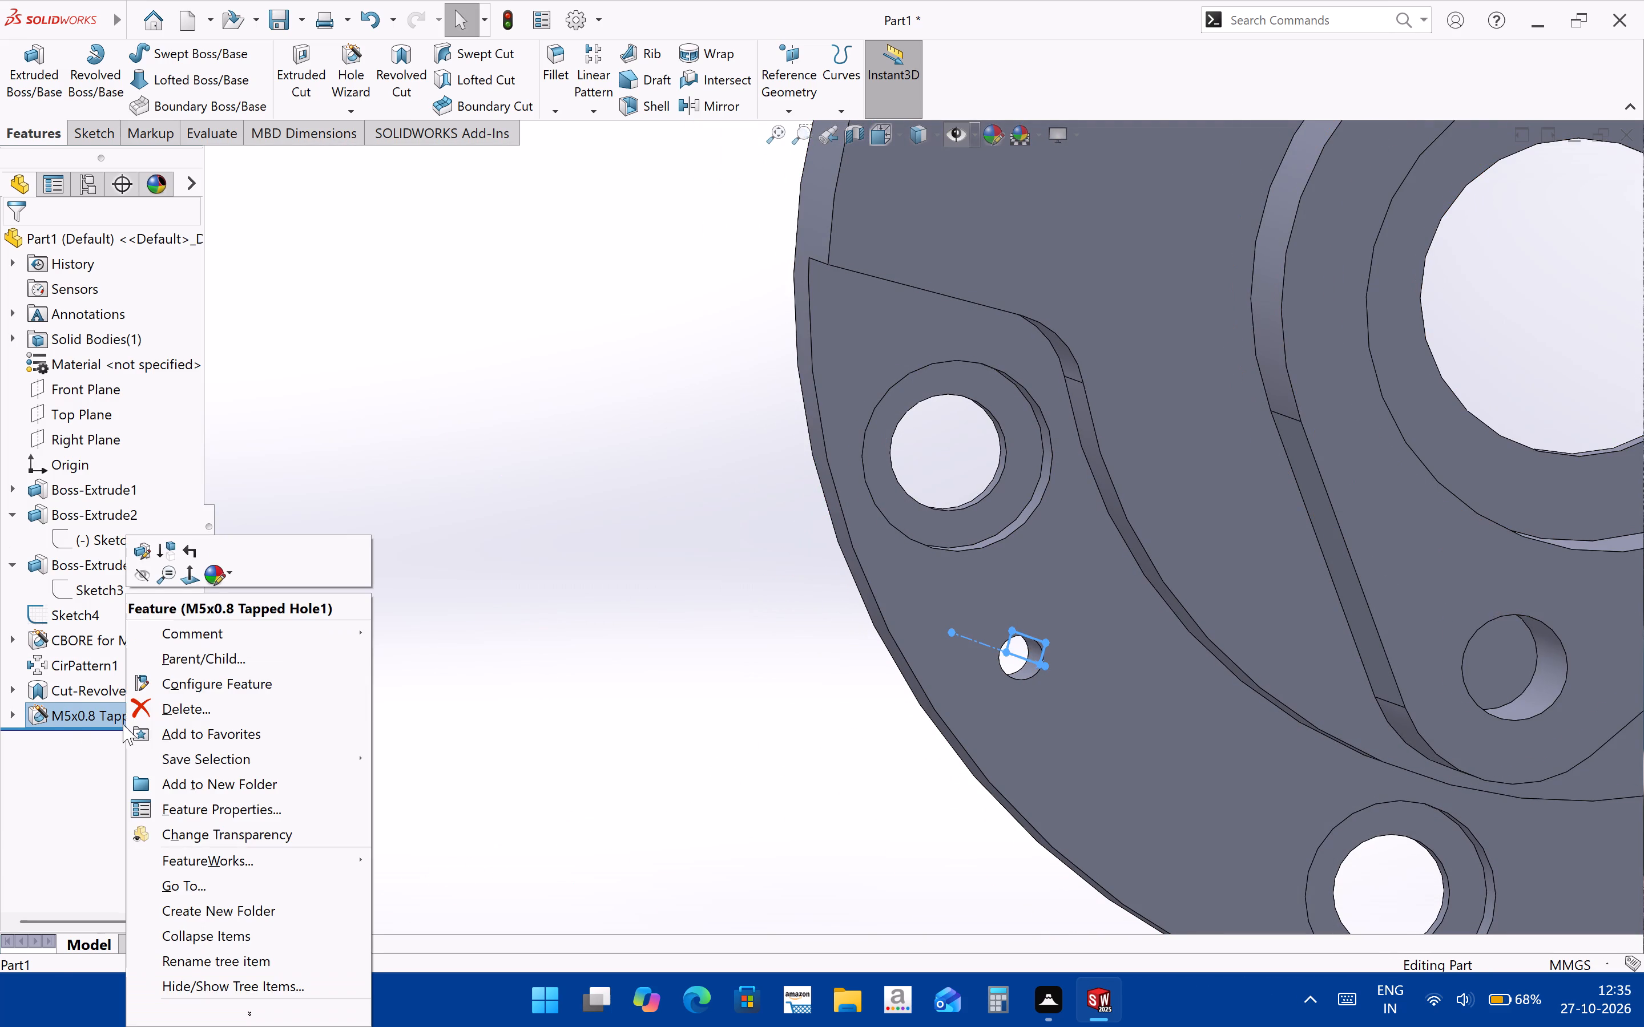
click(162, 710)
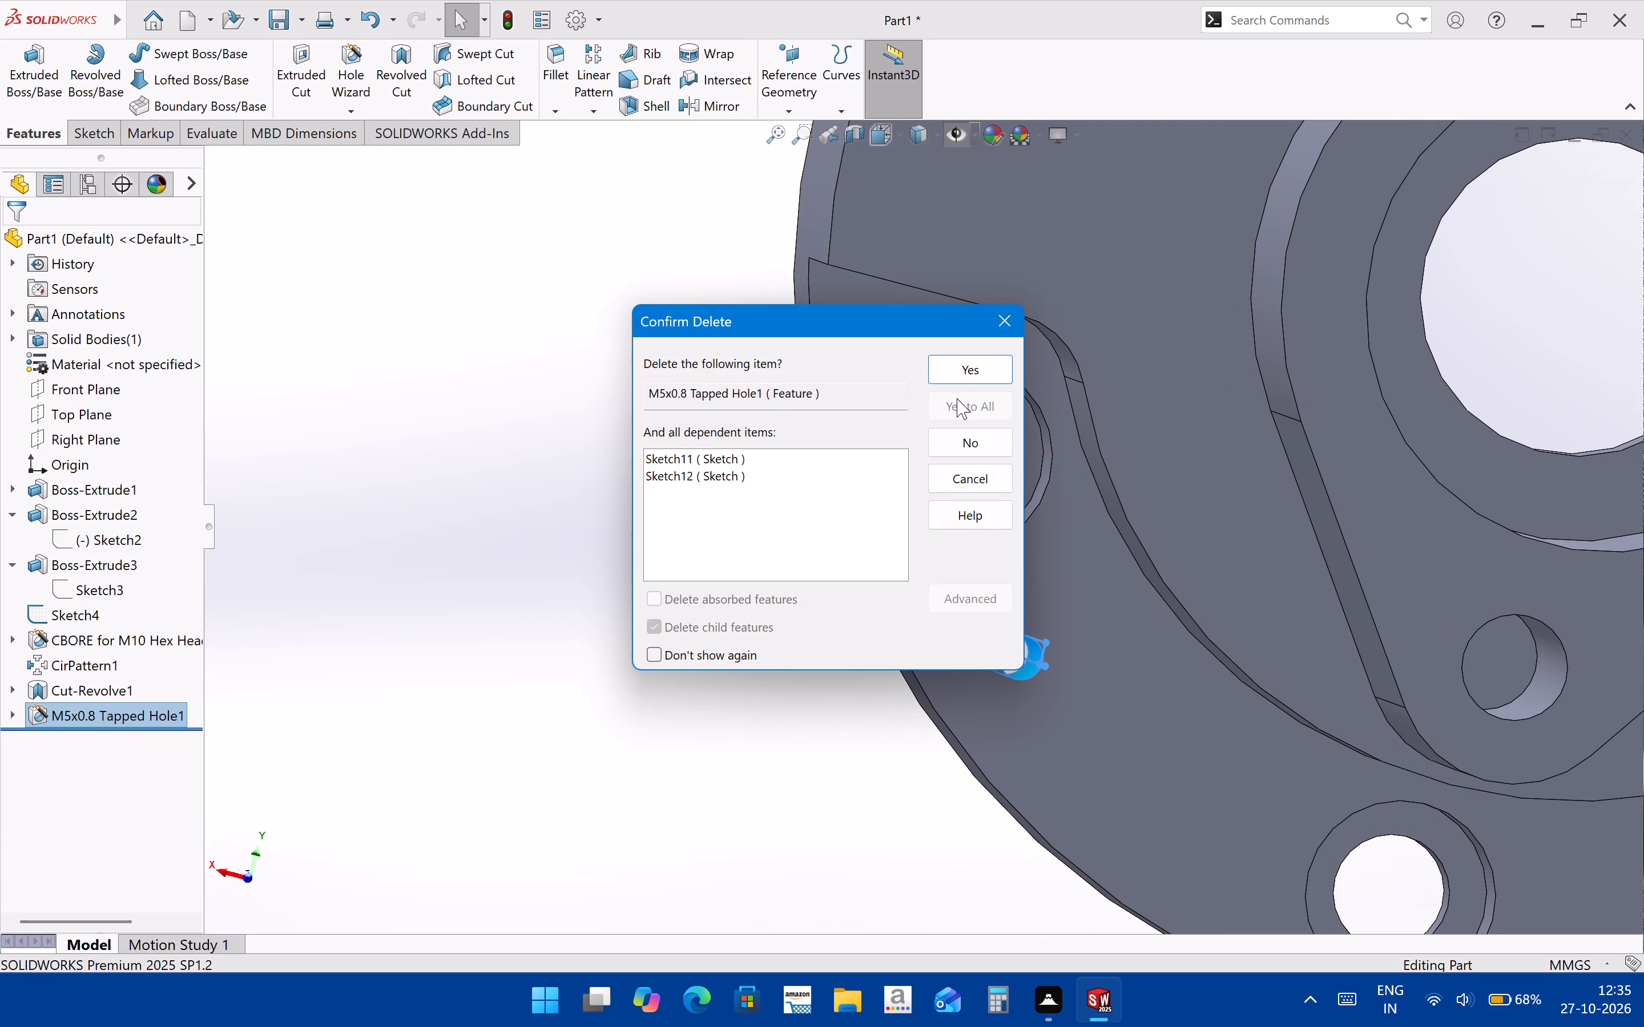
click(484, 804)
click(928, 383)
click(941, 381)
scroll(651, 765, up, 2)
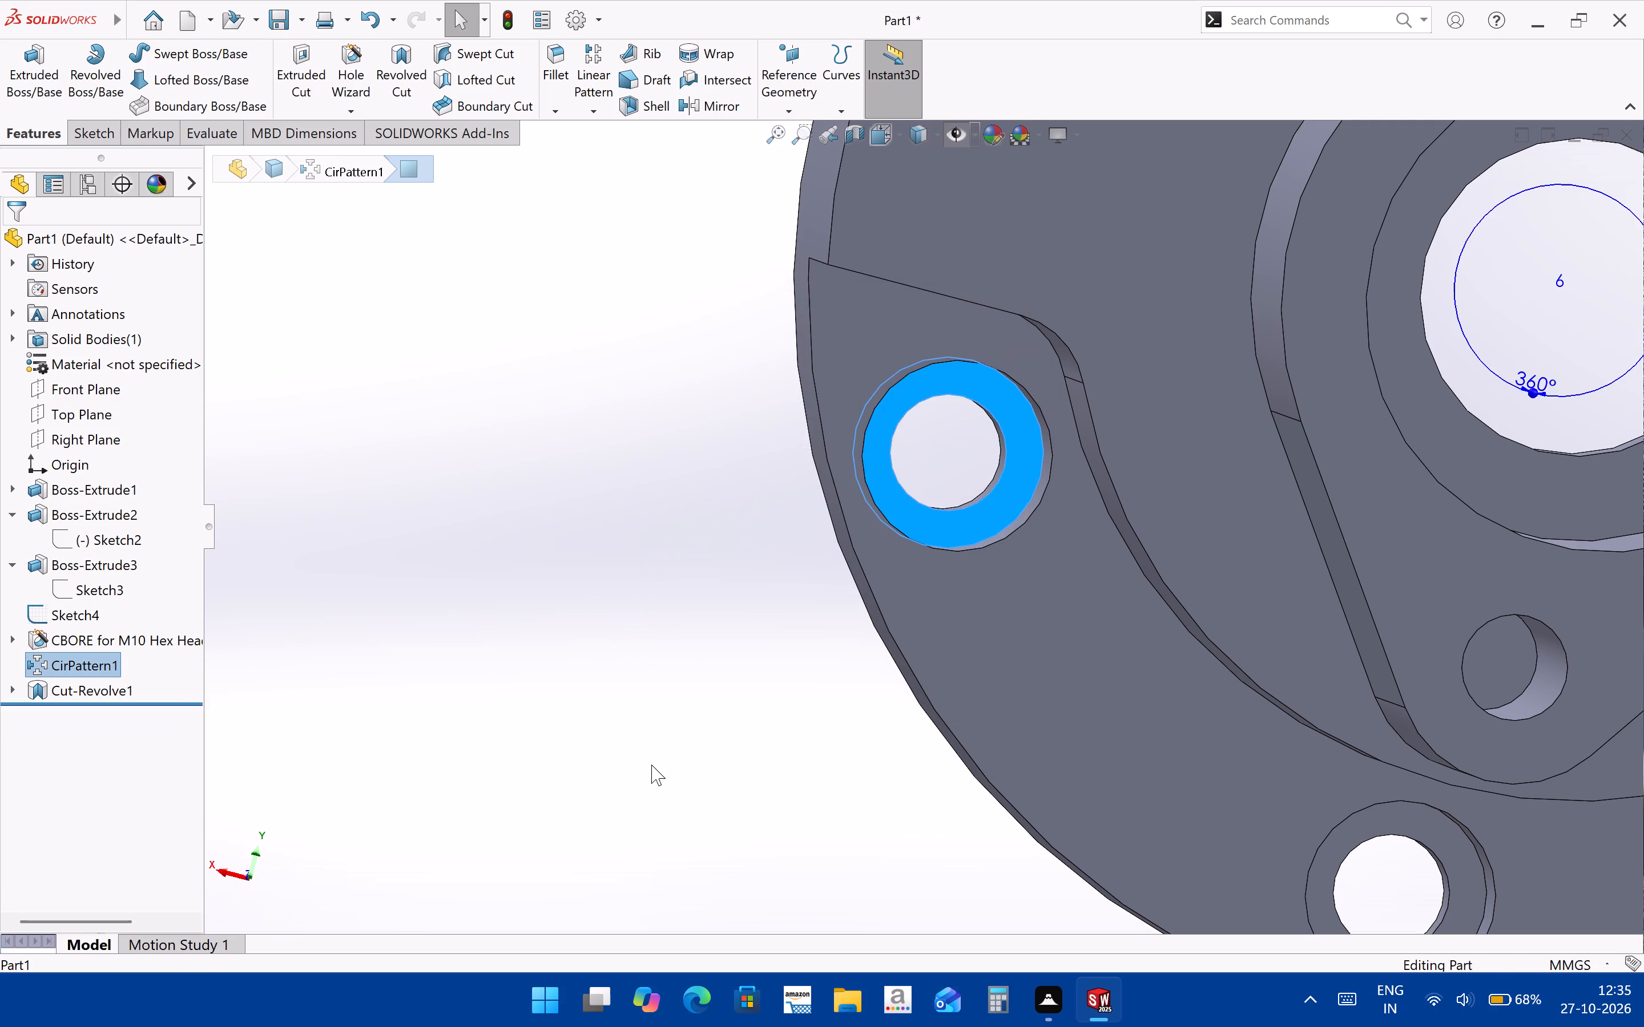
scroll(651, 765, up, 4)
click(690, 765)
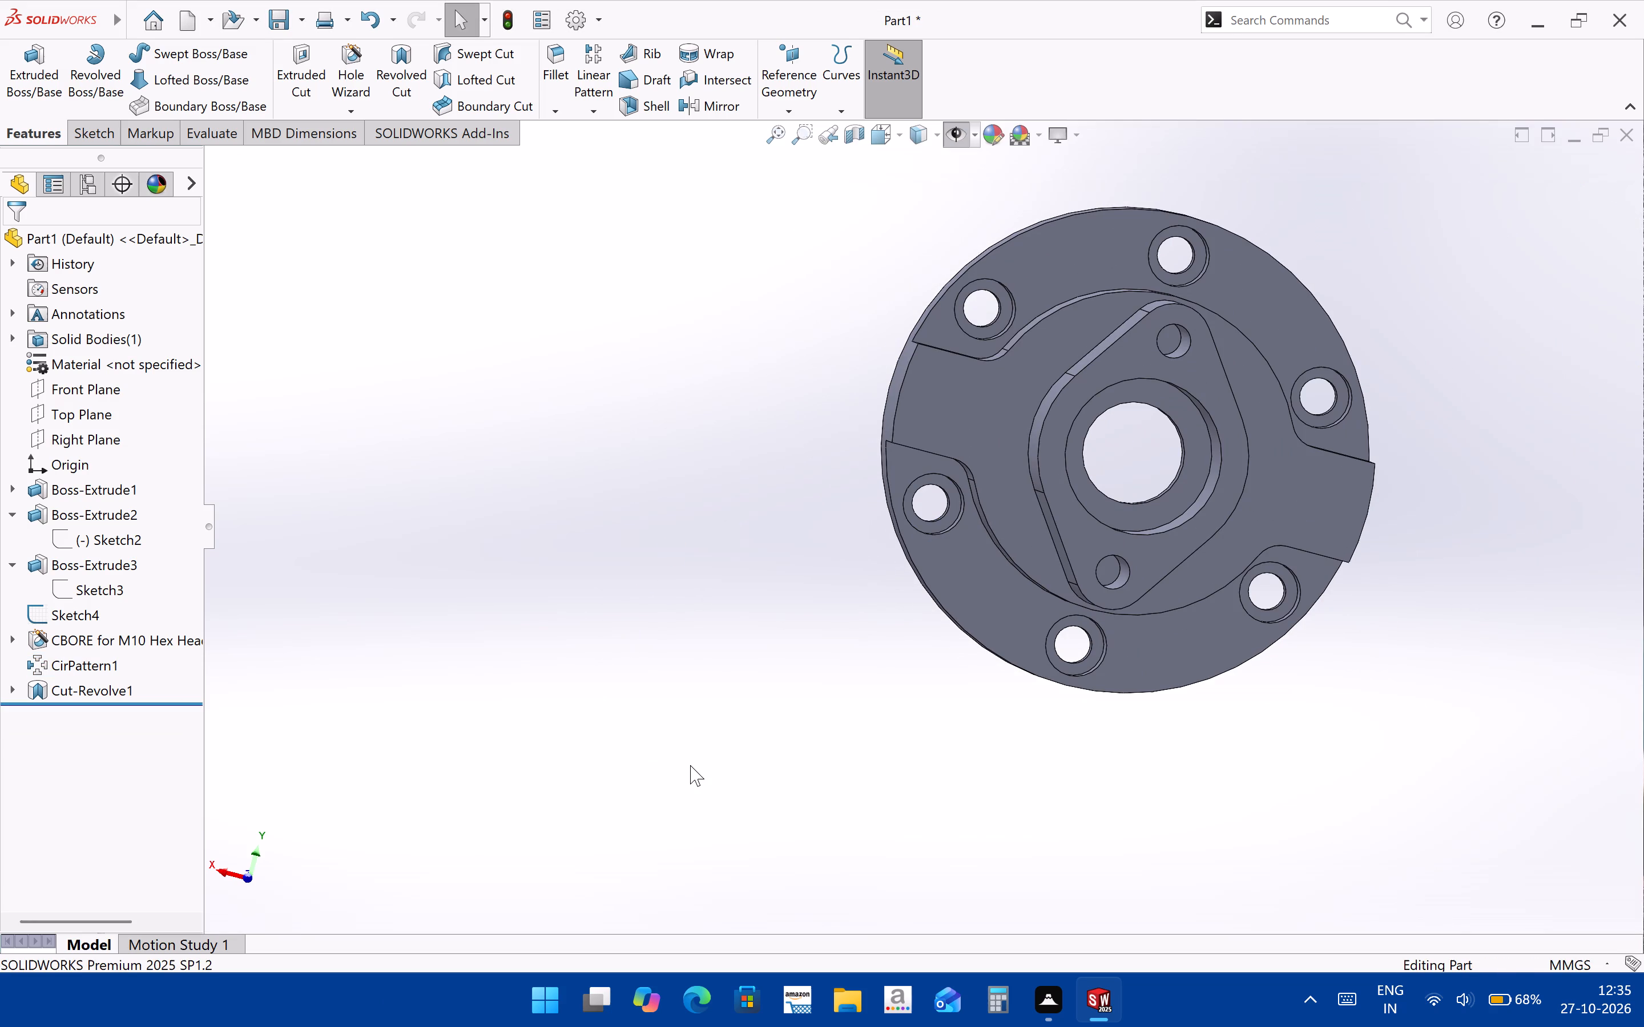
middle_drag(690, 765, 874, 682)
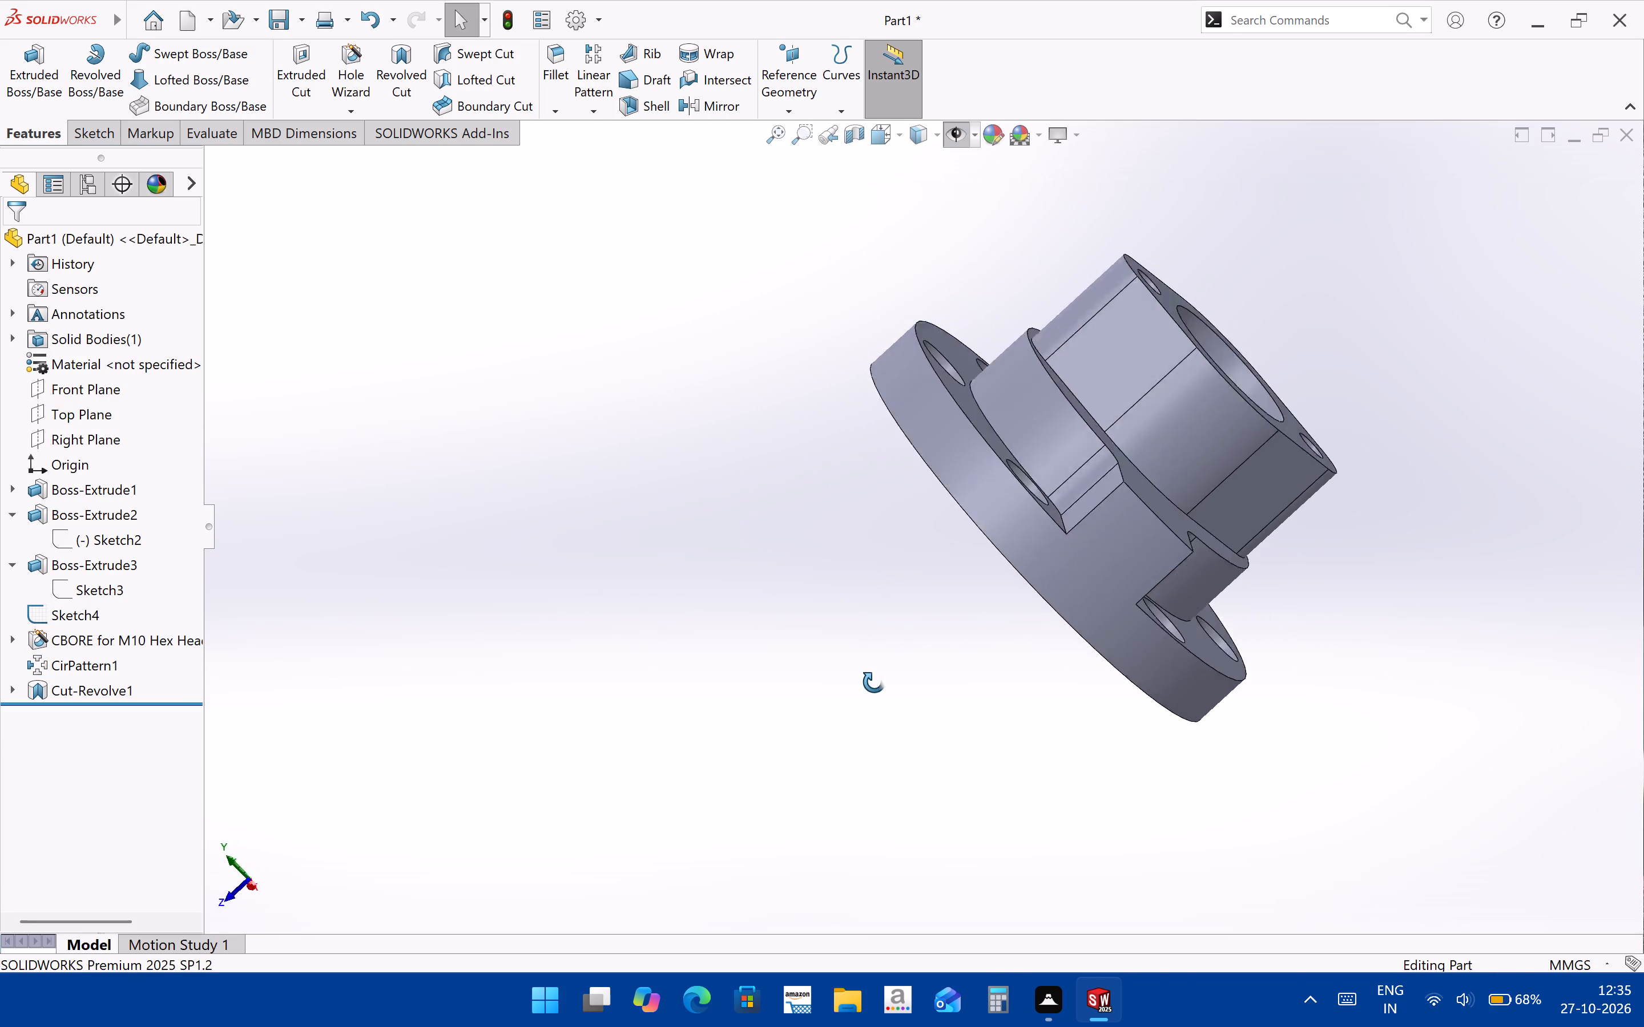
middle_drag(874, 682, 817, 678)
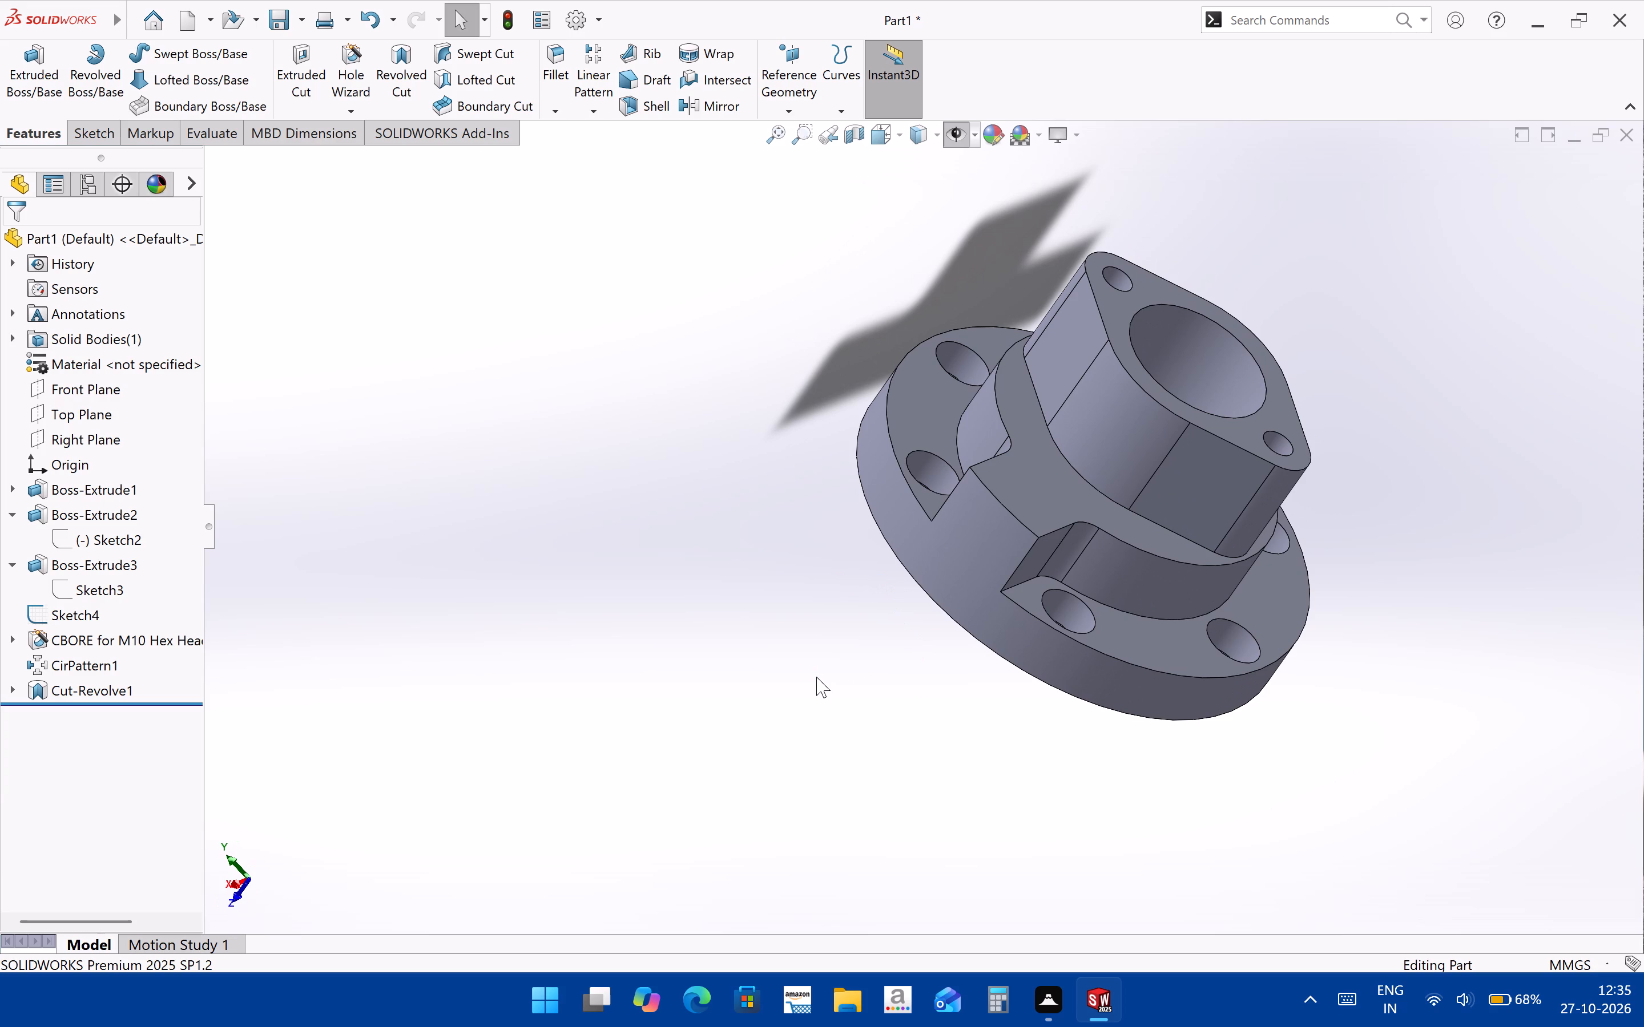
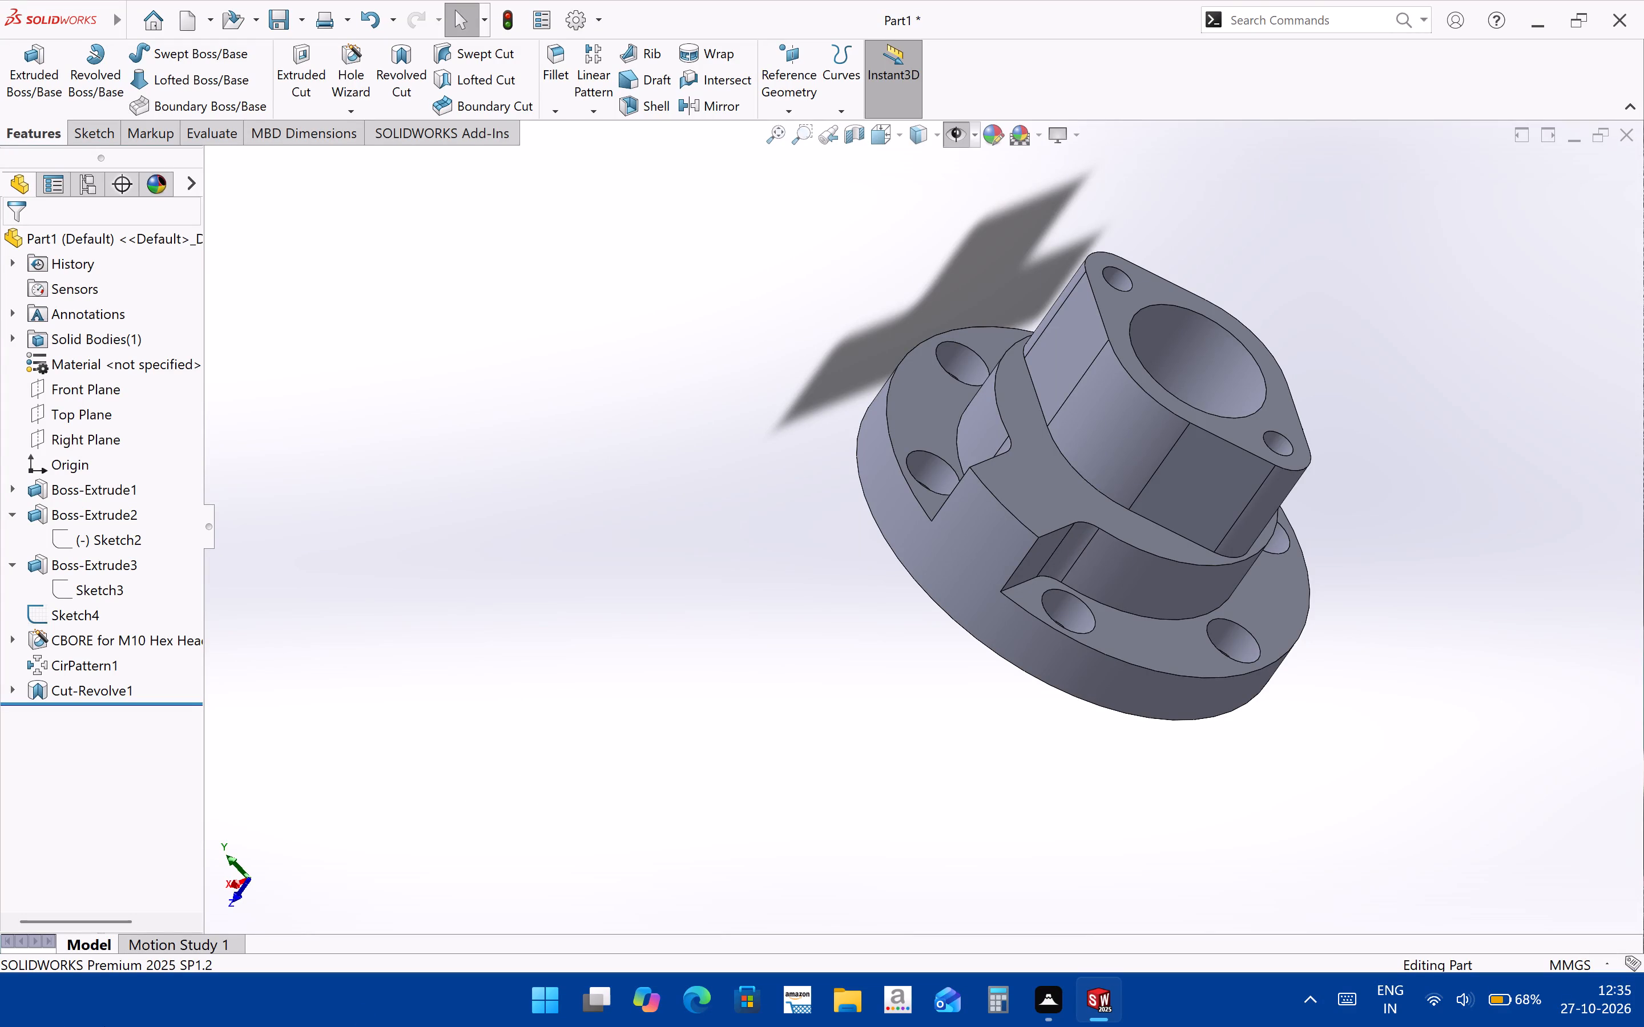
Start a Hole Wizard straight tap hole in the ANSI Metric standard and set its type to Bottoming Tapped Hole.
click(337, 72)
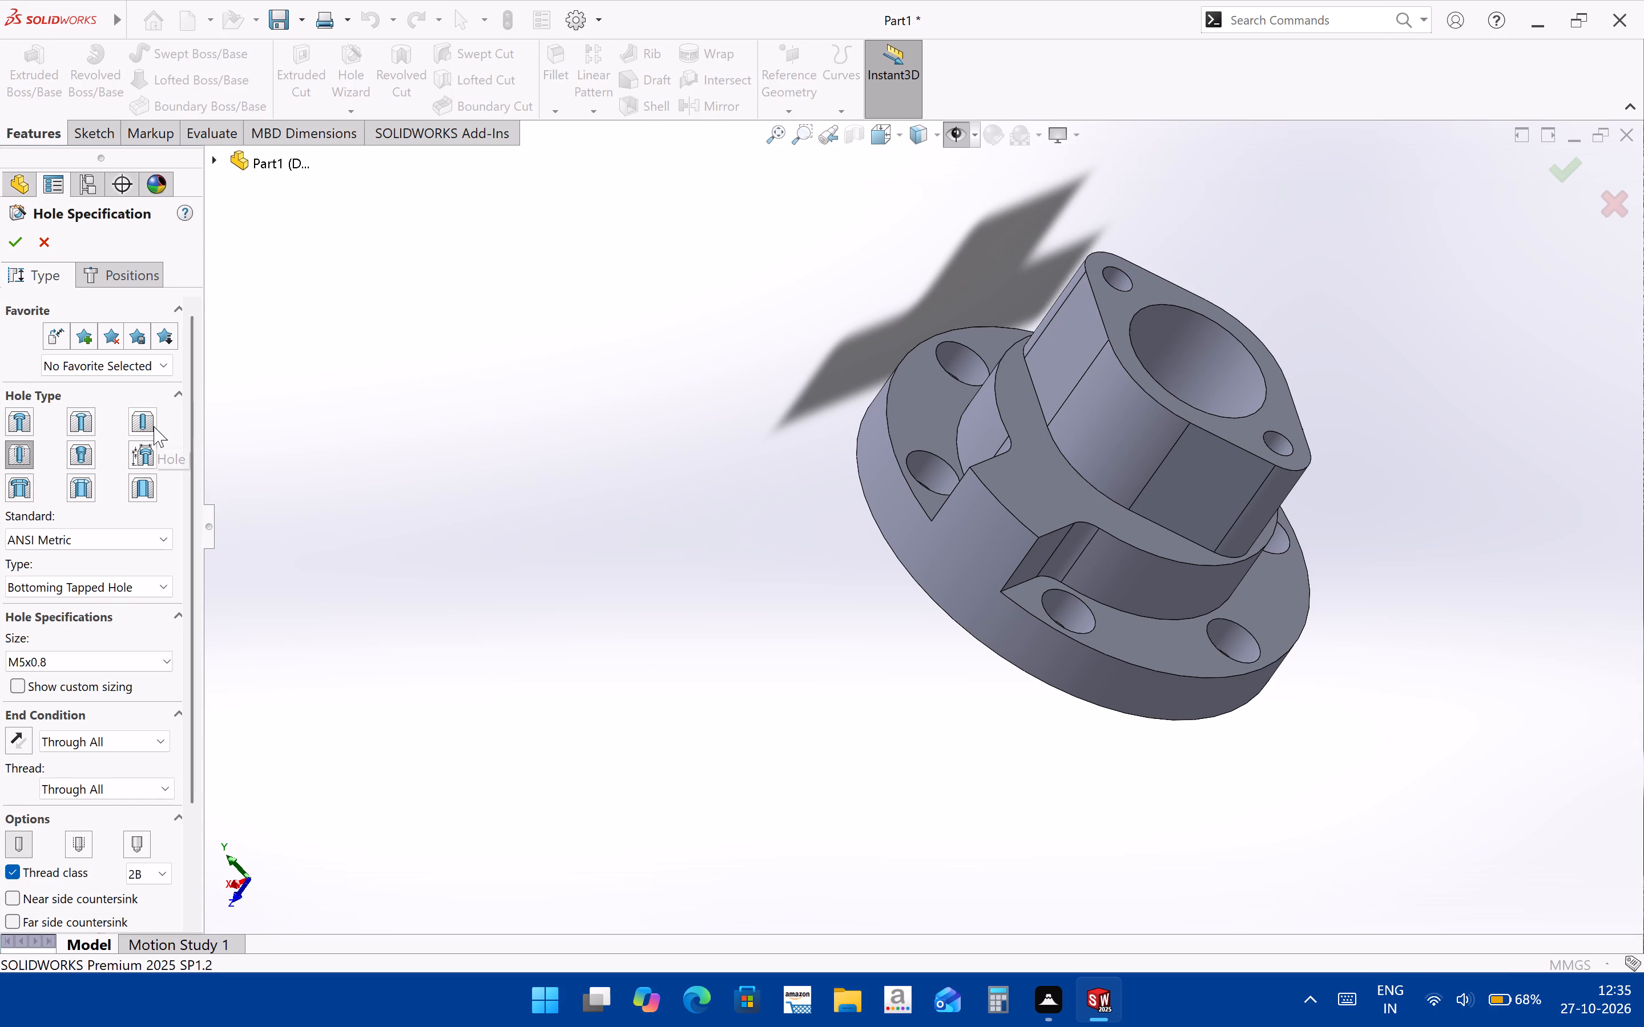
click(18, 456)
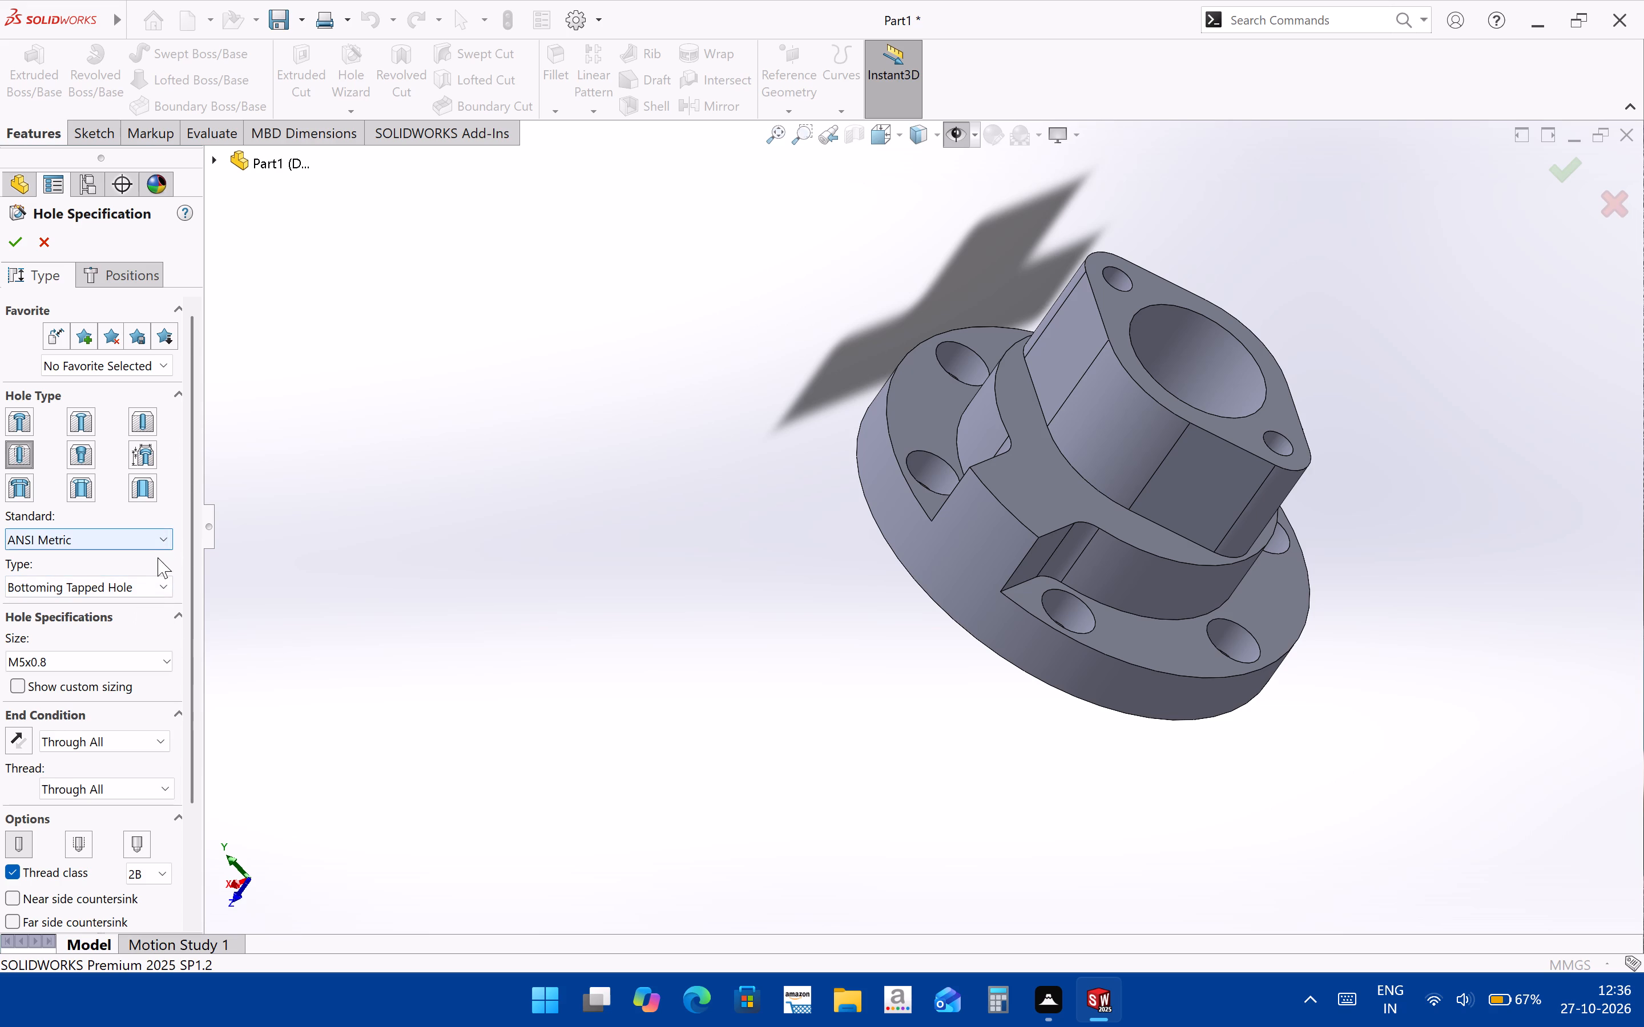
click(150, 592)
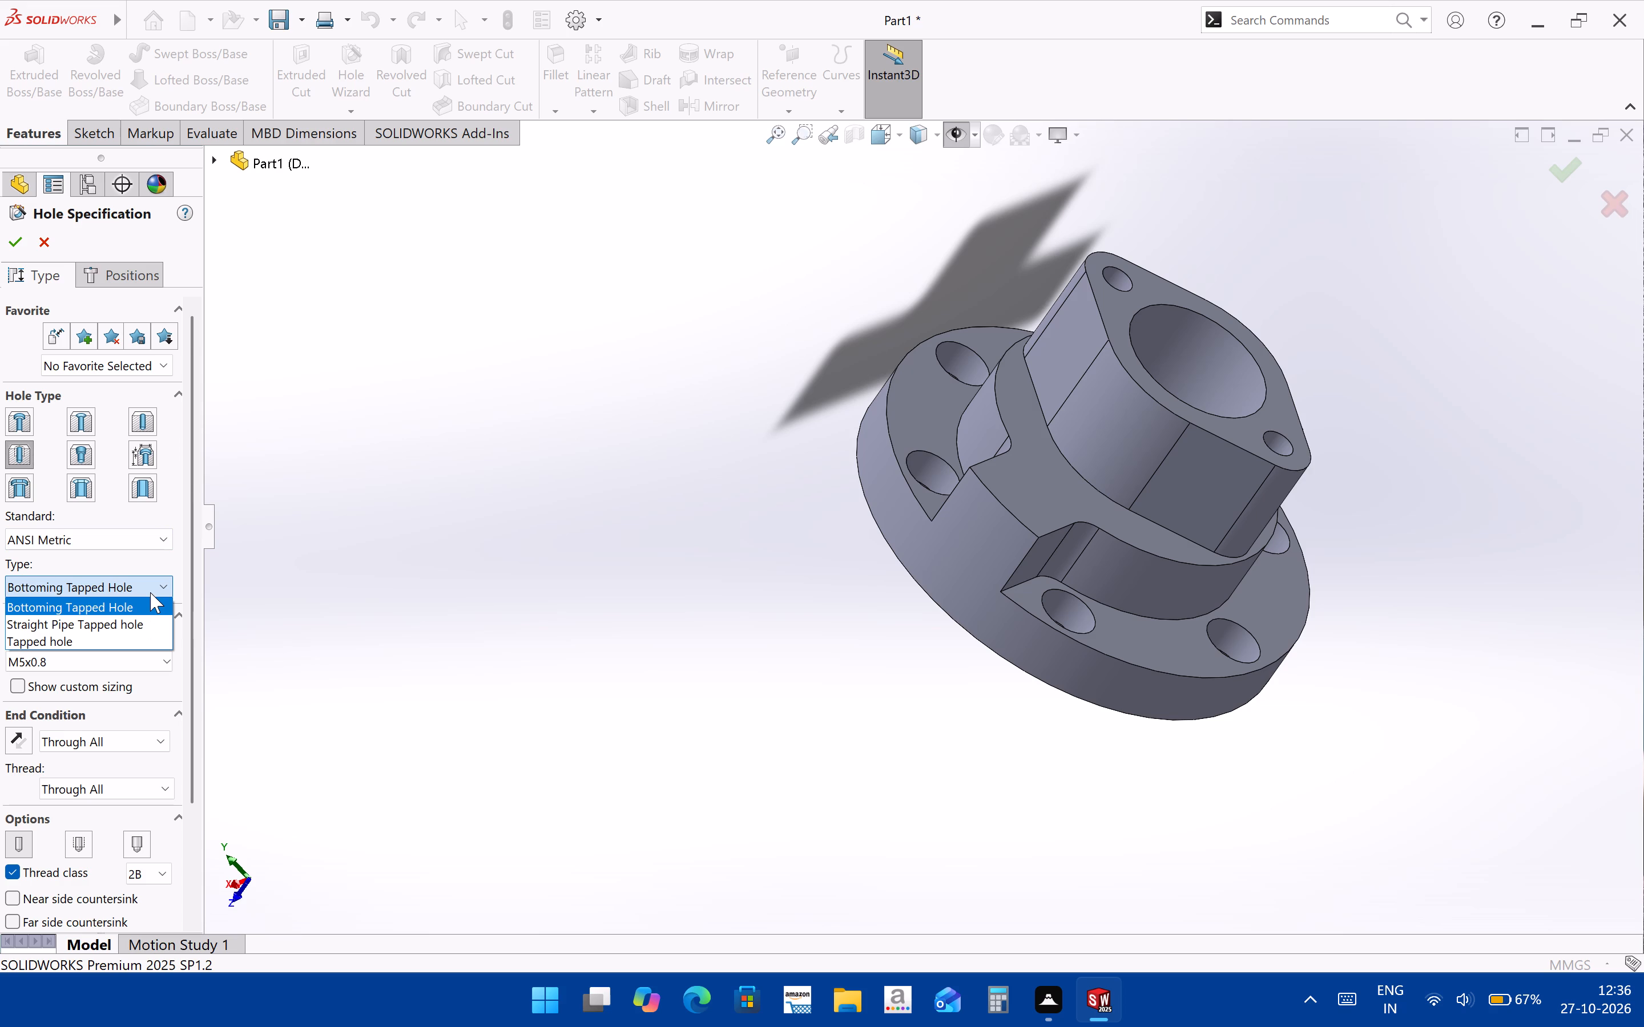
click(120, 633)
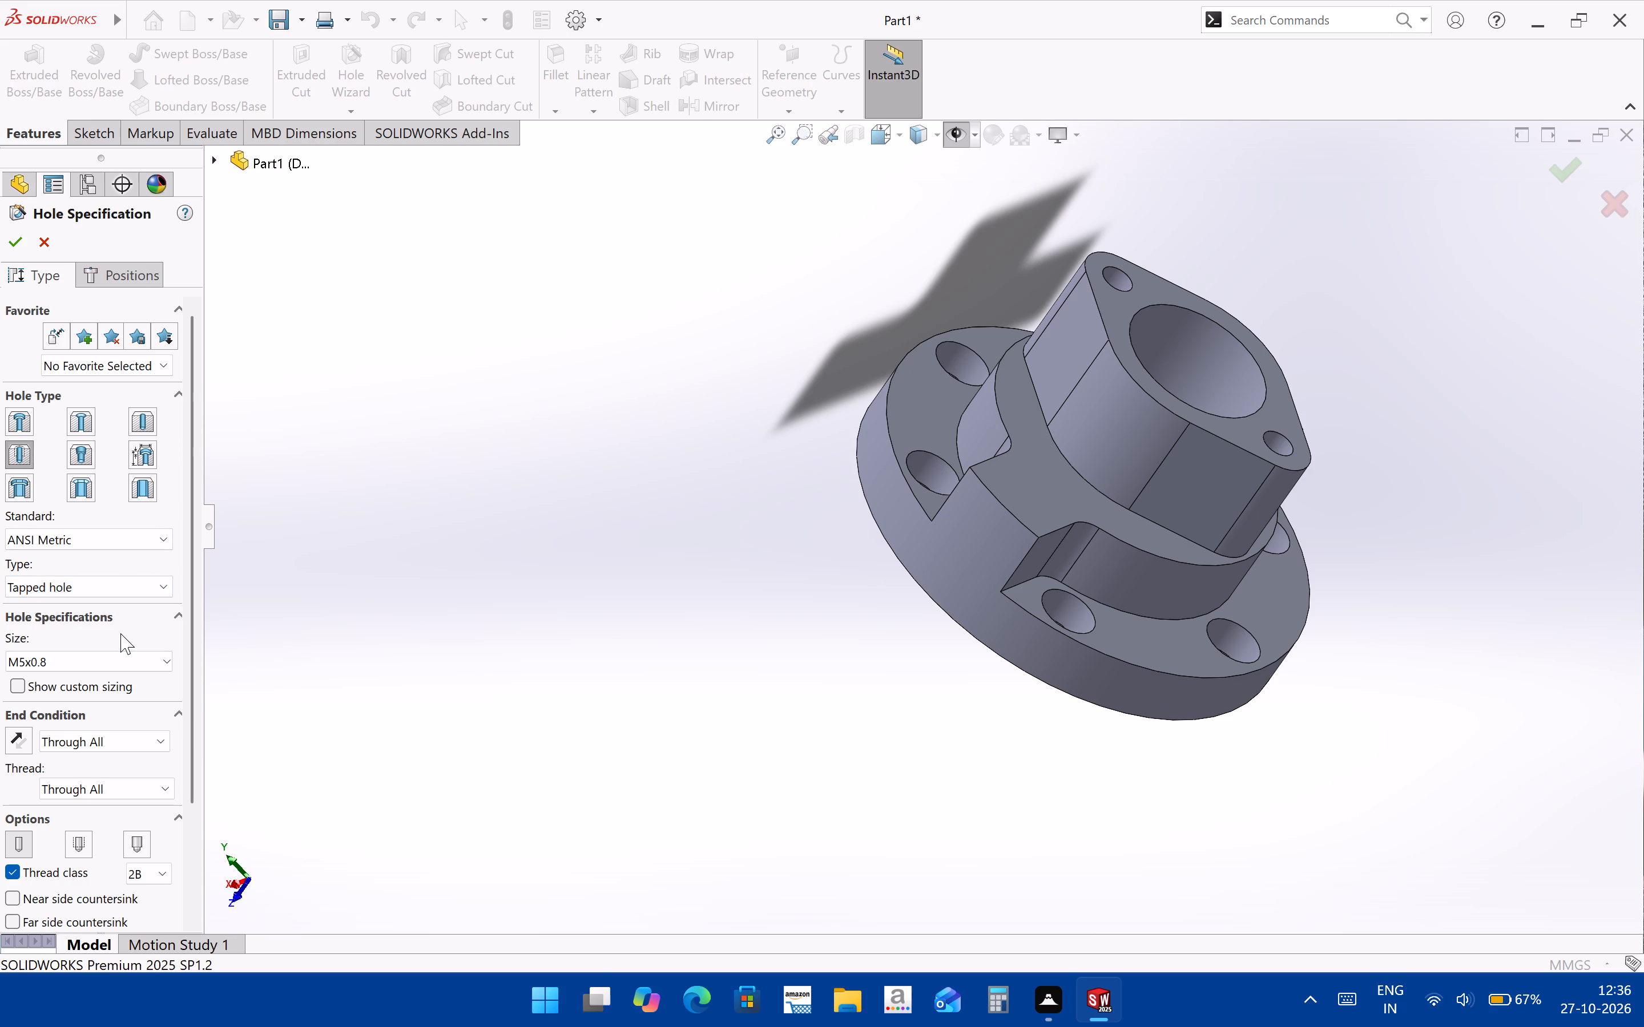
click(115, 591)
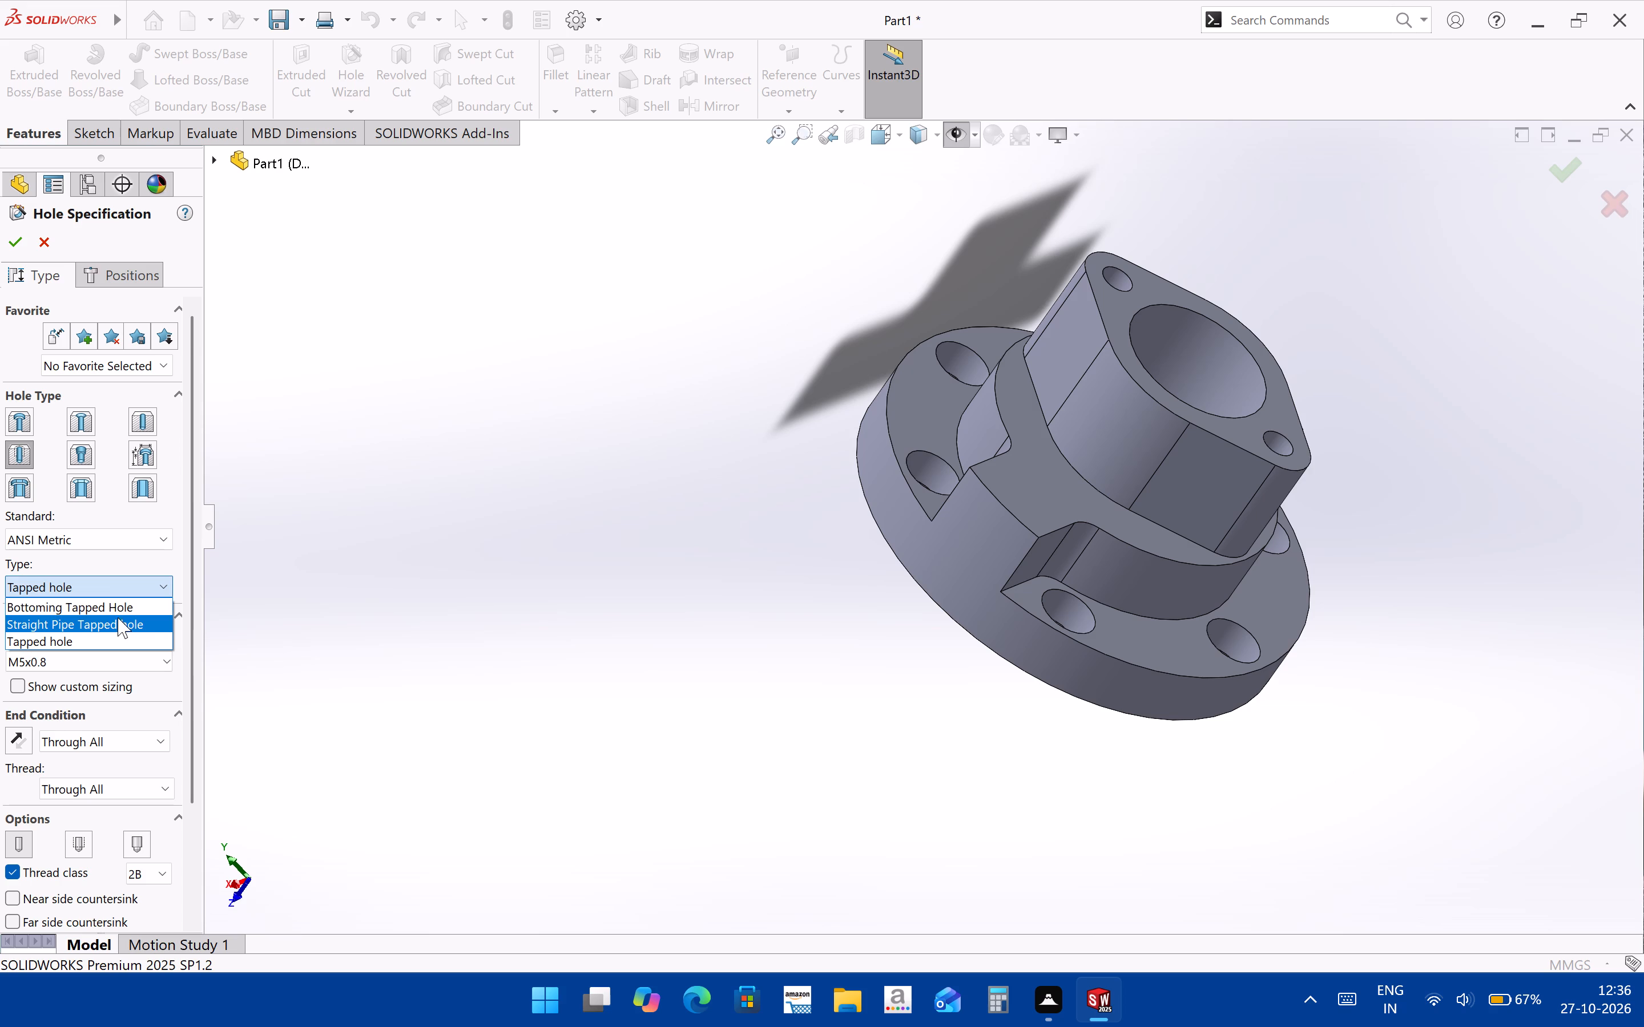
click(118, 610)
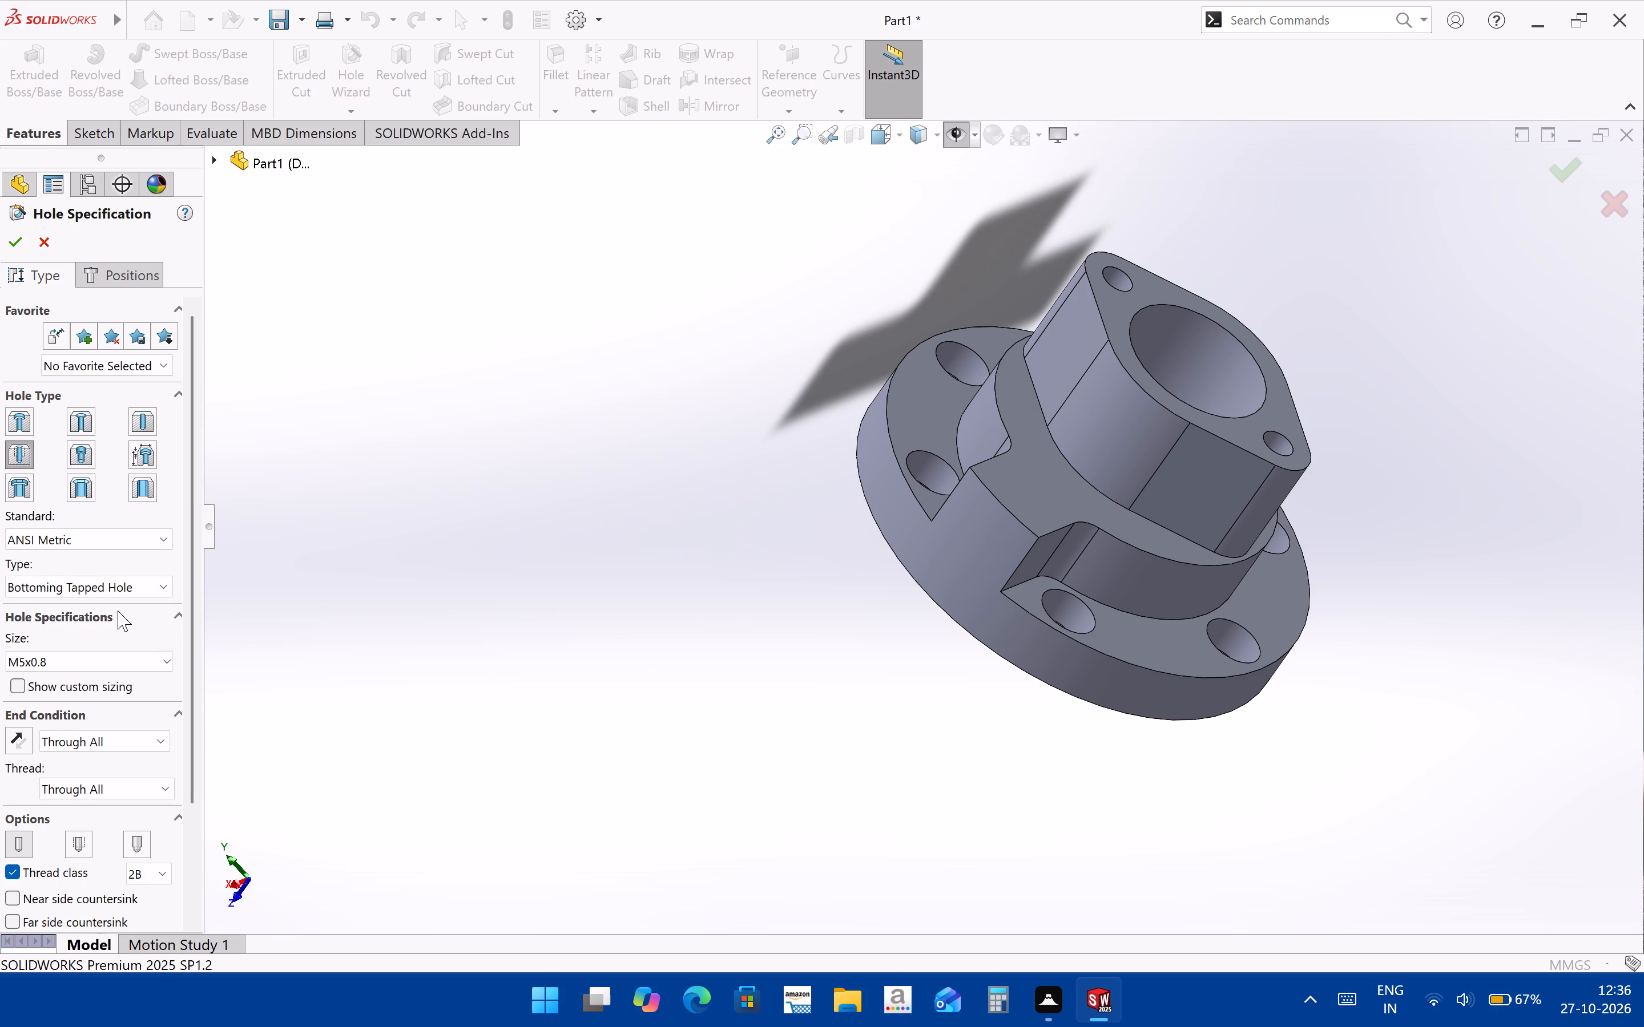
click(118, 591)
click(123, 618)
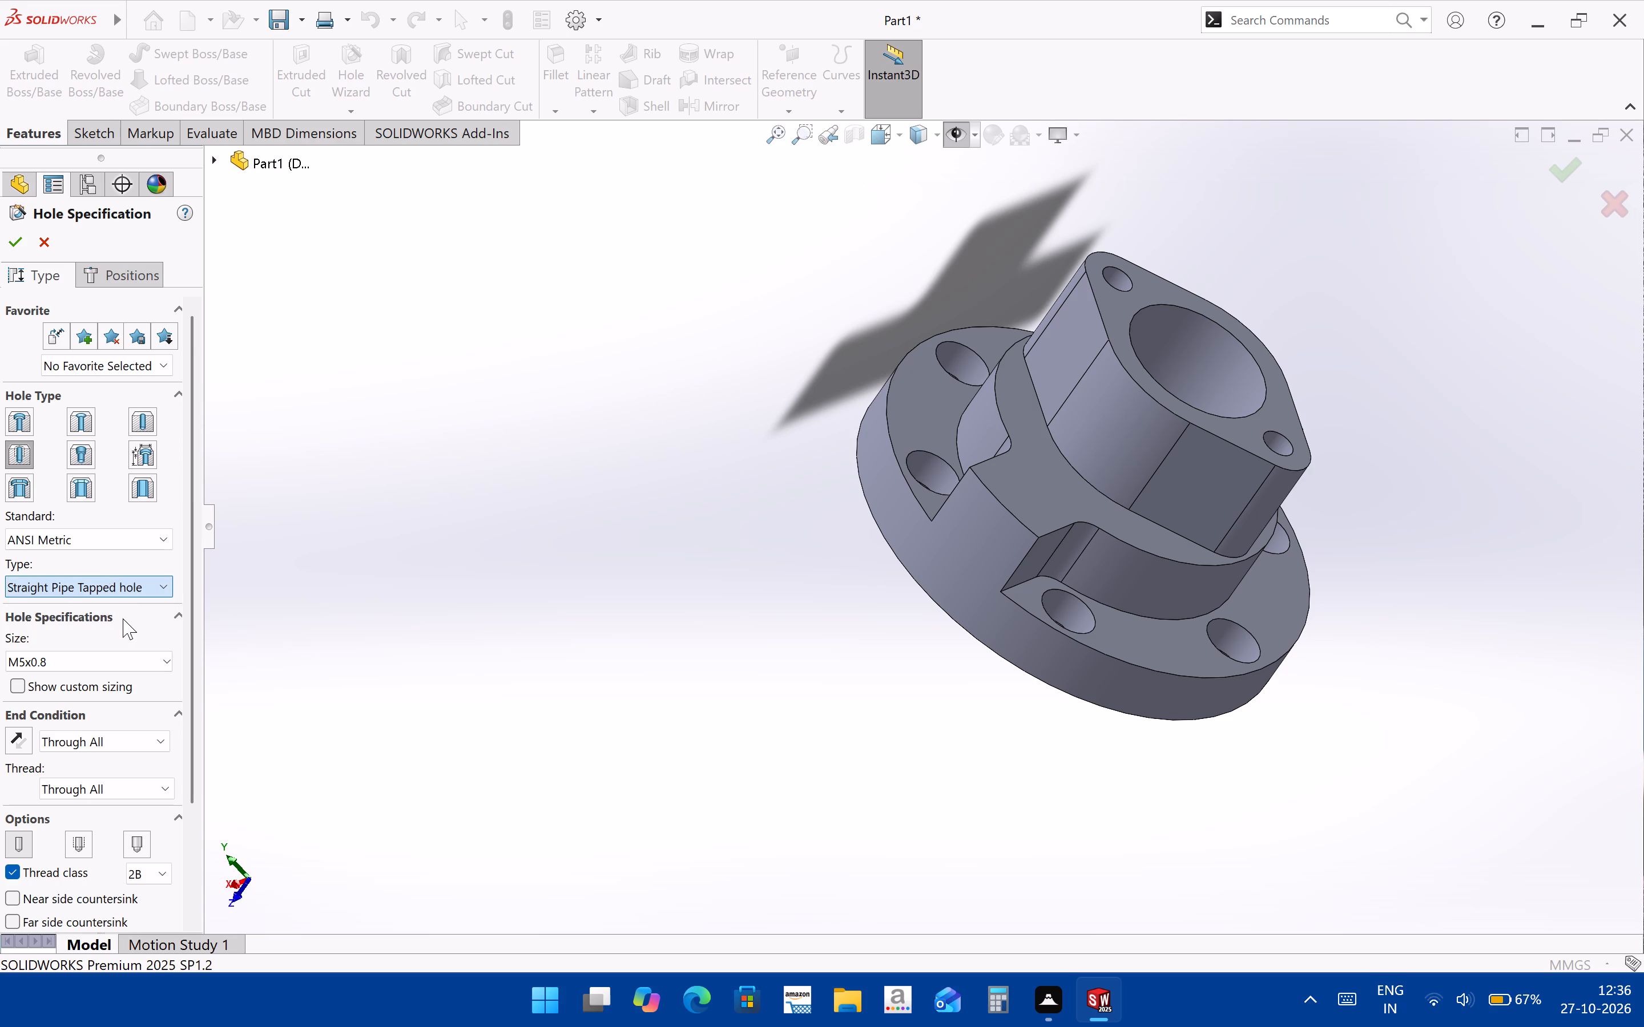
click(124, 586)
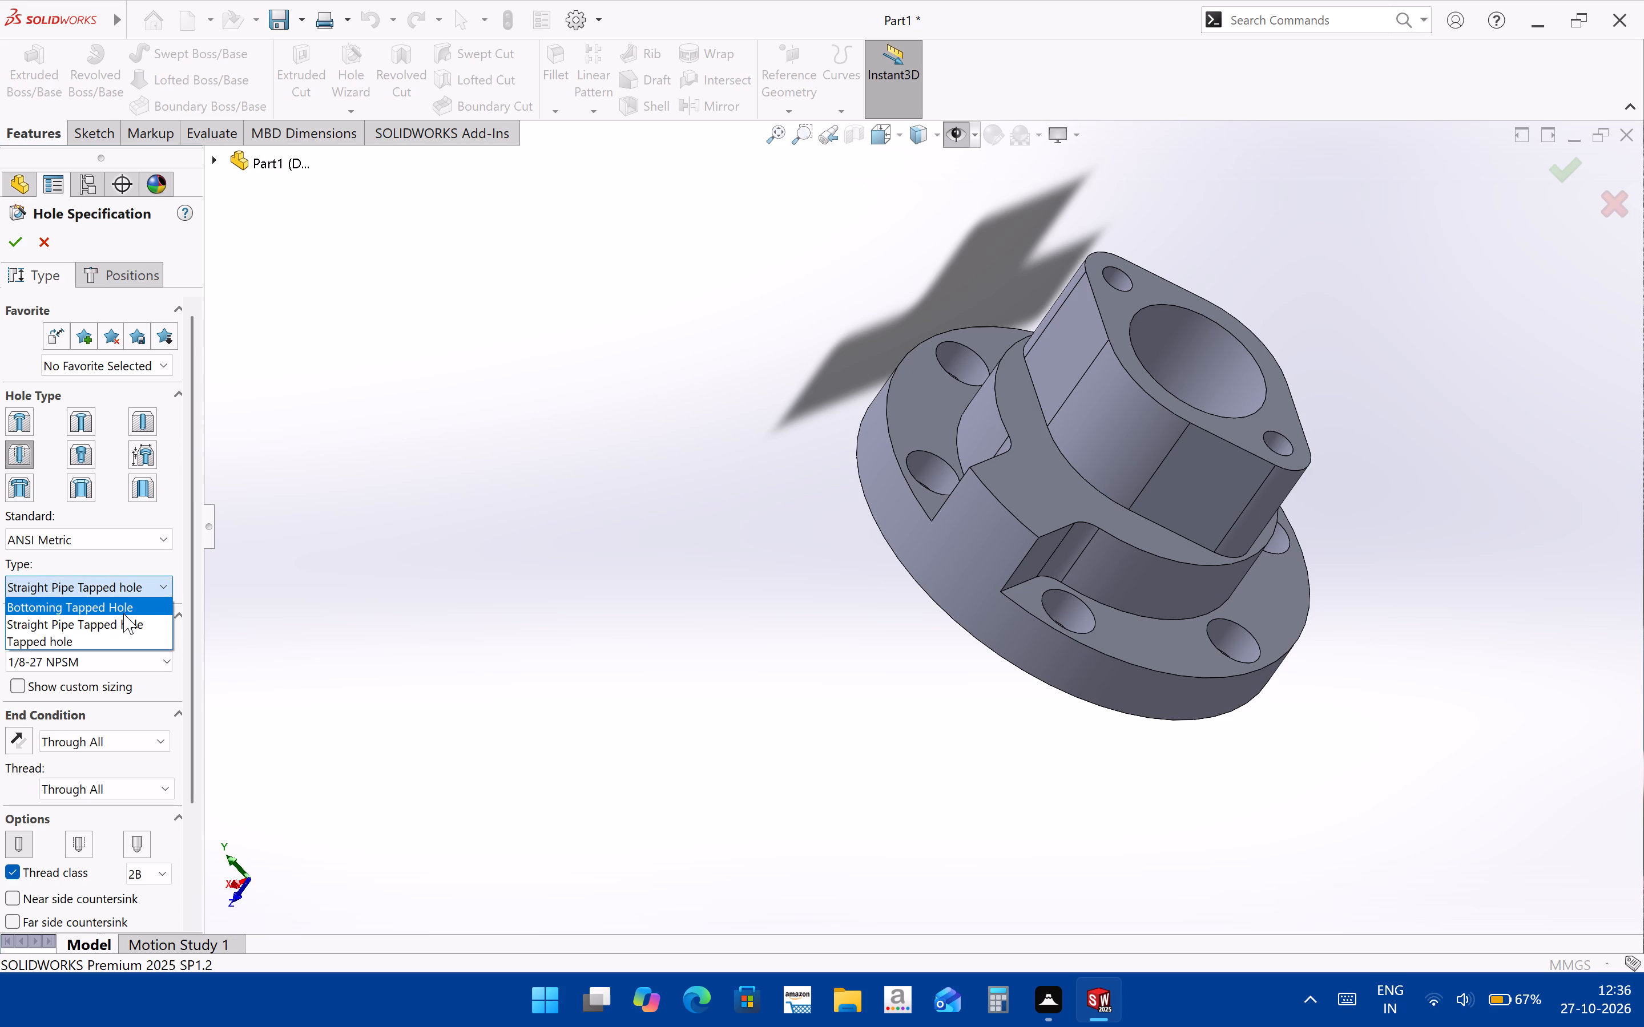
click(121, 593)
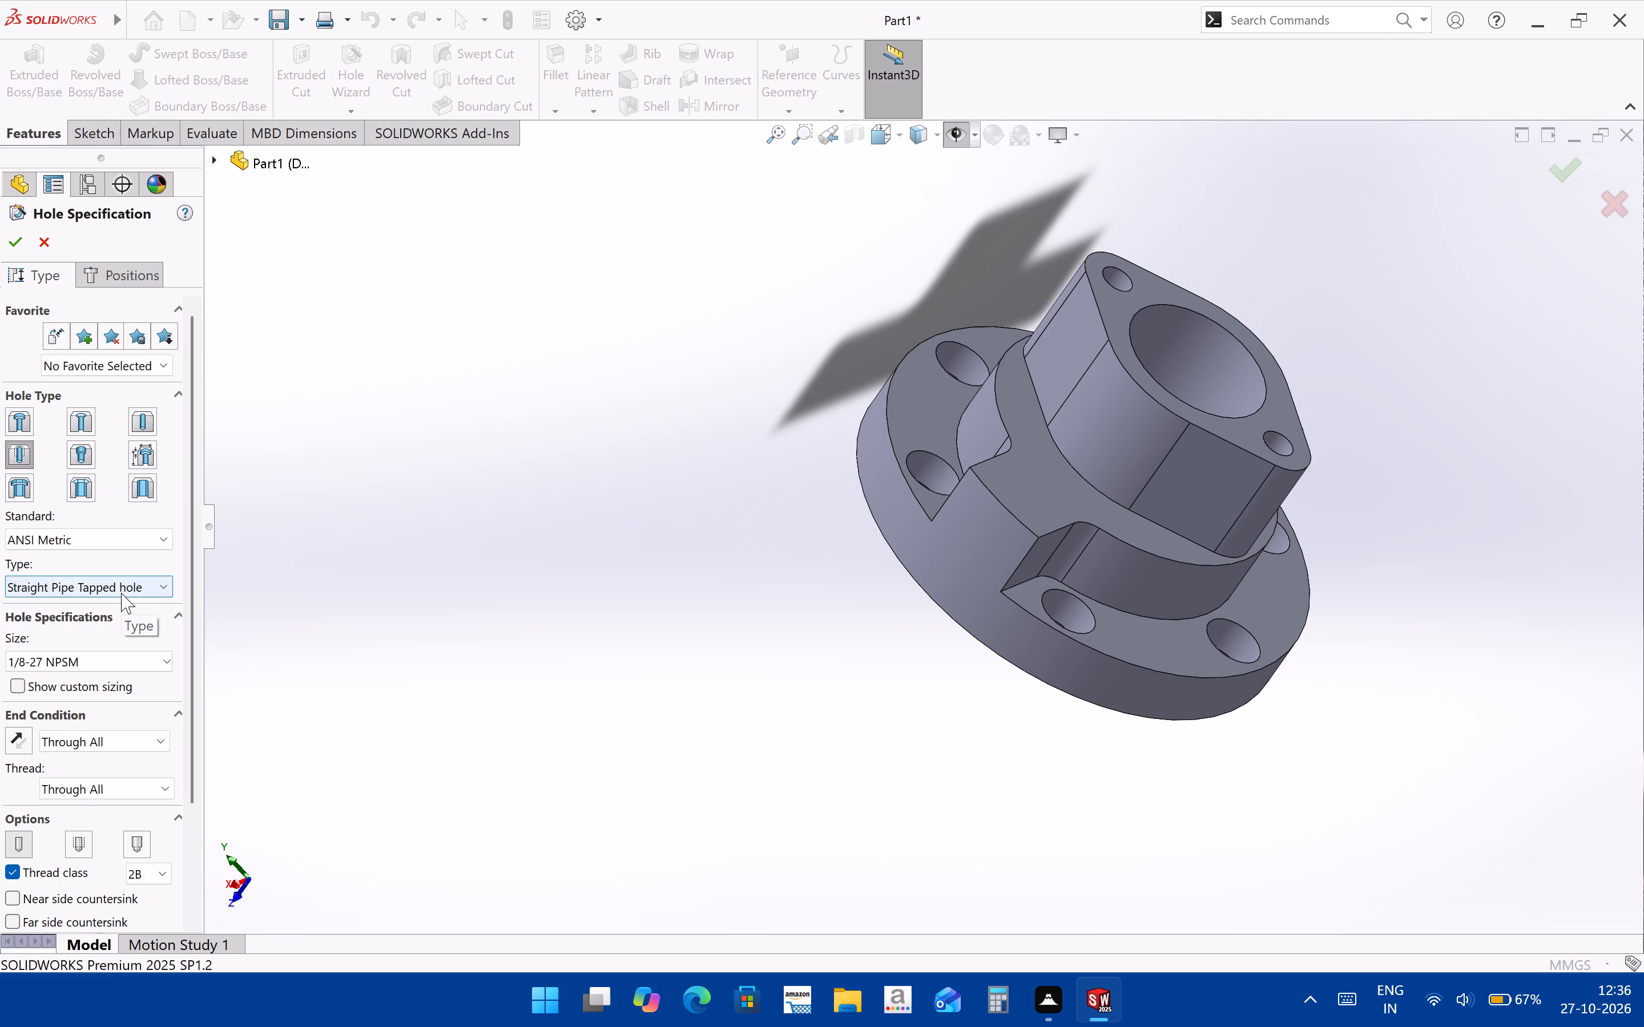
click(120, 592)
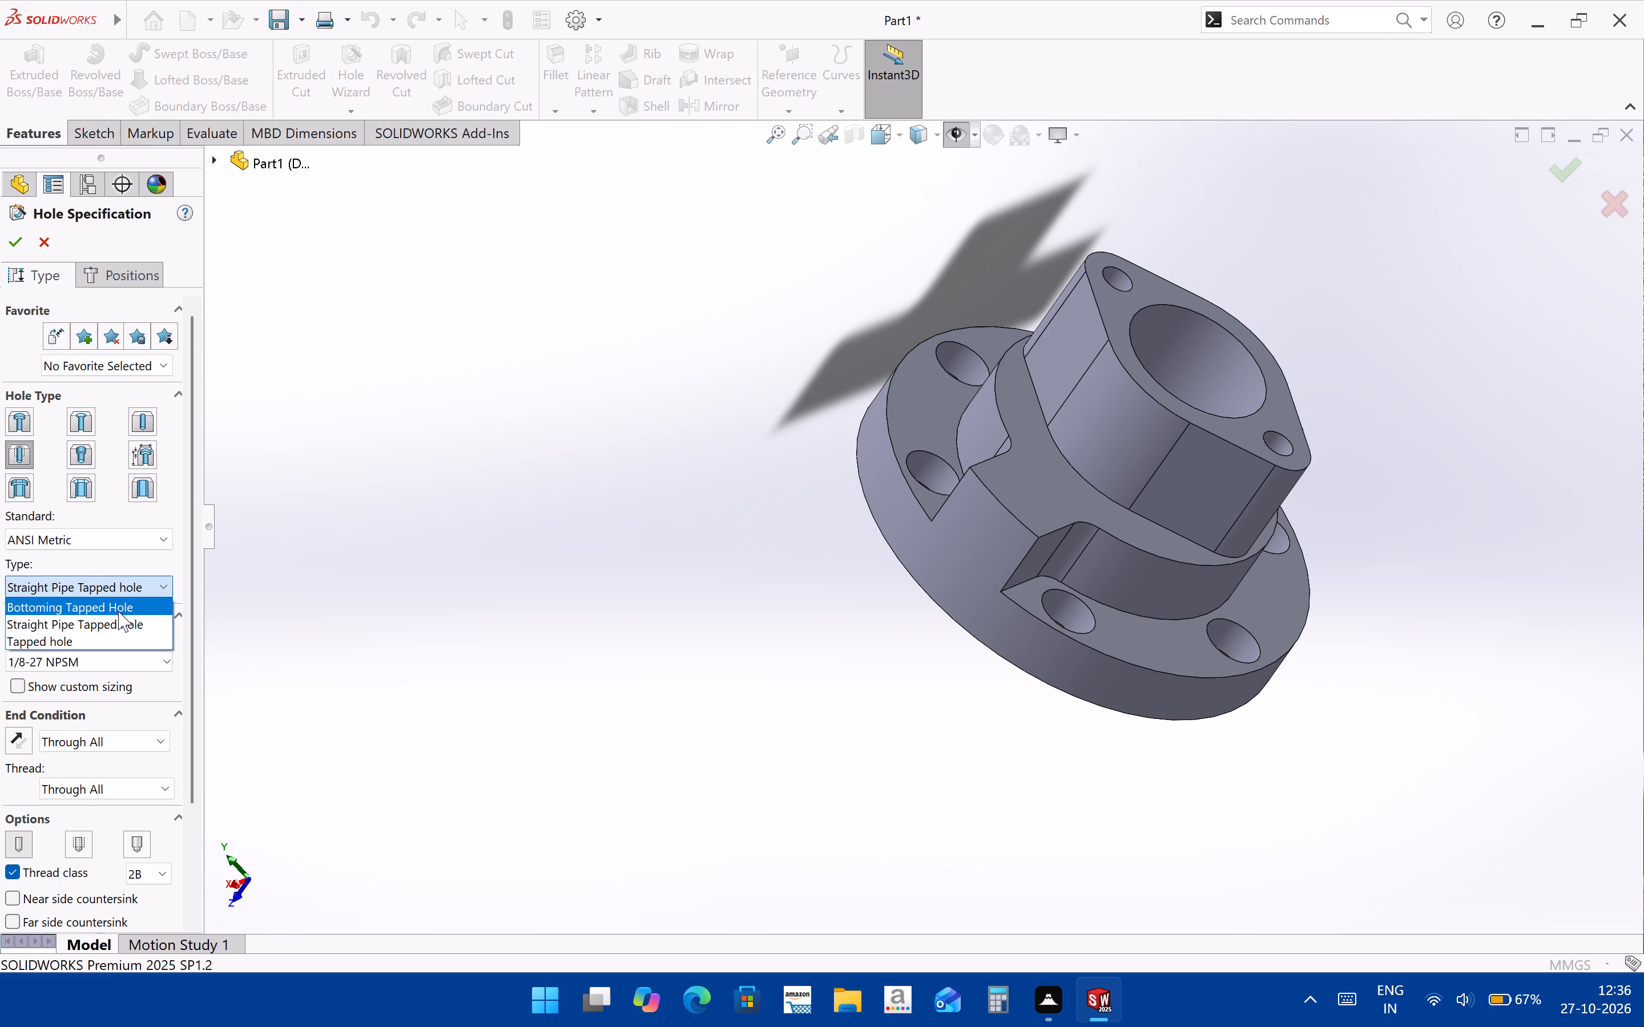
click(118, 611)
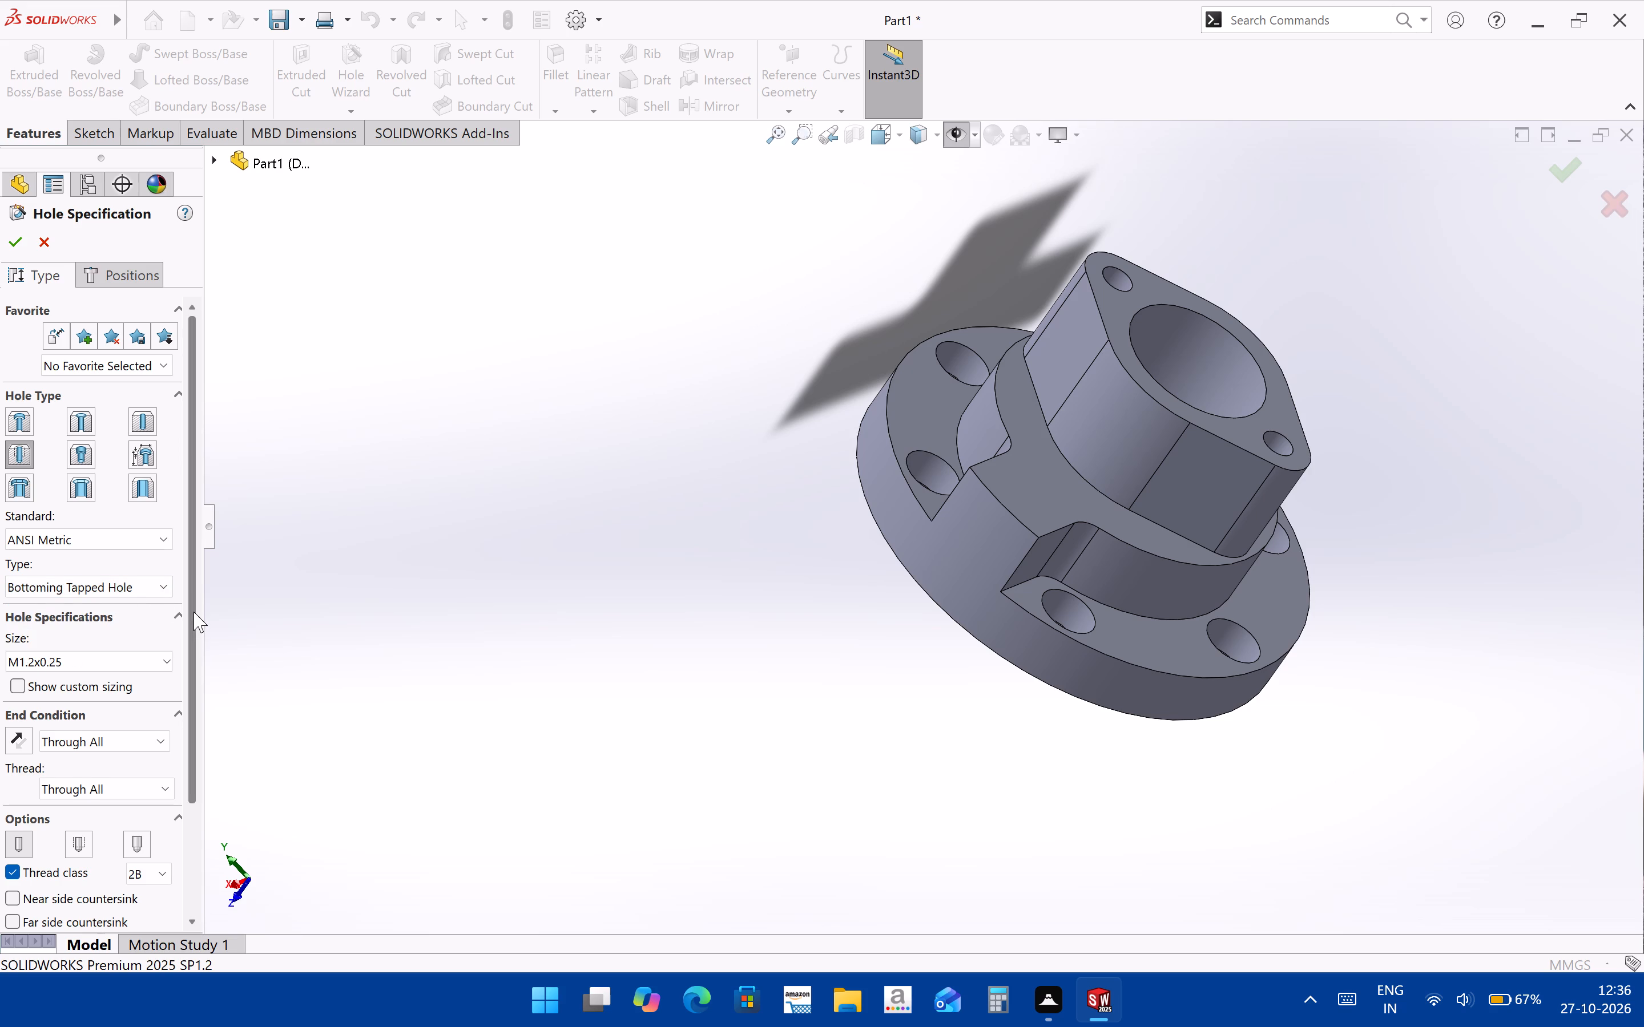
Set the tapped hole size to M5x0.8 and enable custom sizing with a 5 mm hole diameter.
drag(194, 612, 193, 628)
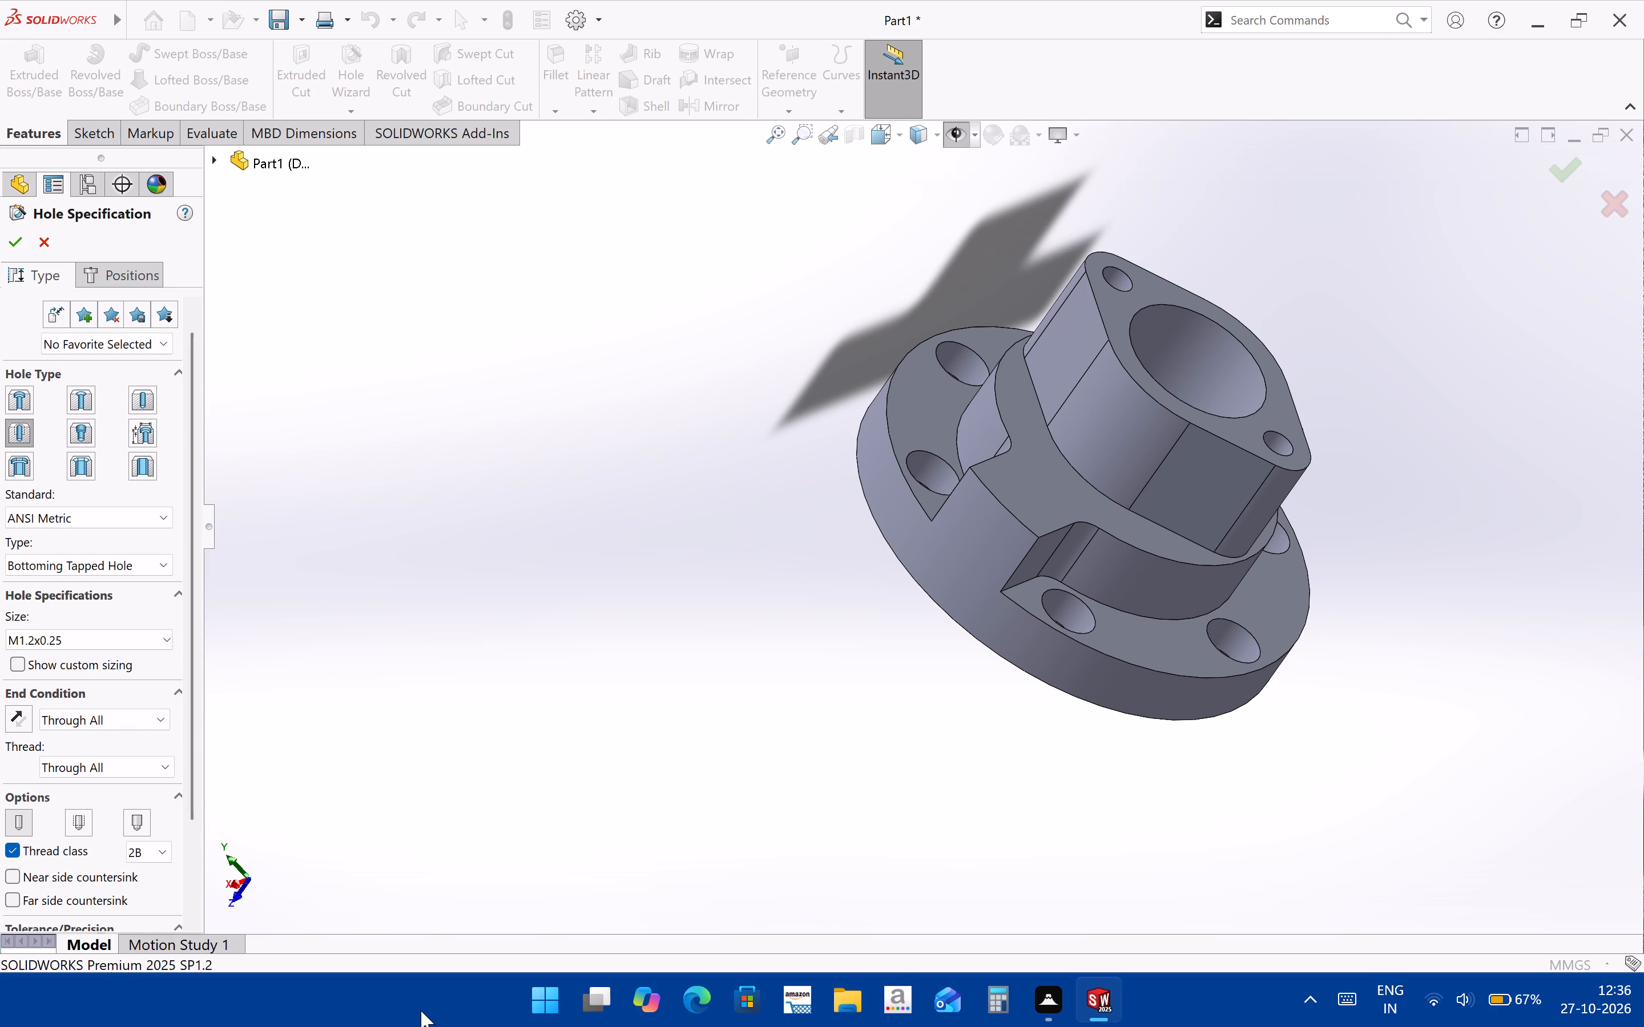
drag(193, 766, 188, 819)
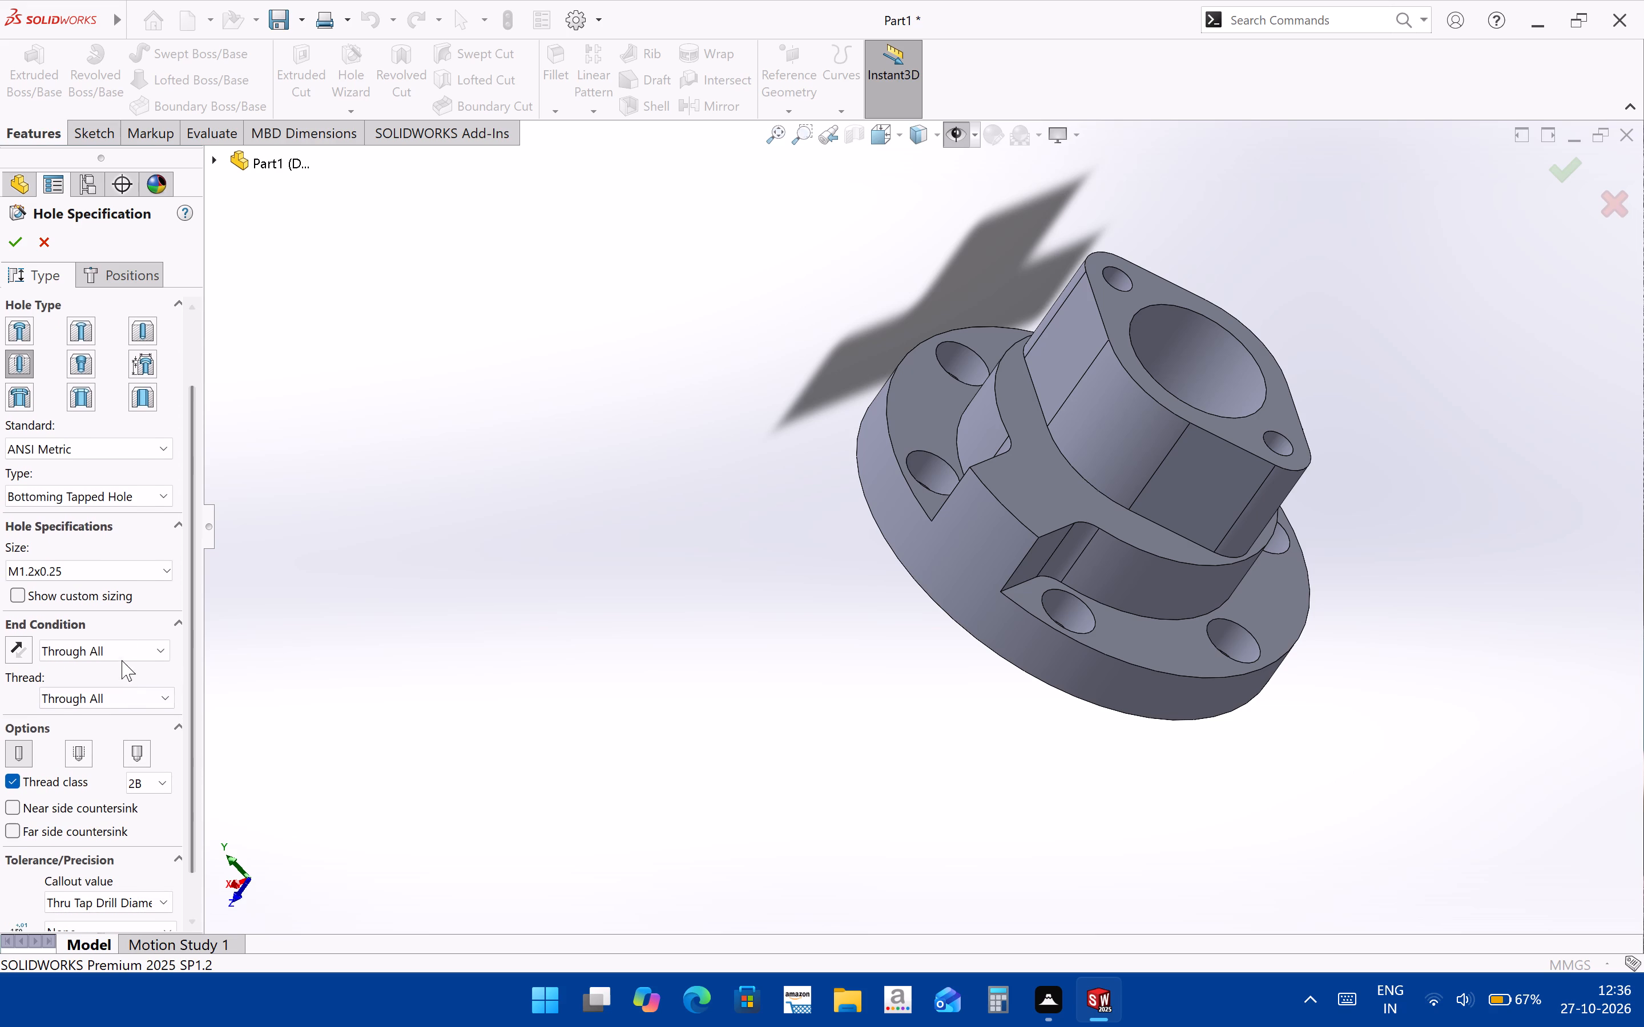
click(116, 571)
click(116, 571)
click(86, 598)
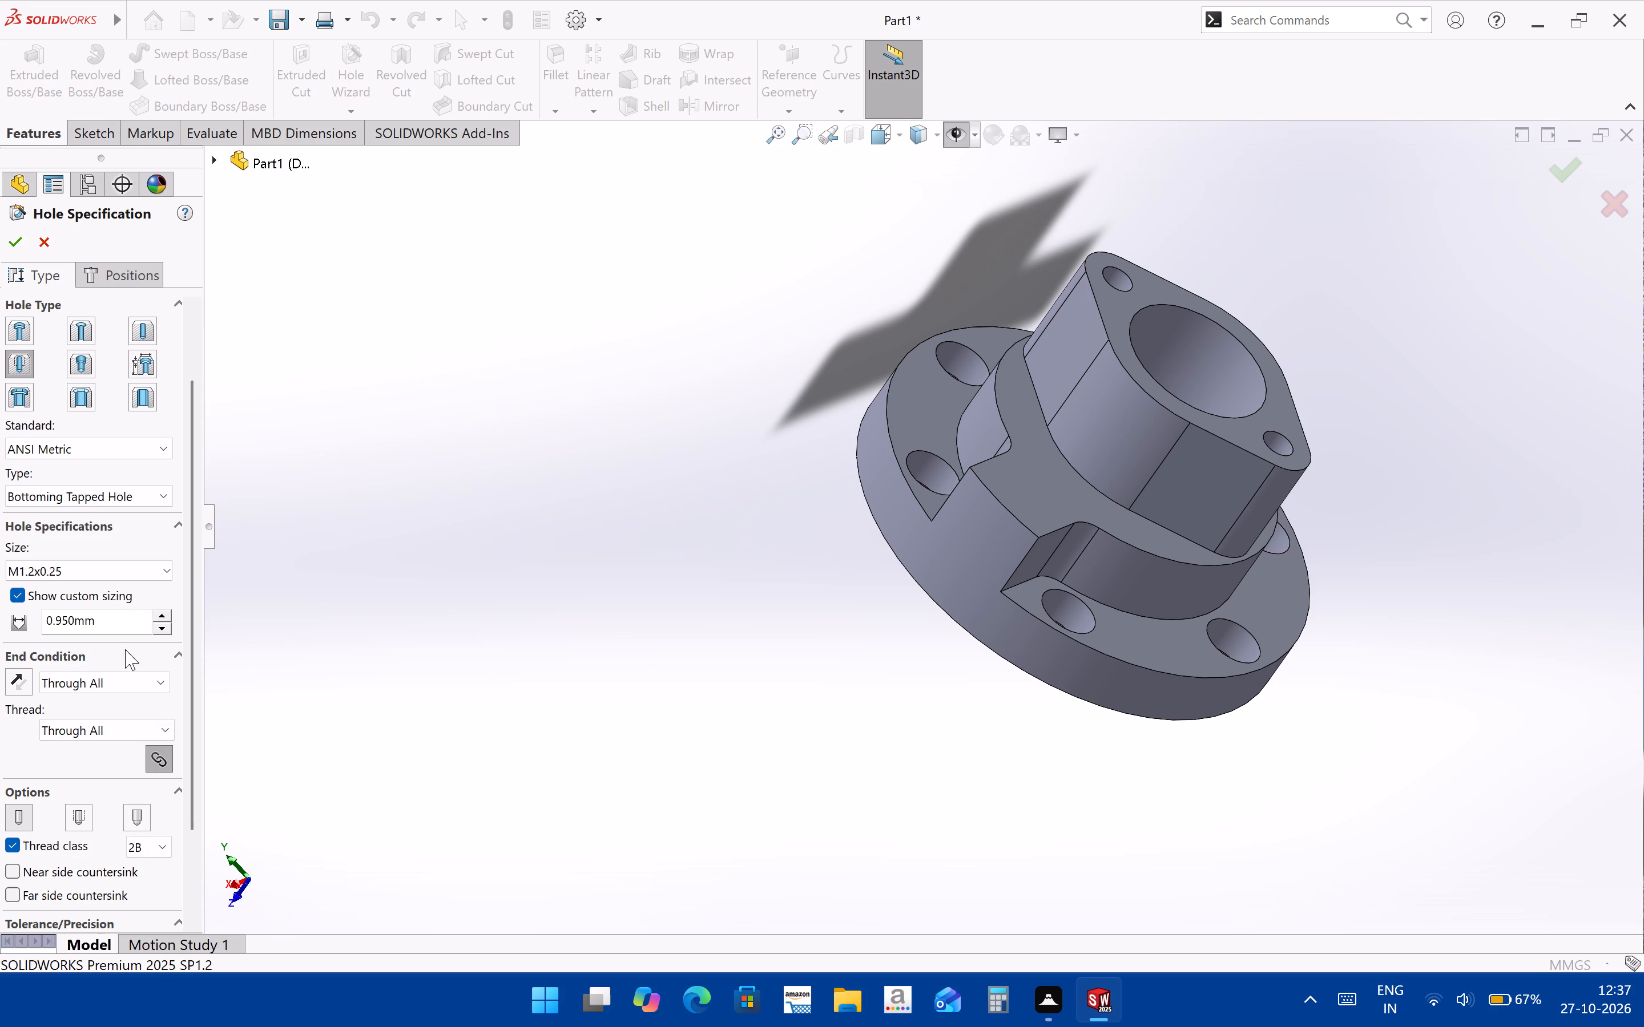
click(120, 568)
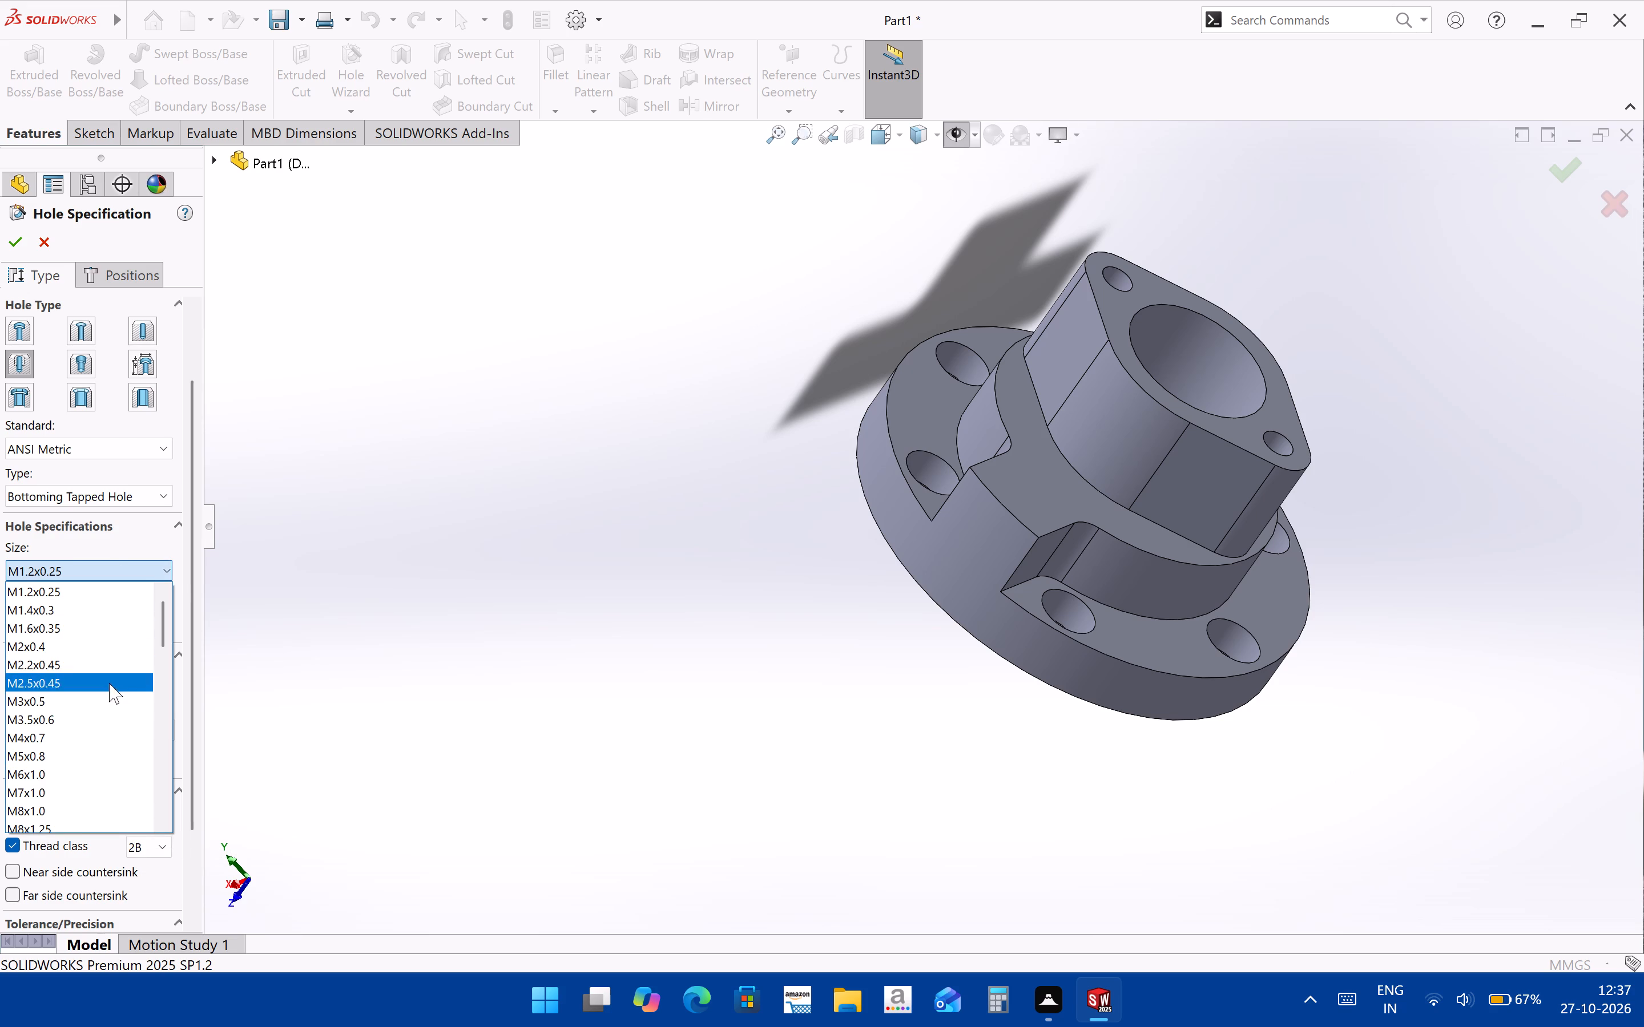
click(114, 753)
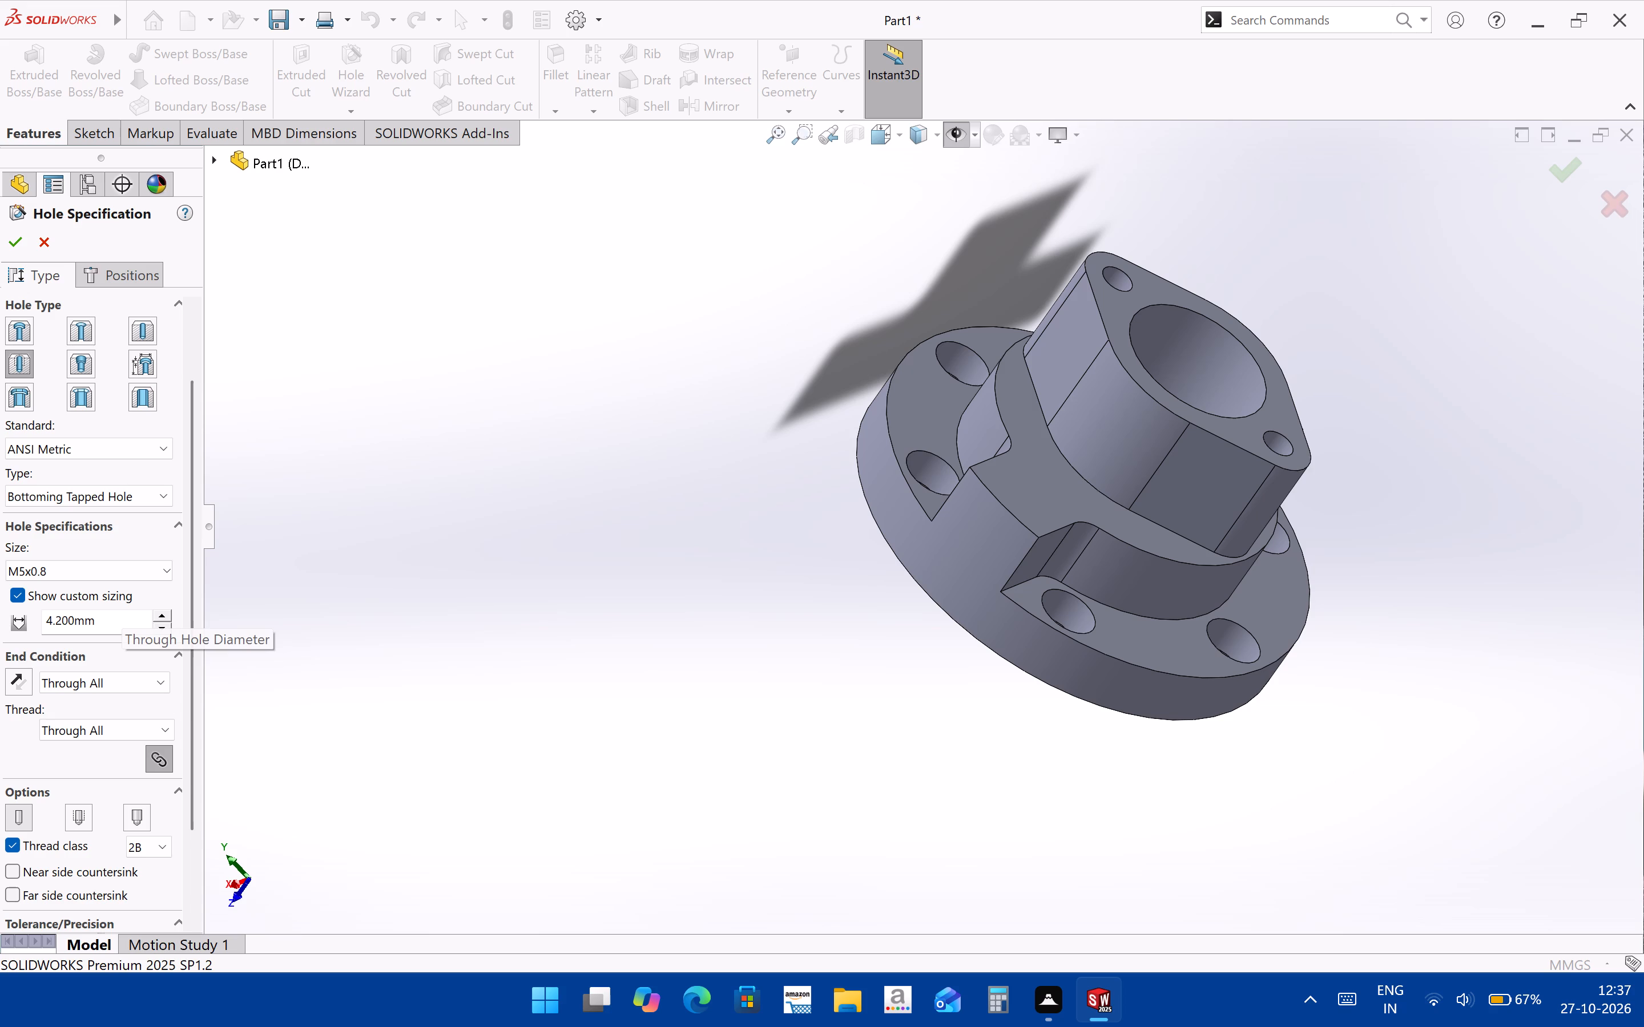
drag(122, 628, 0, 625)
key(5)
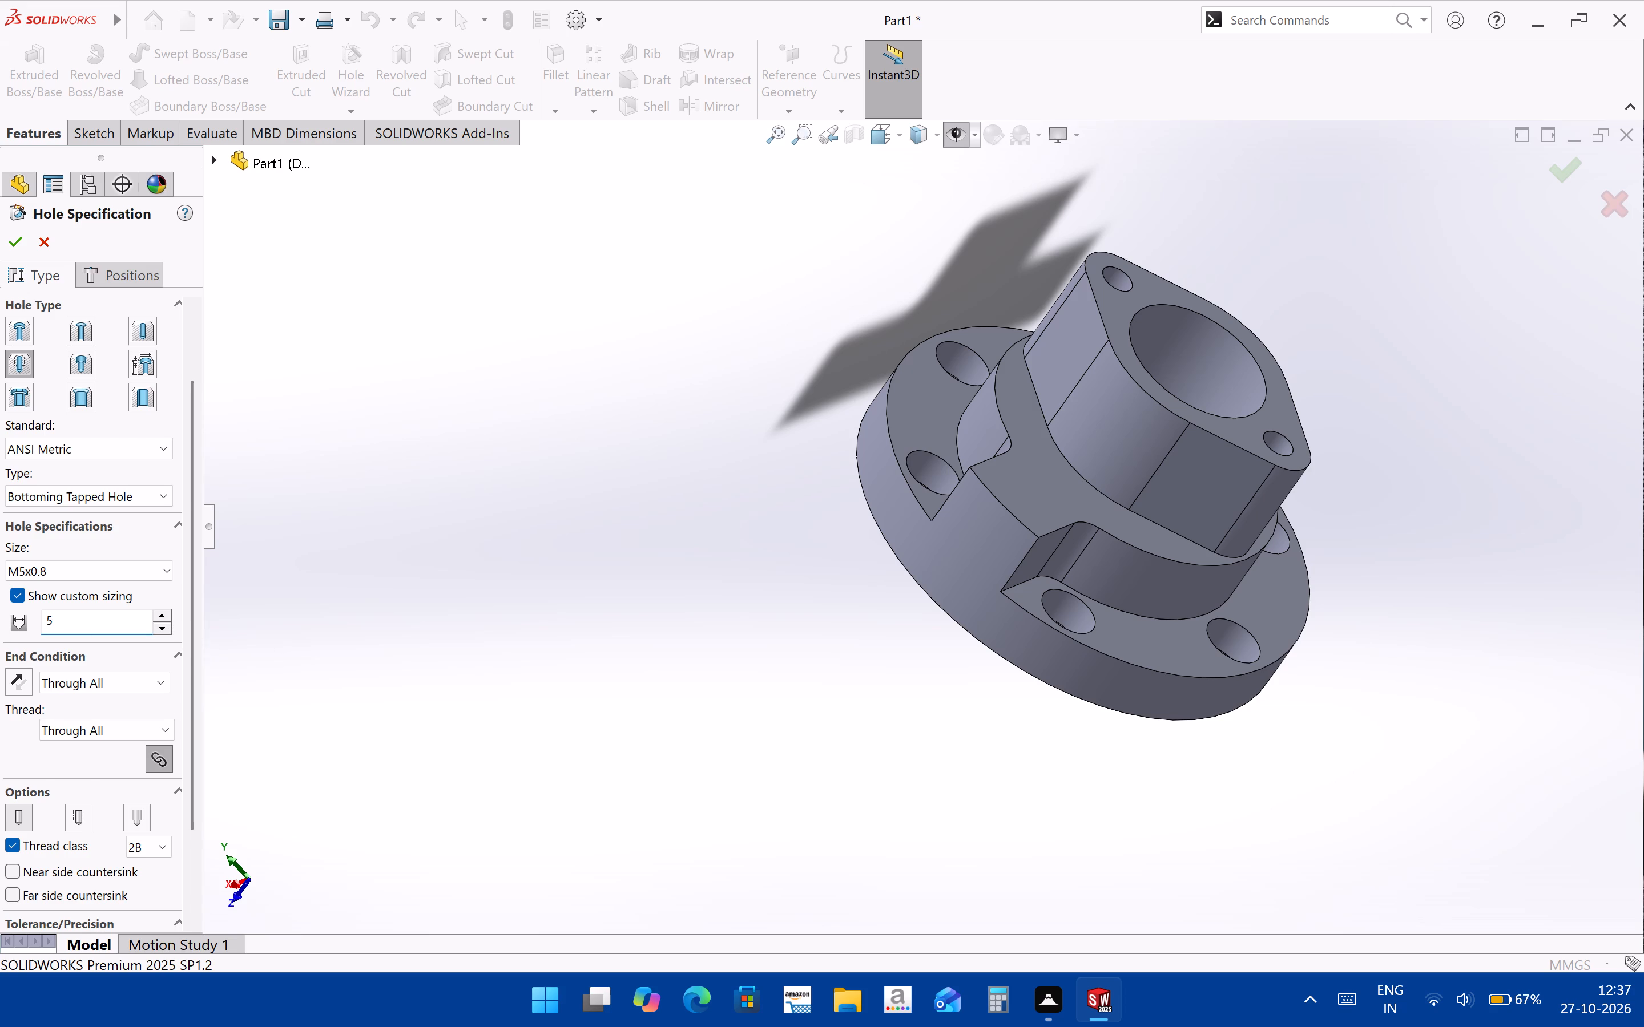
key(Return)
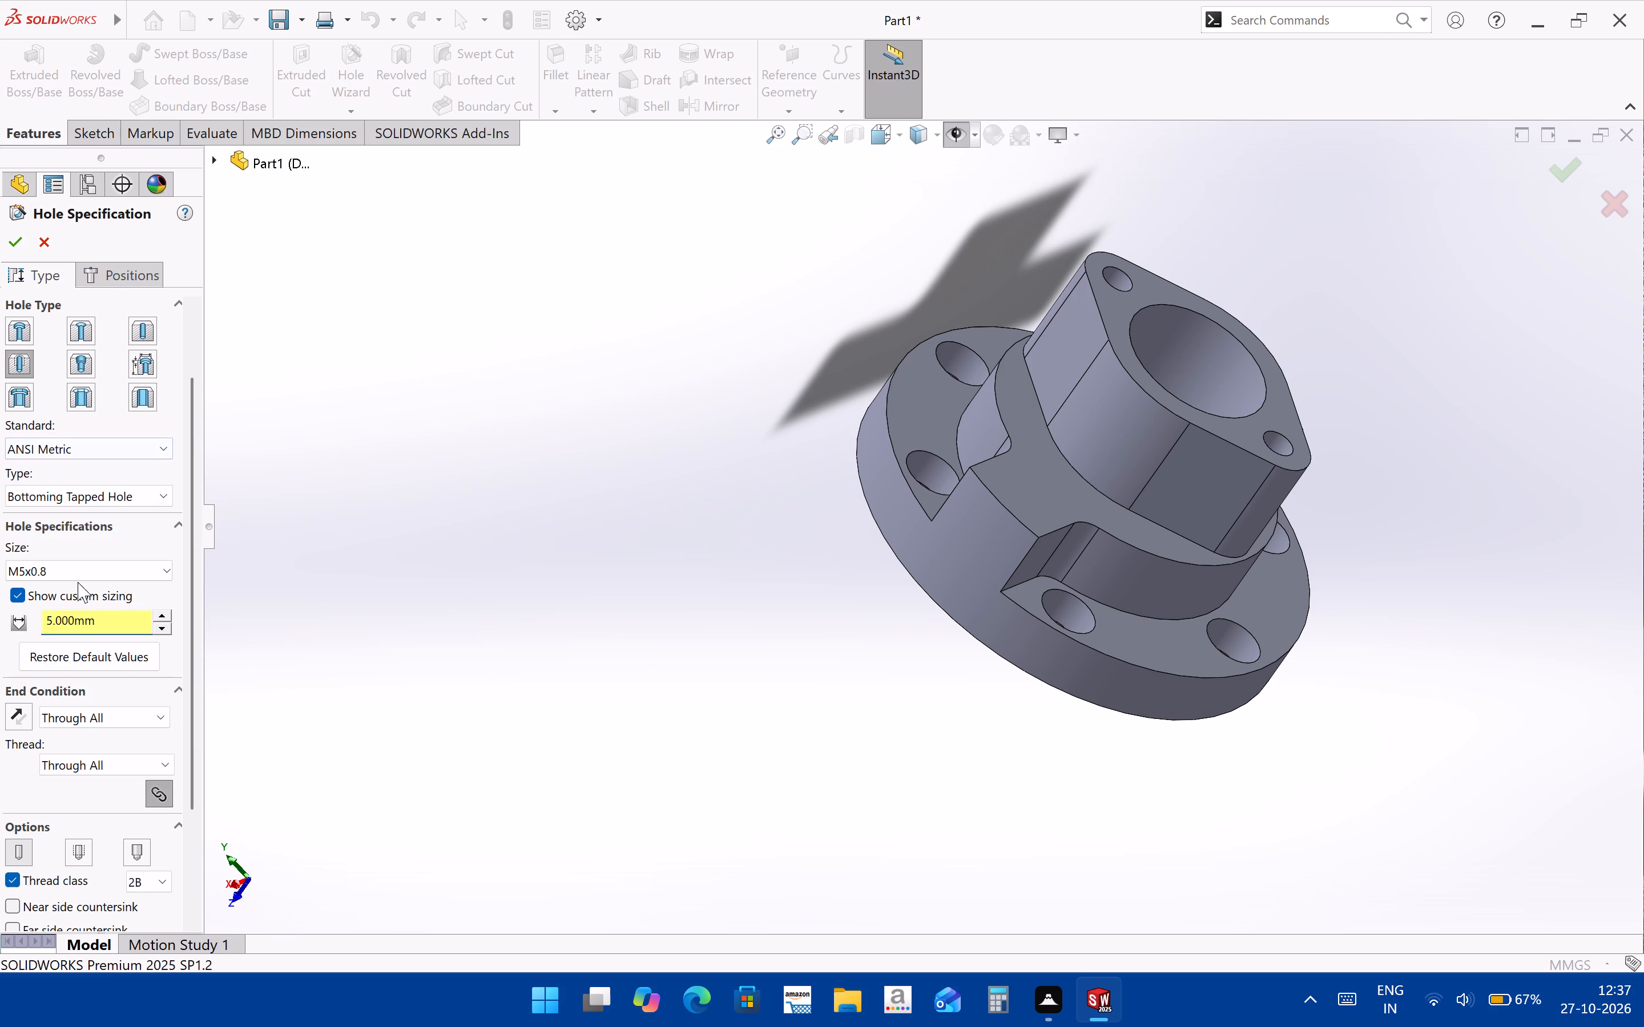
Set the hole's end condition to Blind with a depth of 9 mm.
drag(190, 714, 190, 751)
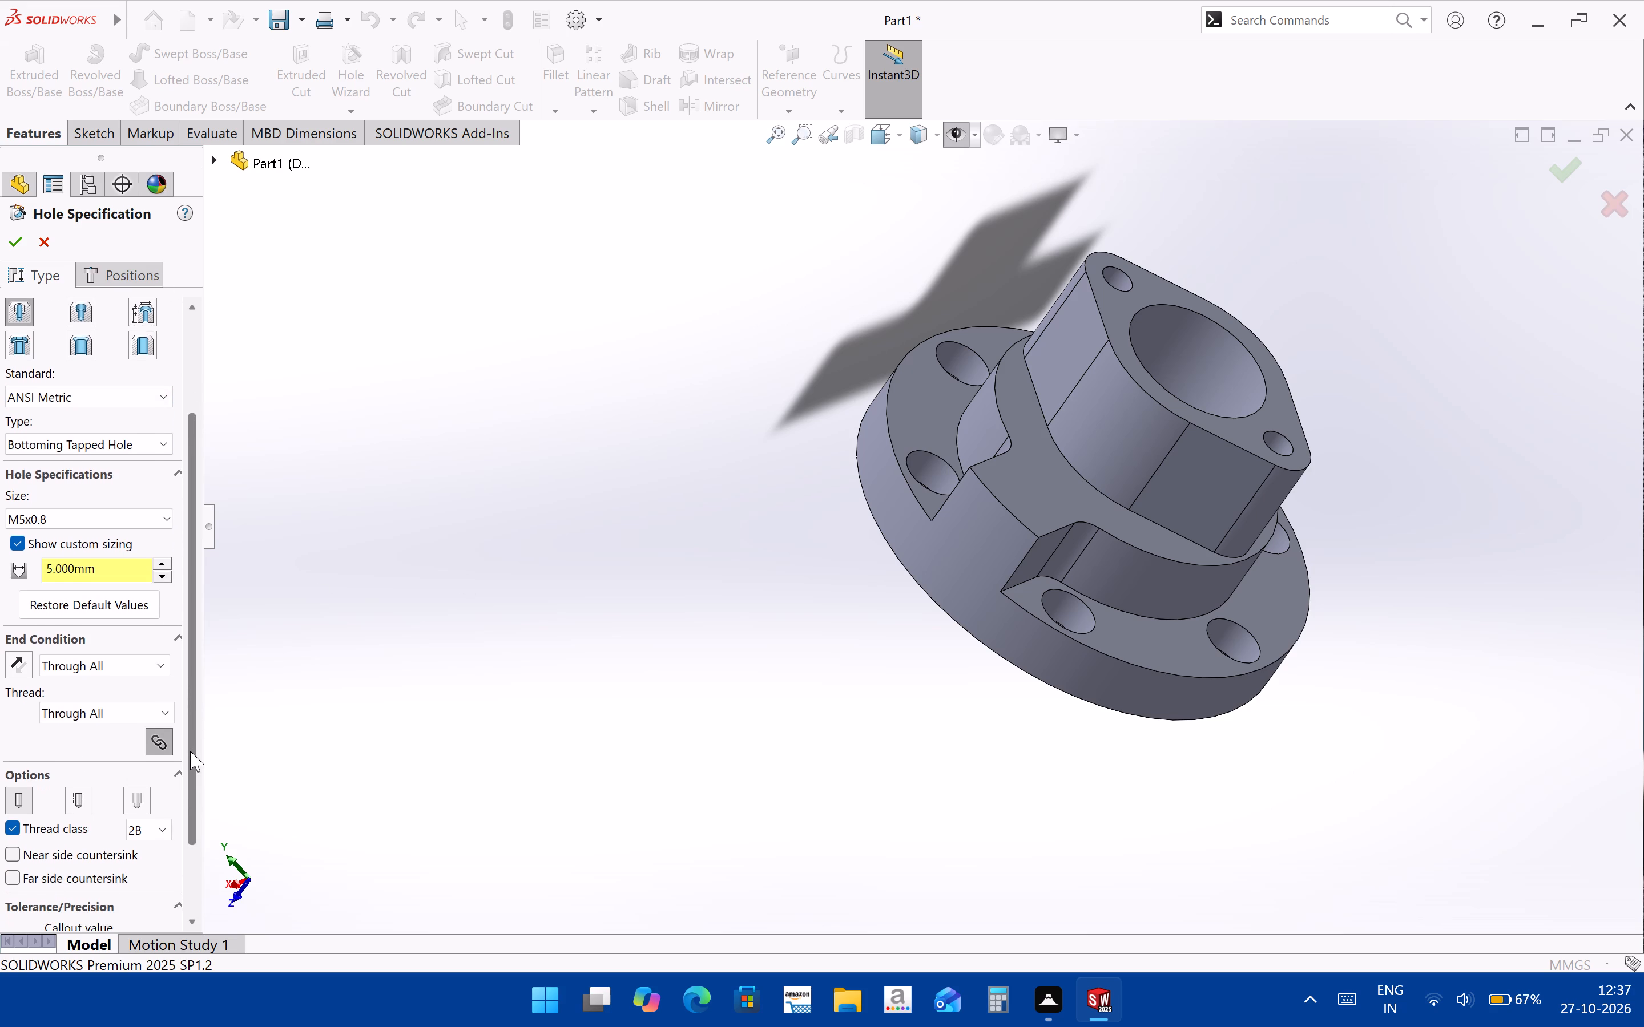
drag(190, 751, 190, 784)
click(138, 605)
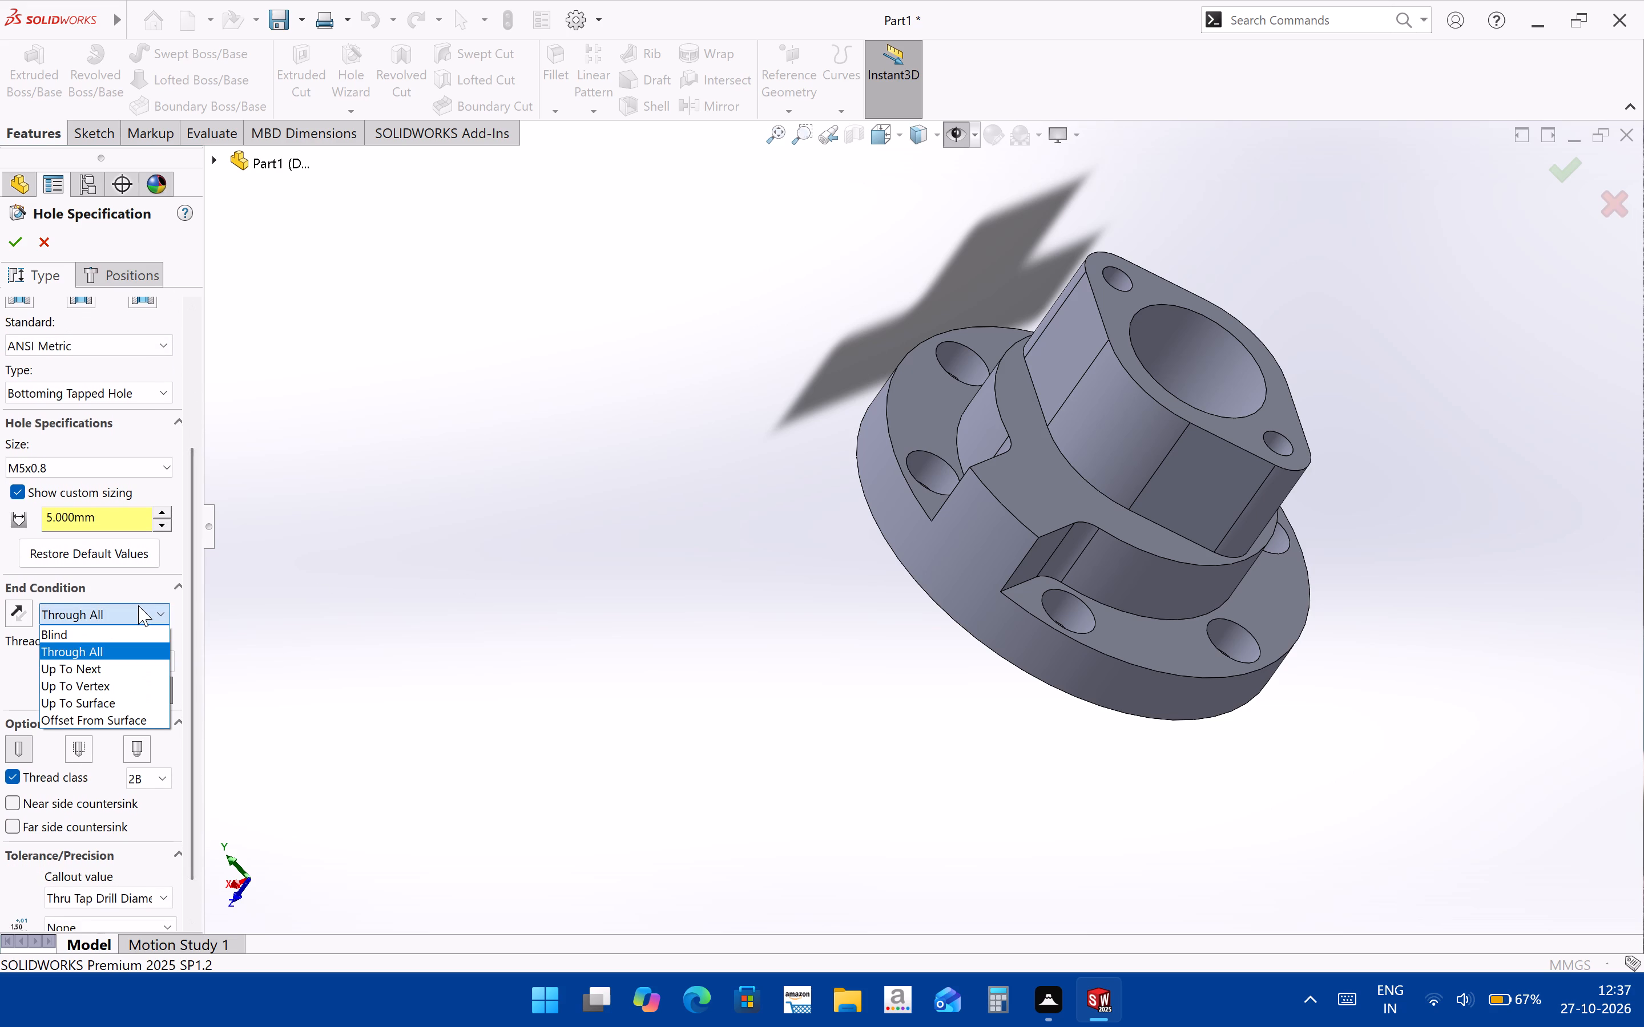
click(135, 629)
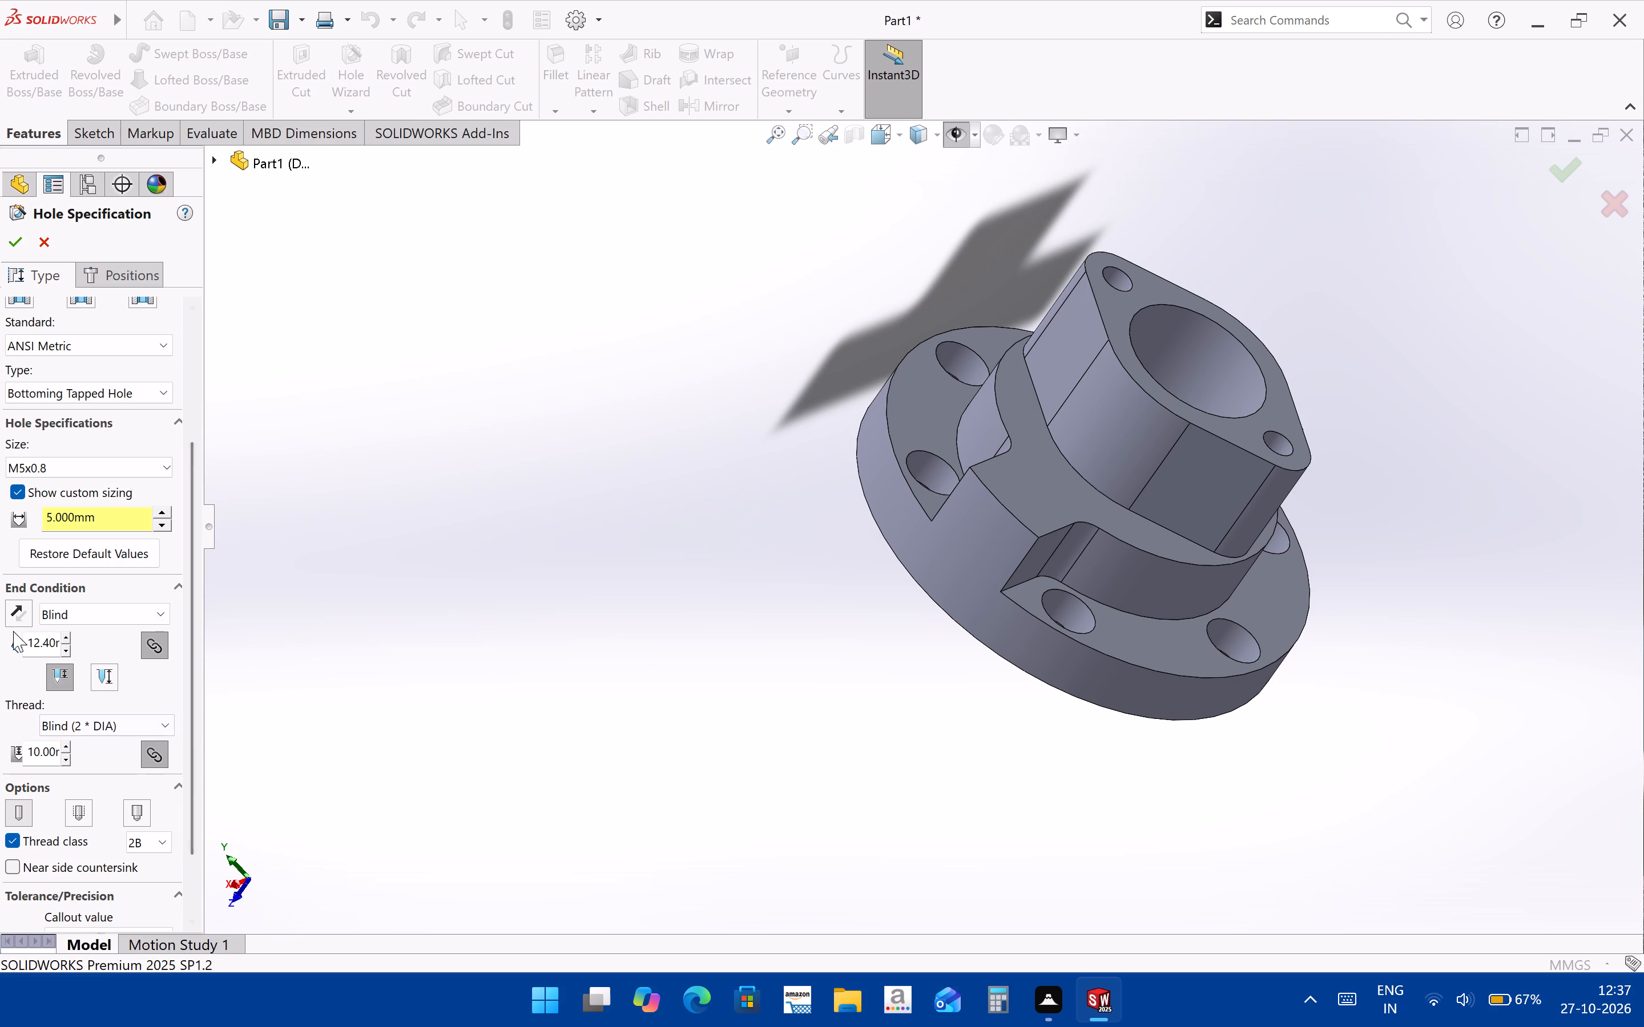
drag(55, 647, 21, 640)
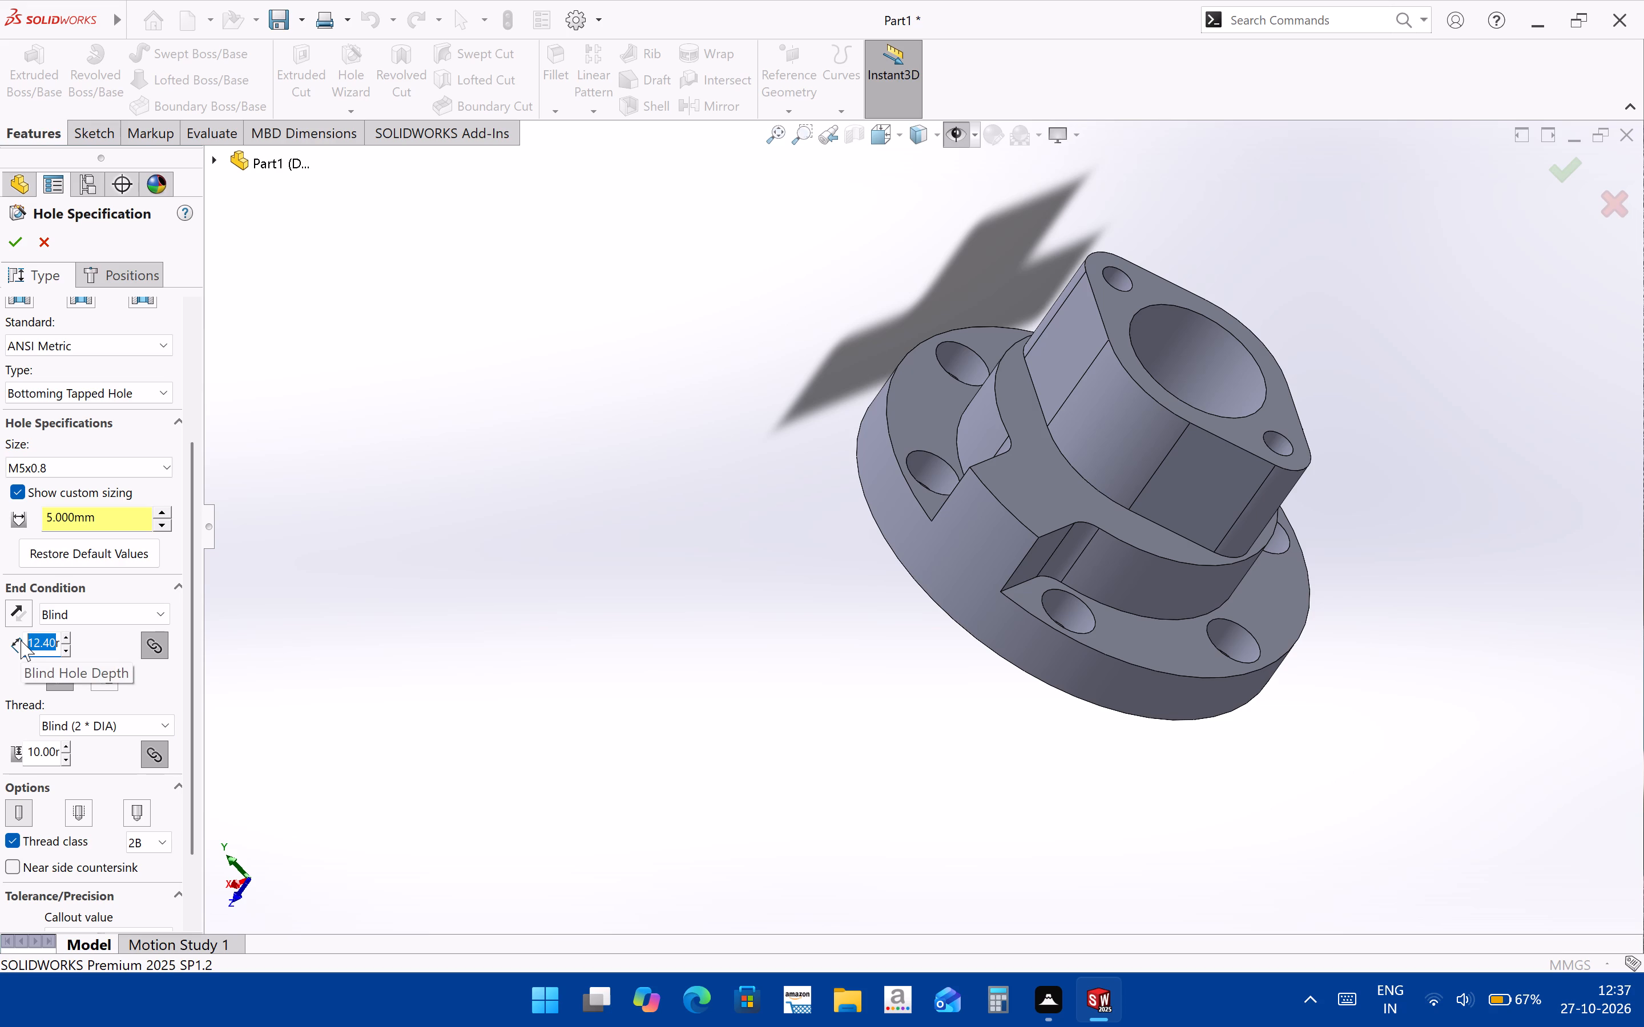
key(9)
key(Return)
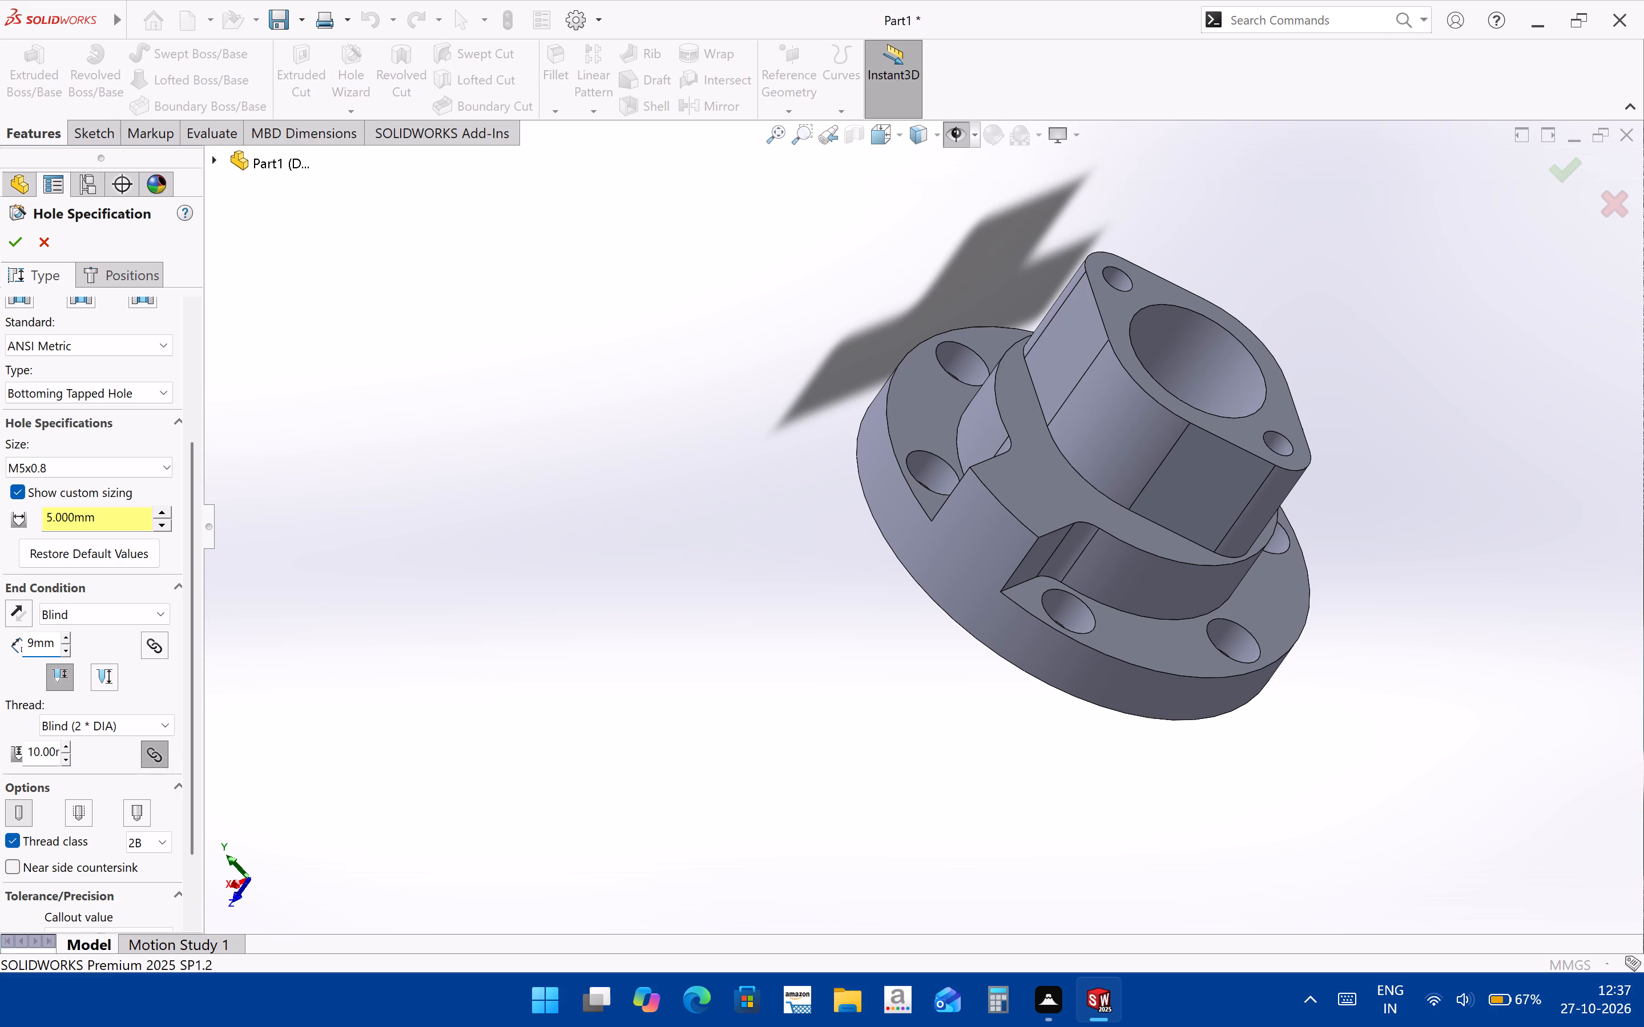
Set the tap thread depth to 3 mm, keeping the Blind (2 * DIA) thread condition.
drag(57, 753, 15, 751)
drag(15, 751, 11, 751)
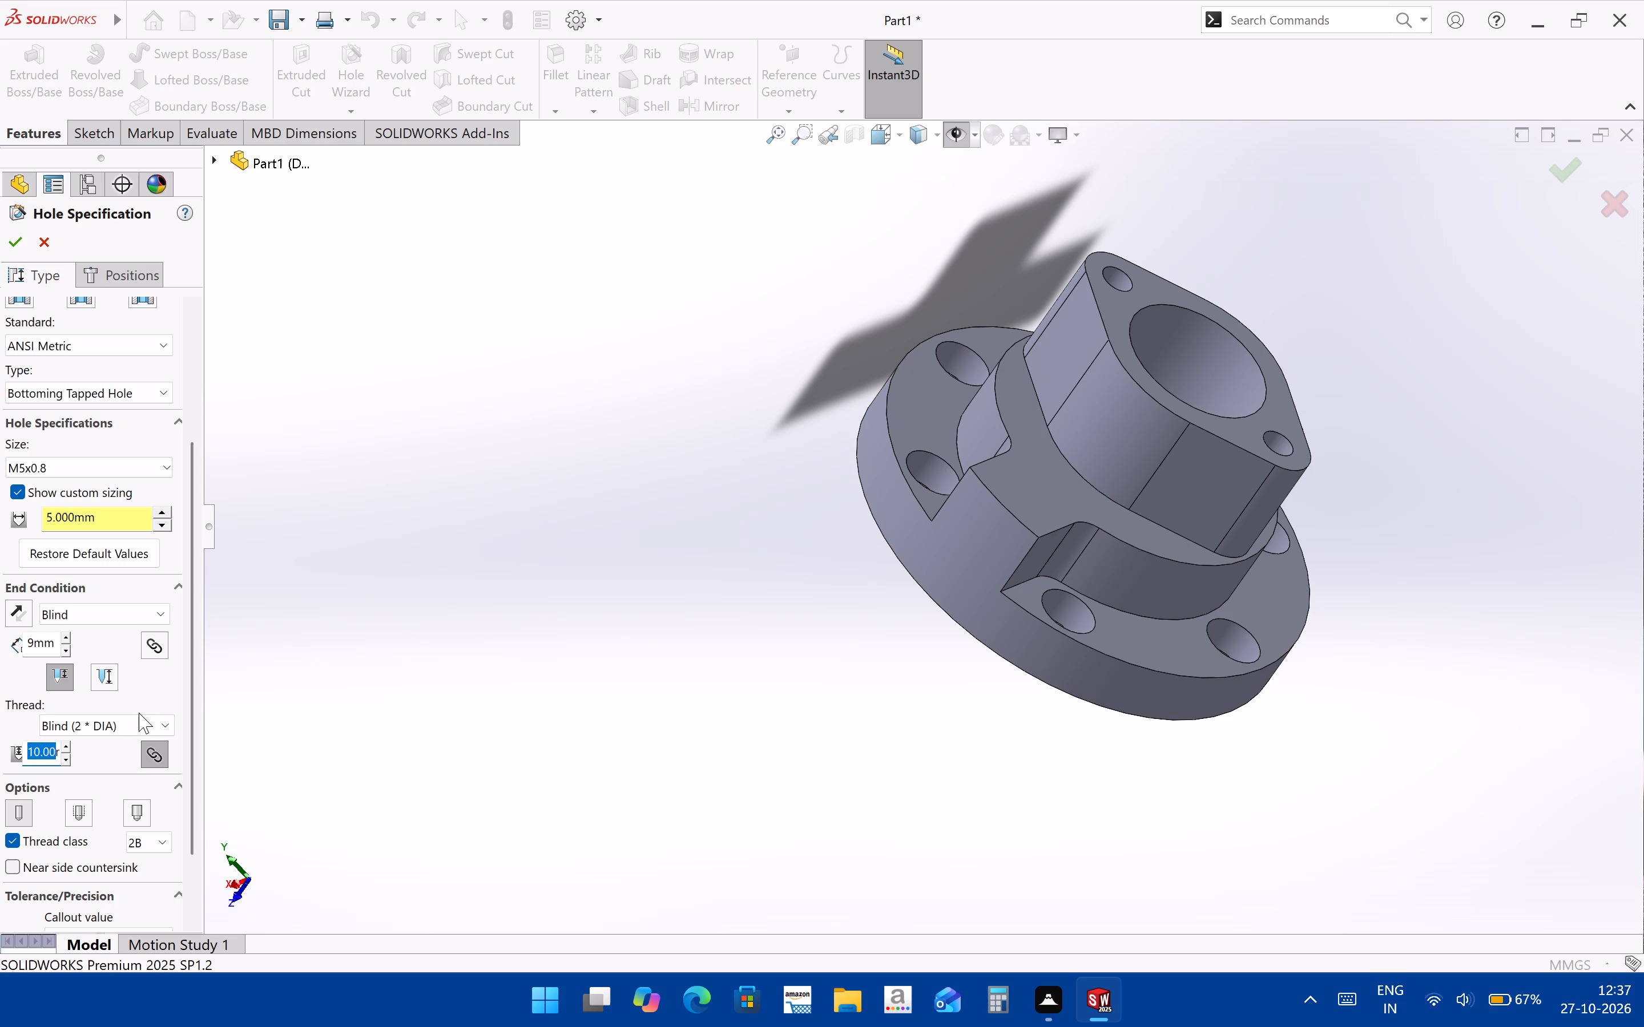
click(151, 719)
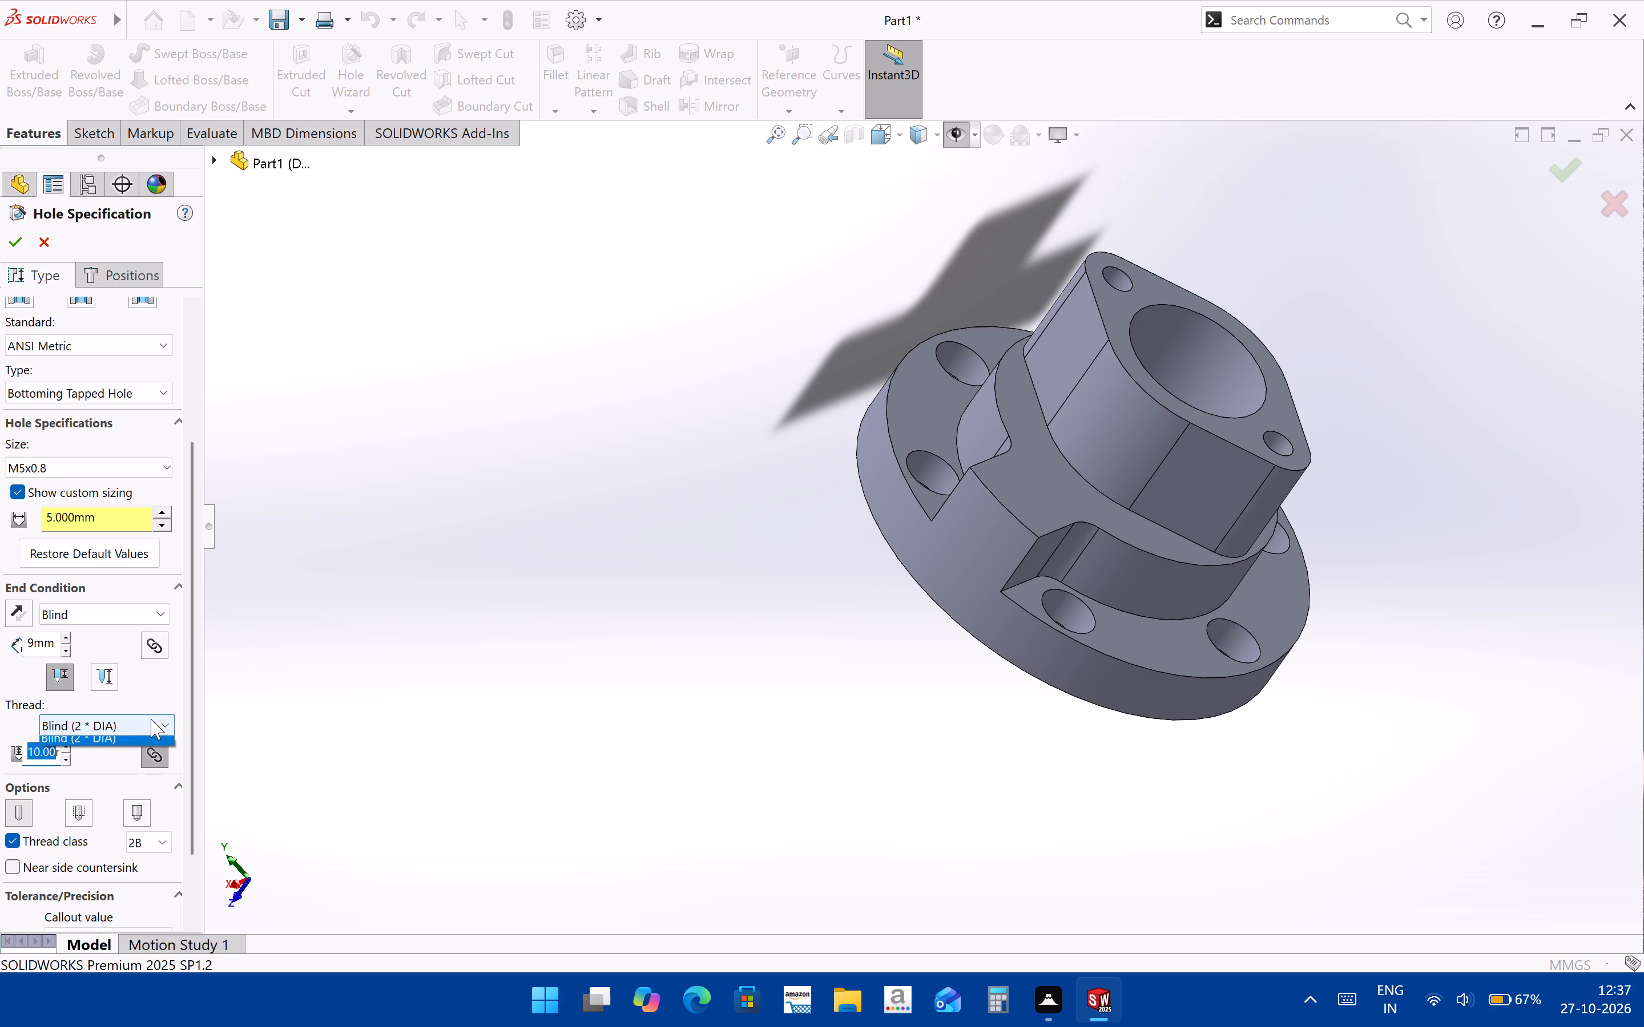
click(151, 719)
drag(55, 752, 50, 751)
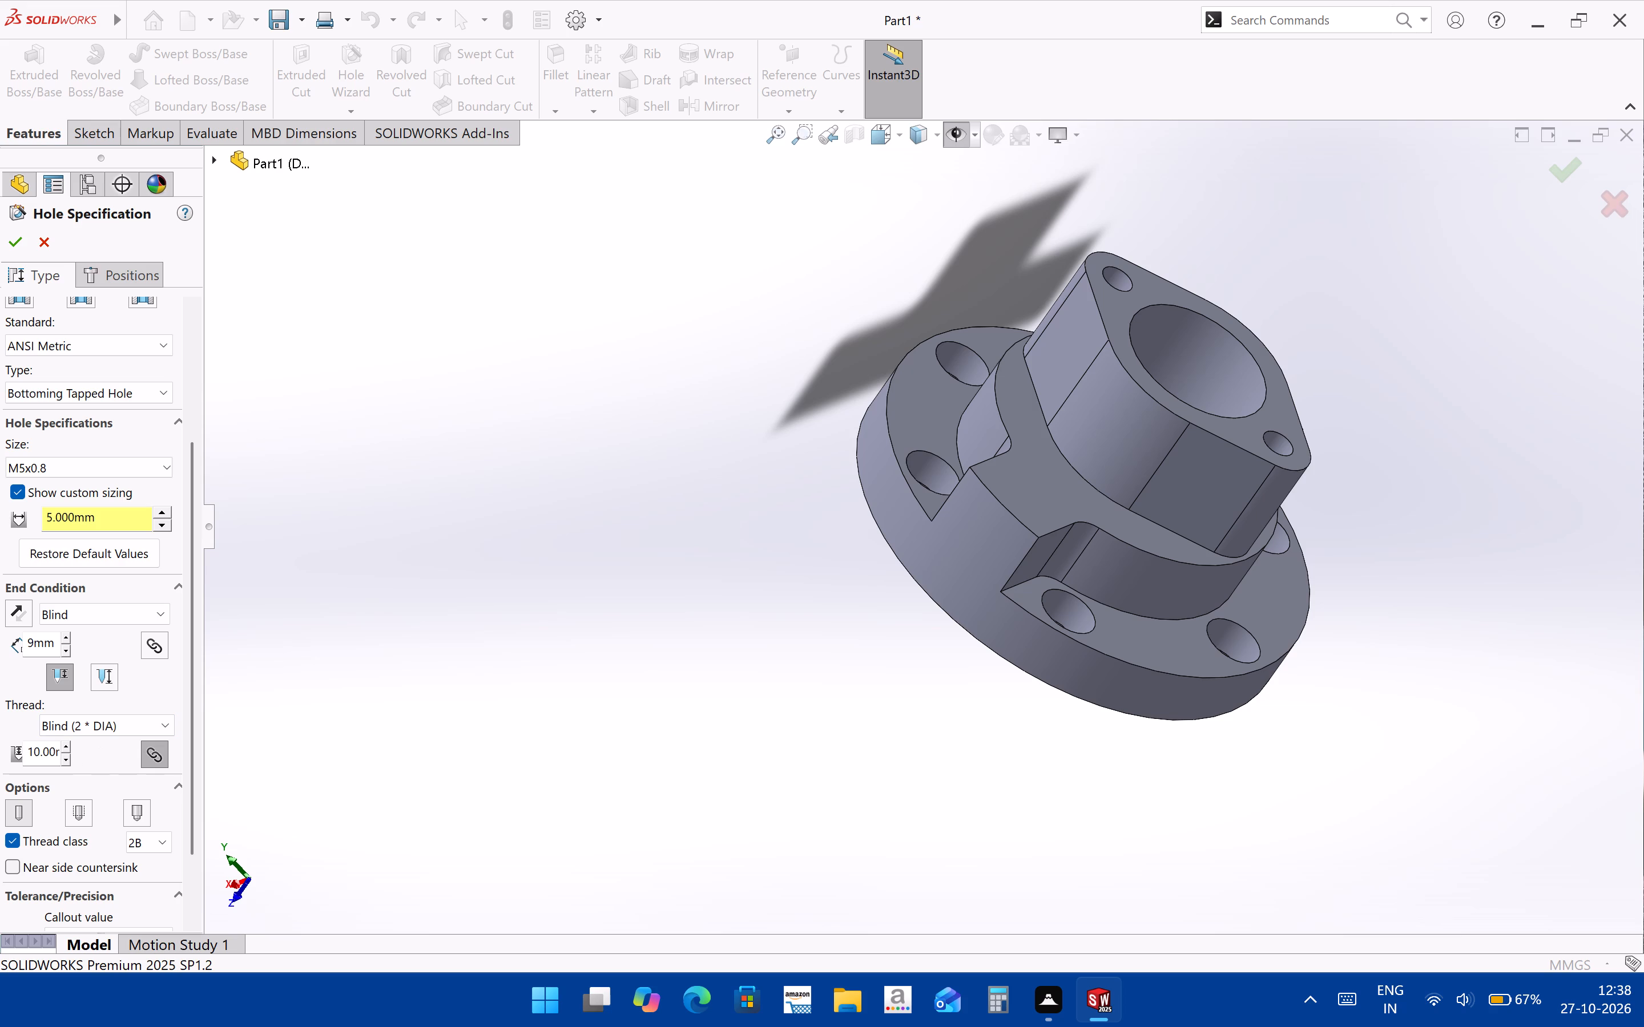
drag(50, 751, 25, 749)
key(BackSpace)
key(Right)
key(Left)
key(3)
click(458, 869)
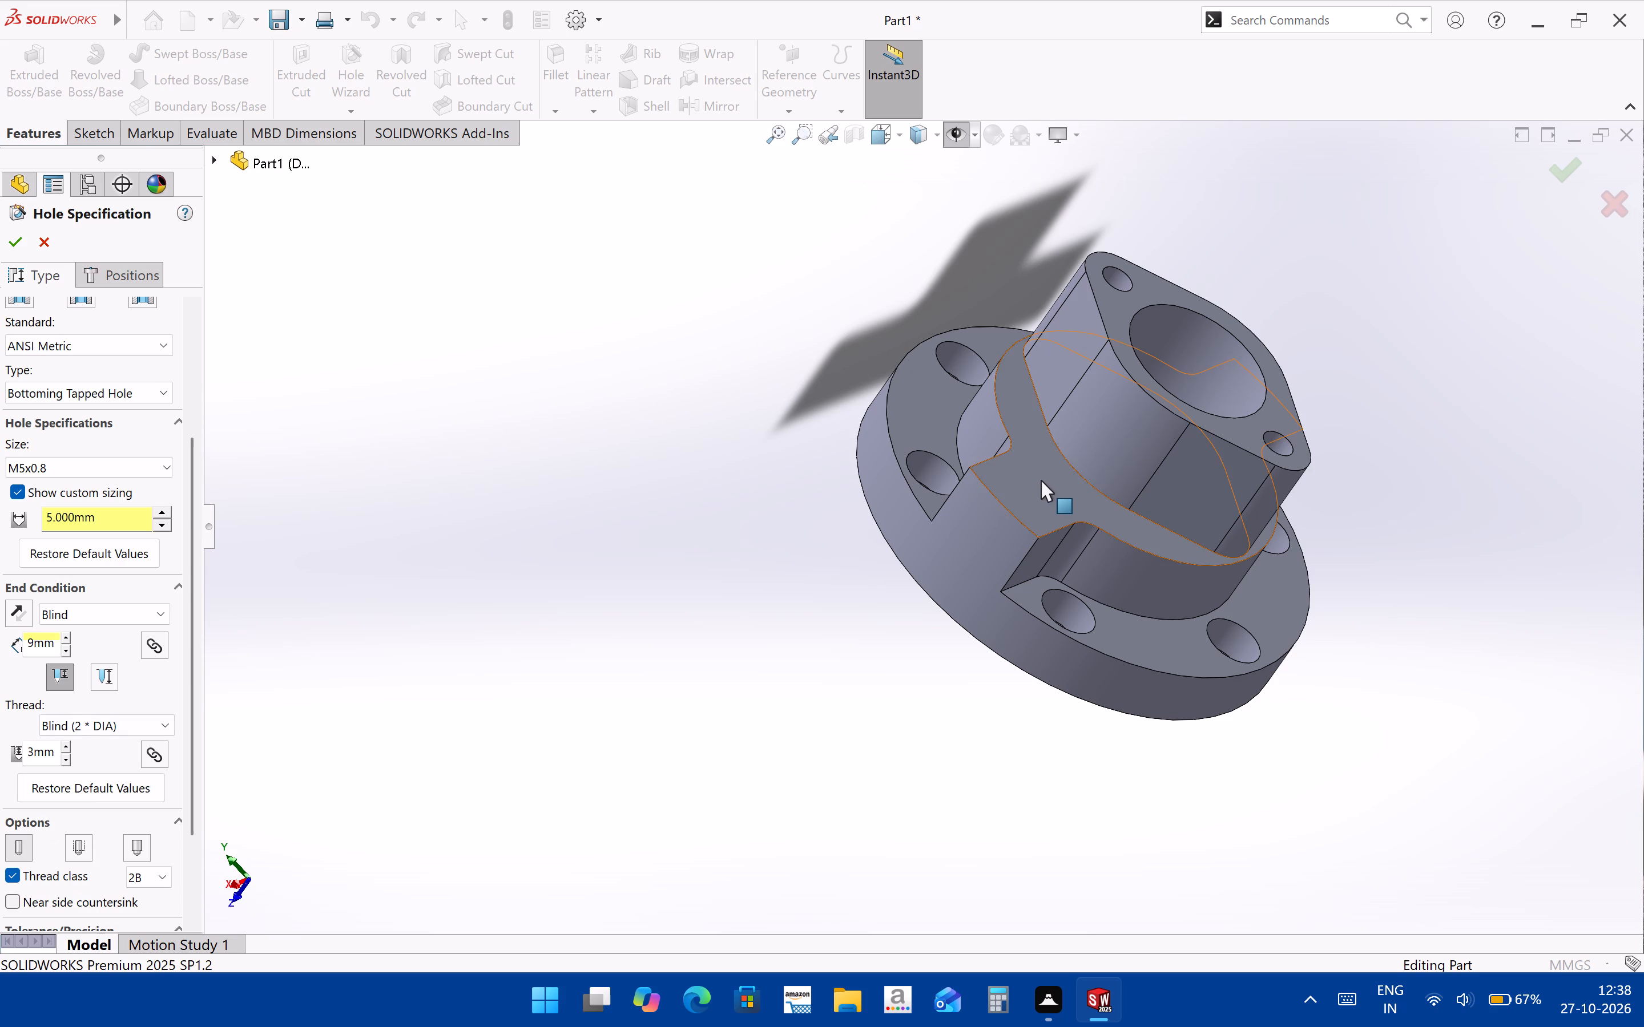
Turn off the thread class option for the tapped hole.
middle_drag(1037, 487, 961, 553)
click(976, 515)
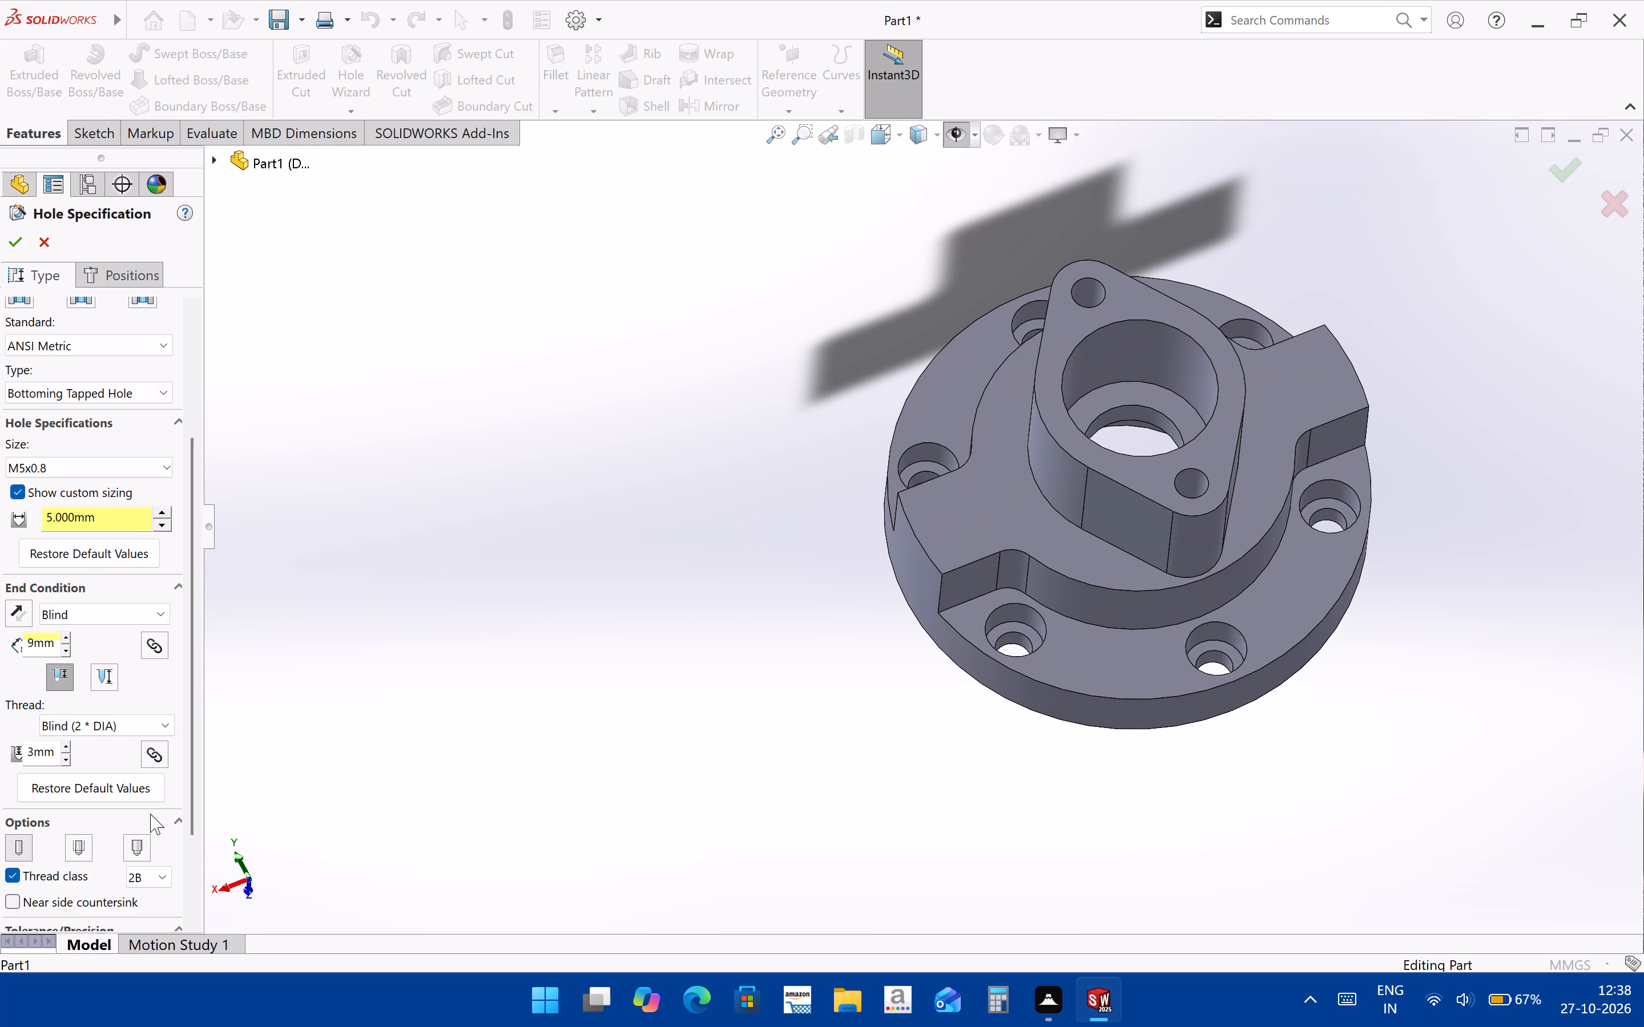
scroll(150, 814, down, 2)
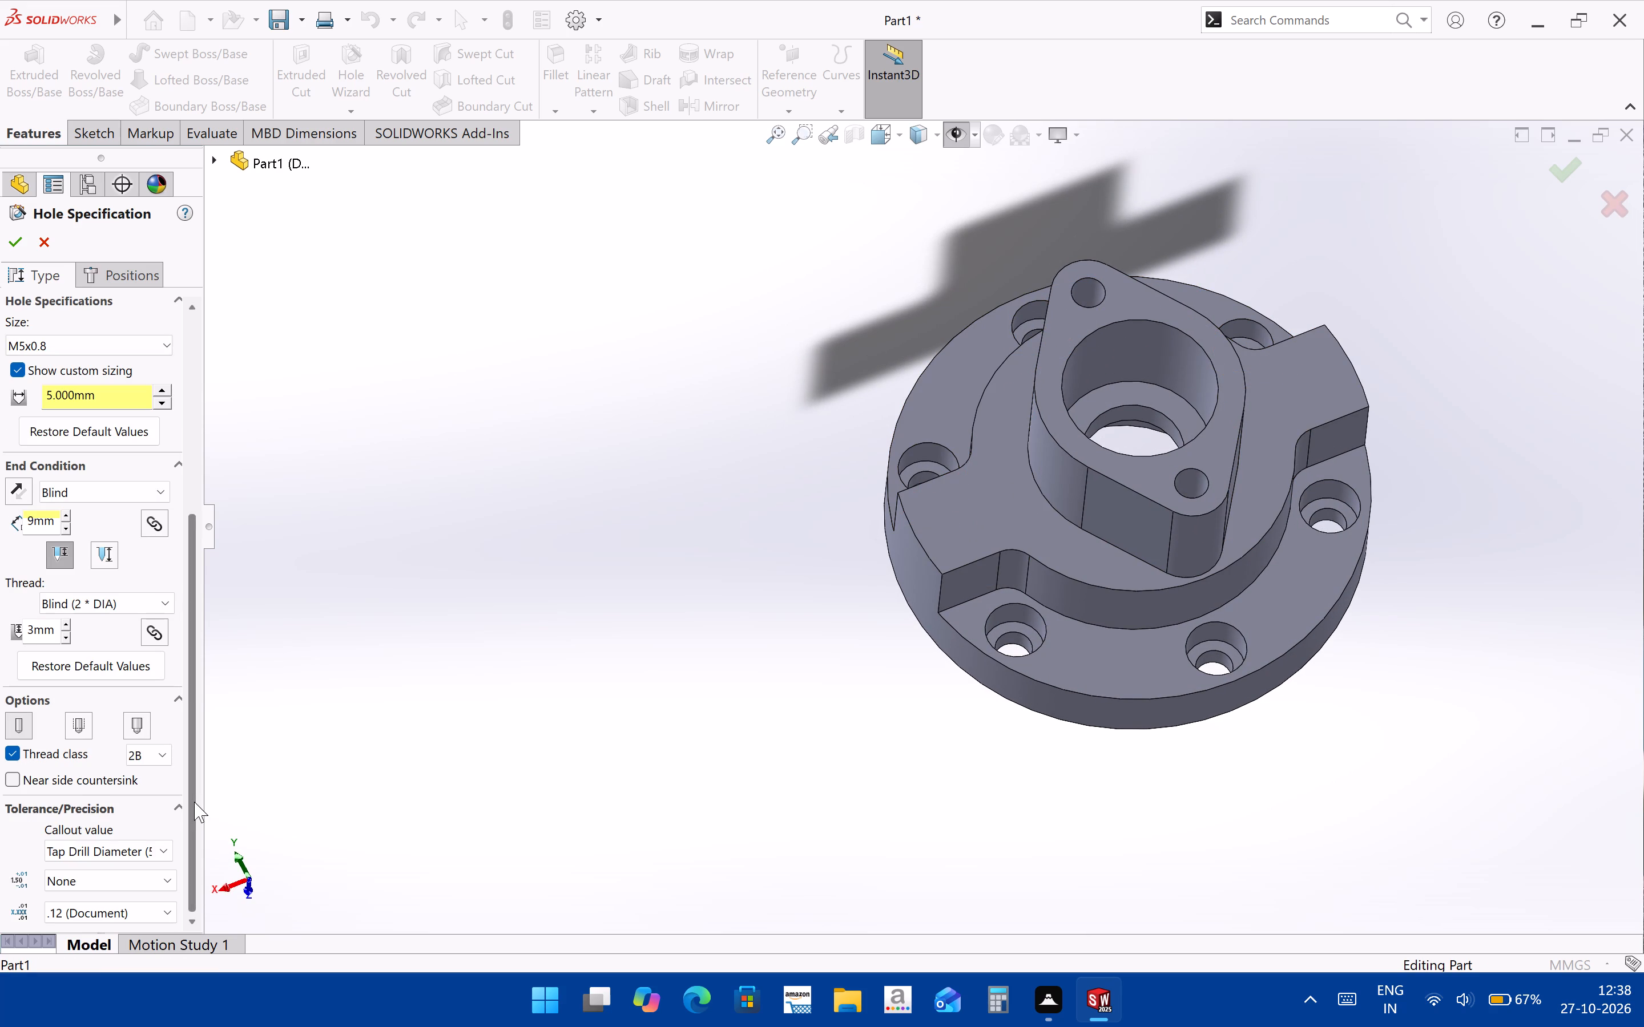
click(168, 755)
click(168, 755)
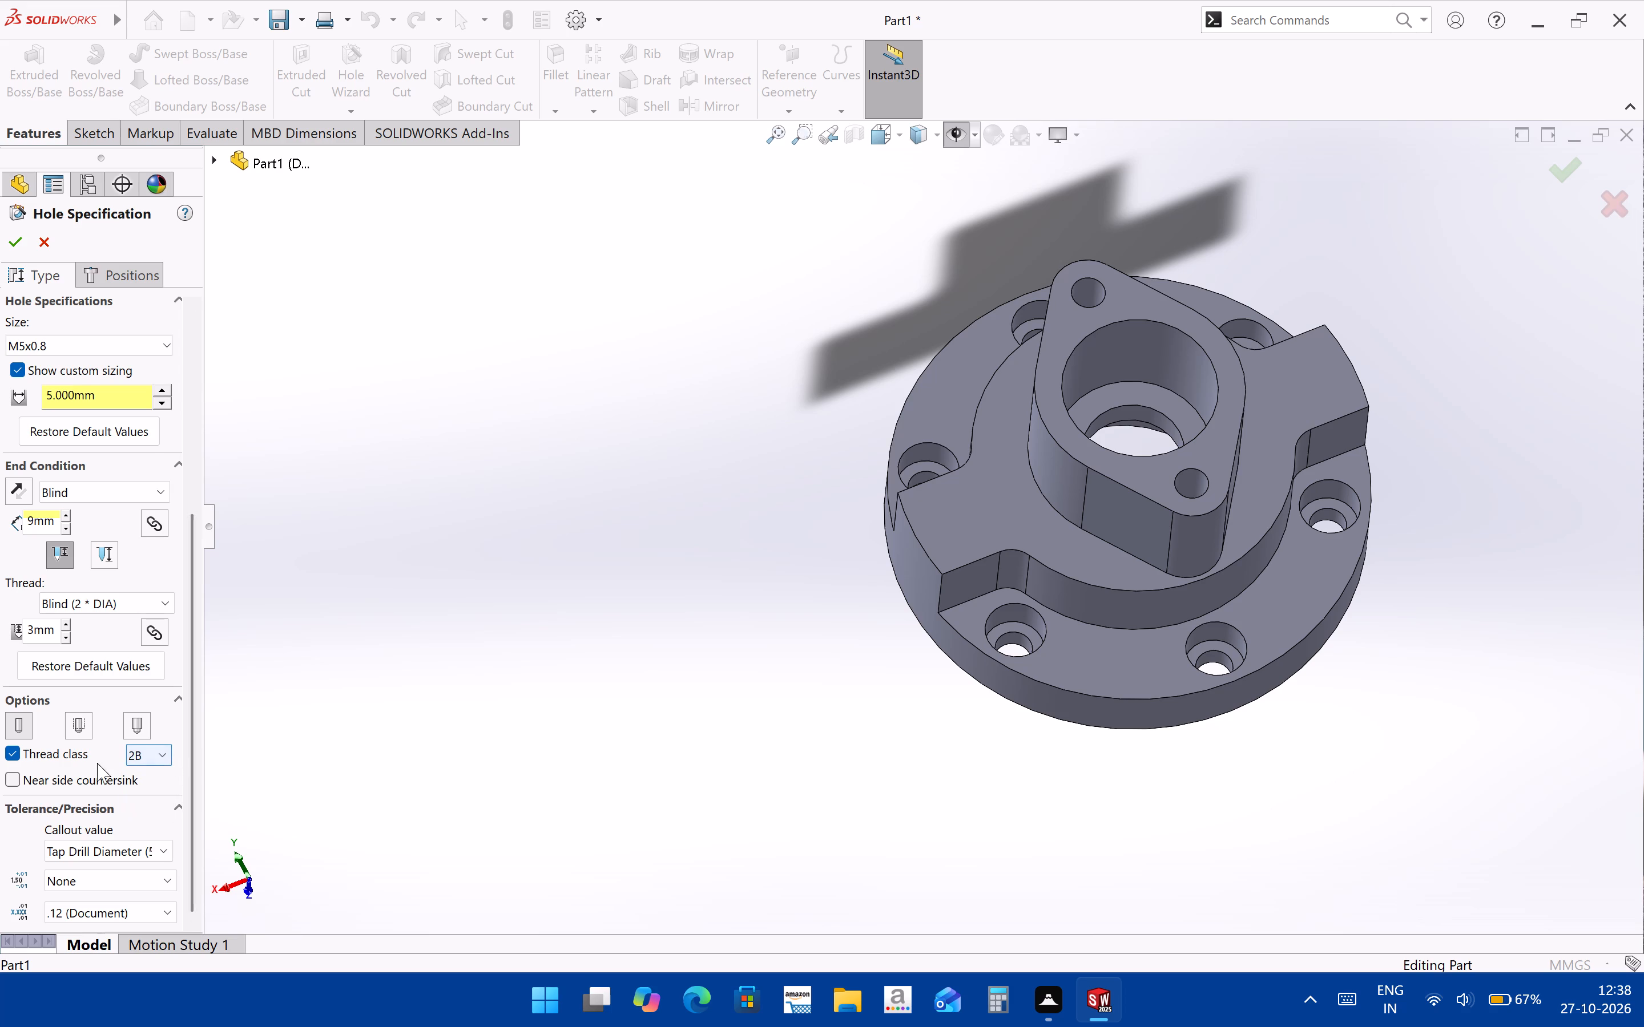
click(67, 757)
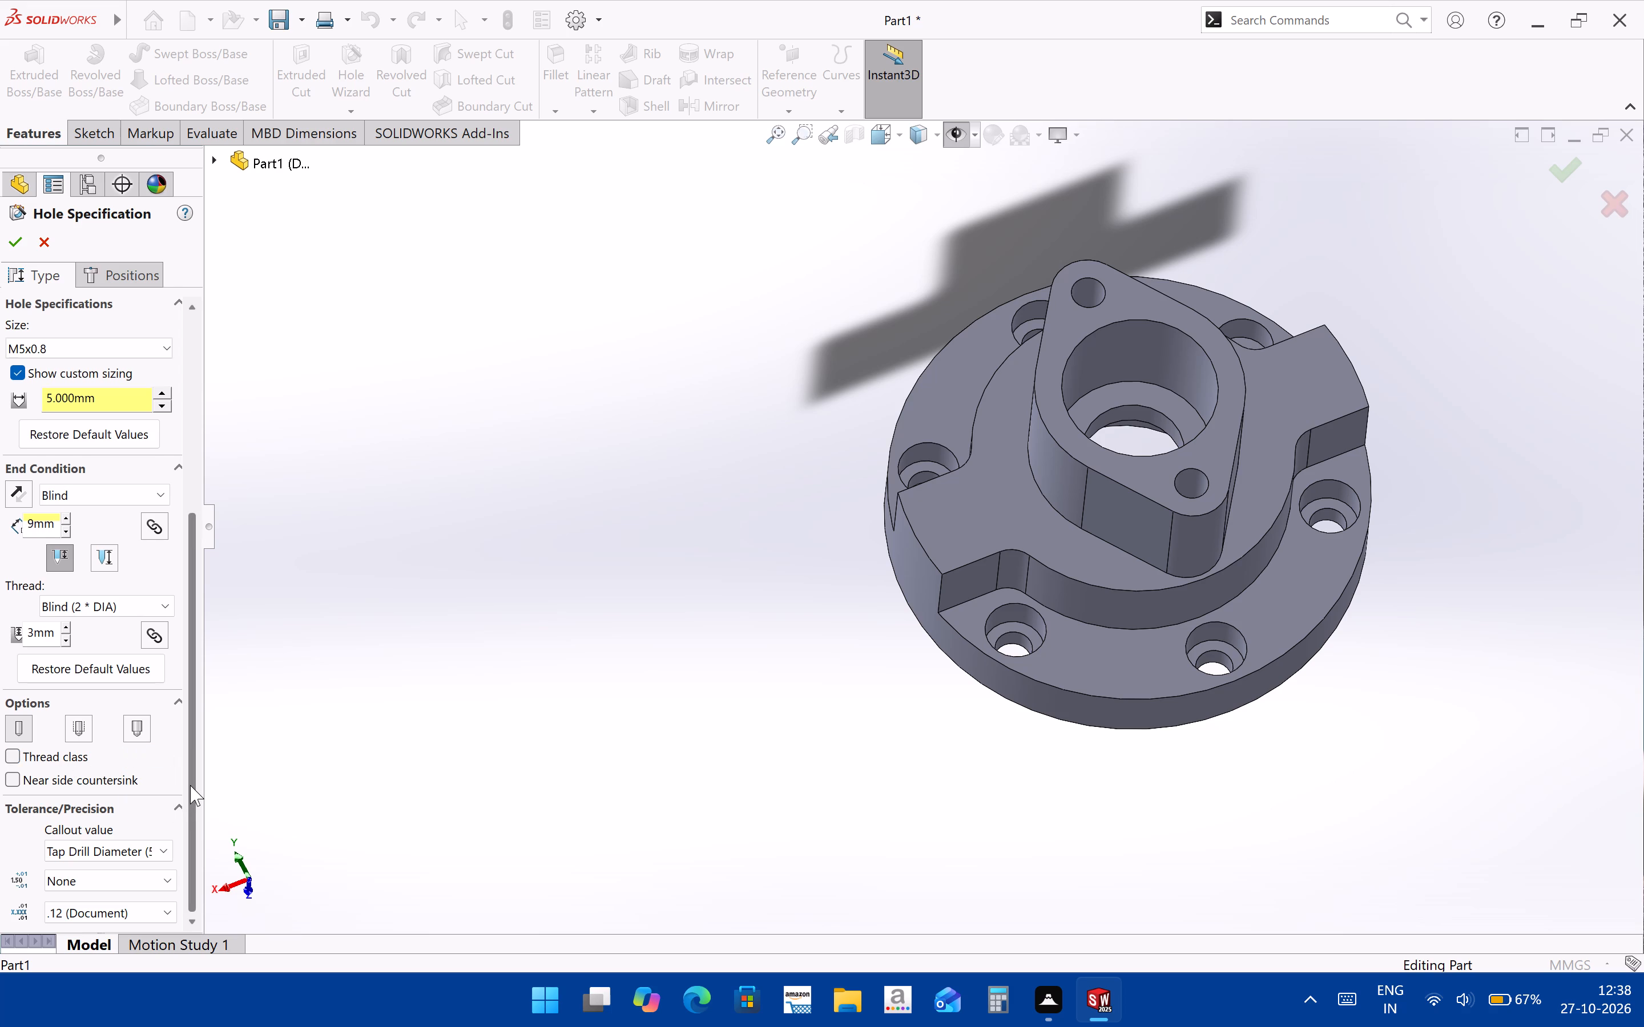
Place two tapped hole positions on the raised flange face, level with the origin, about 45 mm and 41 mm to either side.
drag(191, 785, 194, 836)
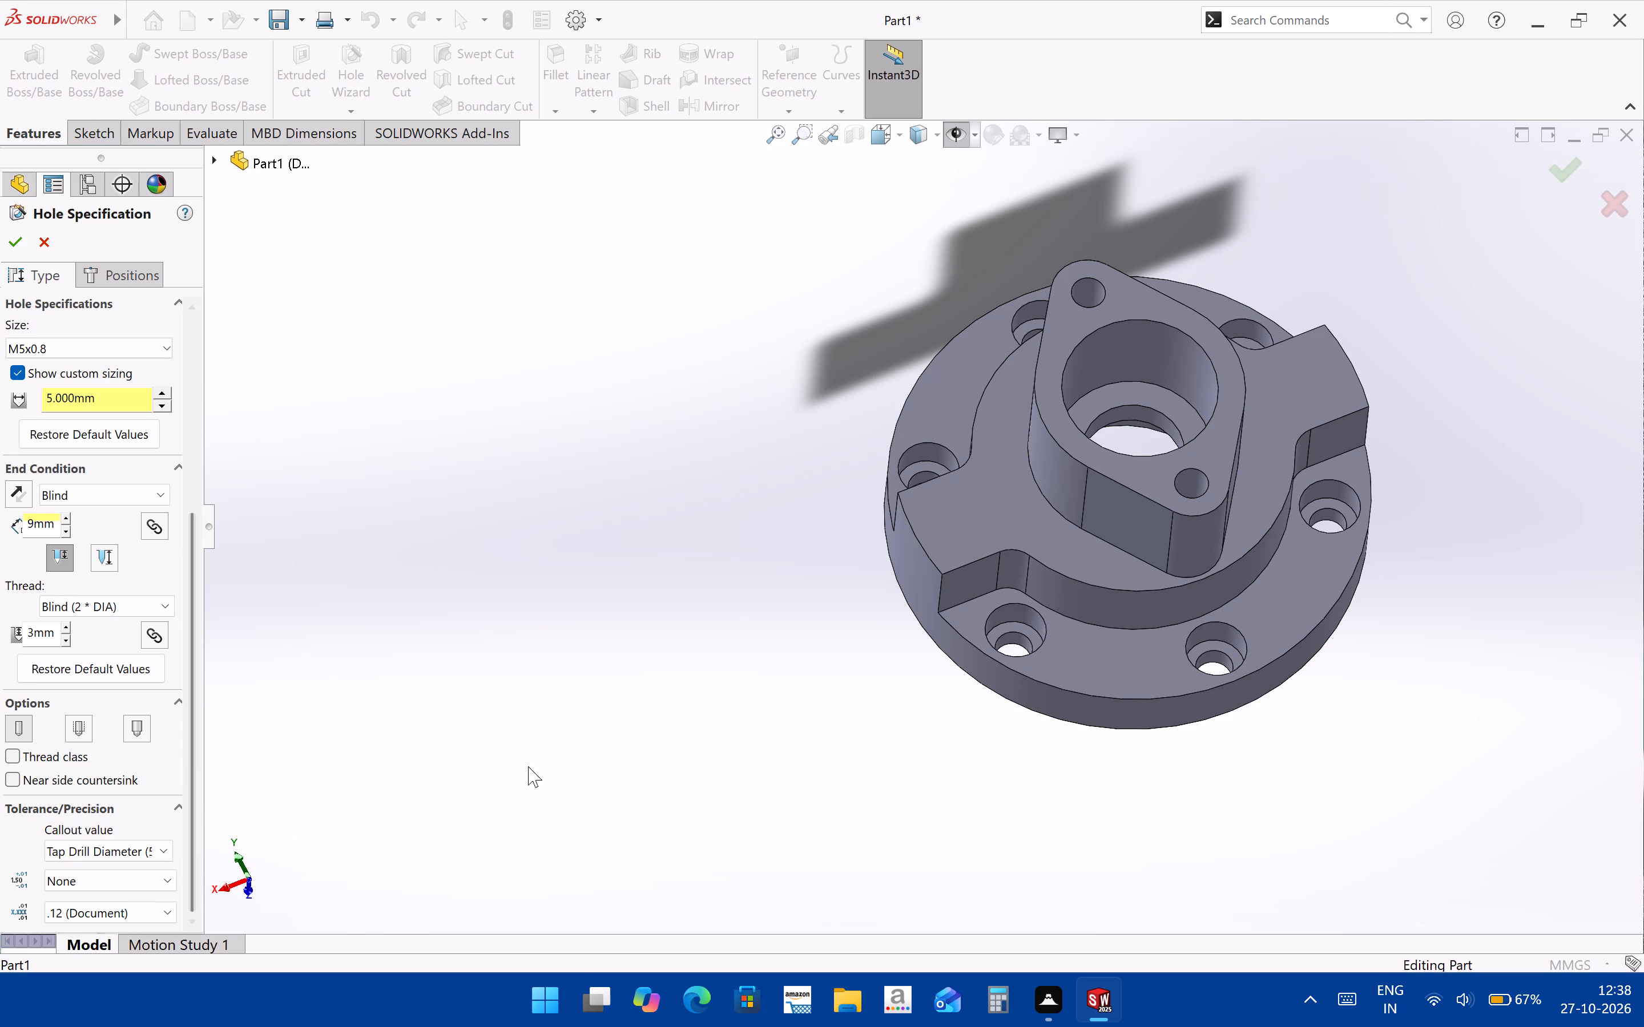
click(18, 242)
click(964, 510)
click(959, 489)
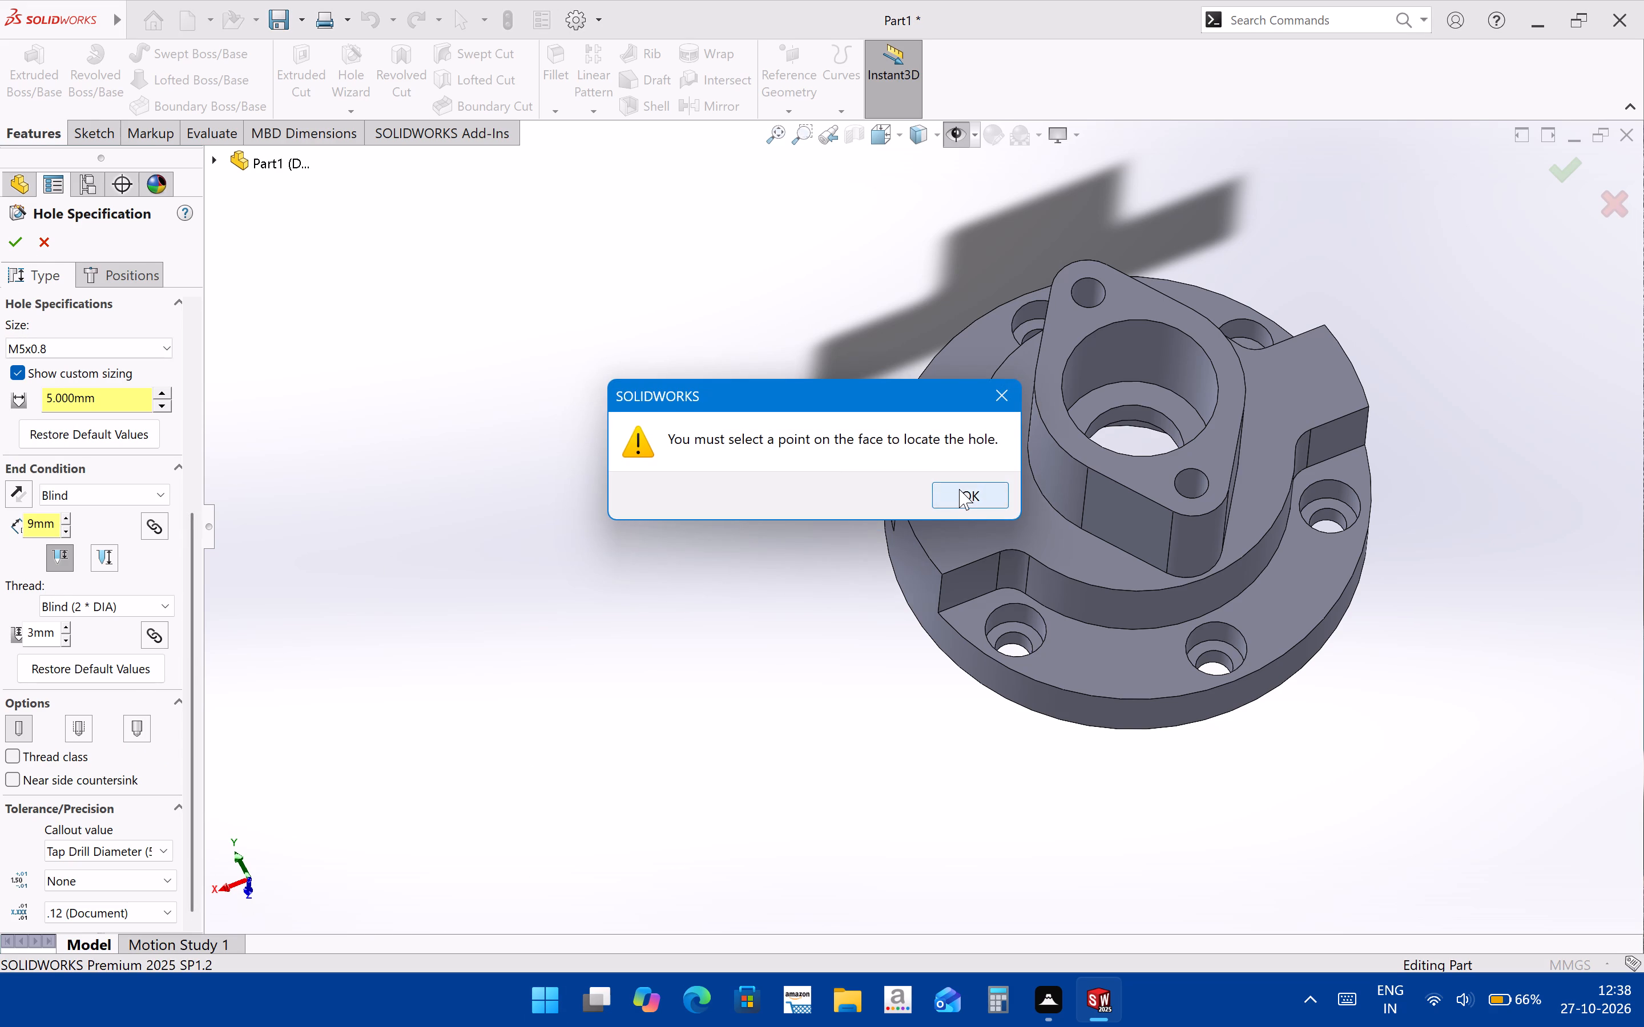
click(974, 510)
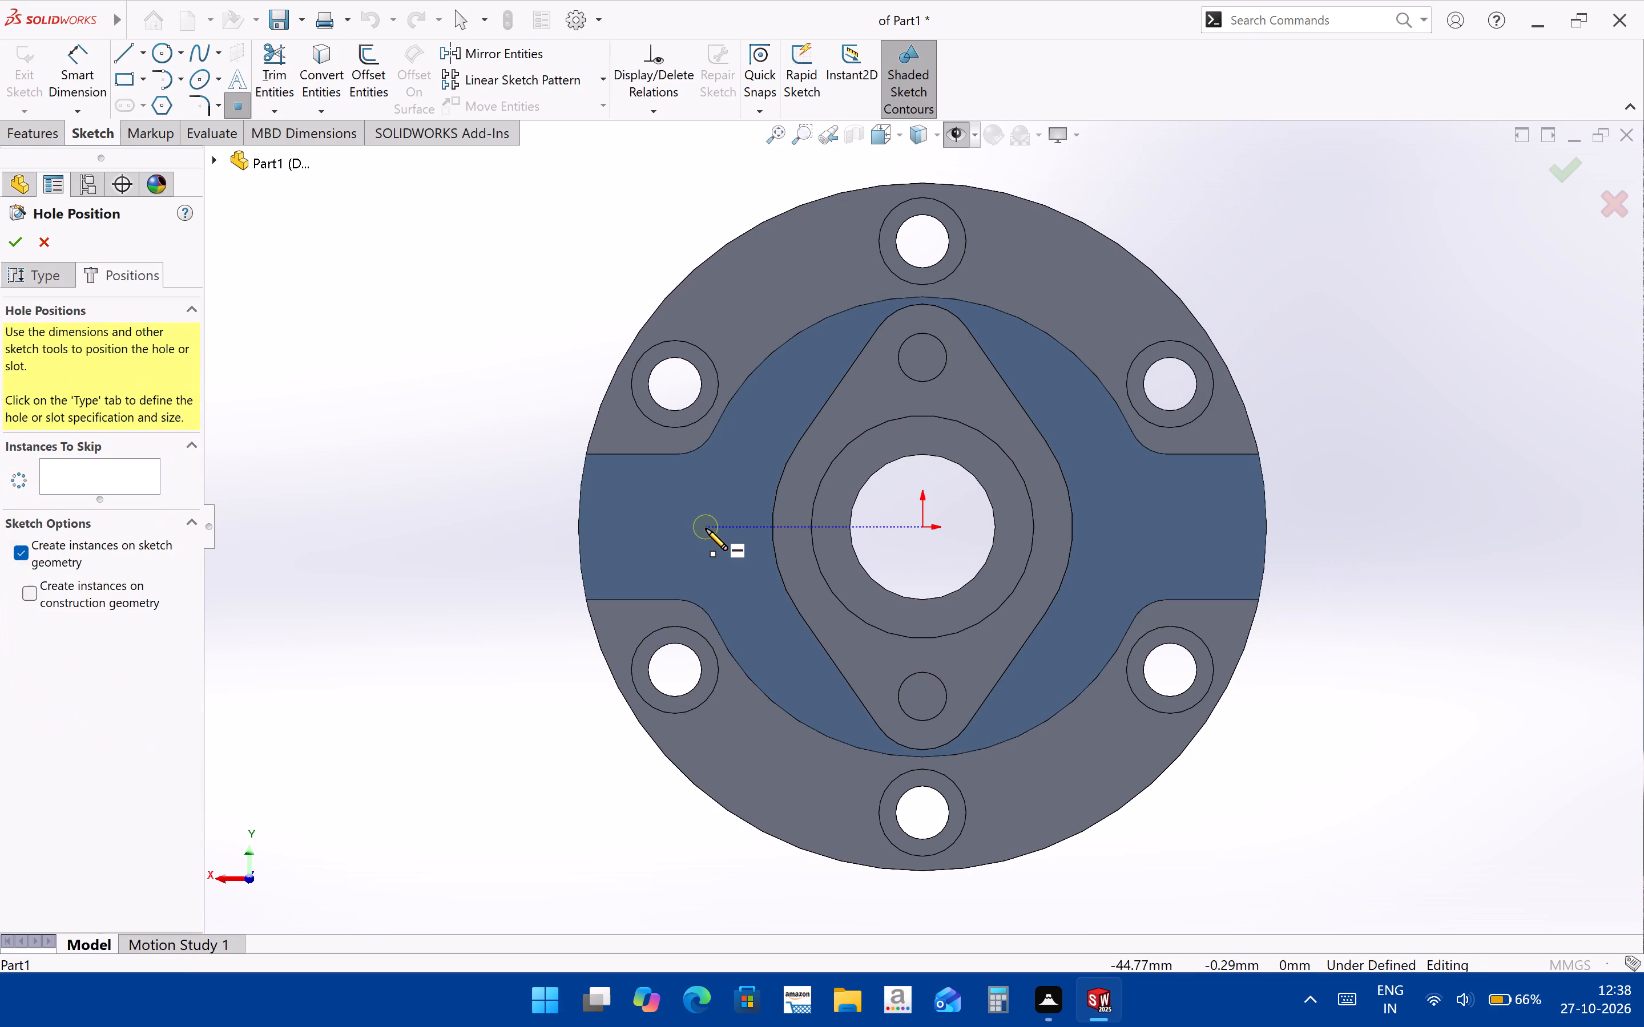
click(706, 528)
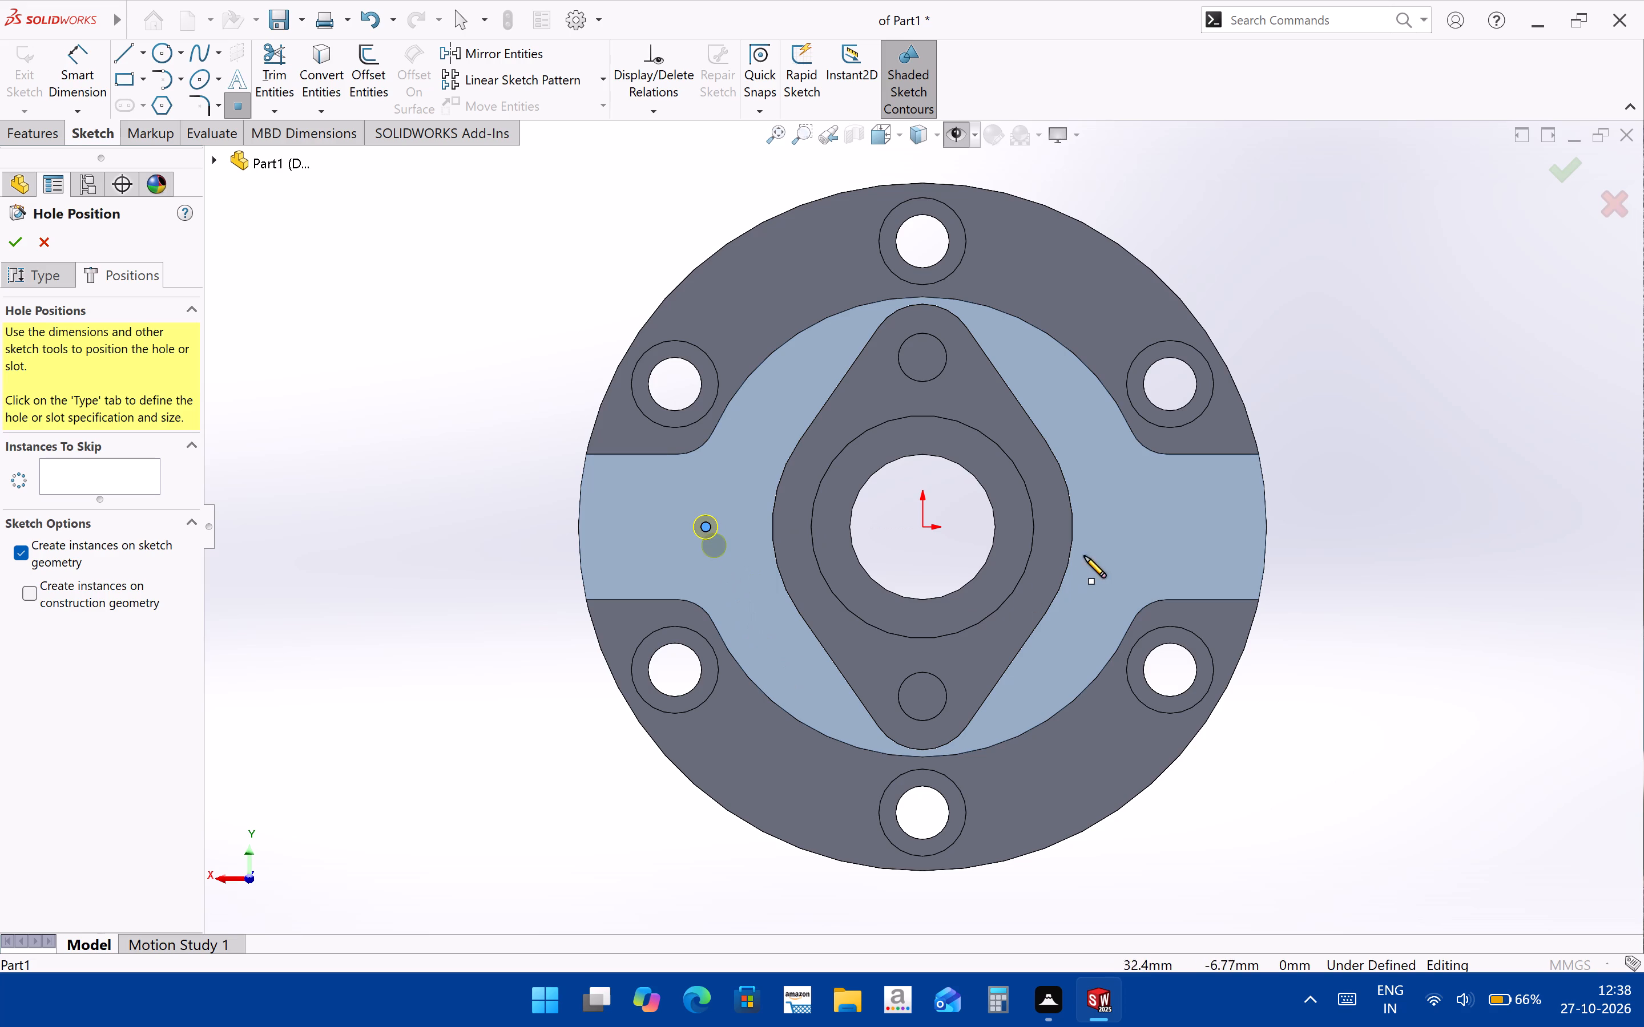
click(1123, 529)
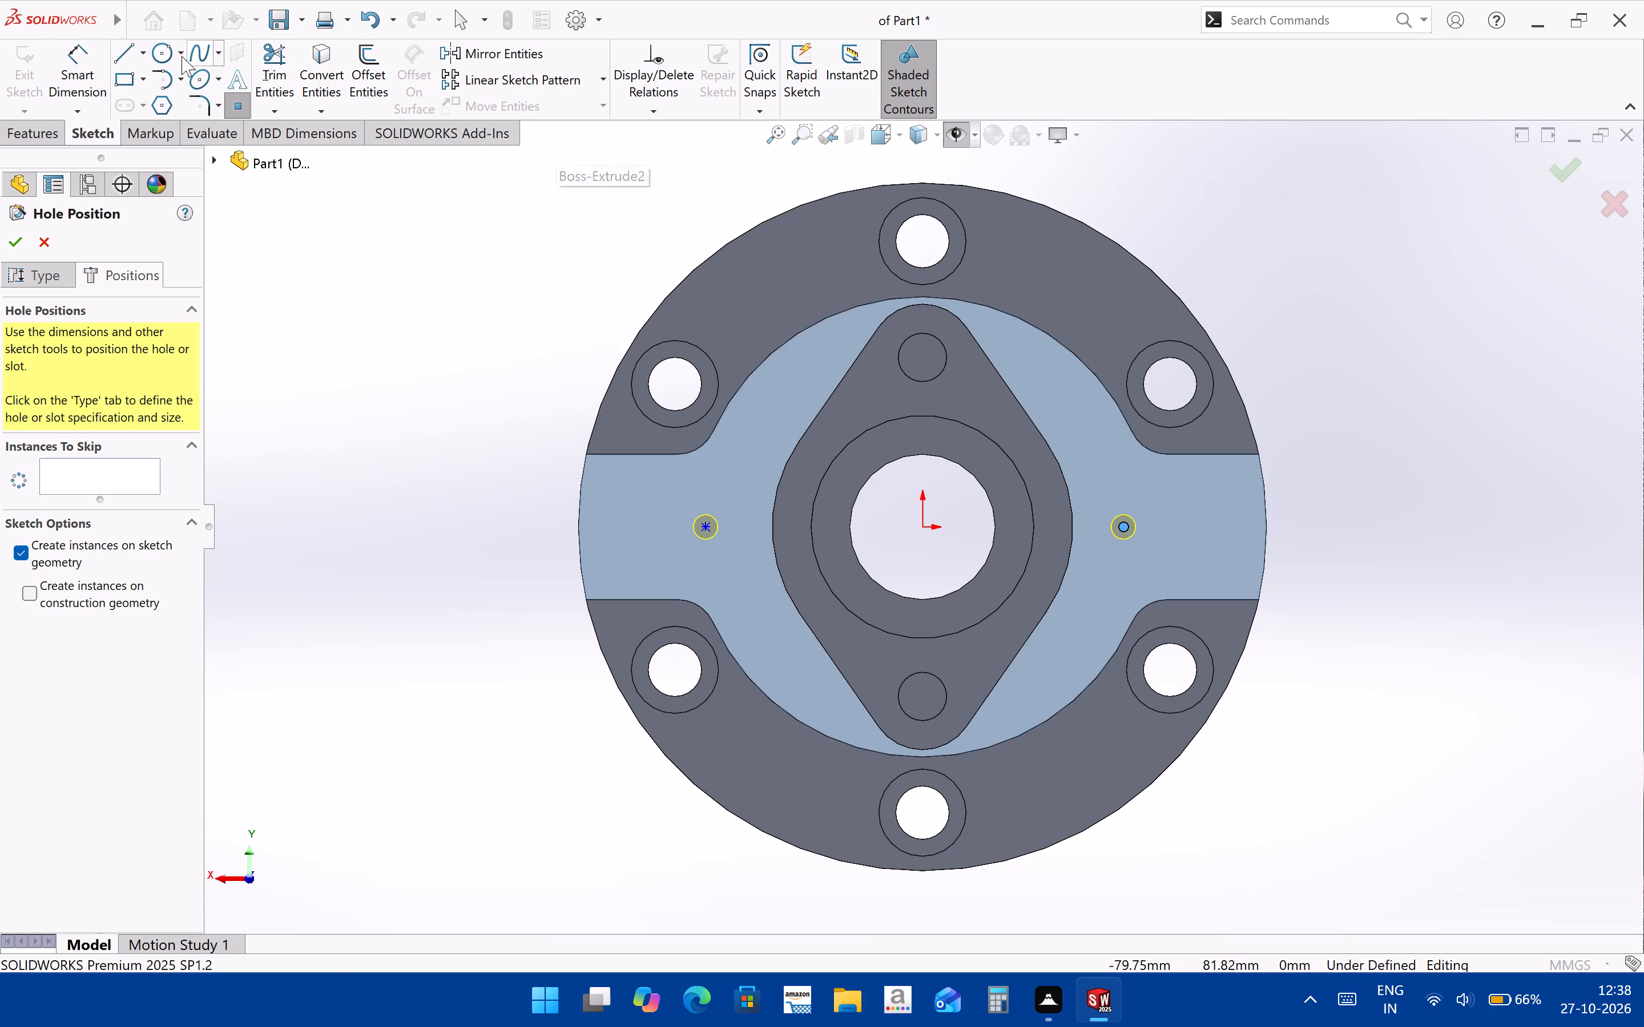
Dimension the first hole point from the origin along the horizontal centerline at 92/2 (46 mm).
click(77, 54)
click(707, 527)
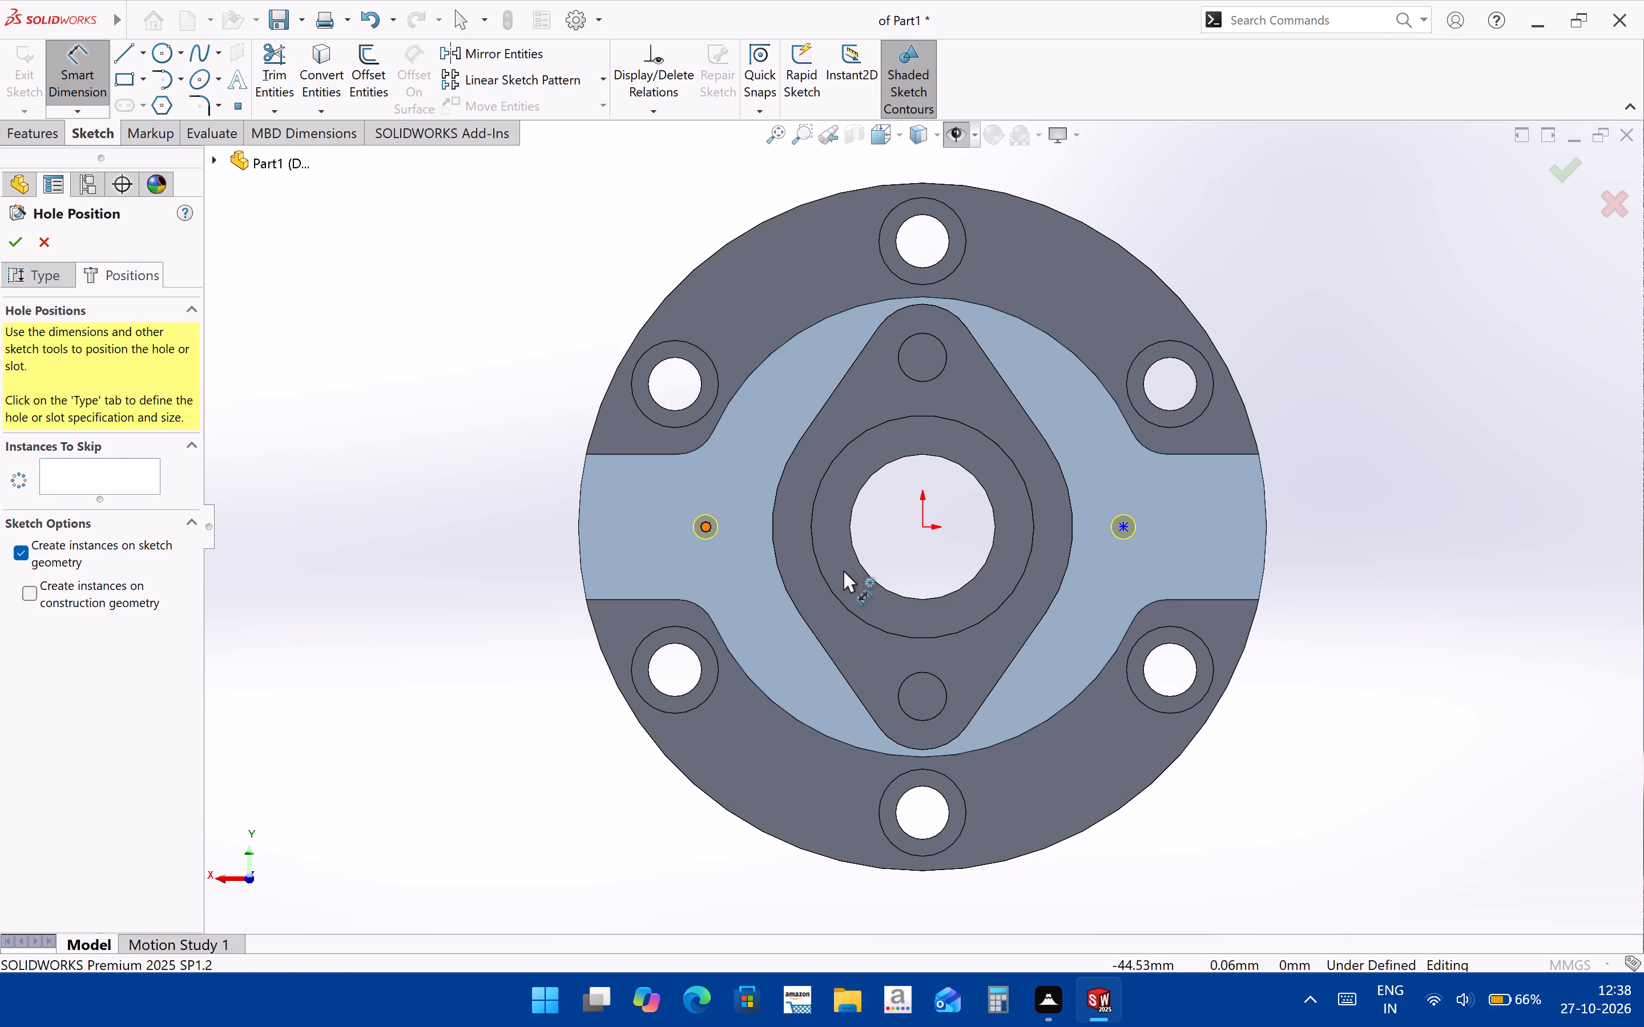
click(922, 529)
click(887, 597)
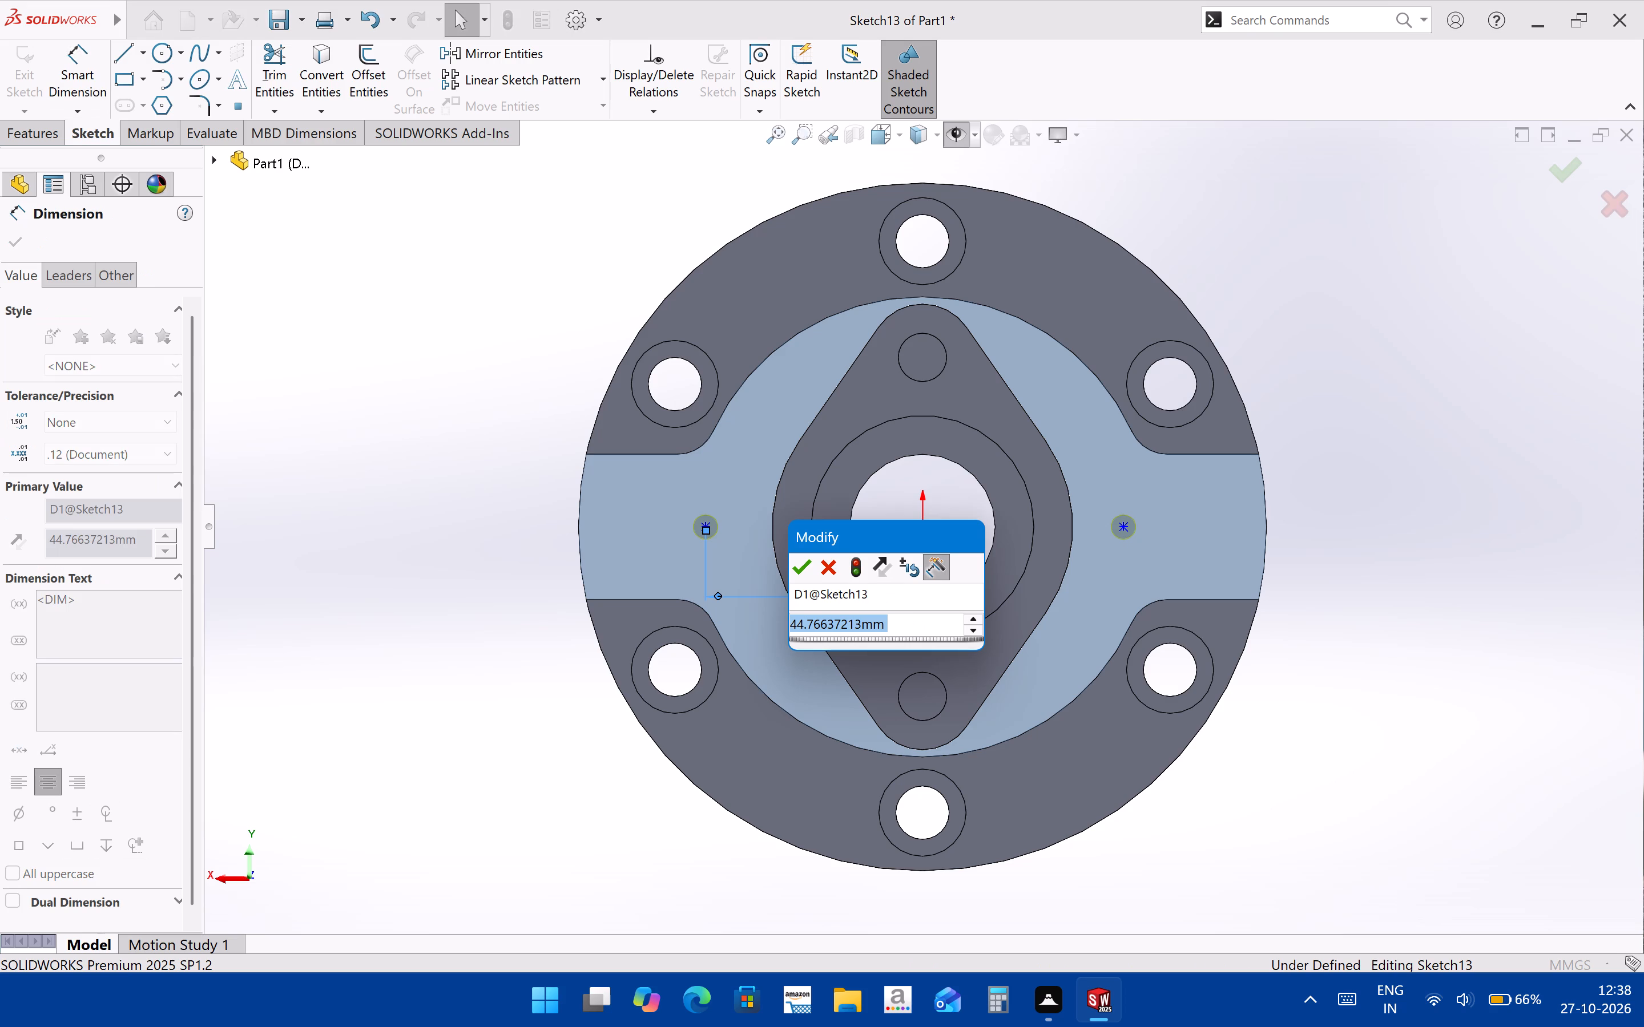
text(92/2)
key(Return)
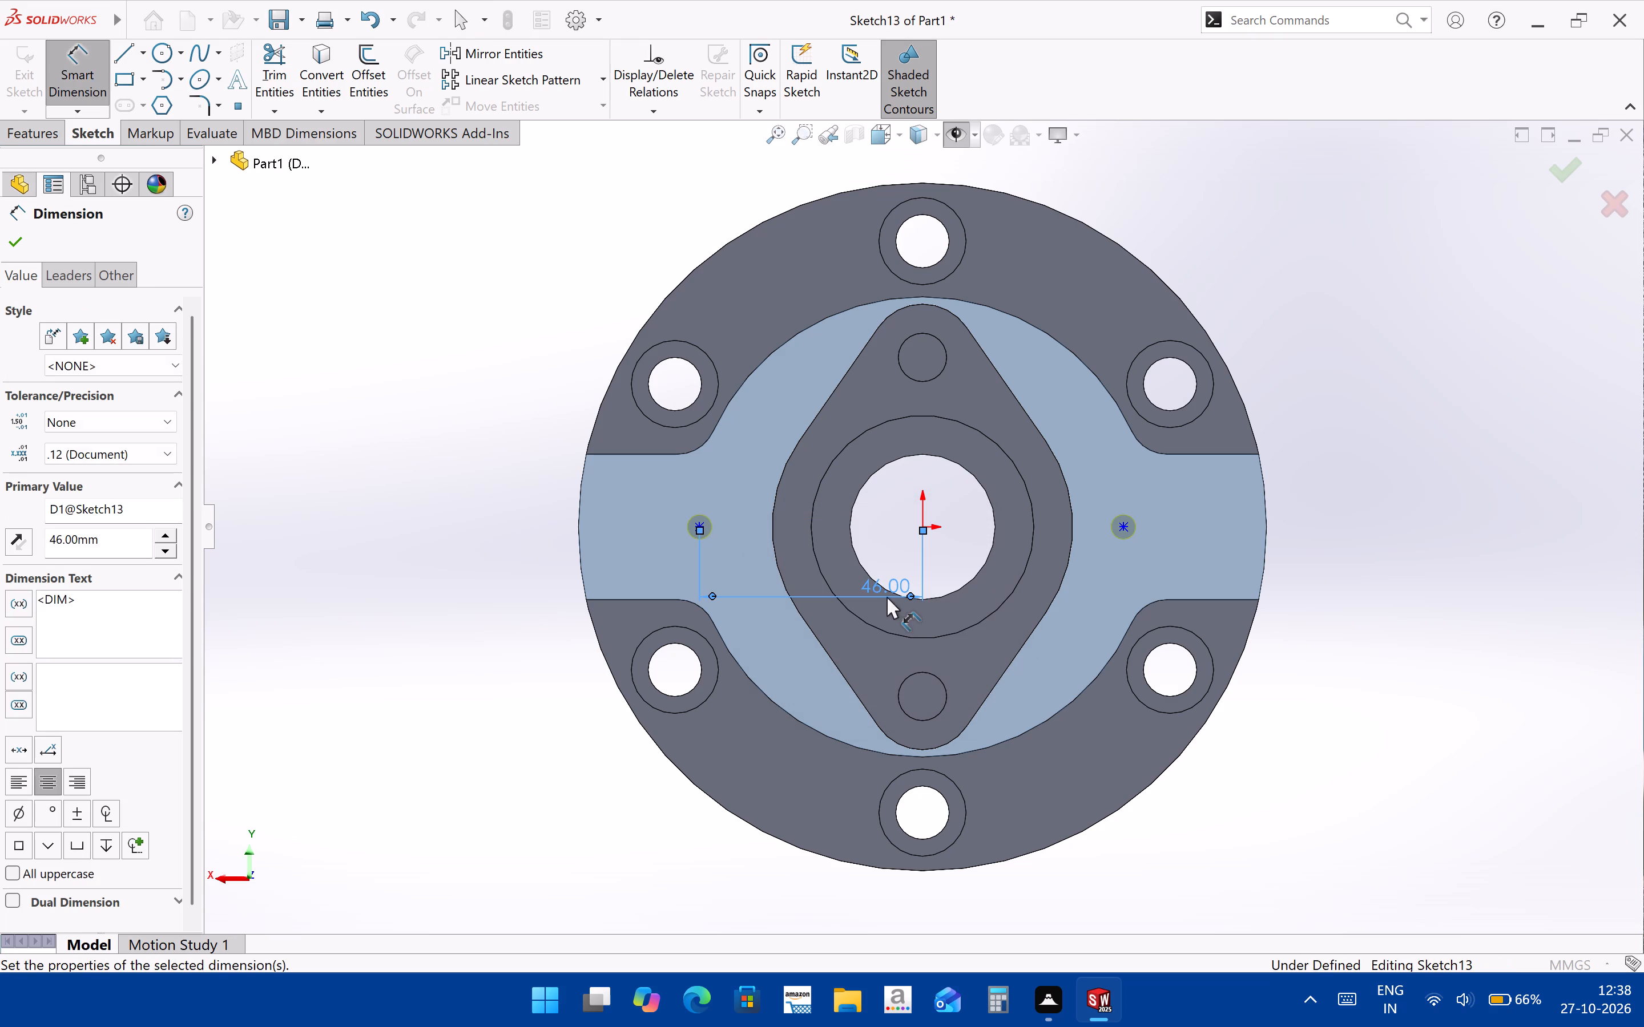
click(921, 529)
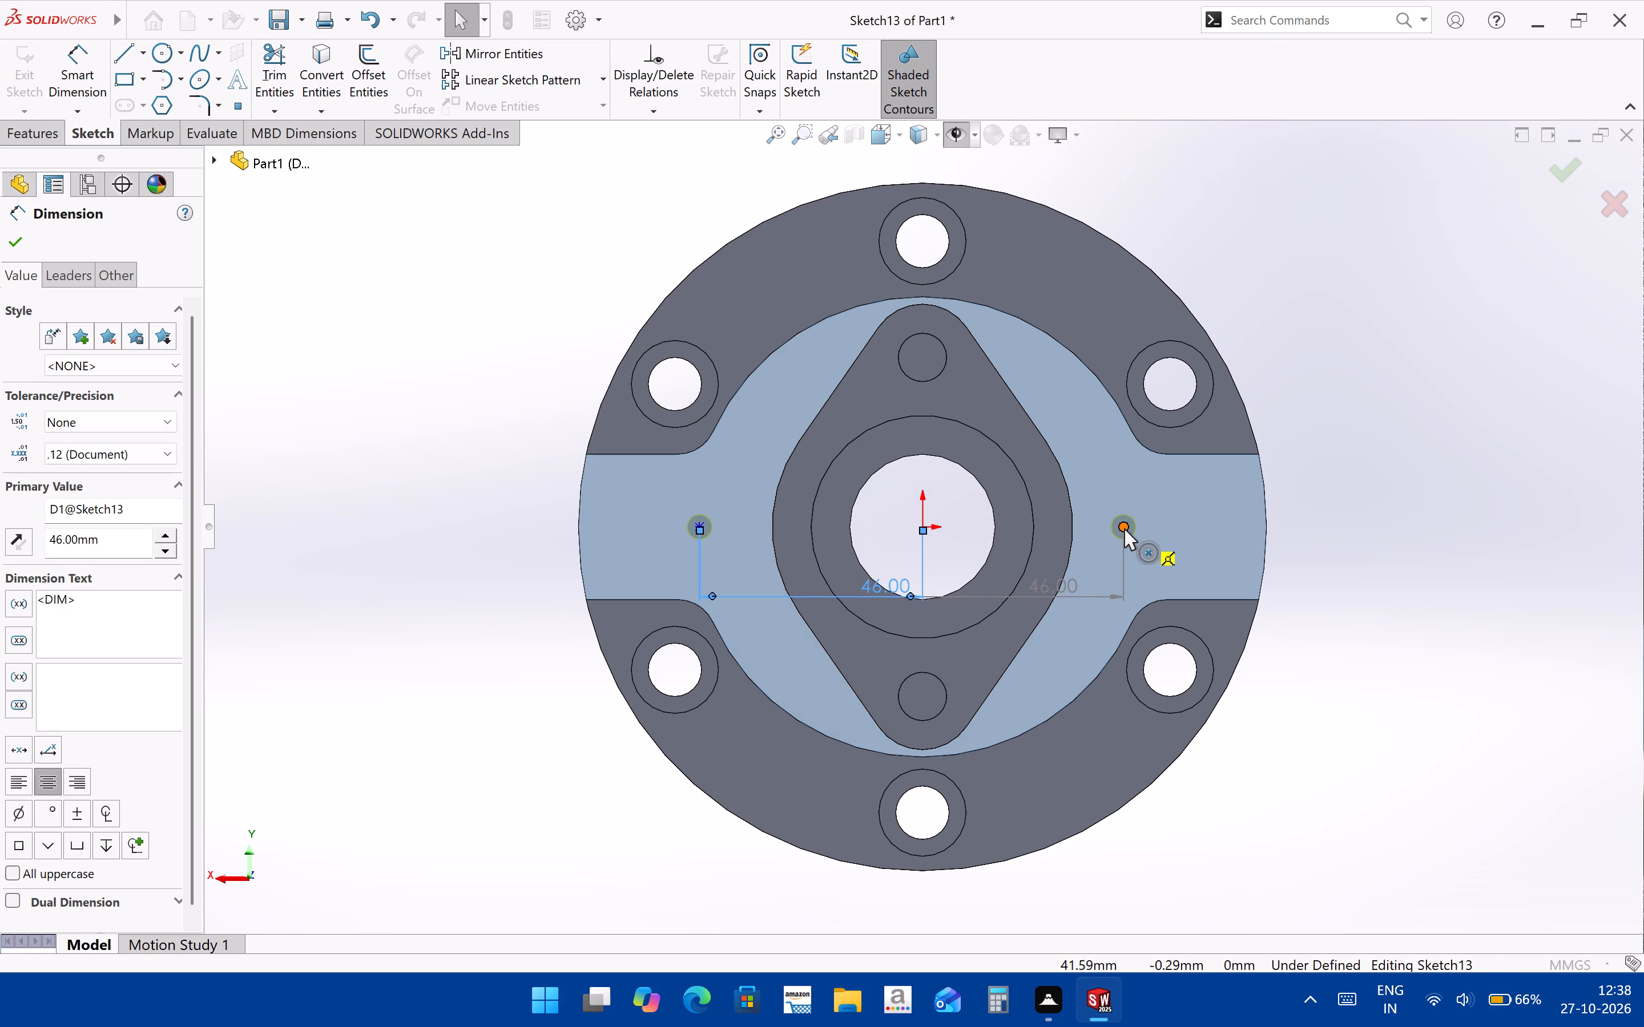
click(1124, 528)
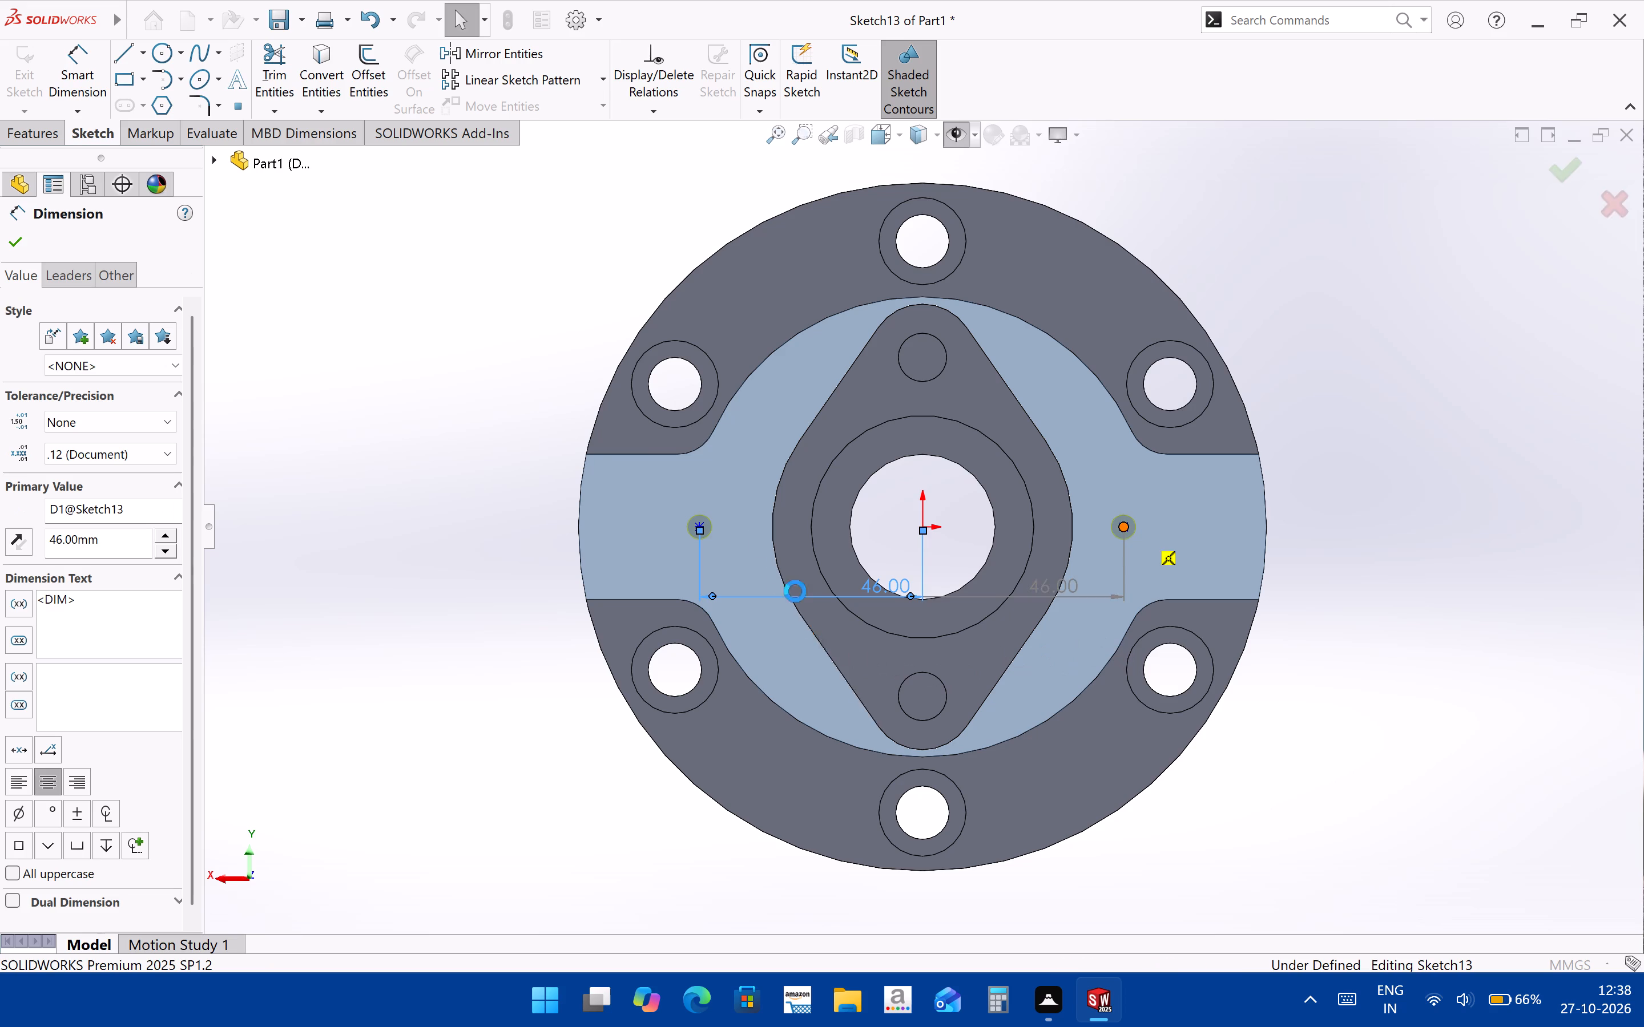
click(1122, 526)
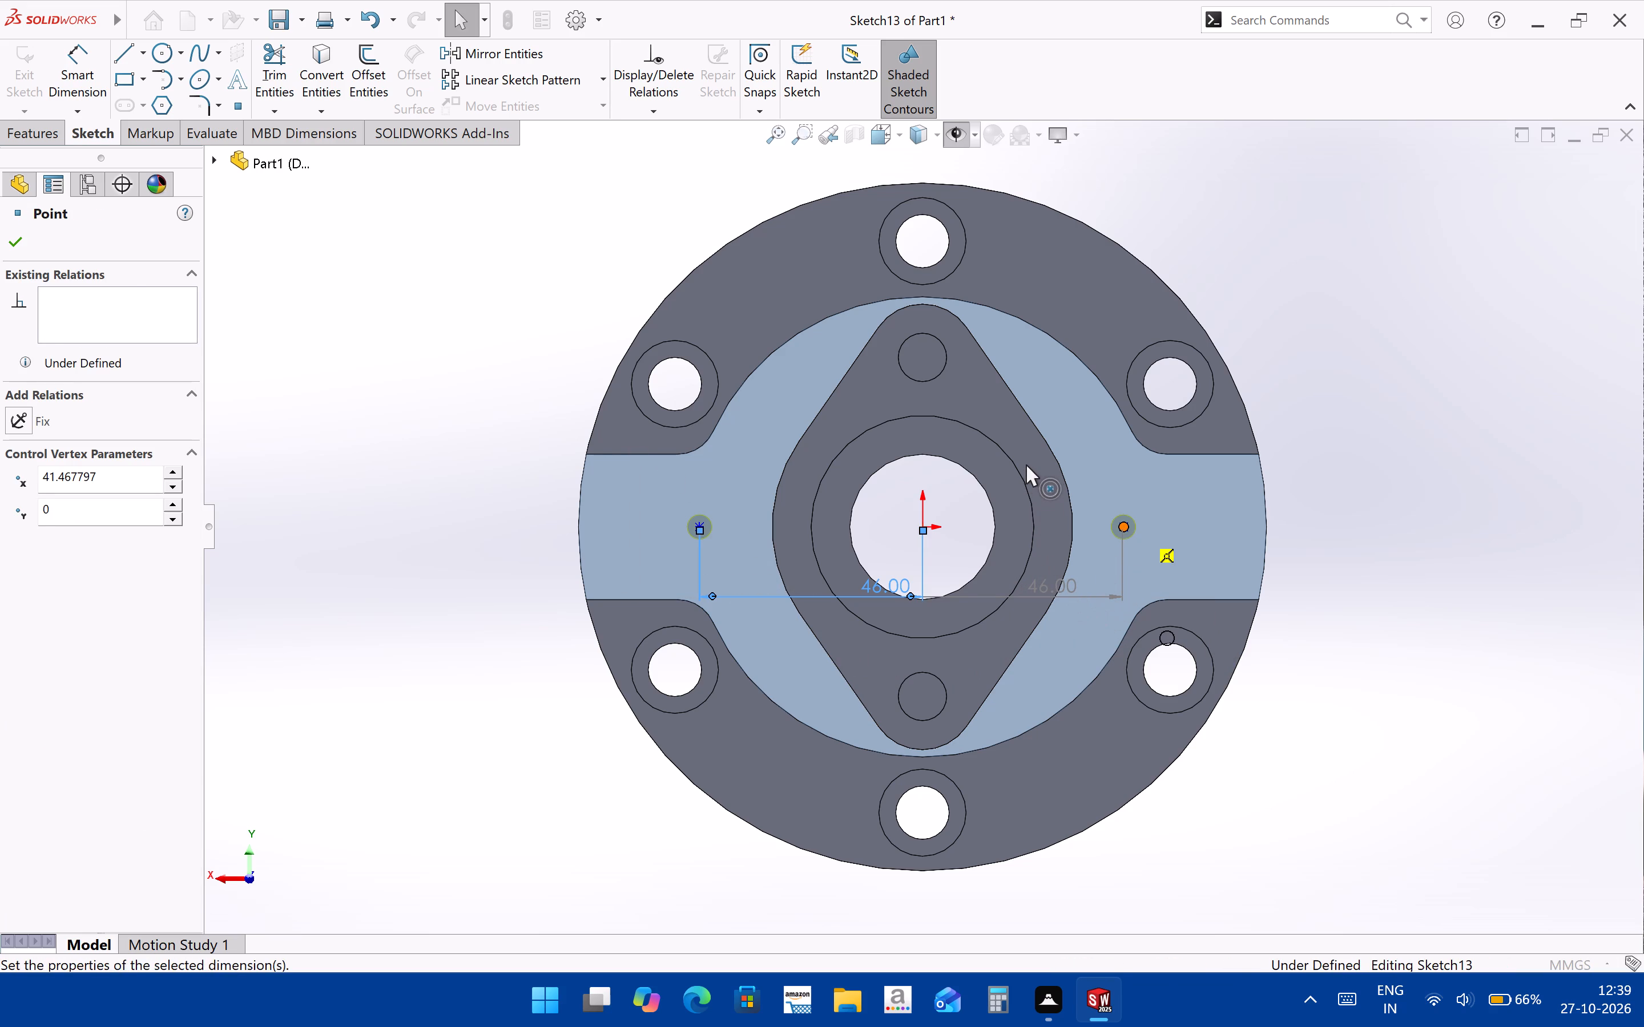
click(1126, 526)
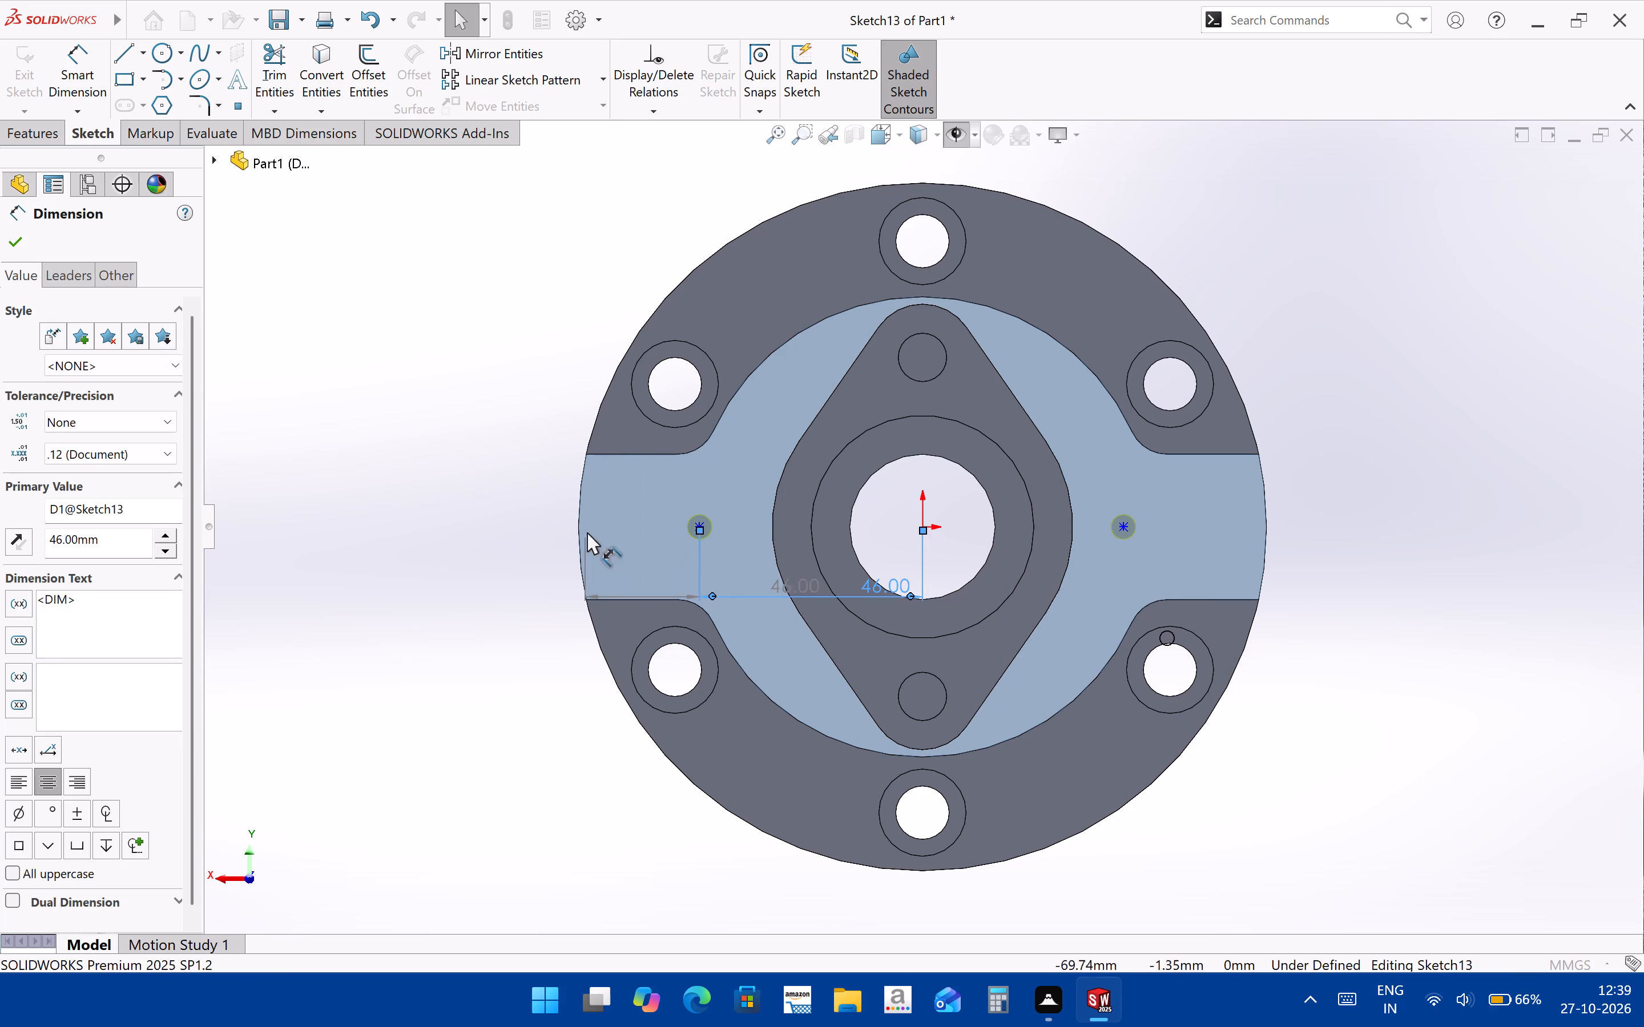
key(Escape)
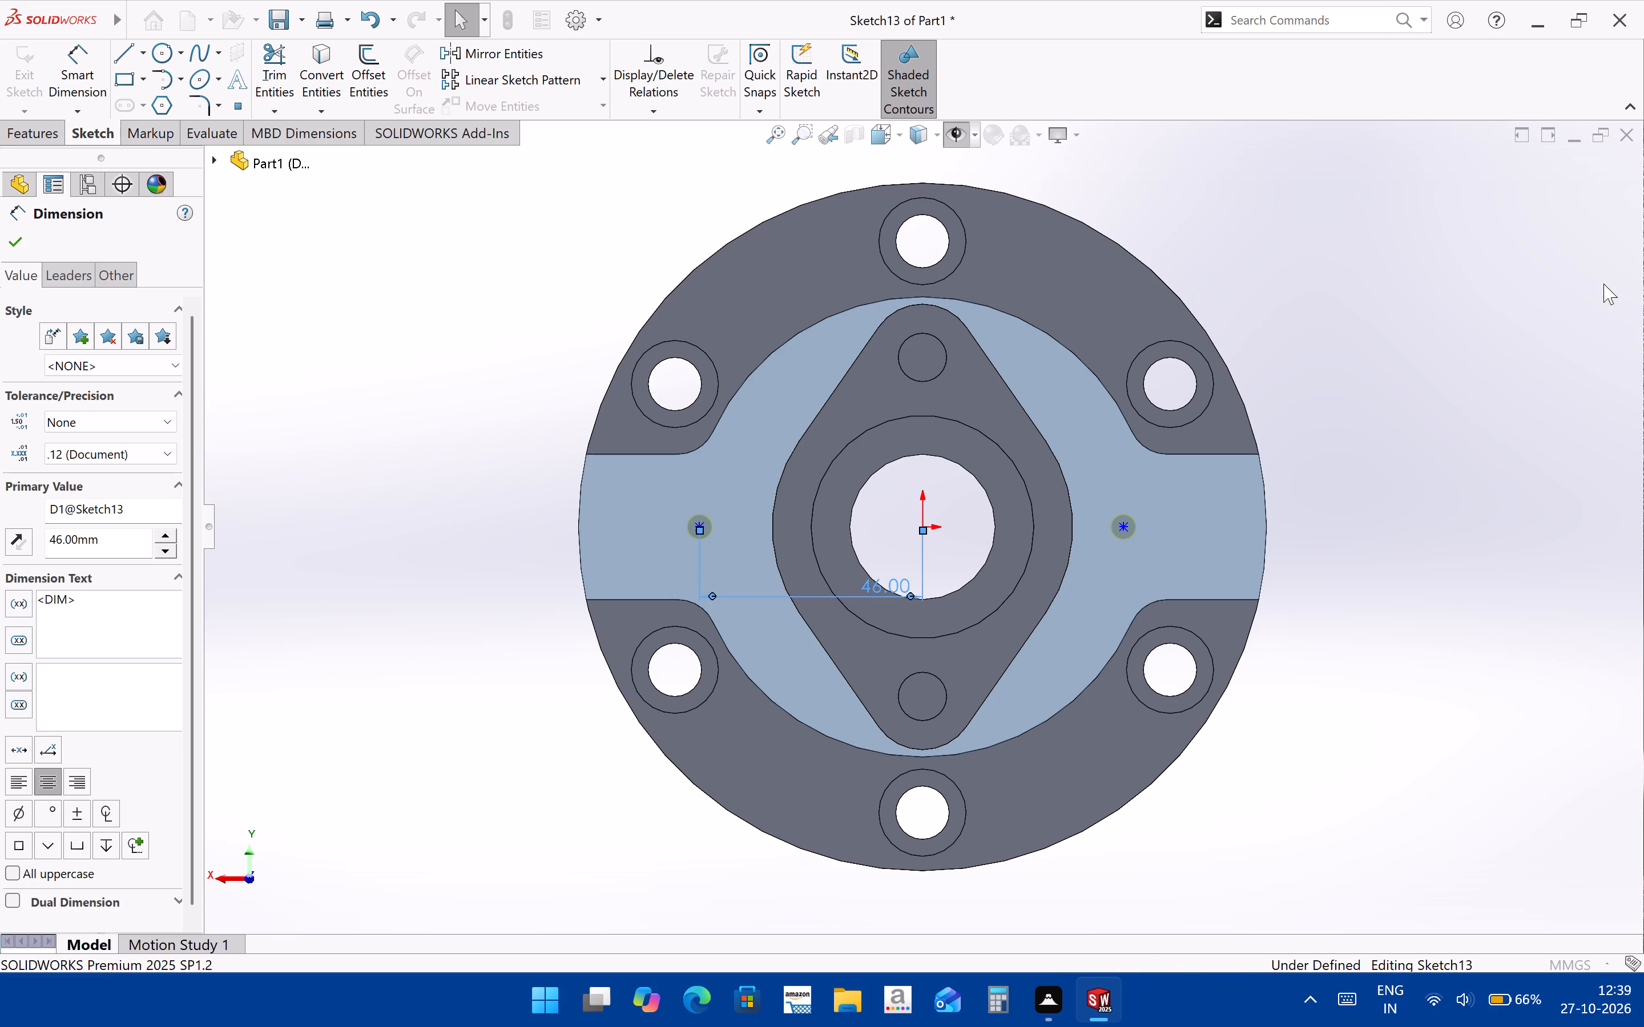
Finish the Hole Wizard feature to cut the M5x0.8 tapped holes at both placed points.
click(21, 240)
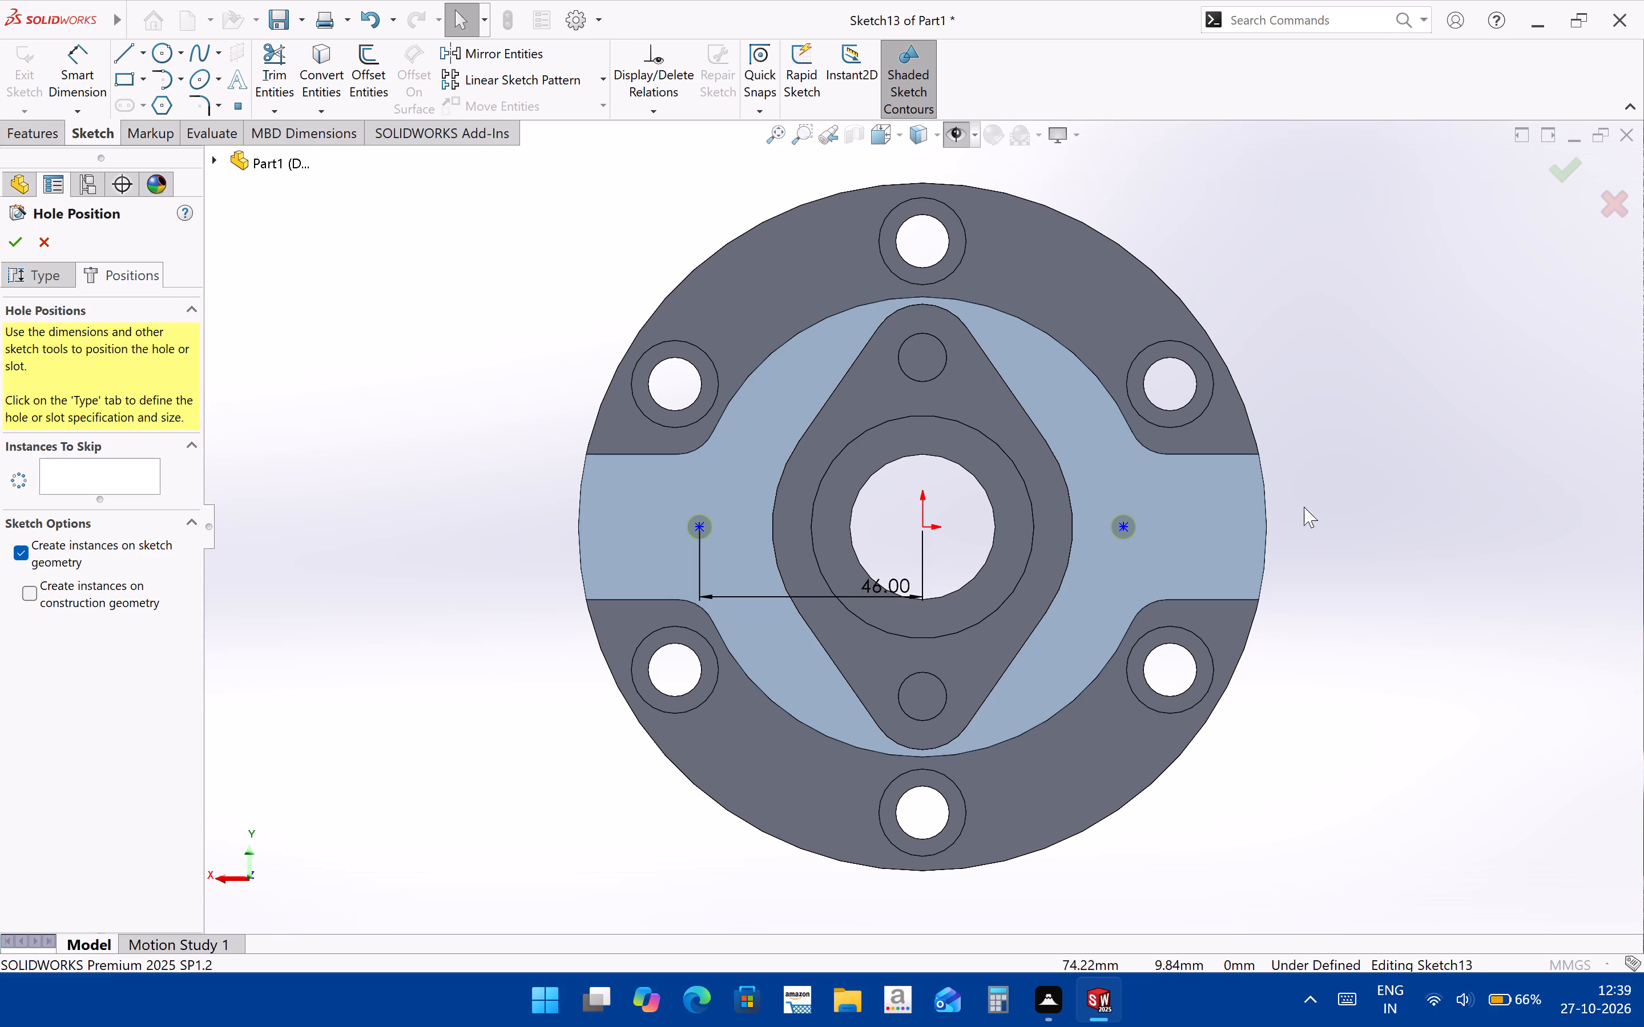
click(1544, 173)
click(1553, 179)
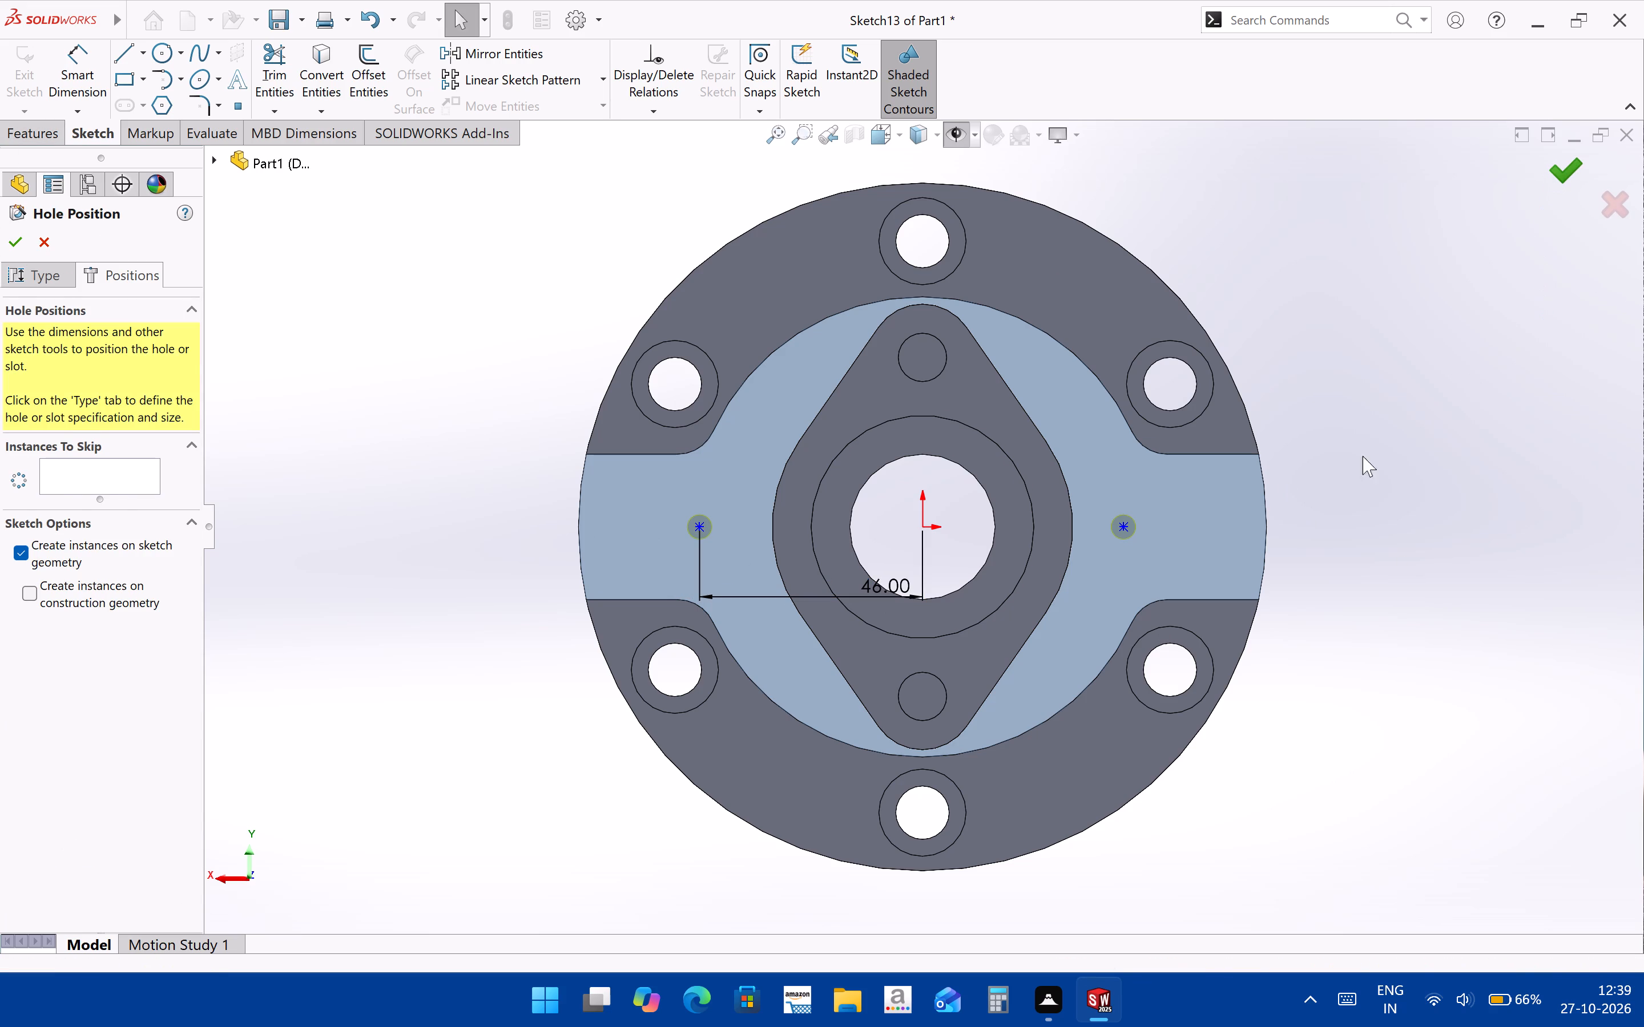
Apply a planar section view on the Top Plane at 0 mm offset to cut through the tapped holes.
middle_drag(1058, 615, 1214, 415)
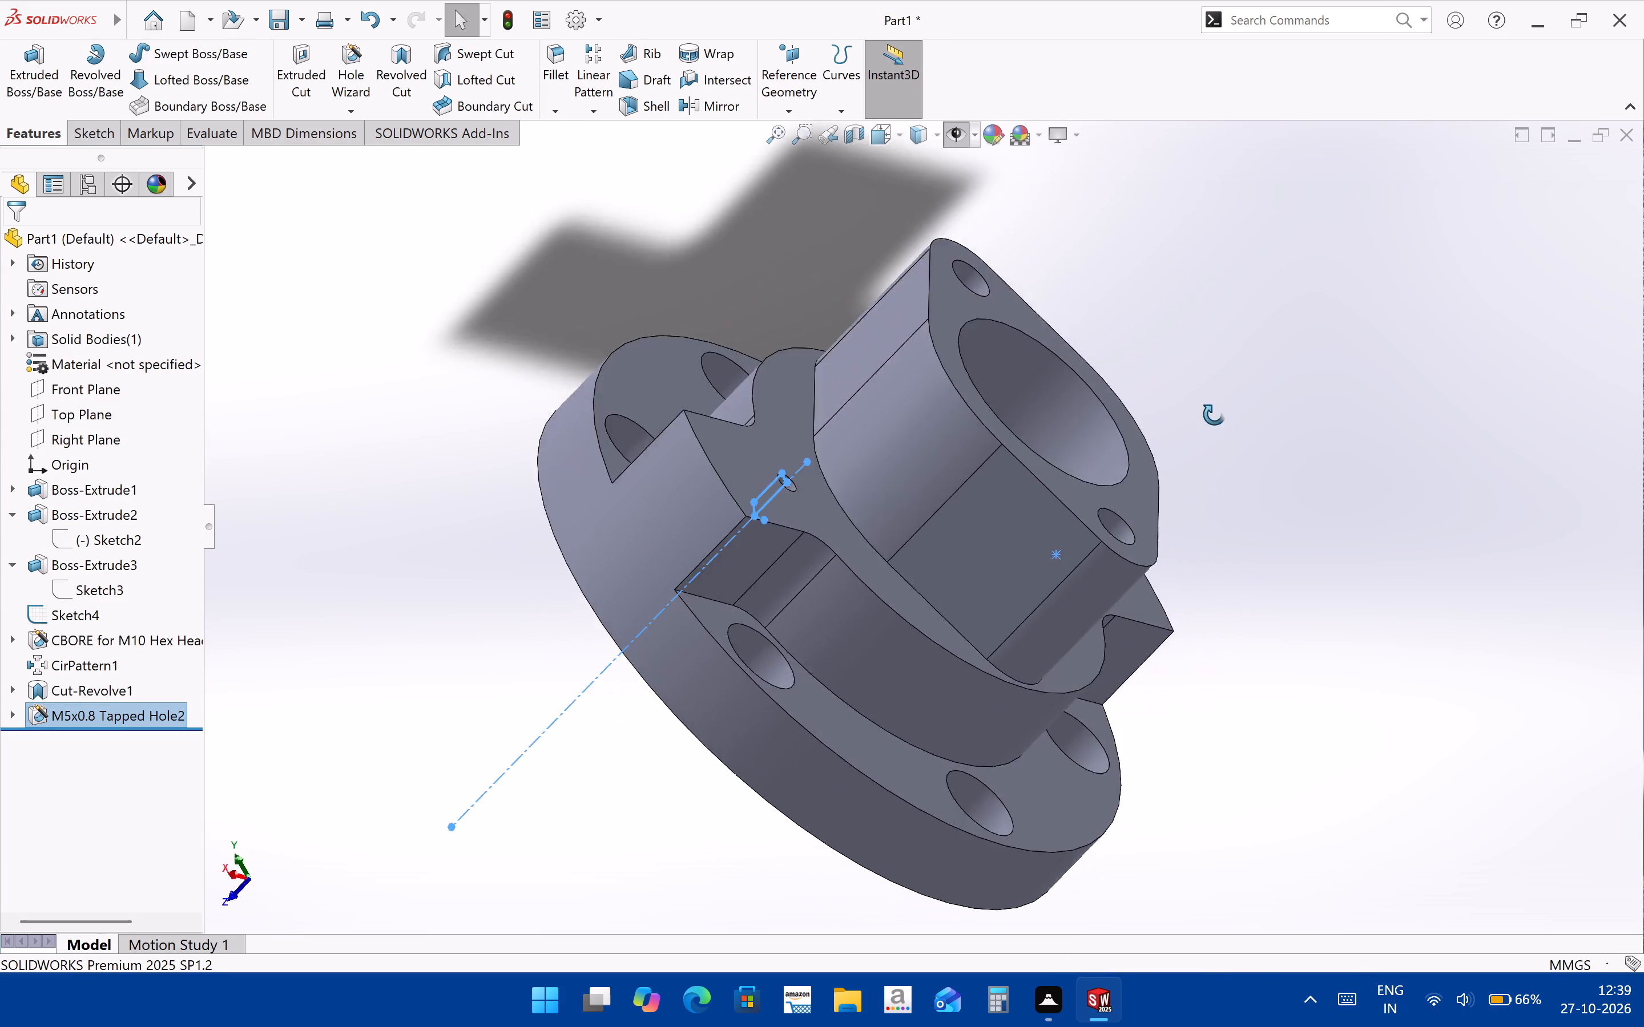
middle_drag(1214, 415, 1290, 624)
middle_drag(1170, 687, 1033, 904)
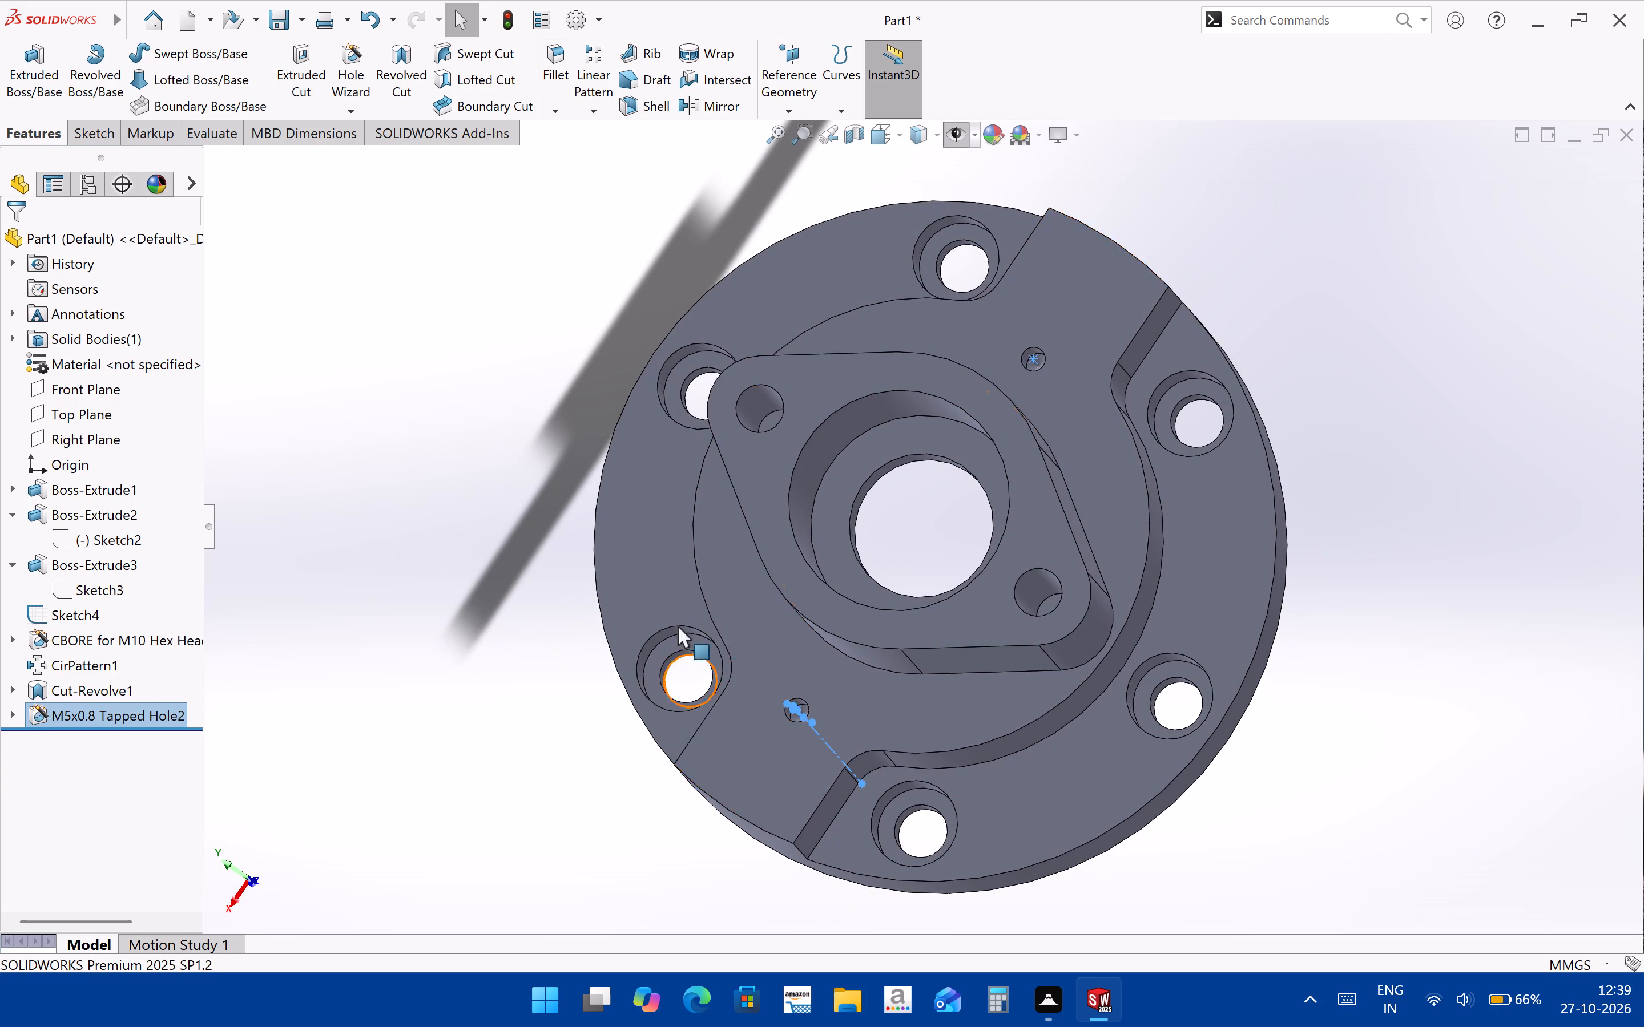
scroll(861, 742, down, 6)
middle_drag(791, 657, 824, 654)
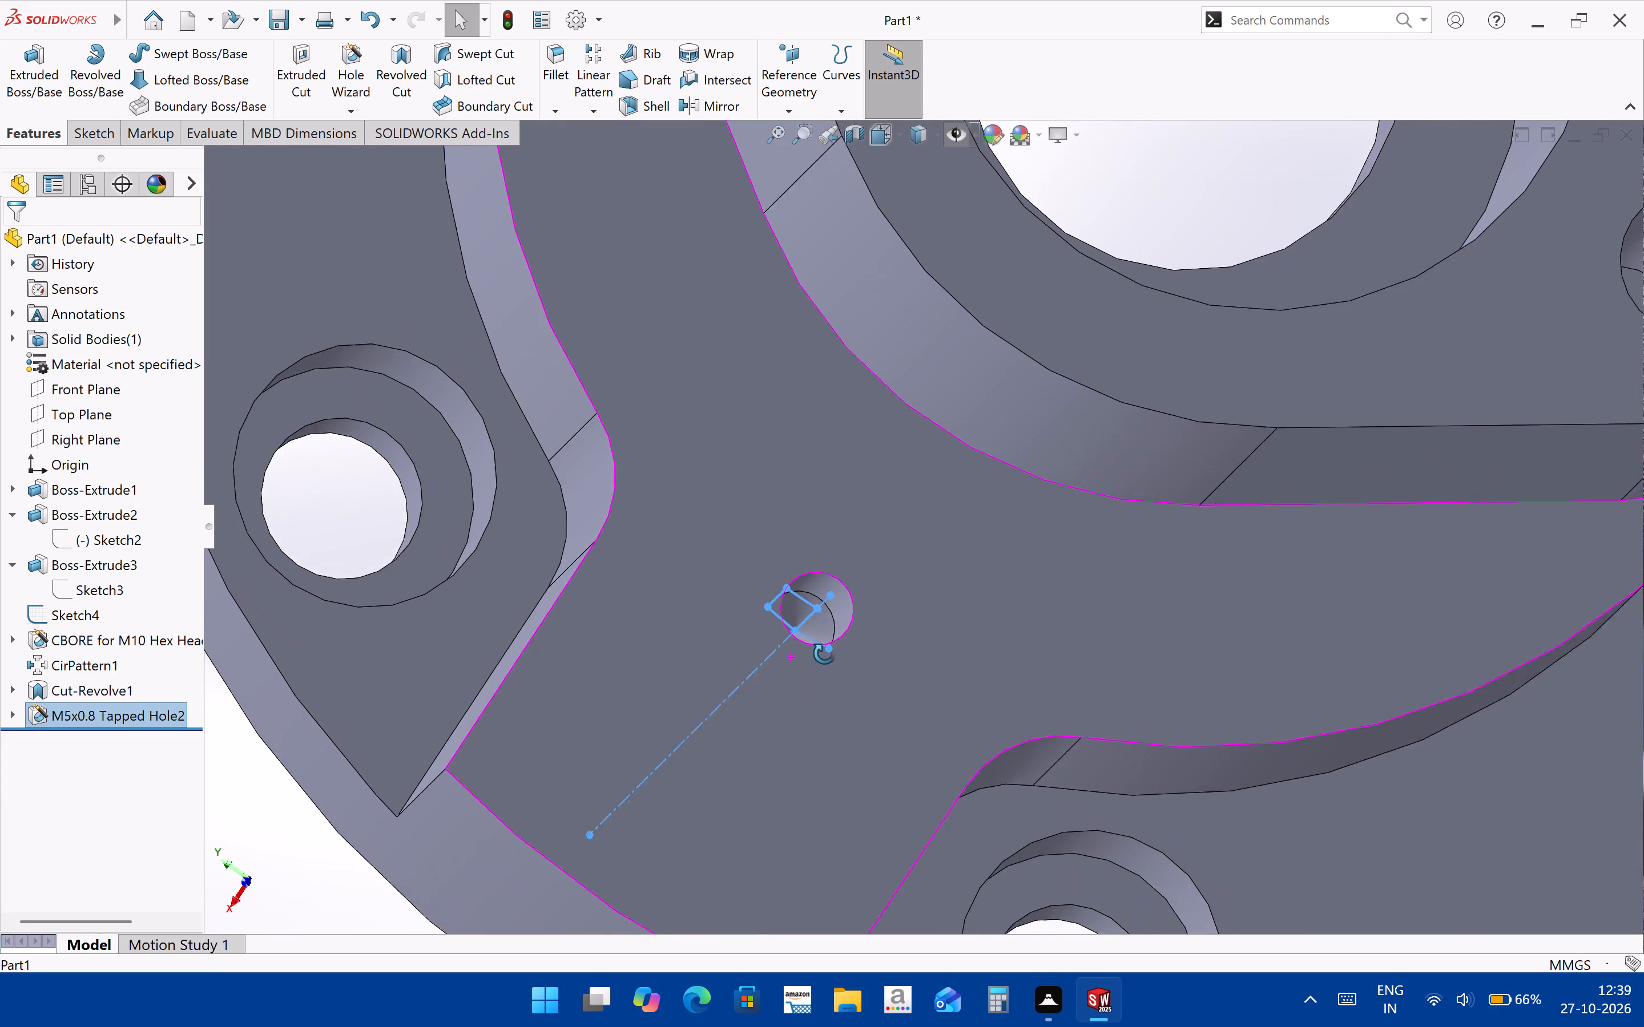
middle_drag(824, 654, 781, 599)
scroll(785, 591, up, 7)
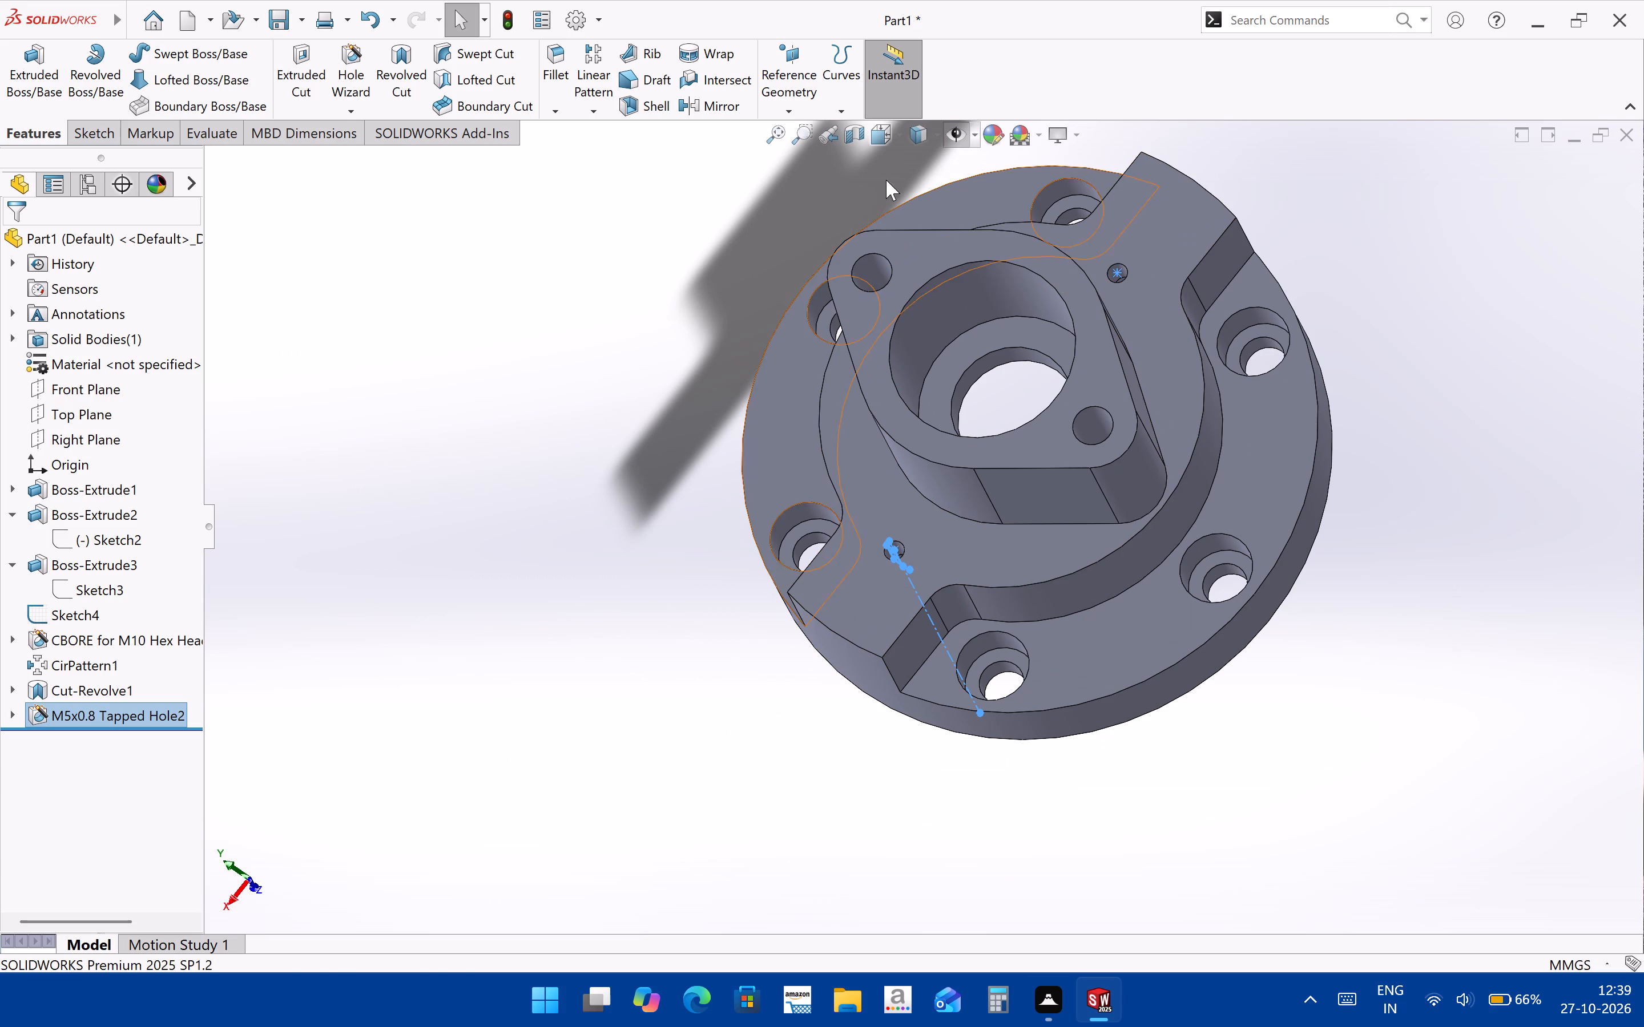
click(856, 127)
middle_drag(1125, 704, 1090, 489)
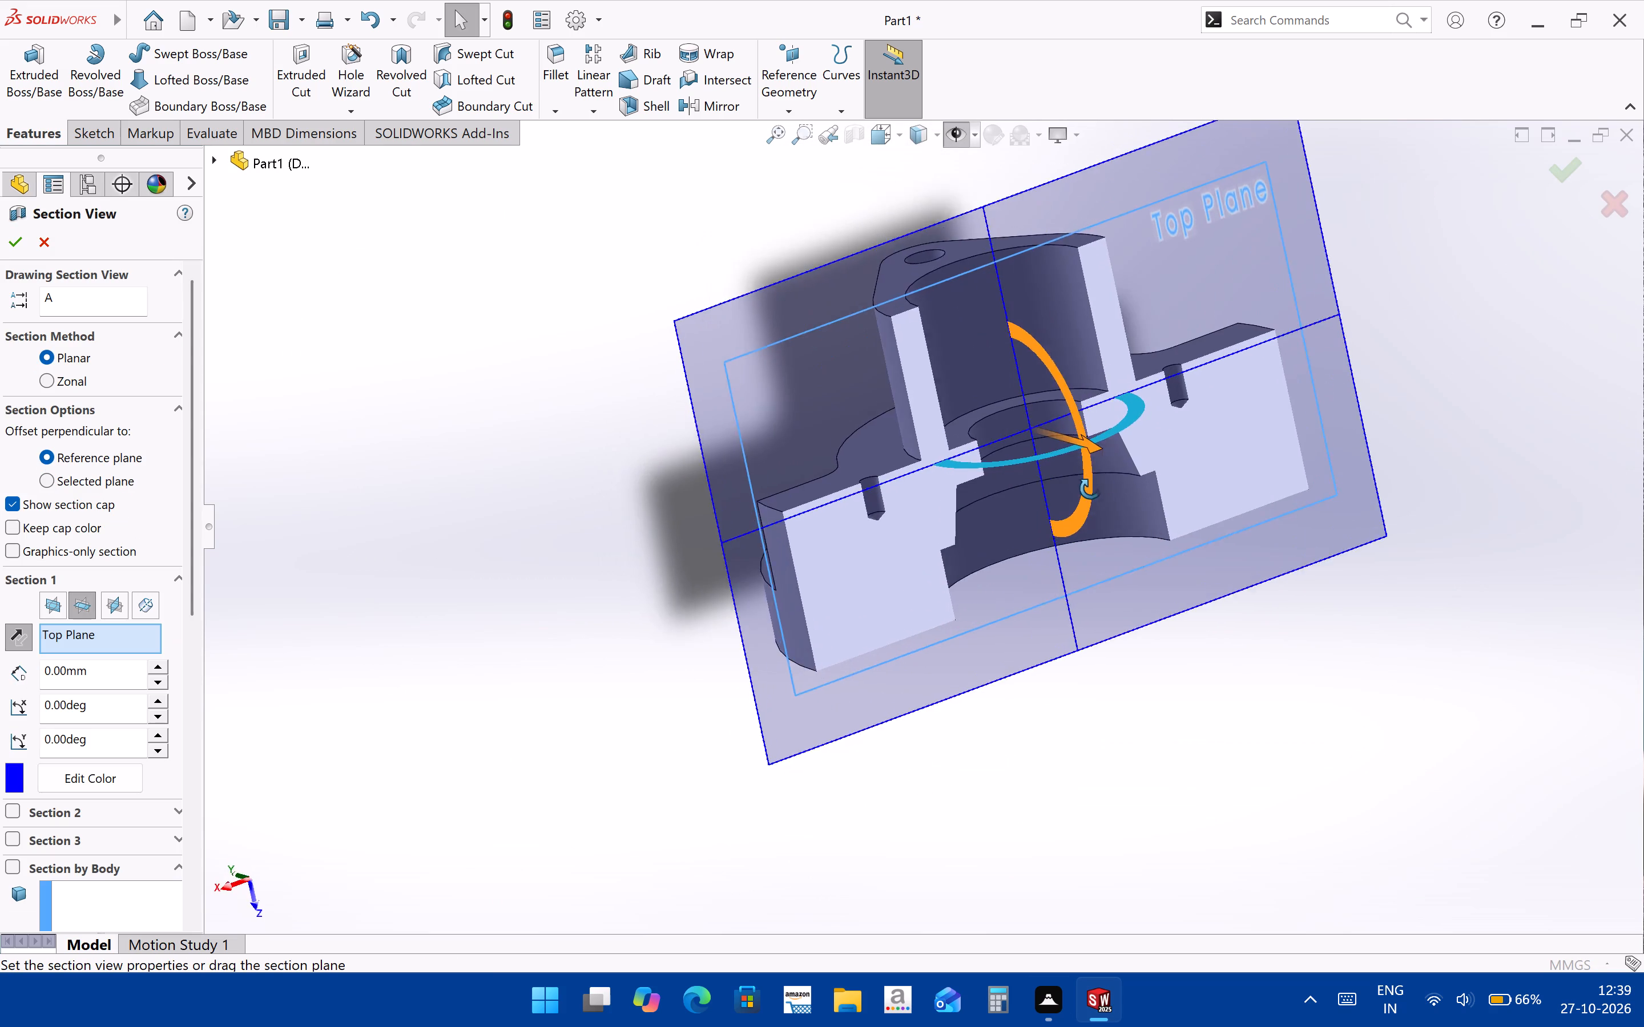
middle_drag(1090, 489, 1067, 479)
click(1554, 162)
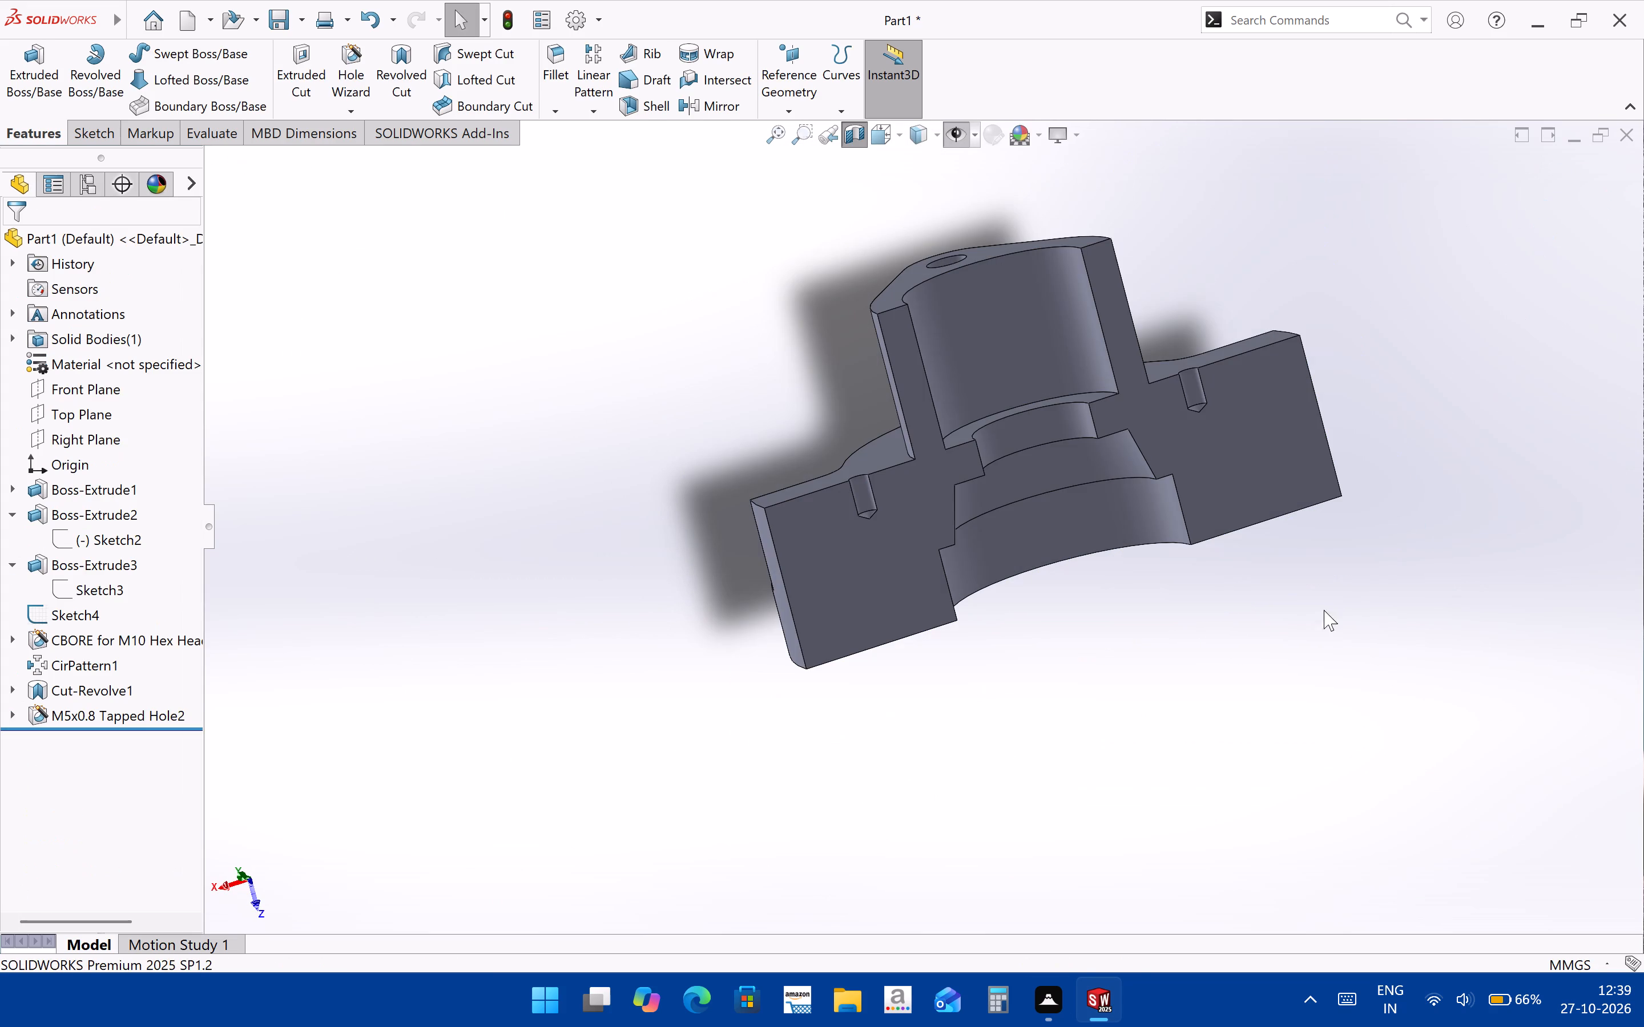
Check the length of the straight wall edge of one tapped hole in the section.
click(893, 816)
scroll(880, 618, down, 9)
middle_drag(918, 515, 913, 487)
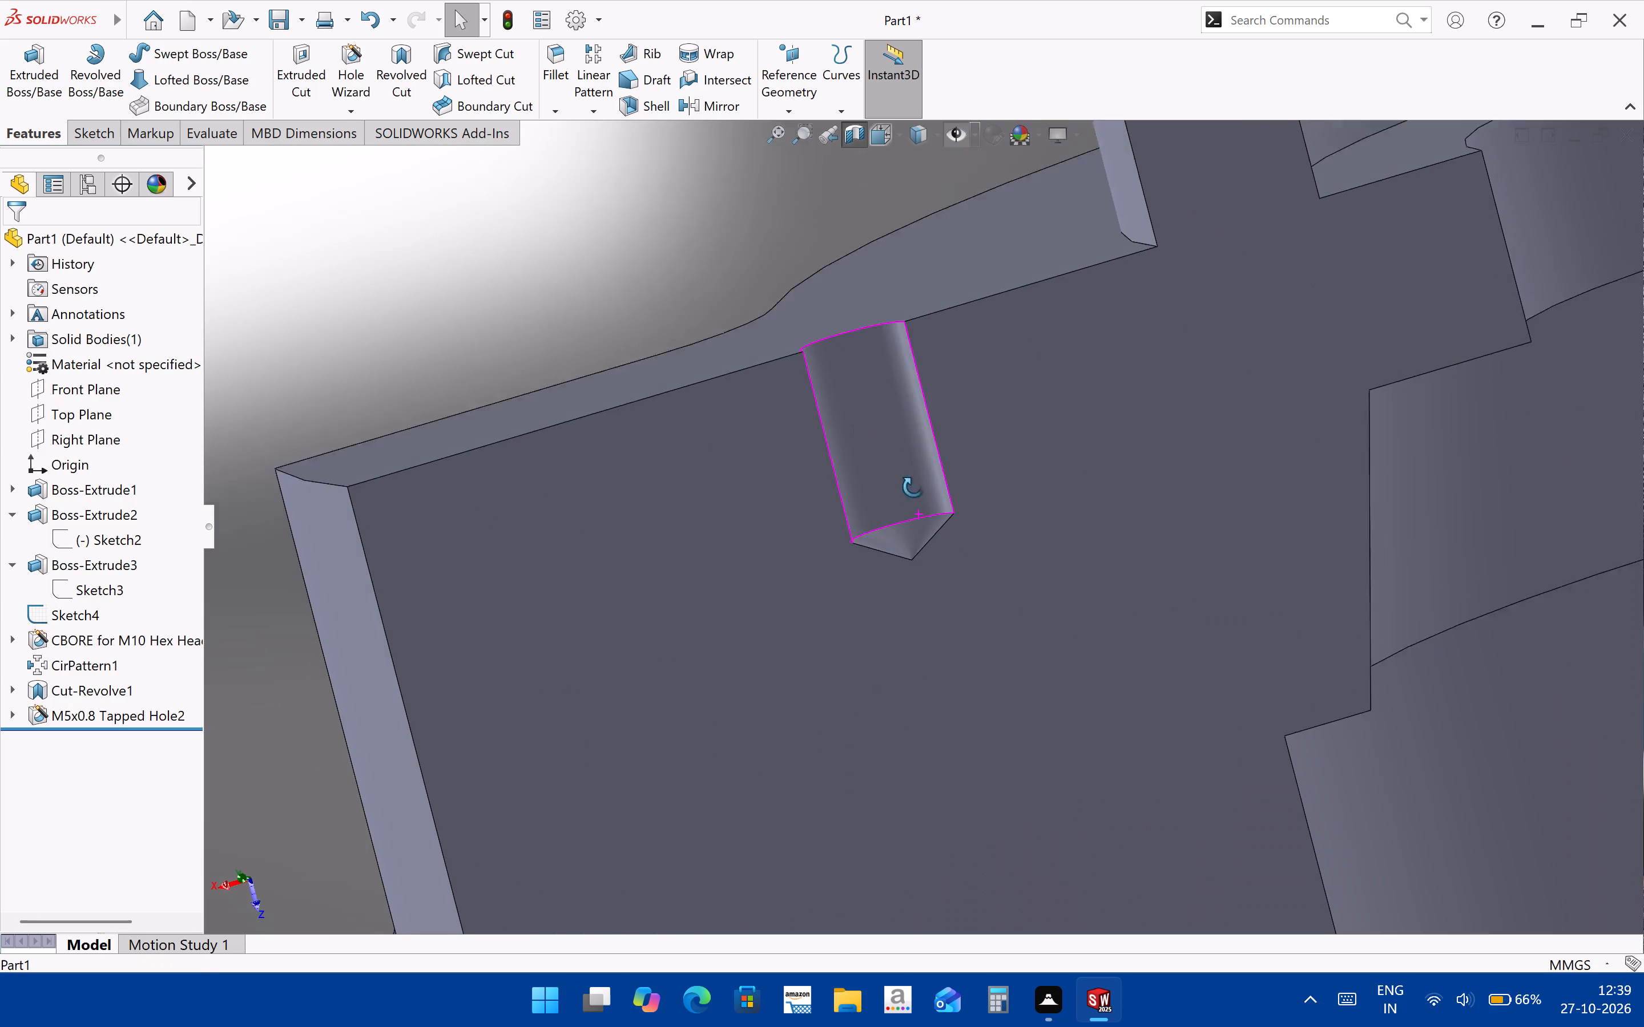
middle_drag(913, 487, 968, 673)
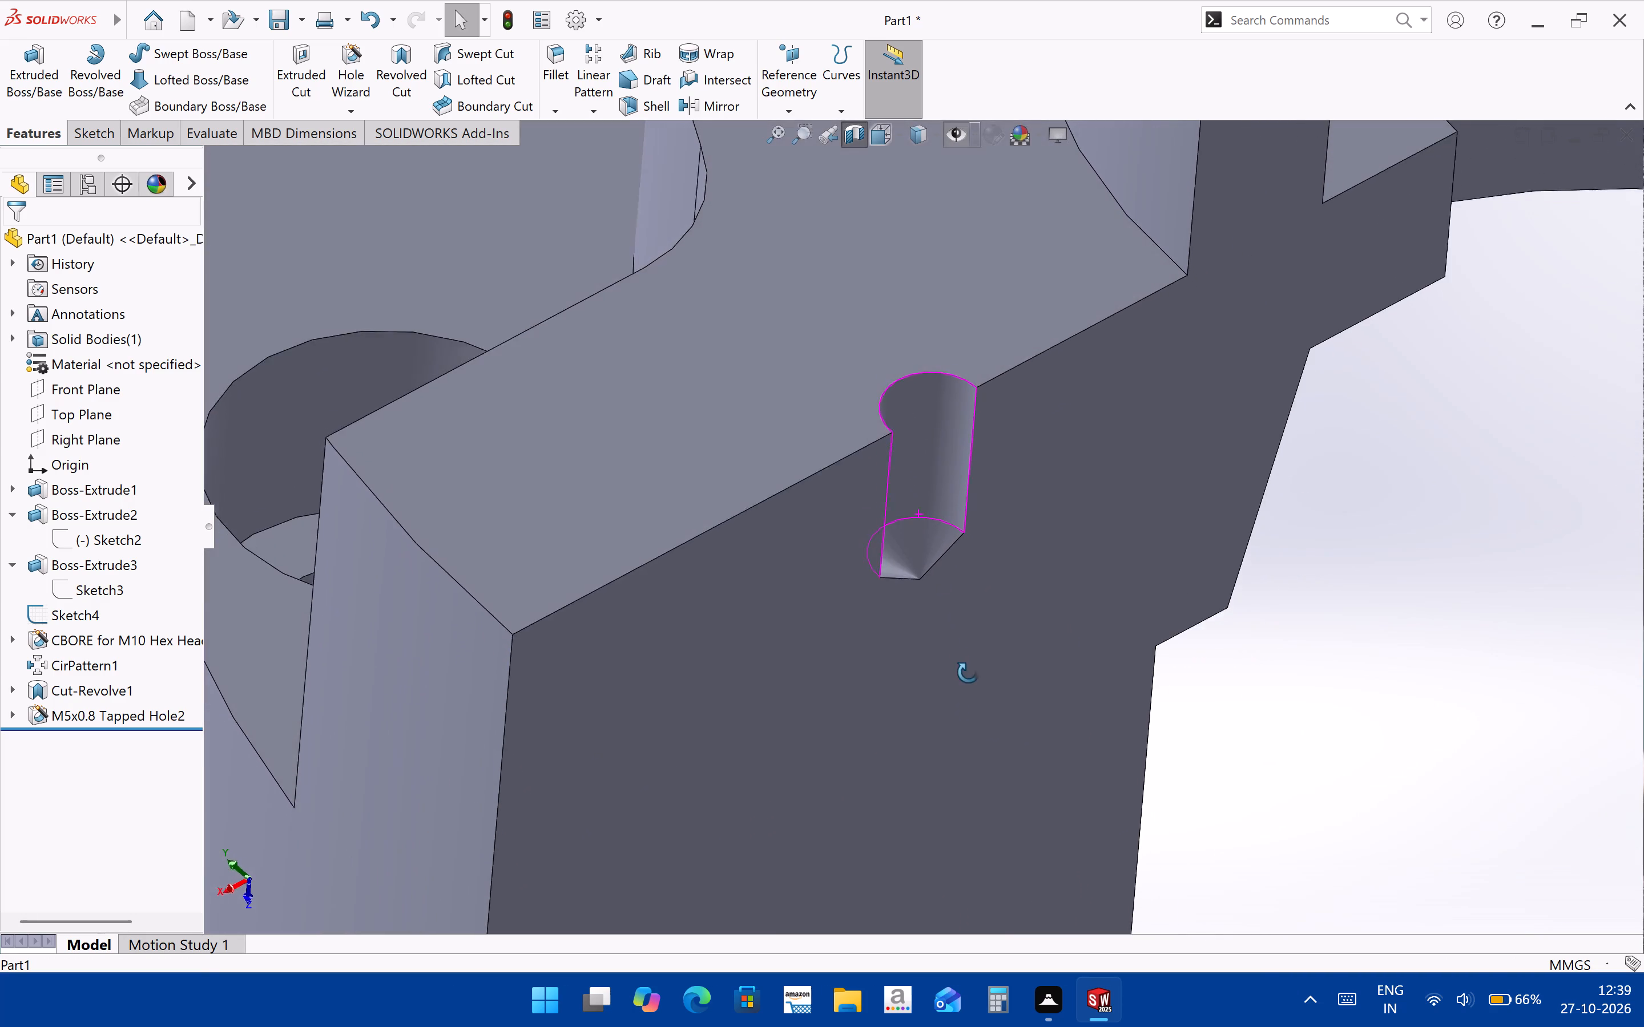
middle_drag(968, 673, 974, 696)
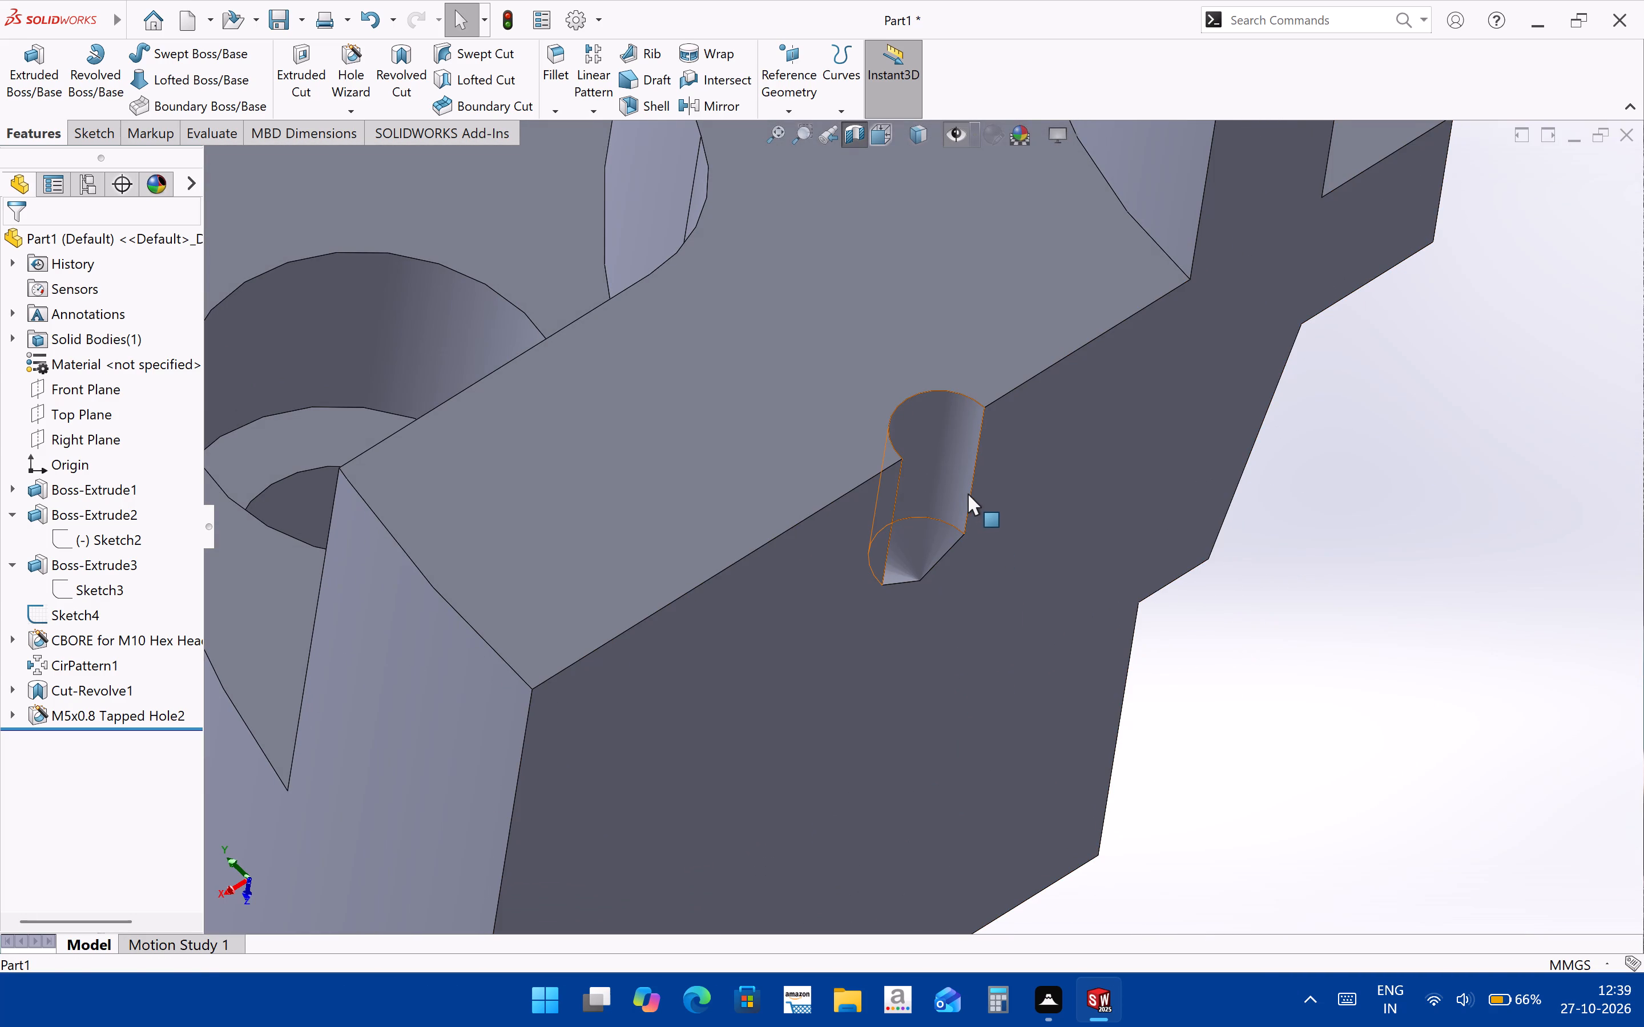
click(970, 492)
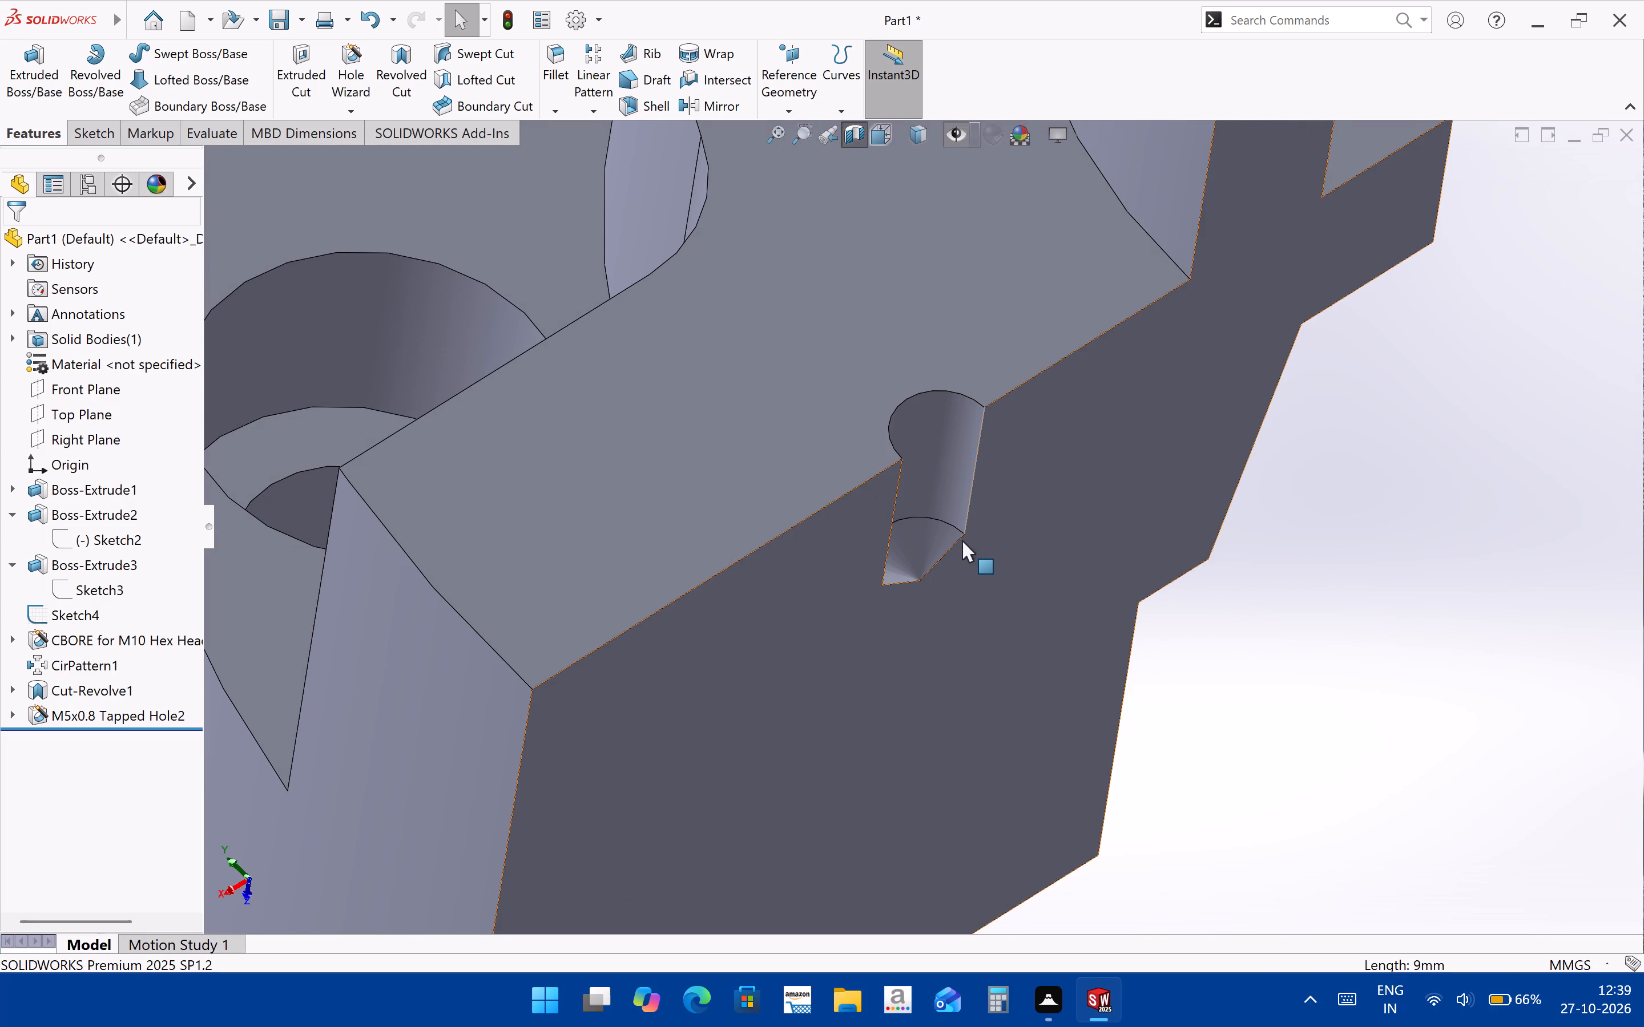
scroll(953, 555, down, 2)
middle_drag(909, 589, 851, 523)
scroll(851, 524, up, 3)
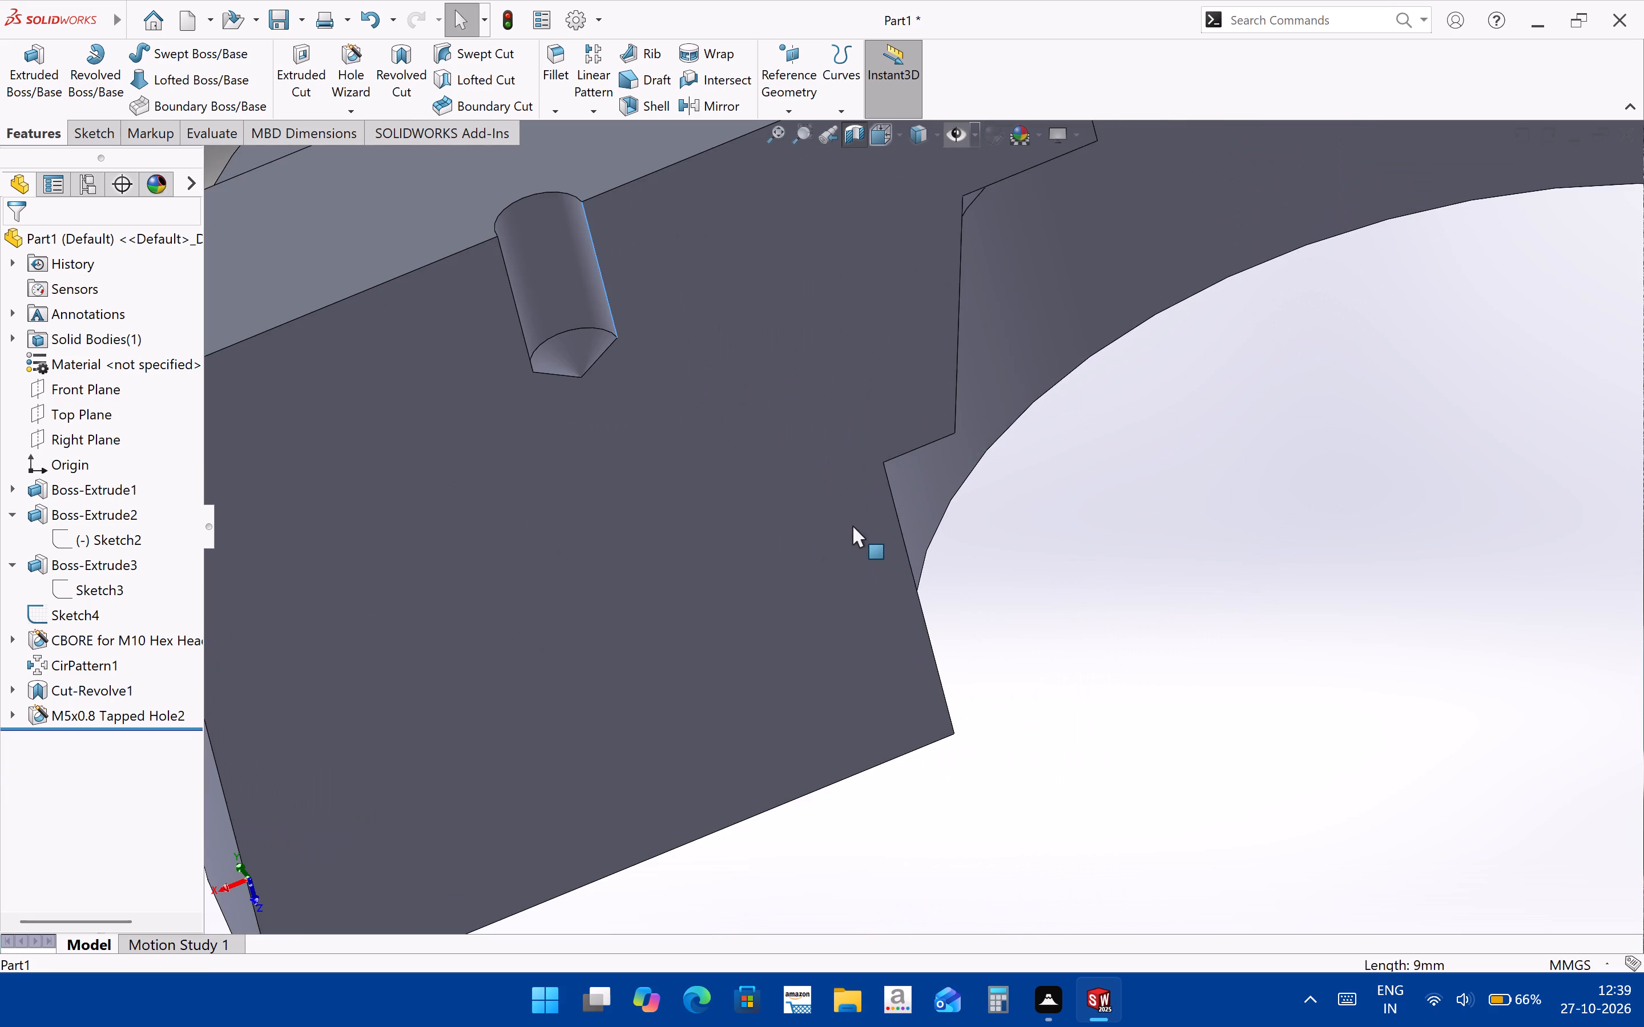
click(1374, 759)
Measure the center distance between the tapped hole's cone tip and the circular edge at the cone's base.
scroll(640, 547, up, 1)
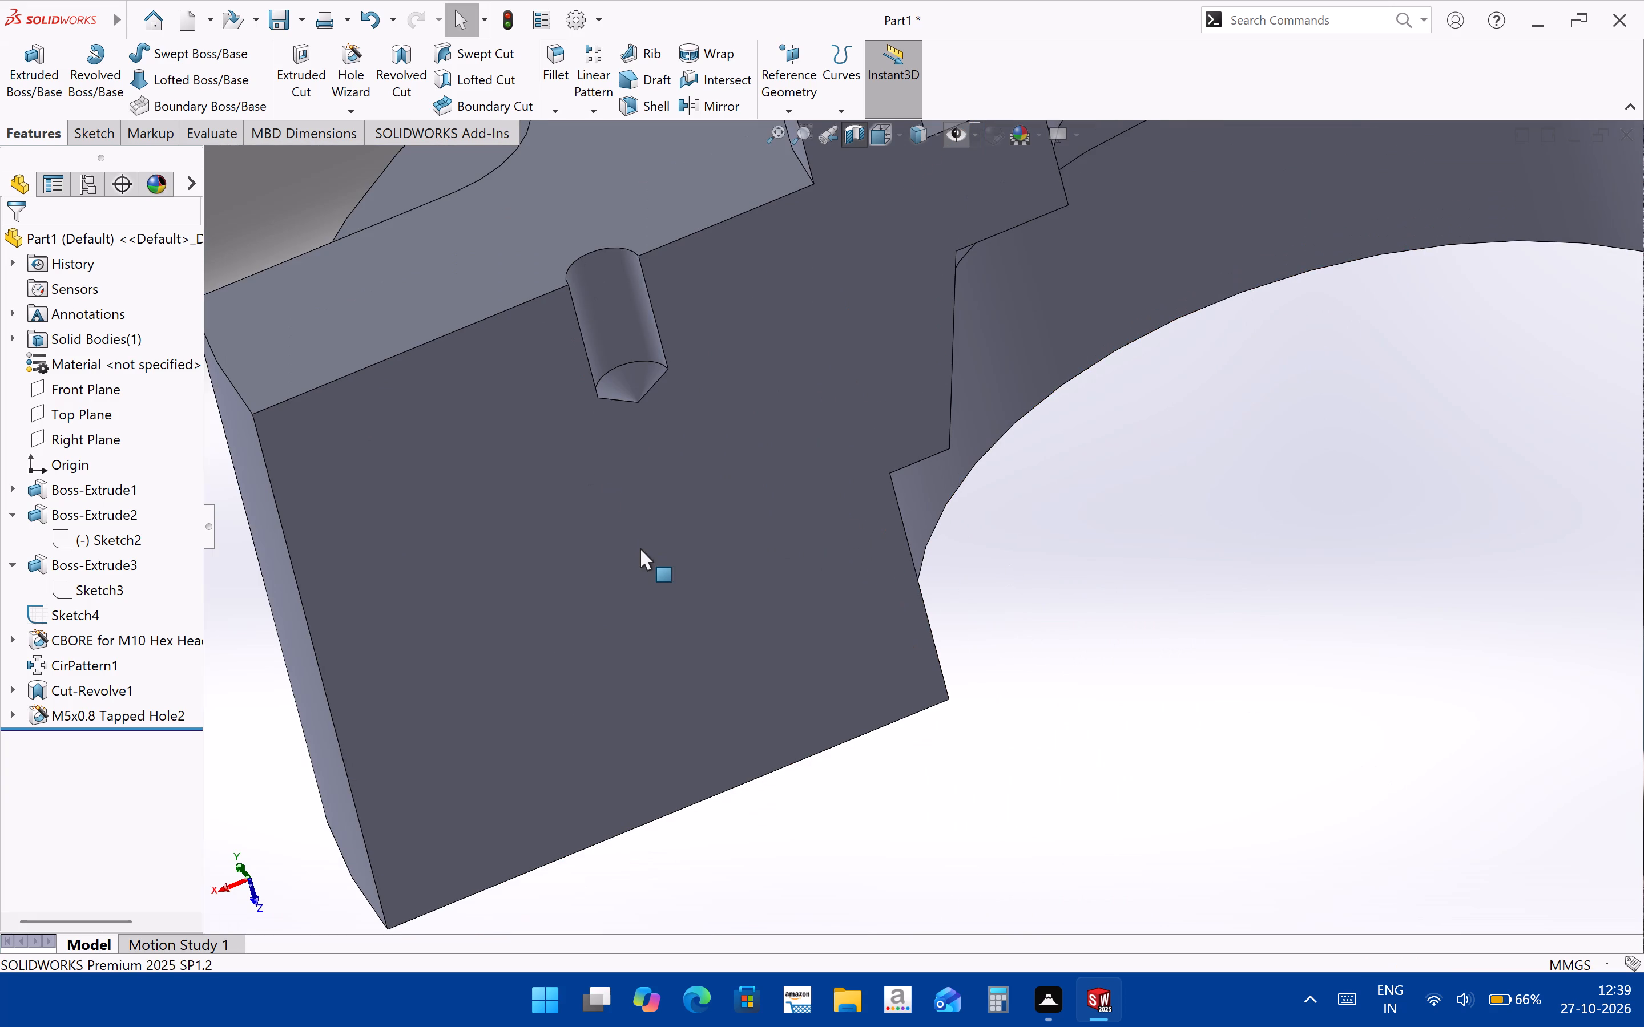
scroll(666, 360, down, 2)
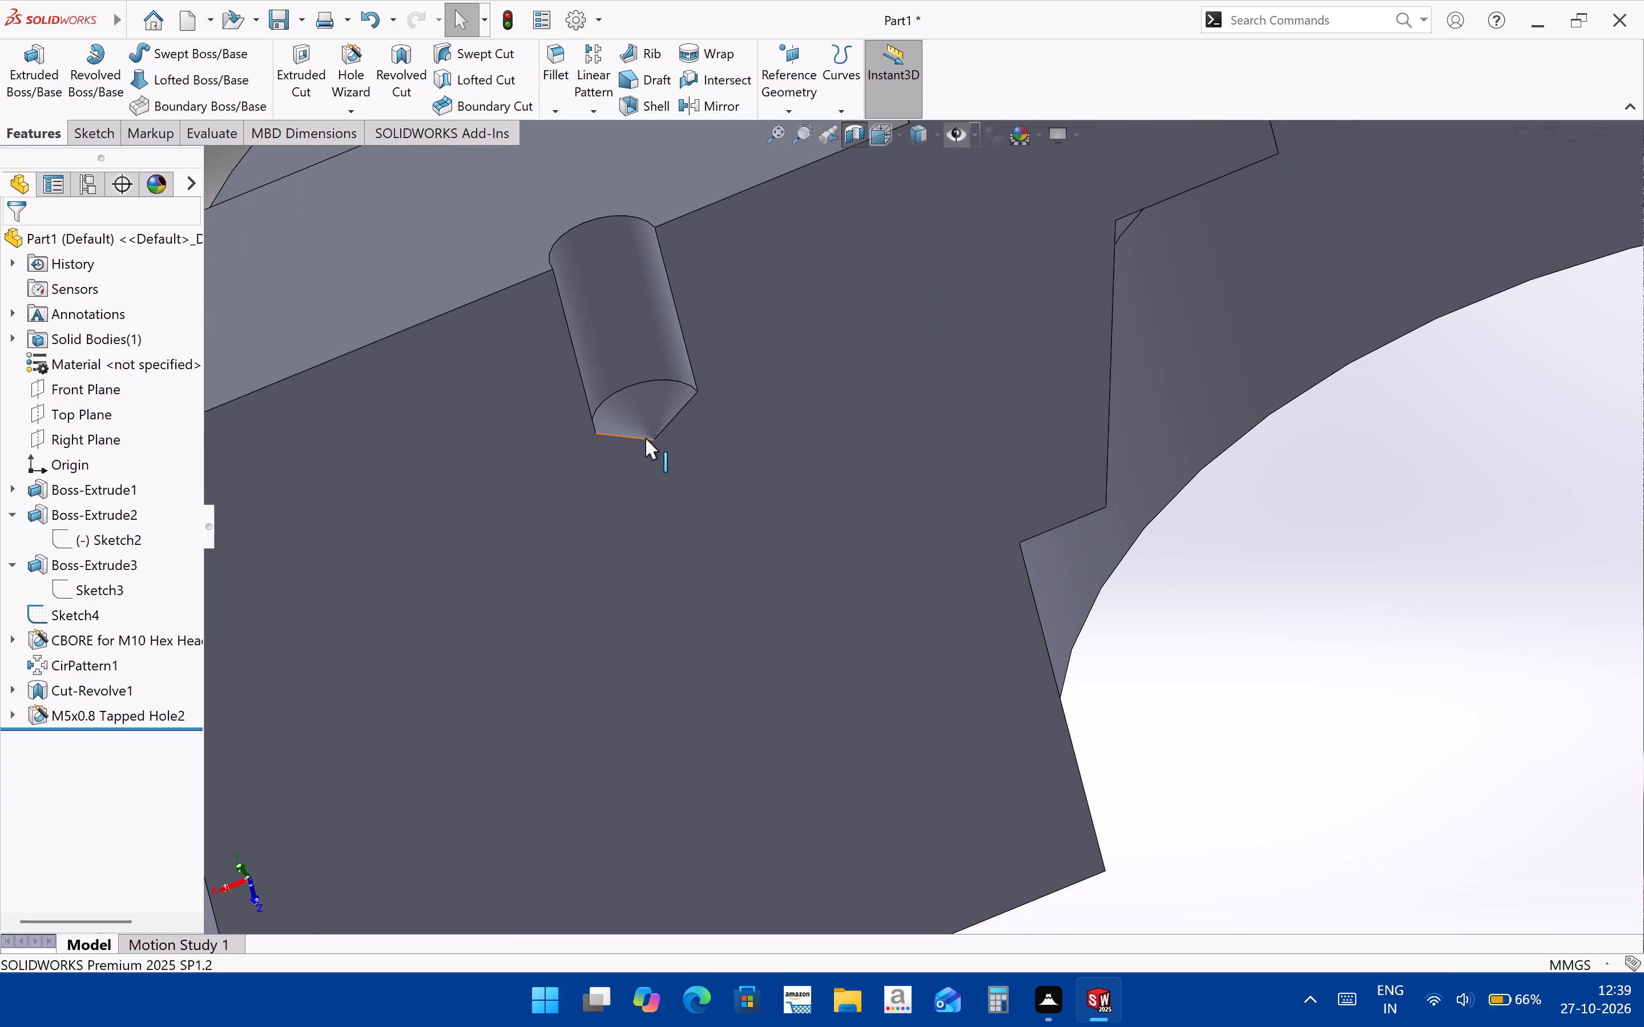
click(654, 439)
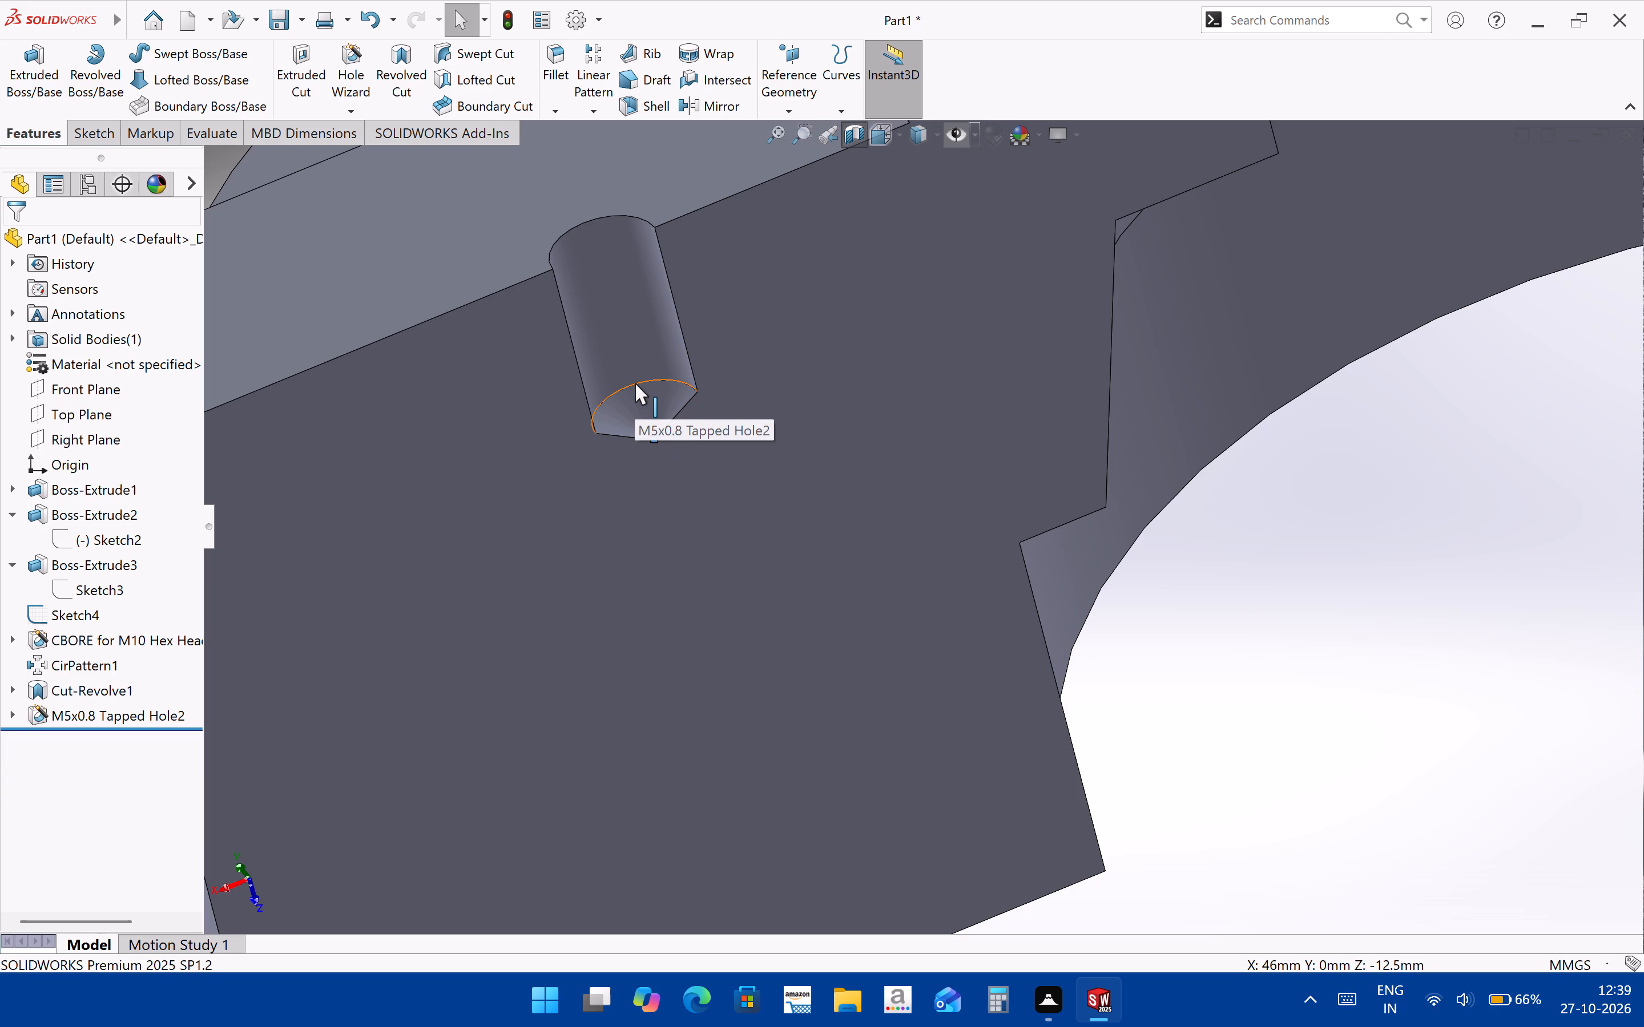
ctrl+click(635, 383)
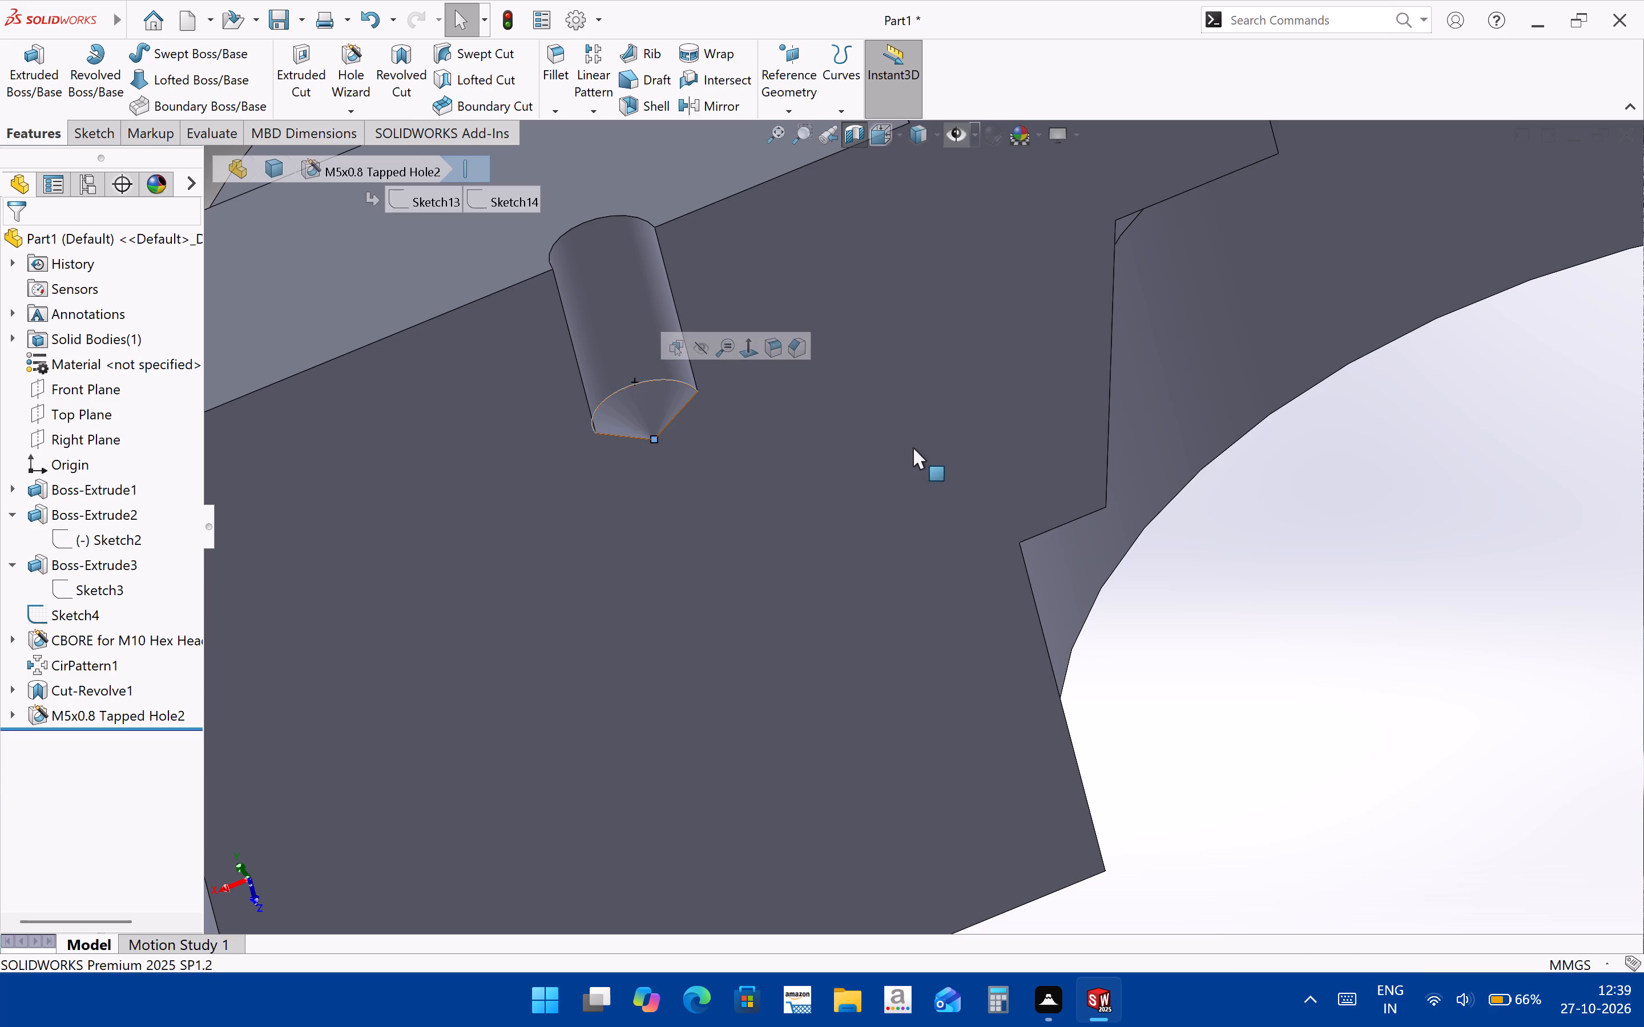
click(212, 122)
click(217, 66)
click(217, 59)
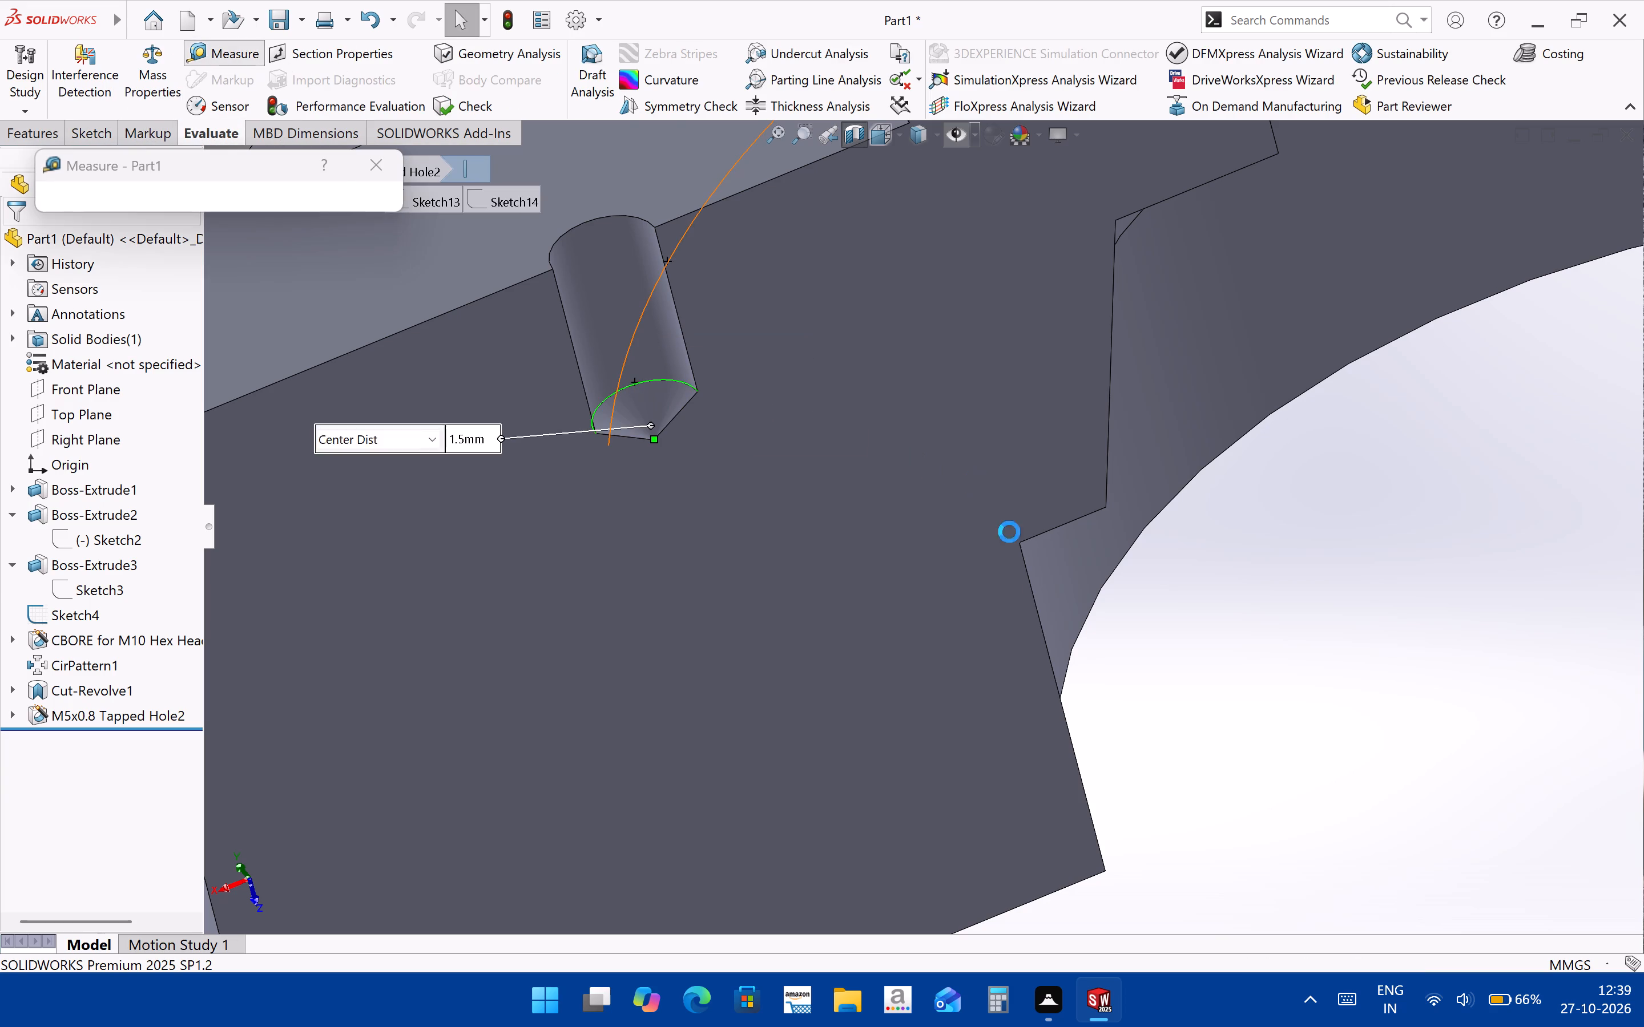
middle_drag(754, 564, 754, 528)
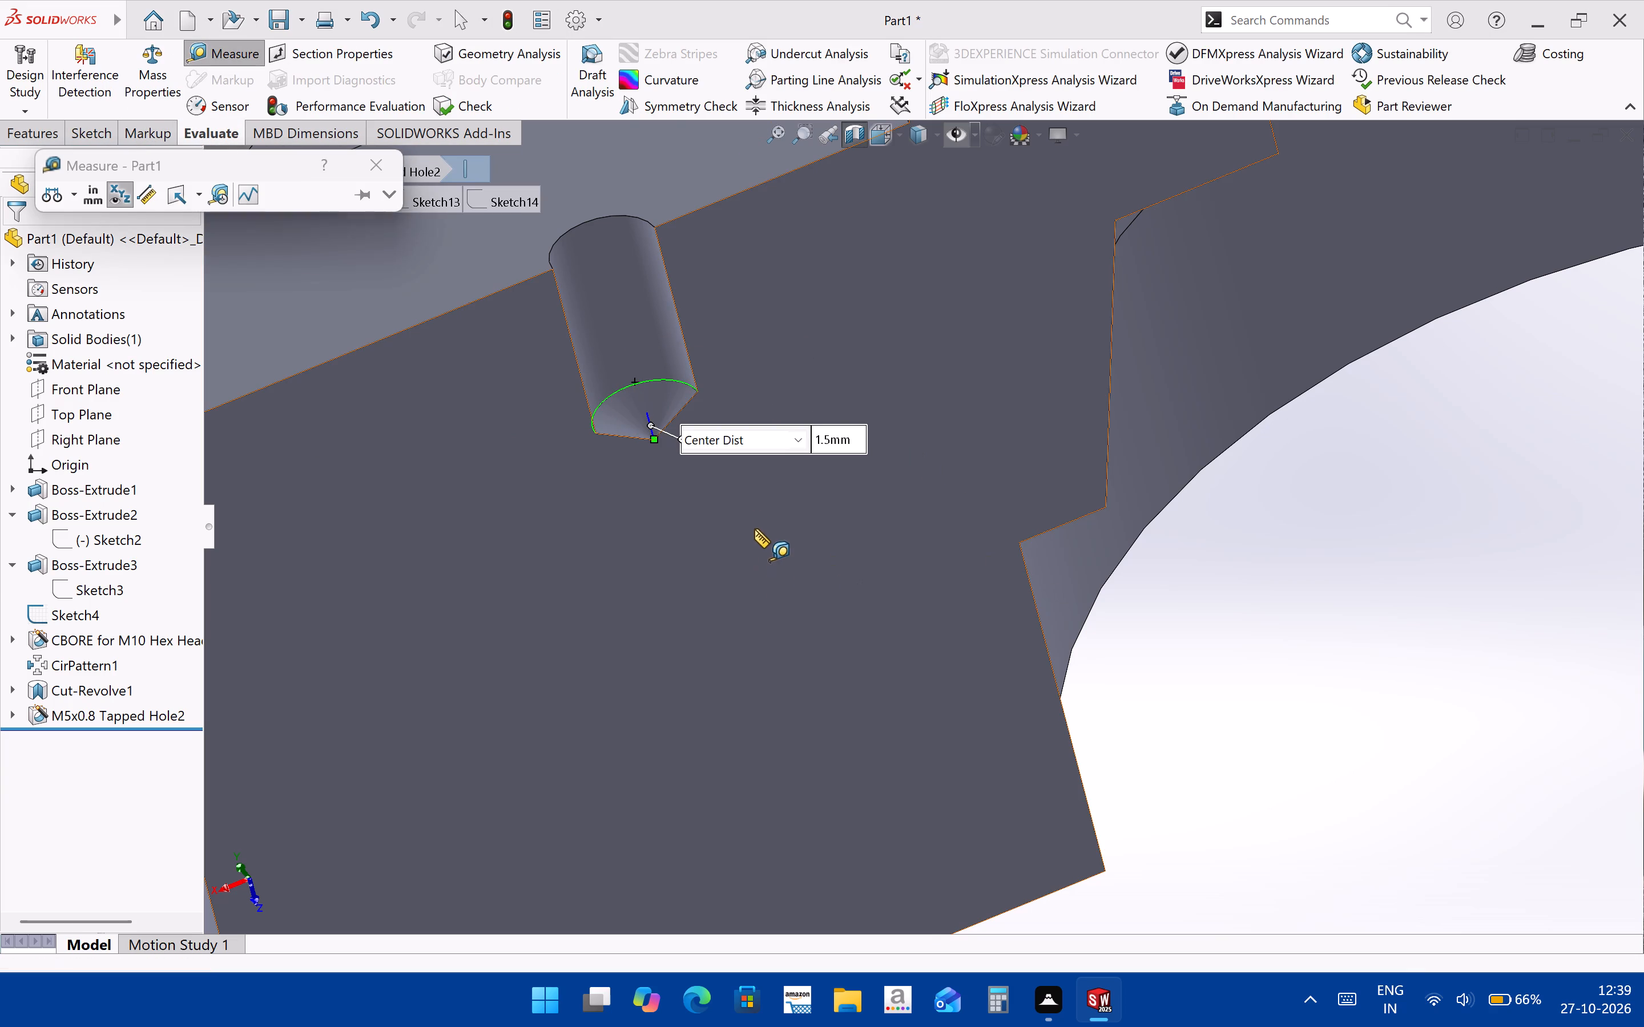
middle_drag(754, 528, 783, 558)
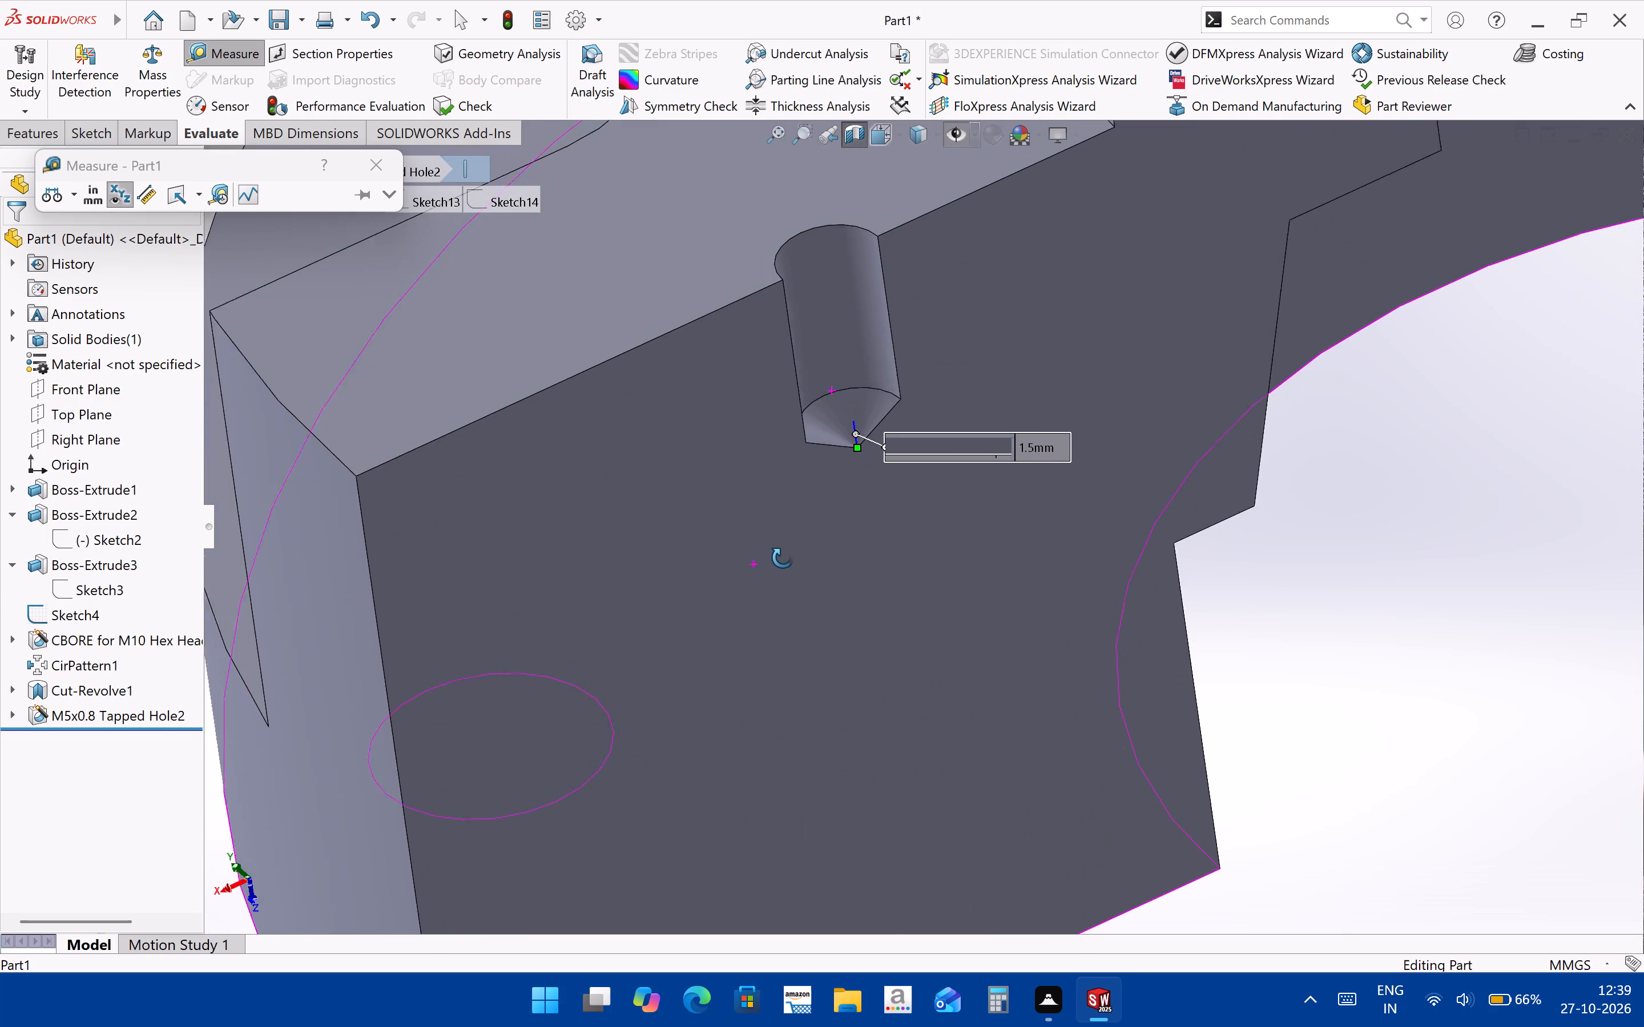
middle_drag(783, 558, 797, 518)
scroll(797, 518, up, 1)
click(394, 173)
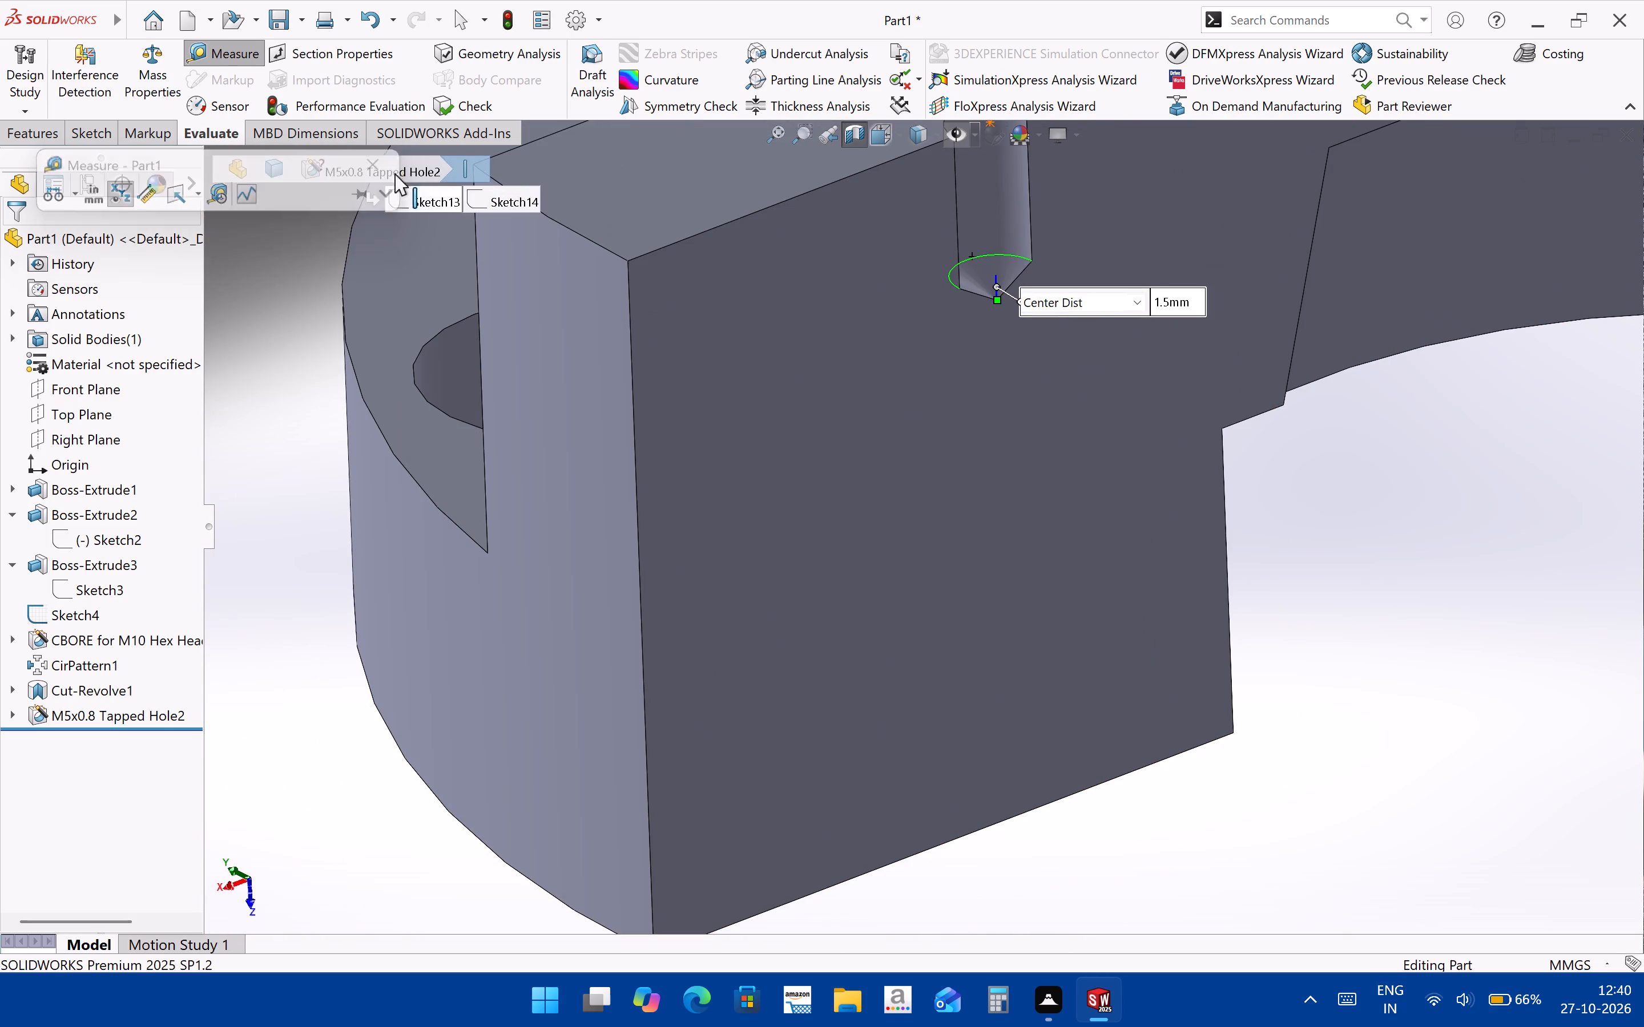
click(1478, 625)
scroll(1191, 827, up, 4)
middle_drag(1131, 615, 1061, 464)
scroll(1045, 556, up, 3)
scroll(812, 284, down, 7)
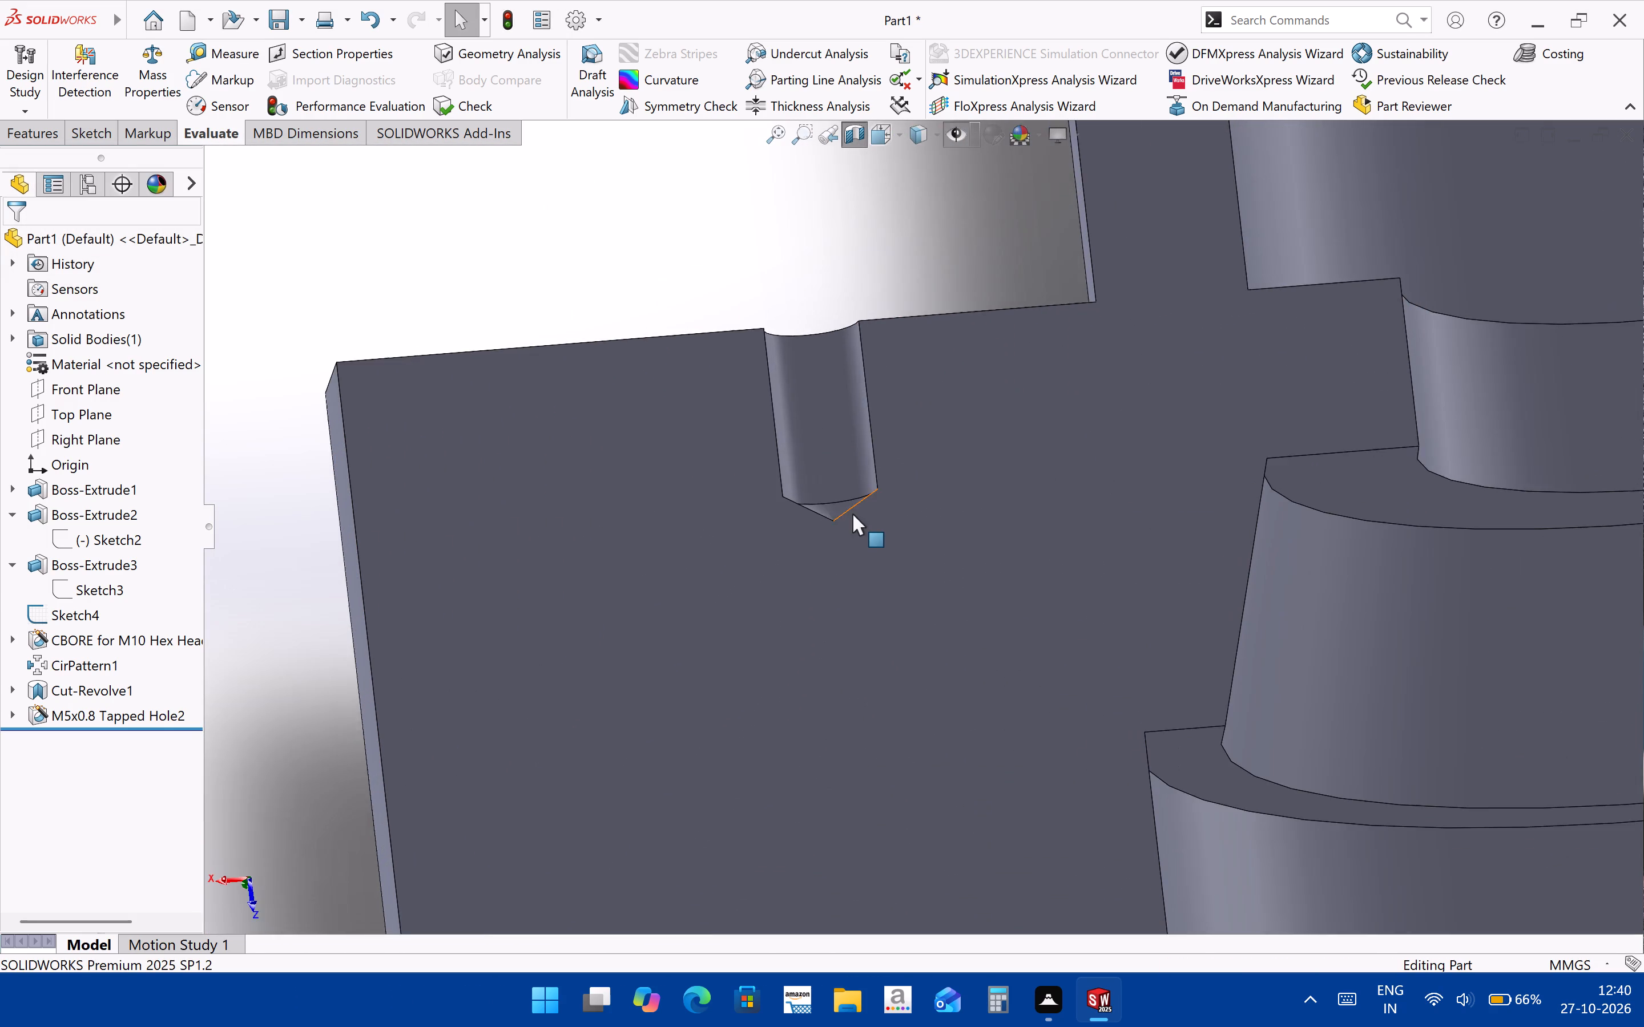
Measure the distance between the corner at the tapped hole's cone base and the cone tip in the section.
middle_drag(852, 513, 847, 582)
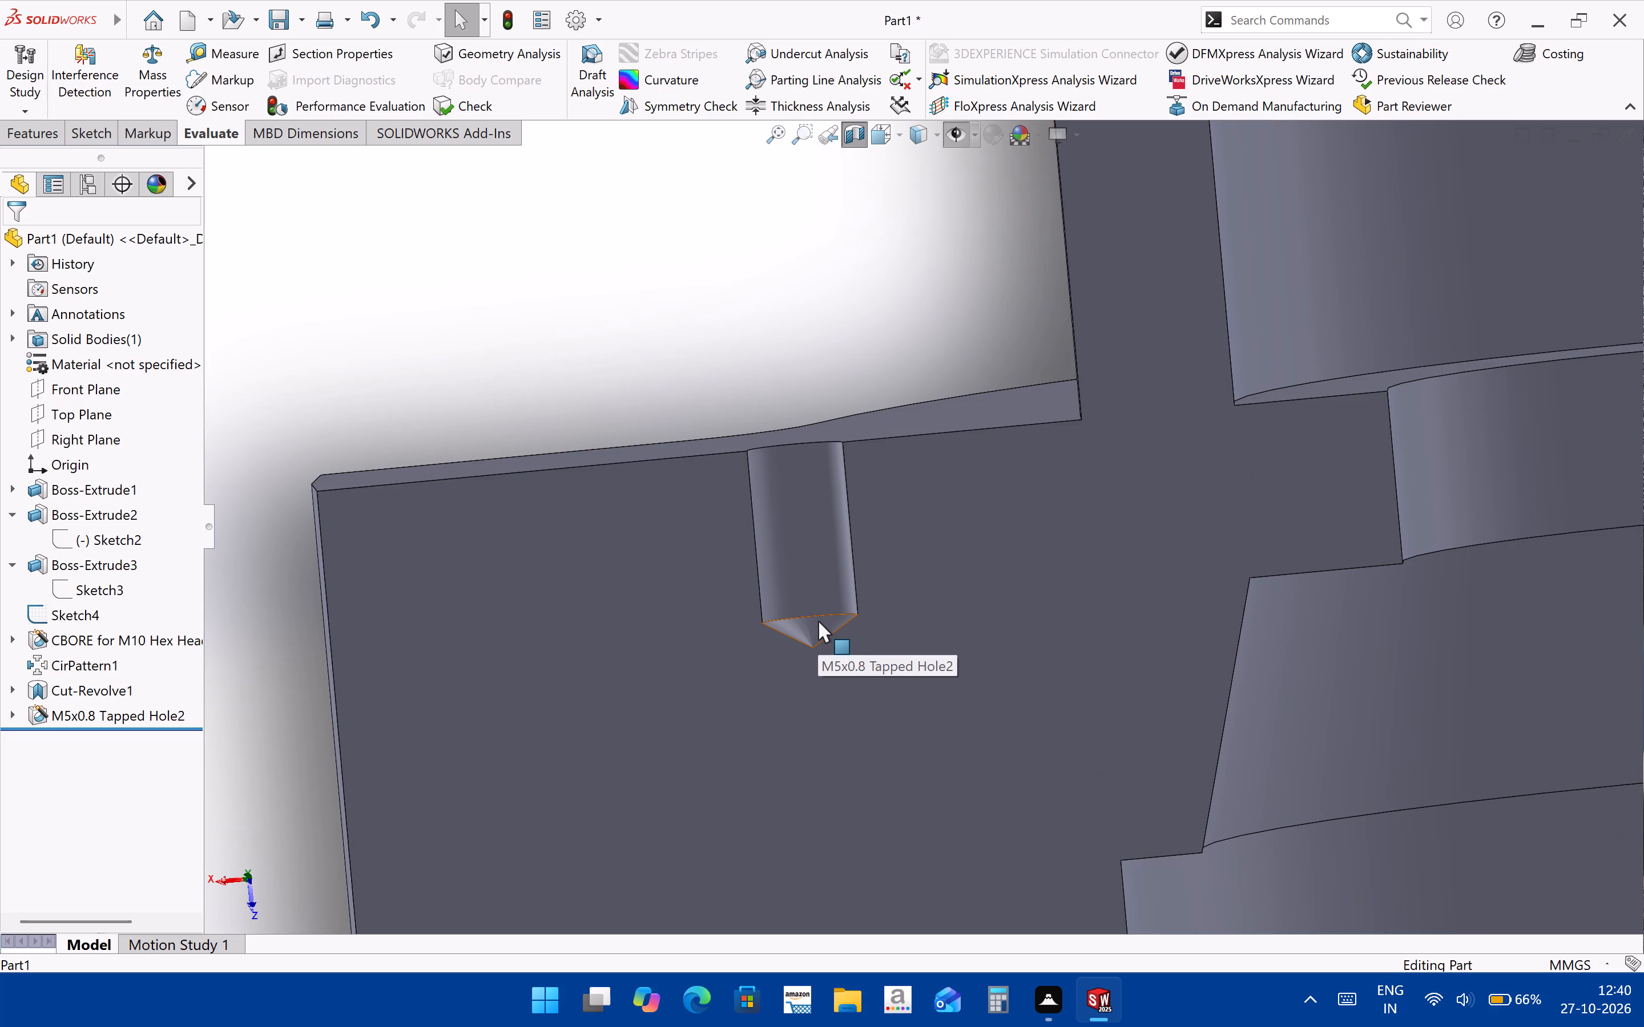
click(762, 622)
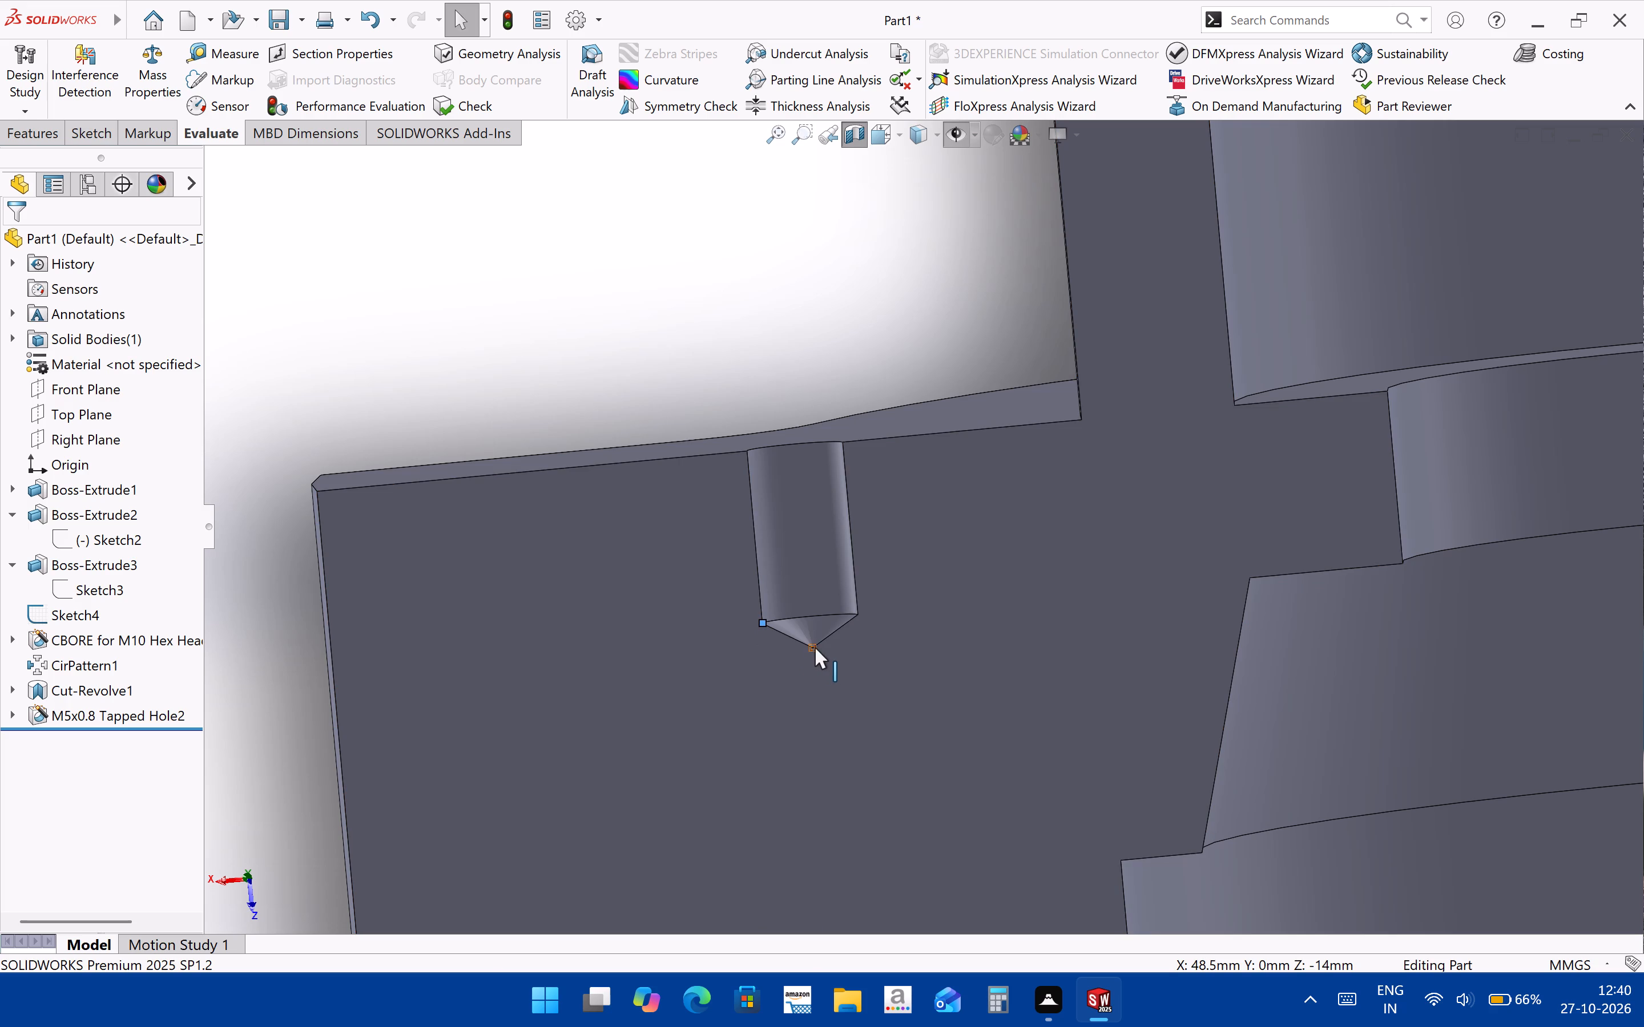
ctrl+click(813, 648)
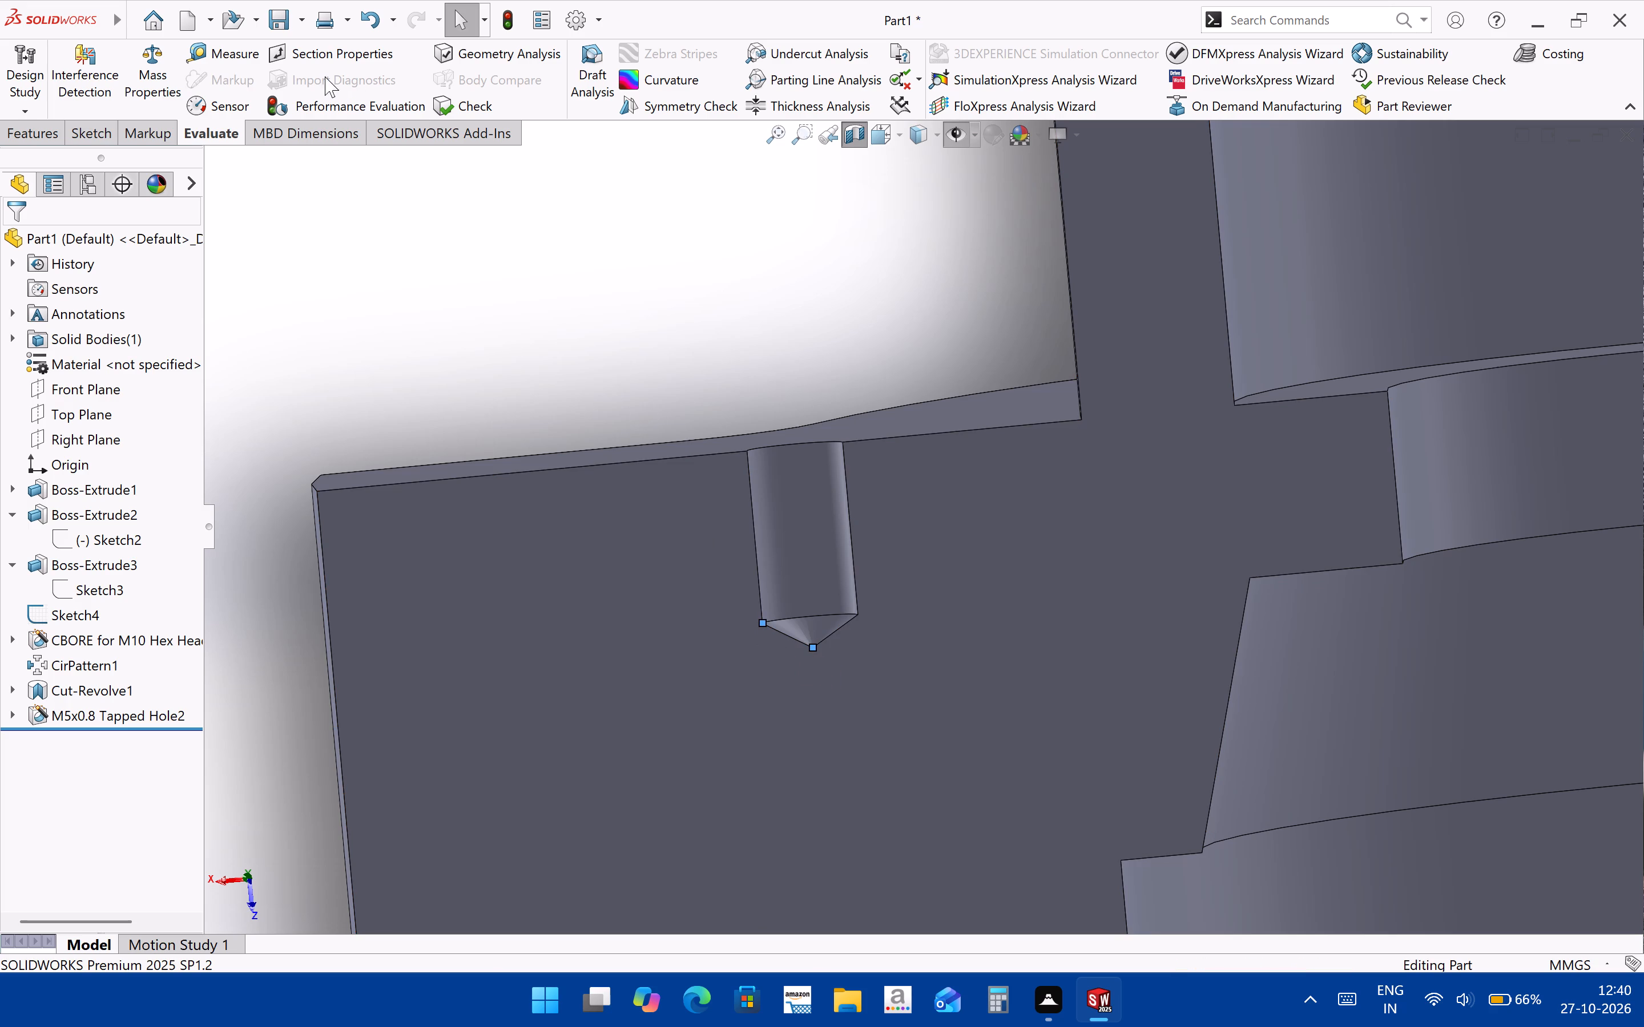
drag(232, 64, 233, 59)
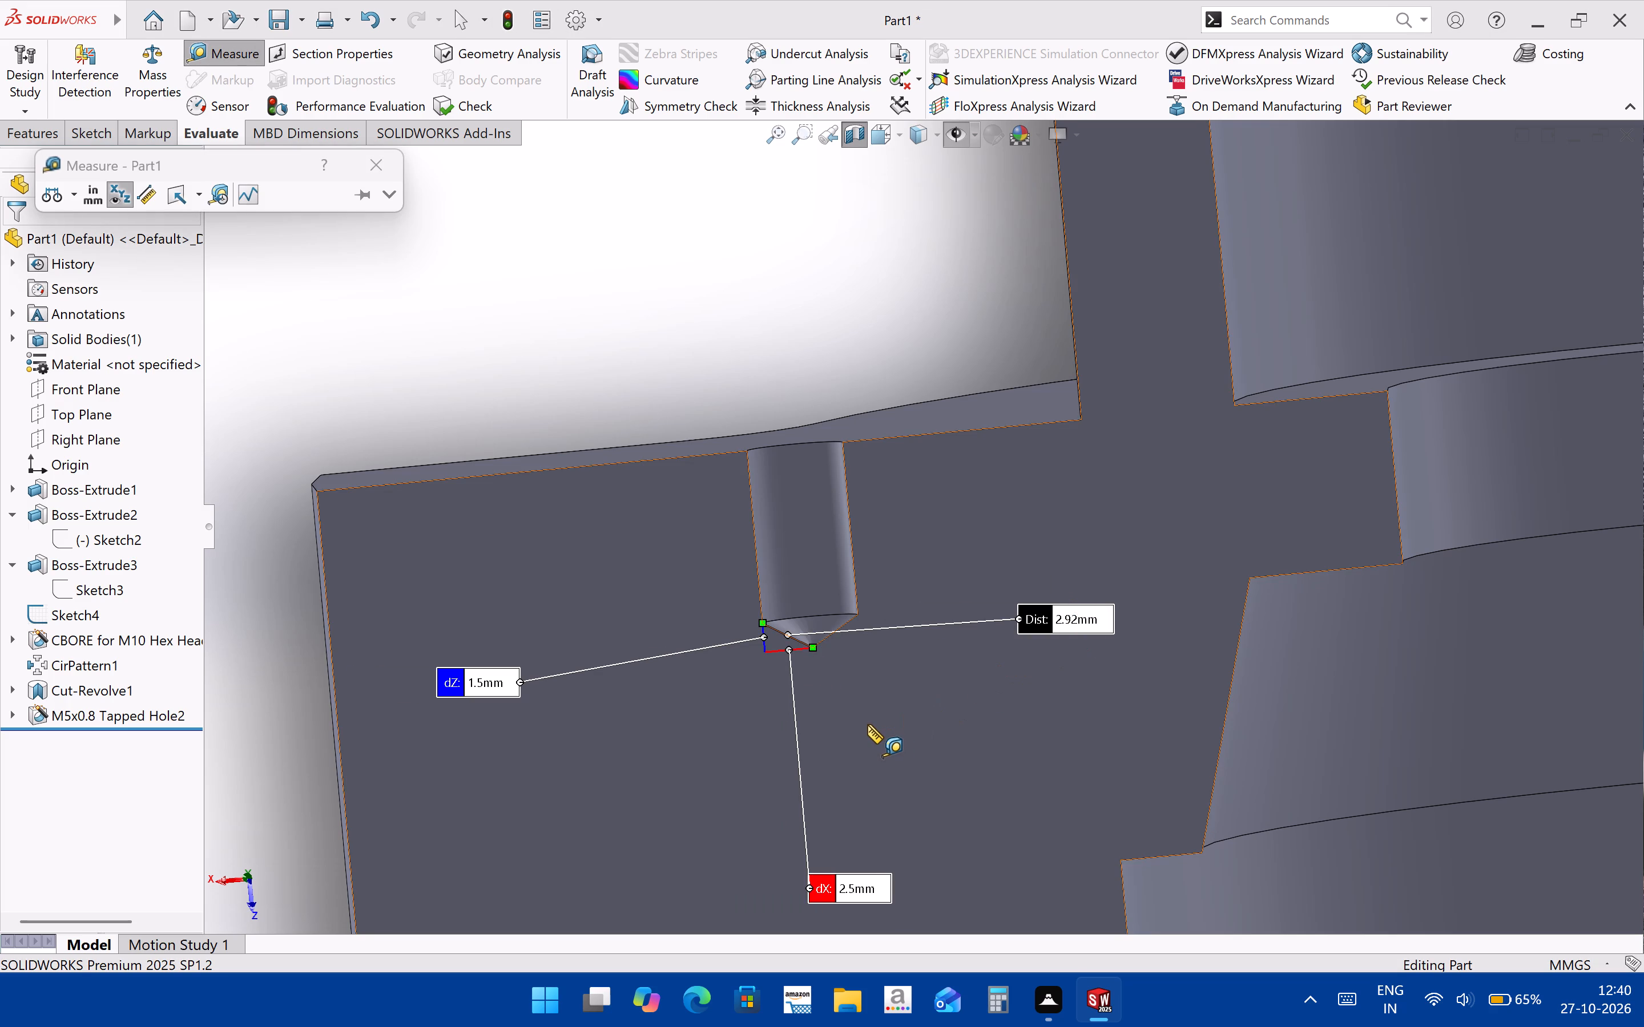
scroll(797, 637, down, 4)
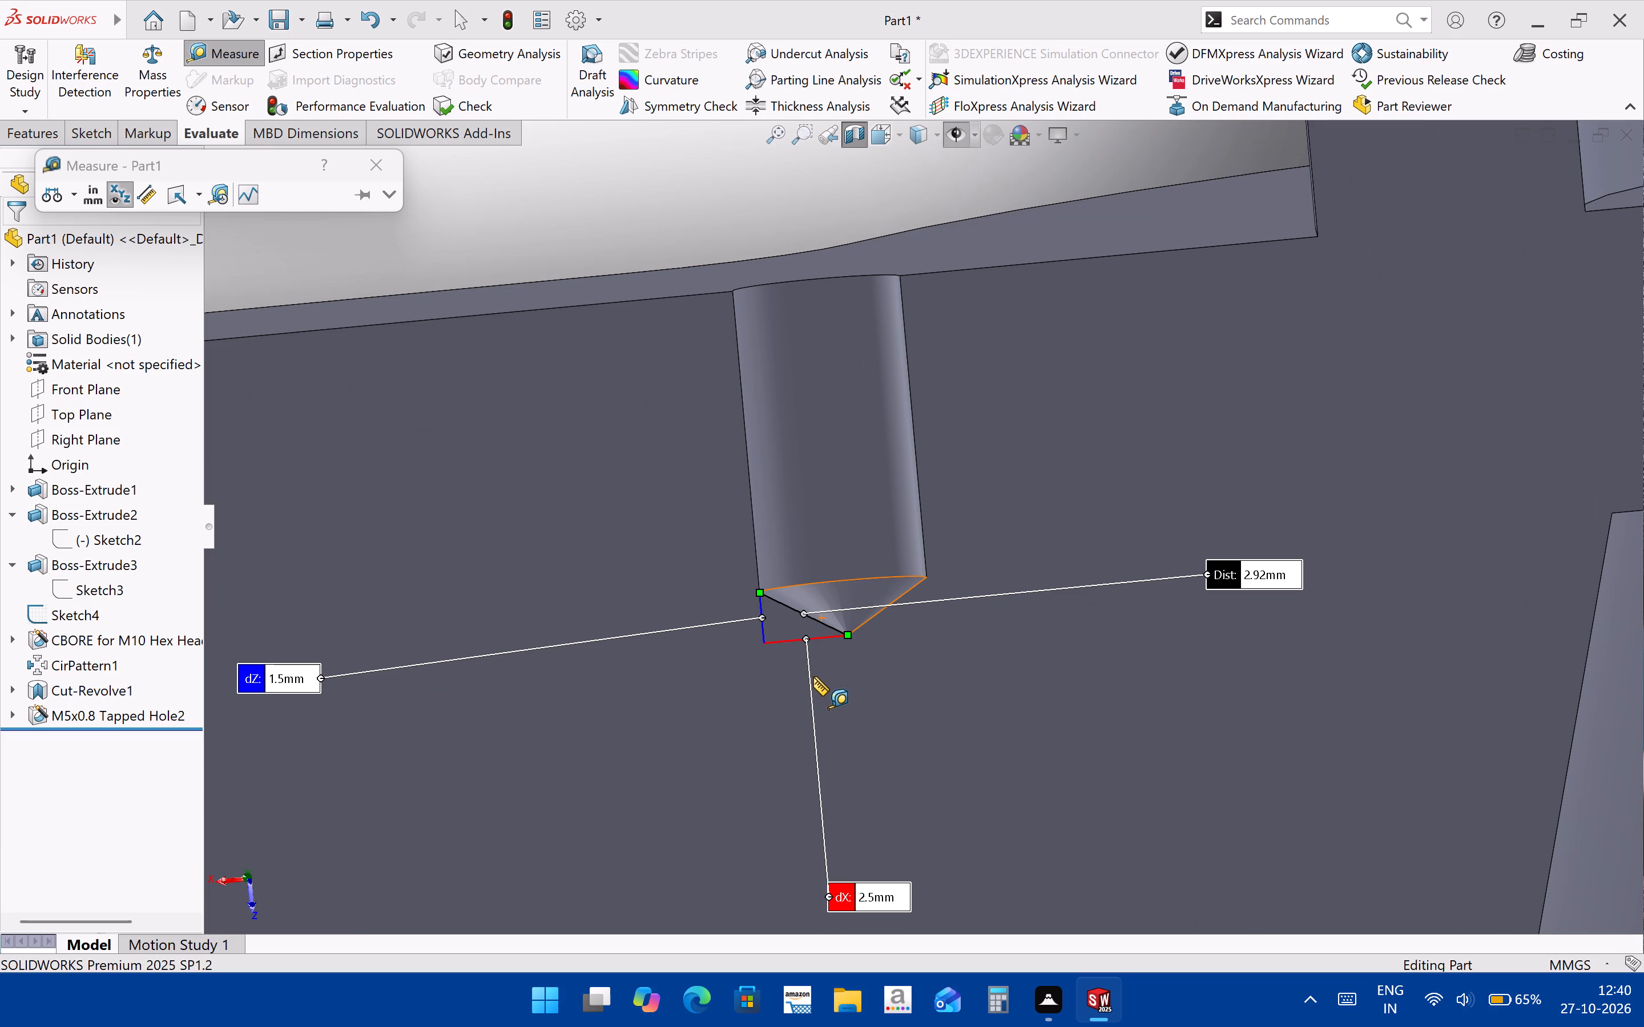
scroll(819, 642, down, 3)
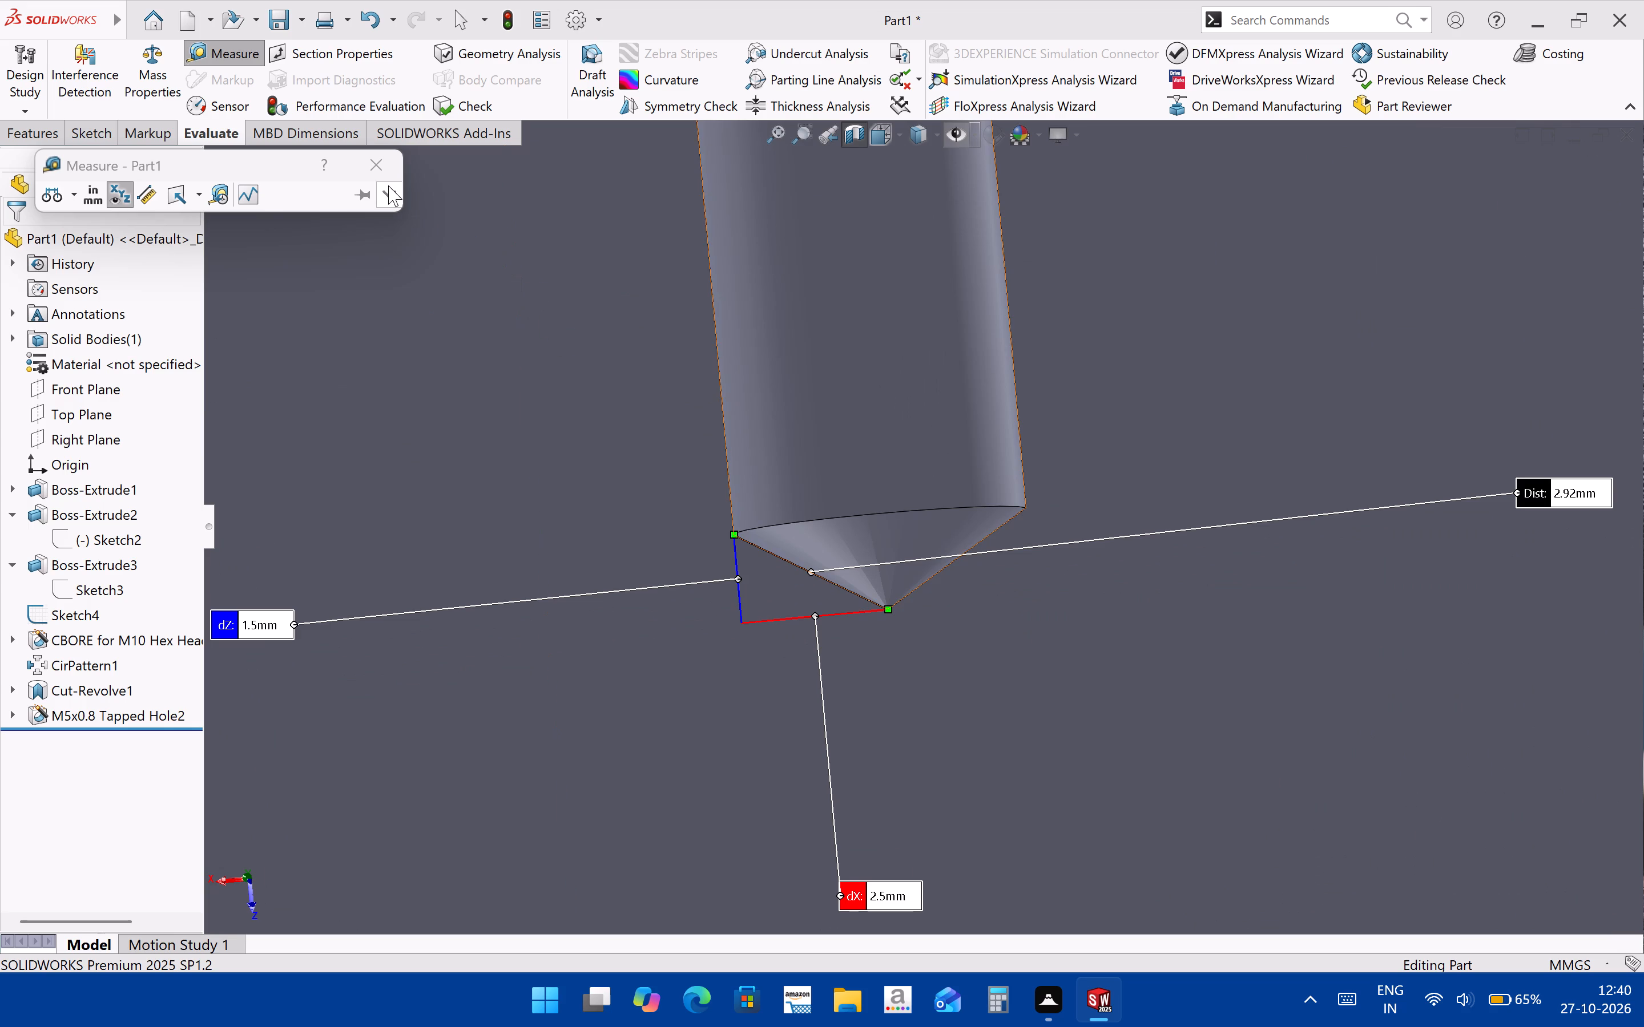
scroll(1091, 652, up, 3)
click(377, 173)
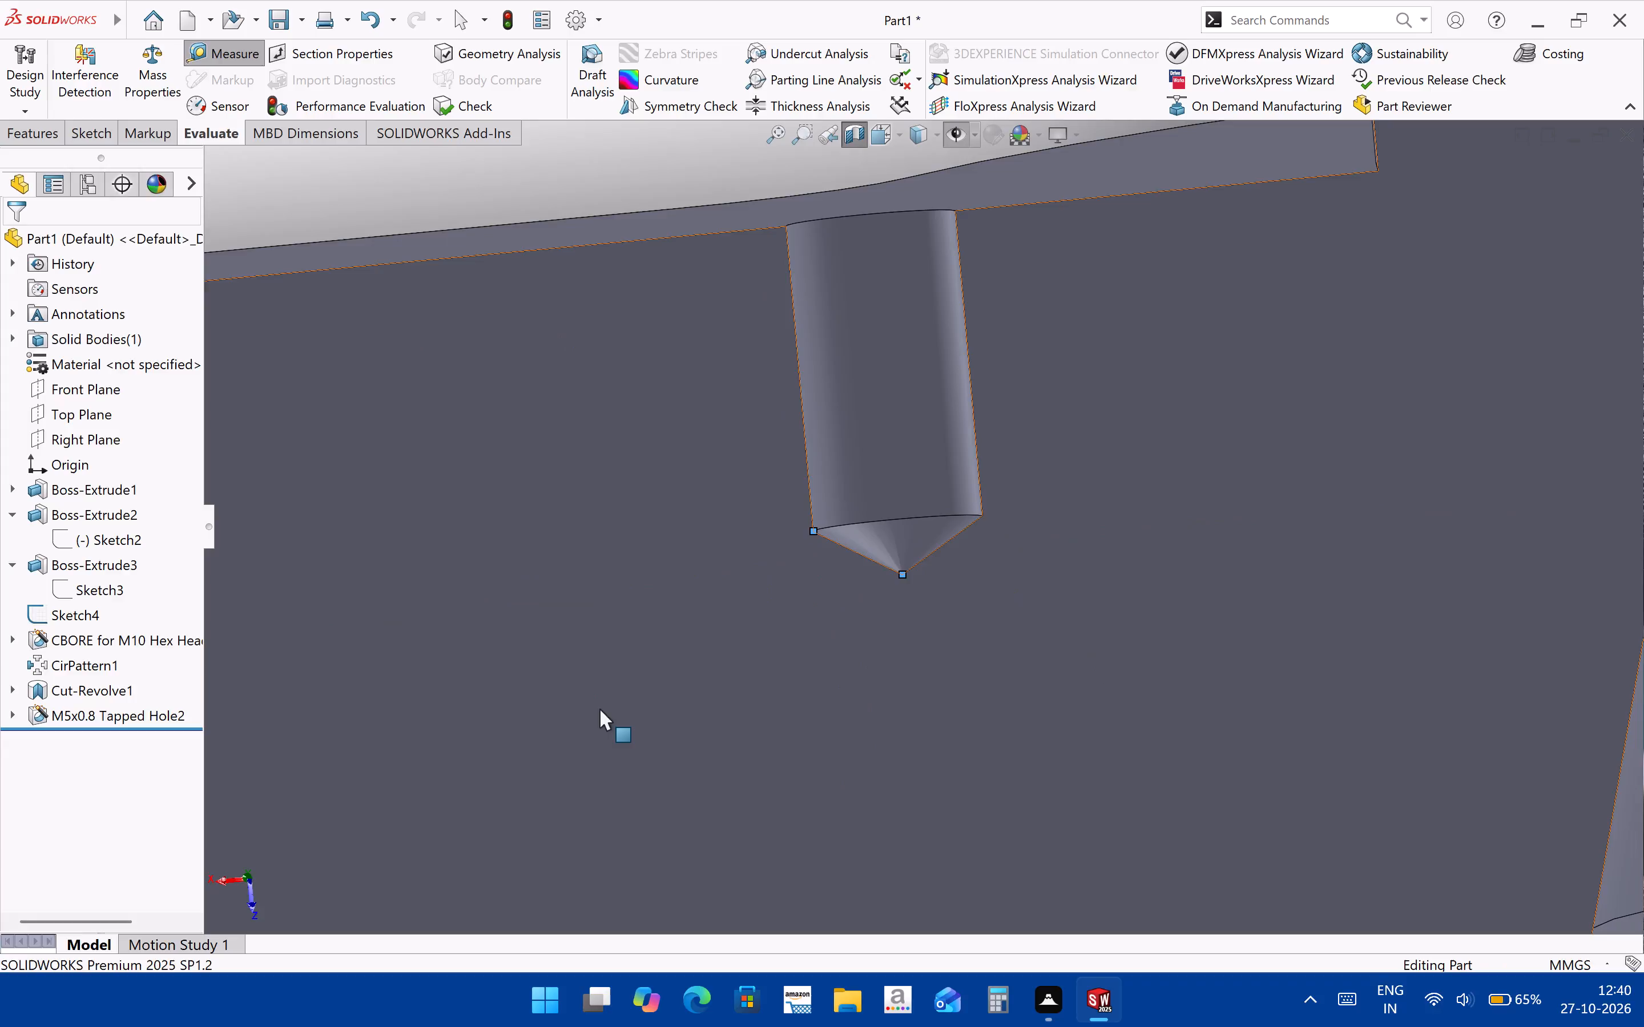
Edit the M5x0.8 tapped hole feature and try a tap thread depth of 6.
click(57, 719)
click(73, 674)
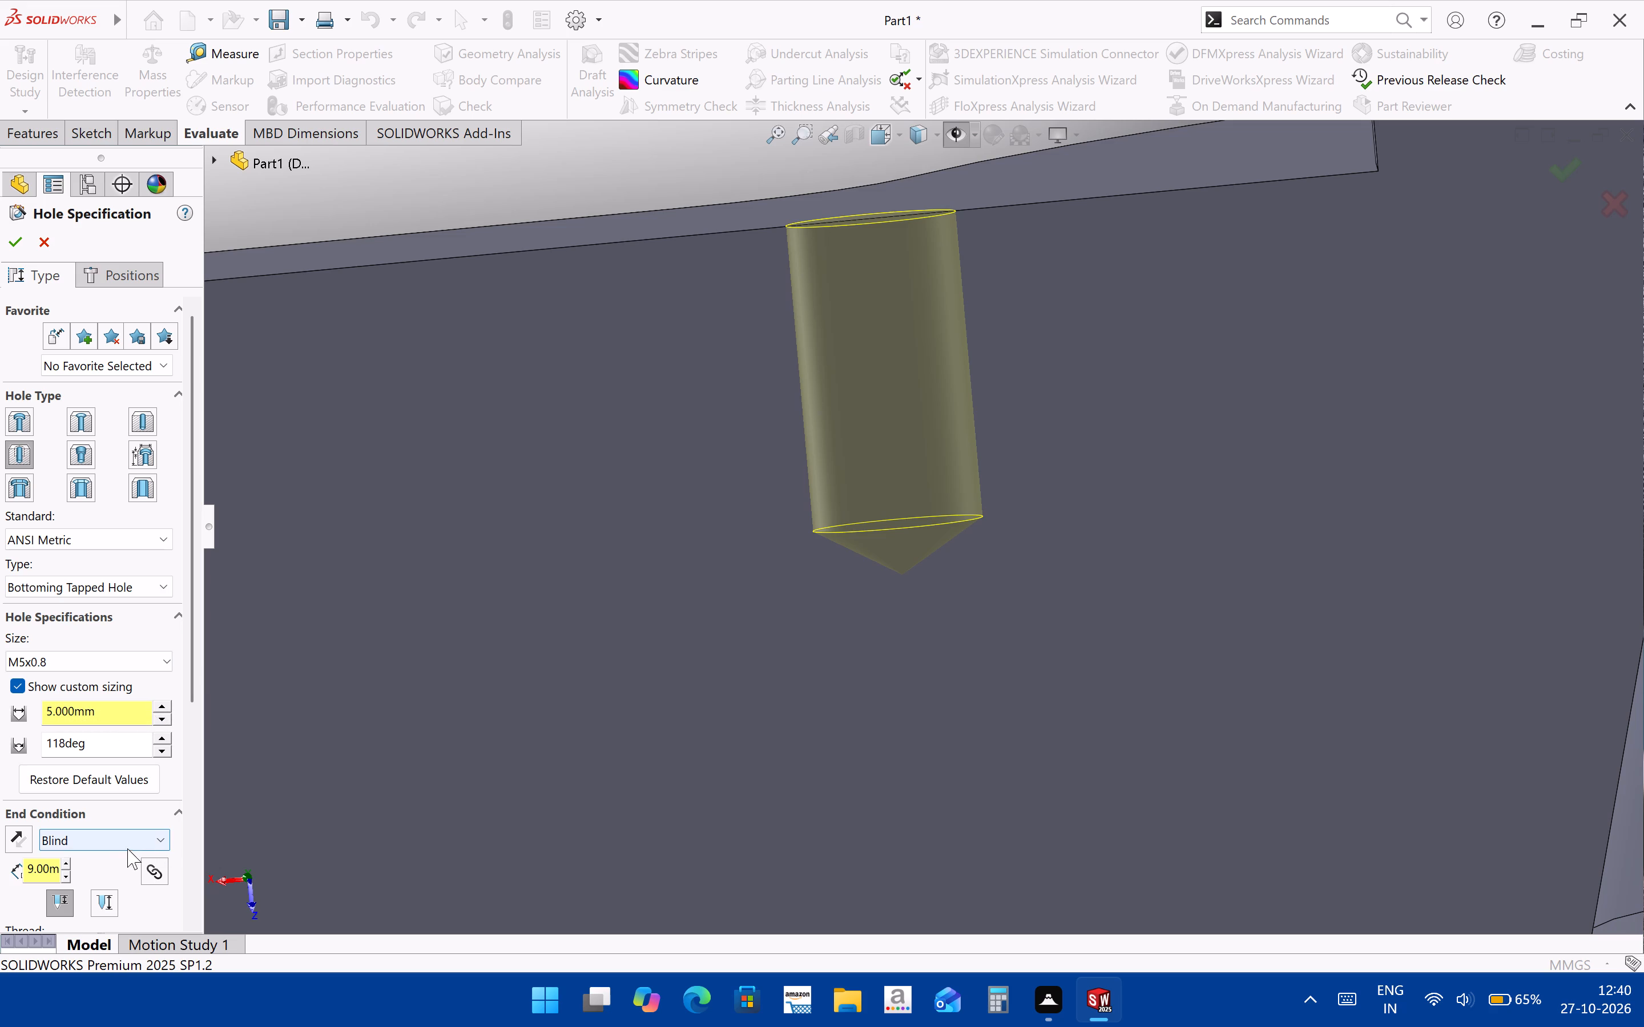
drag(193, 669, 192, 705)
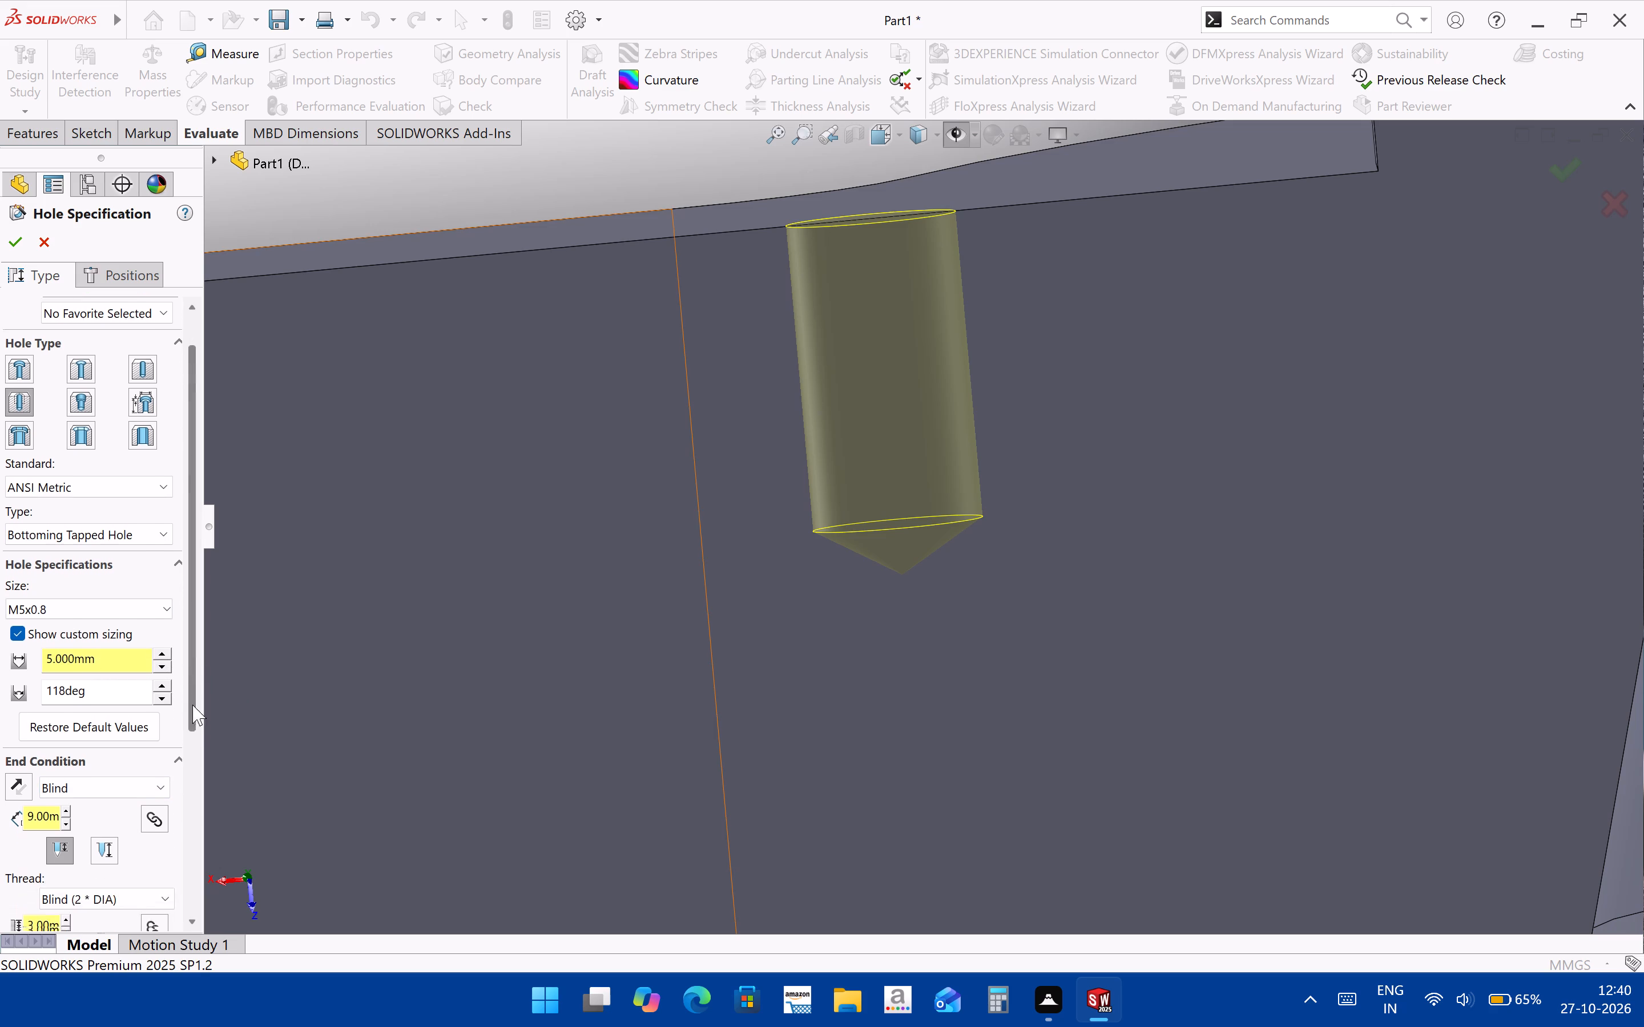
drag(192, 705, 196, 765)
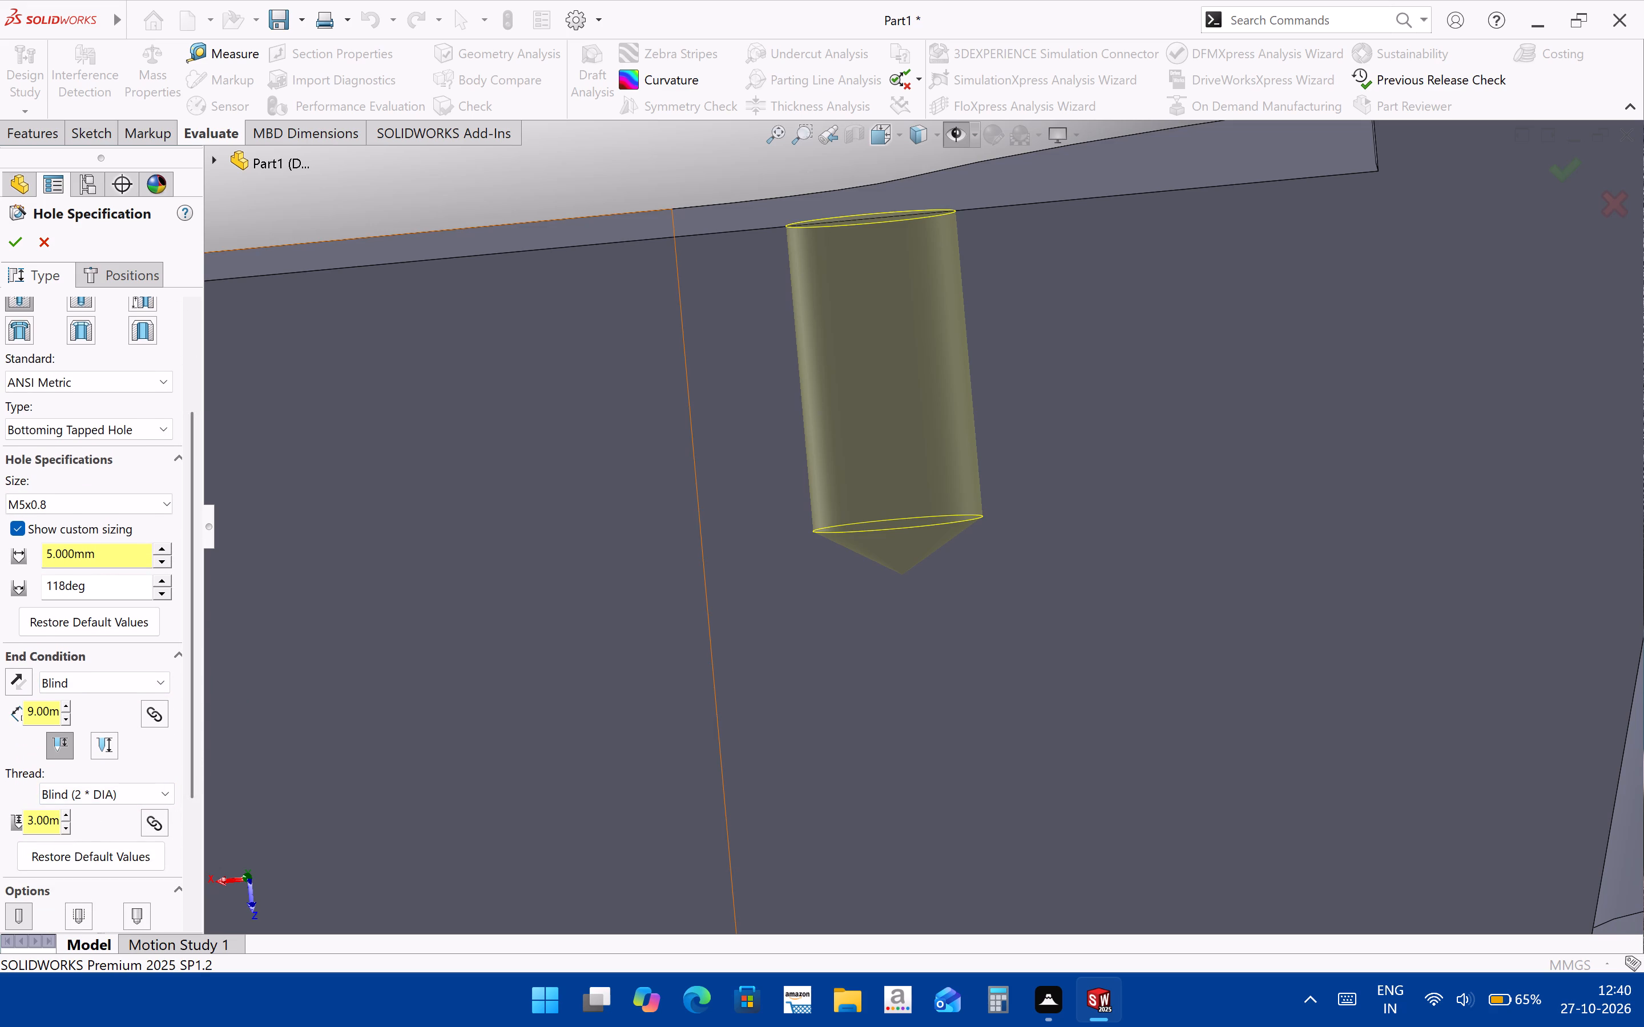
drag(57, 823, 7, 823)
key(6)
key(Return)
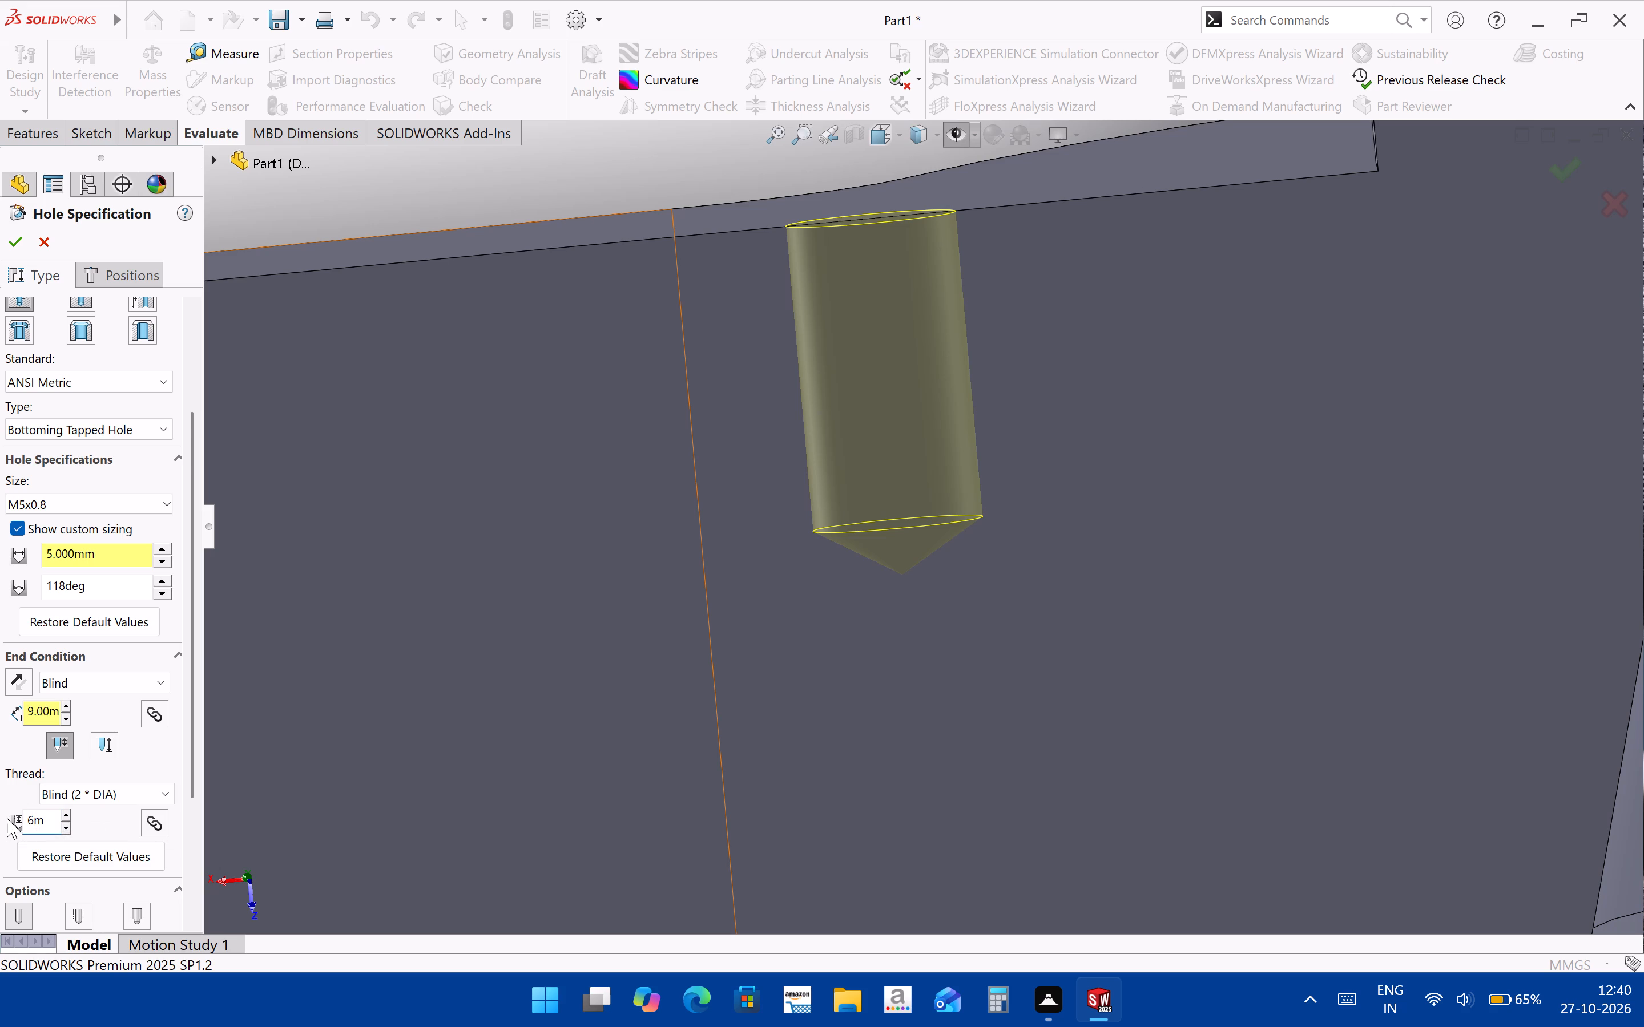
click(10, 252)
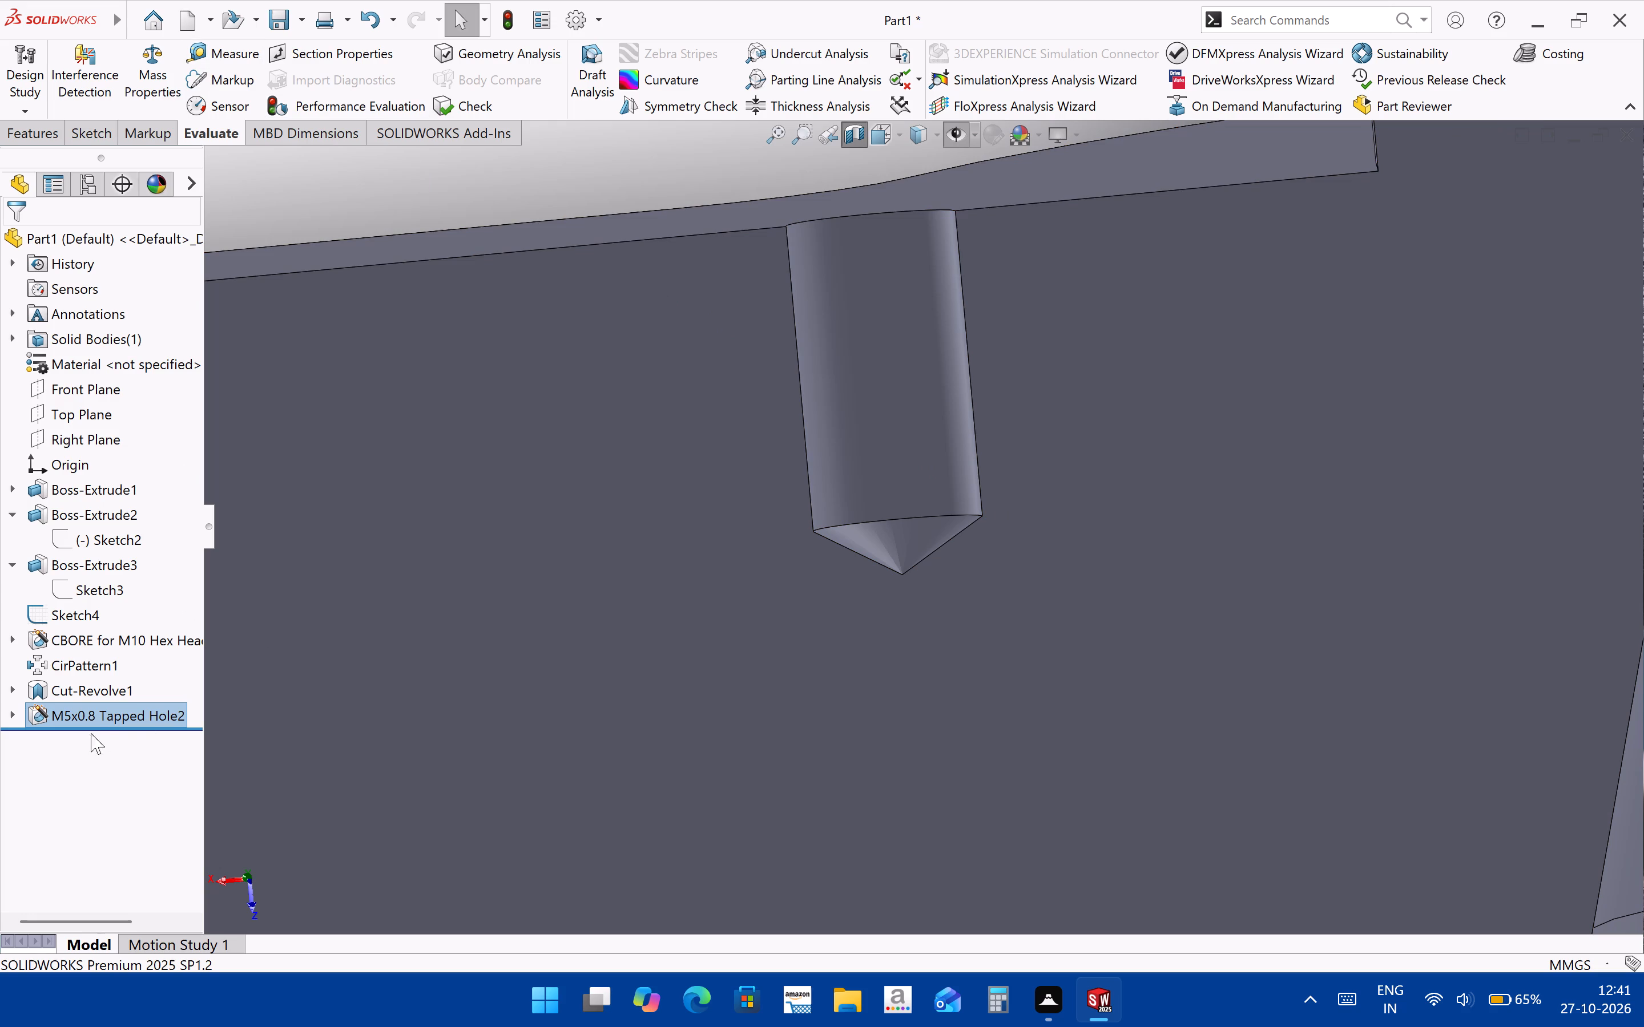
Edit the M5x0.8 tapped hole feature again, set its tap thread depth to 3 mm, and apply the change.
click(92, 717)
click(272, 755)
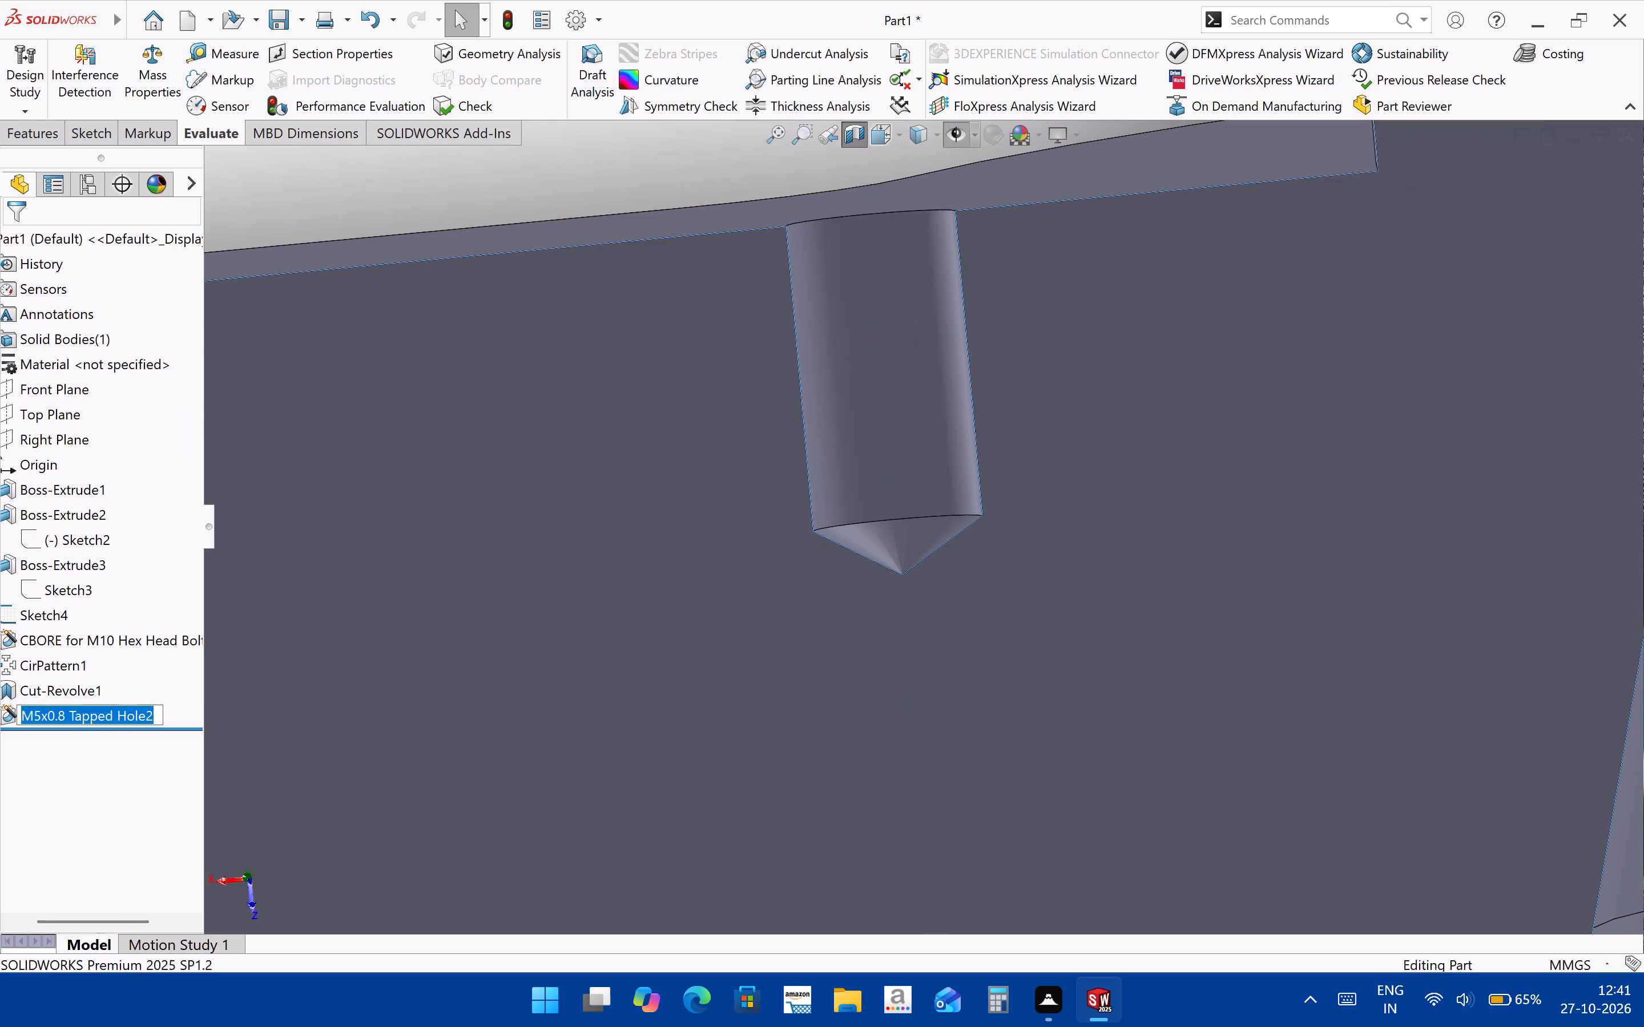
click(115, 722)
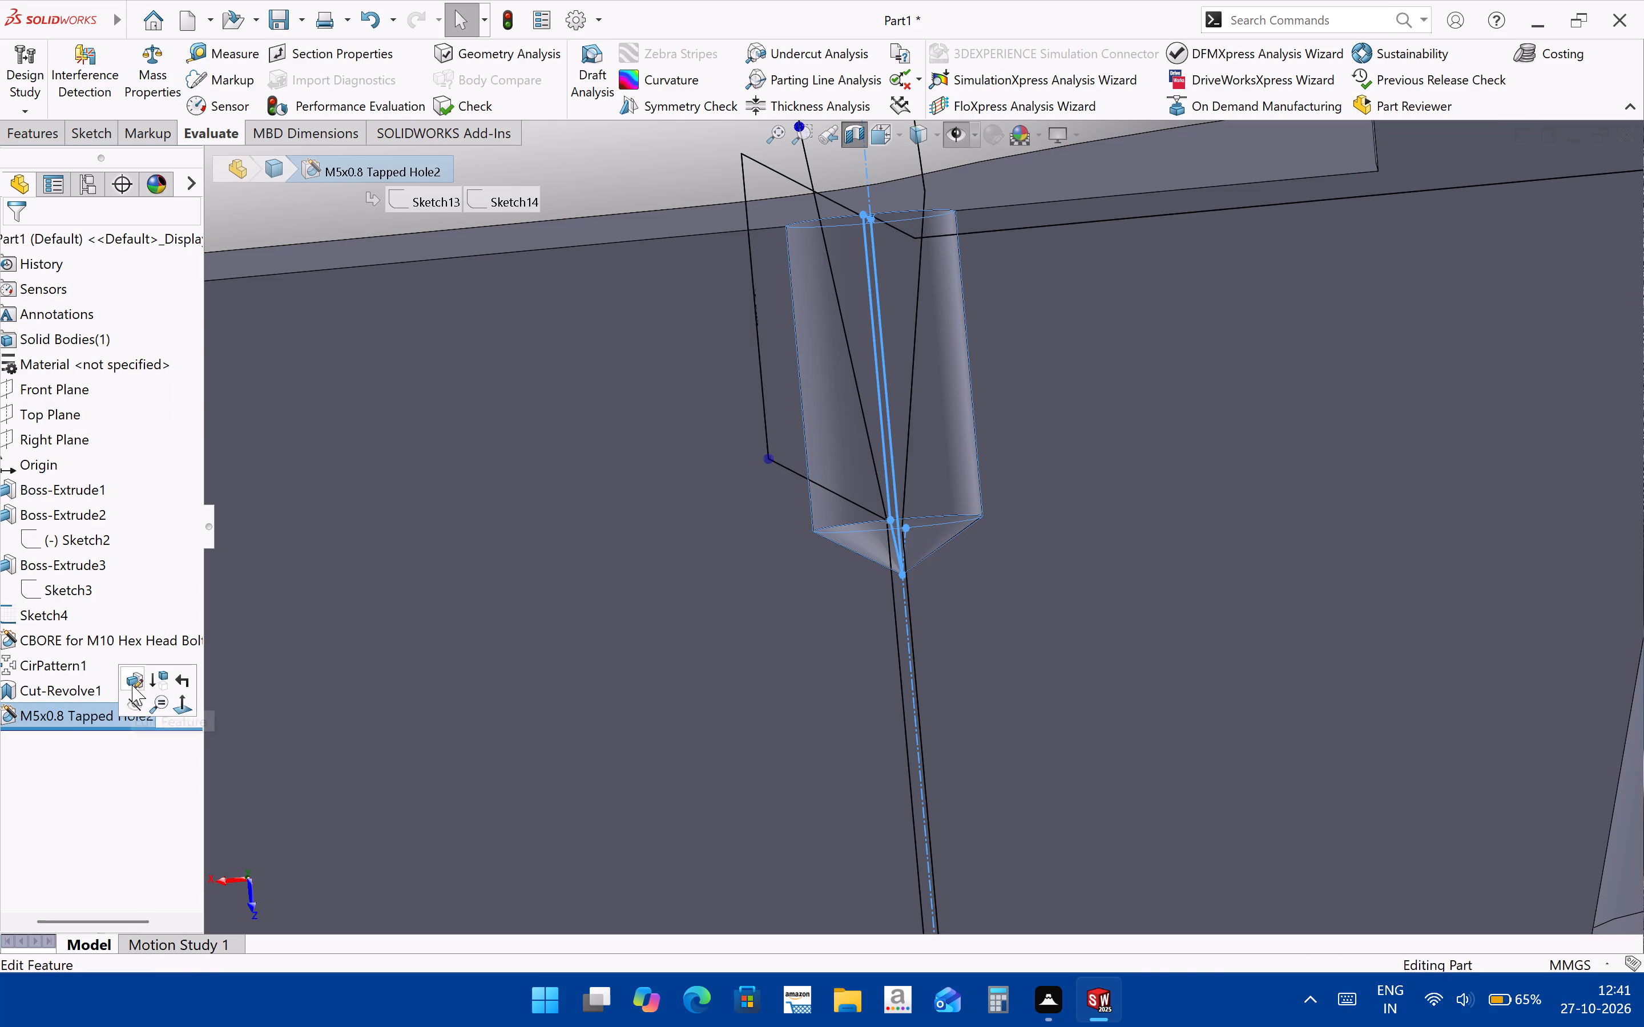
click(132, 685)
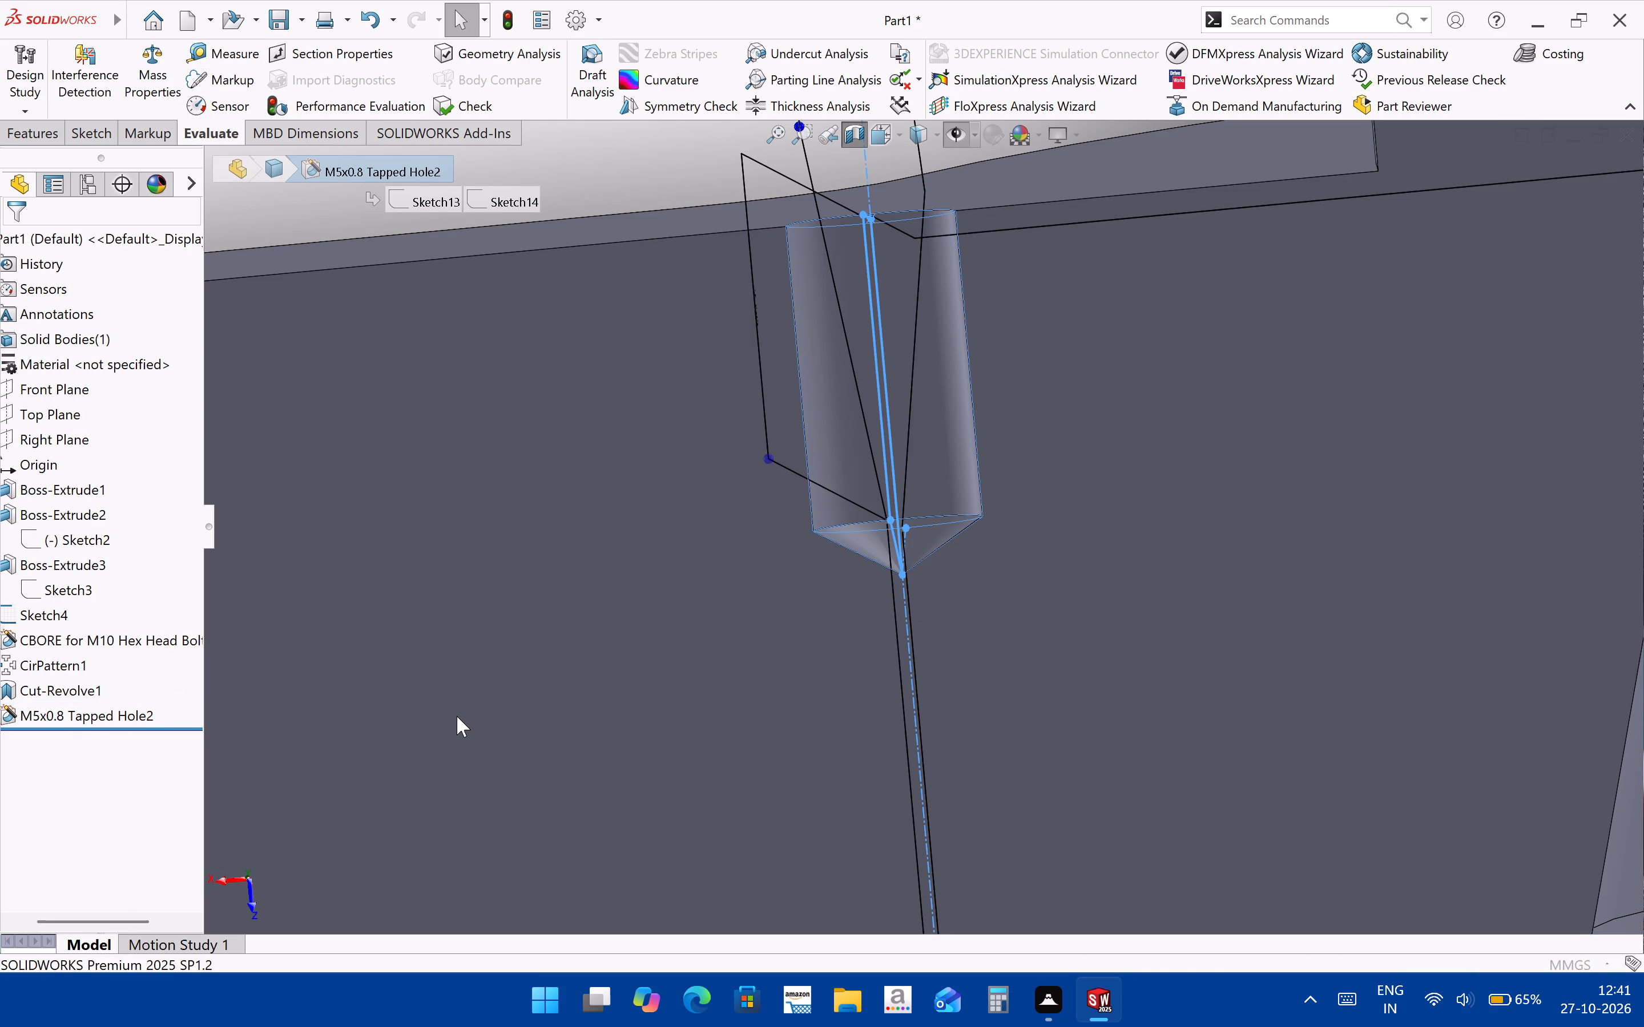
click(65, 727)
click(68, 709)
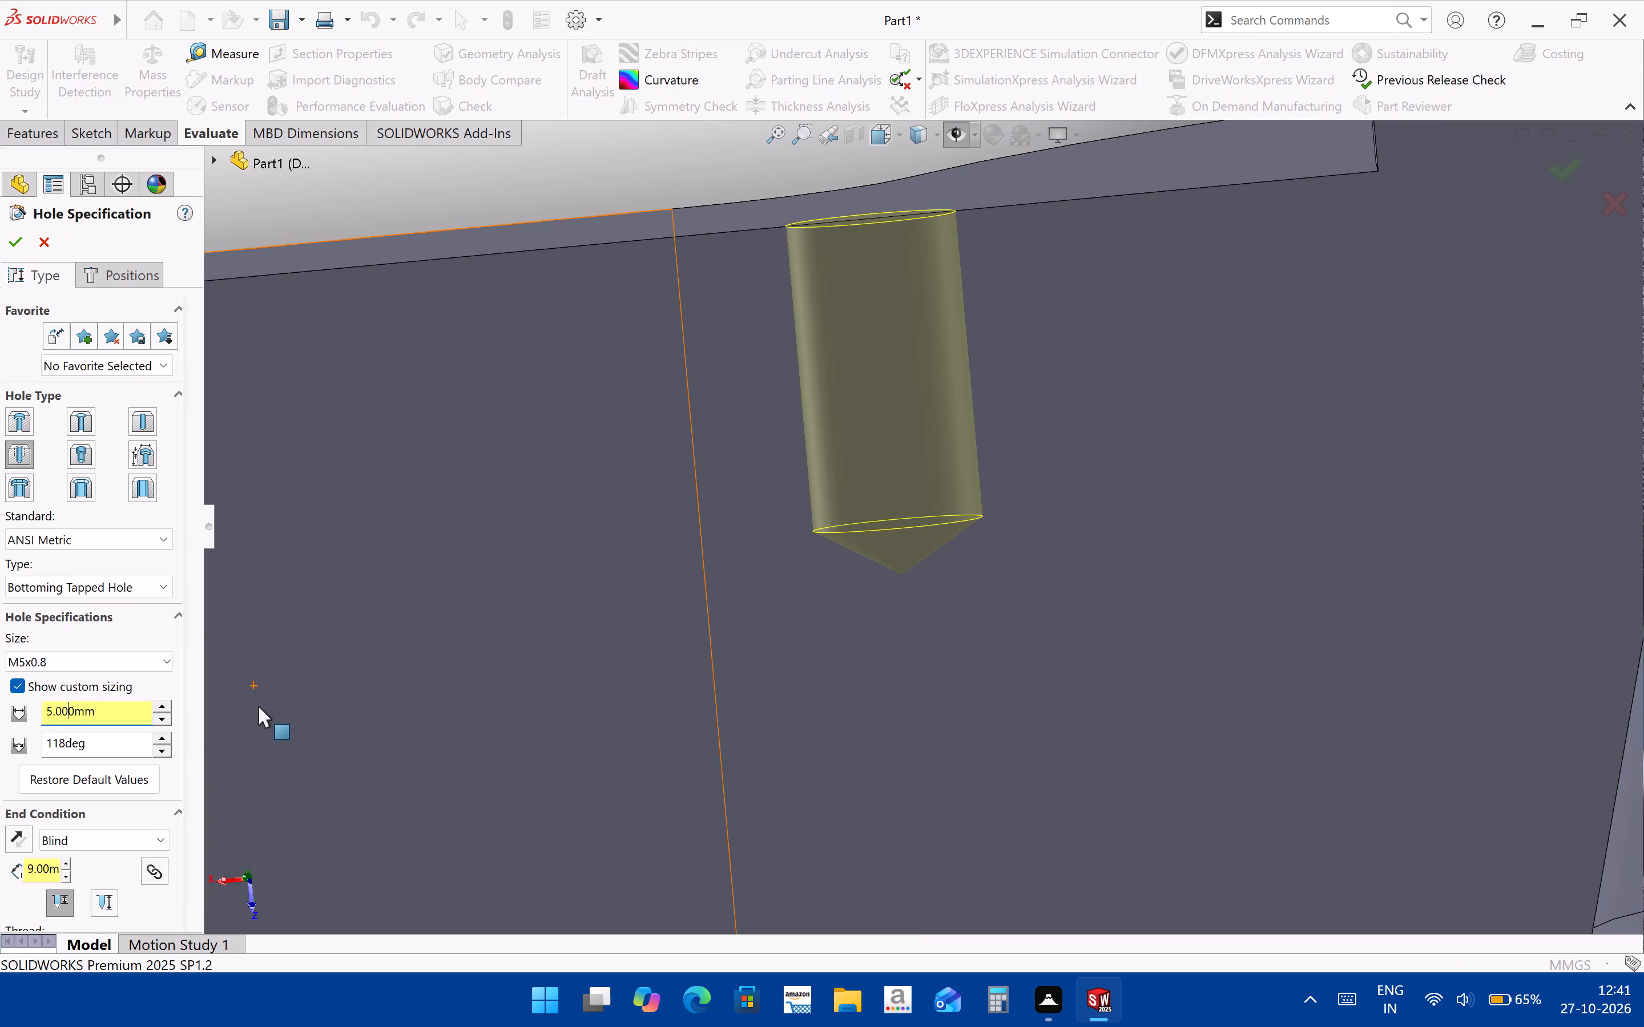
drag(192, 697, 192, 757)
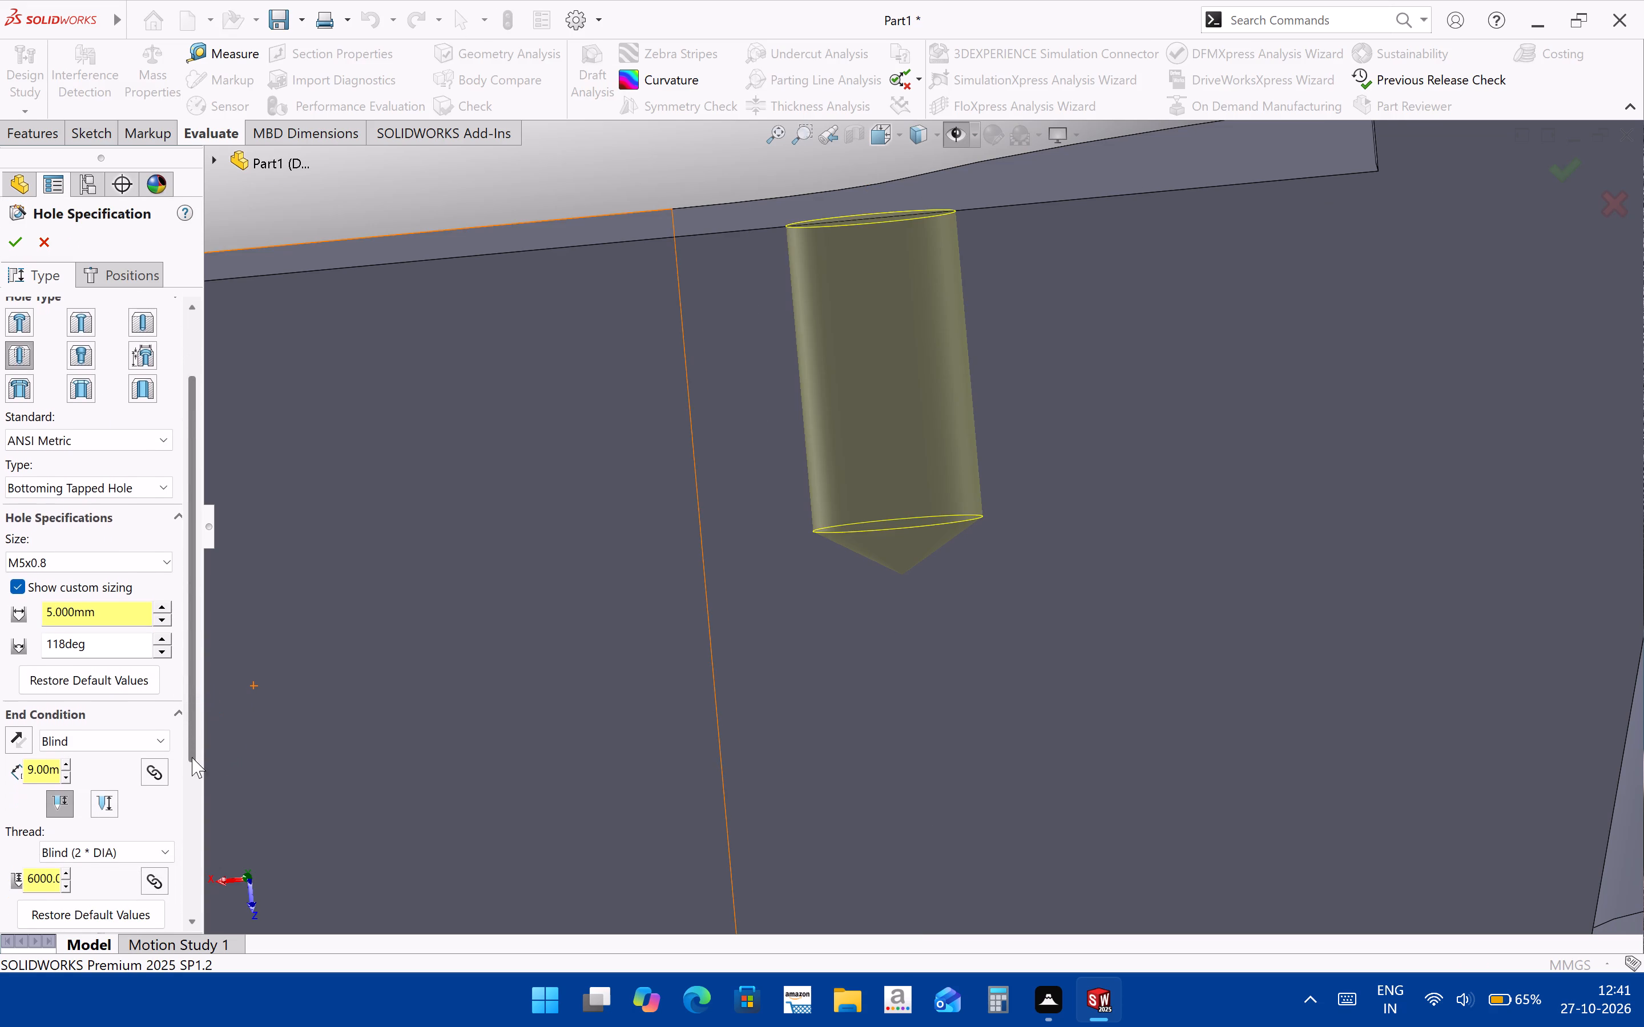
drag(192, 757, 192, 813)
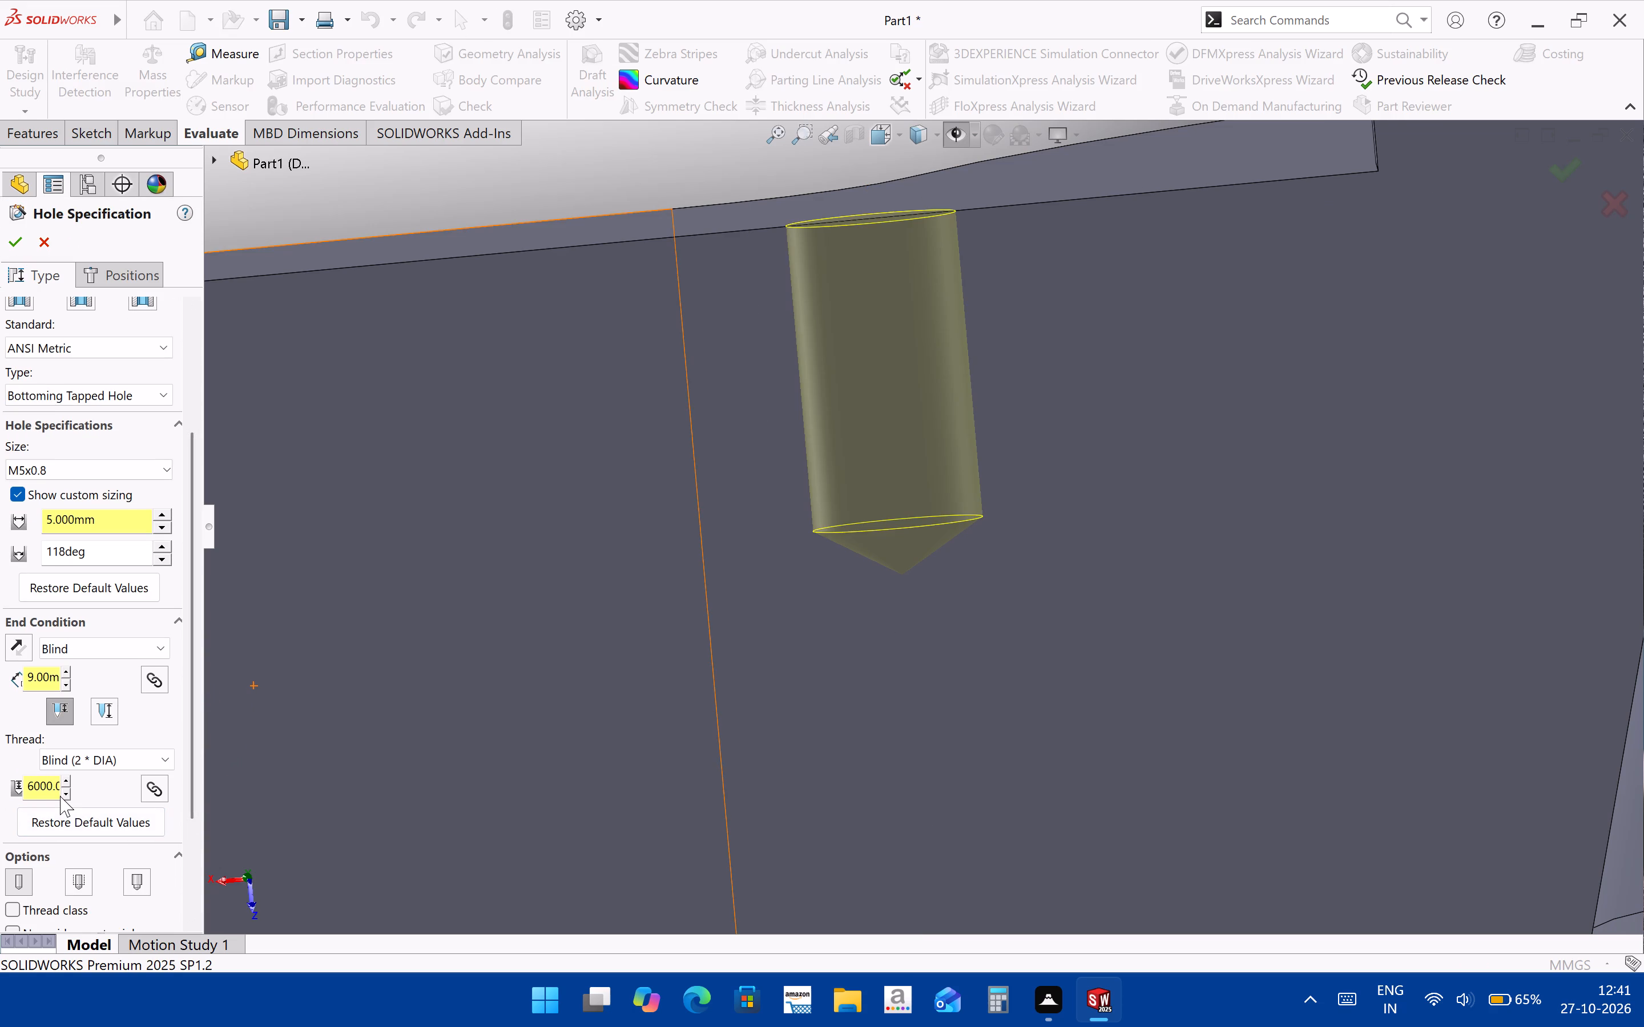
triple_click(67, 795)
click(67, 795)
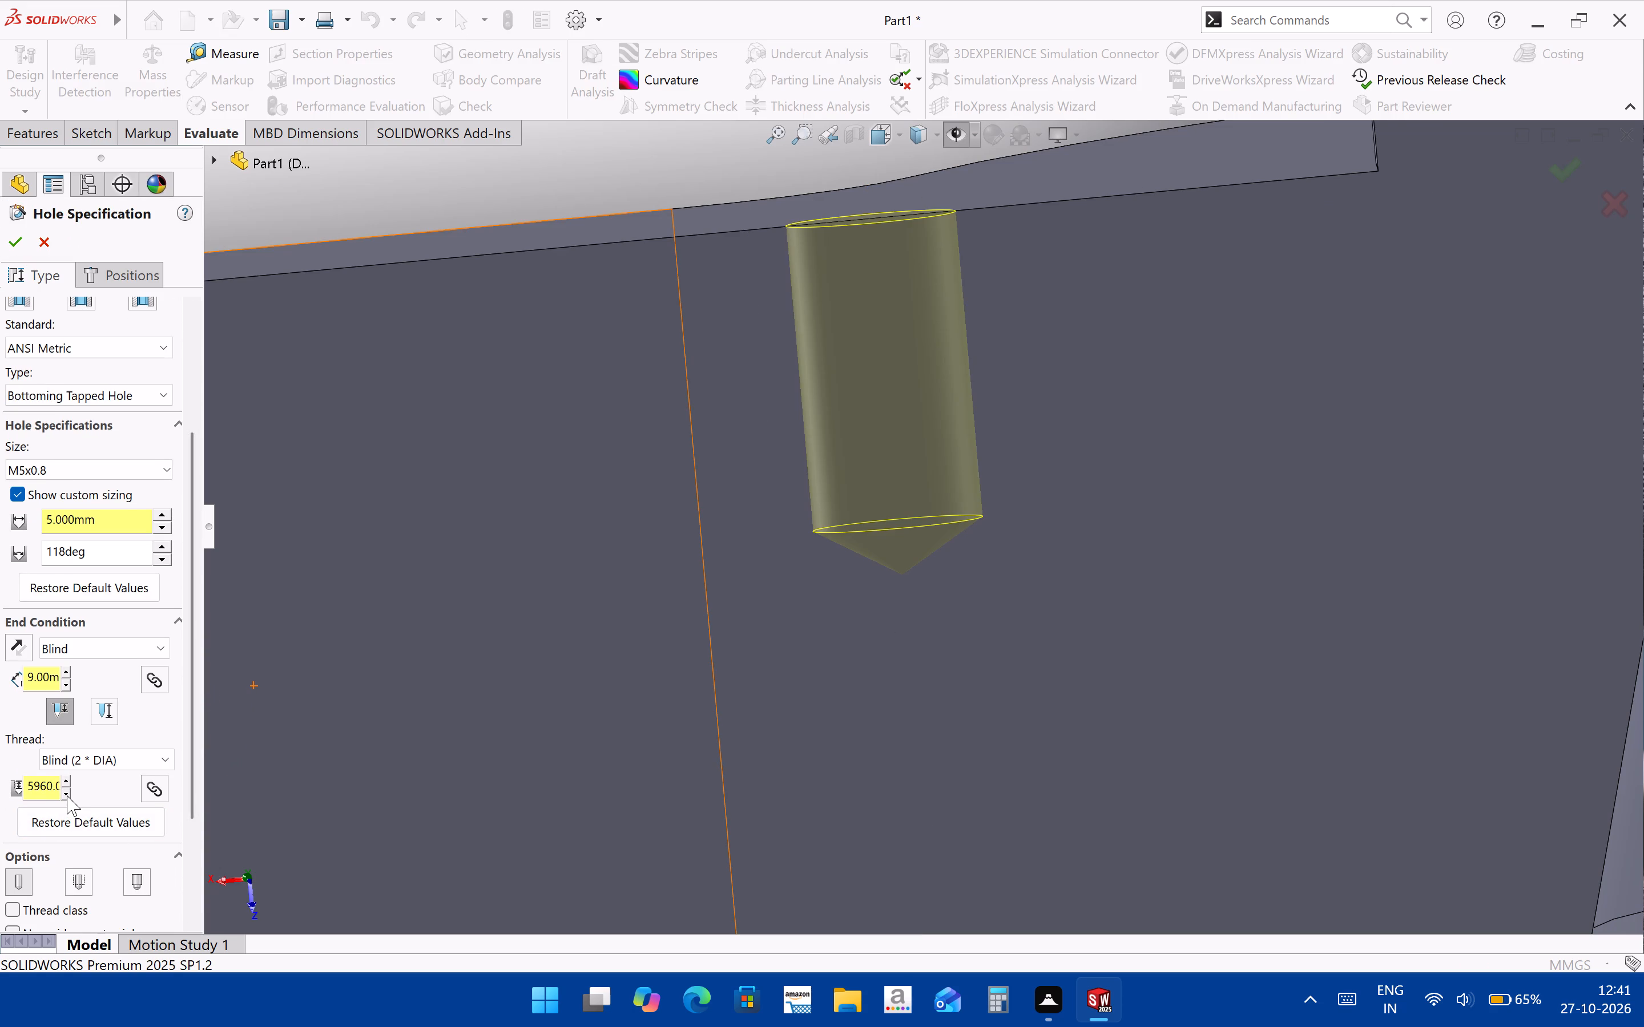
click(67, 795)
drag(54, 786, 0, 786)
key(BackSpace)
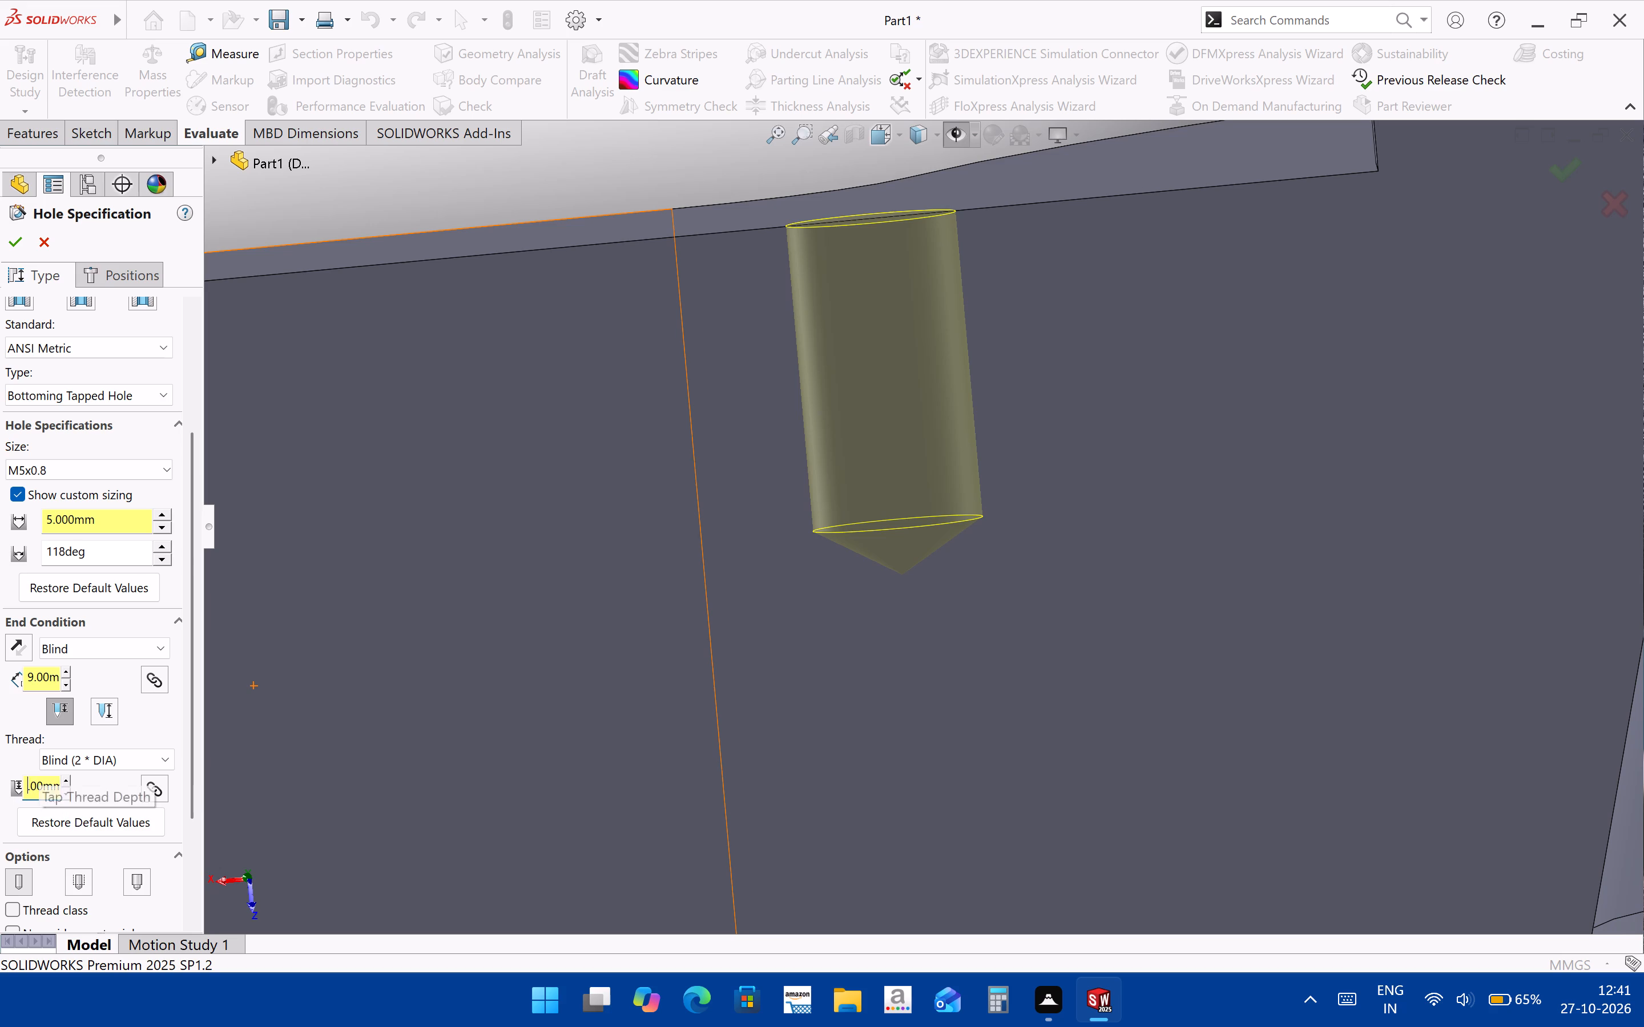
click(51, 784)
key(BackSpace)
key(BackSpace)
key(BackSpace)
click(42, 786)
key(BackSpace)
key(BackSpace)
key(BackSpace)
key(BackSpace)
text(3,,)
key(BackSpace)
key(BackSpace)
text(mm)
key(Return)
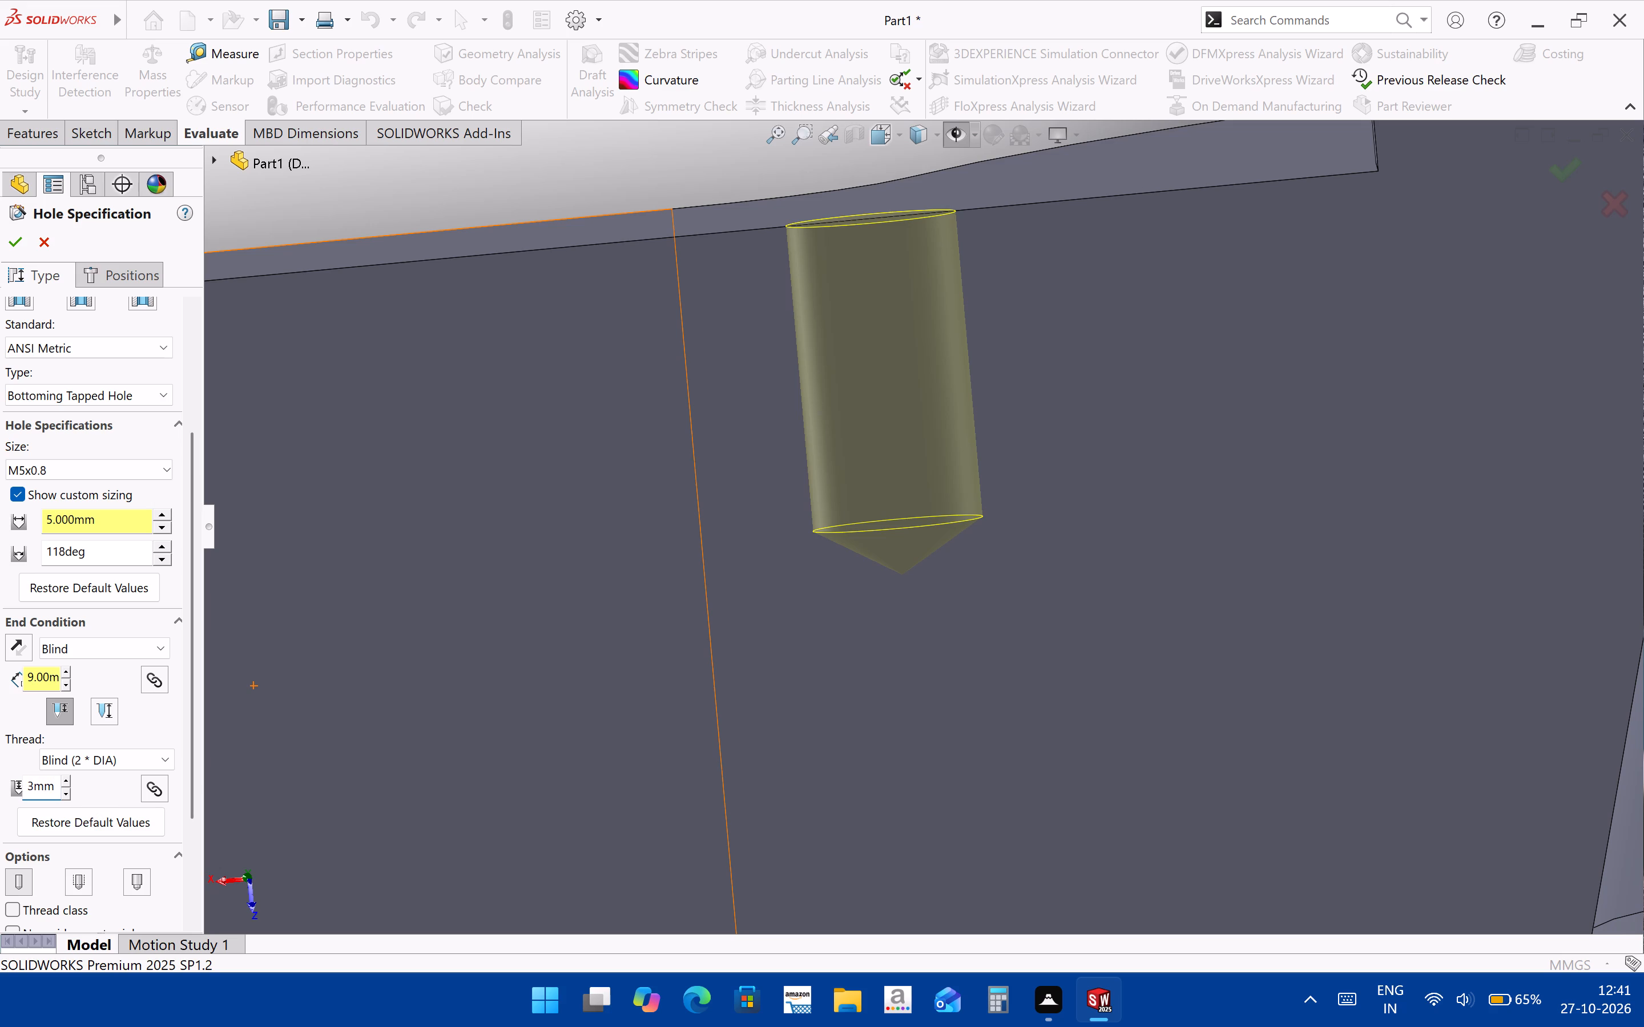
drag(192, 718, 193, 723)
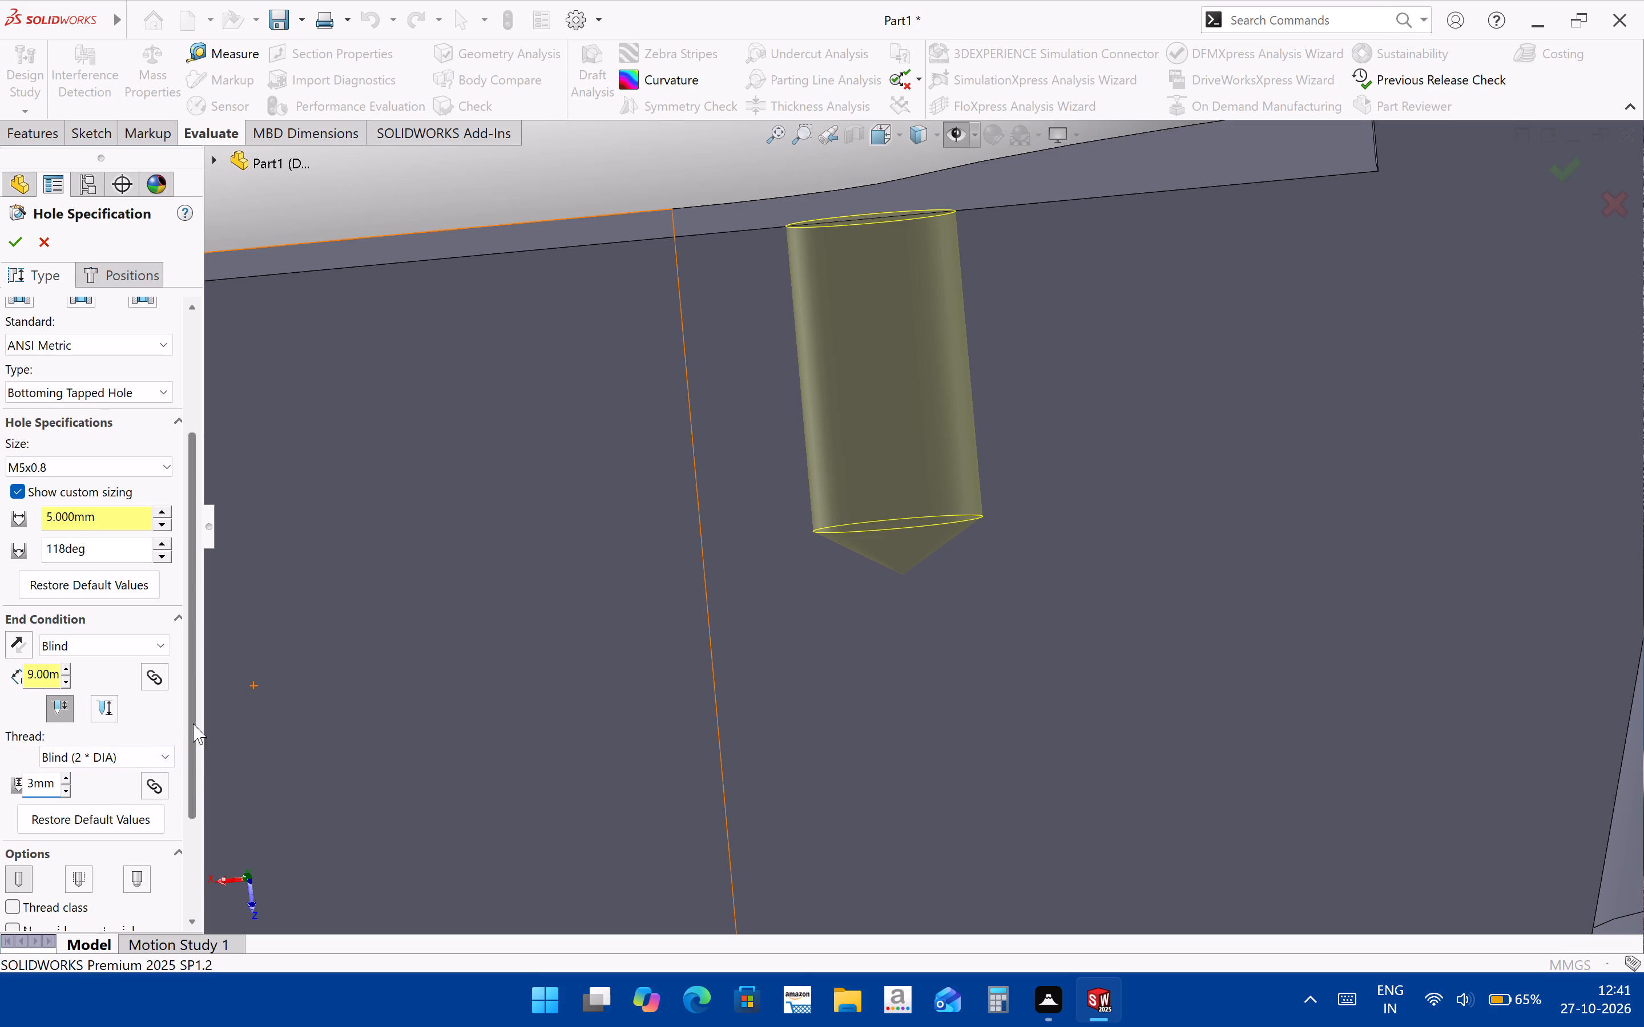
drag(193, 723, 196, 779)
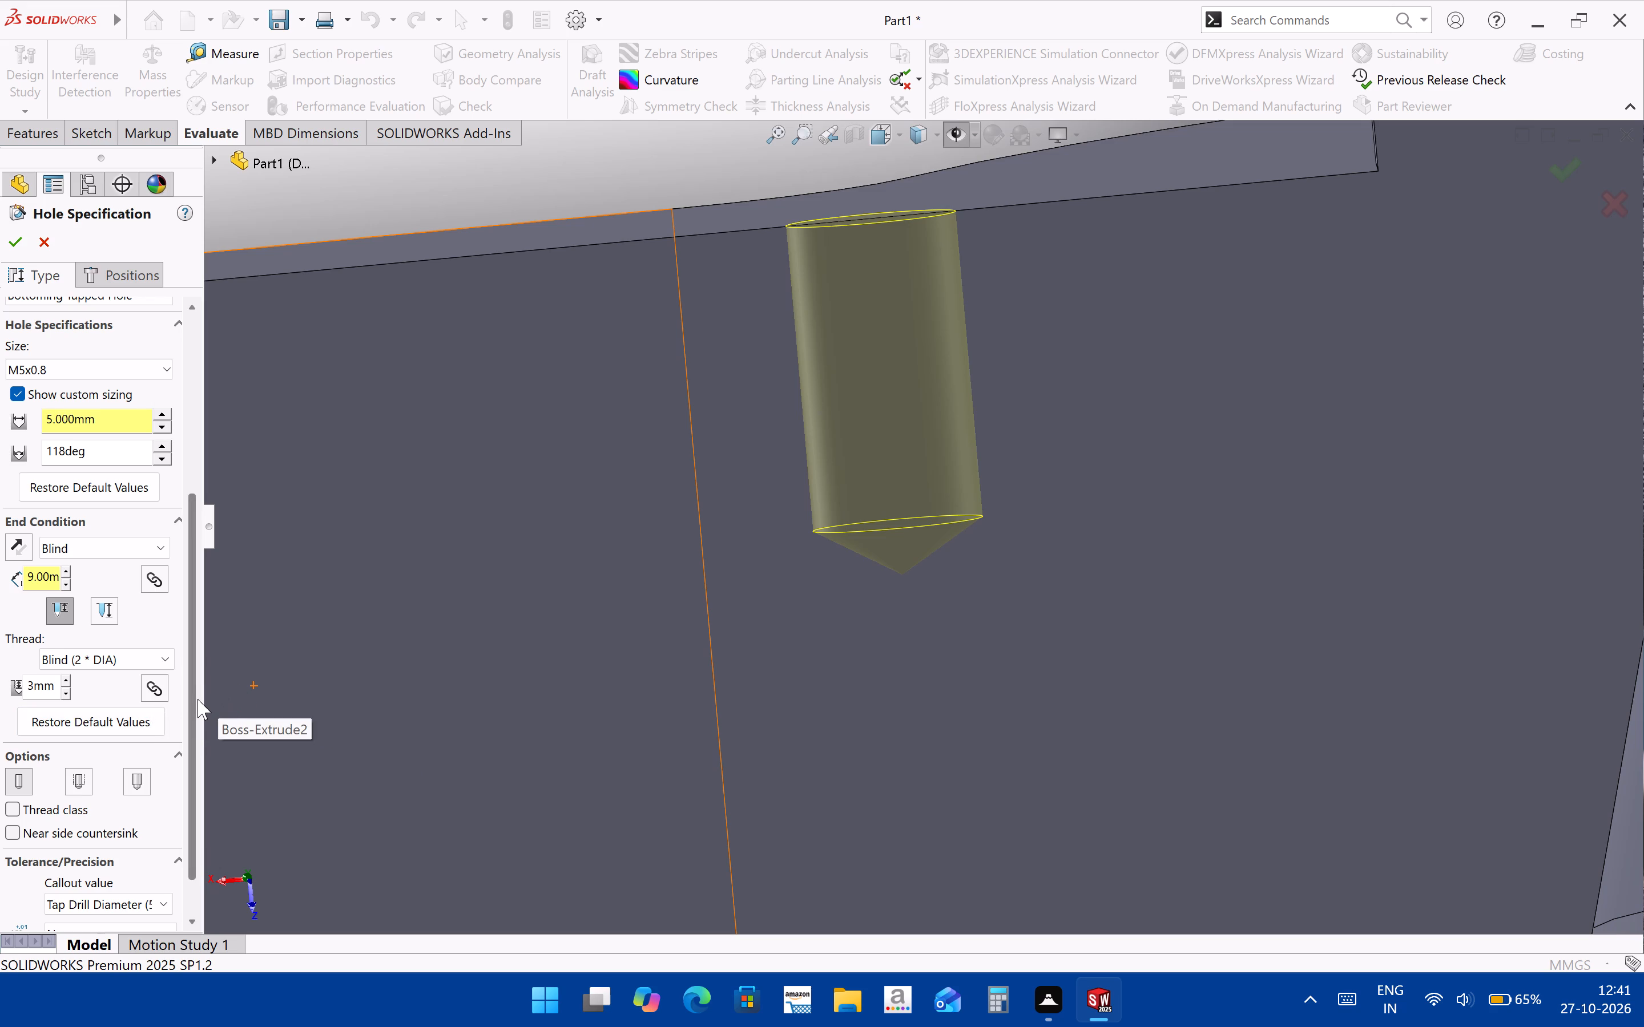
drag(198, 699, 198, 724)
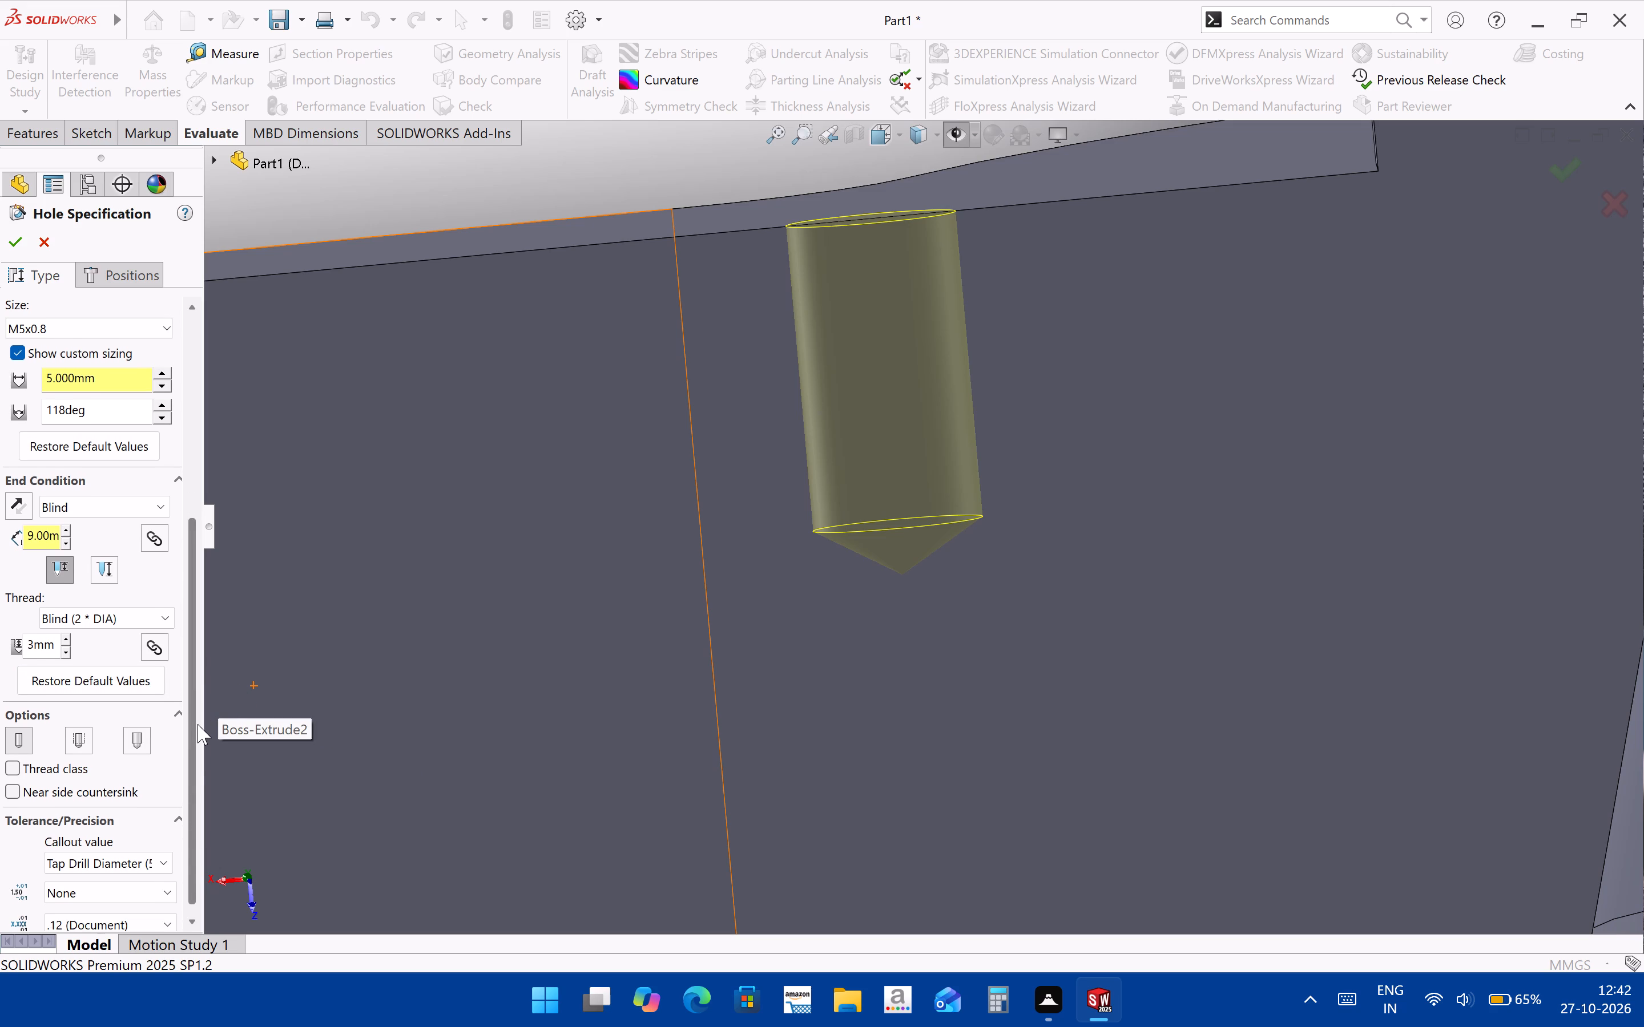
drag(198, 724, 195, 878)
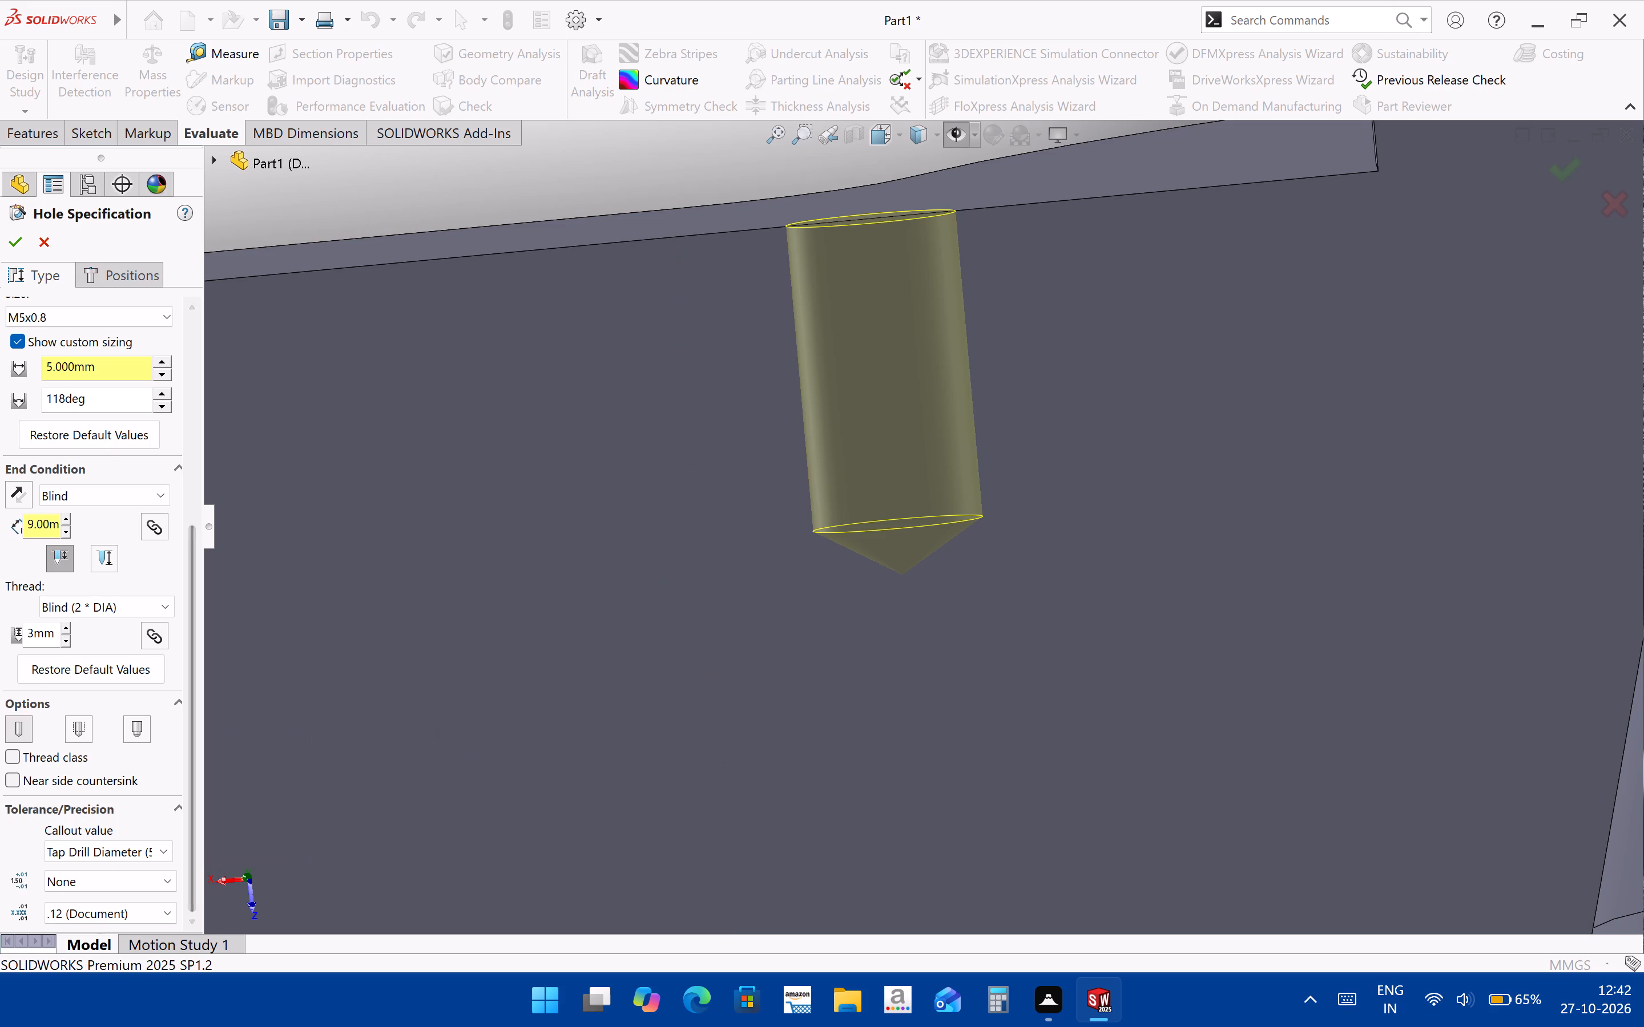
click(14, 232)
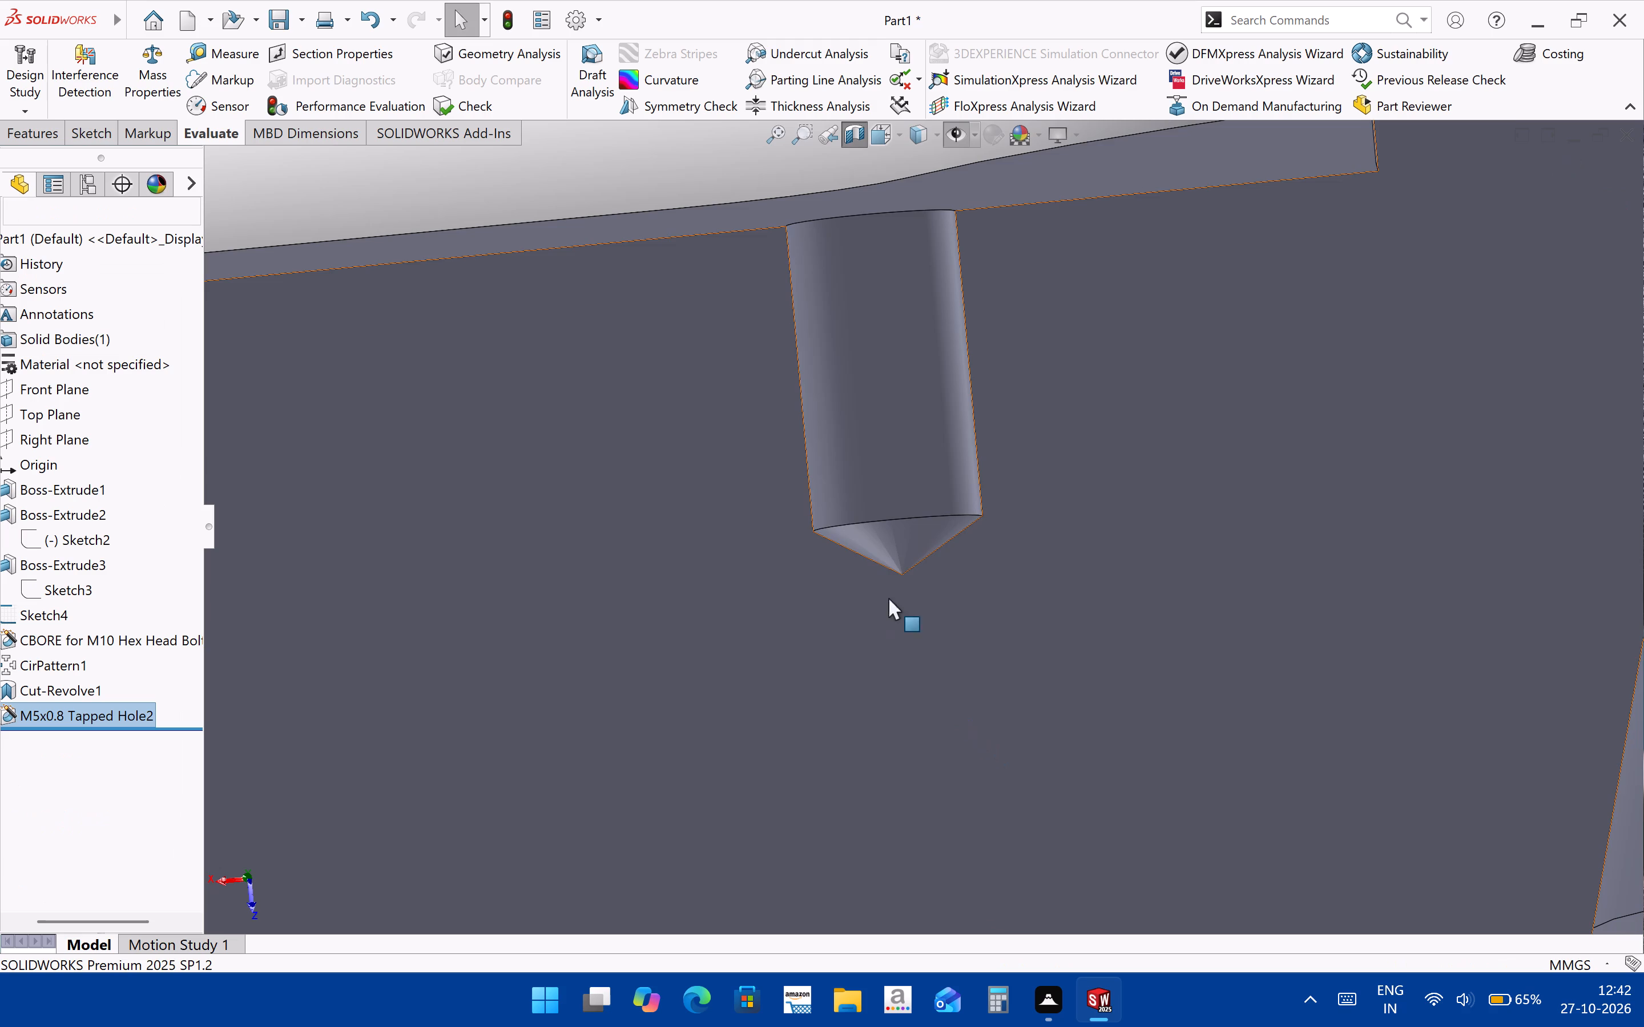
Examine the sectioned tapped hole and its conical bottom from several angles.
scroll(928, 492, down, 3)
middle_drag(936, 568, 950, 548)
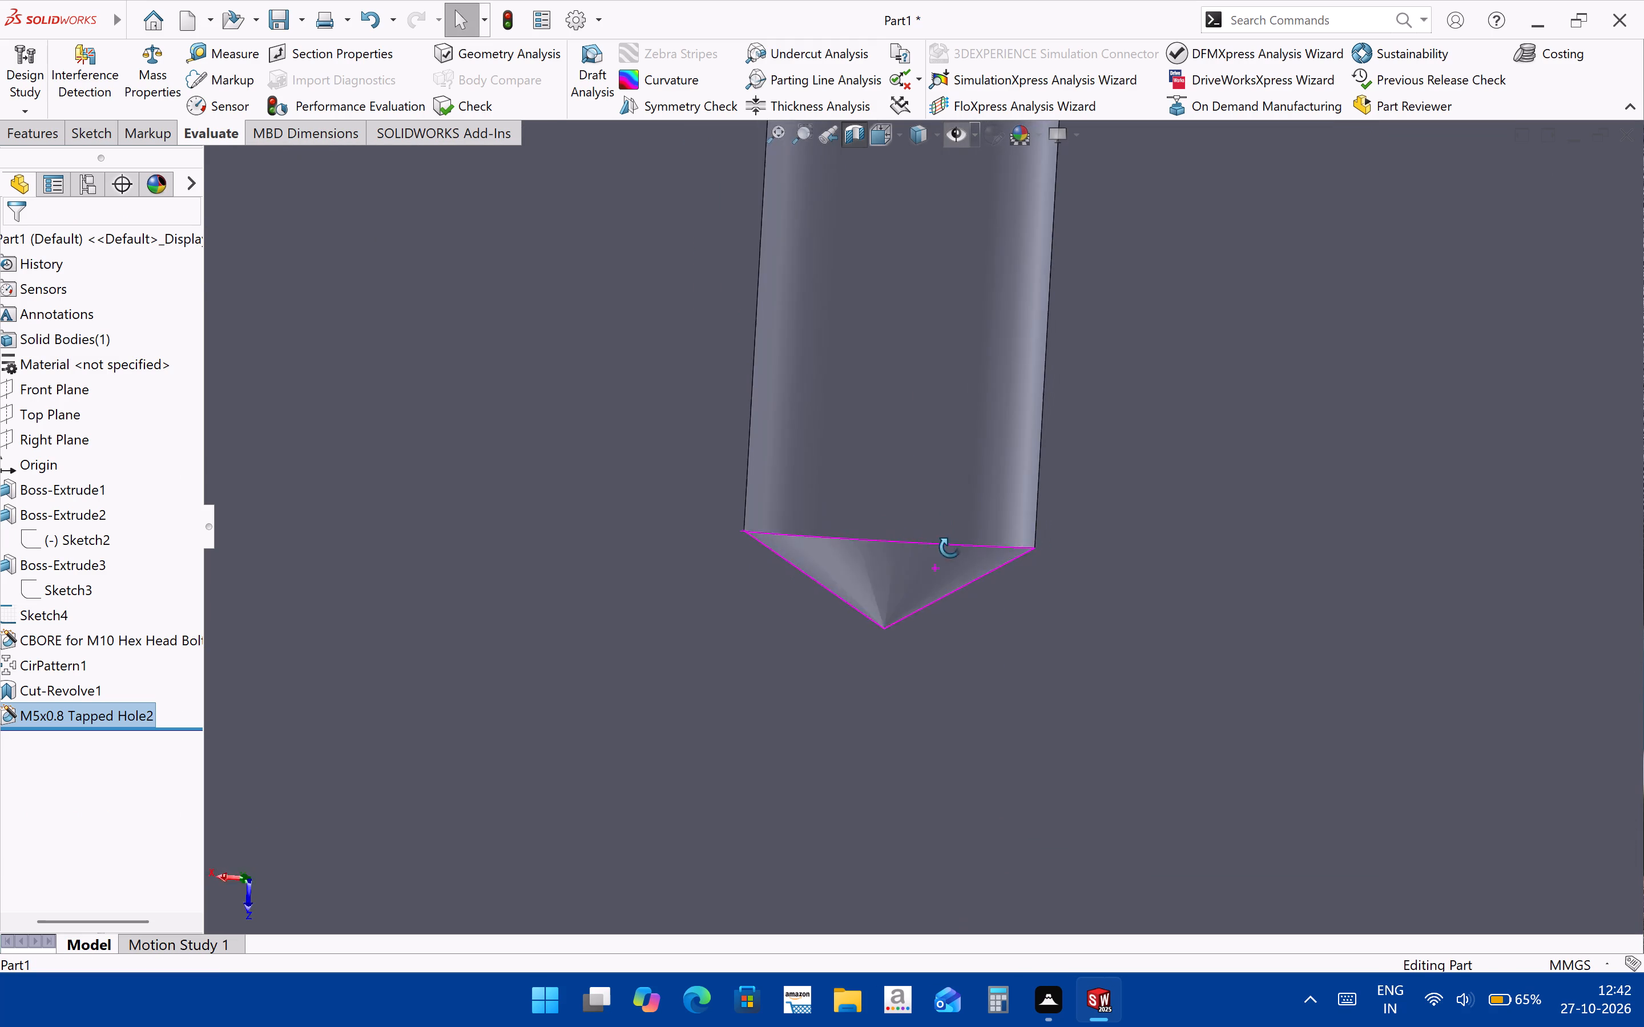
middle_drag(950, 548, 942, 632)
click(909, 572)
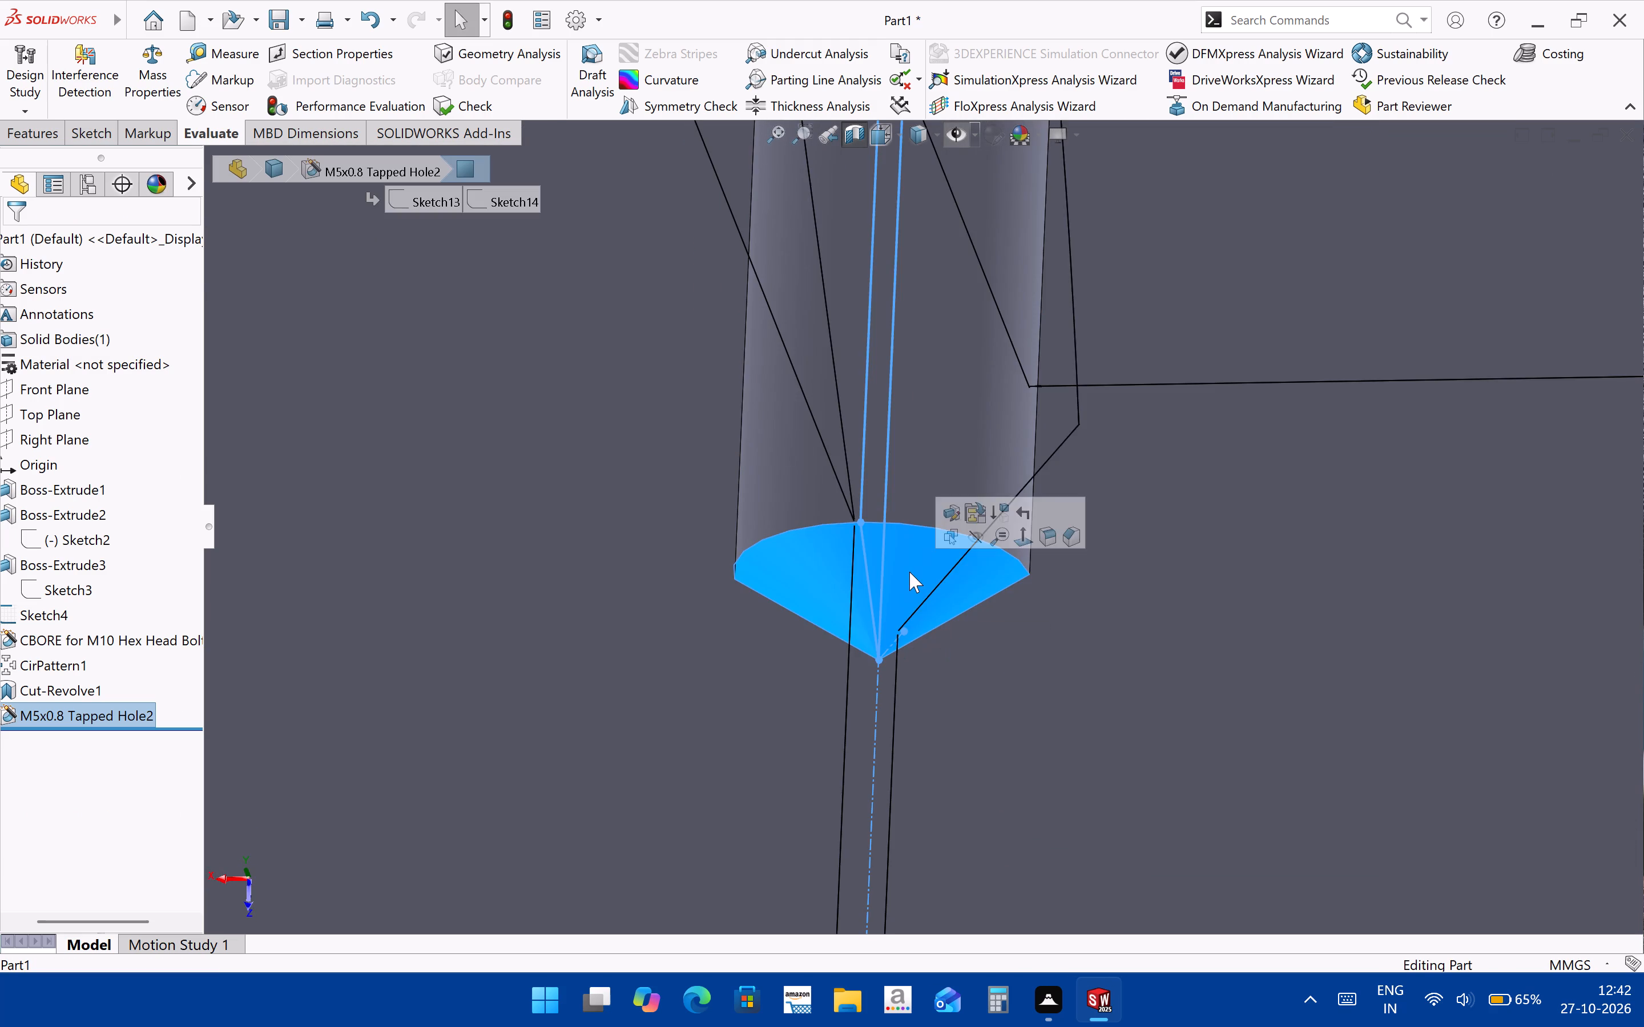
scroll(867, 668, up, 8)
click(546, 688)
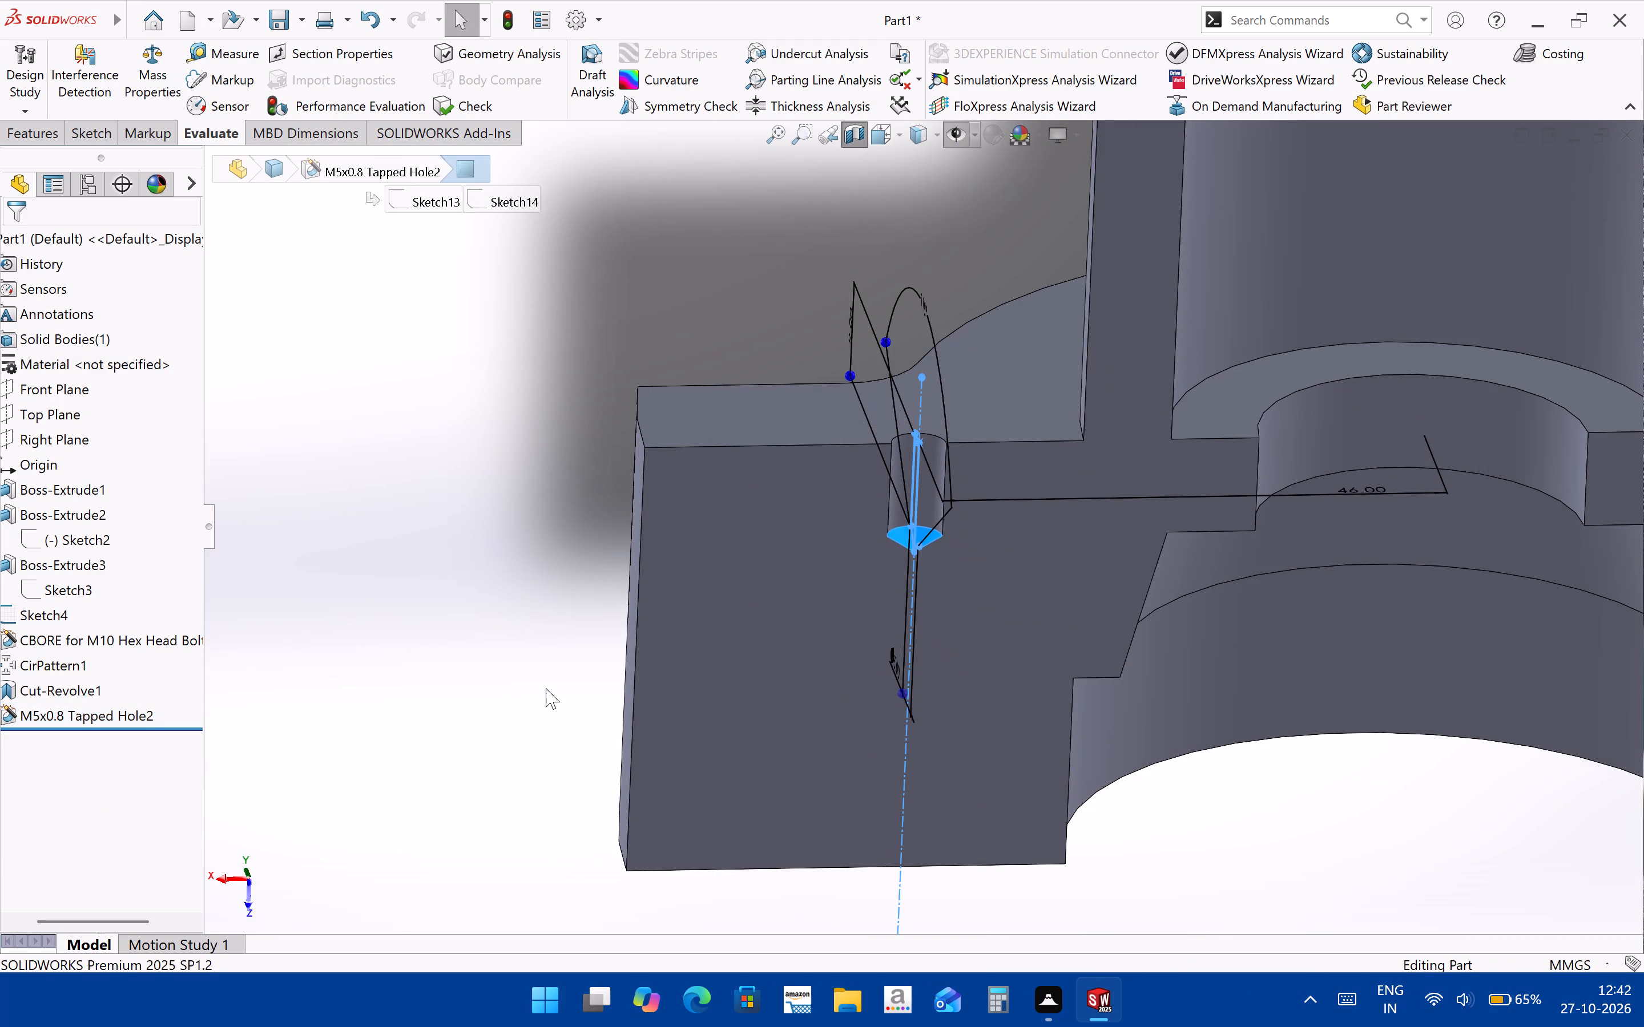
middle_drag(1058, 609, 1075, 543)
click(1155, 839)
scroll(1088, 753, up, 2)
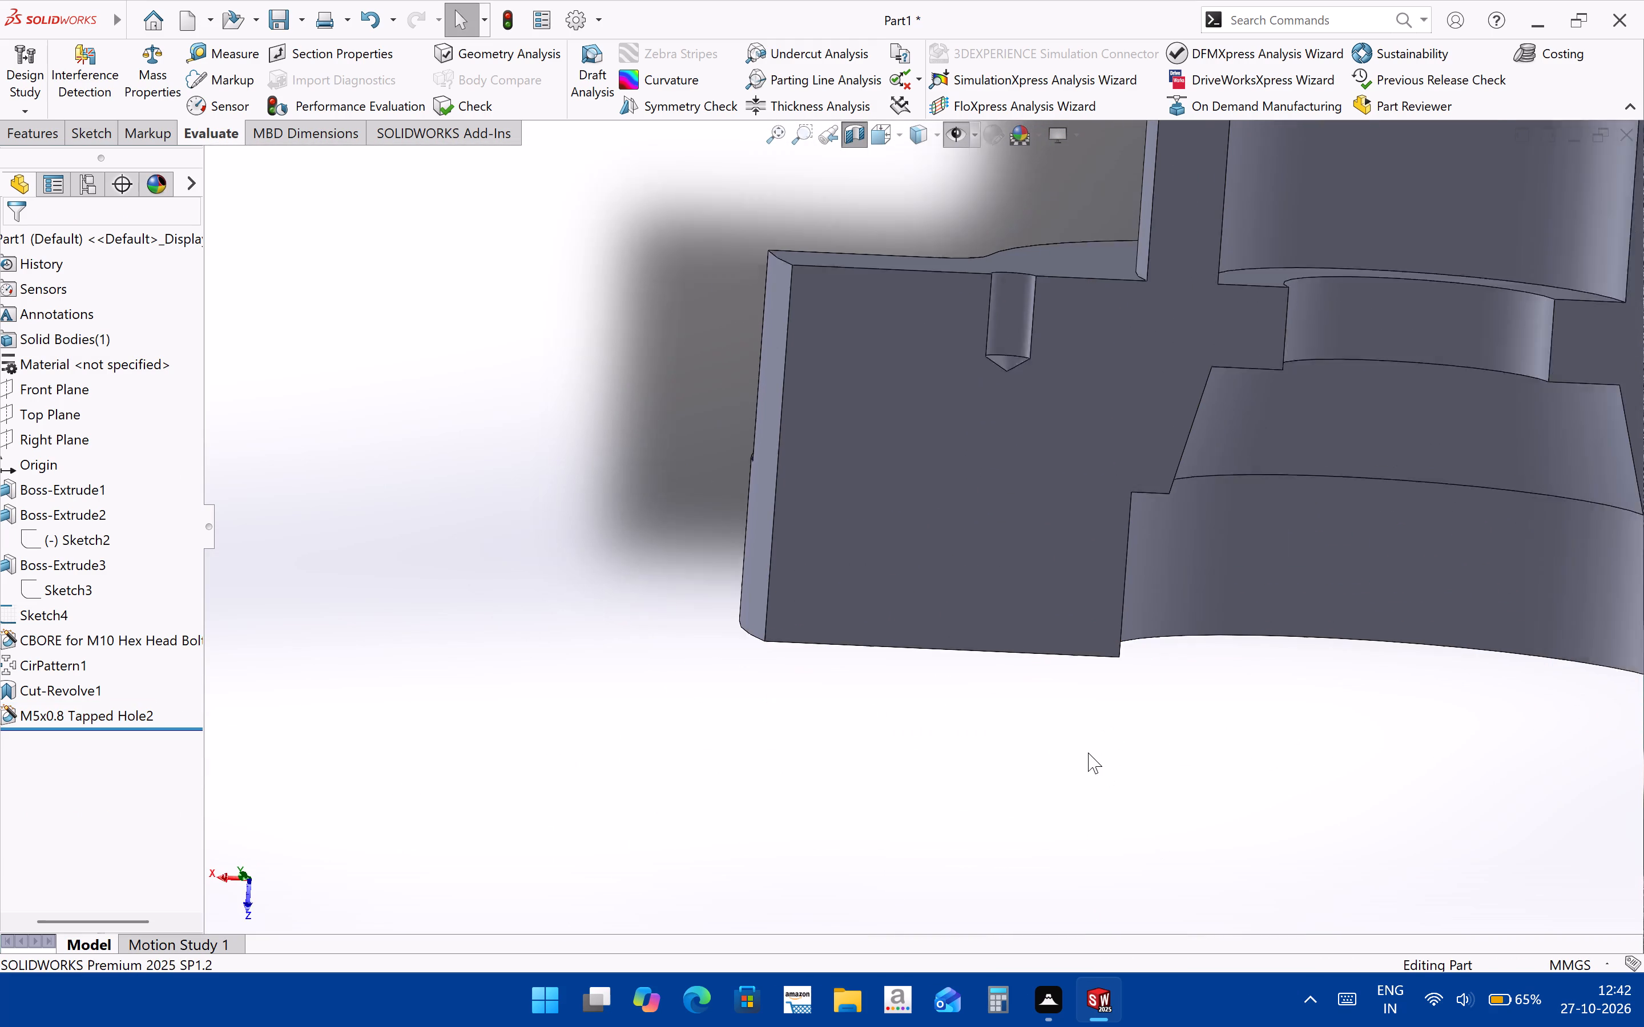
scroll(1004, 324, down, 6)
middle_drag(914, 569, 930, 572)
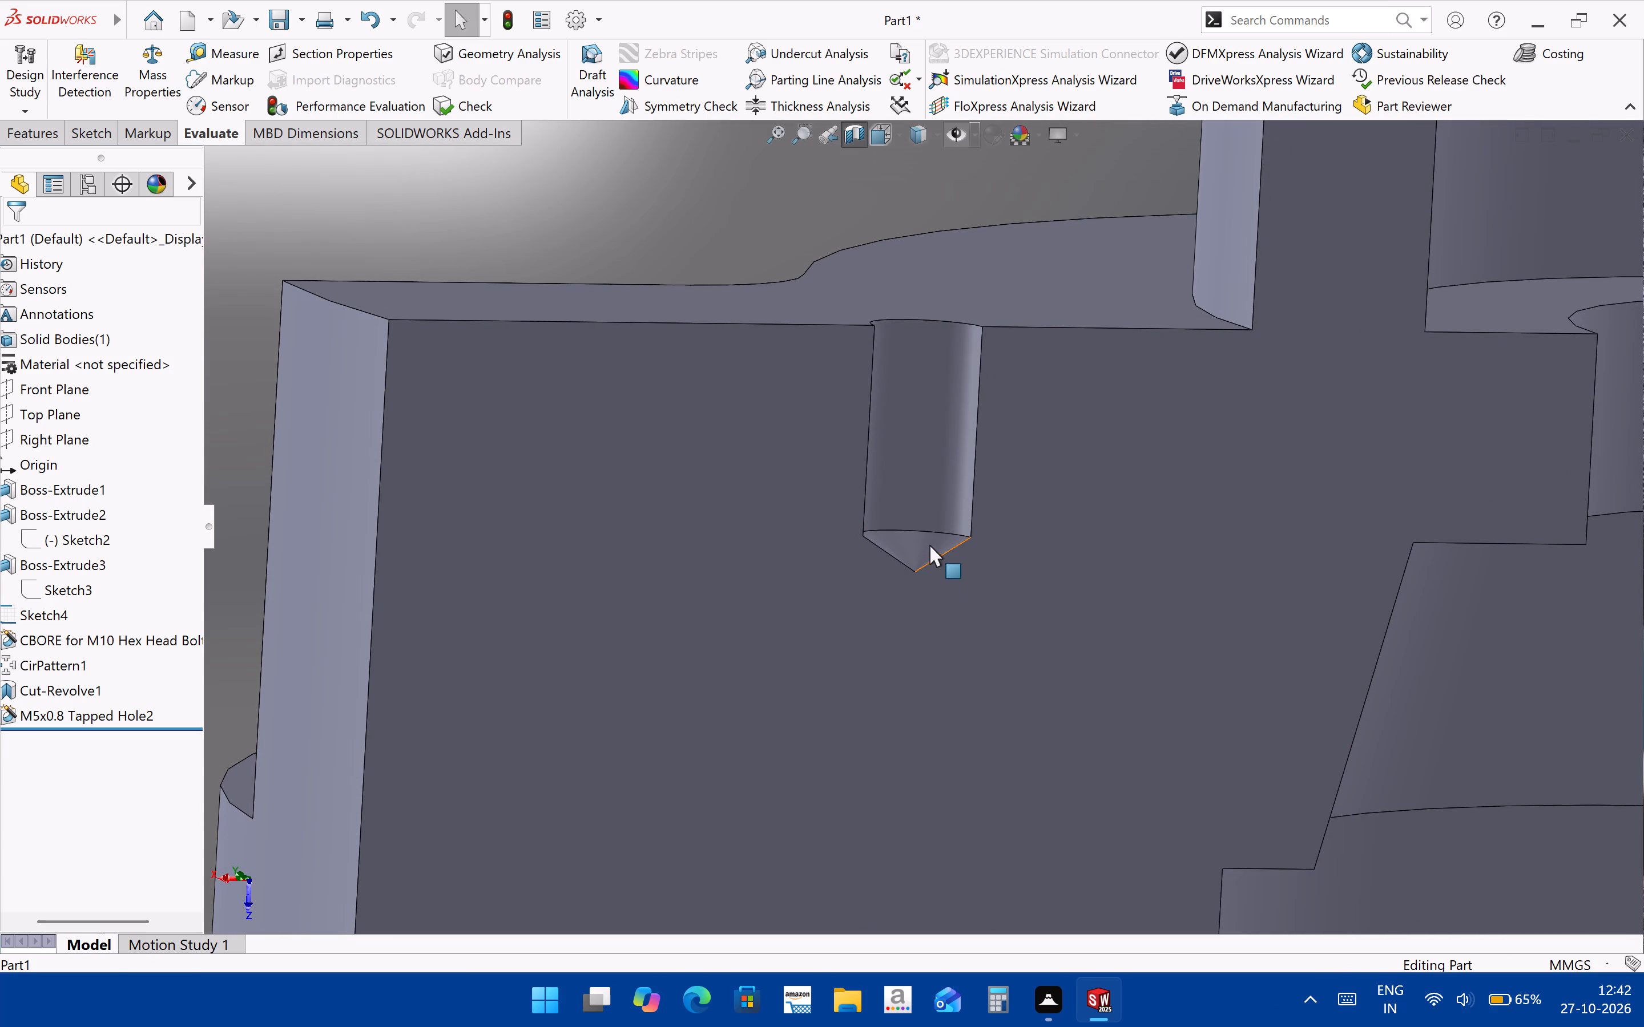
Measure the centre distance and minimum distance between the circular edge at the tapped hole's cone base and the cone tip.
click(941, 532)
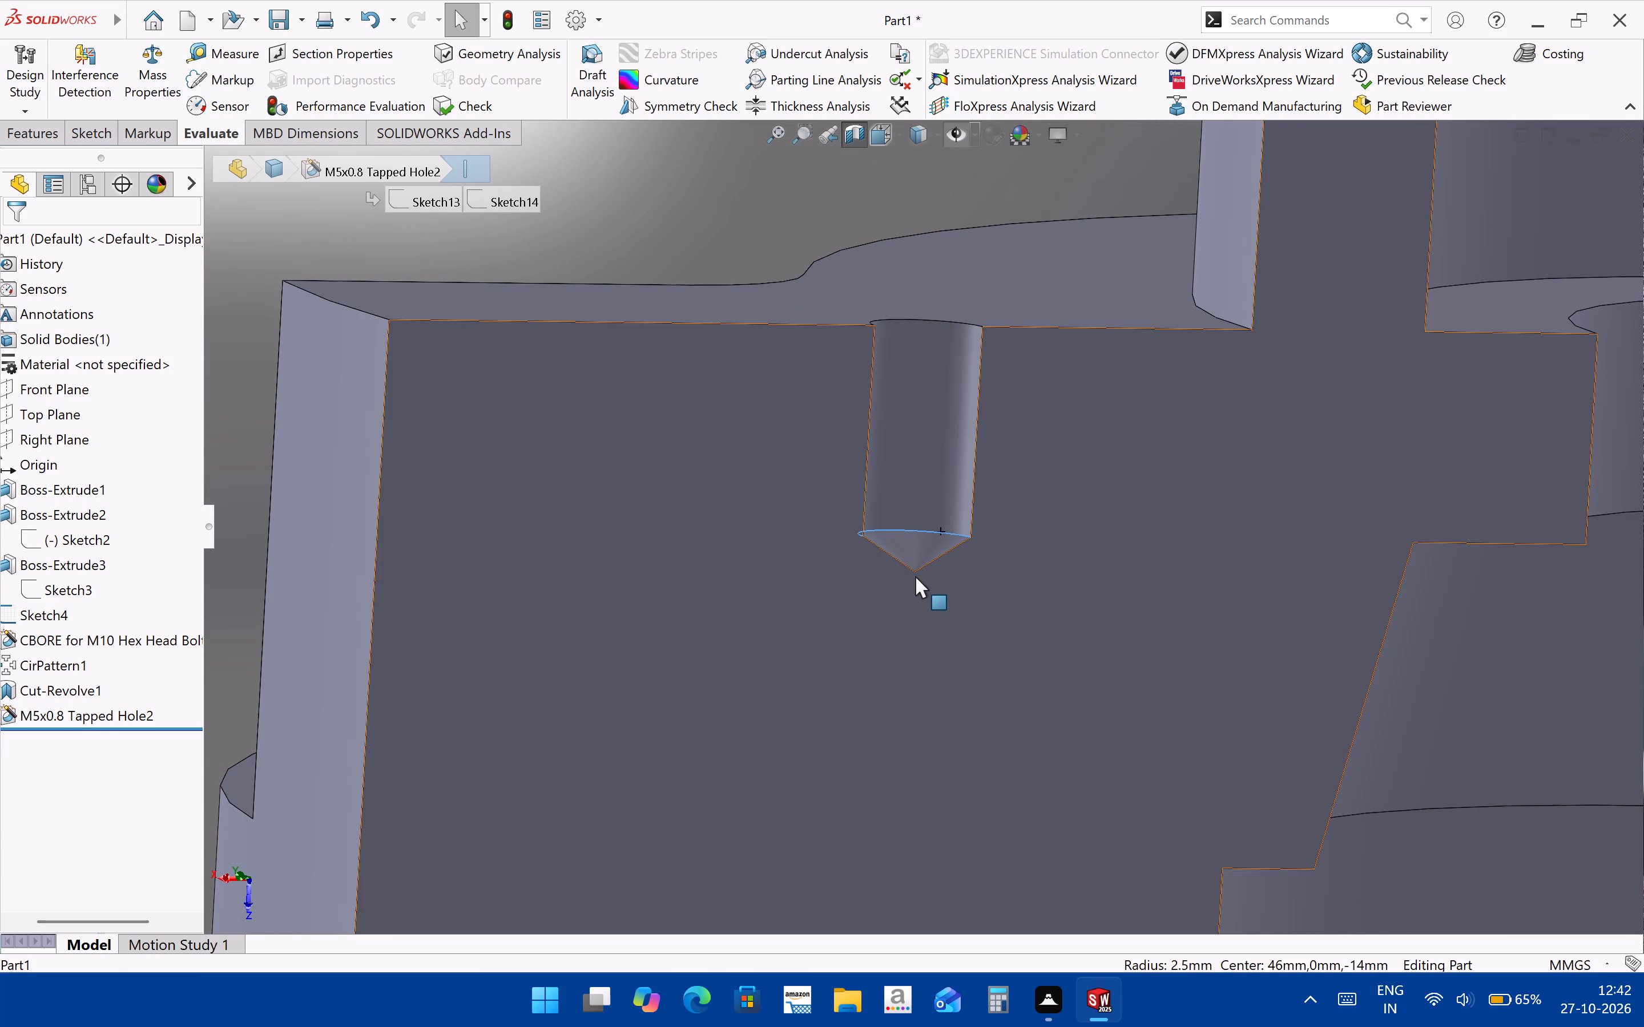
ctrl+click(916, 572)
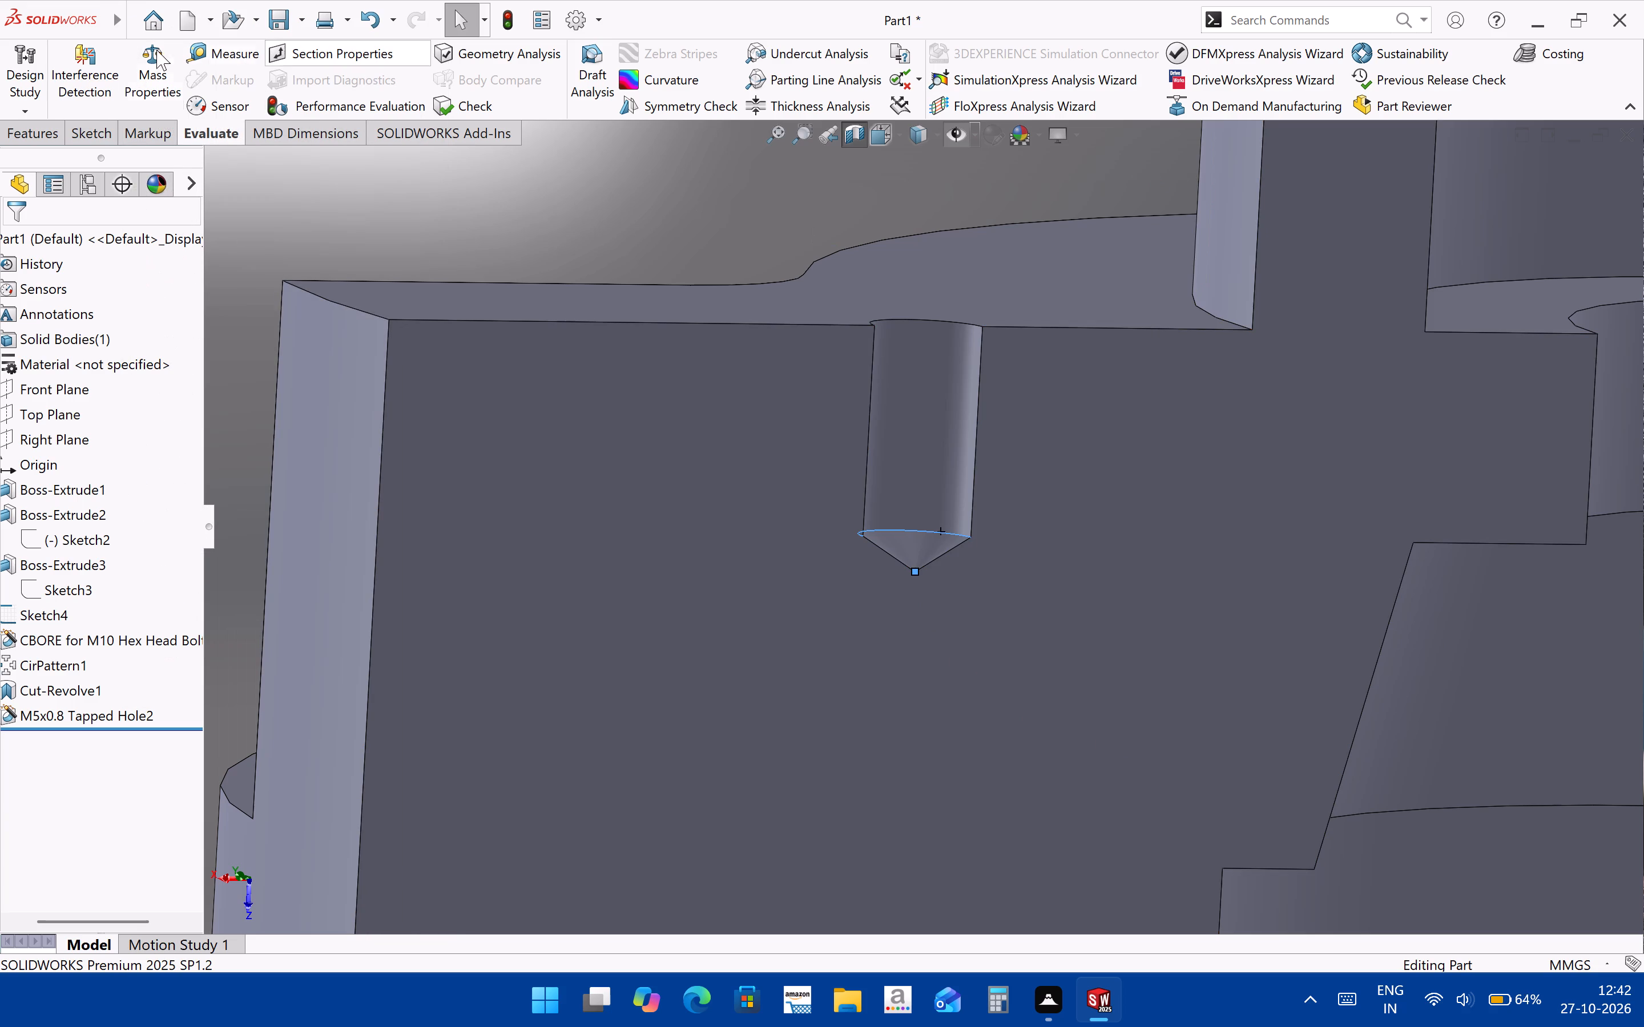
click(234, 52)
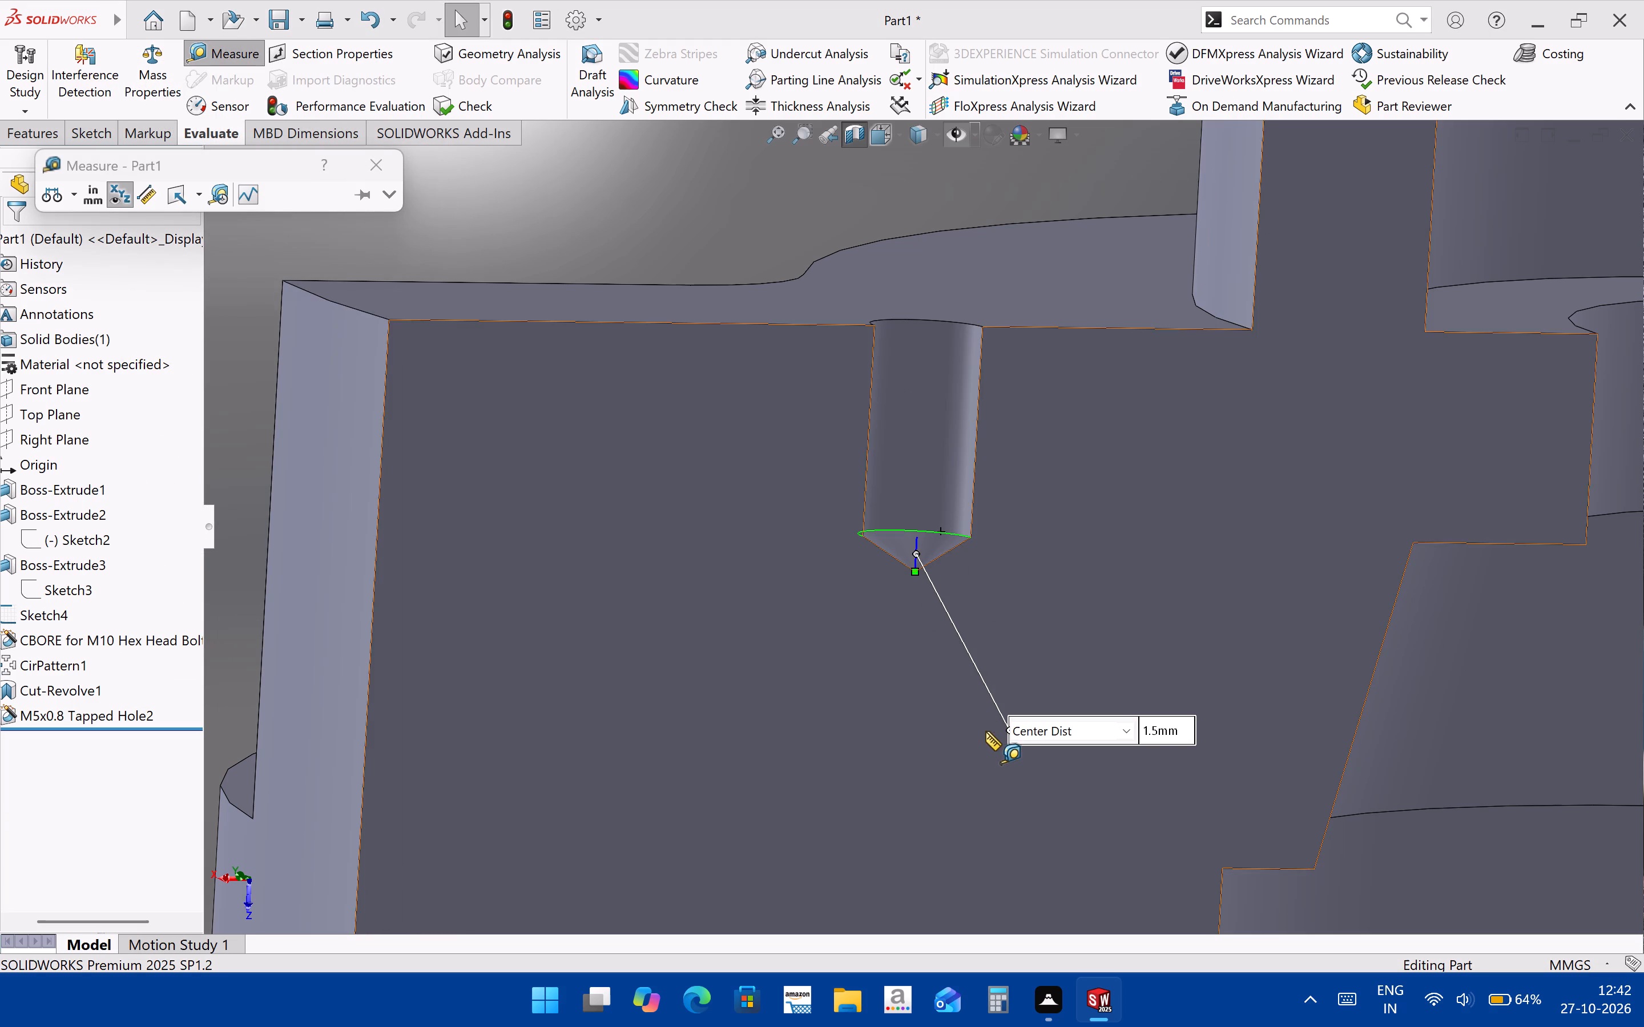
middle_drag(1049, 747, 1000, 684)
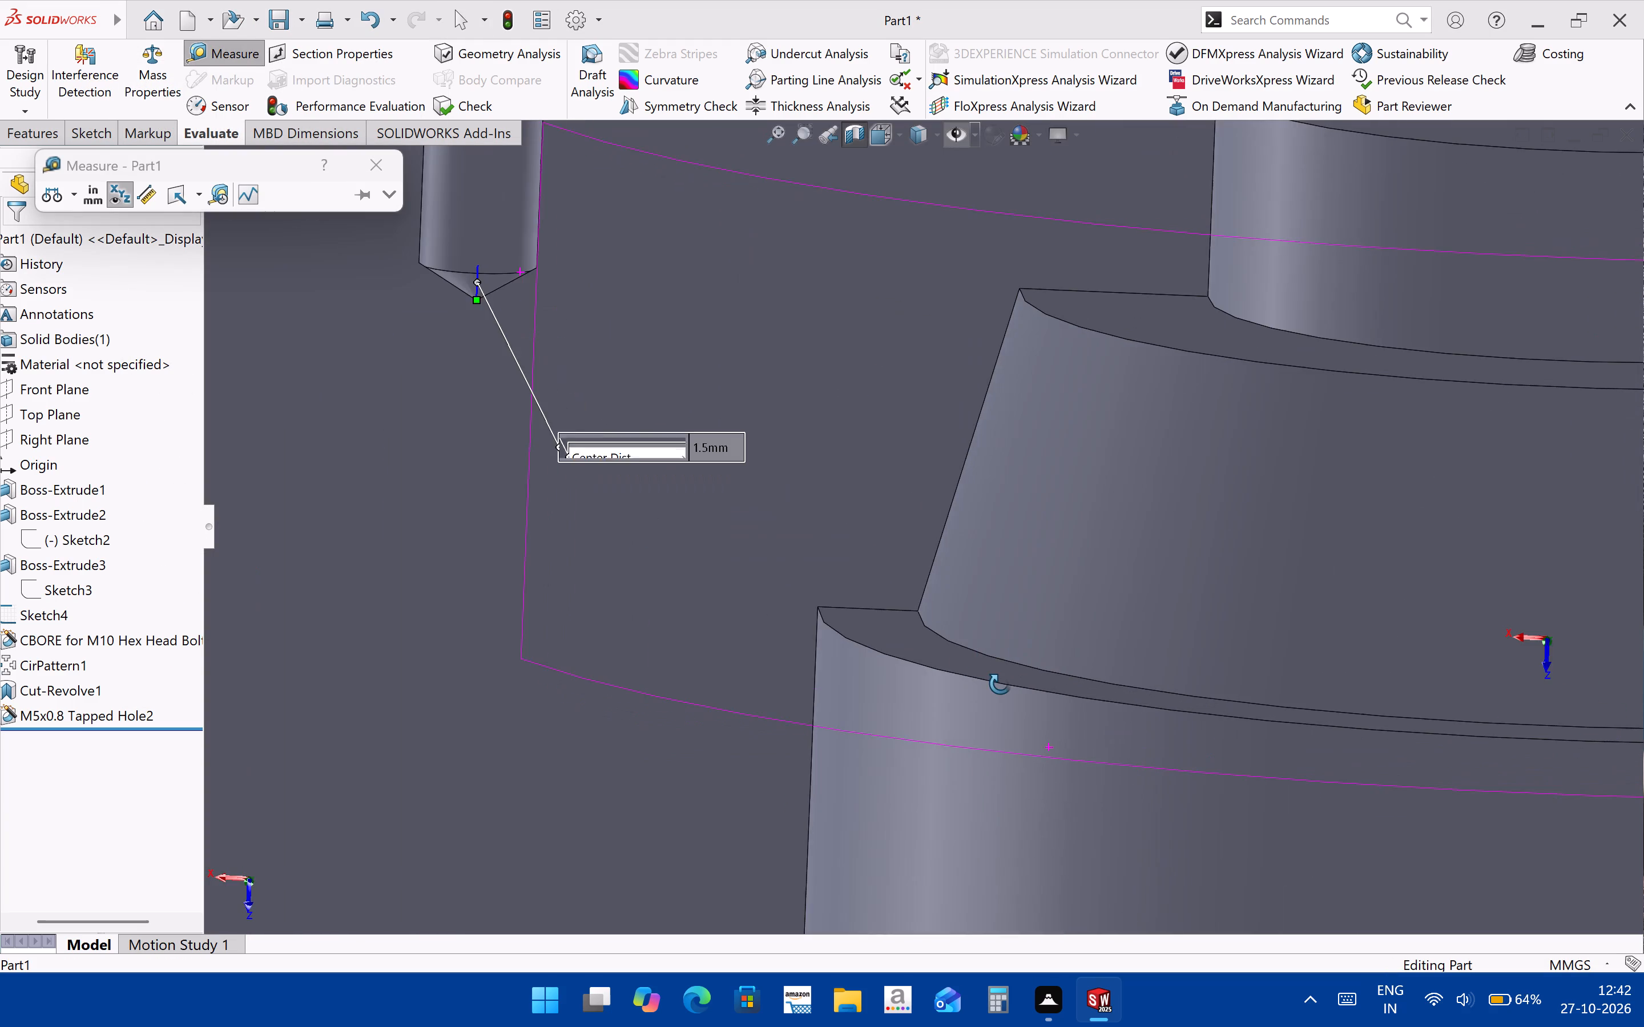
middle_drag(1000, 684, 1007, 685)
click(738, 451)
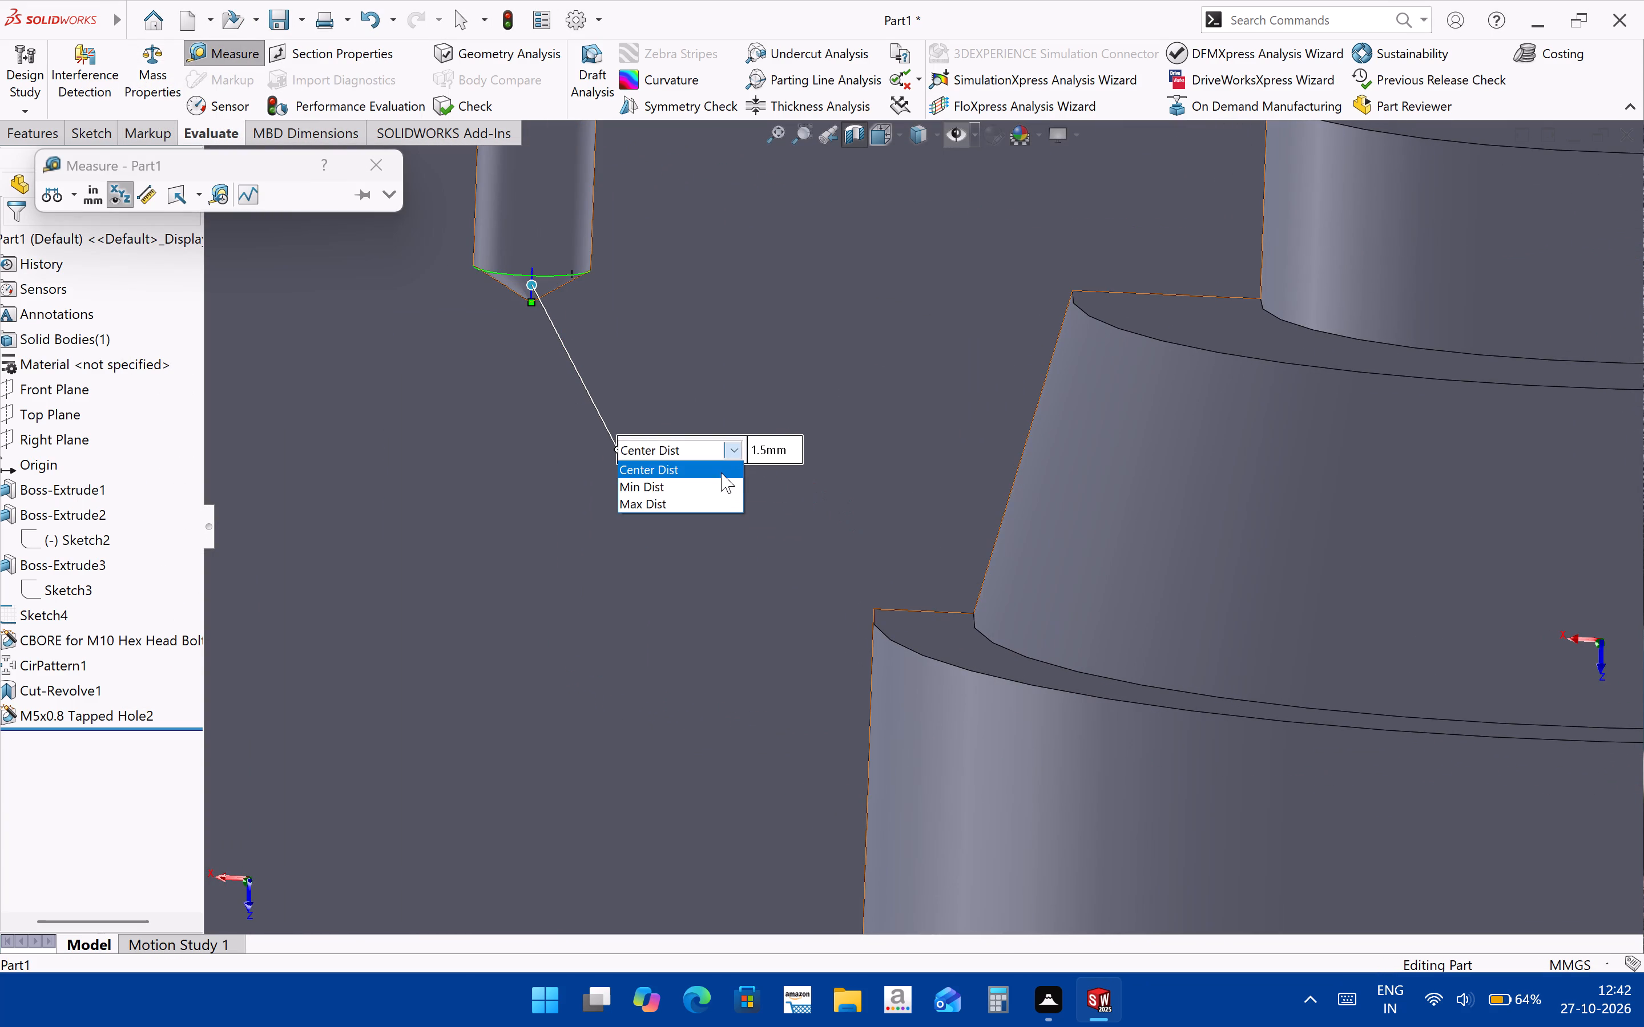
click(719, 480)
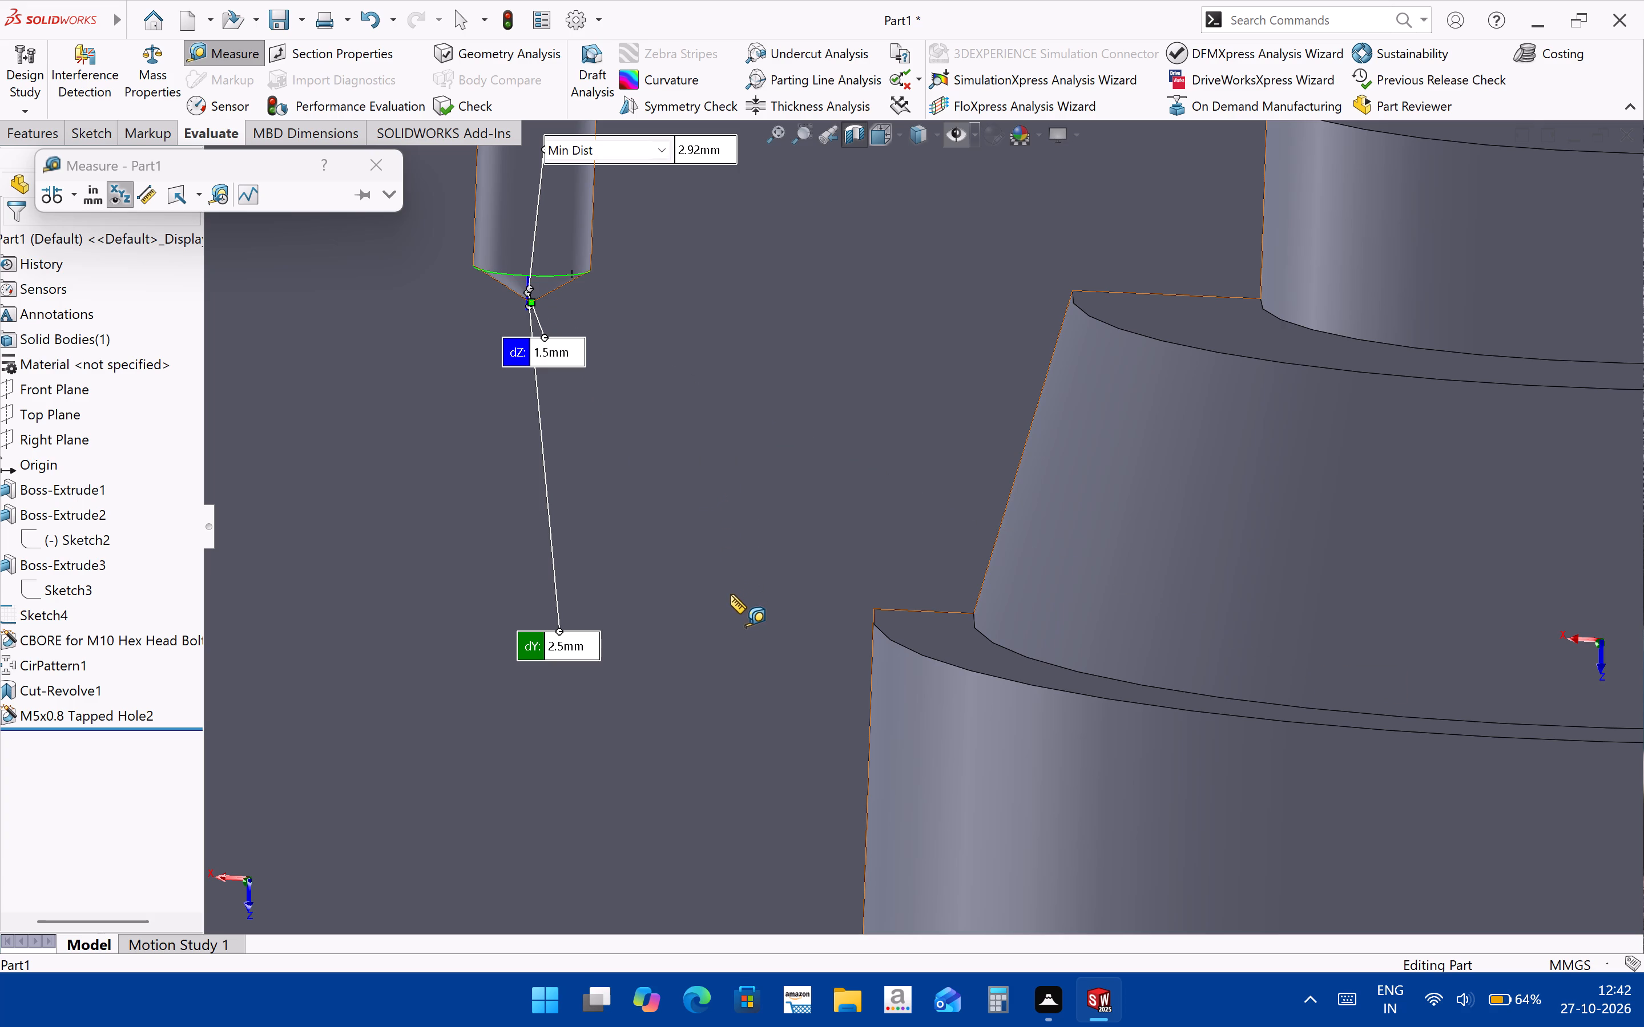
scroll(730, 594, up, 2)
scroll(636, 341, down, 8)
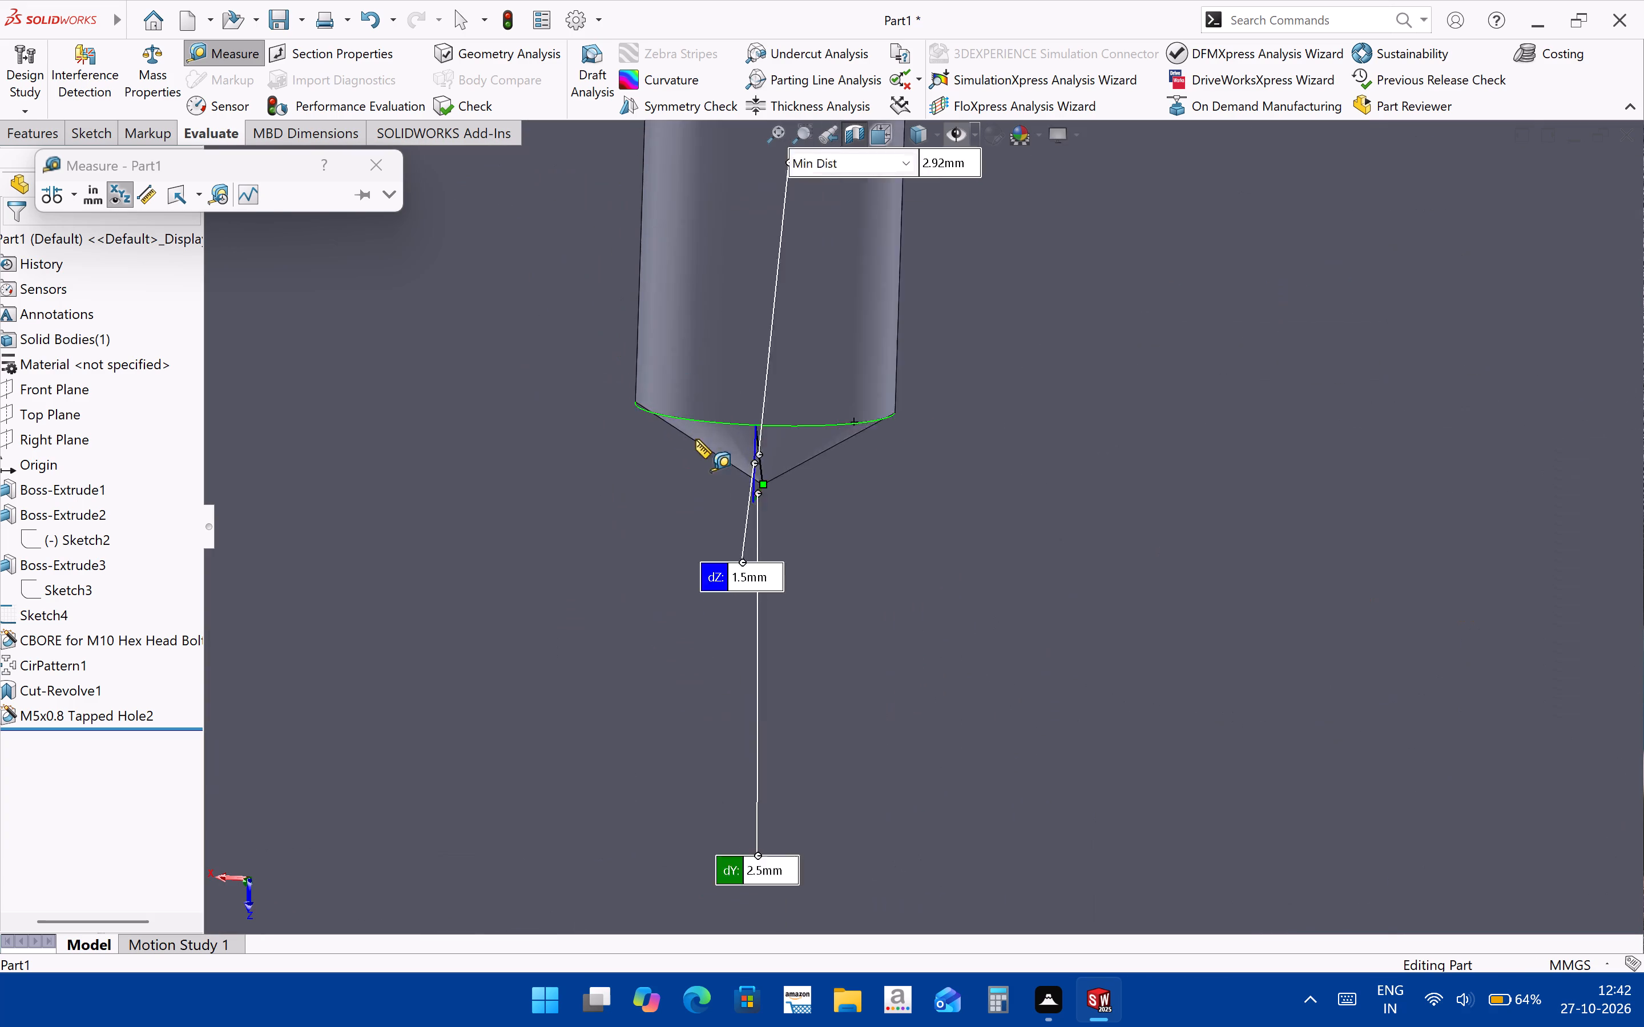
scroll(743, 511, down, 3)
middle_drag(813, 535, 831, 518)
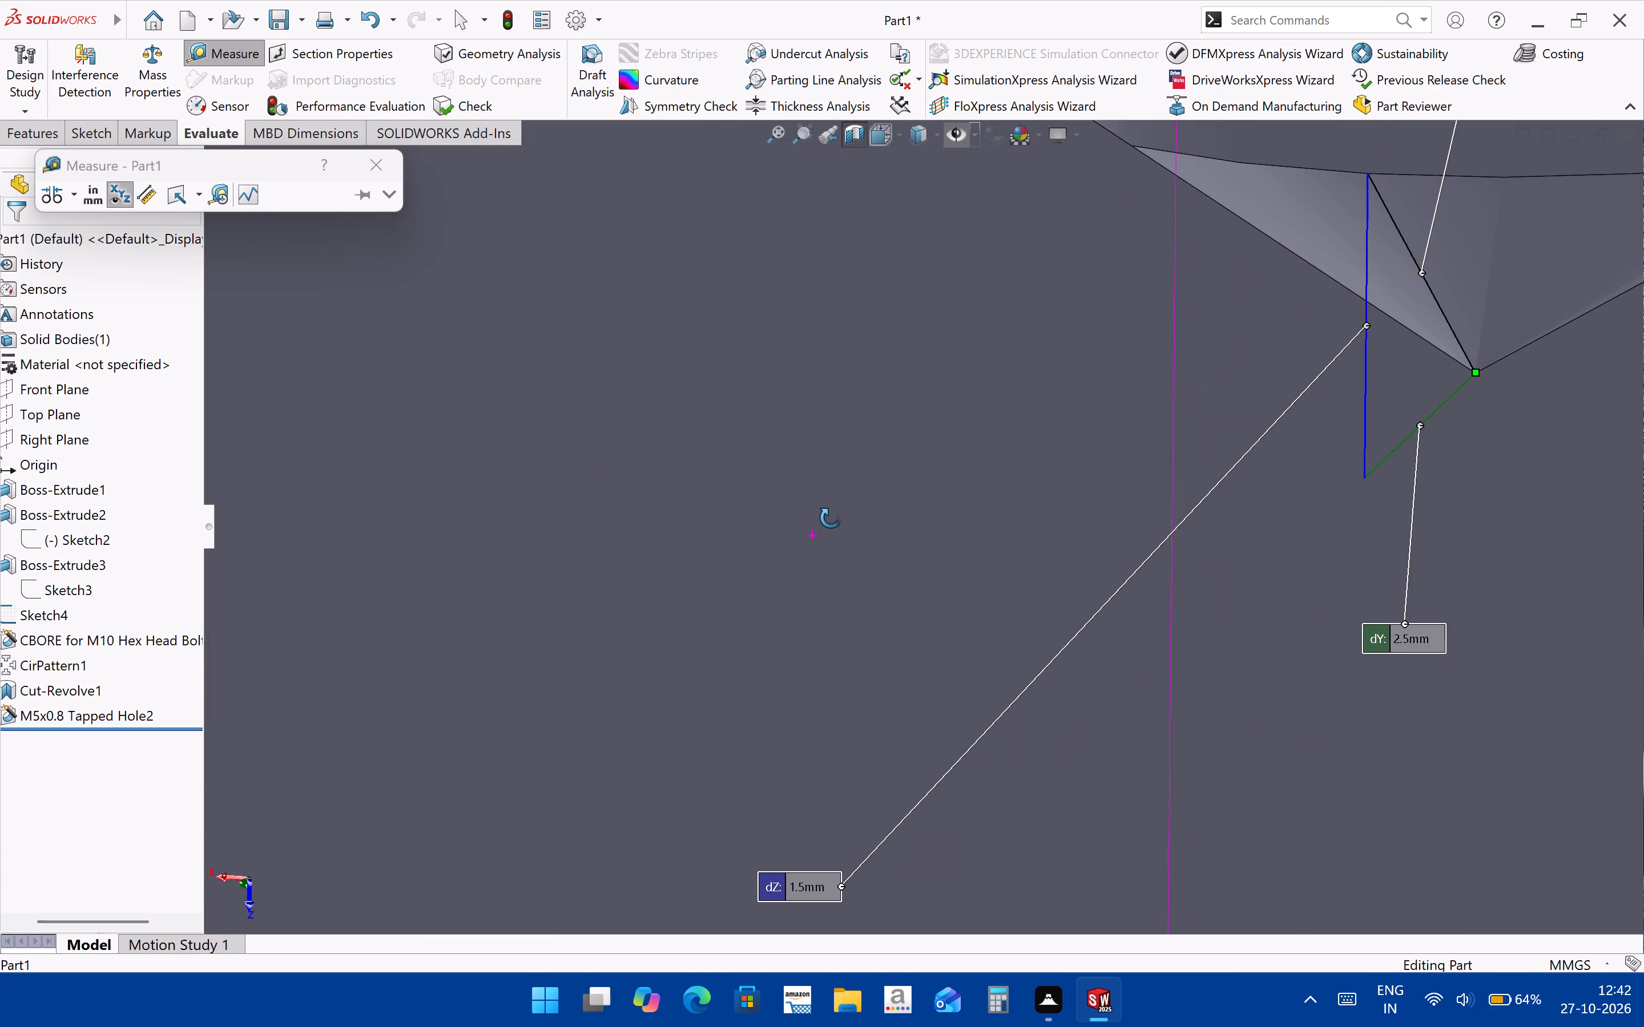
middle_drag(831, 518, 811, 551)
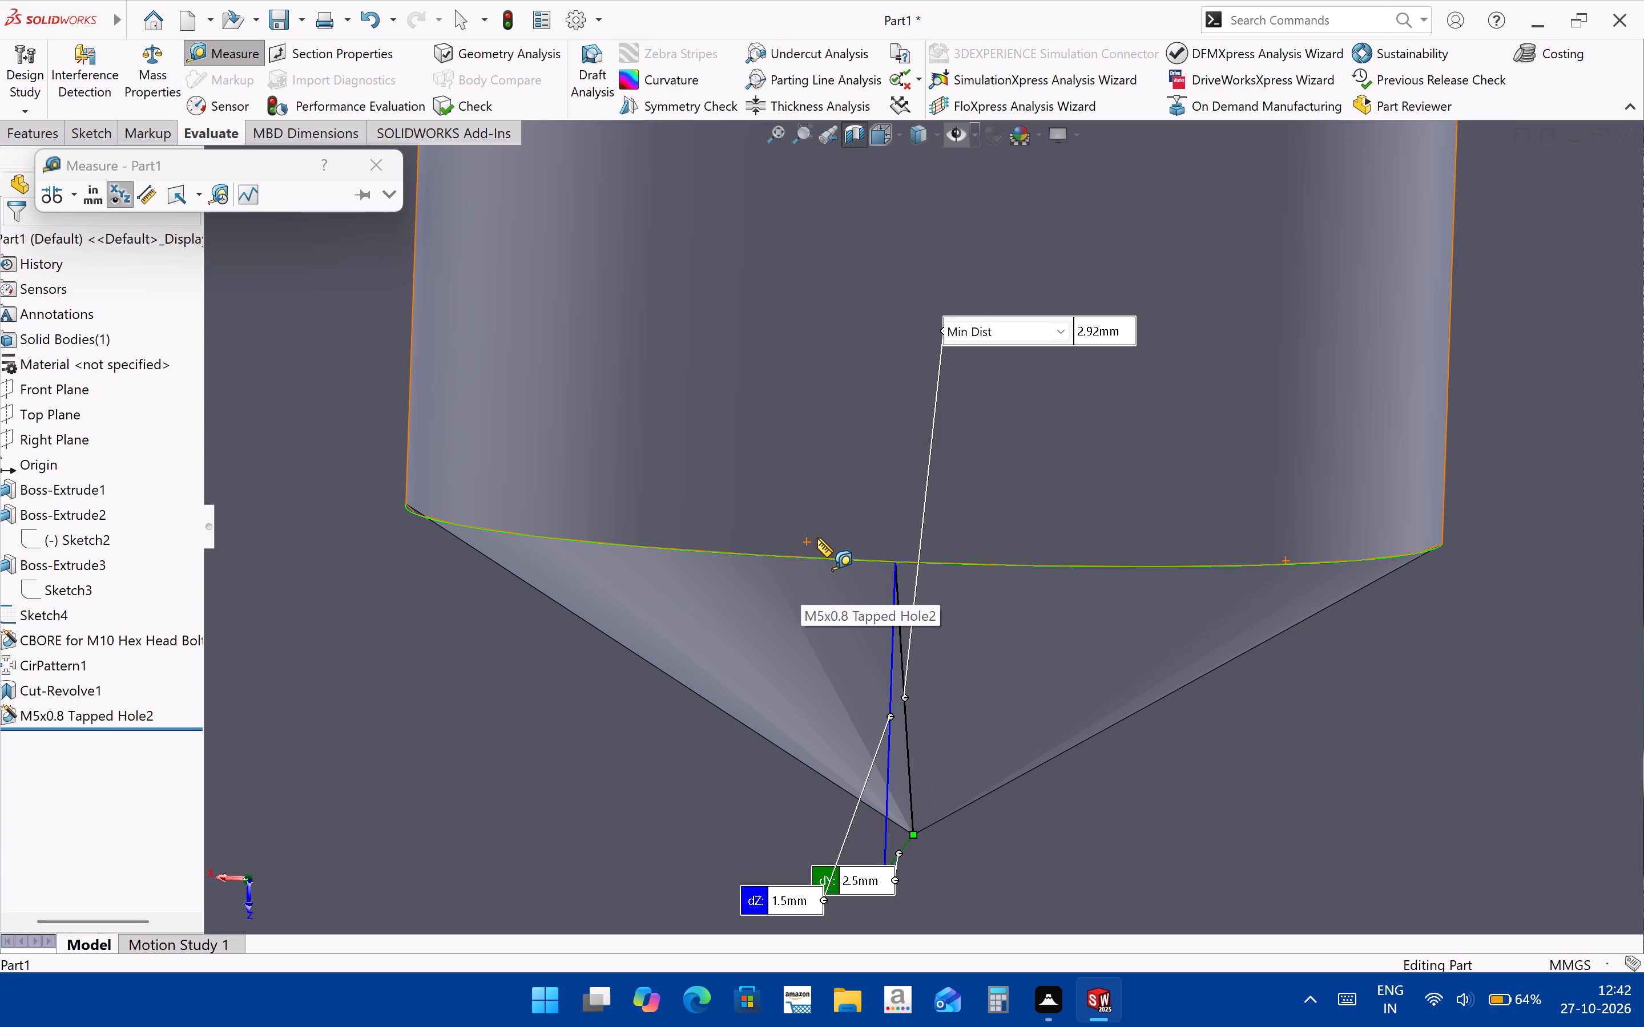
scroll(1050, 664, up, 4)
middle_drag(1054, 665, 1071, 593)
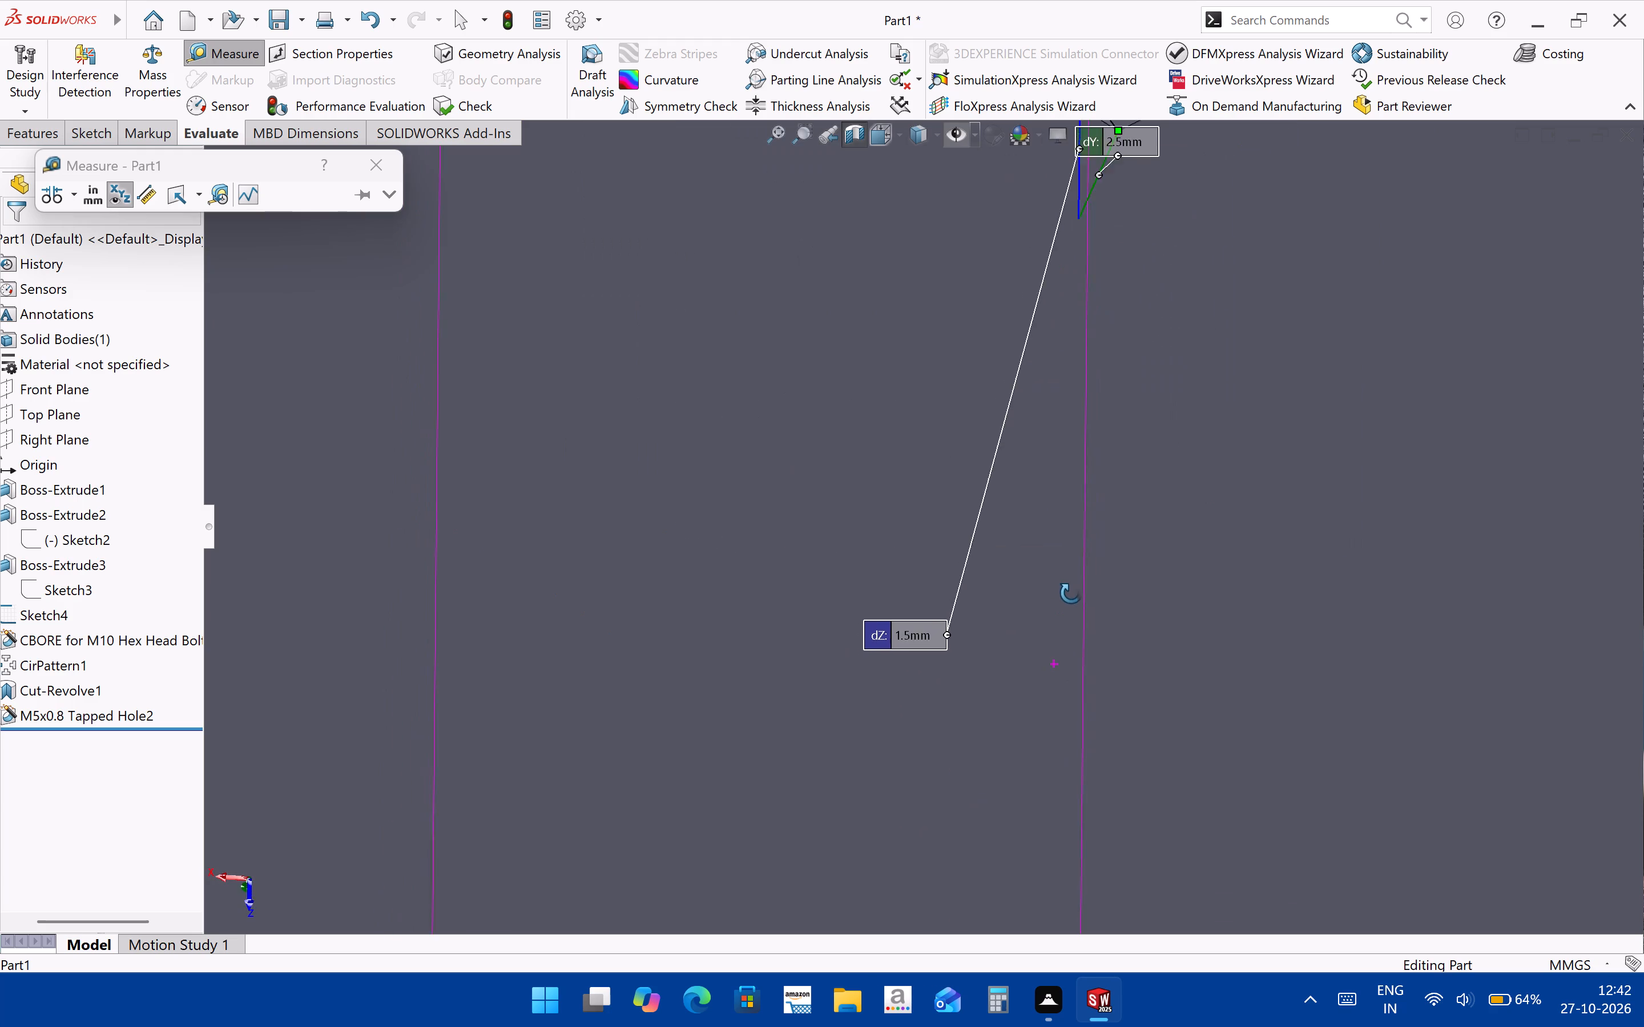
middle_drag(1071, 593, 1053, 690)
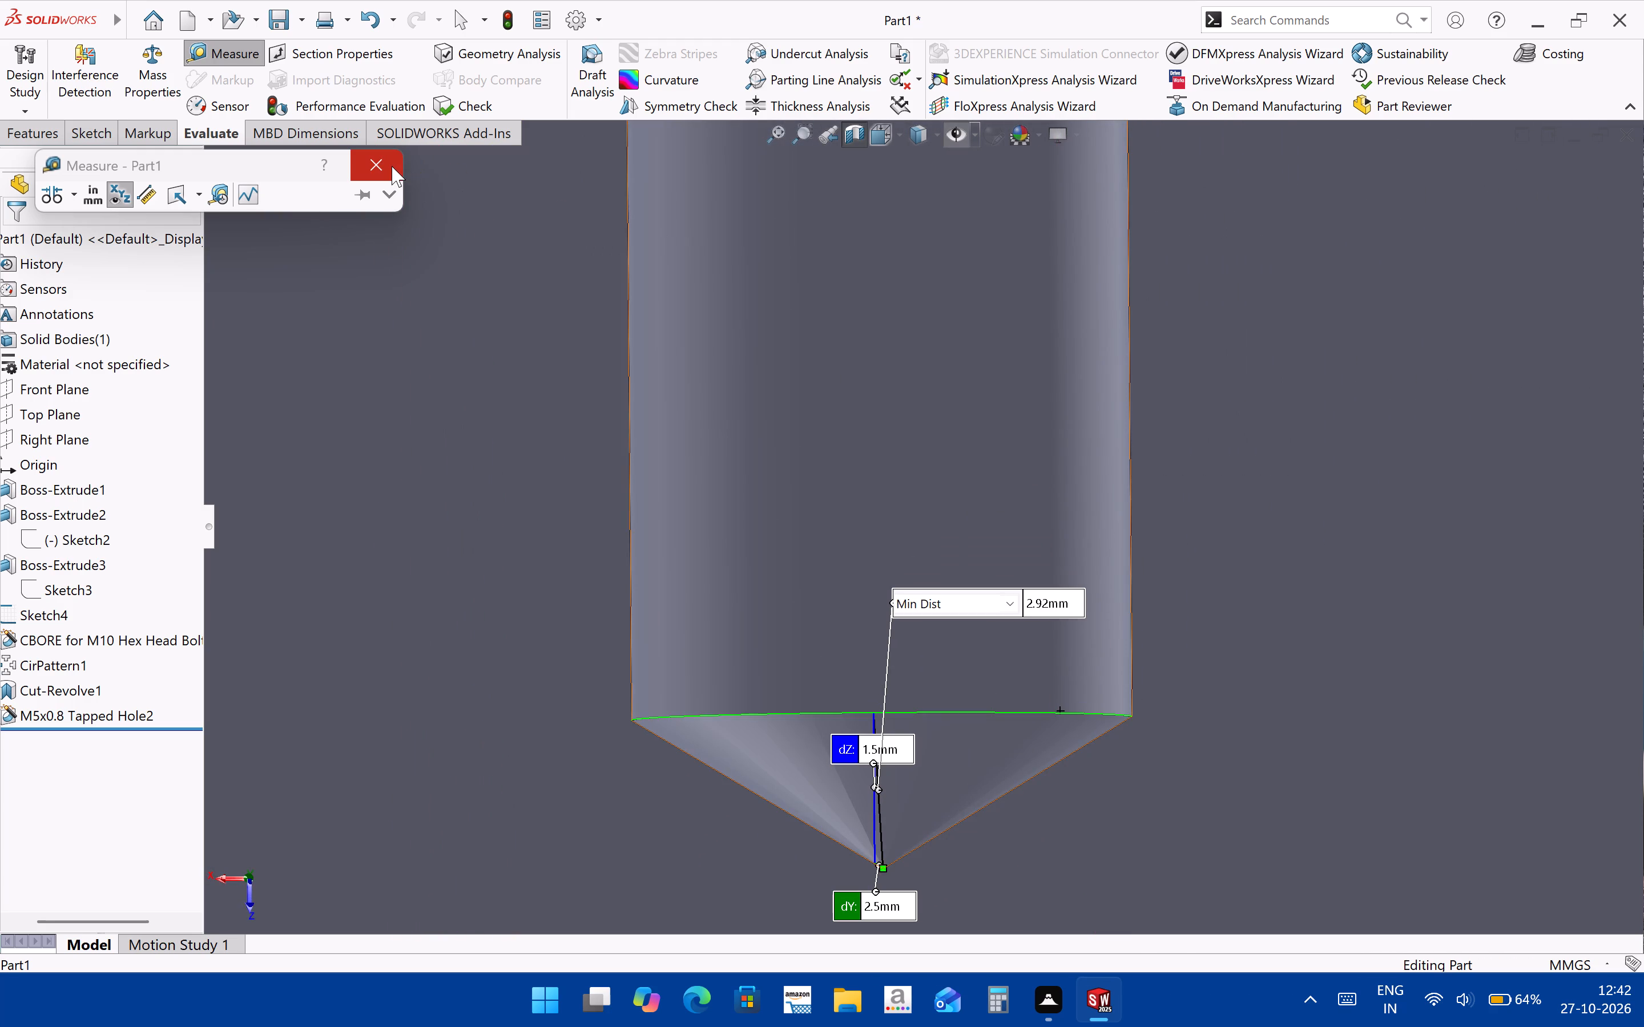
Measure the maximum distance between the cone's base edge and tip, inspect it closely, and close the measurement.
click(1010, 612)
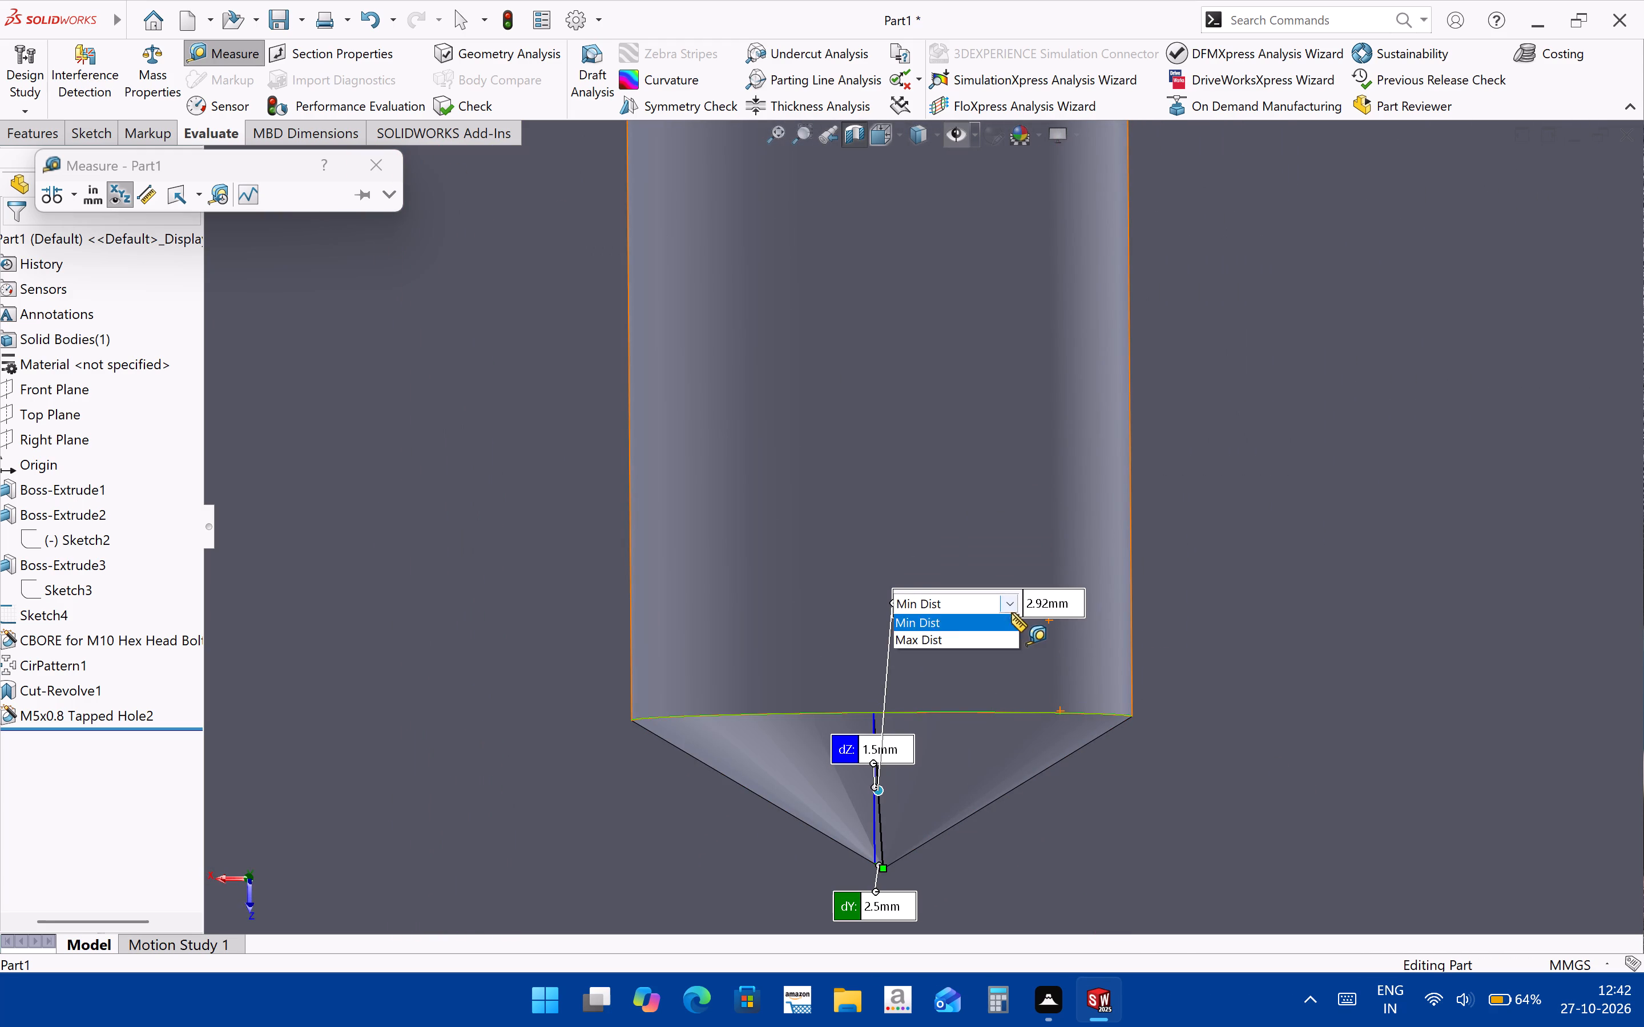
click(978, 653)
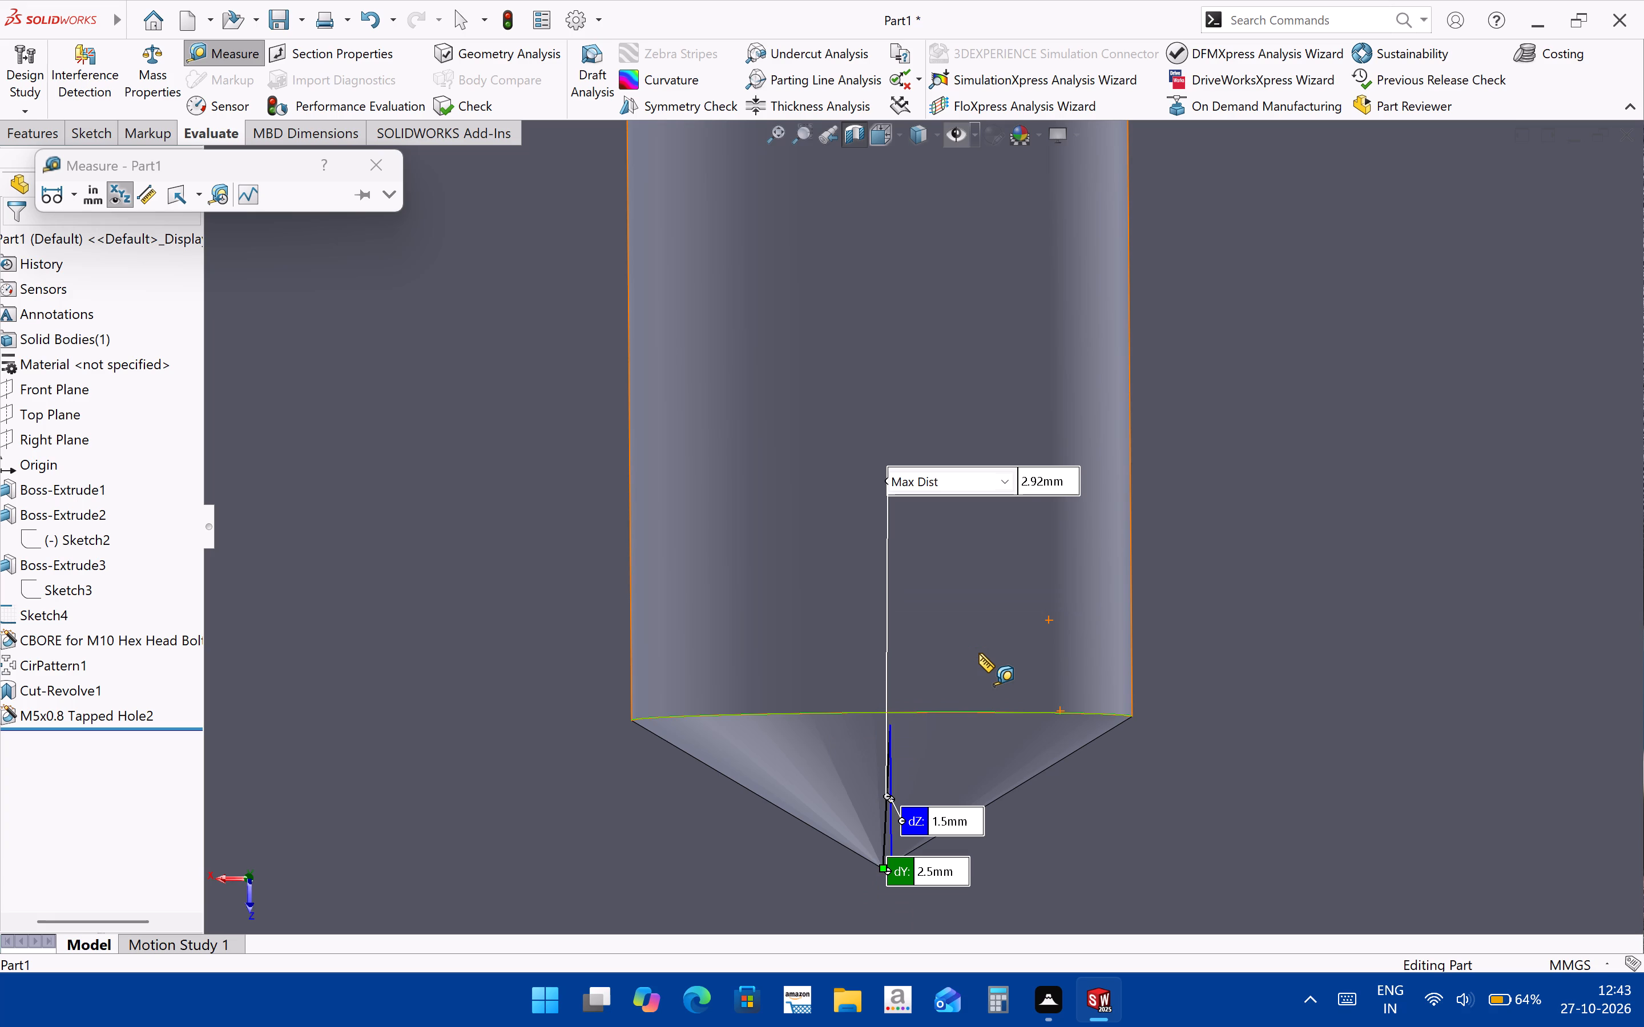
scroll(888, 789, down, 3)
middle_drag(890, 798, 920, 789)
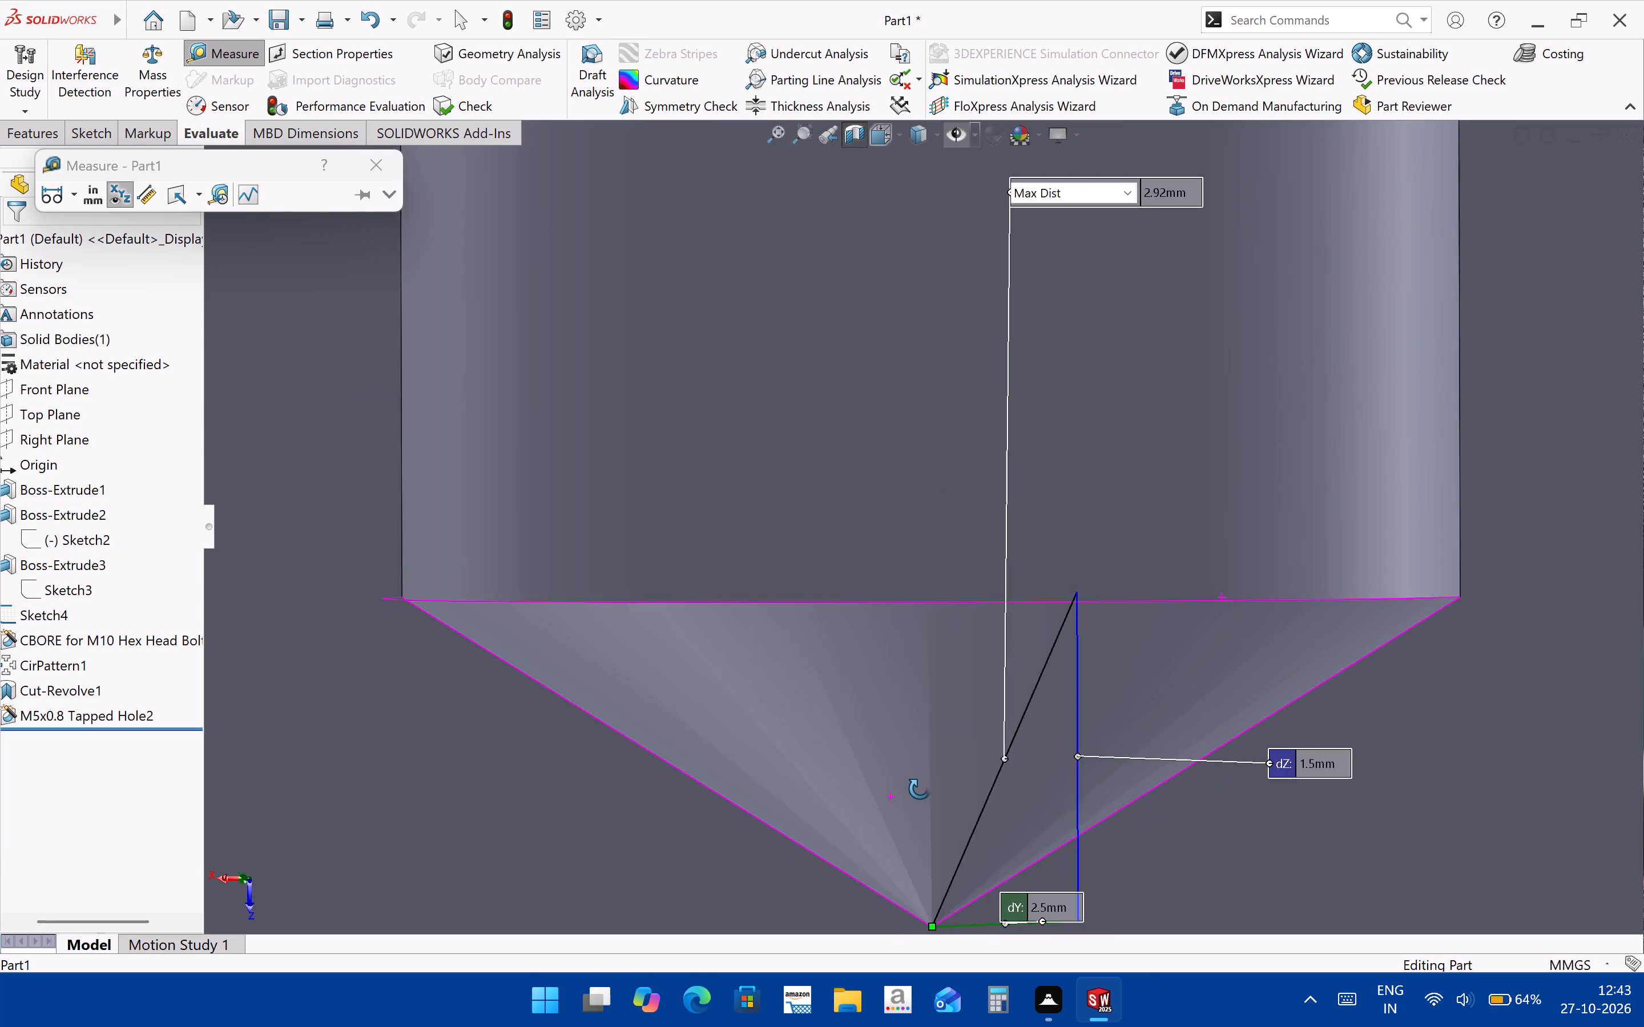
middle_drag(920, 789, 992, 844)
scroll(1038, 723, up, 4)
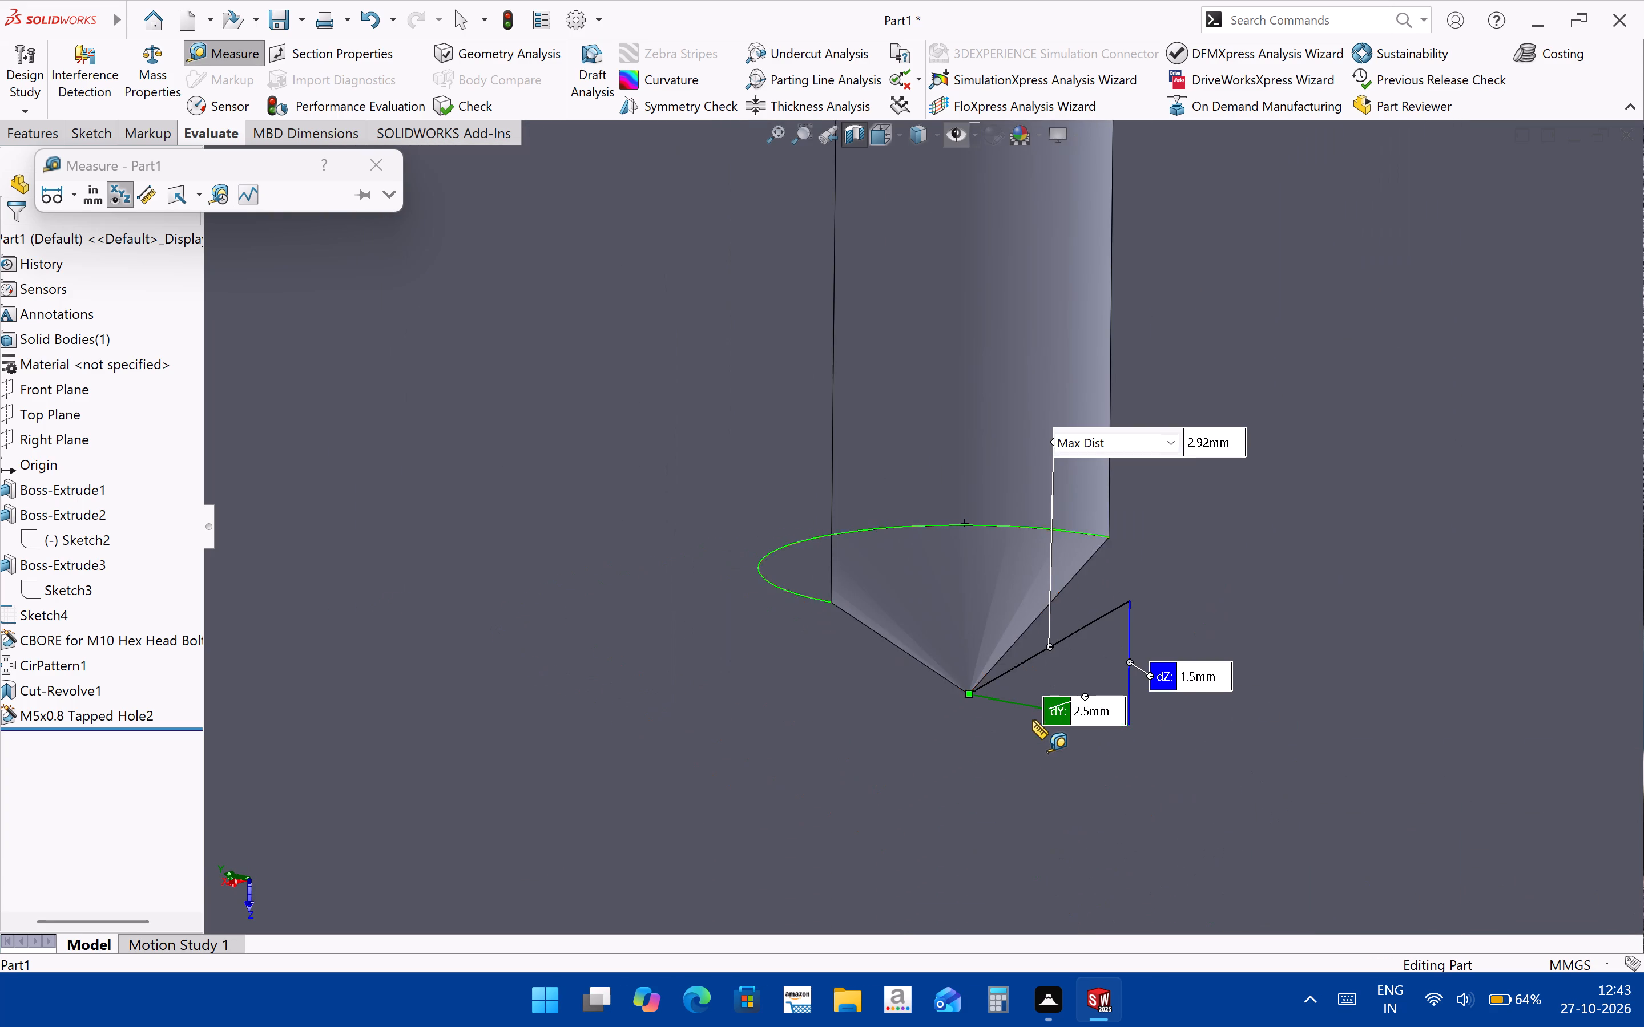
click(390, 161)
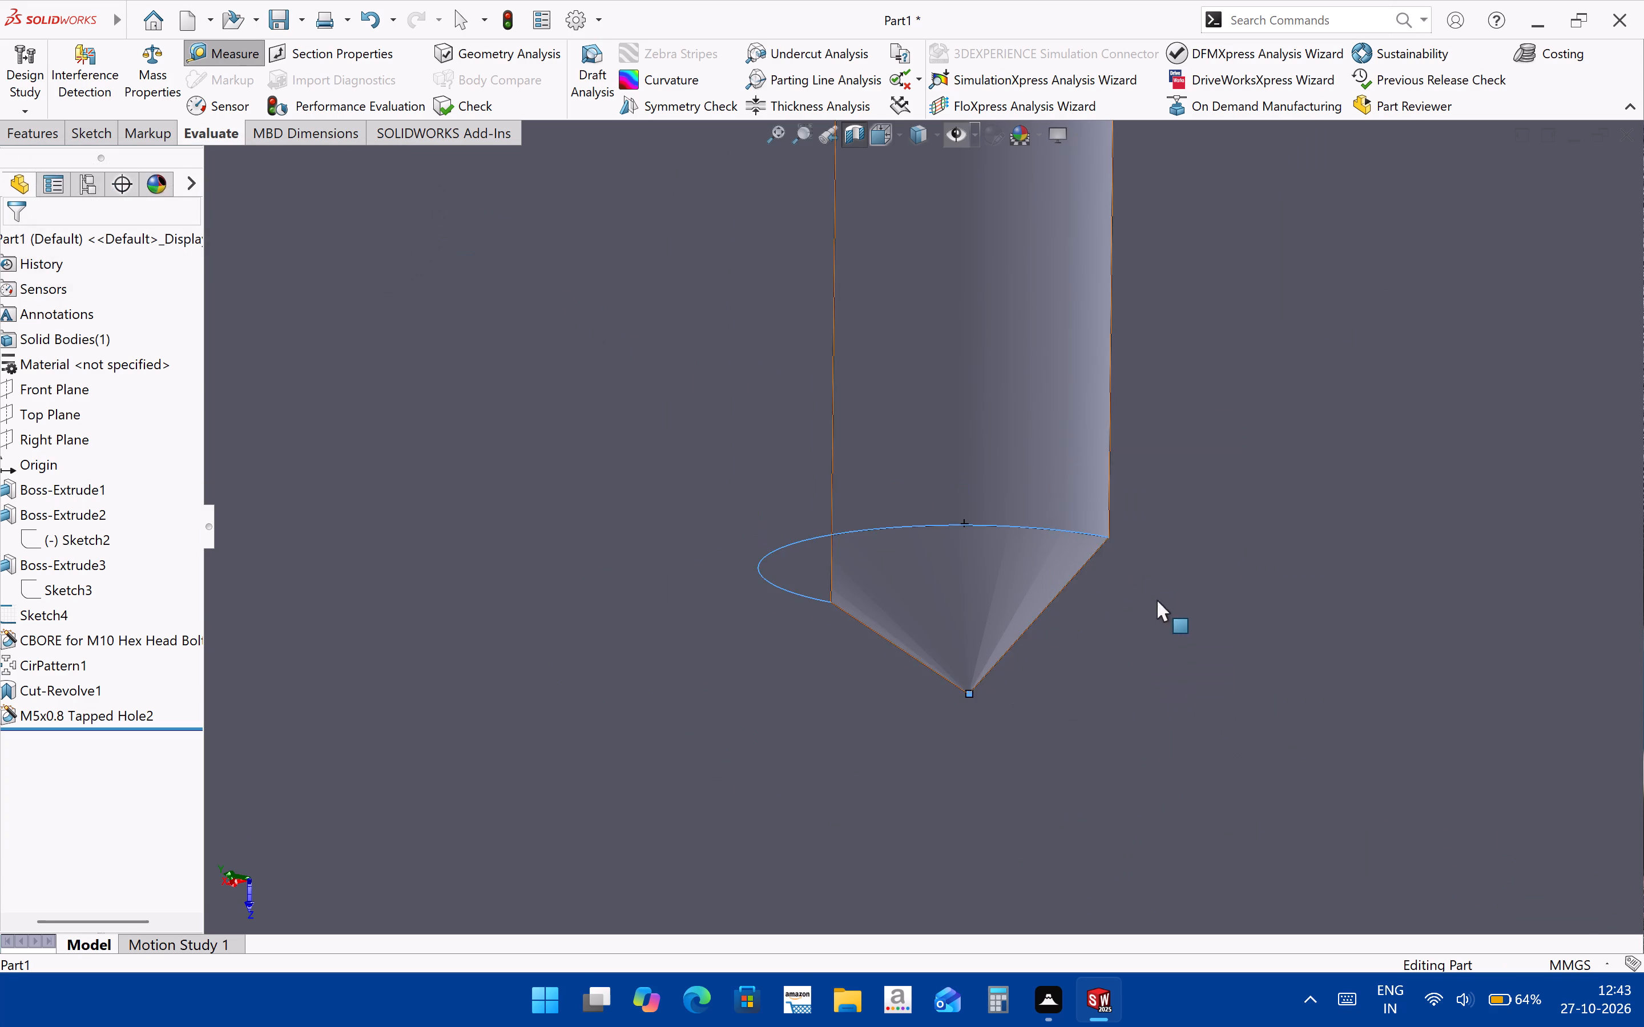
Examine the whole sectioned part and both tapped holes from several angles.
scroll(1150, 652, up, 14)
click(1214, 826)
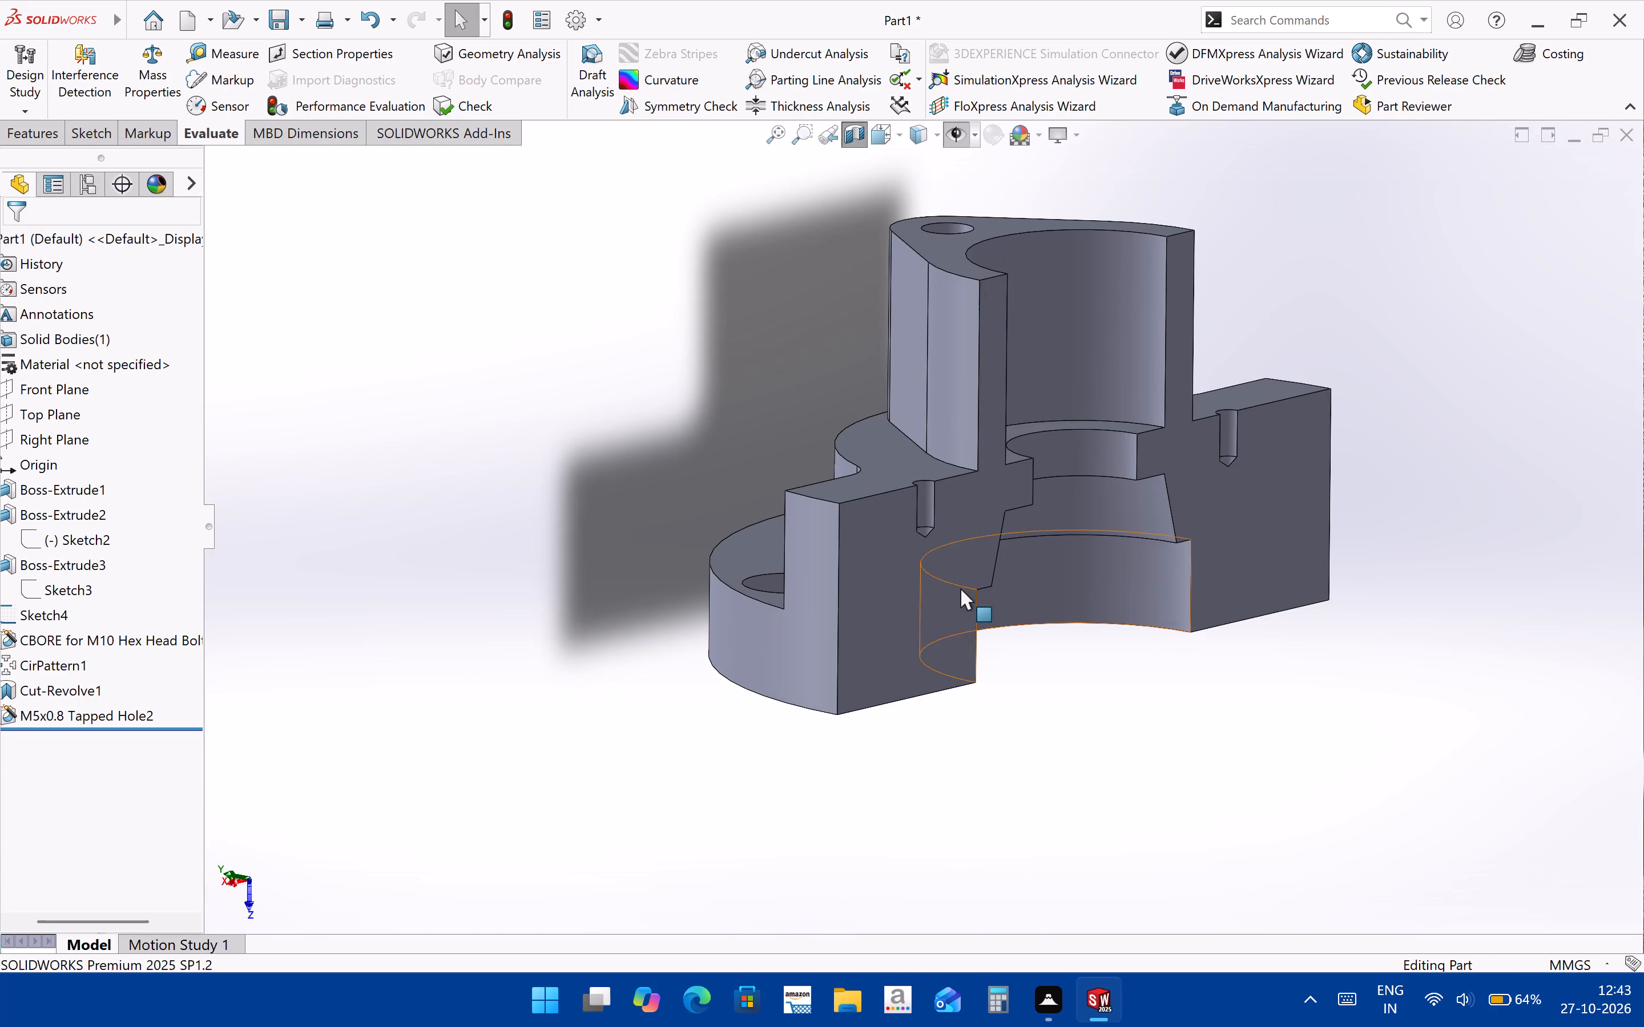
scroll(960, 586, down, 3)
middle_drag(932, 529, 905, 532)
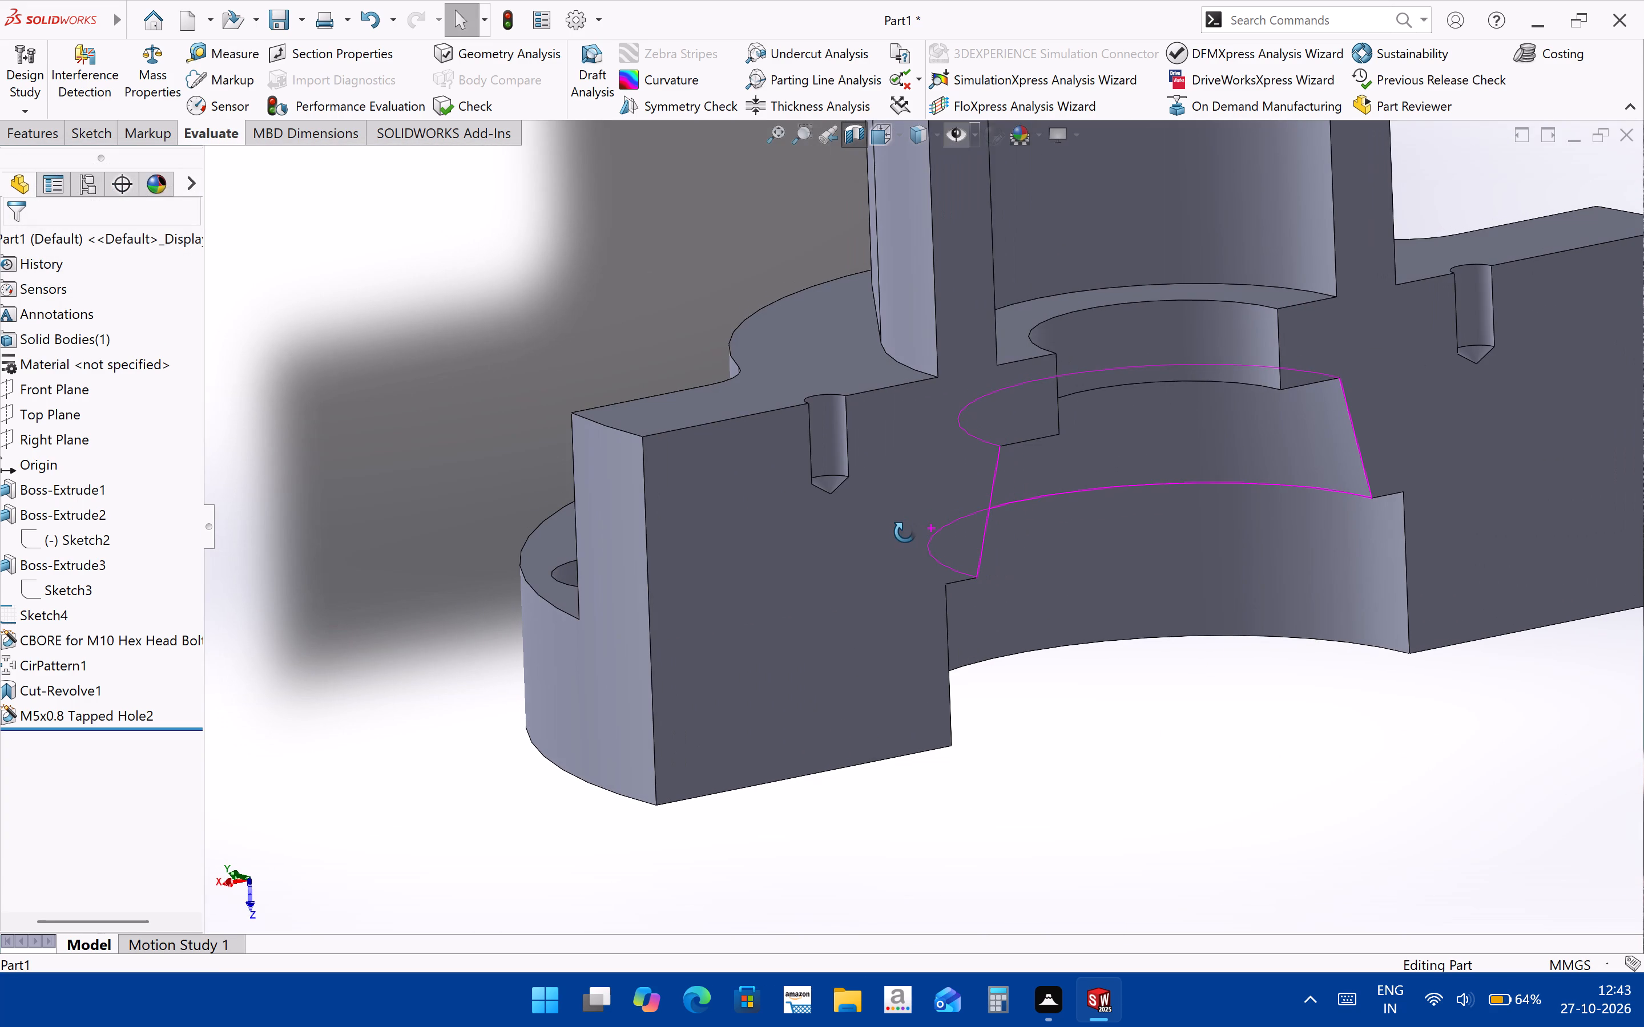
middle_drag(905, 532, 848, 566)
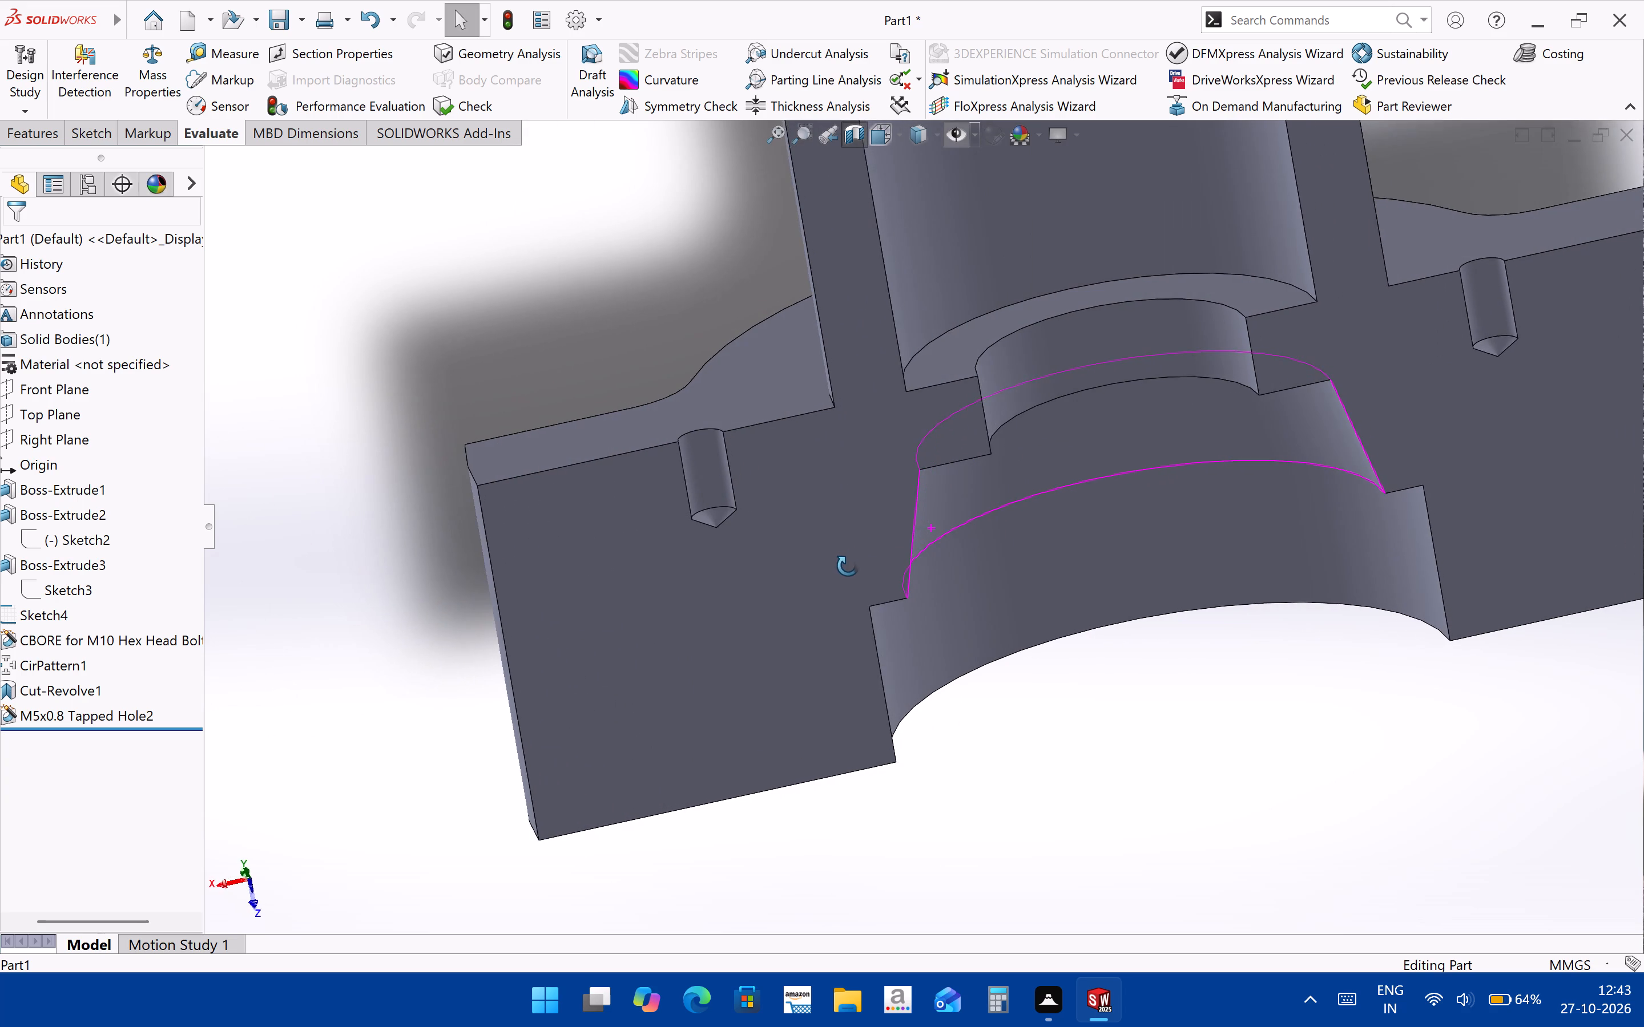
middle_drag(848, 566, 910, 732)
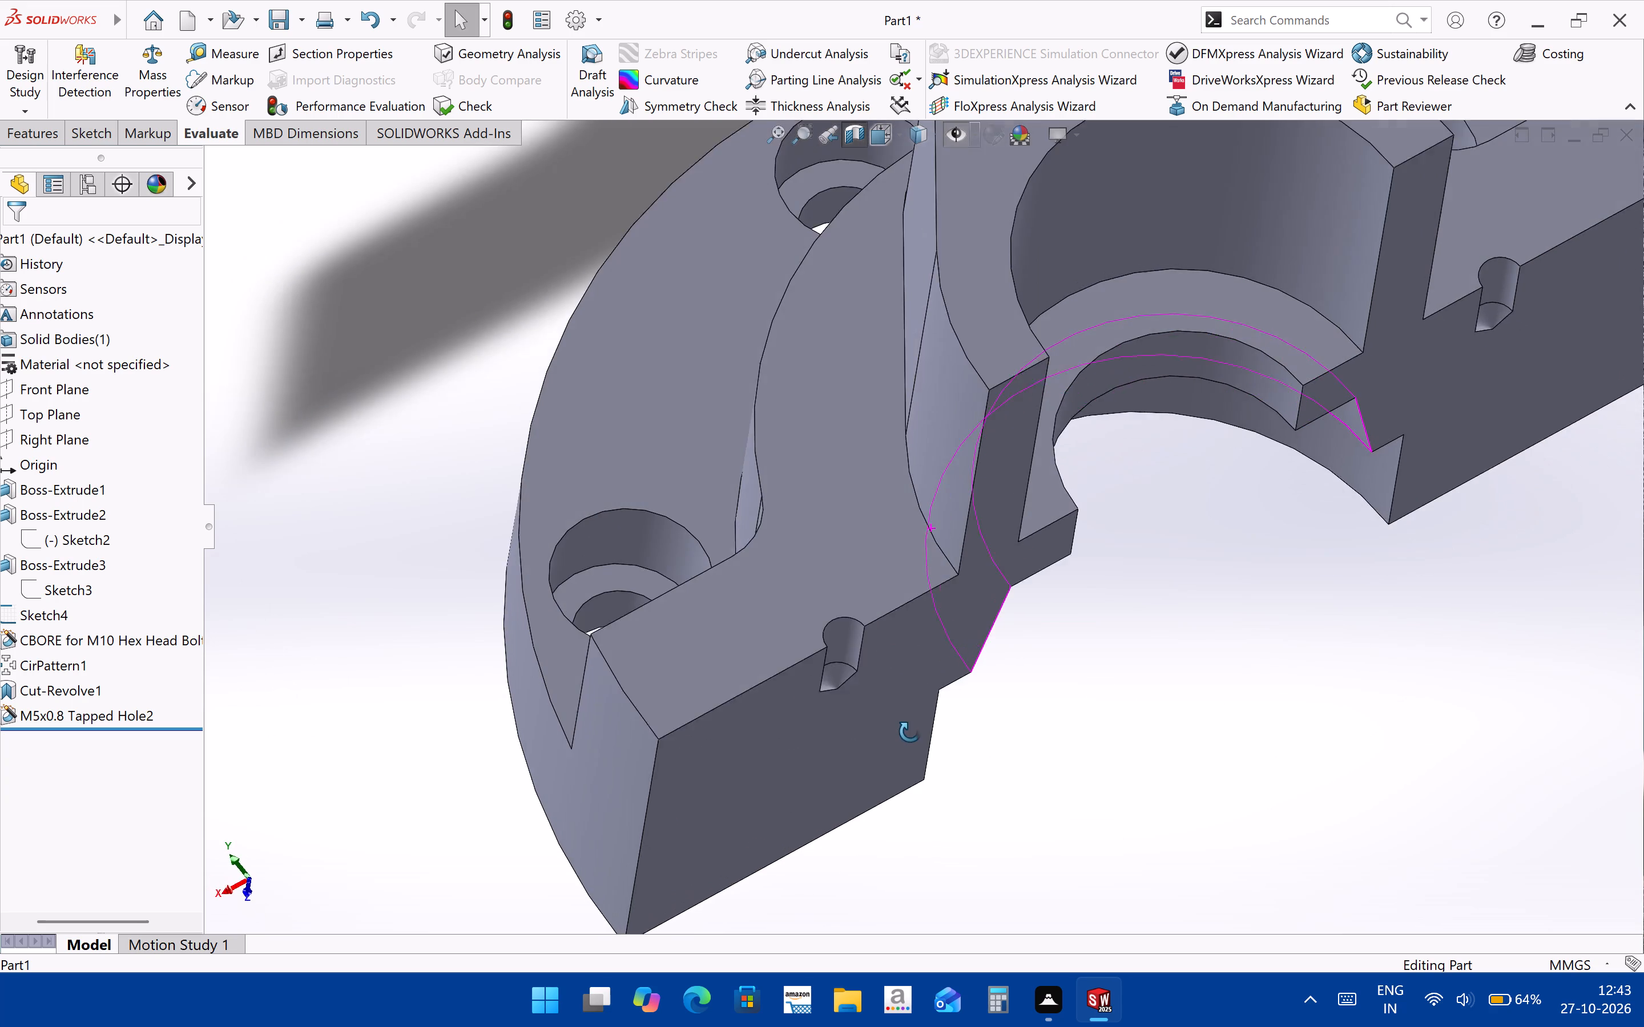
middle_drag(910, 732, 877, 593)
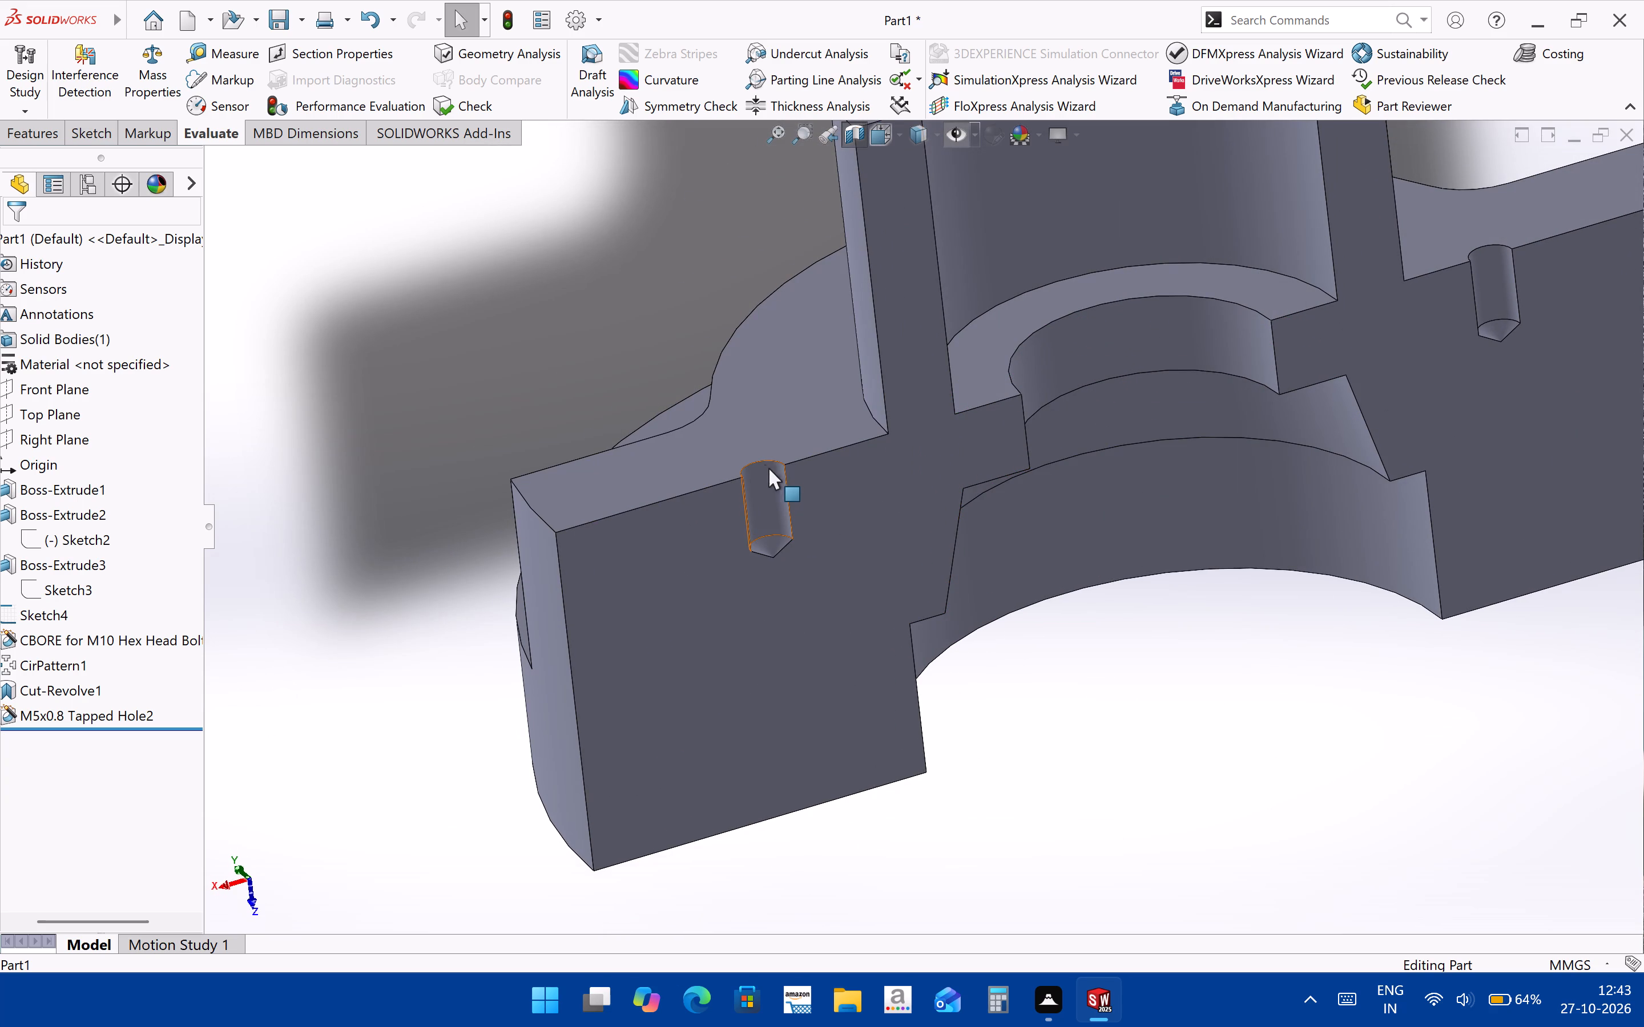
click(1510, 950)
scroll(808, 645, up, 4)
middle_drag(918, 662, 883, 698)
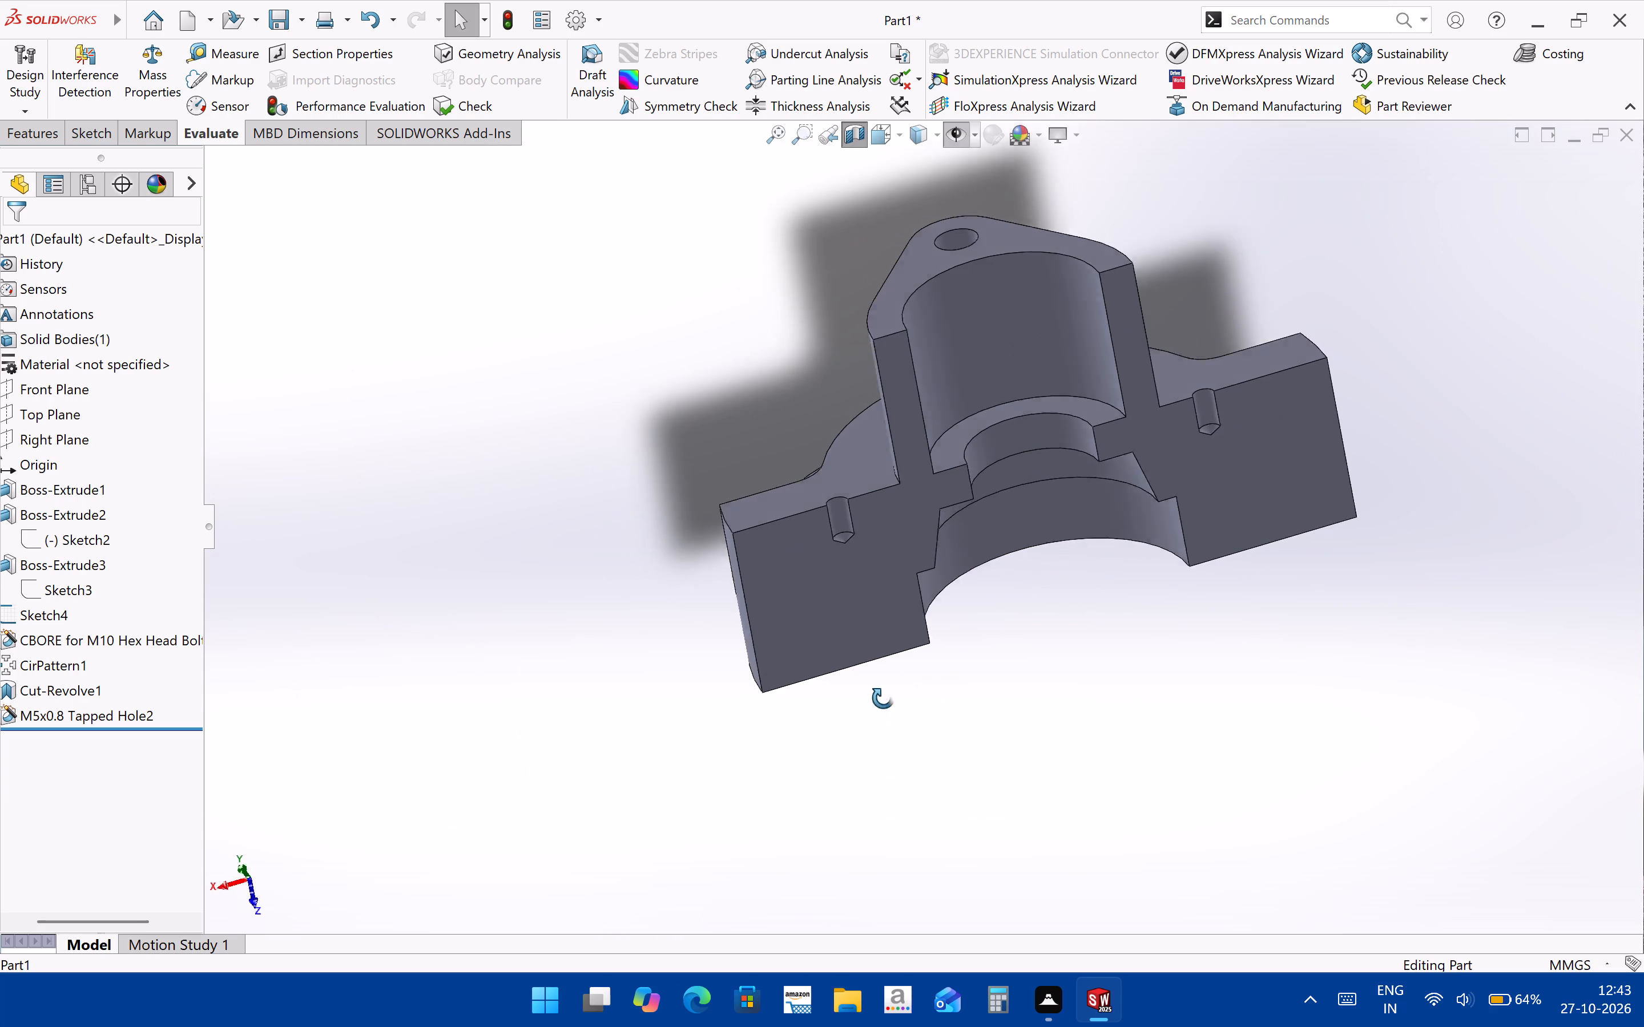
middle_drag(883, 698, 860, 589)
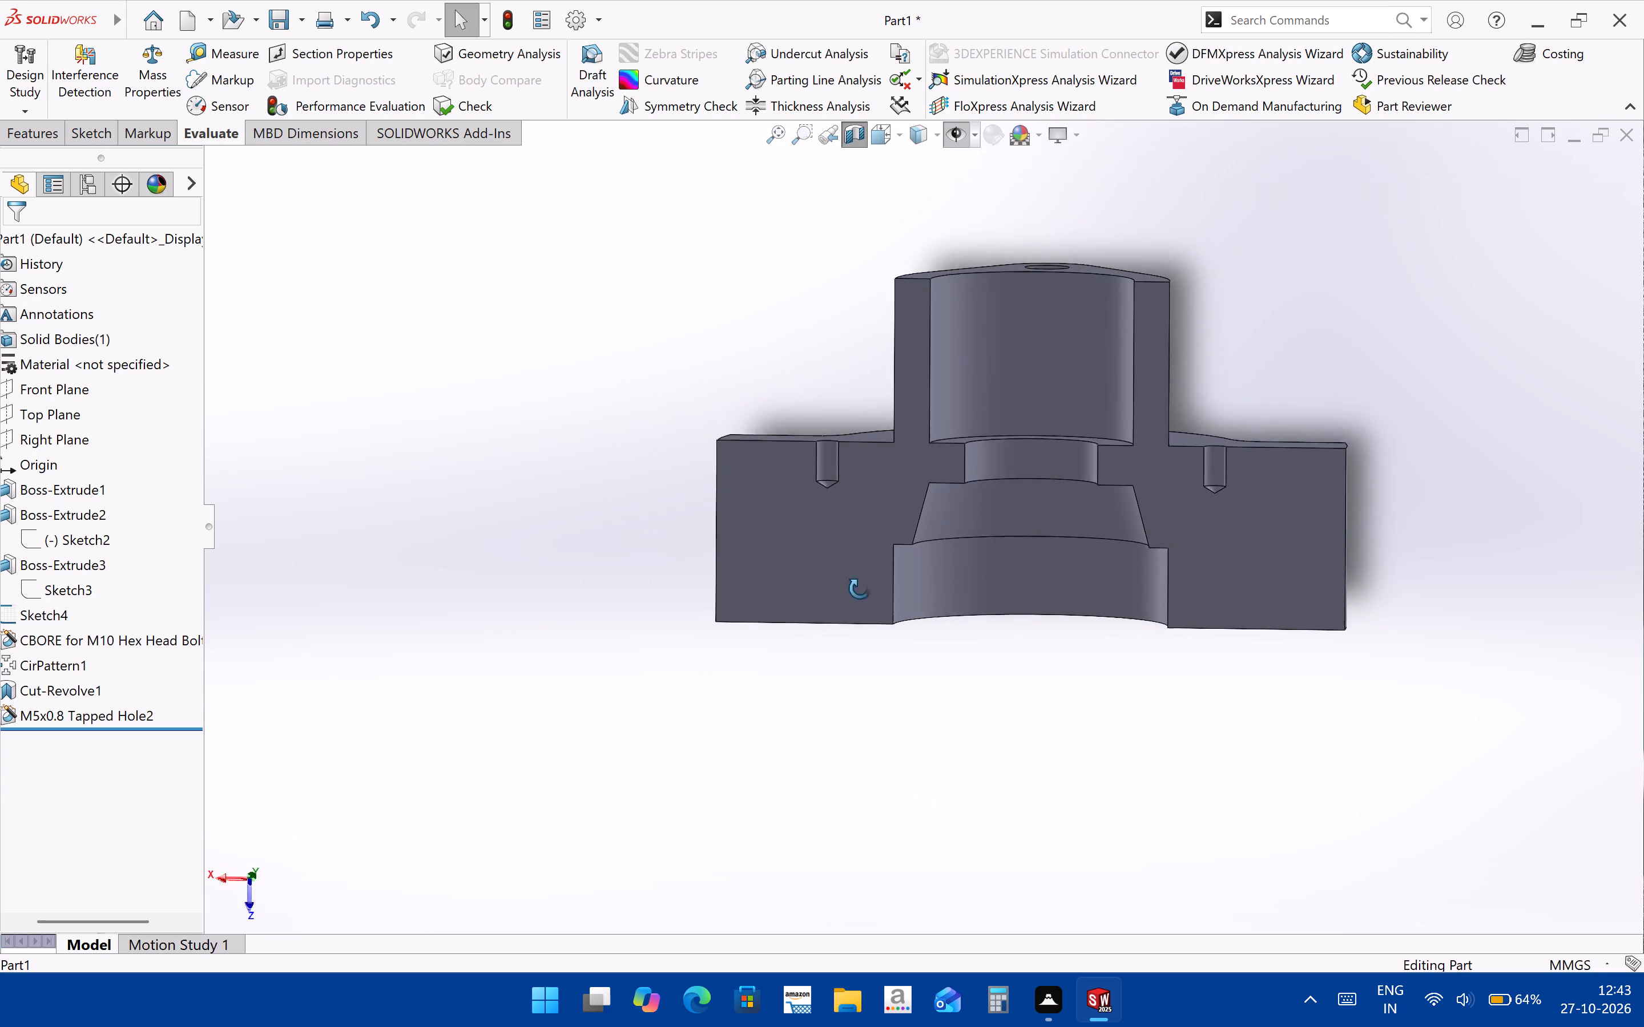
middle_drag(860, 589, 868, 640)
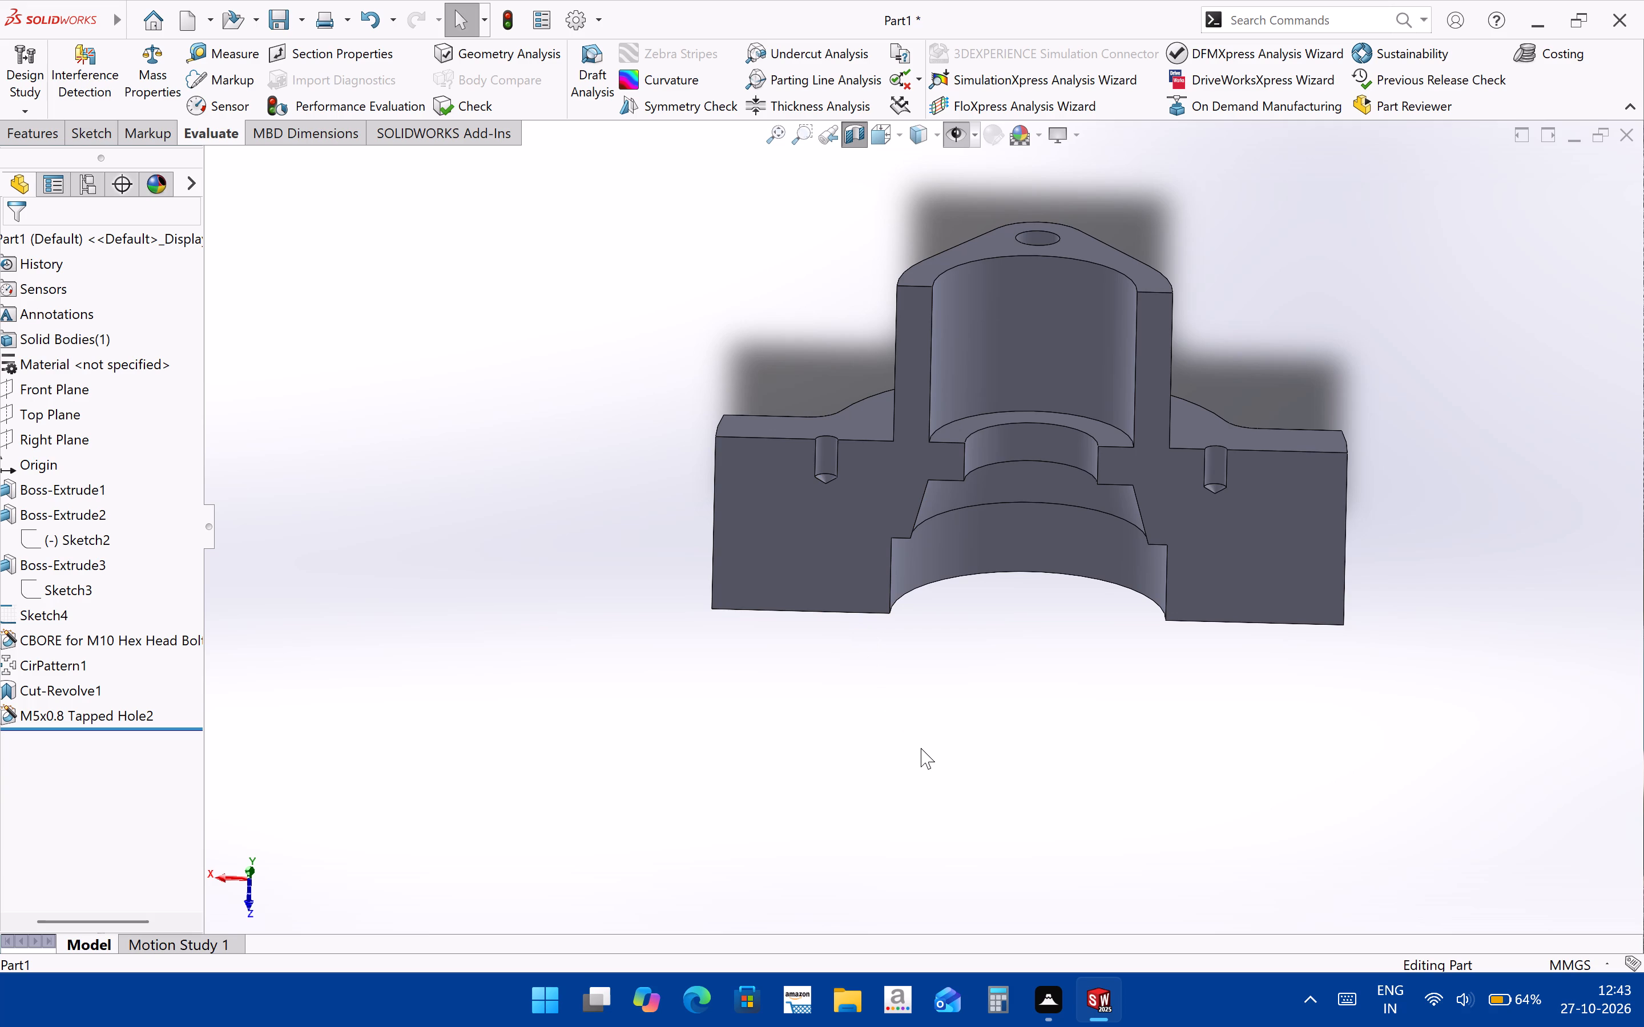
Open the M5x0.8 tapped hole feature for editing, review its specification and hole preview, and exit without changes.
scroll(955, 418, down, 3)
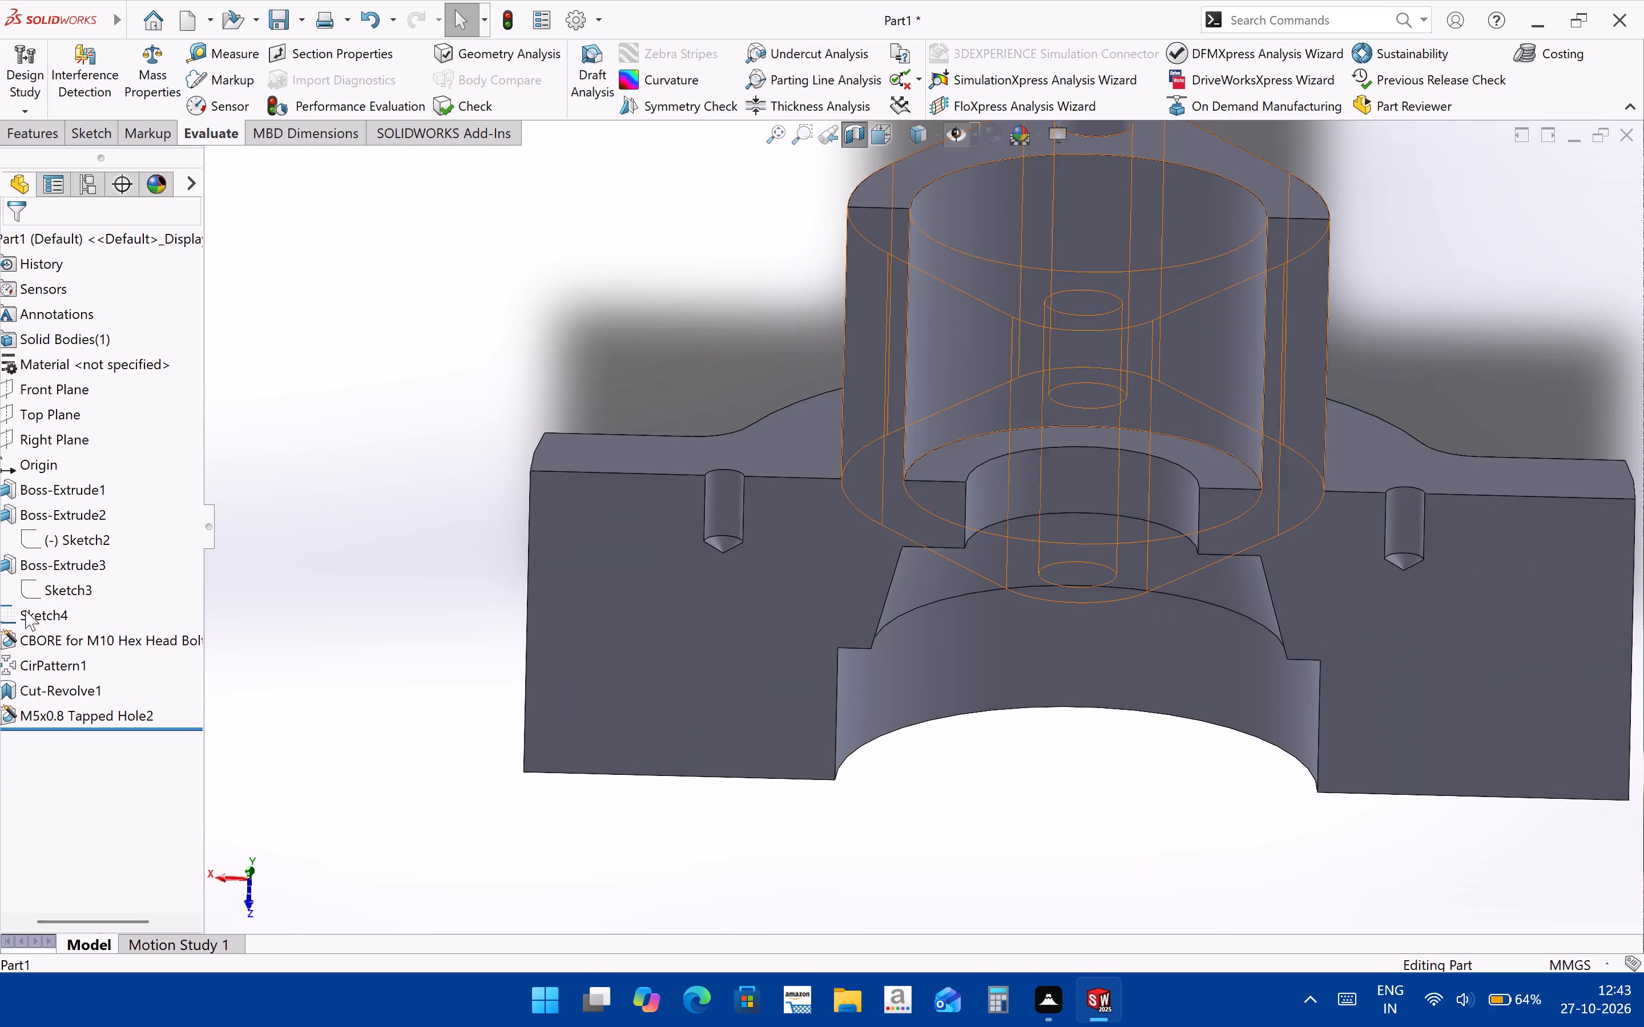
click(62, 712)
click(82, 669)
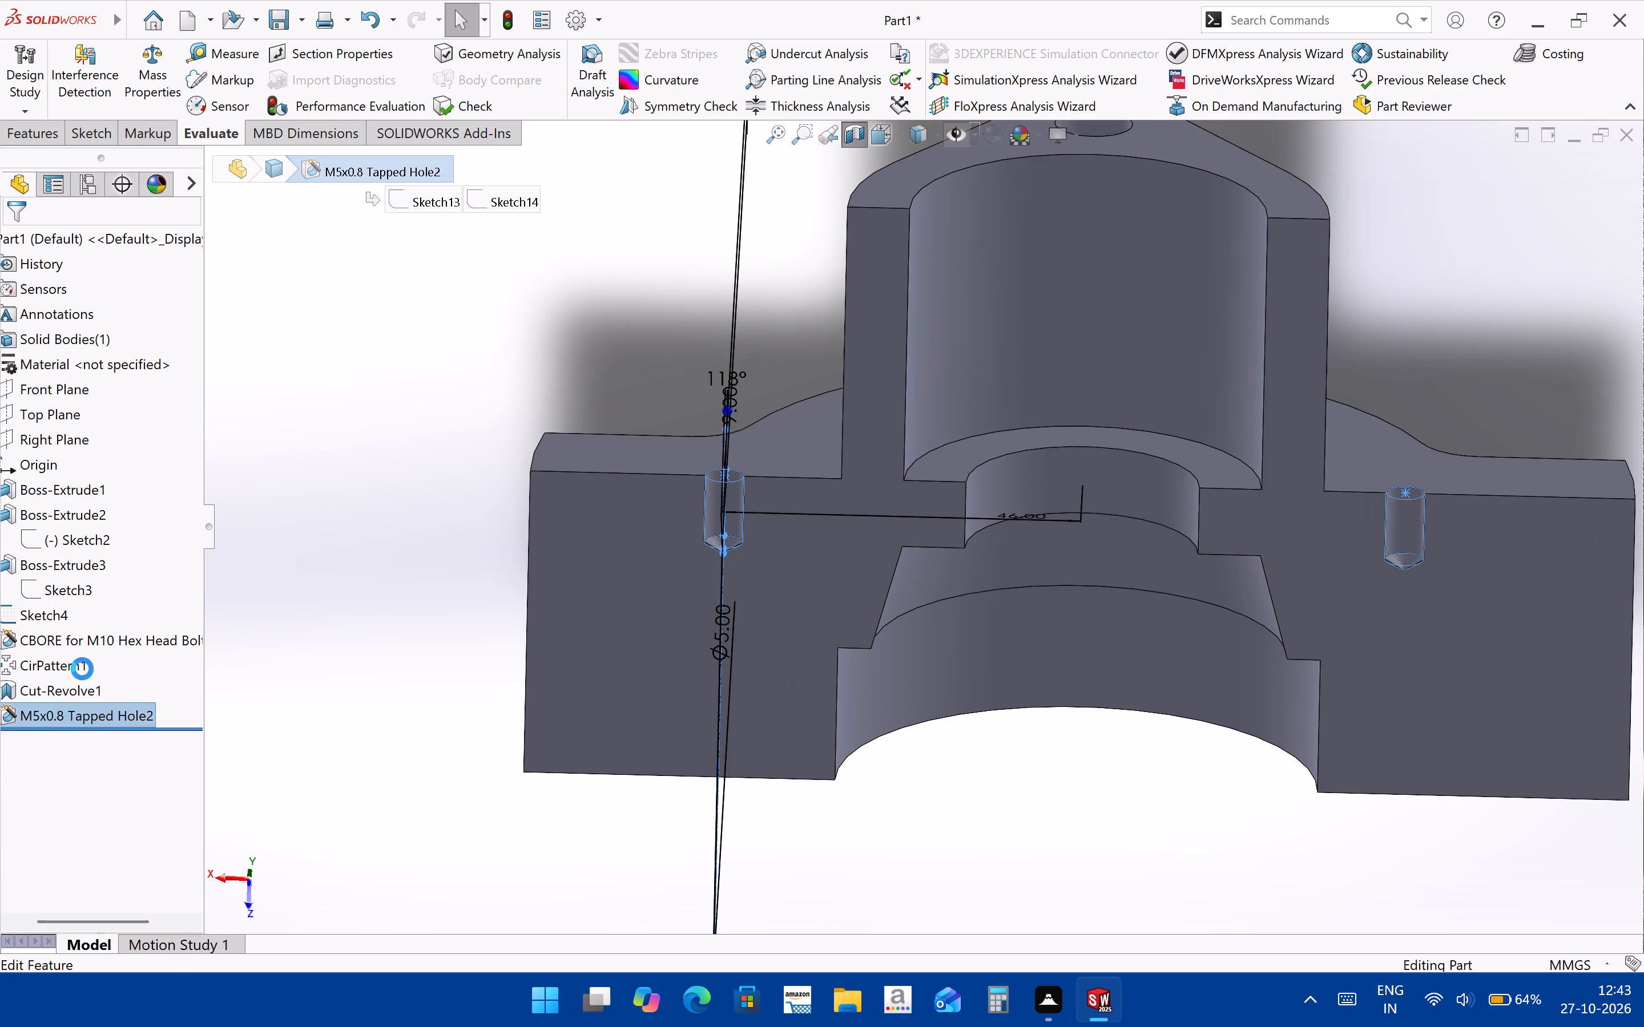
click(57, 721)
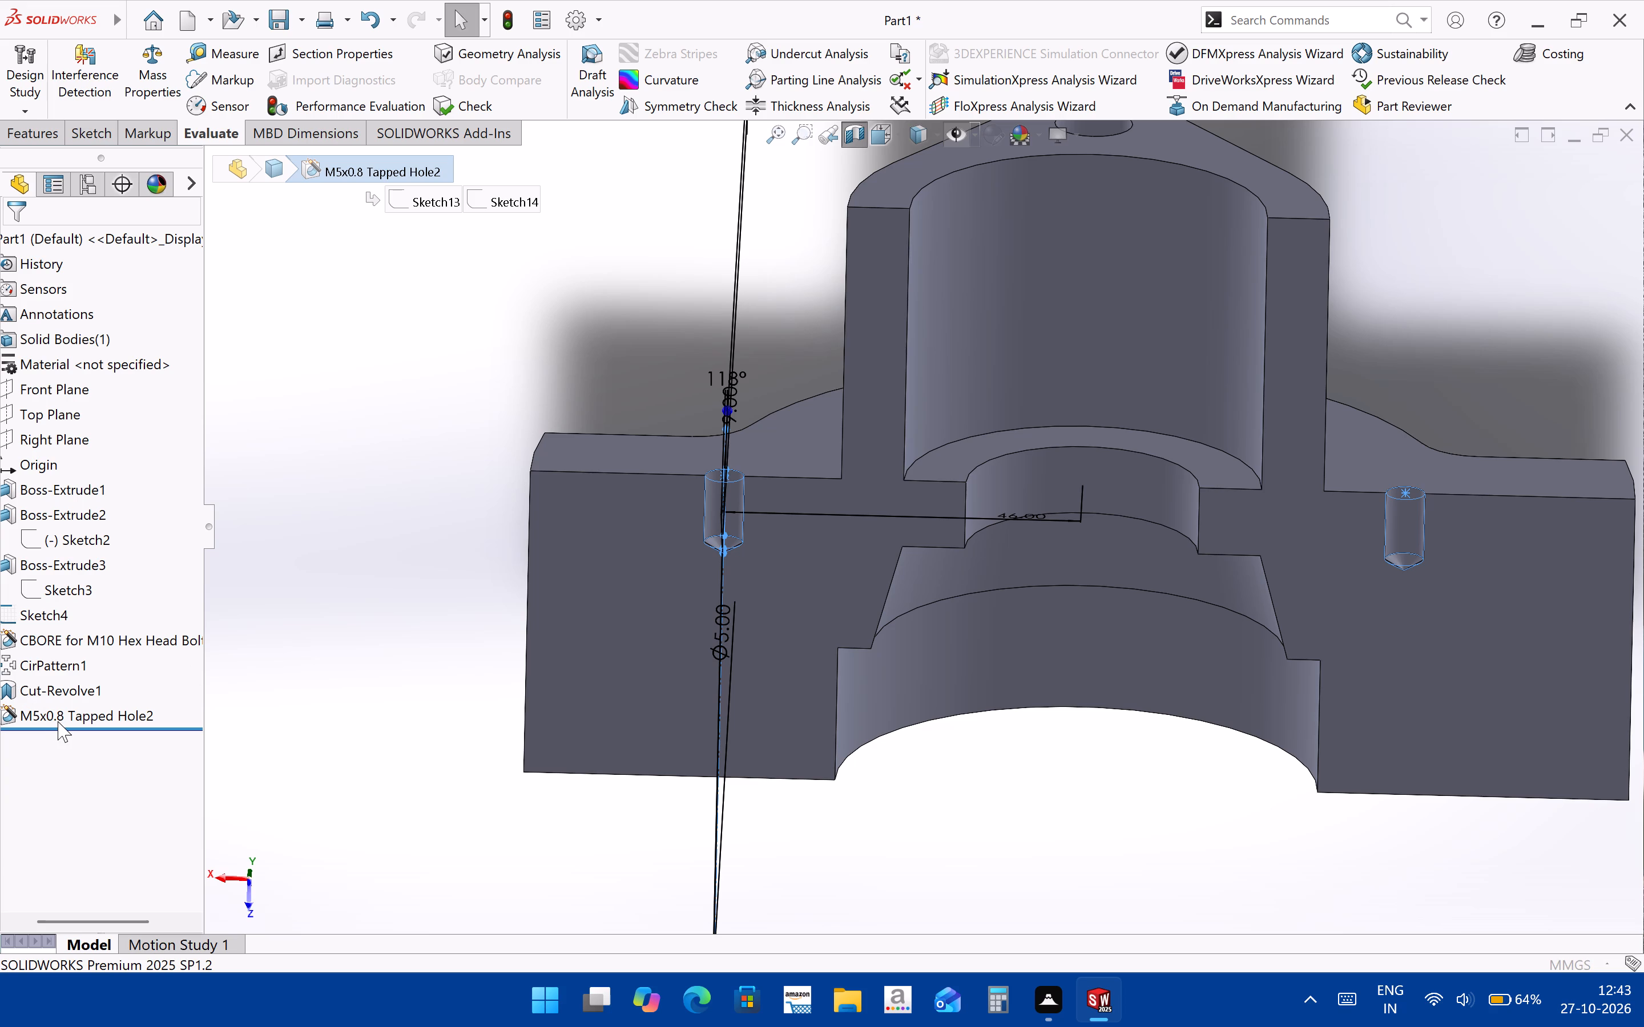
scroll(696, 440, down, 3)
scroll(754, 599, down, 1)
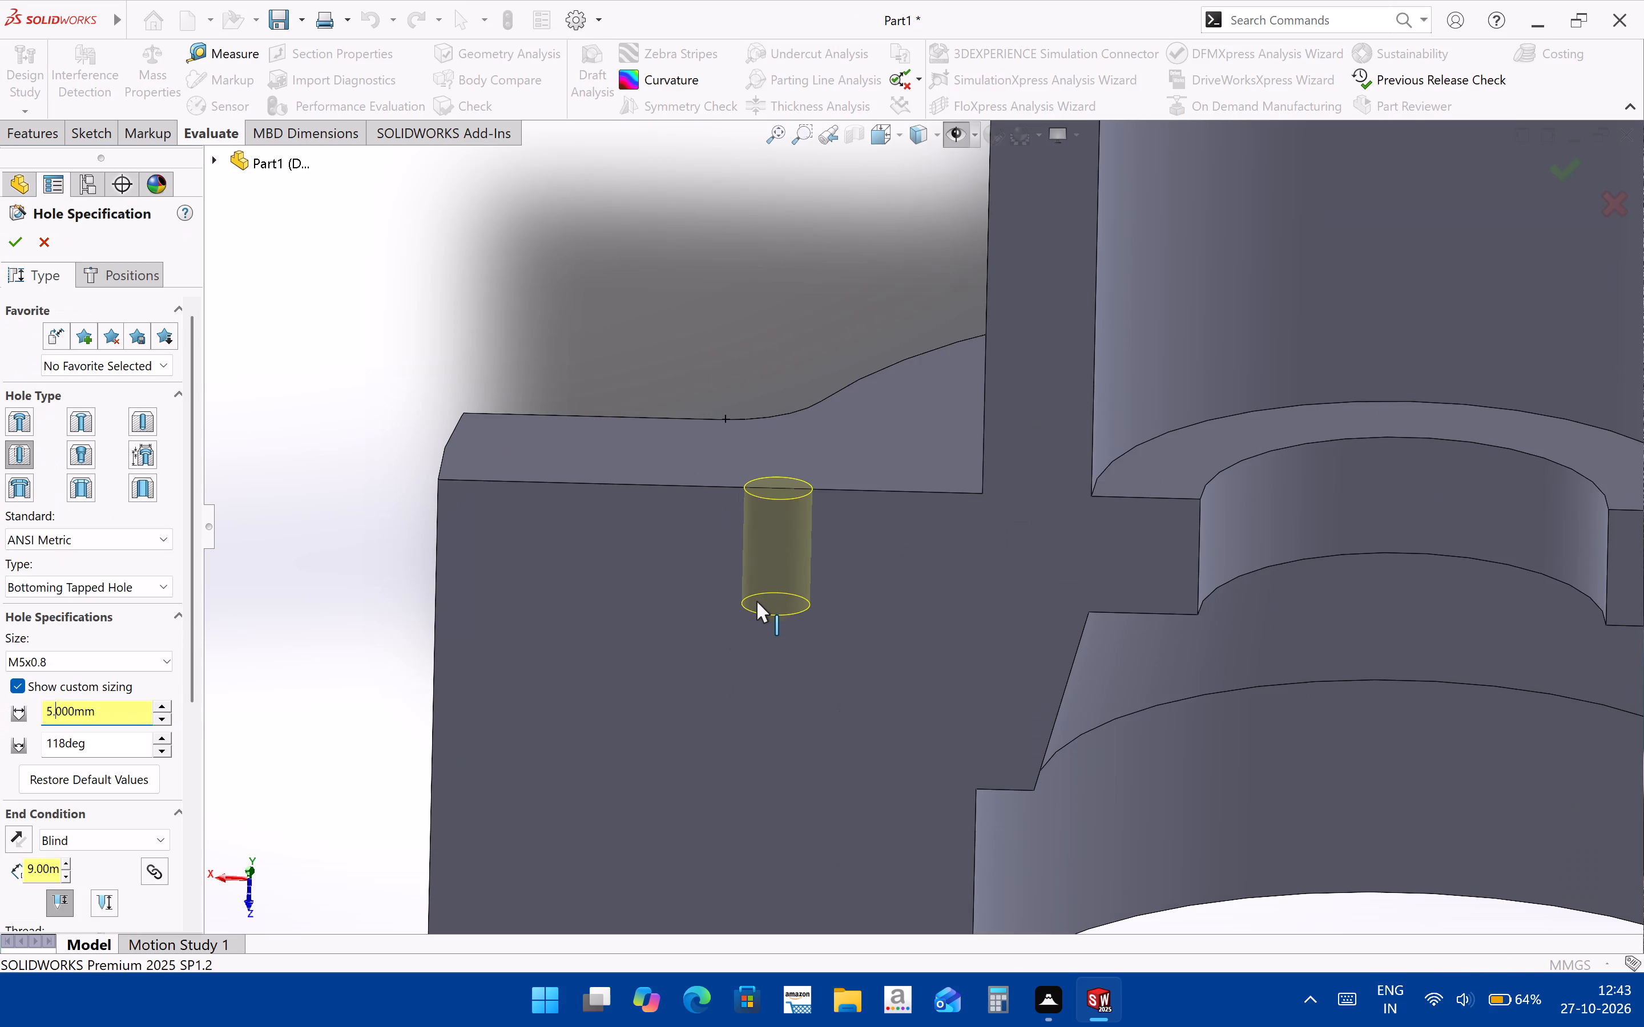
middle_drag(758, 605, 796, 609)
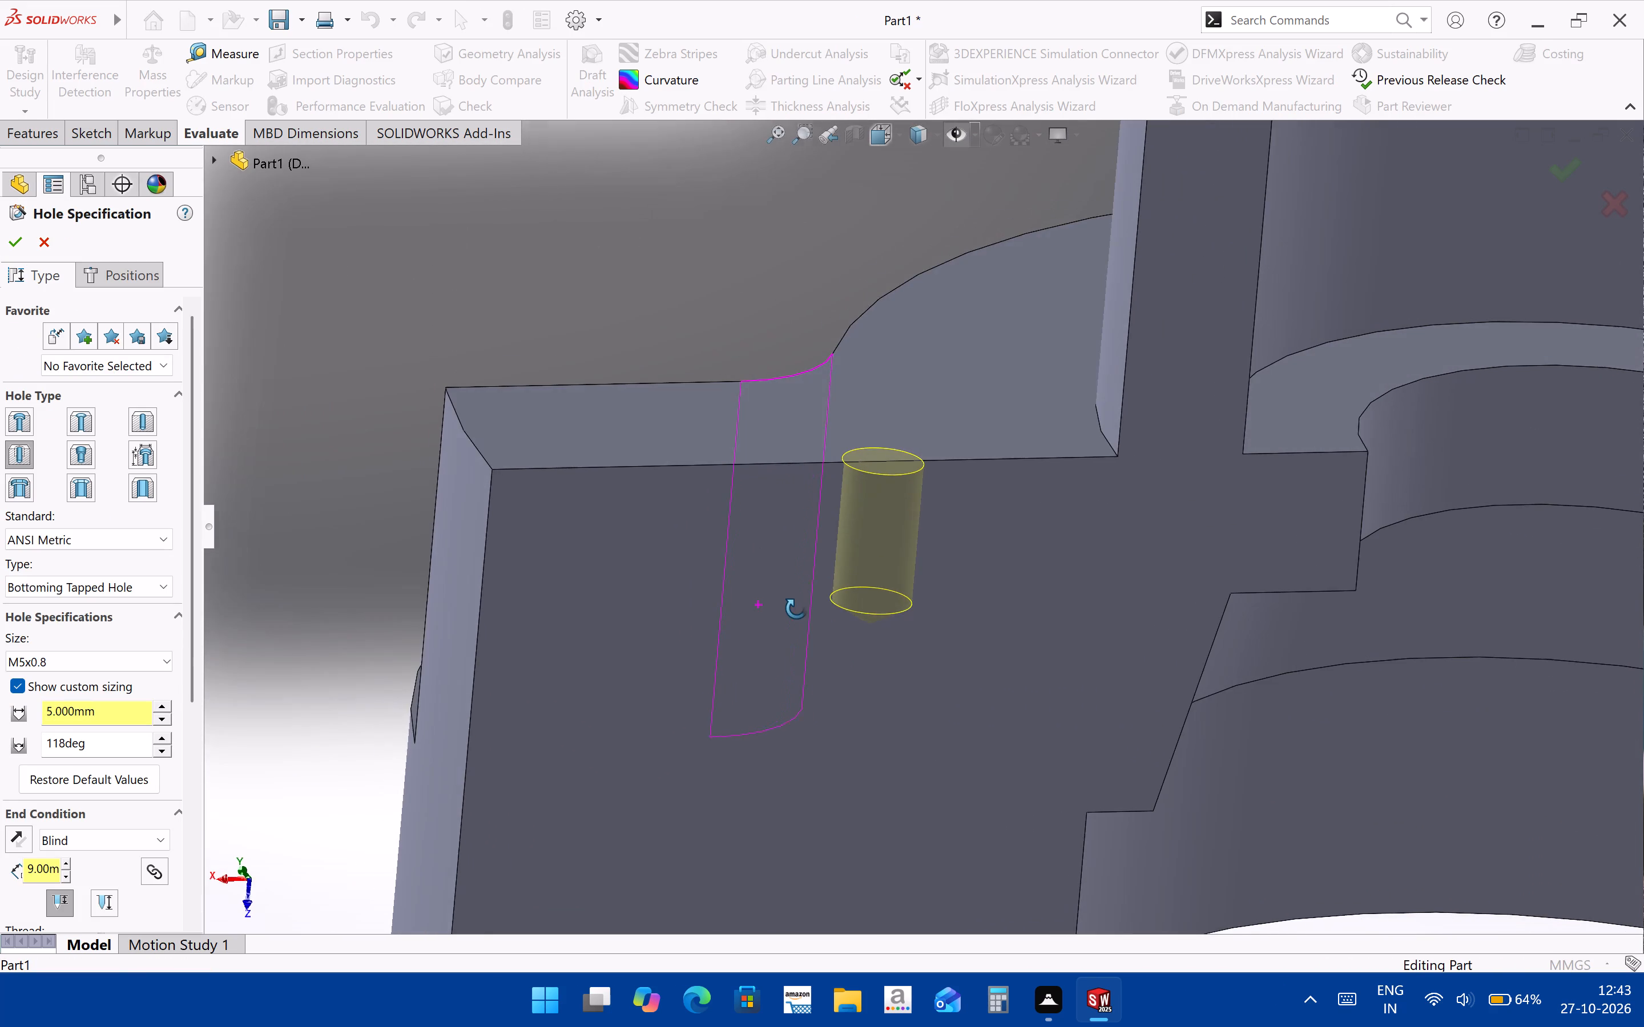
middle_drag(796, 609, 771, 618)
scroll(777, 672, up, 4)
key(Escape)
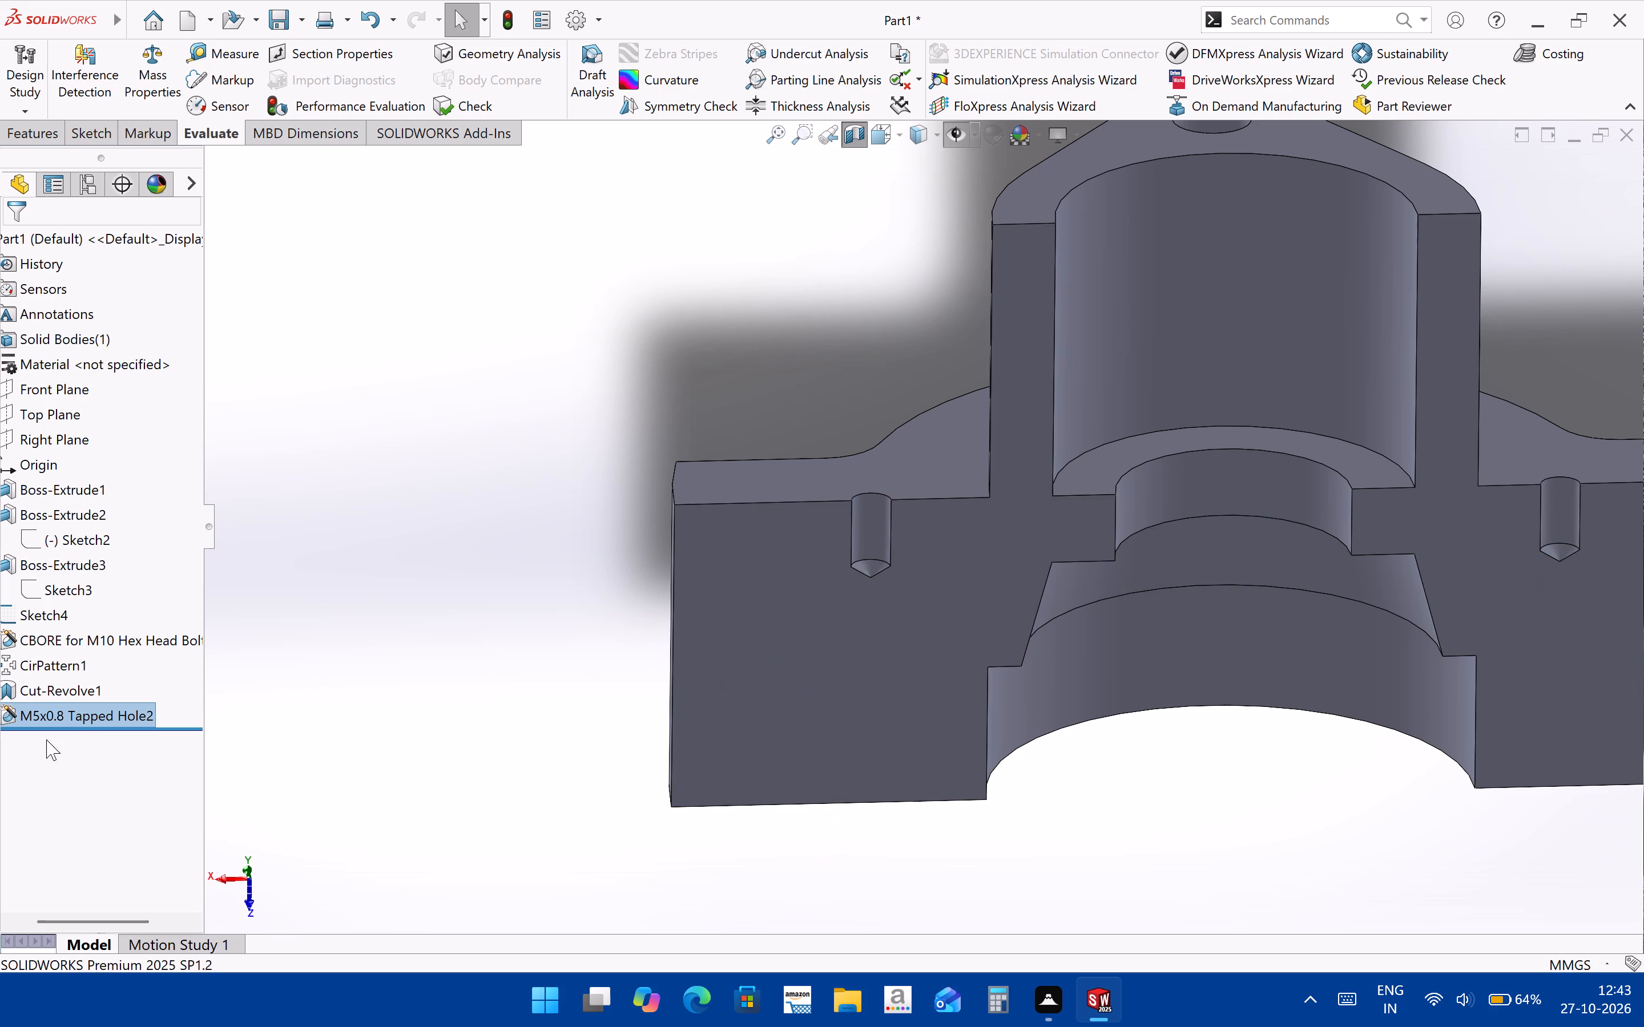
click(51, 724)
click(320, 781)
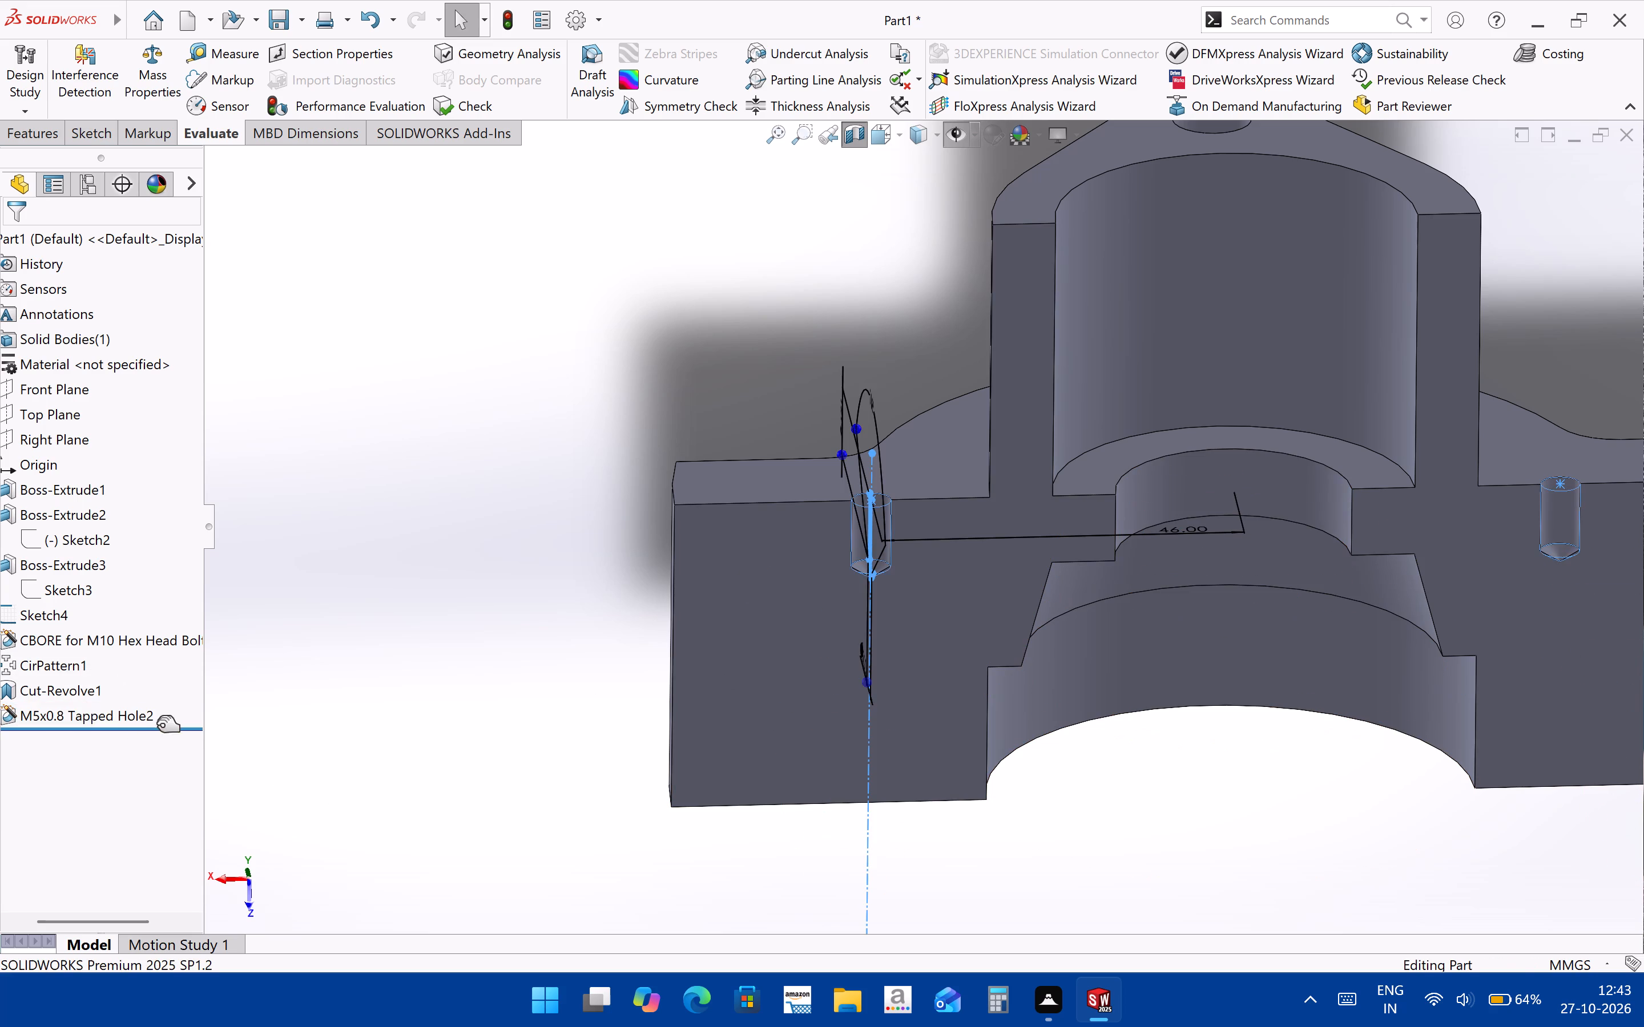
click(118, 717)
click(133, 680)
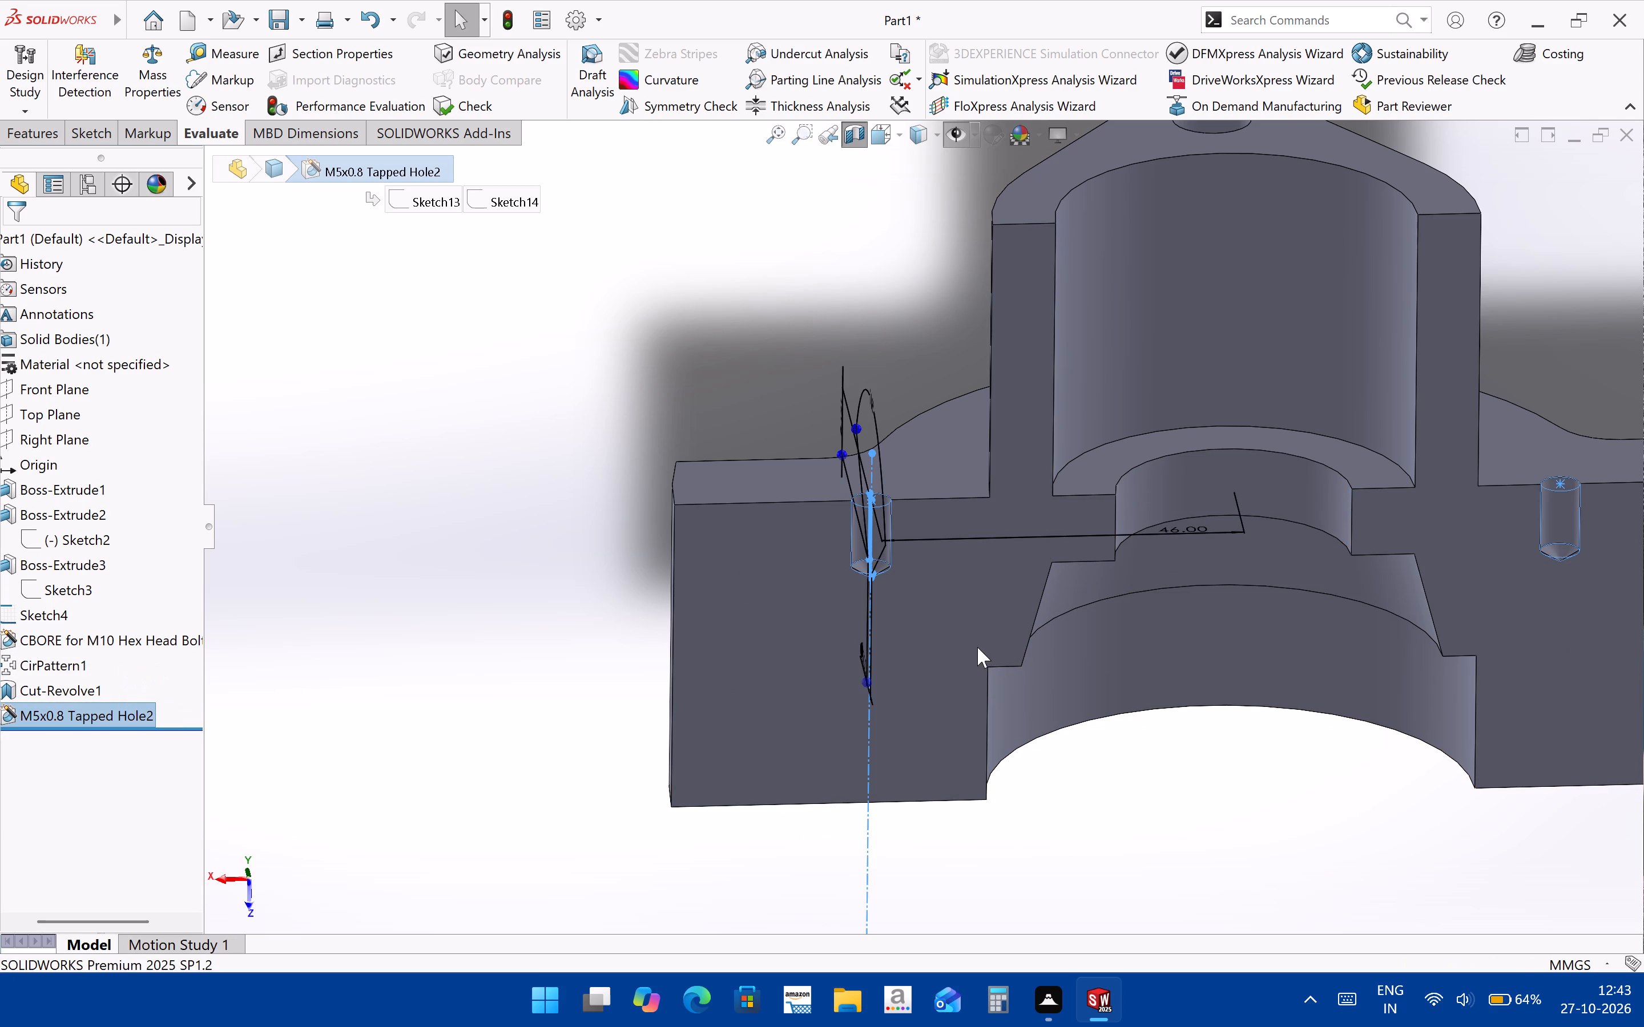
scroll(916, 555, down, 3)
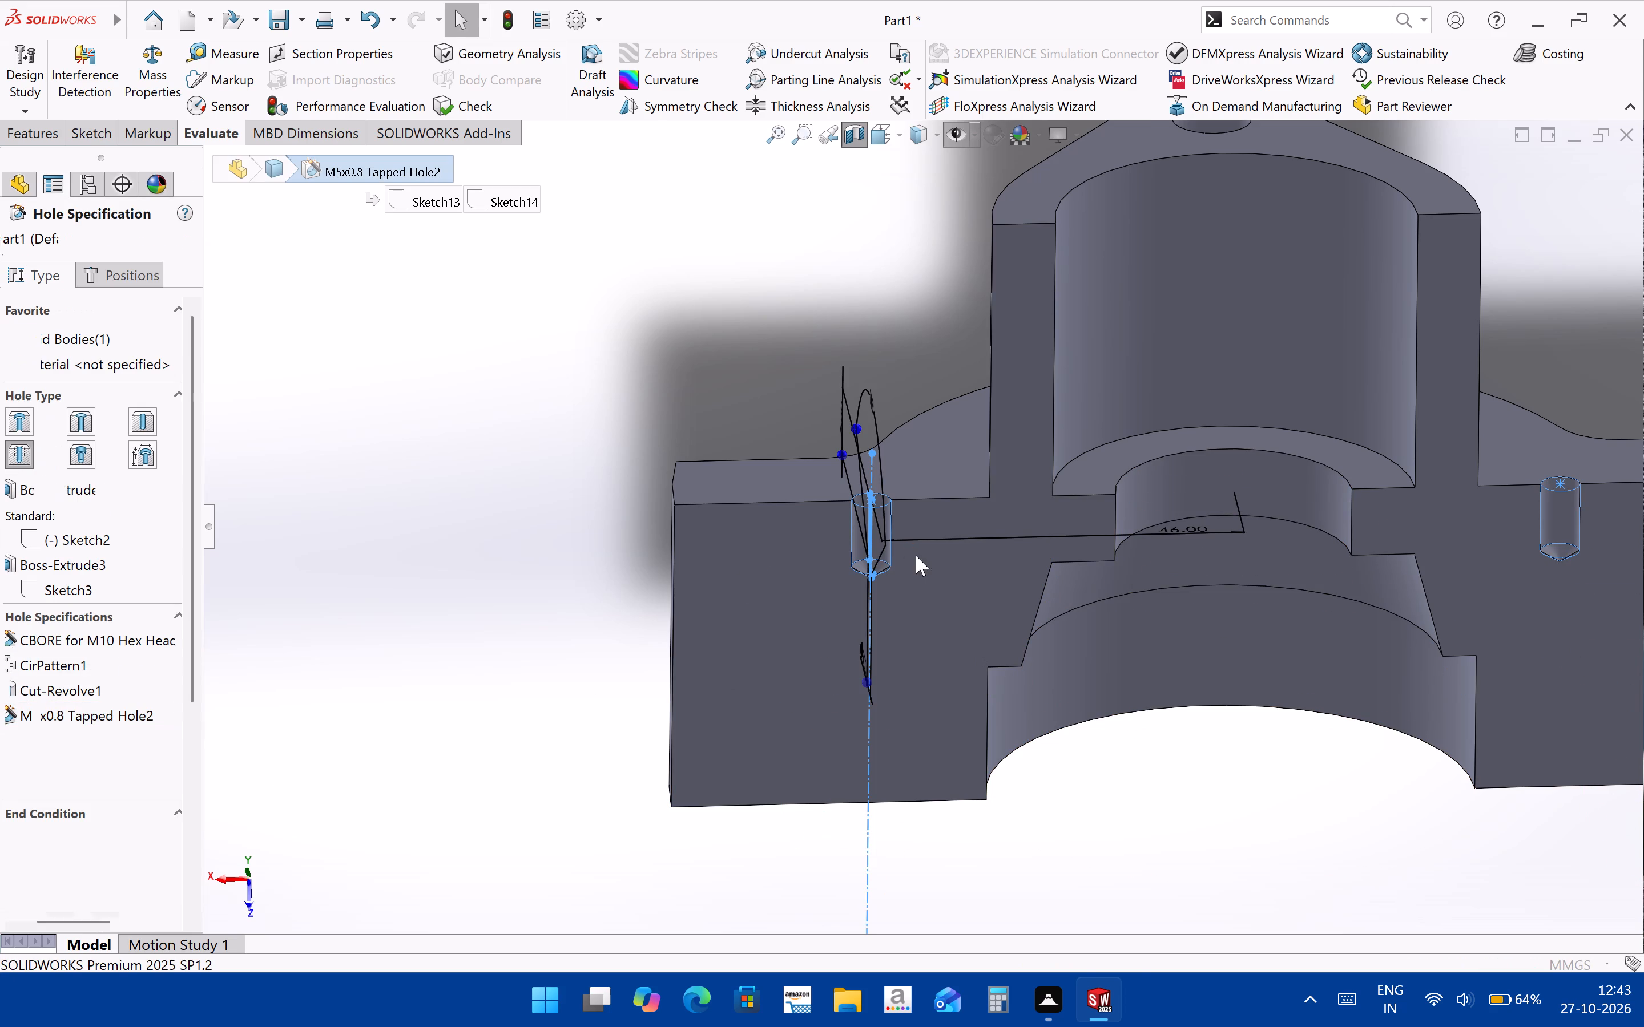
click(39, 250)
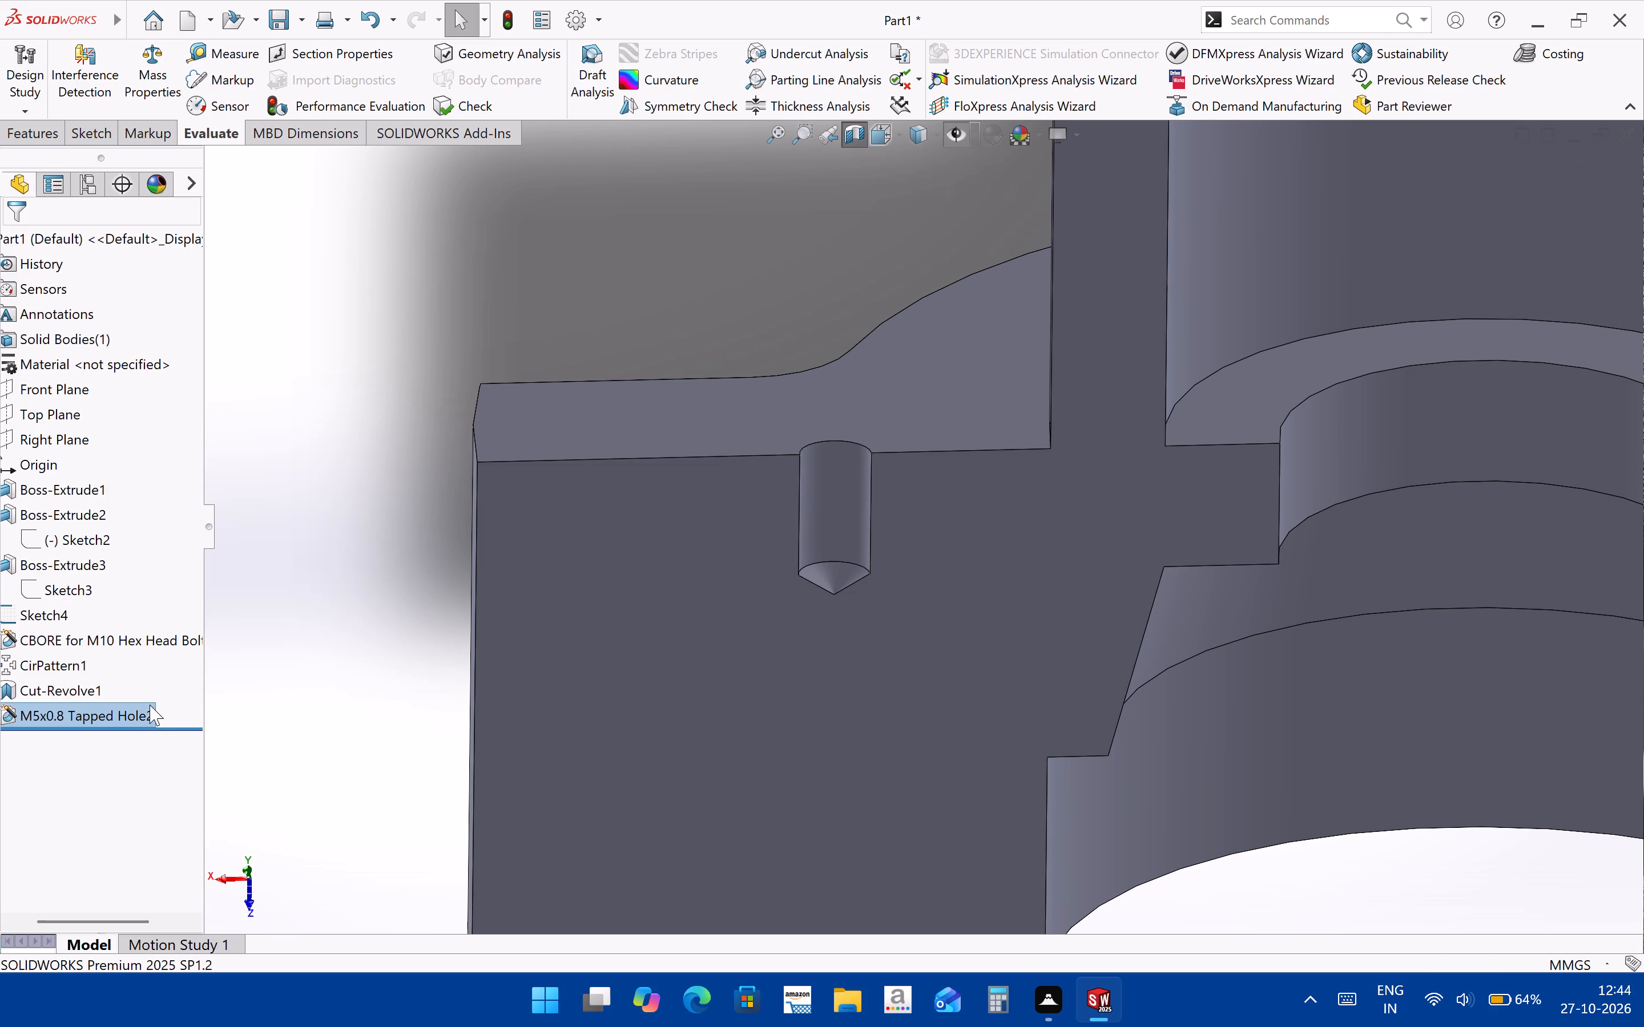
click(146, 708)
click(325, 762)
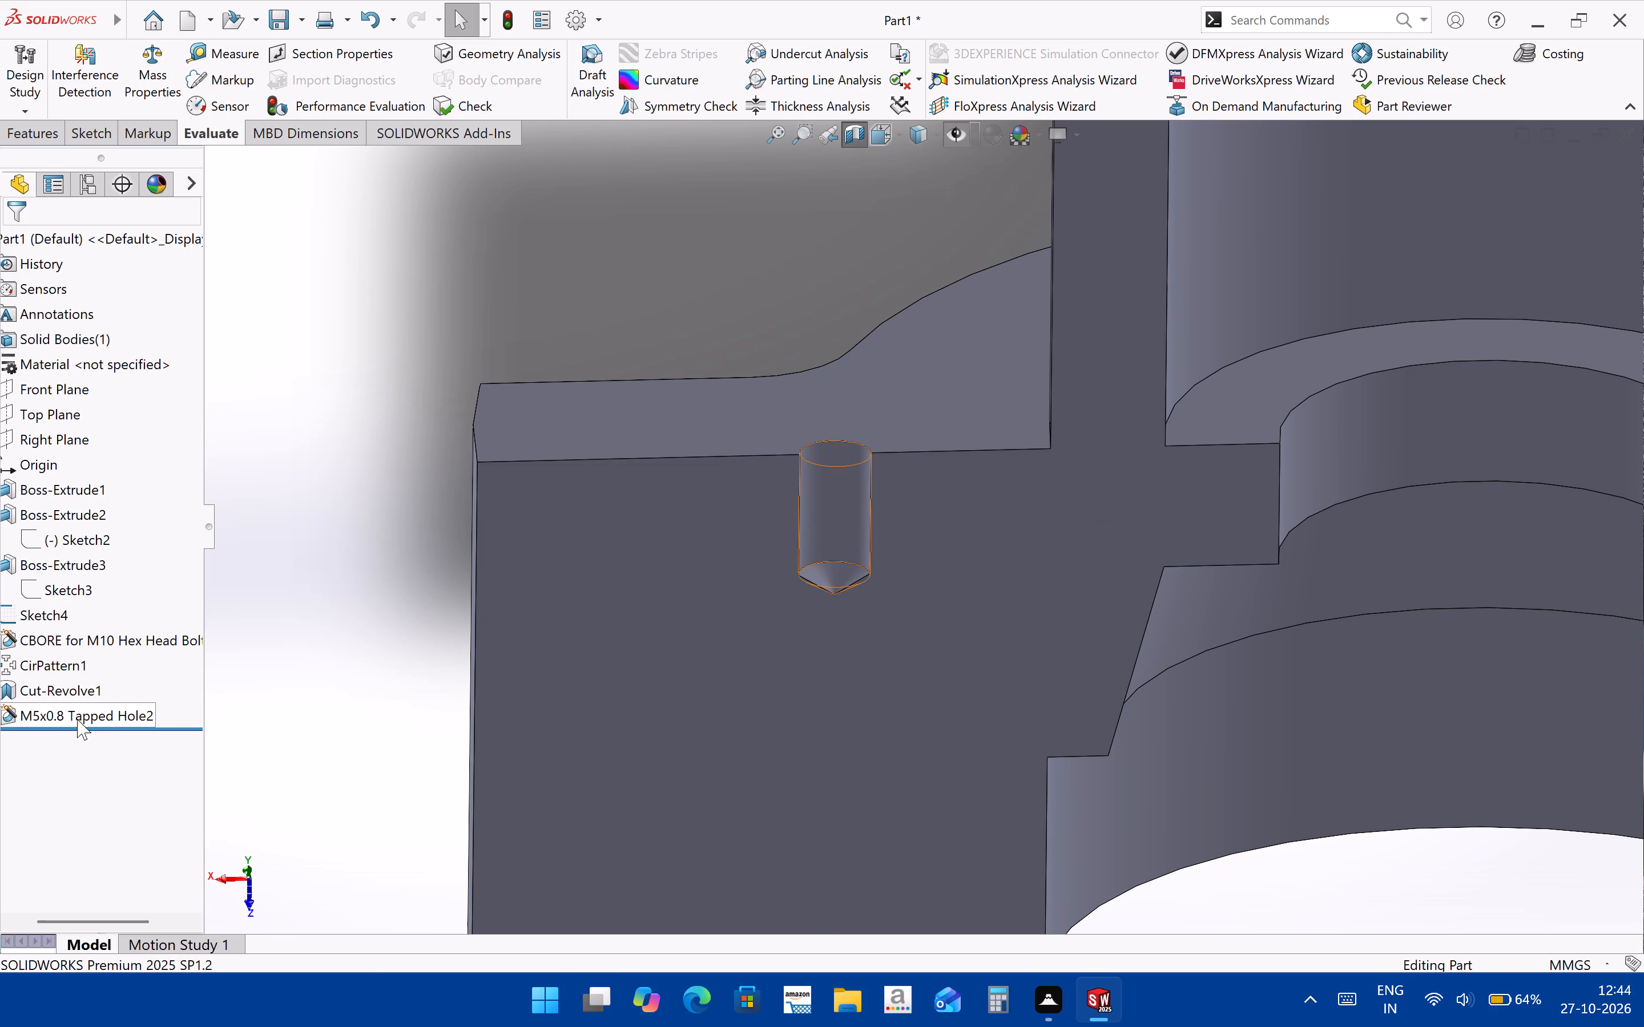
Select the M5x0.8 tapped hole feature and examine its sketch dimensions and conical bottom from several angles.
click(77, 719)
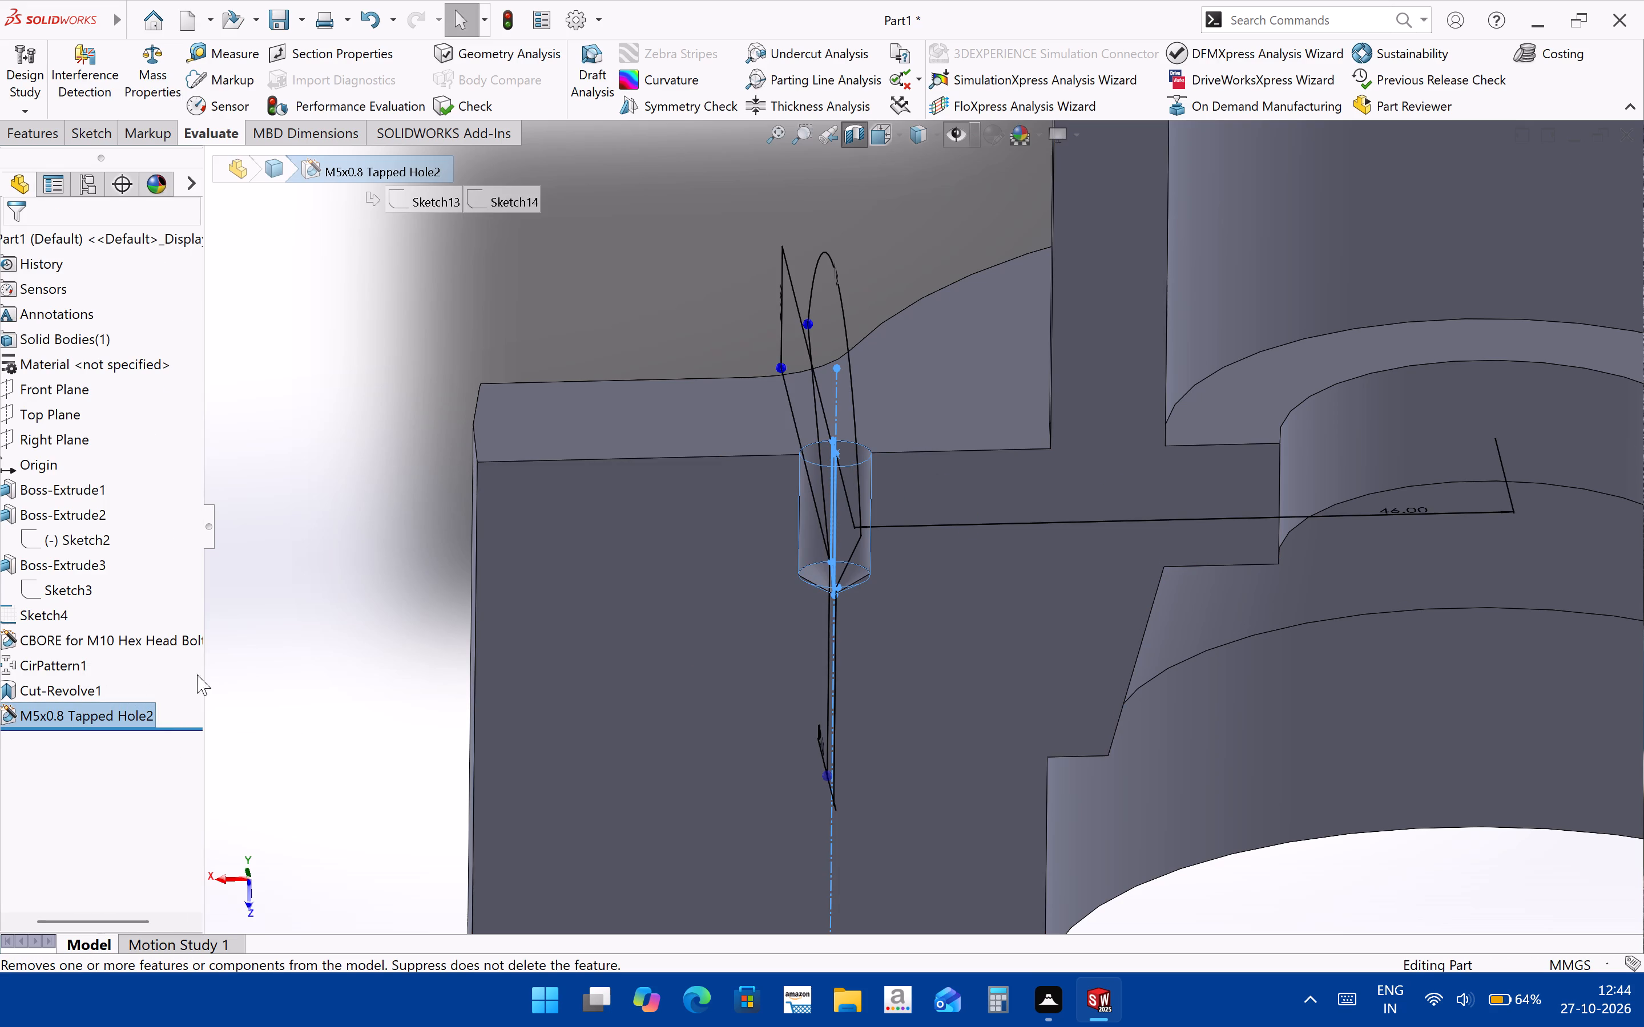
middle_drag(855, 636, 932, 604)
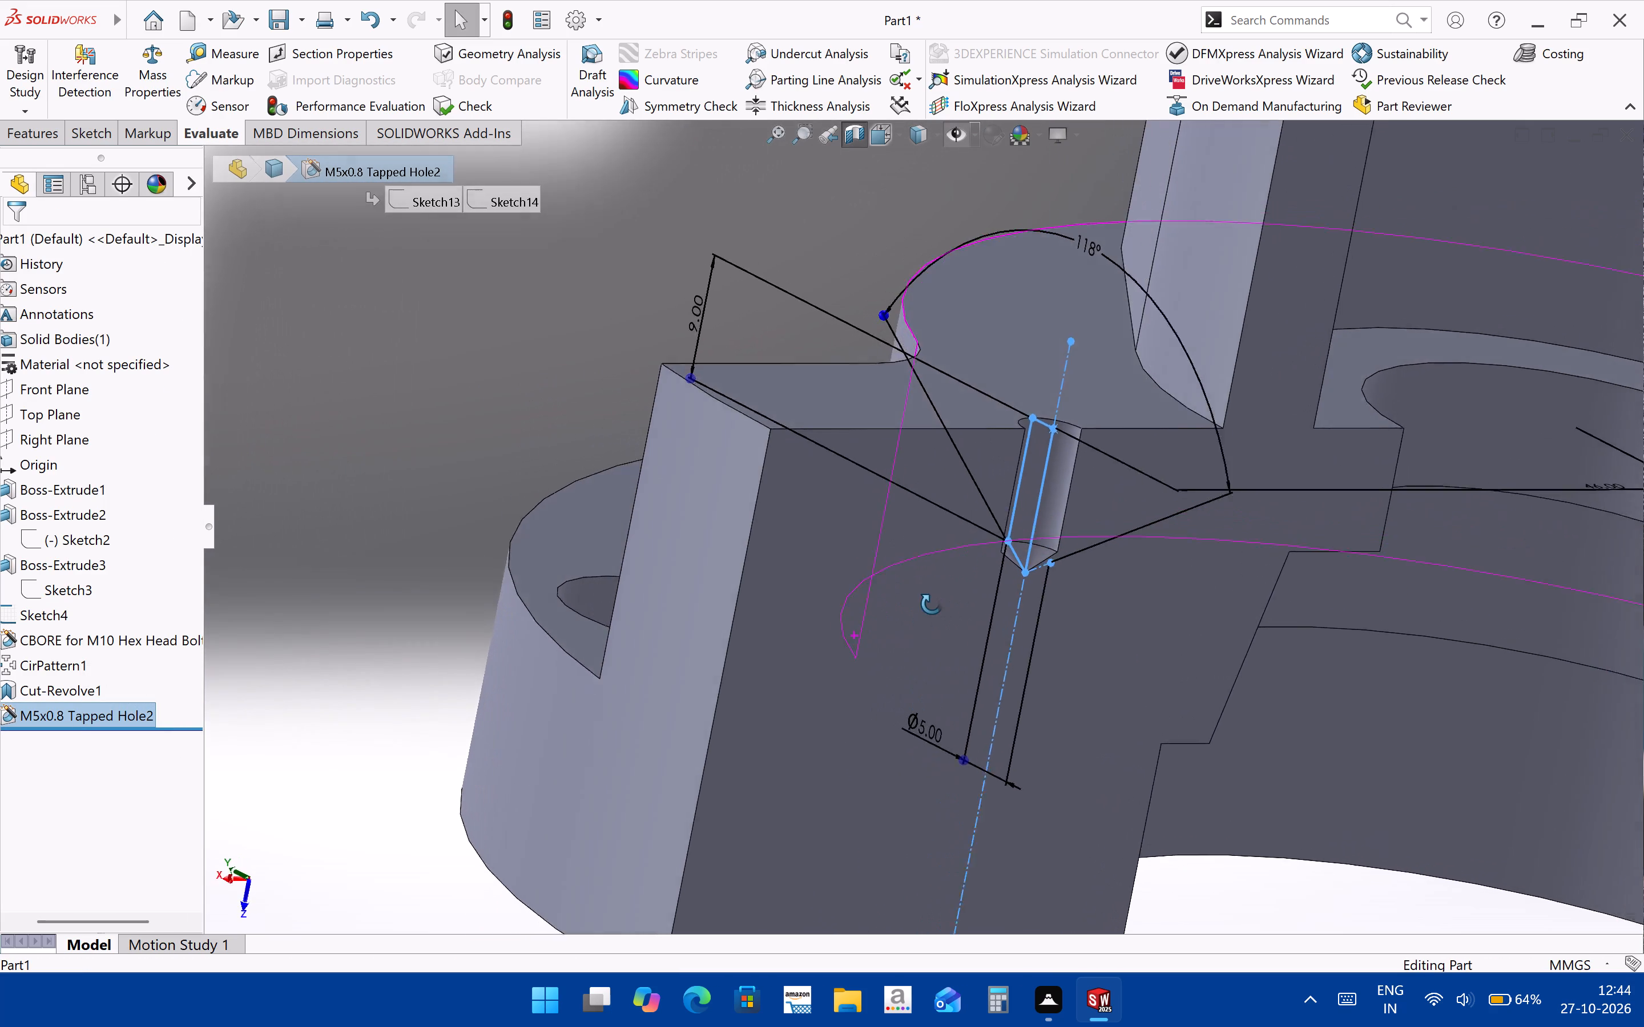
middle_drag(932, 604, 1013, 633)
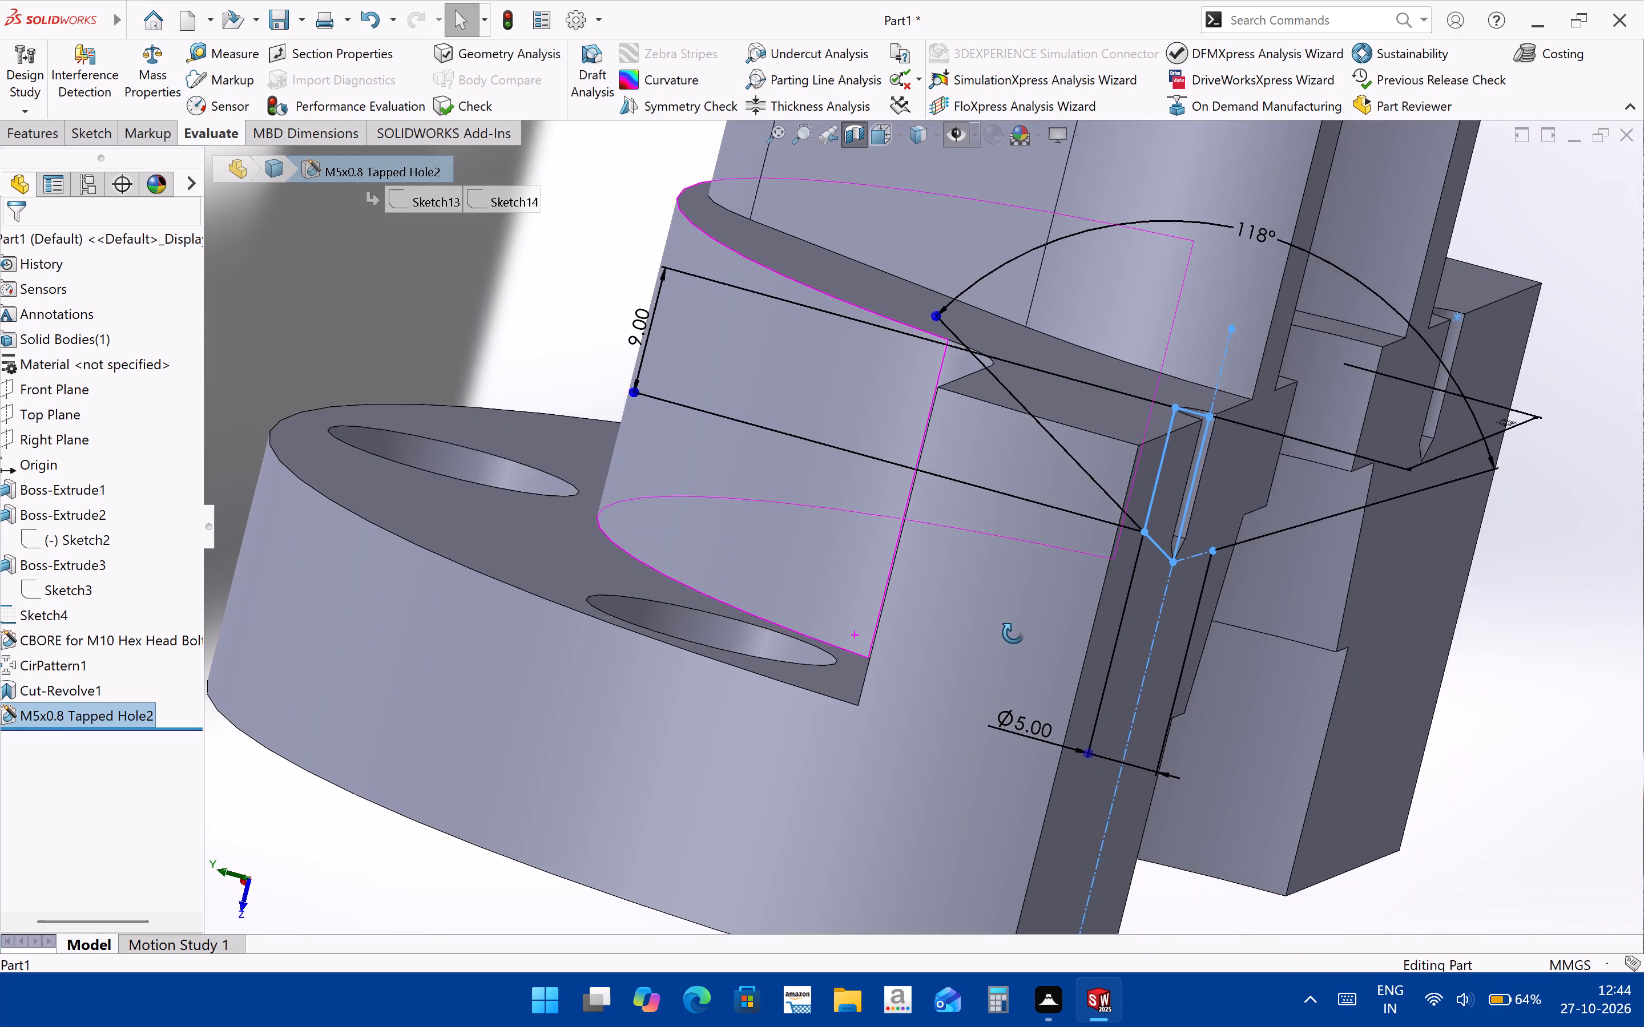
middle_drag(1013, 633, 1037, 636)
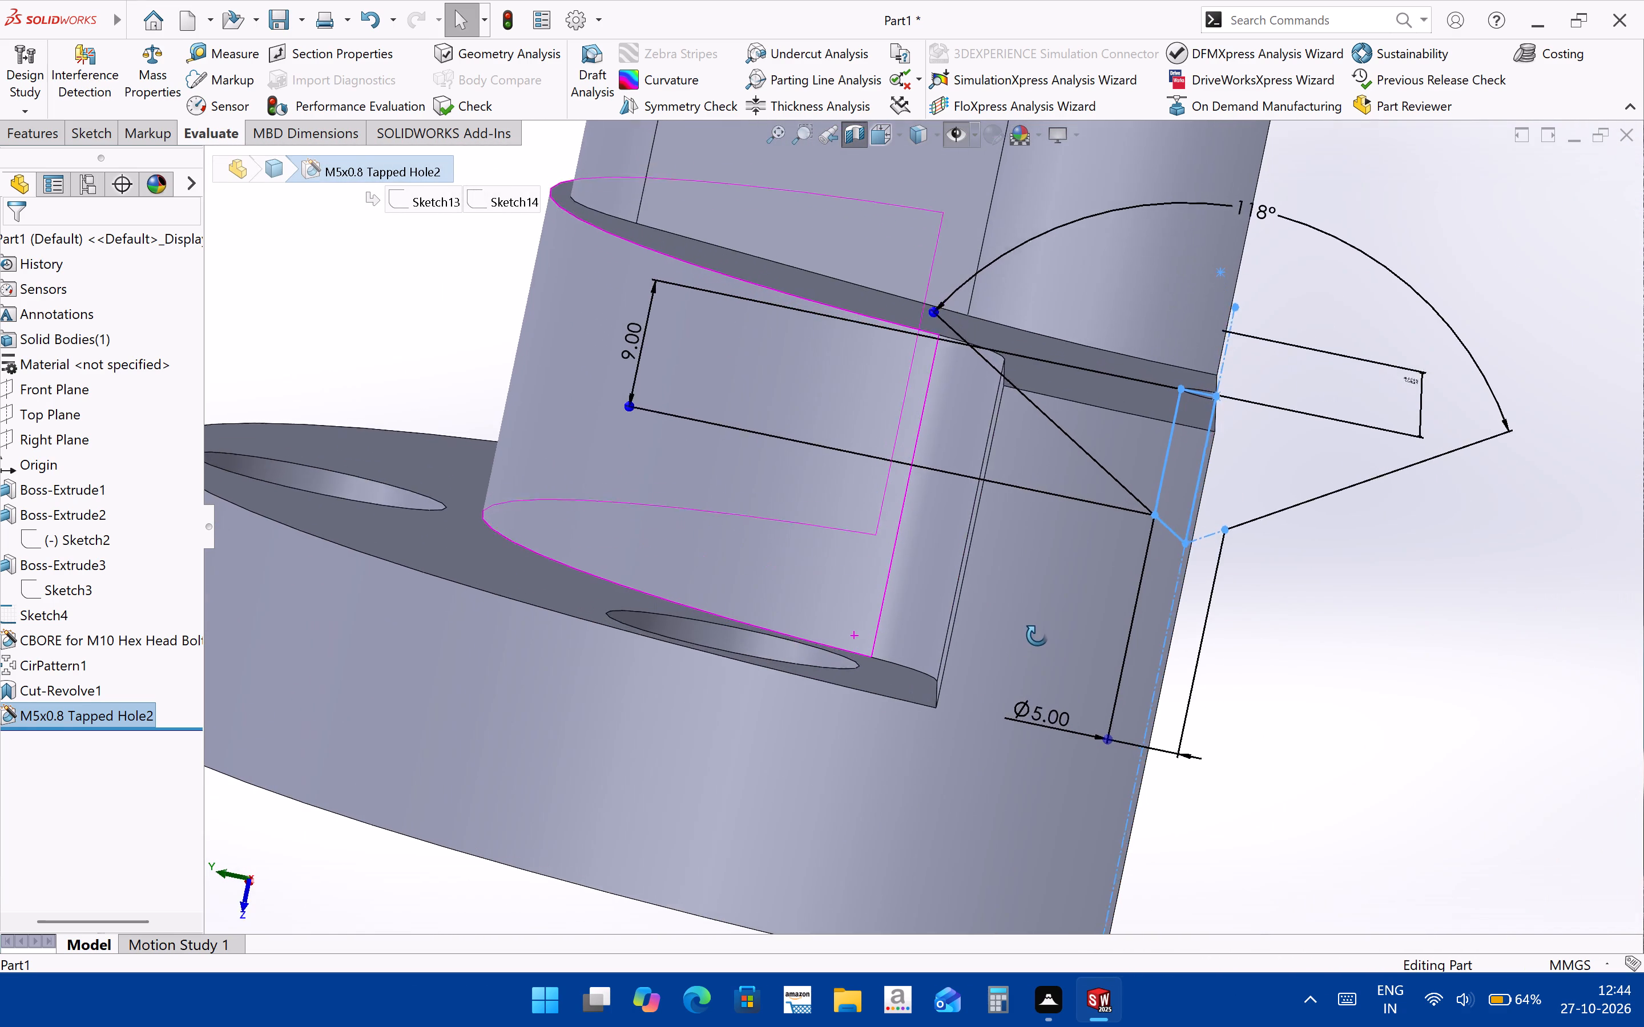
middle_drag(1037, 636, 1032, 700)
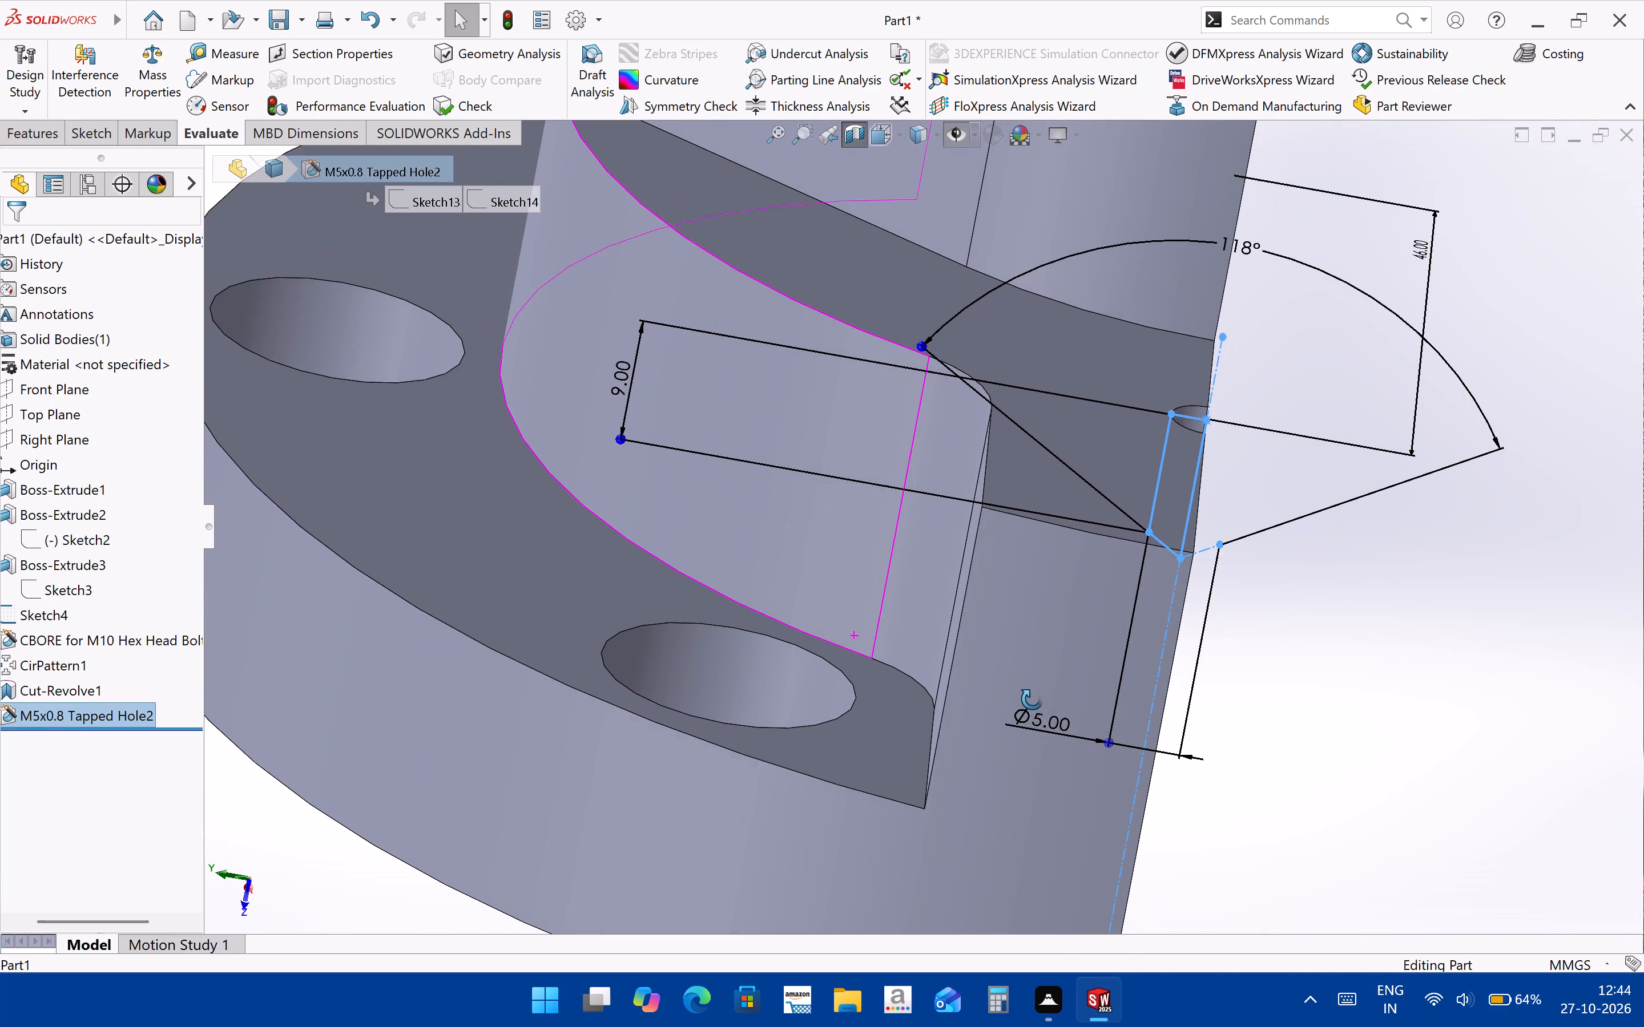
middle_drag(1032, 700, 1033, 699)
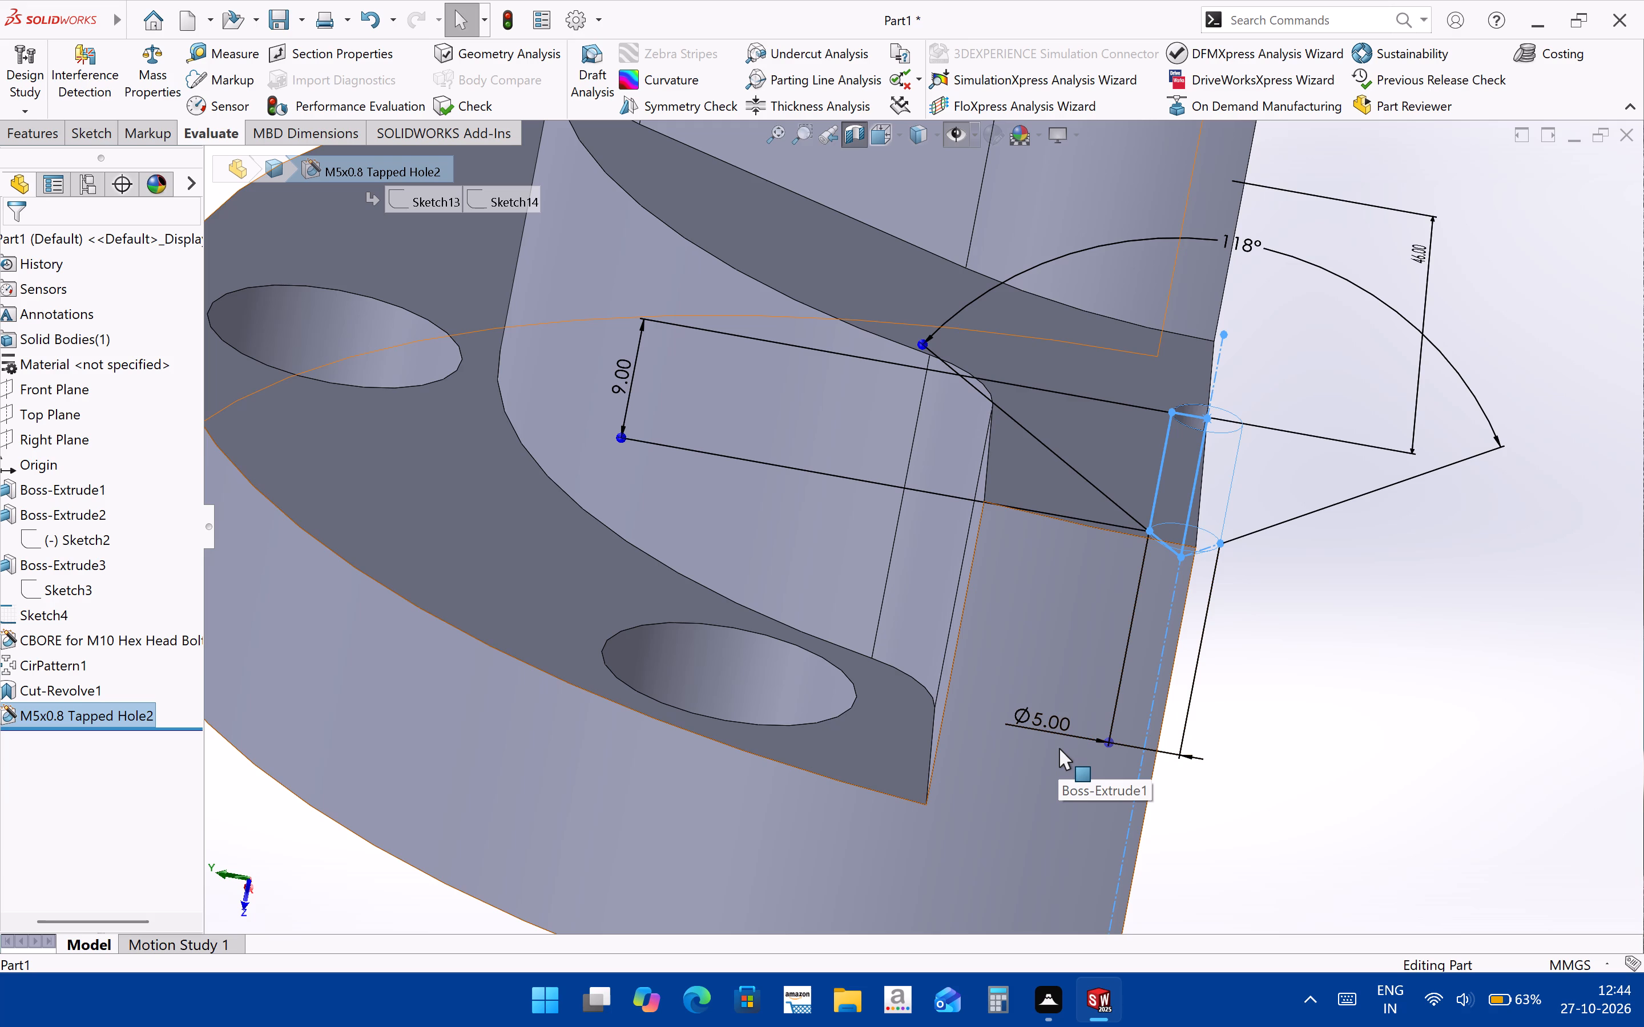
scroll(1192, 512, down, 4)
middle_drag(1113, 580, 1077, 621)
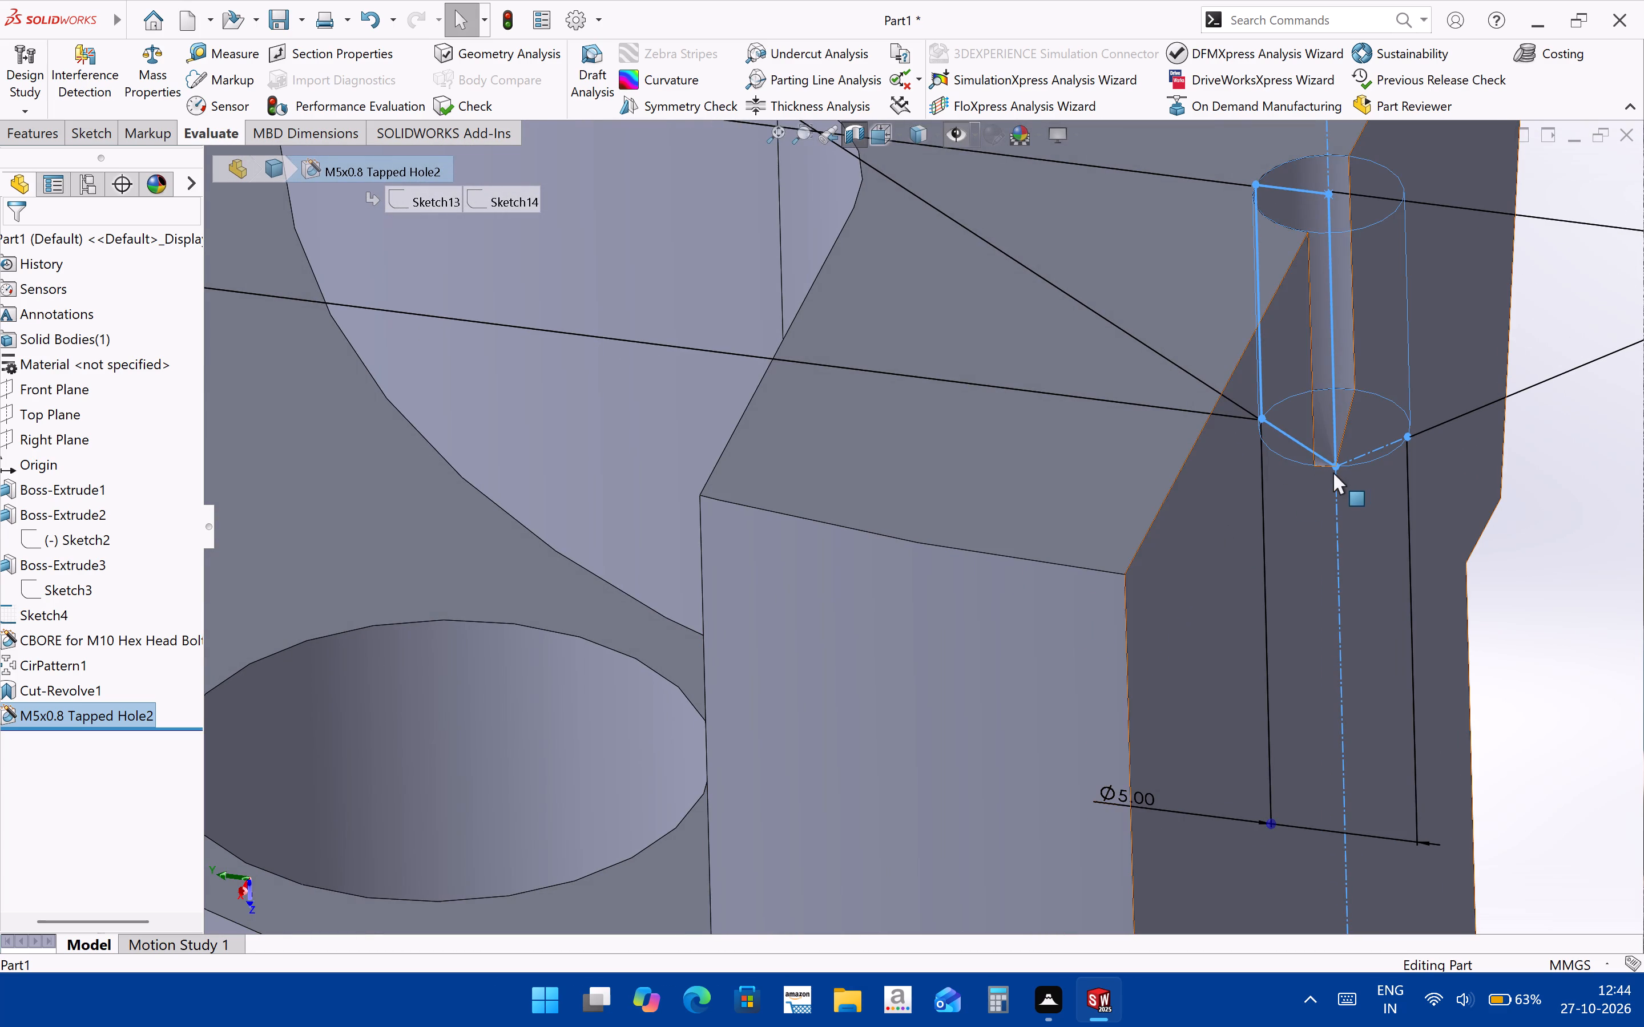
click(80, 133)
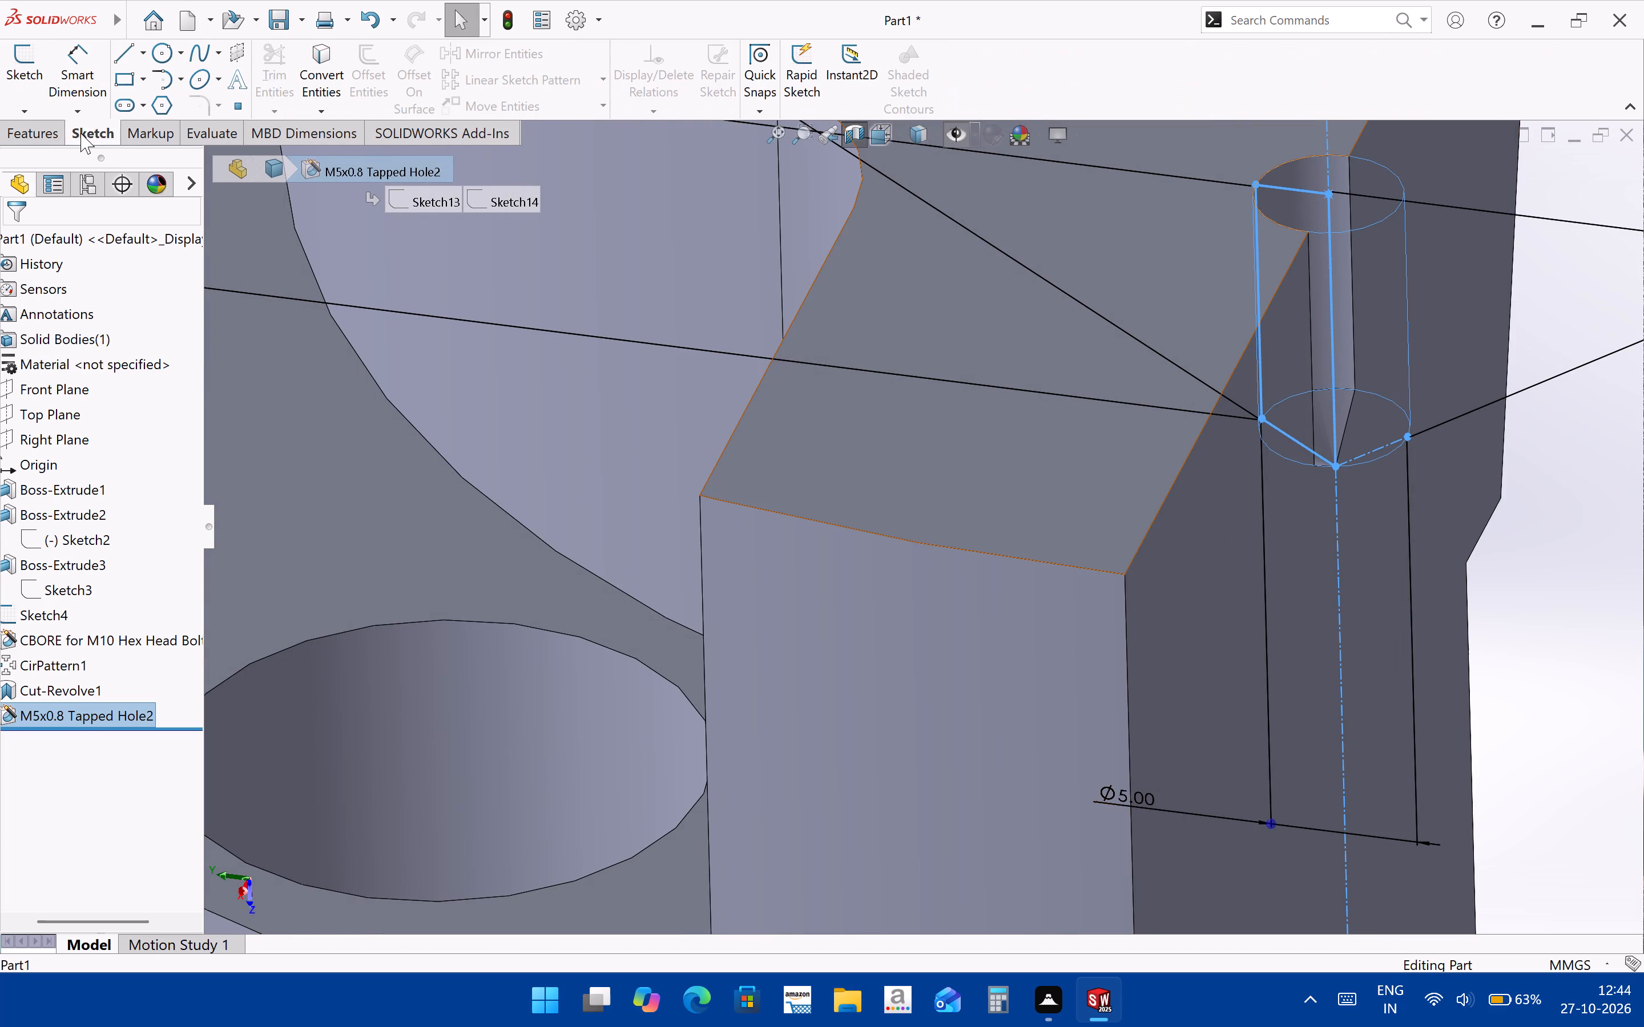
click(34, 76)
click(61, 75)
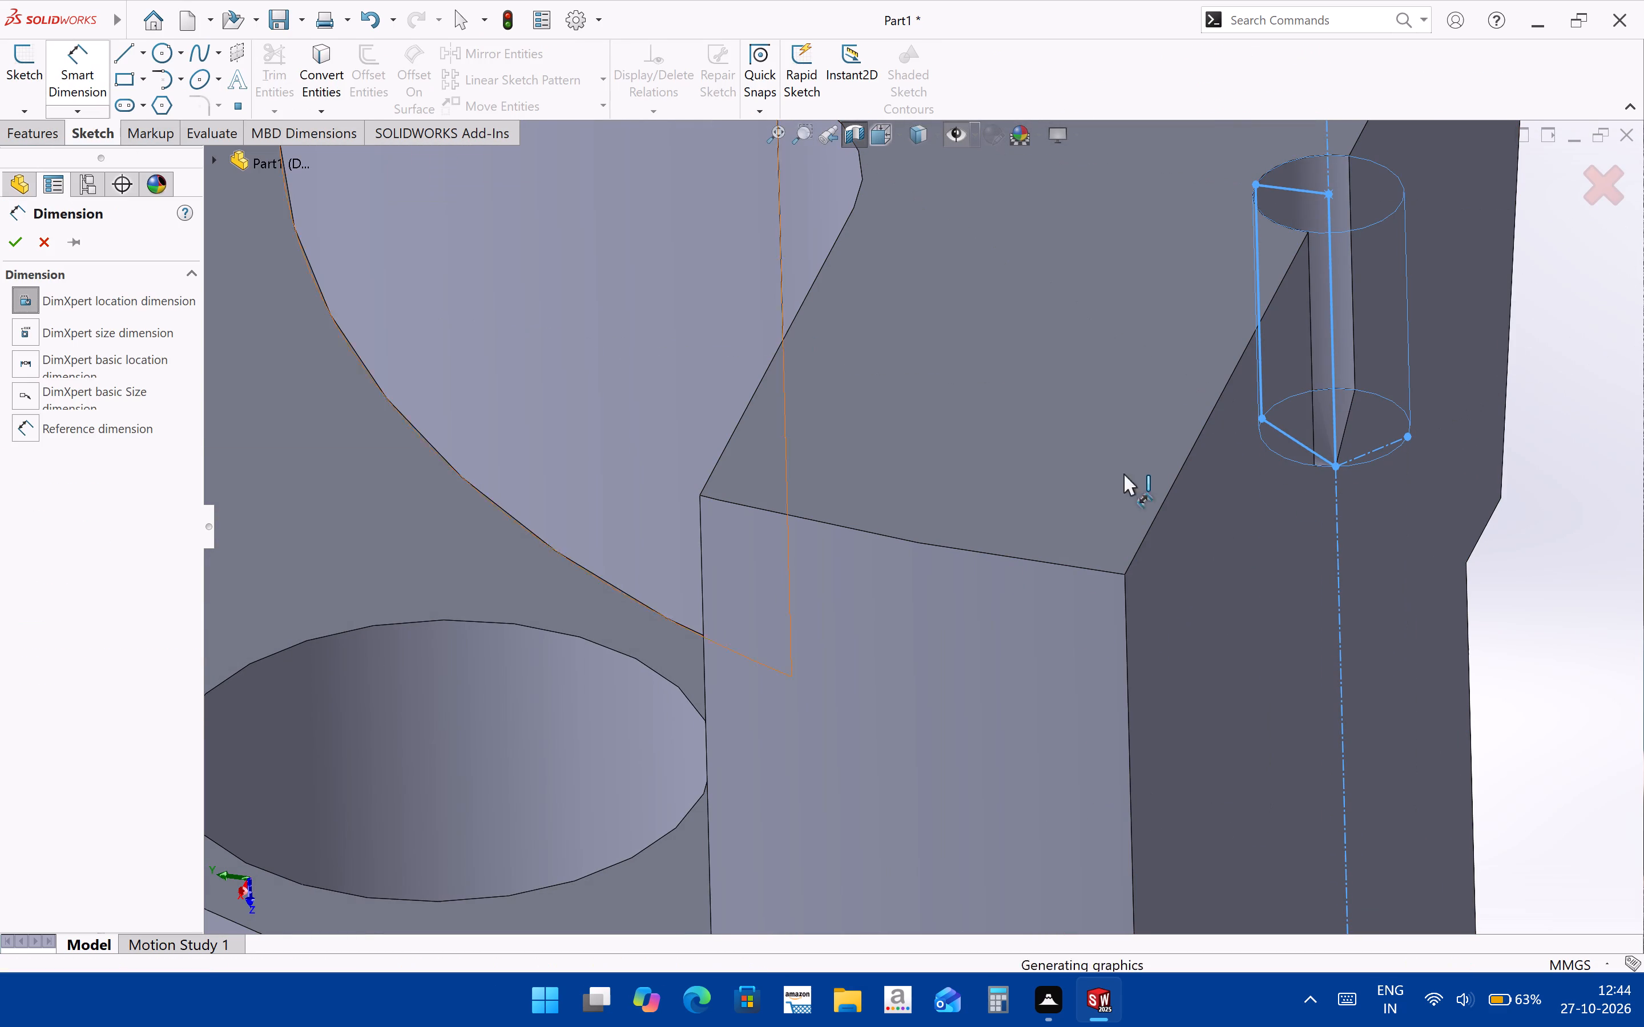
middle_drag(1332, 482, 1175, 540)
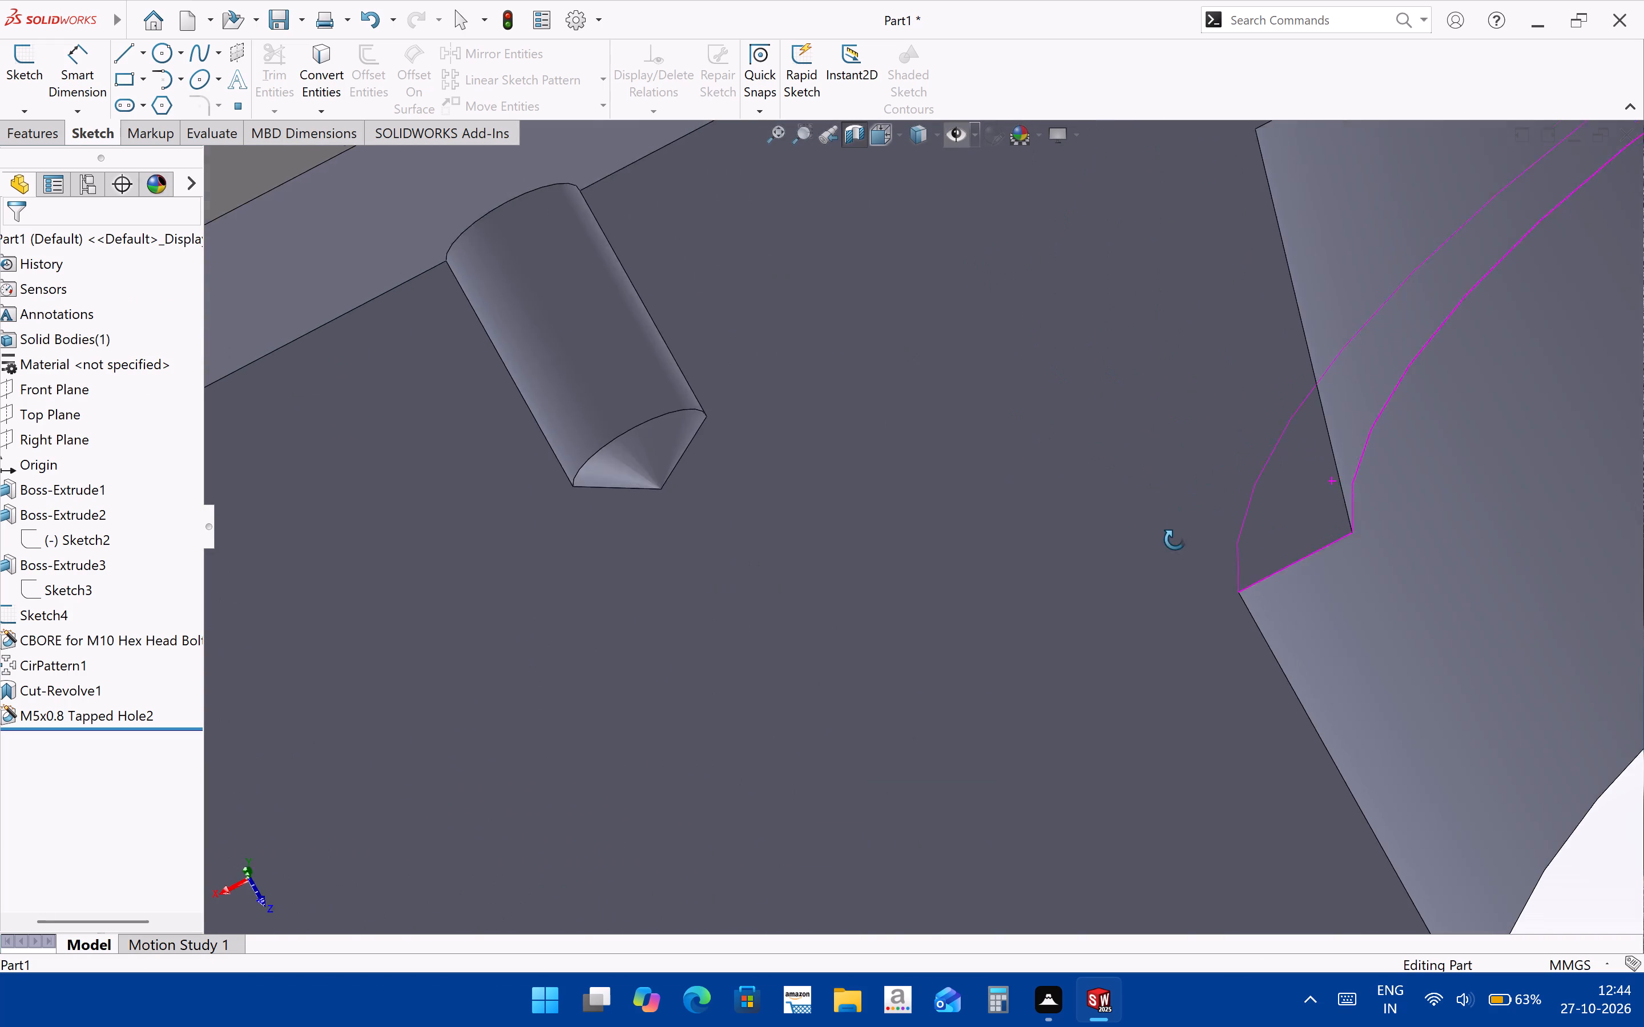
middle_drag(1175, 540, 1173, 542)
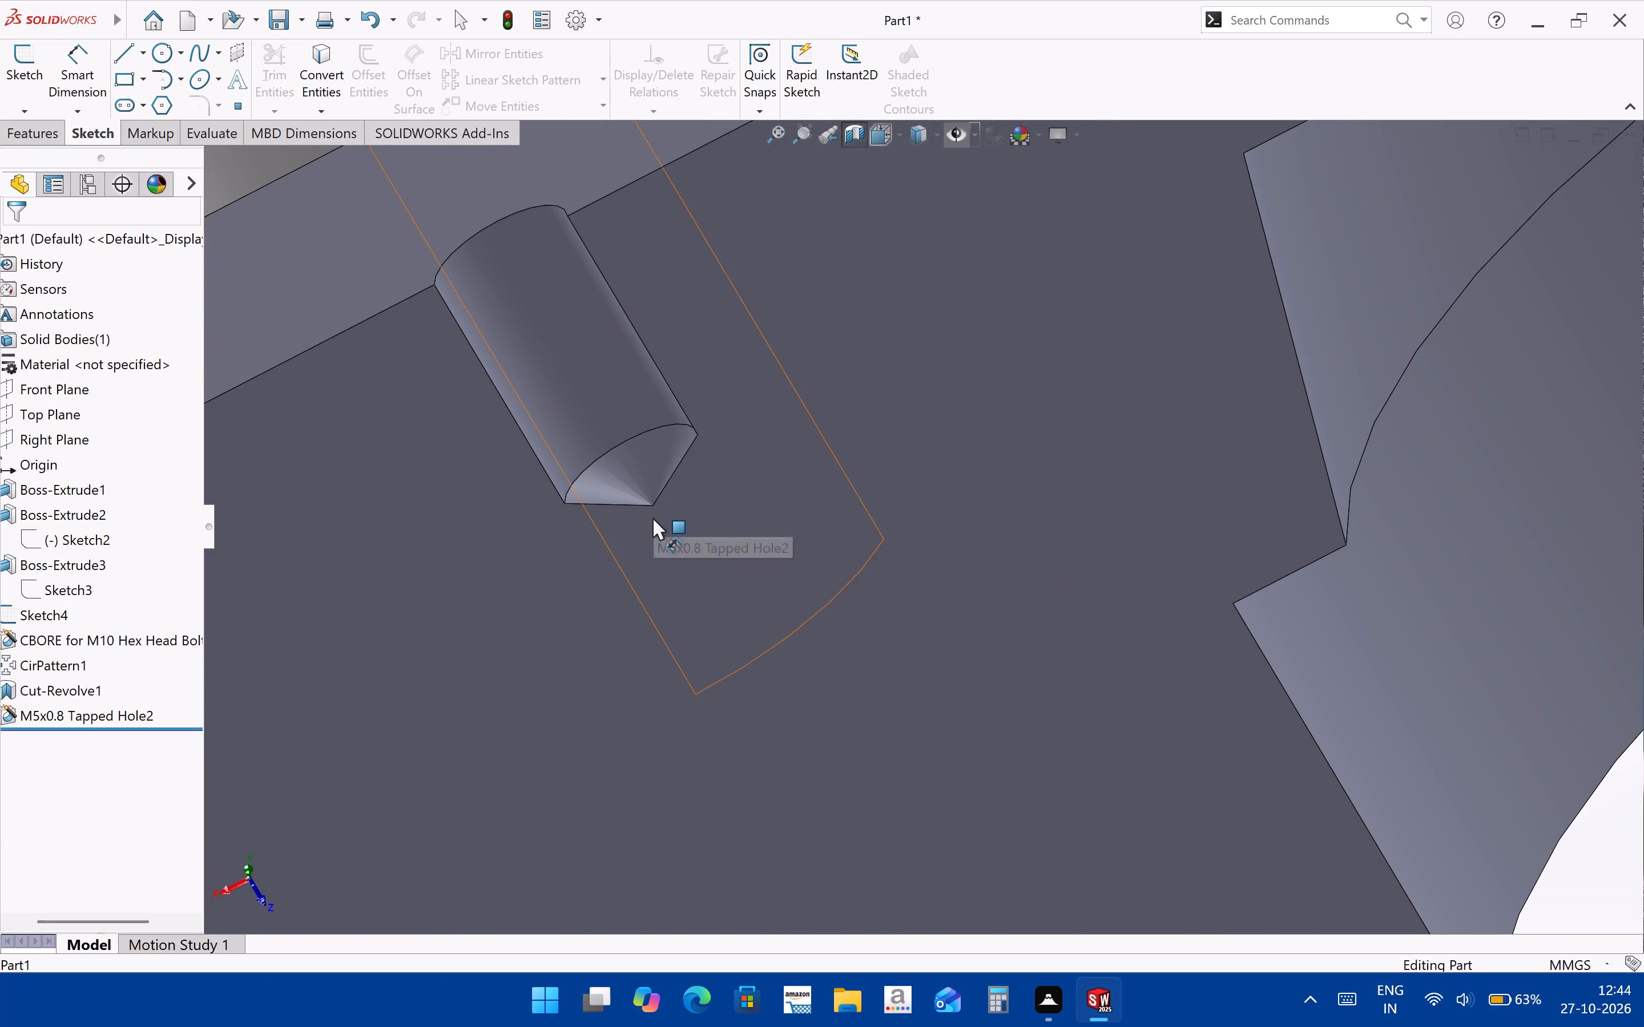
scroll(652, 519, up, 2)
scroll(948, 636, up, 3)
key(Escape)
Examine the whole sectioned part with both tapped holes from several angles.
scroll(1220, 714, up, 3)
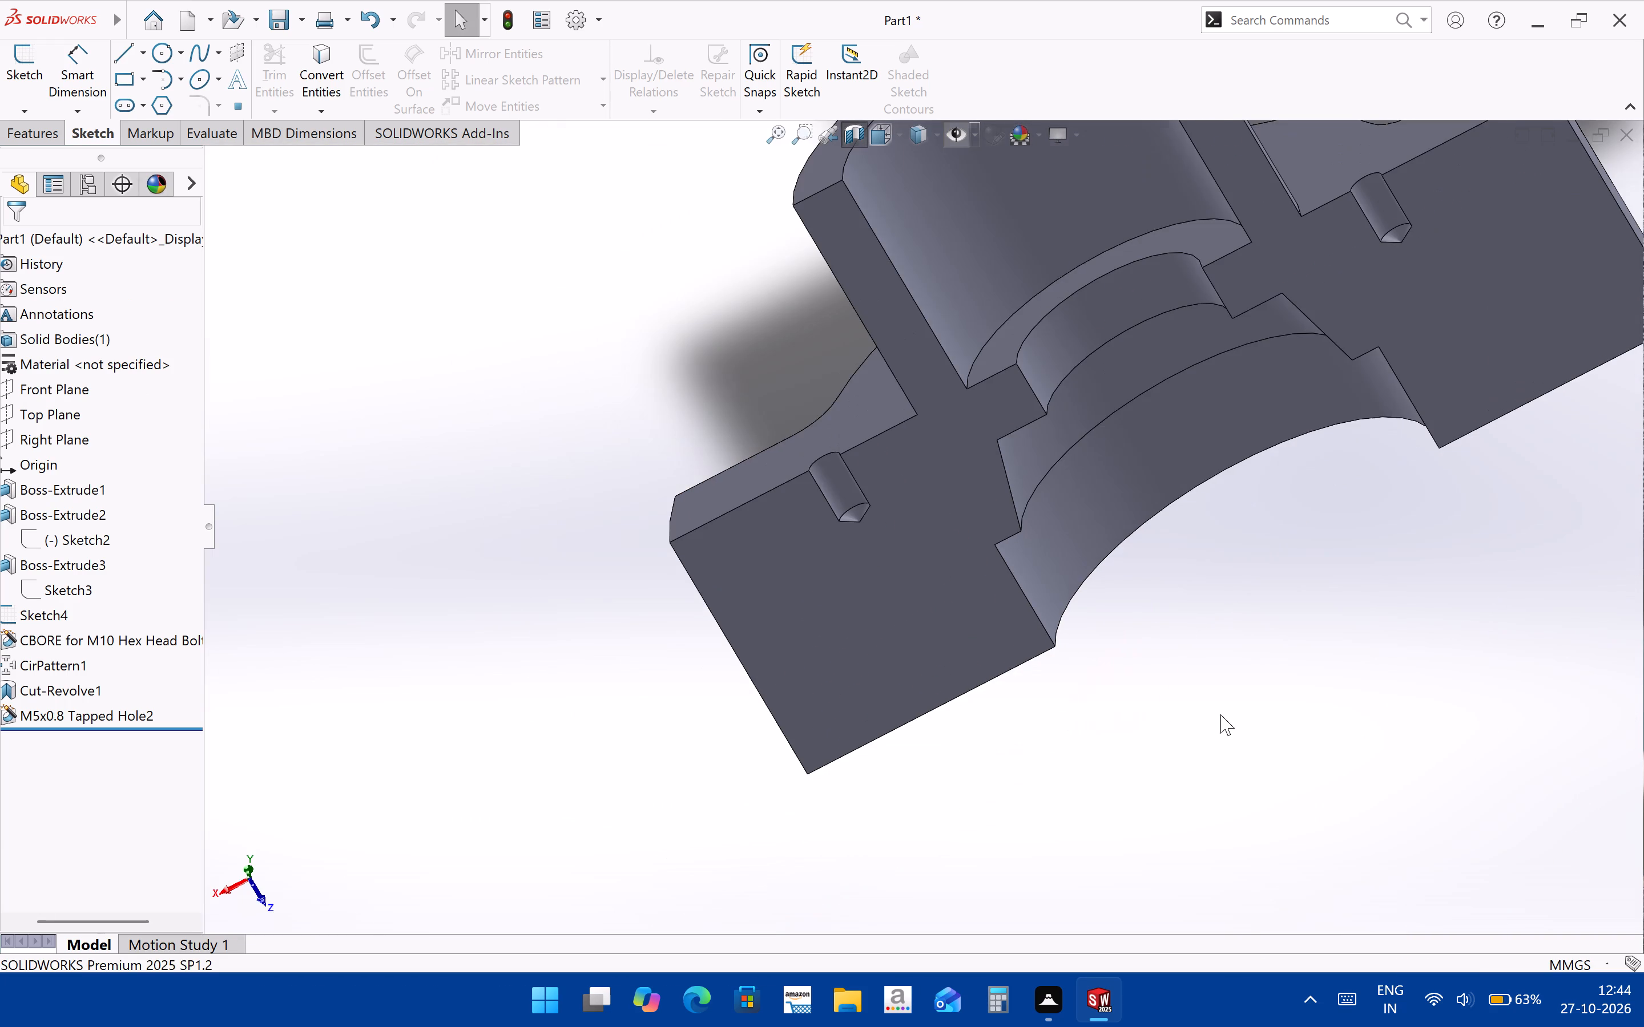
middle_drag(1167, 681, 1226, 502)
middle_drag(1187, 612, 1200, 714)
scroll(1200, 715, up, 2)
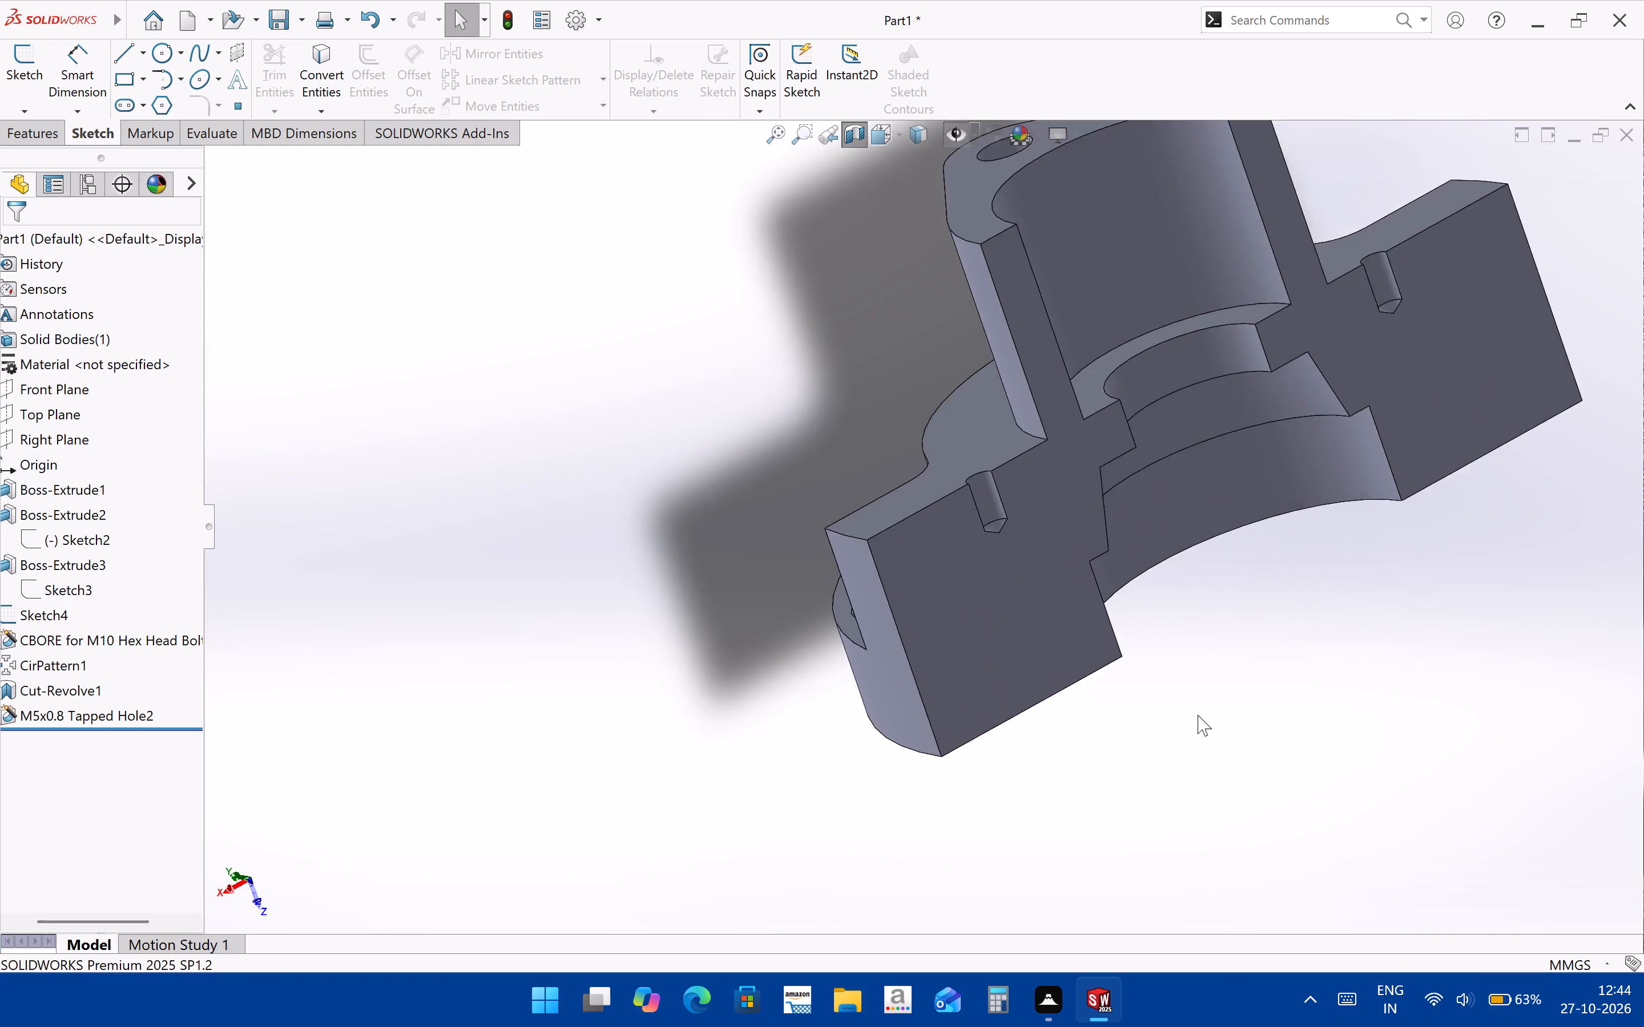
scroll(1198, 715, up, 1)
scroll(1407, 458, down, 2)
scroll(1076, 688, up, 2)
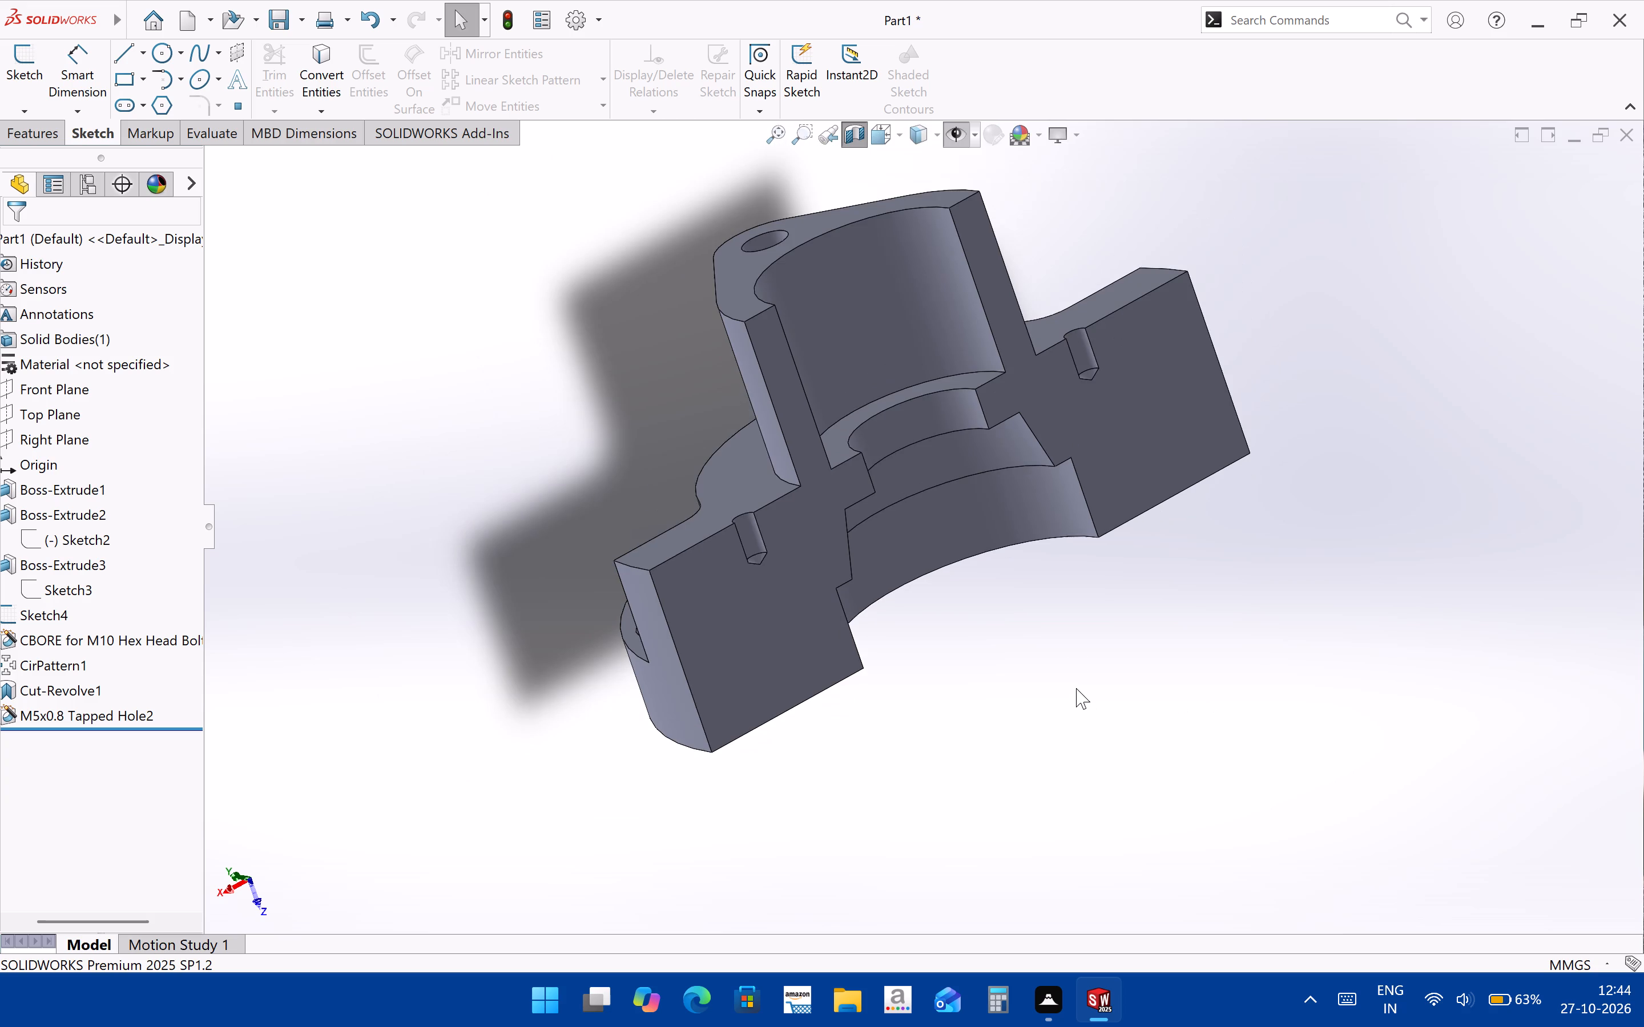
middle_drag(1069, 584, 1020, 582)
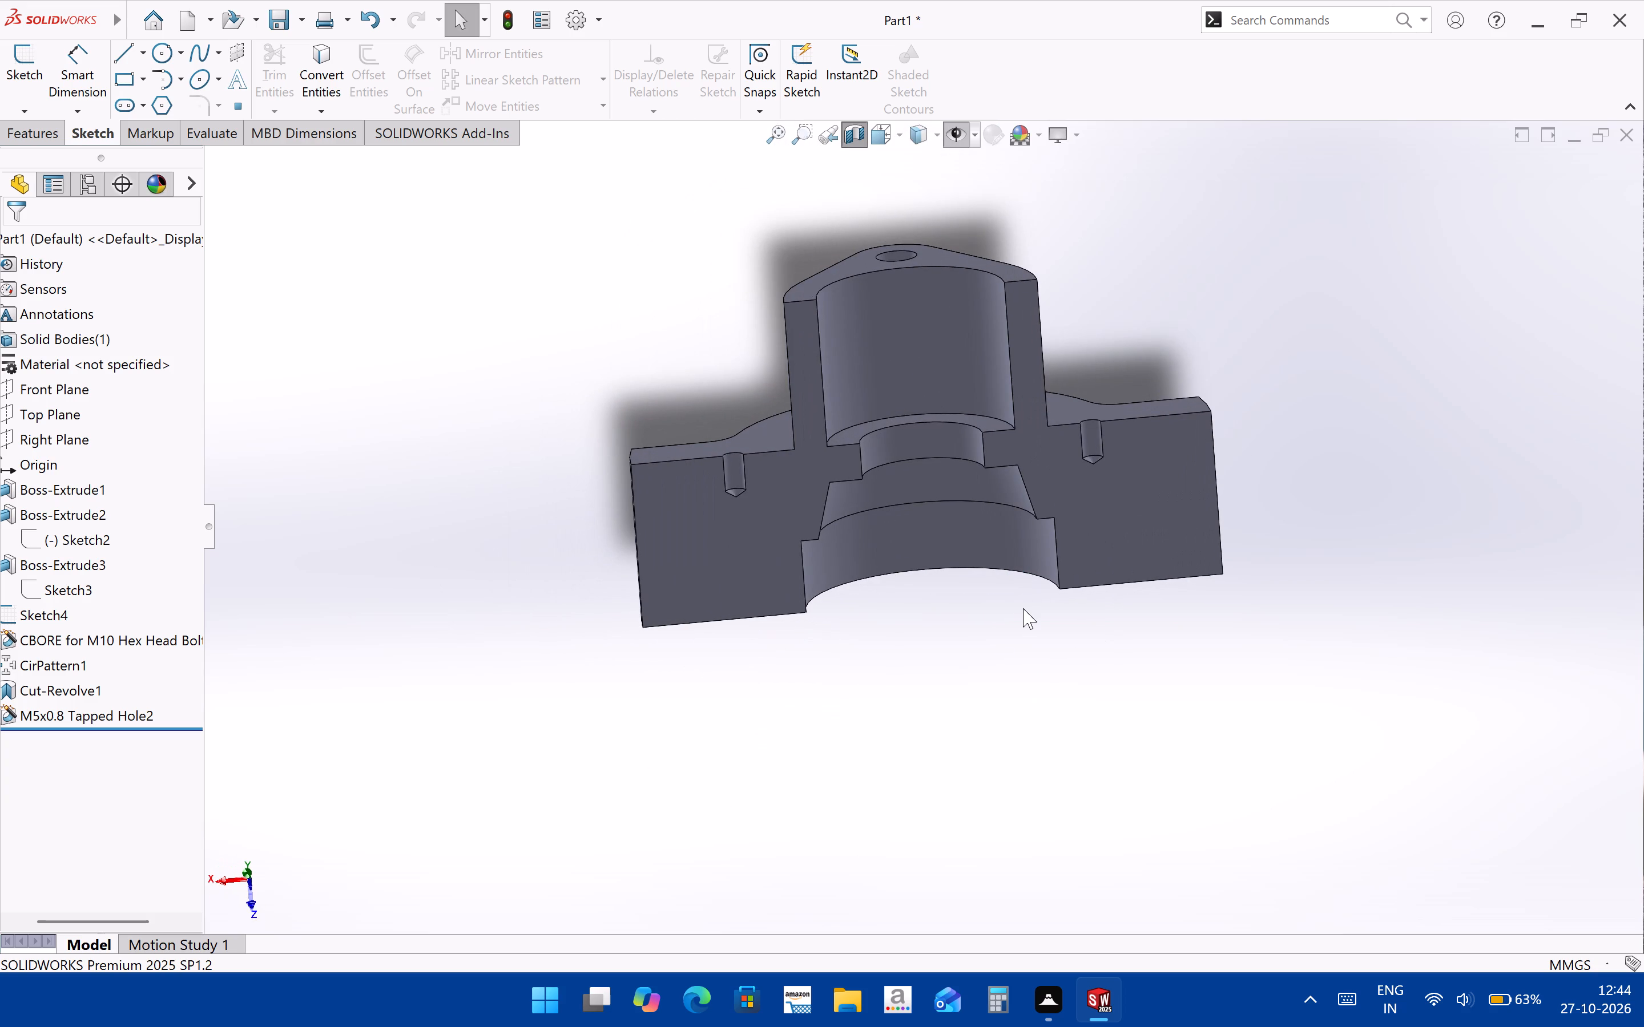
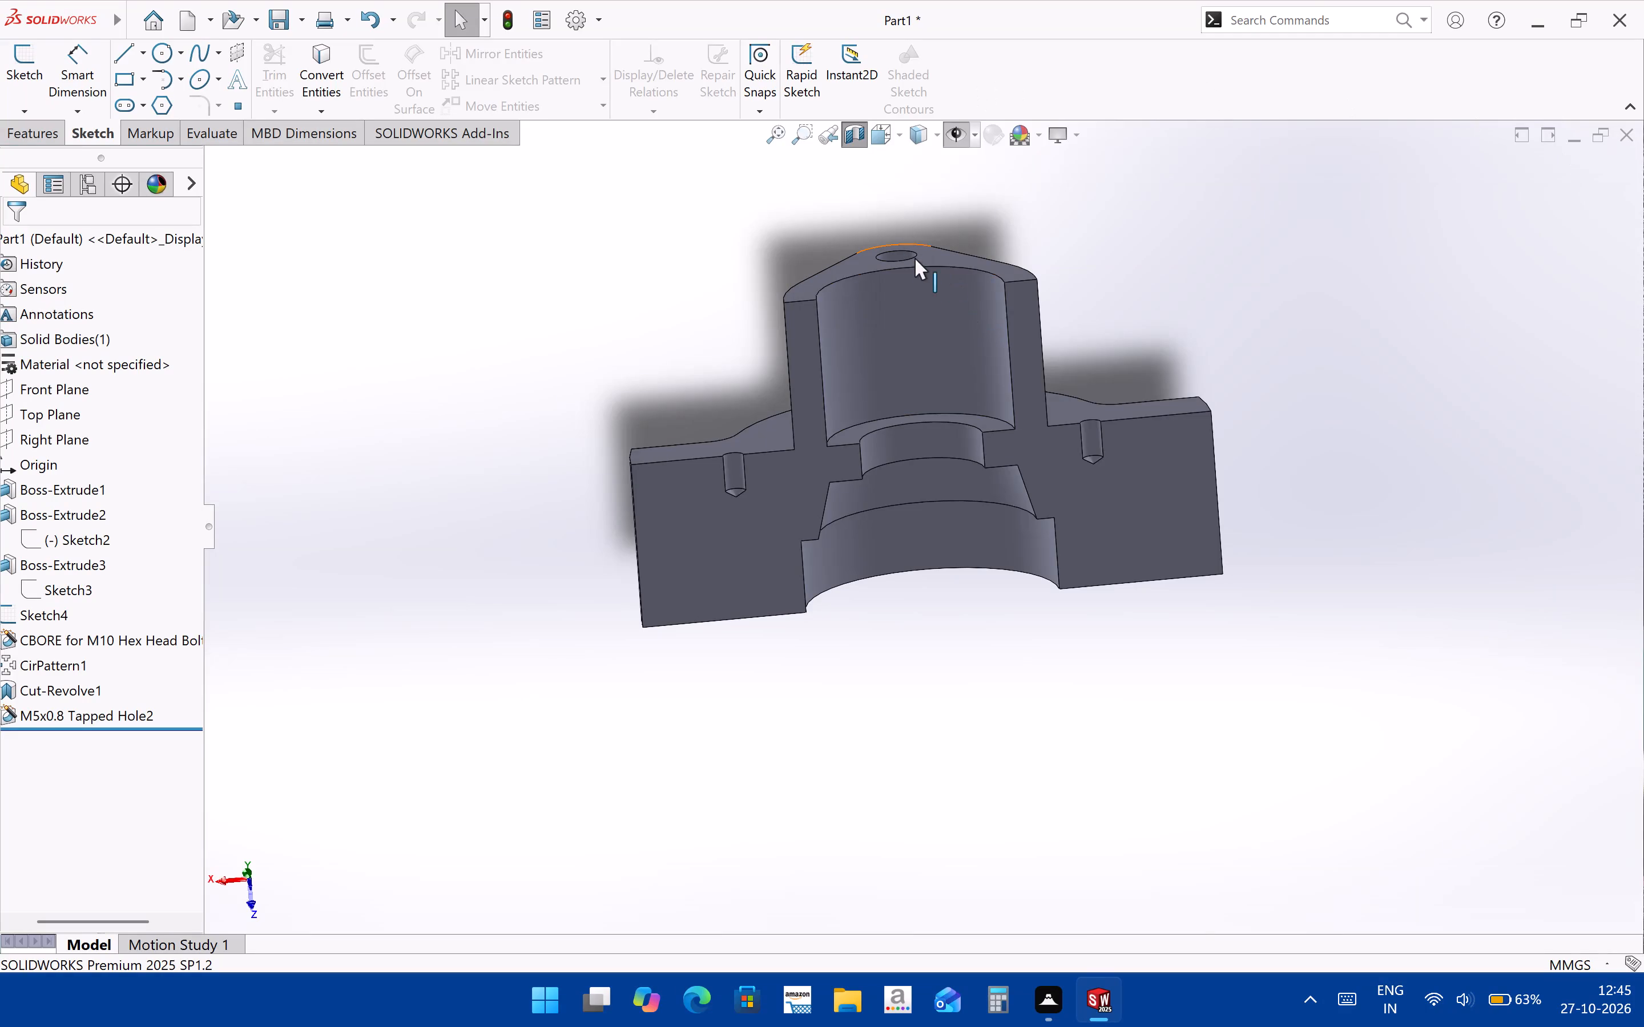
Delete the M5x0.8 tapped hole feature together with its dependent sketches.
click(100, 711)
right_click(100, 711)
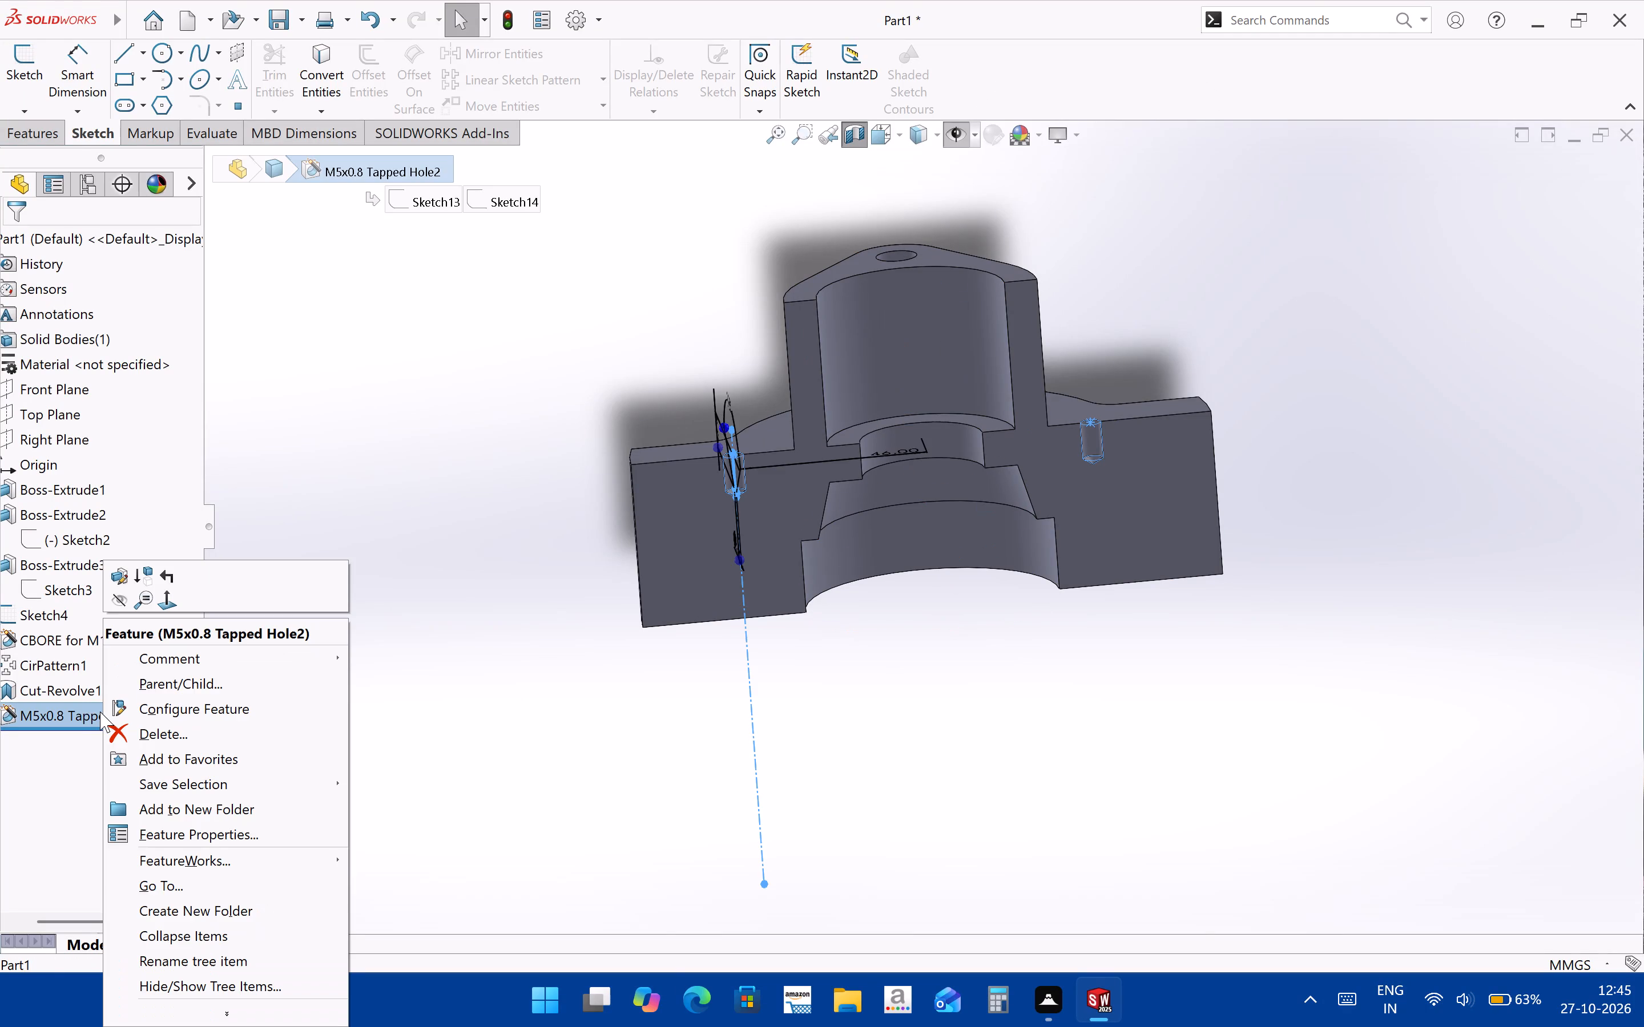
click(156, 743)
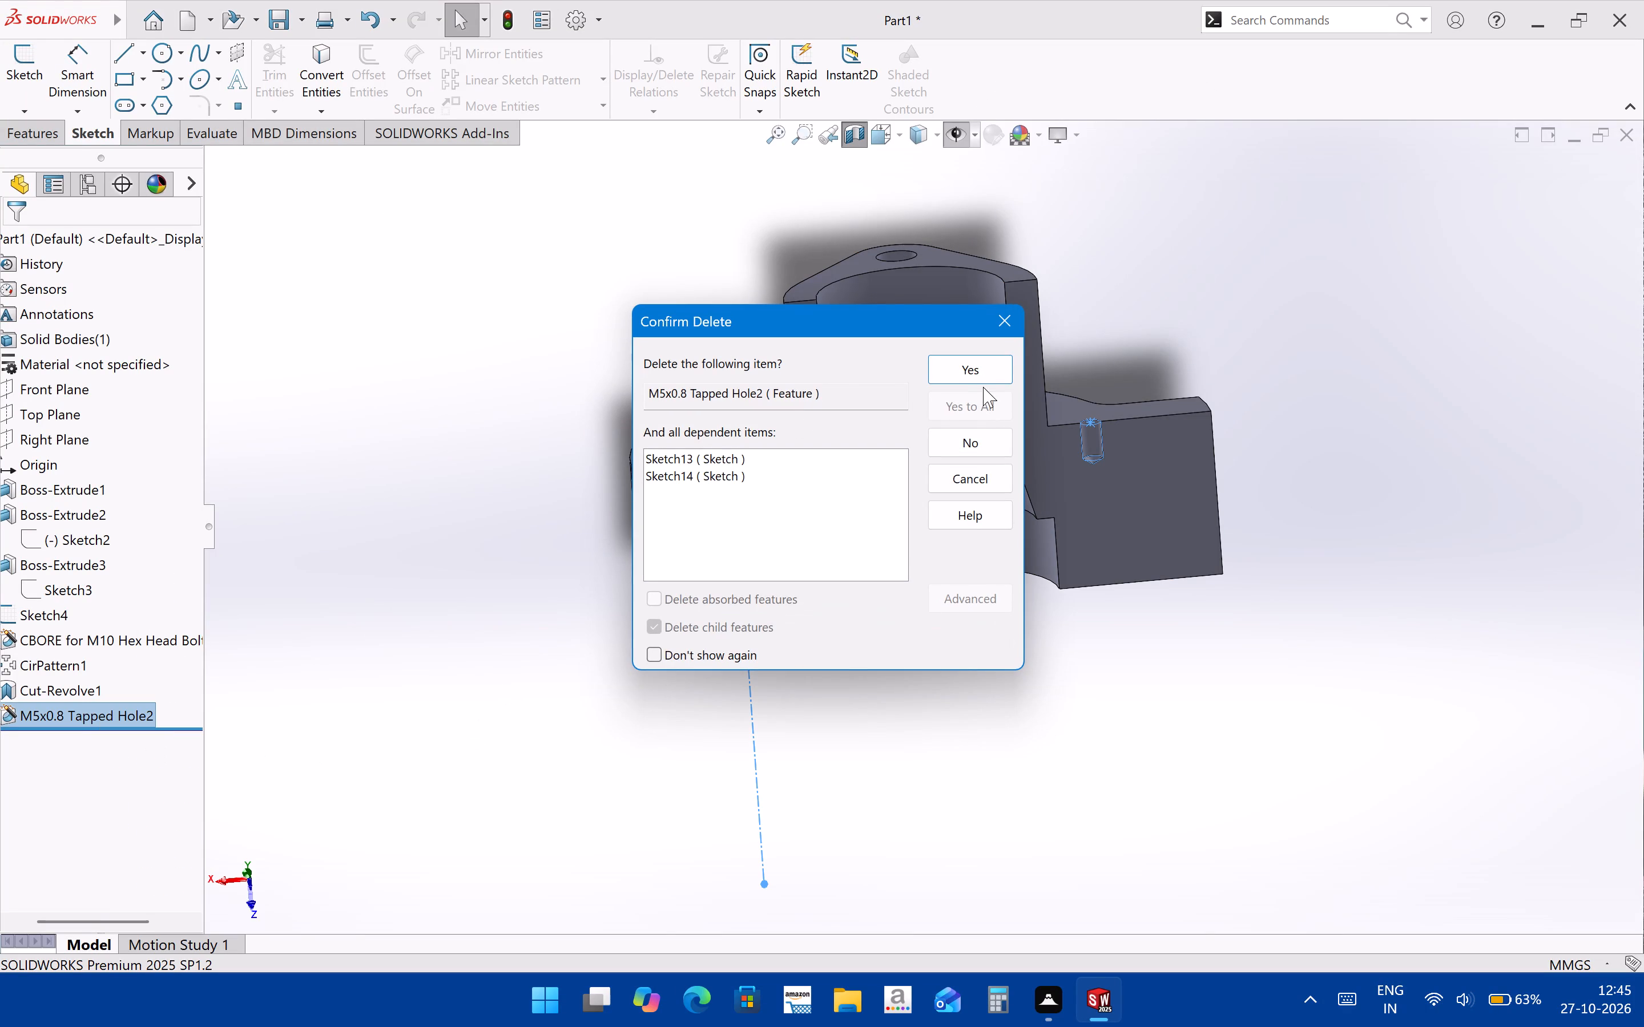
click(983, 386)
click(983, 375)
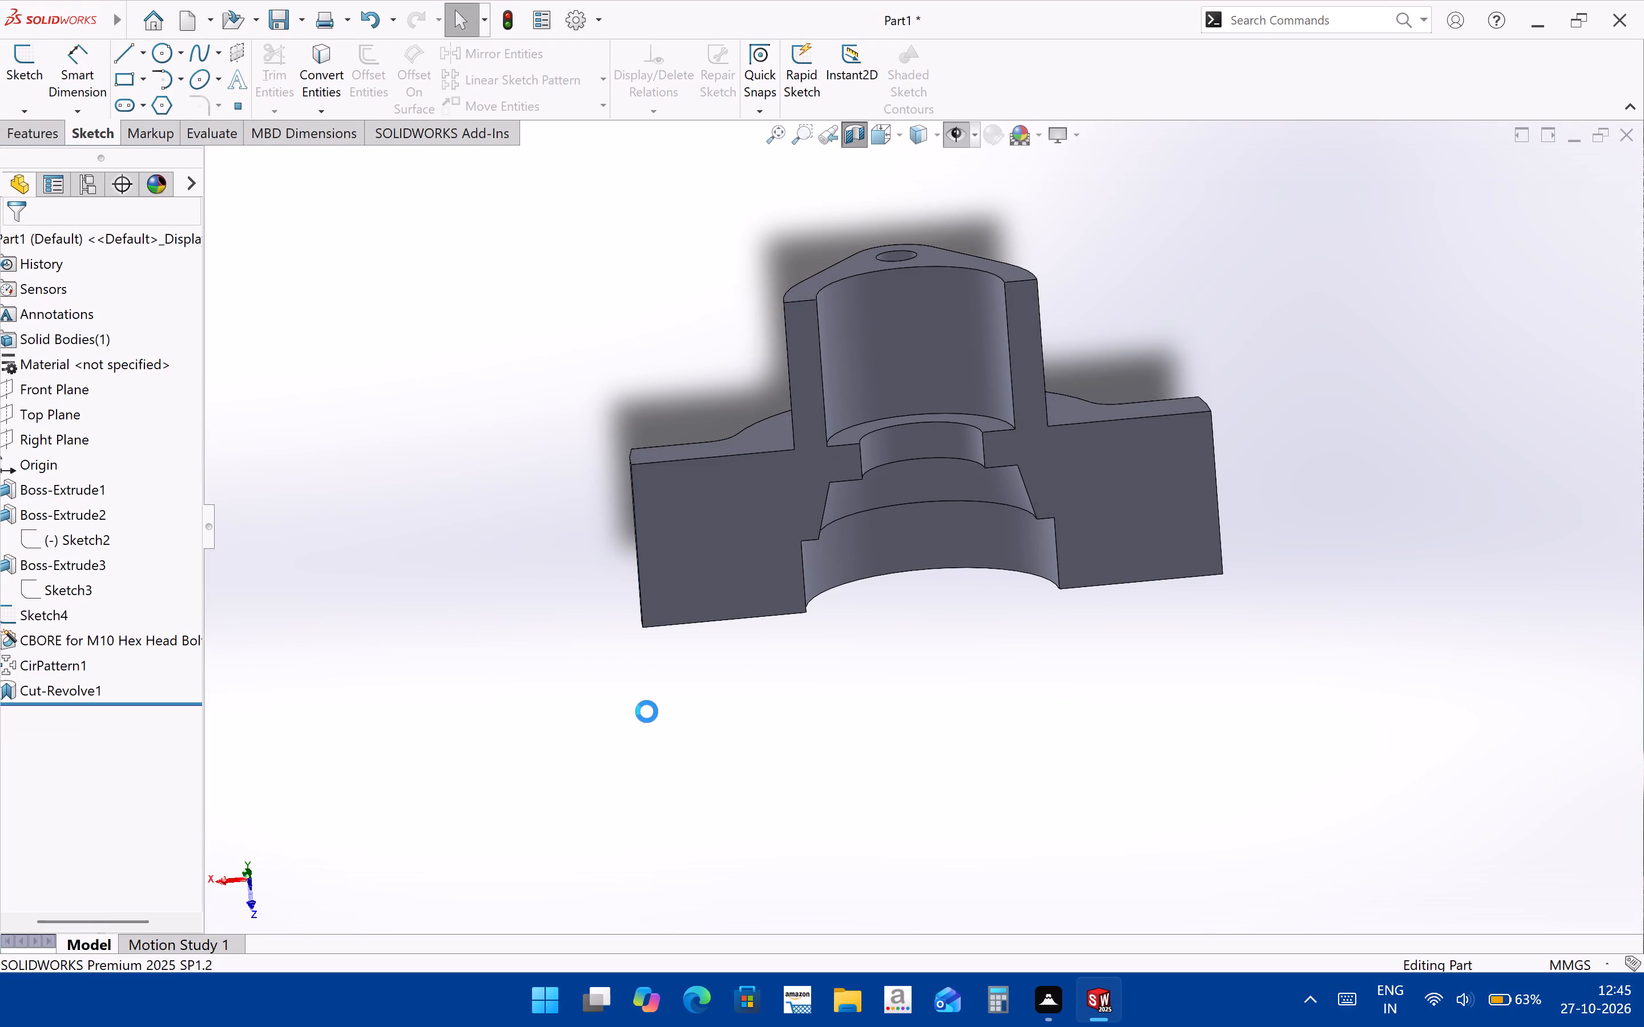
Examine the through hole in the diamond-shaped boss and inspect the Cut-Revolve1 and Sketch2 geometry related to it.
scroll(659, 716, up, 2)
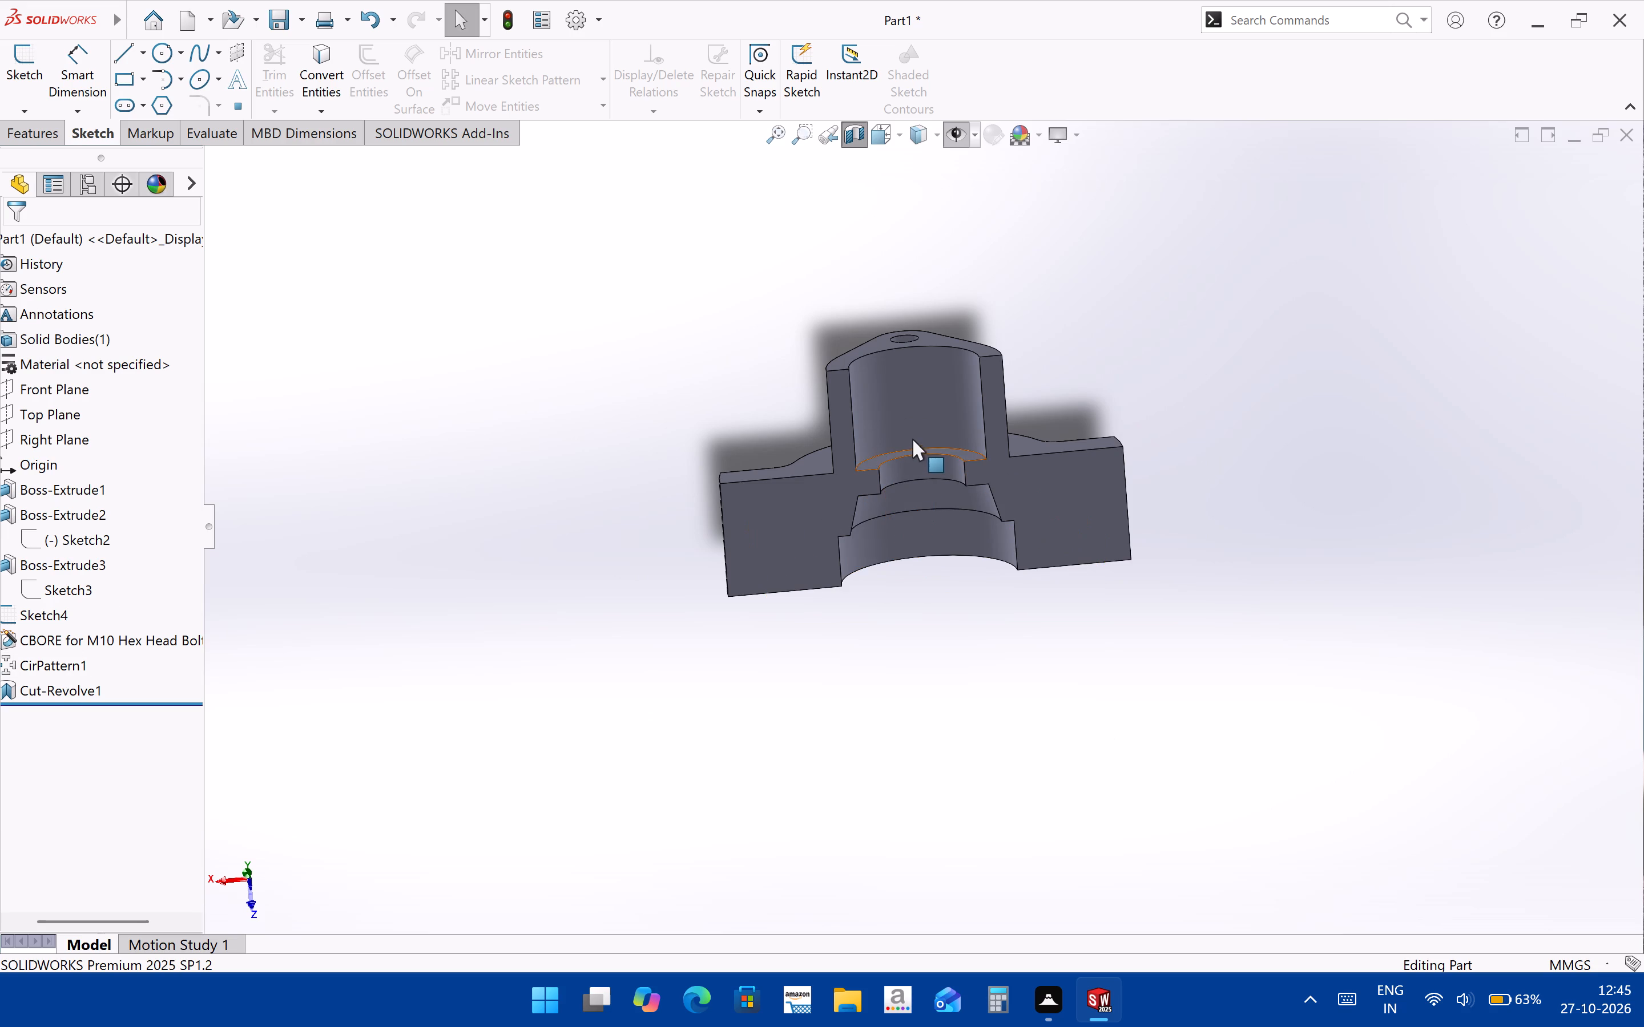
middle_drag(912, 438, 941, 603)
scroll(938, 320, down, 3)
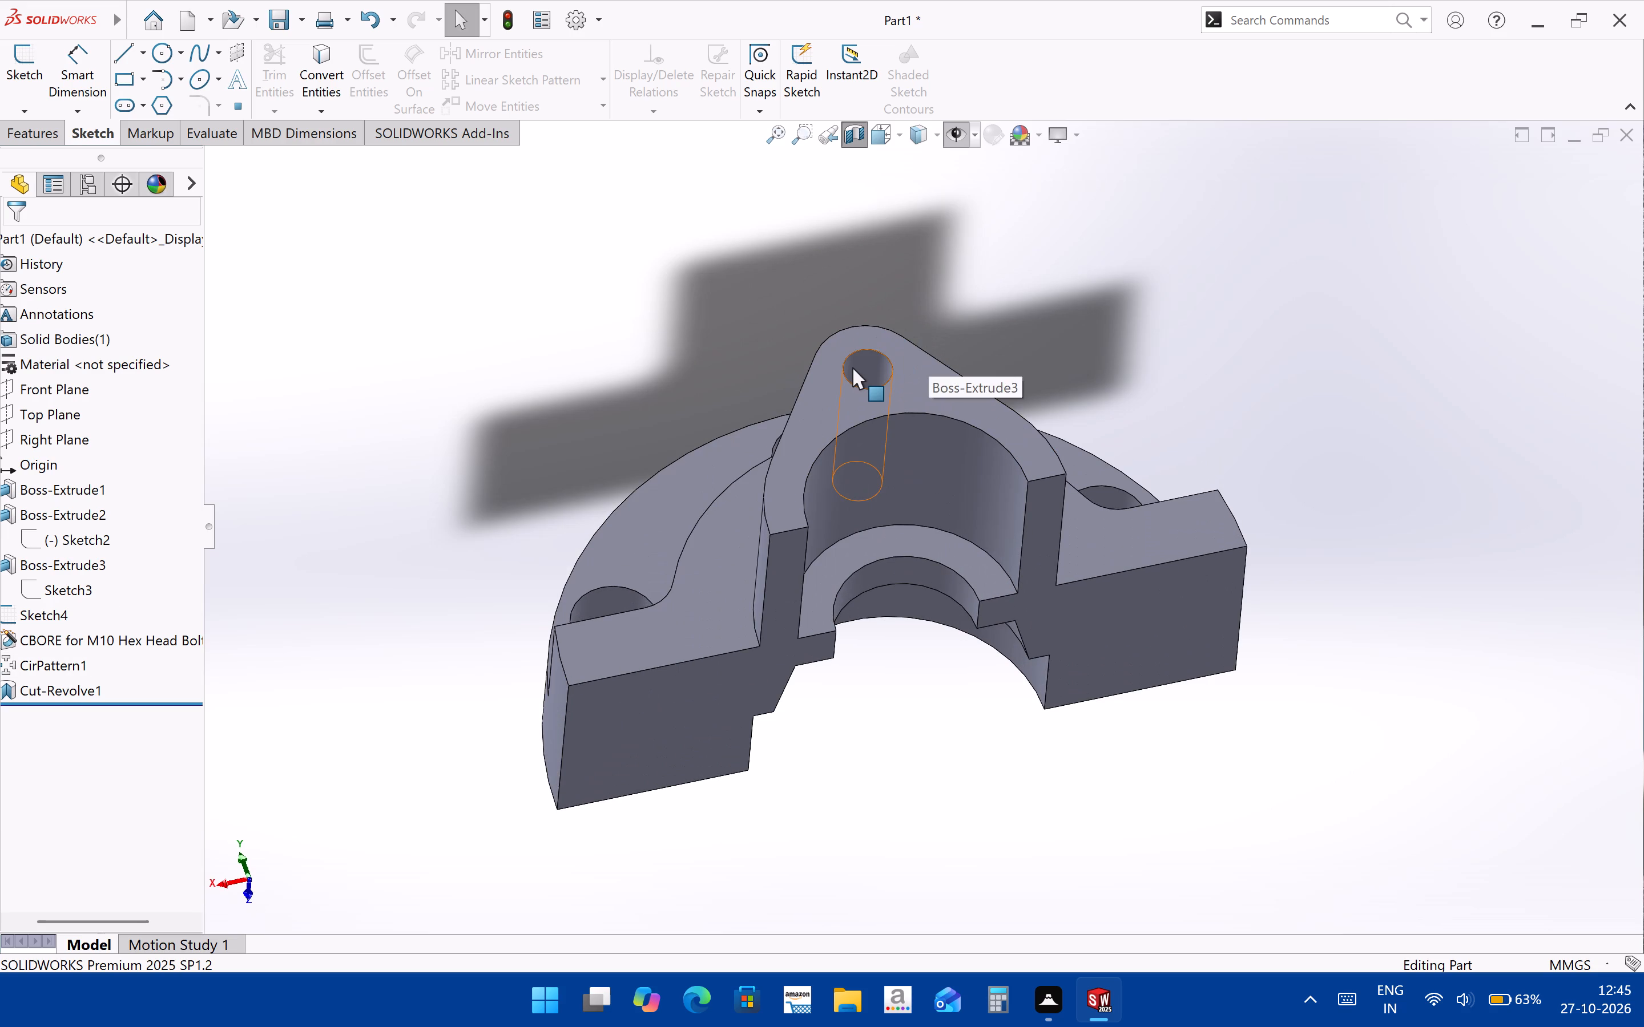
click(852, 367)
click(1394, 520)
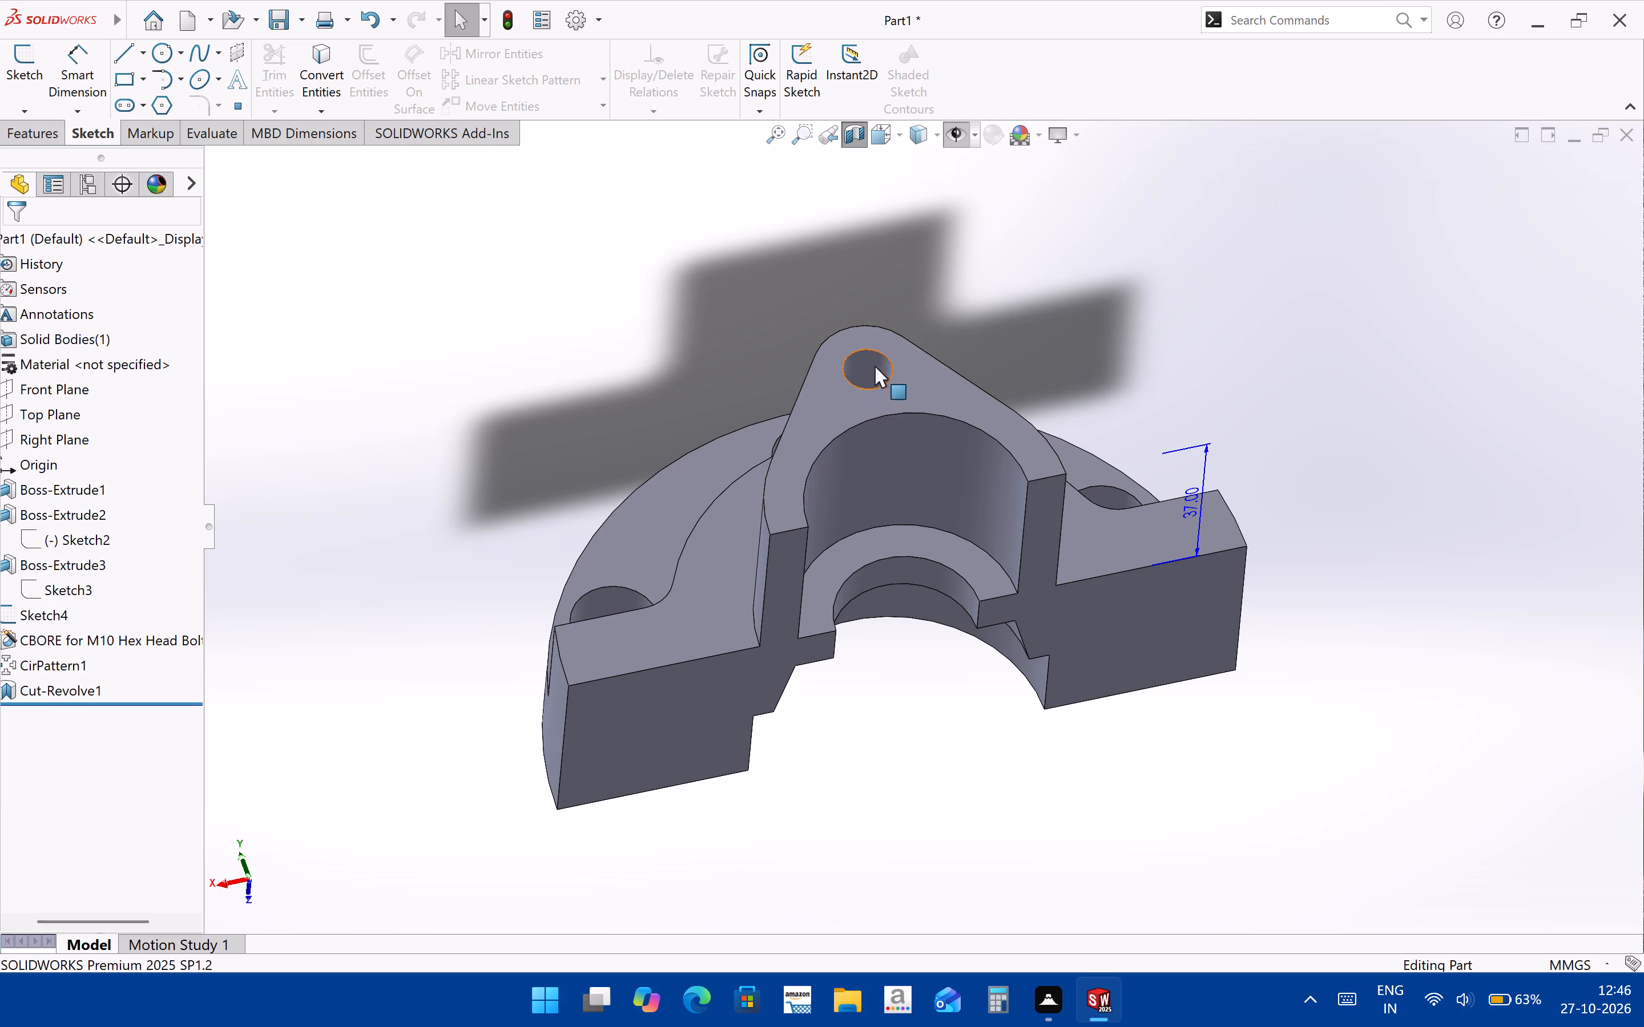
middle_drag(872, 427, 871, 589)
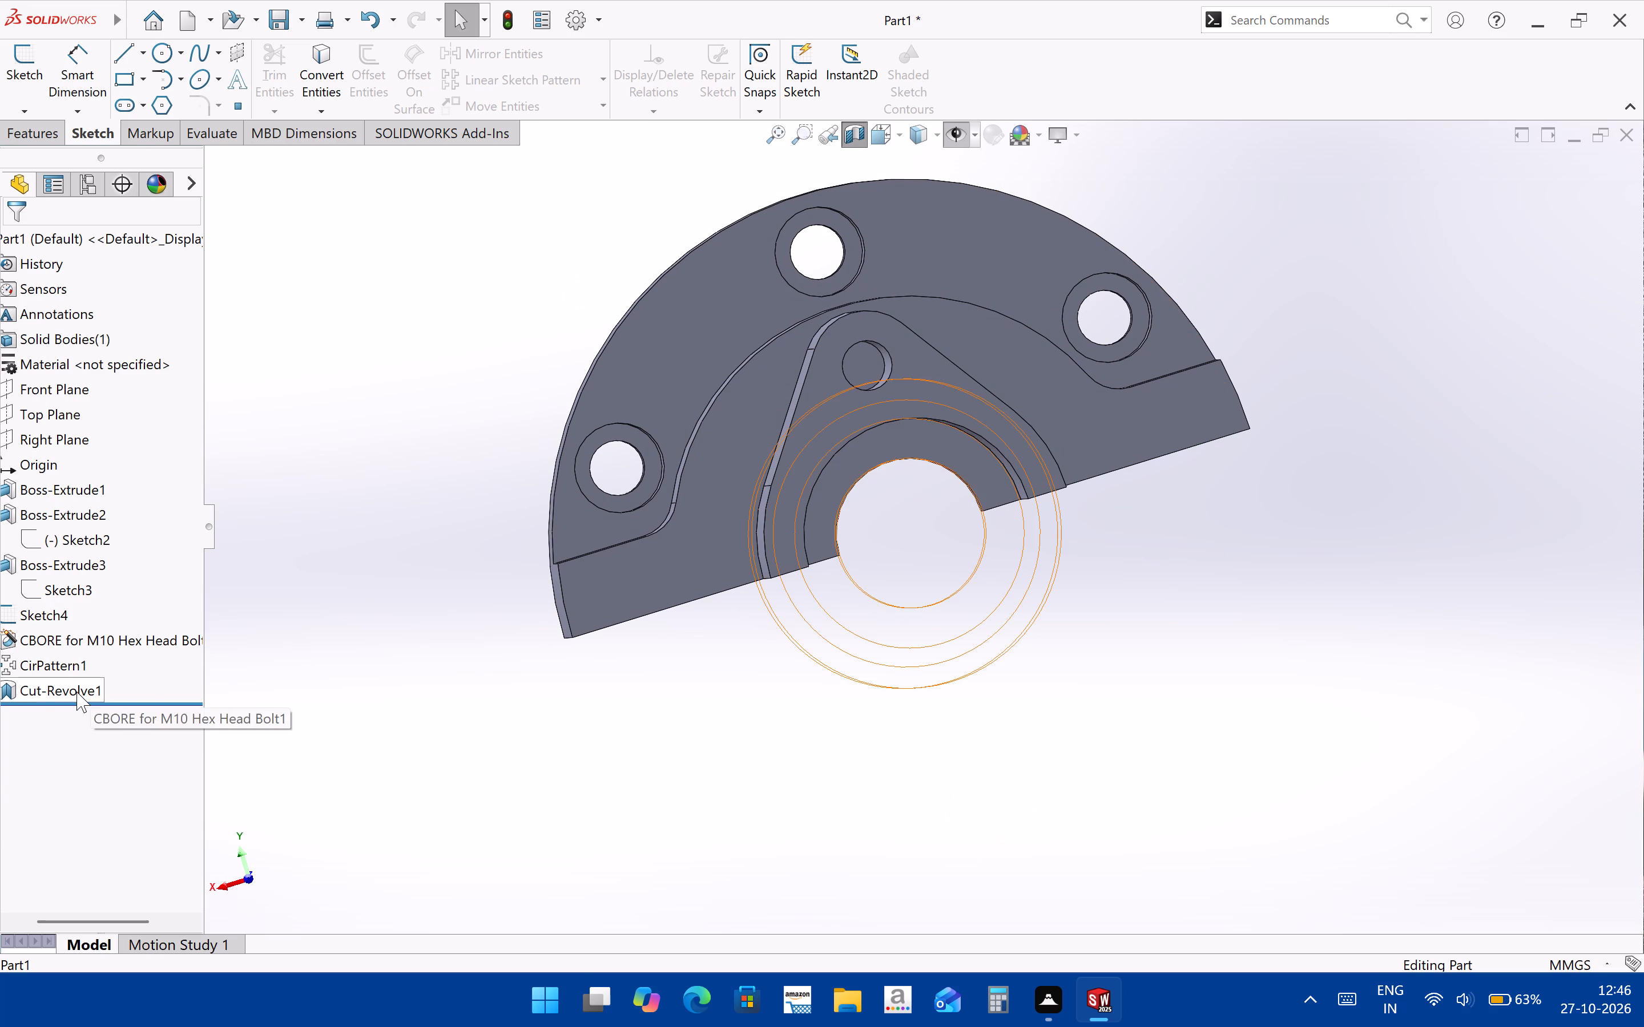
click(76, 692)
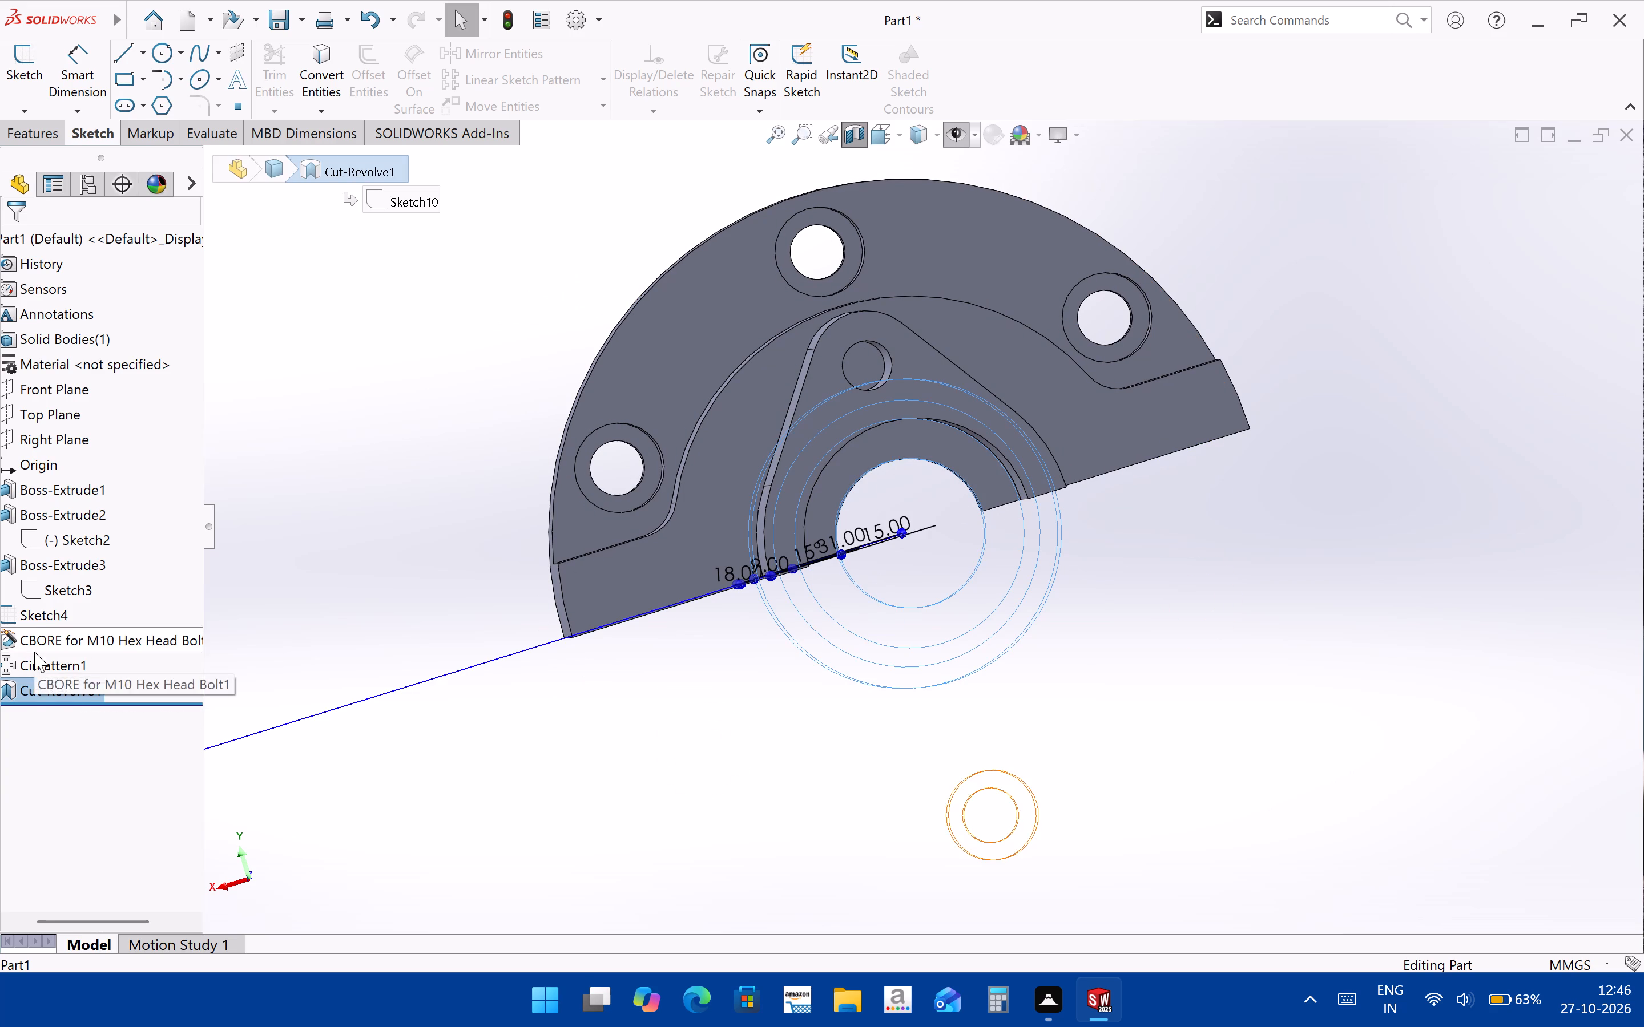
click(49, 551)
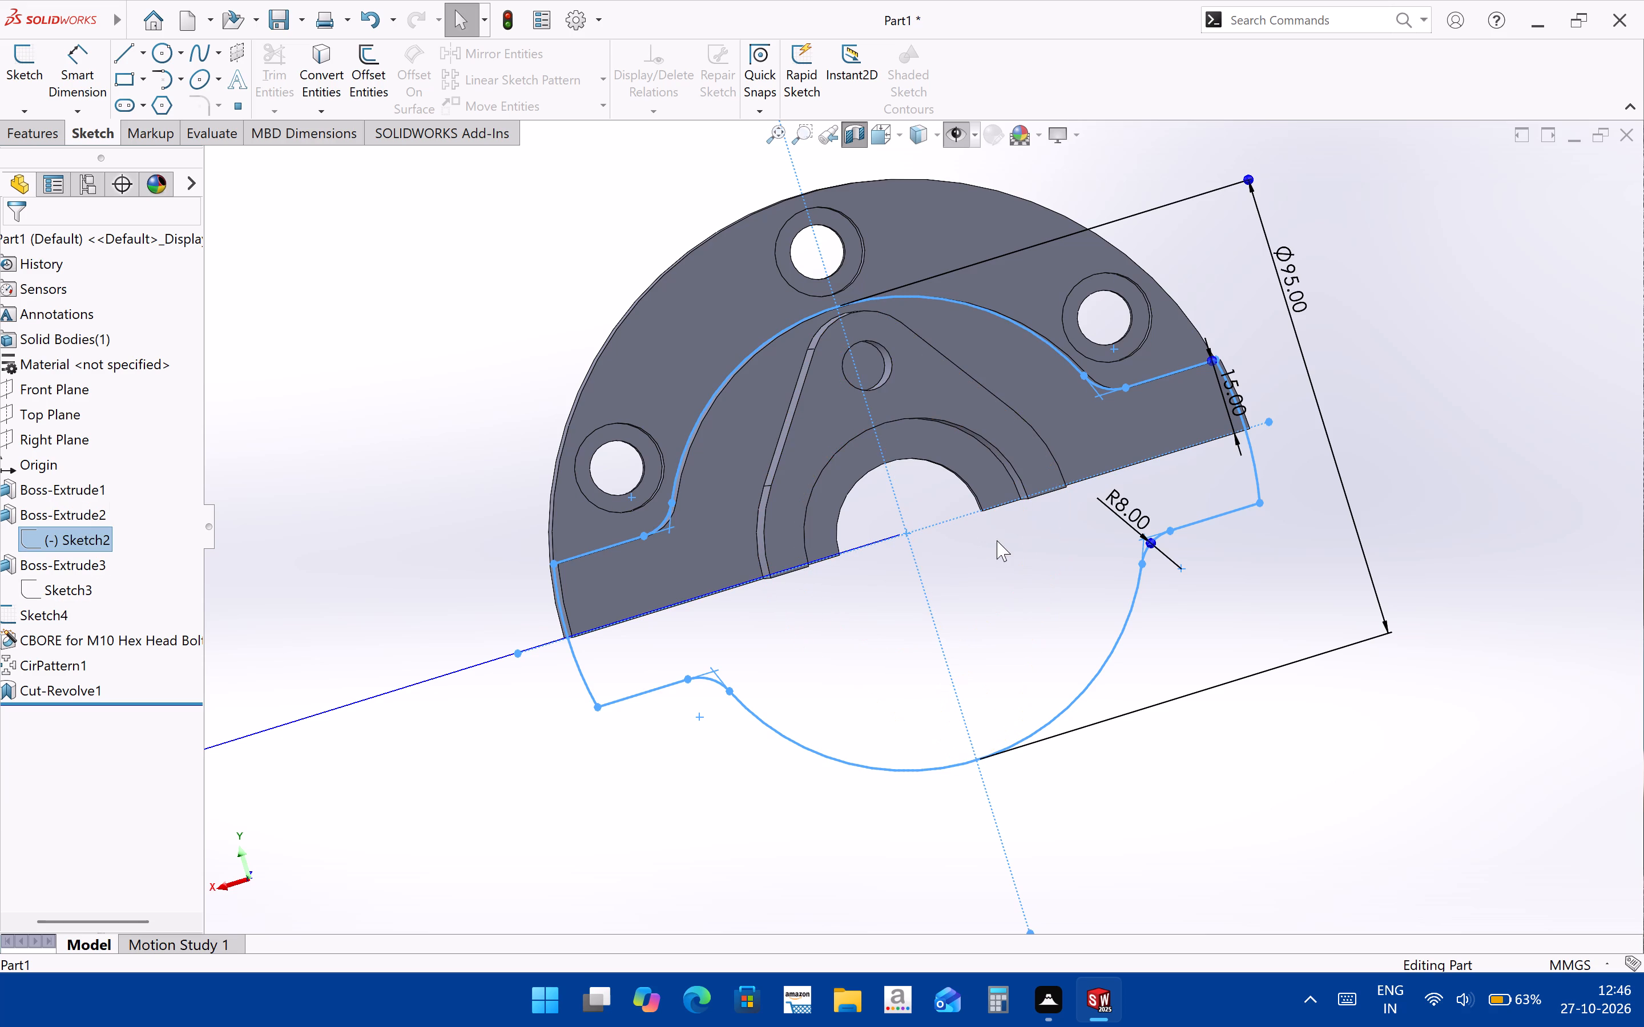
middle_drag(1030, 603, 1051, 502)
Turn off the section view and delete both 10 mm hole circles from the diamond-shaped boss's sketch, Sketch3, then exit the sketch.
click(854, 140)
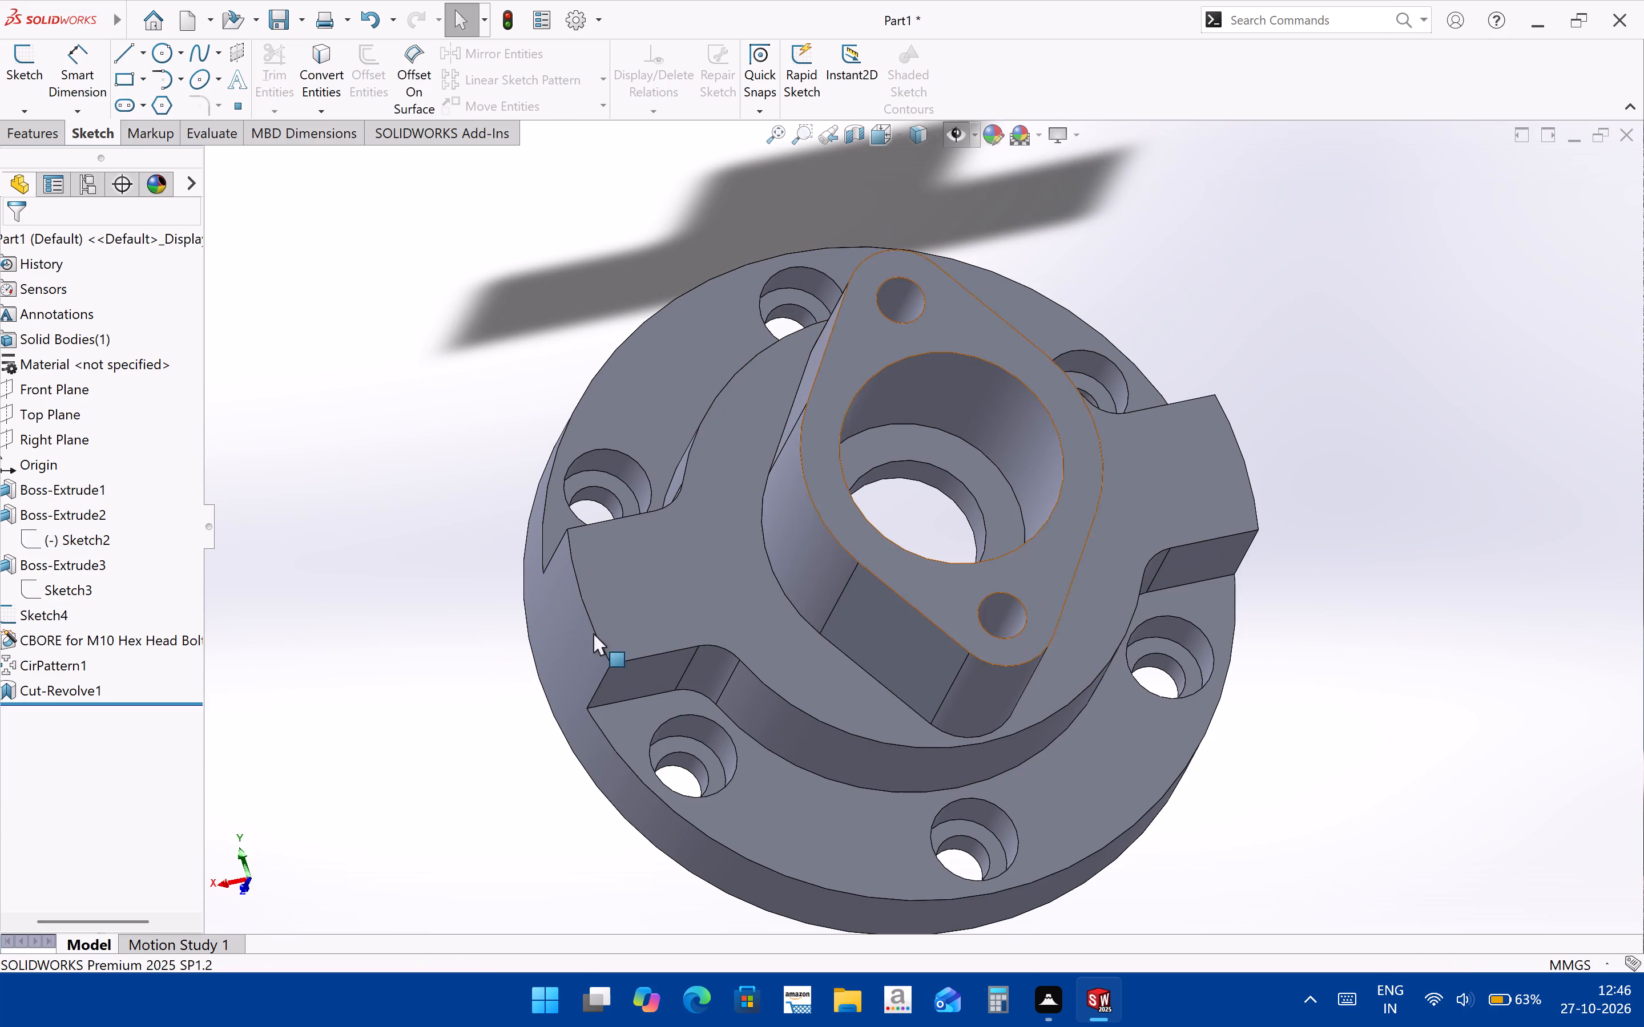
click(59, 557)
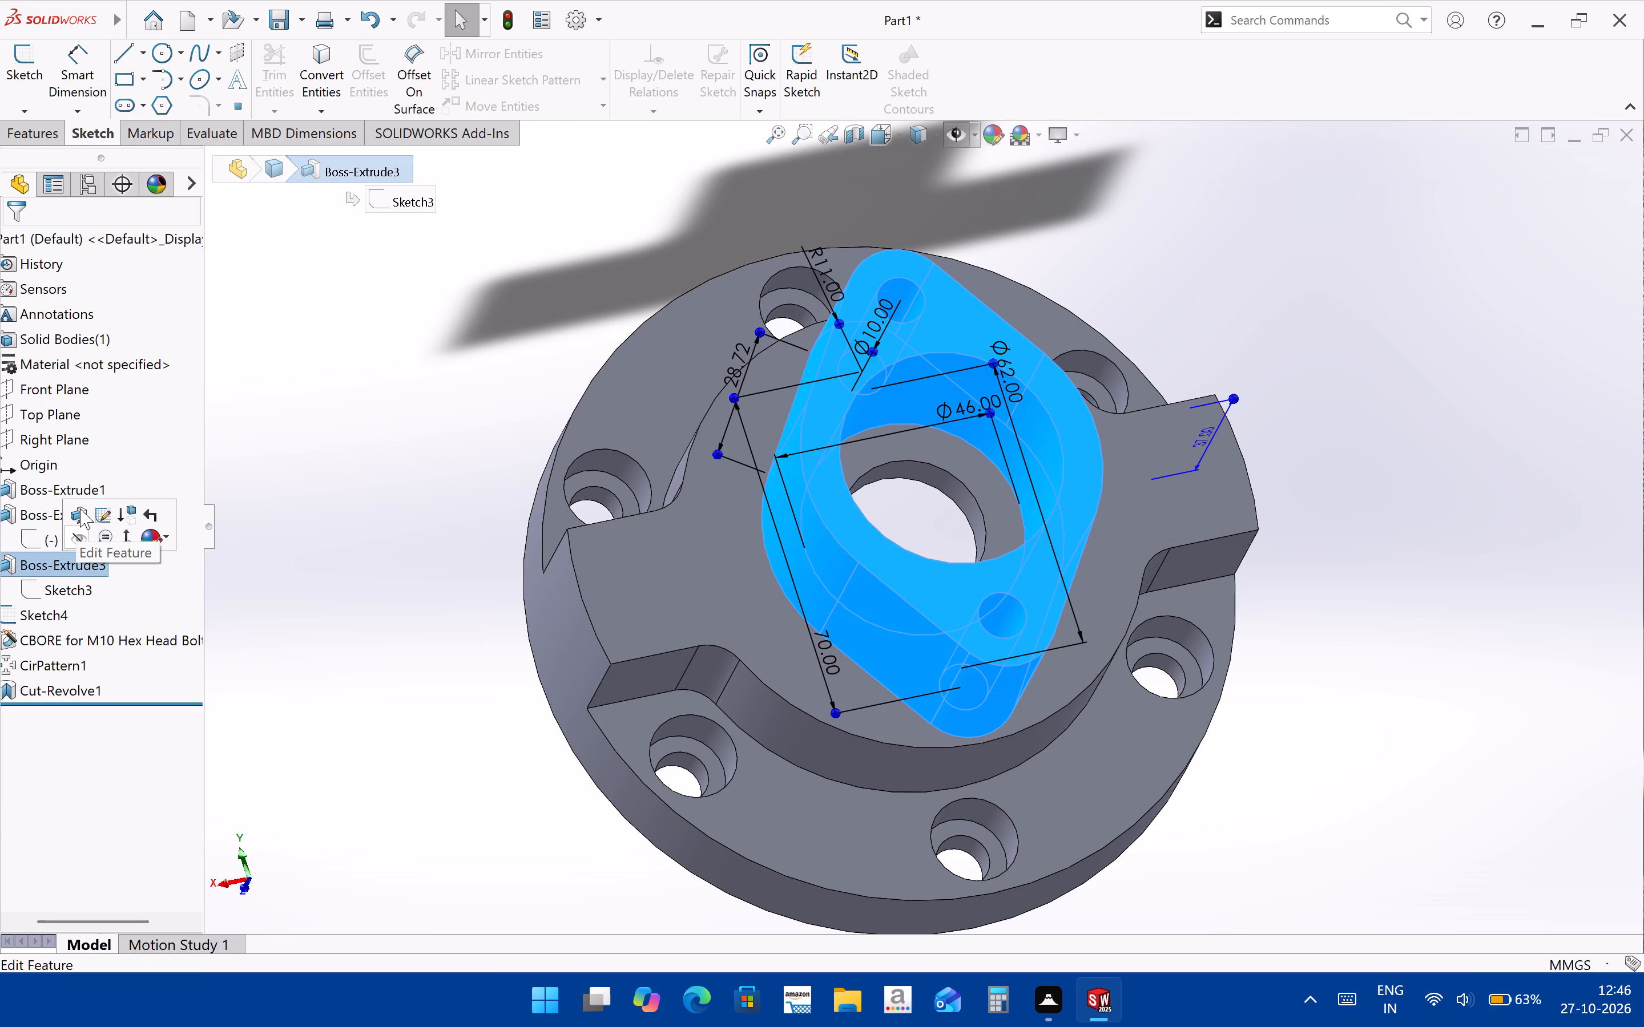
click(99, 511)
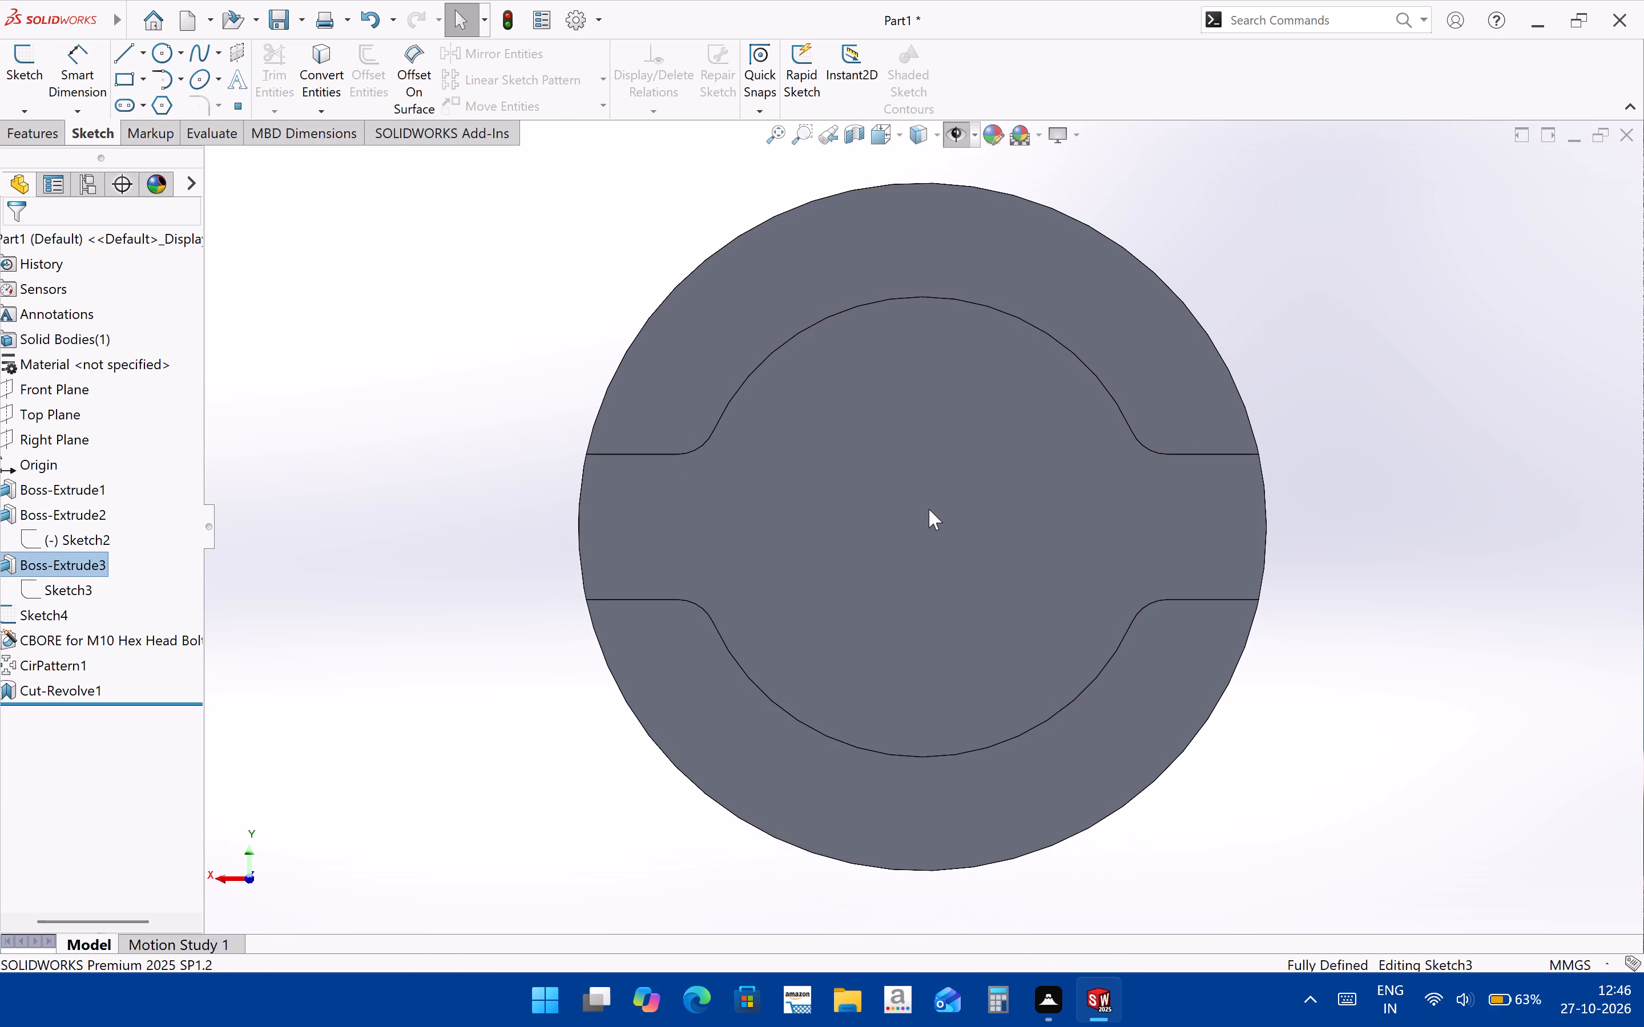
scroll(941, 339, down, 3)
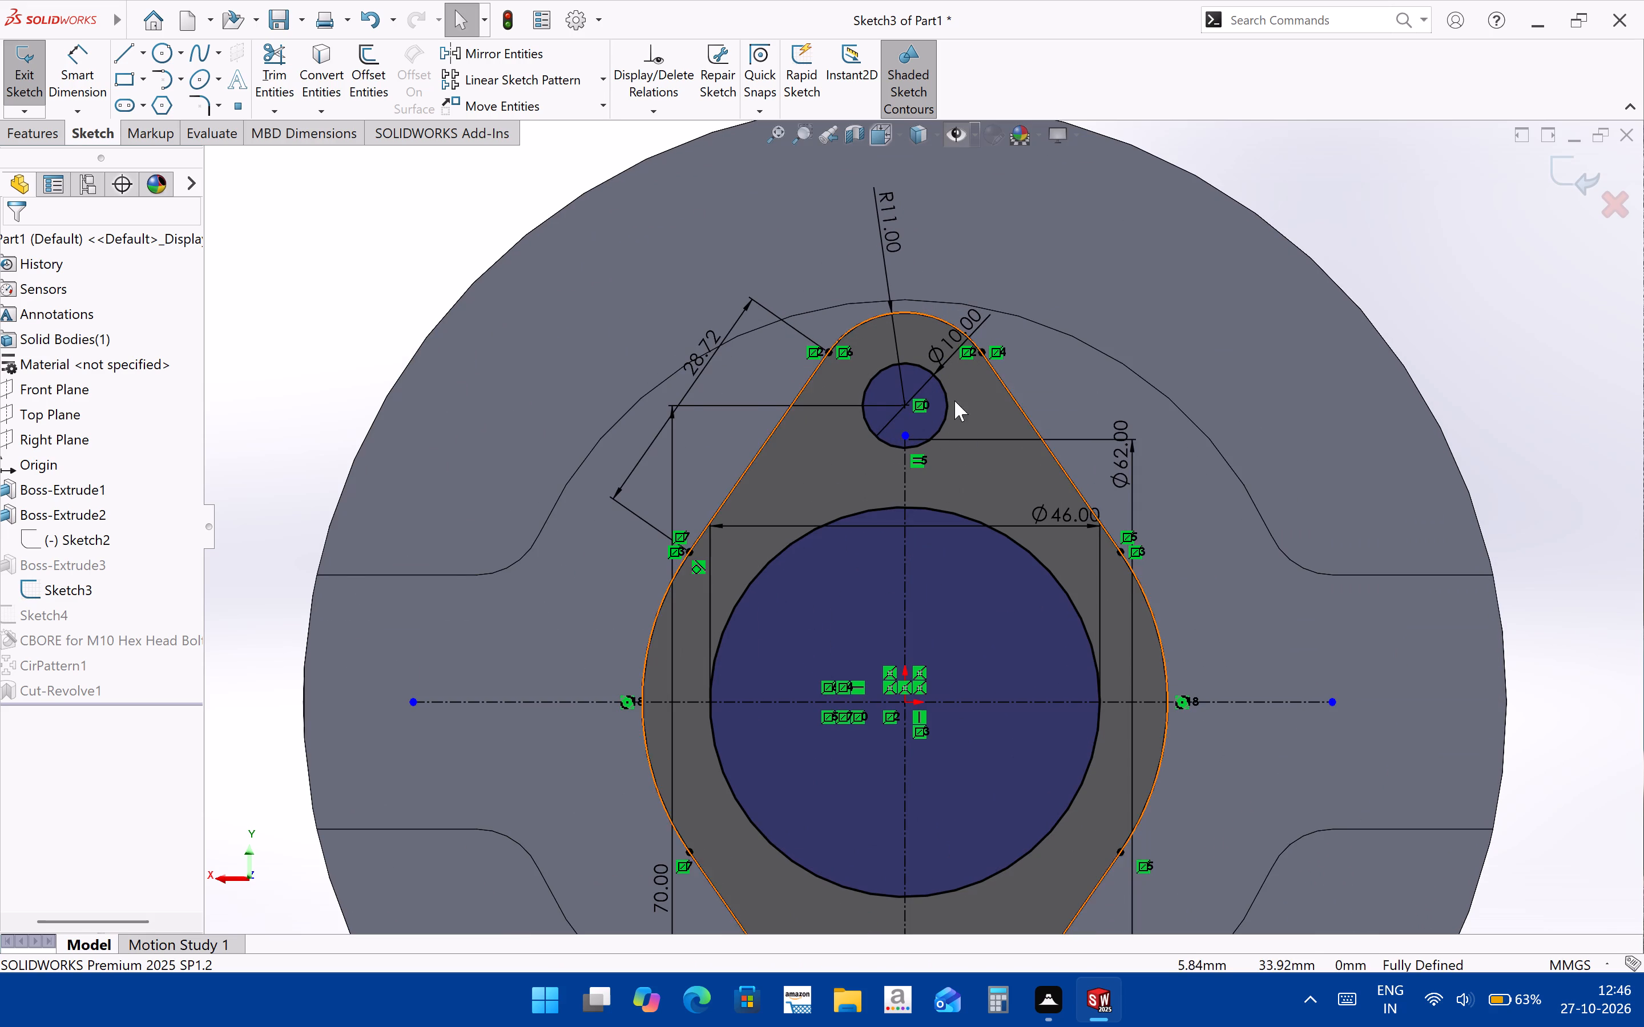
scroll(958, 377, down, 3)
scroll(957, 398, up, 1)
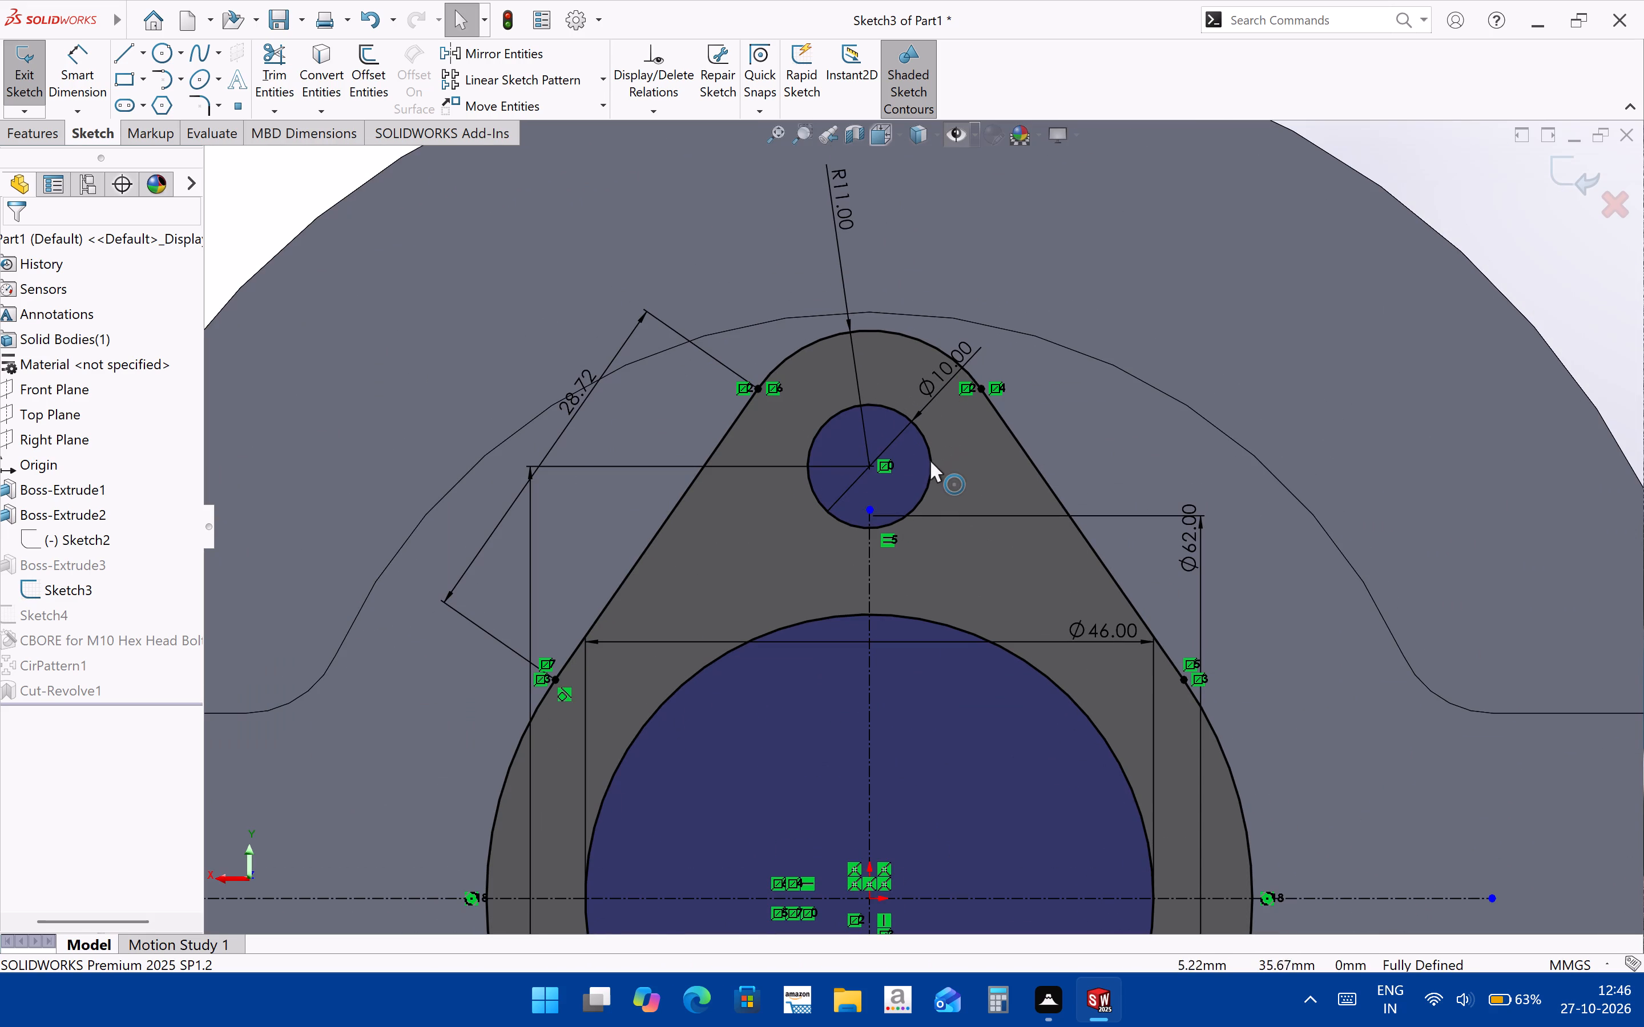
click(930, 460)
key(Delete)
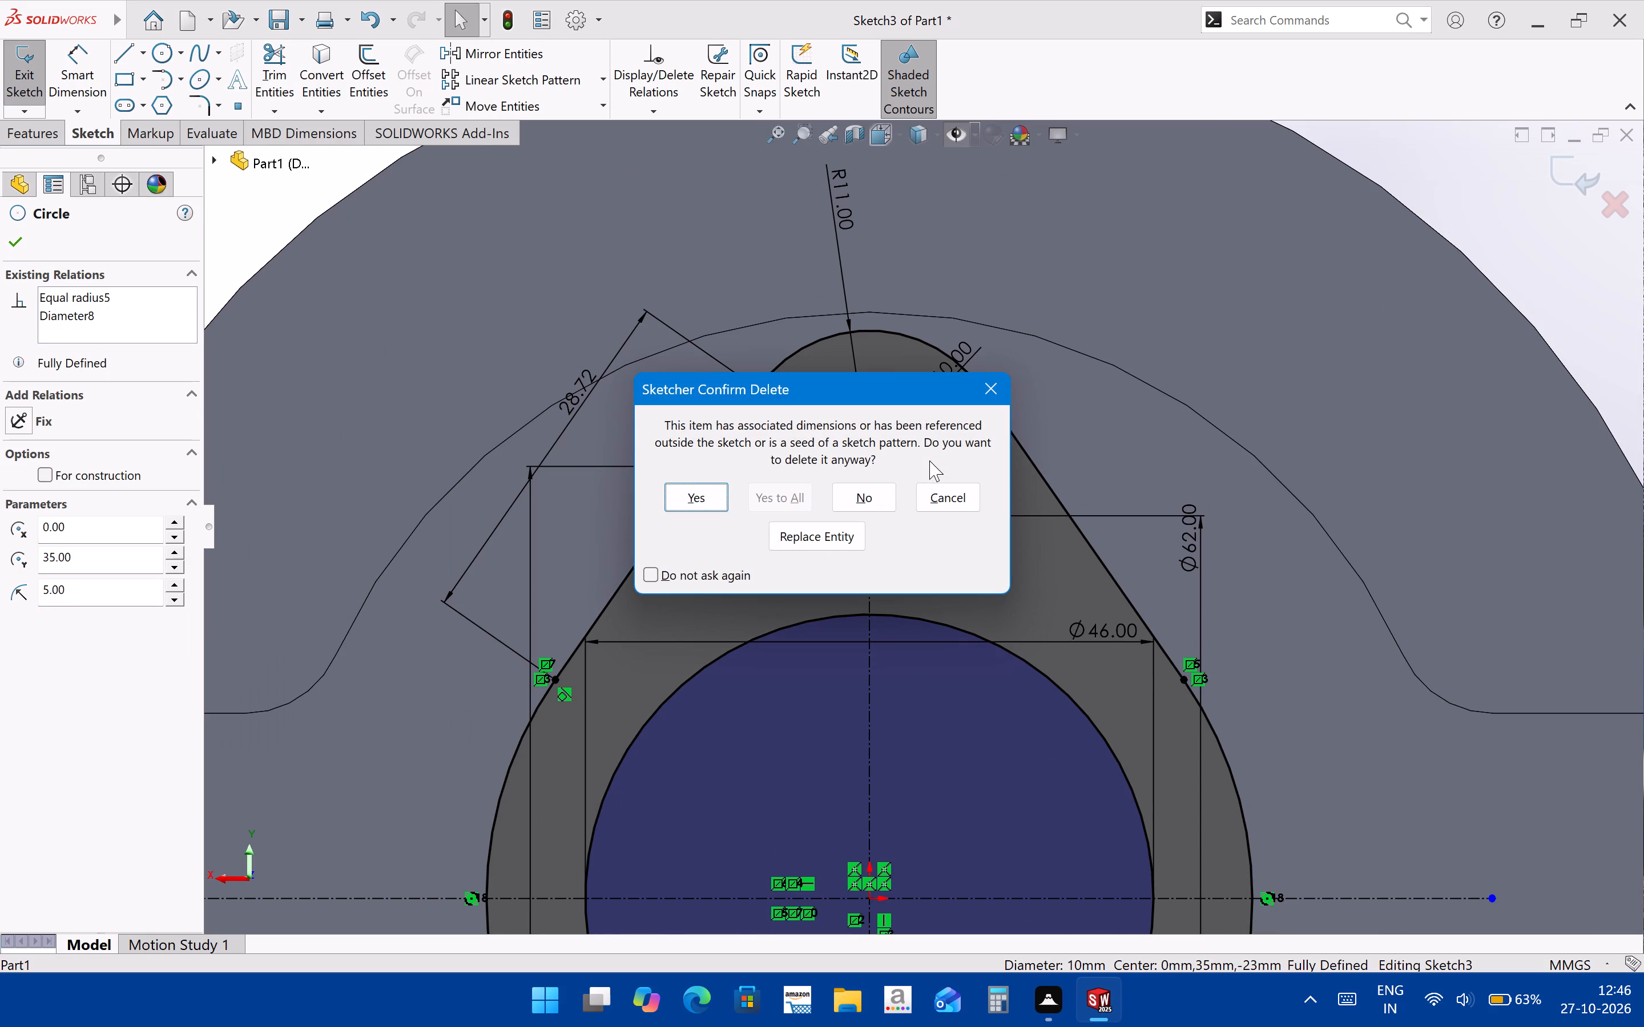
click(692, 480)
click(712, 501)
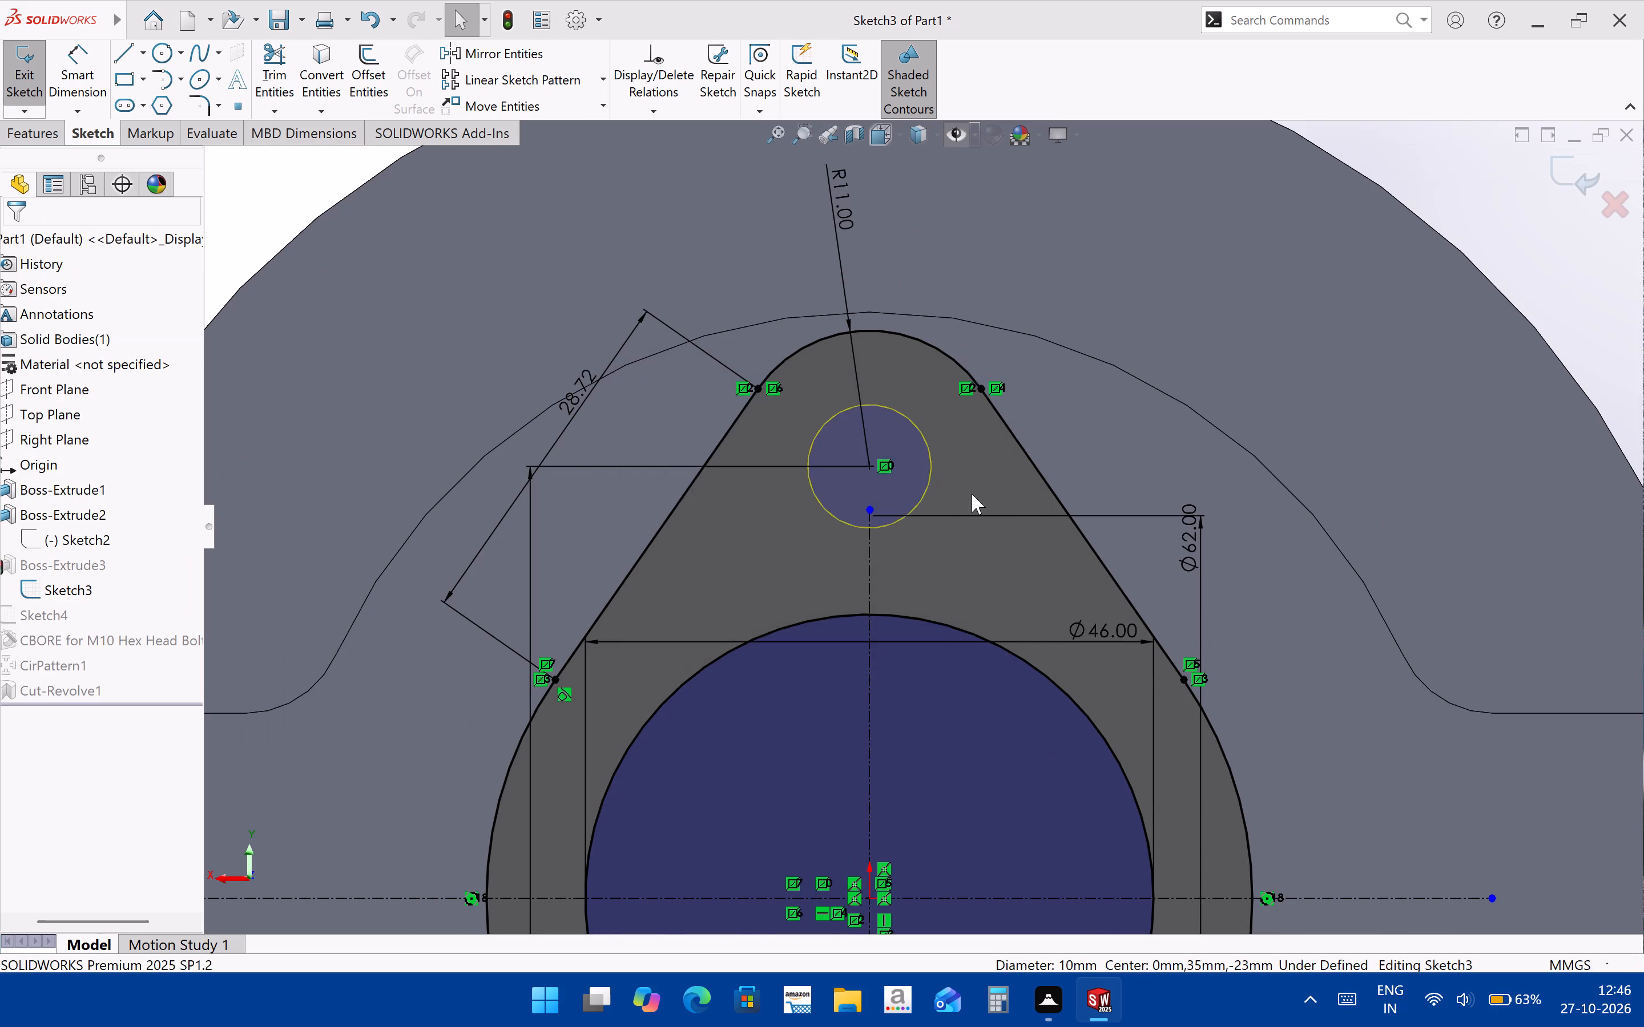
scroll(877, 468, up, 5)
scroll(928, 513, down, 4)
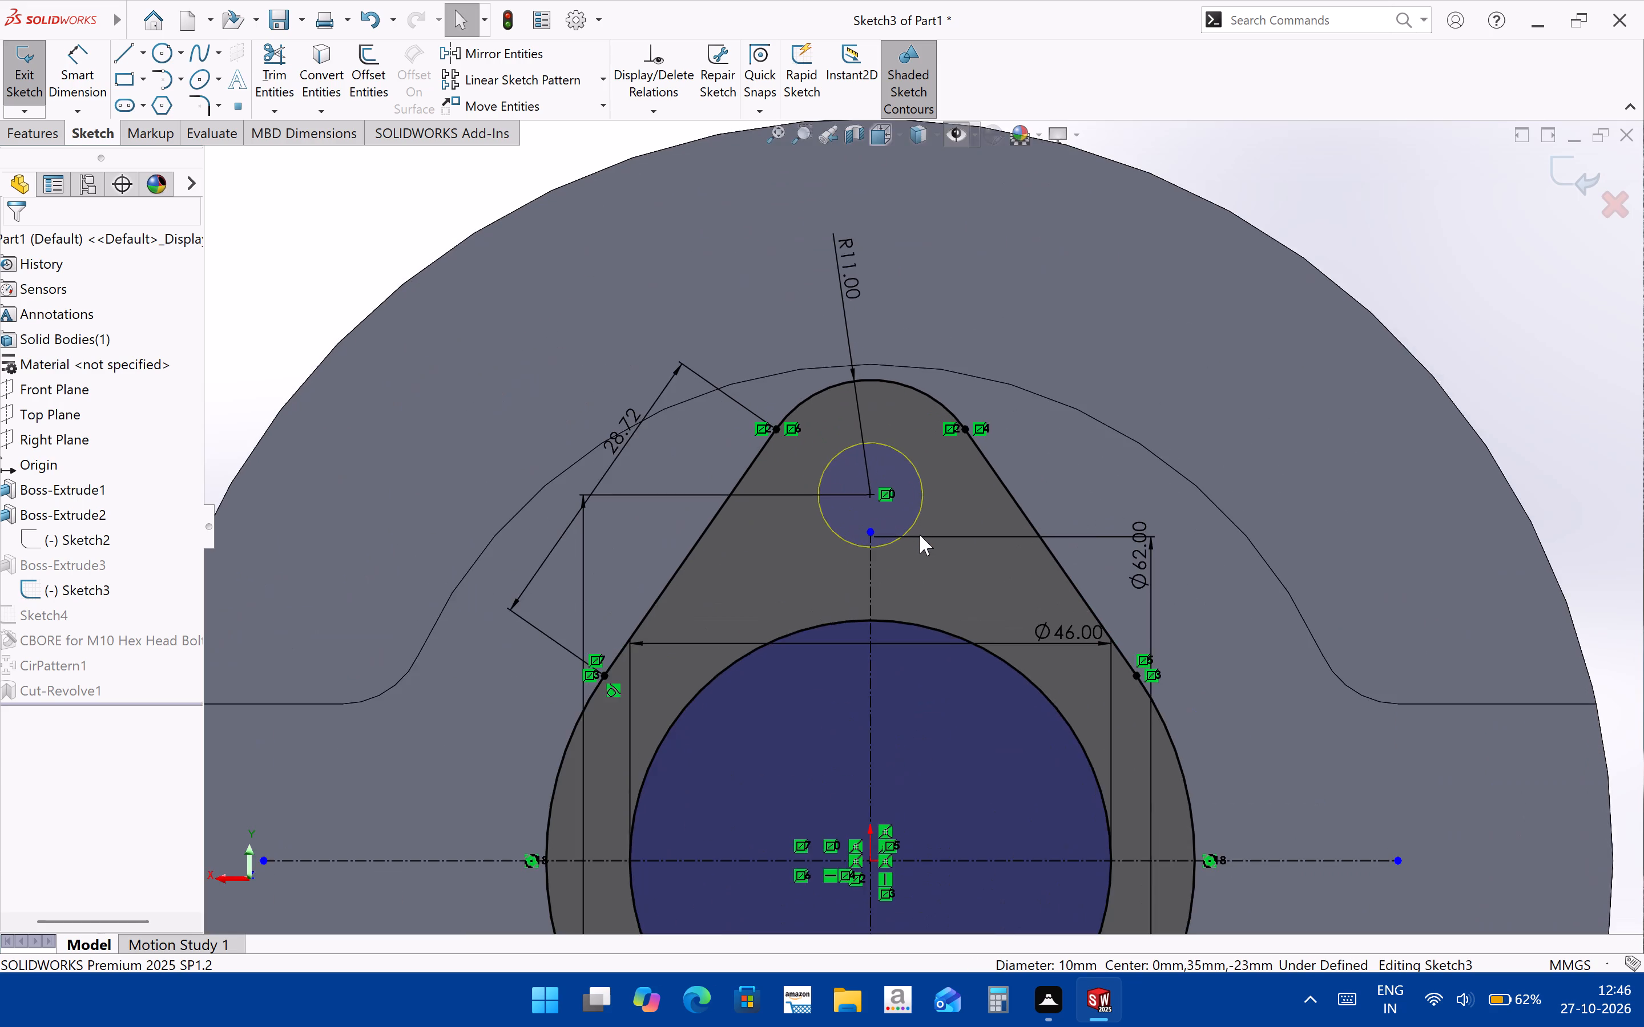
scroll(916, 492, up, 5)
click(916, 815)
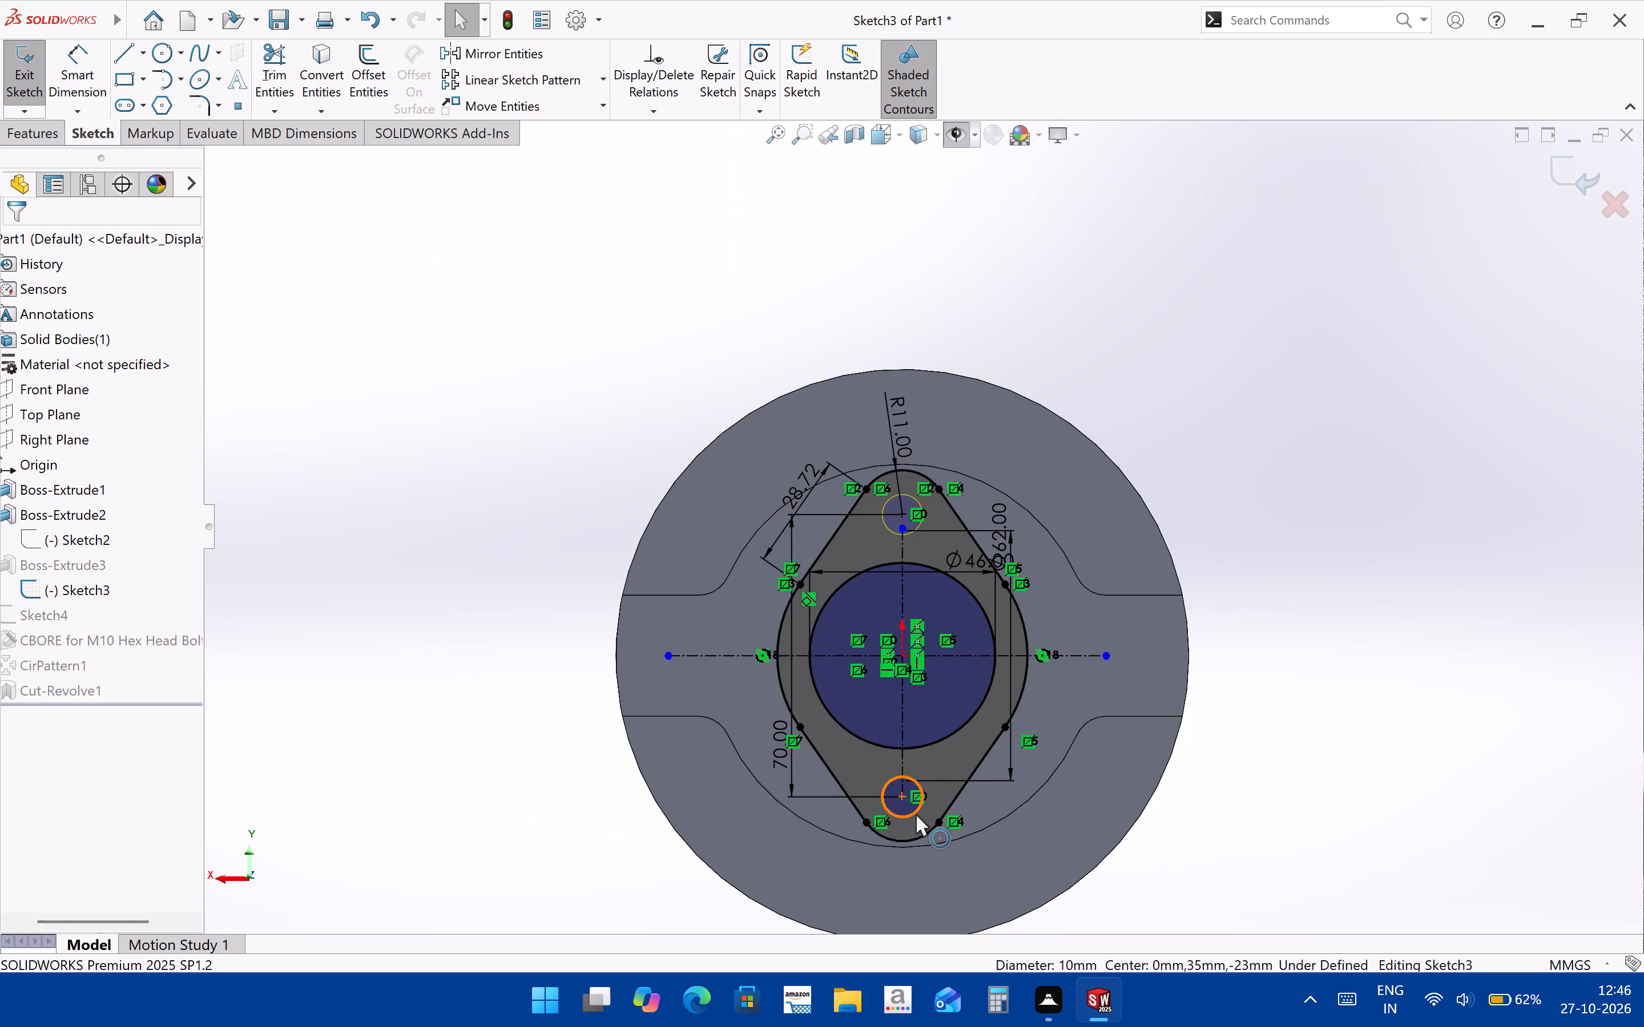
key(Delete)
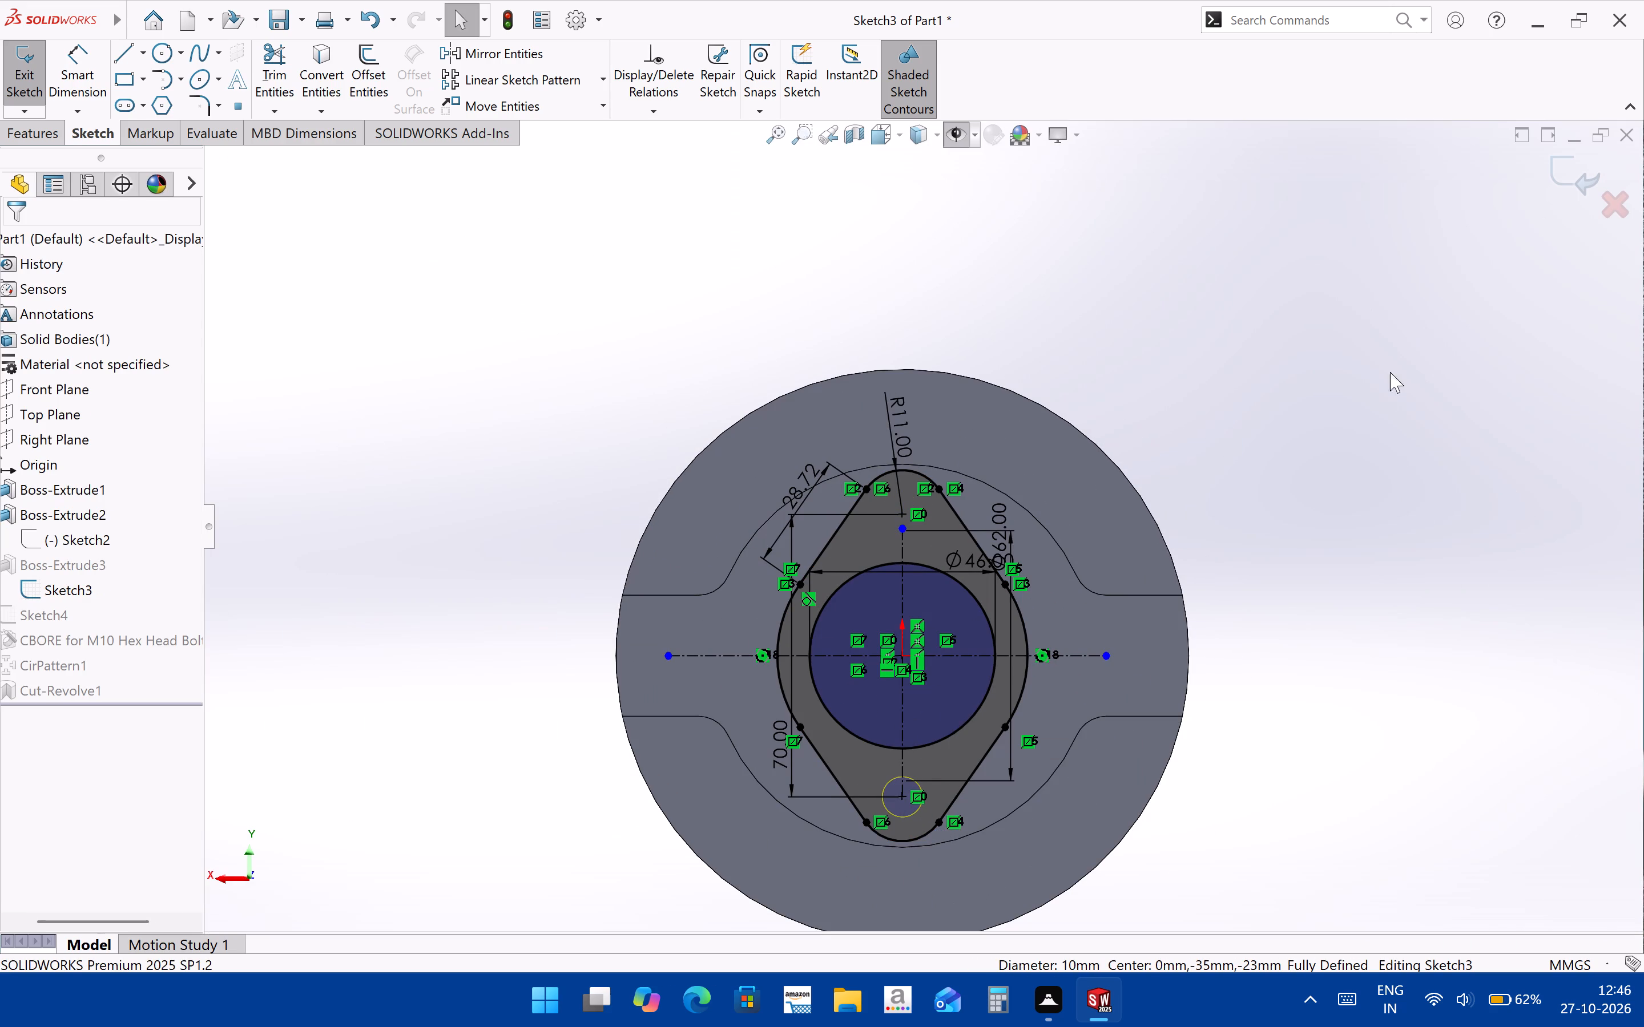
click(1383, 385)
click(1557, 182)
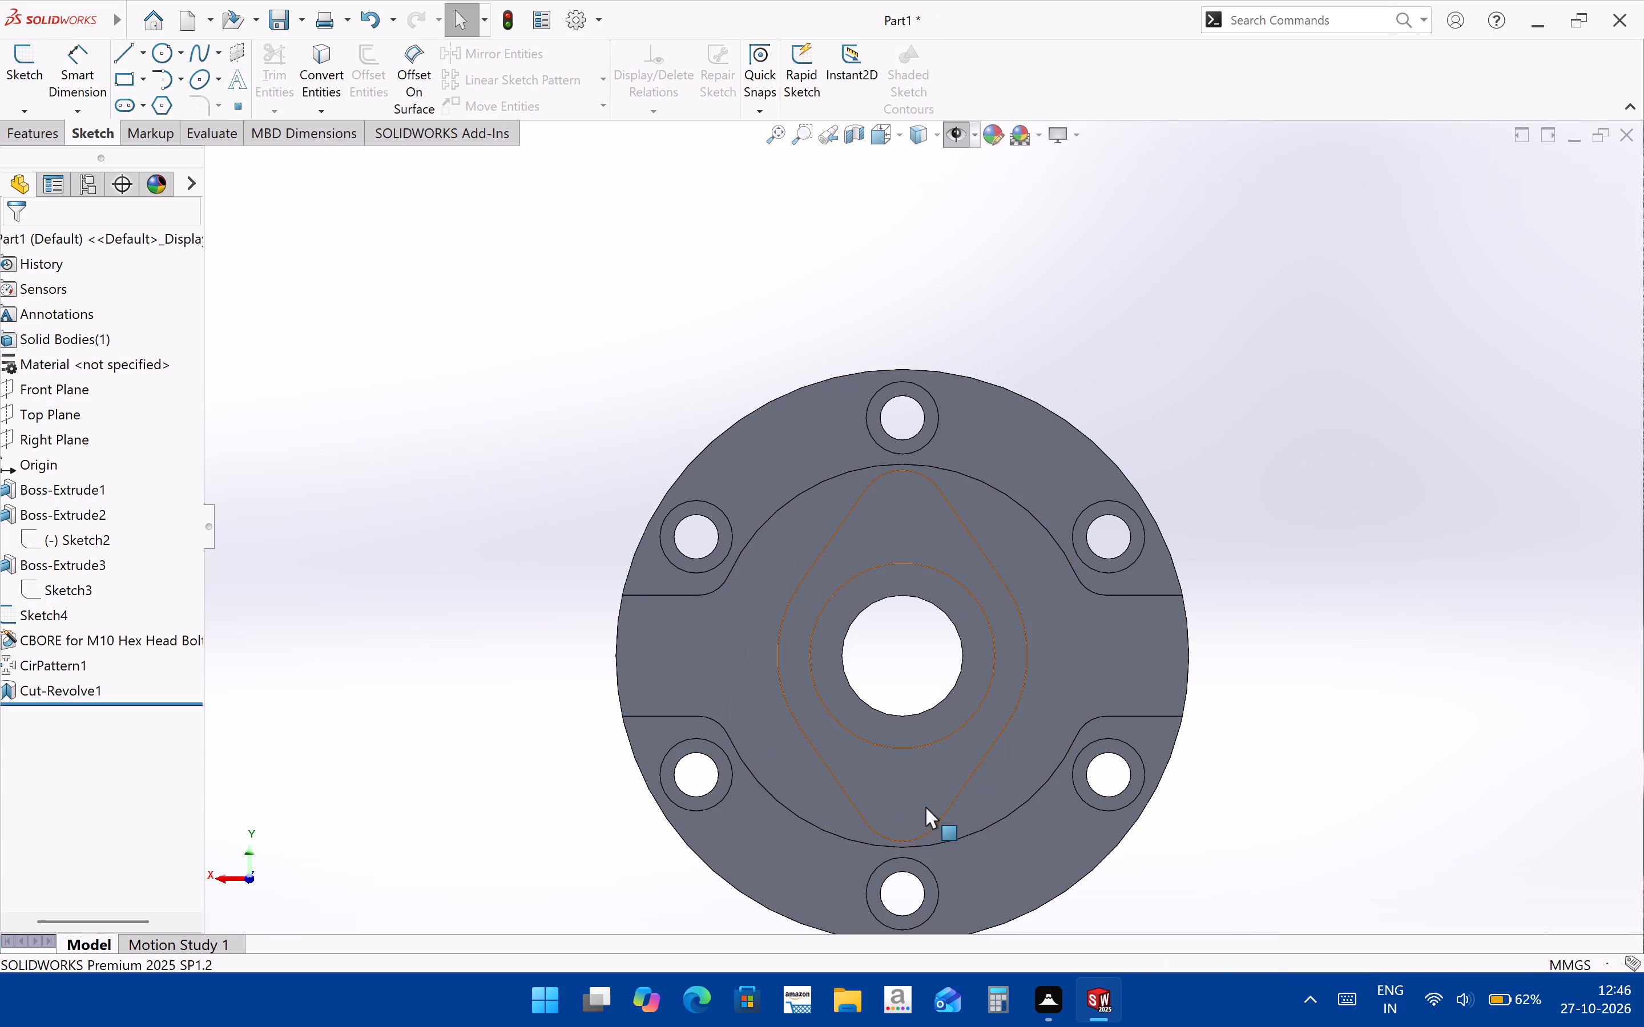
Section the part along the Top Plane with zero offset and orient the view normal to the cut.
middle_drag(925, 807, 984, 741)
middle_drag(942, 681, 921, 620)
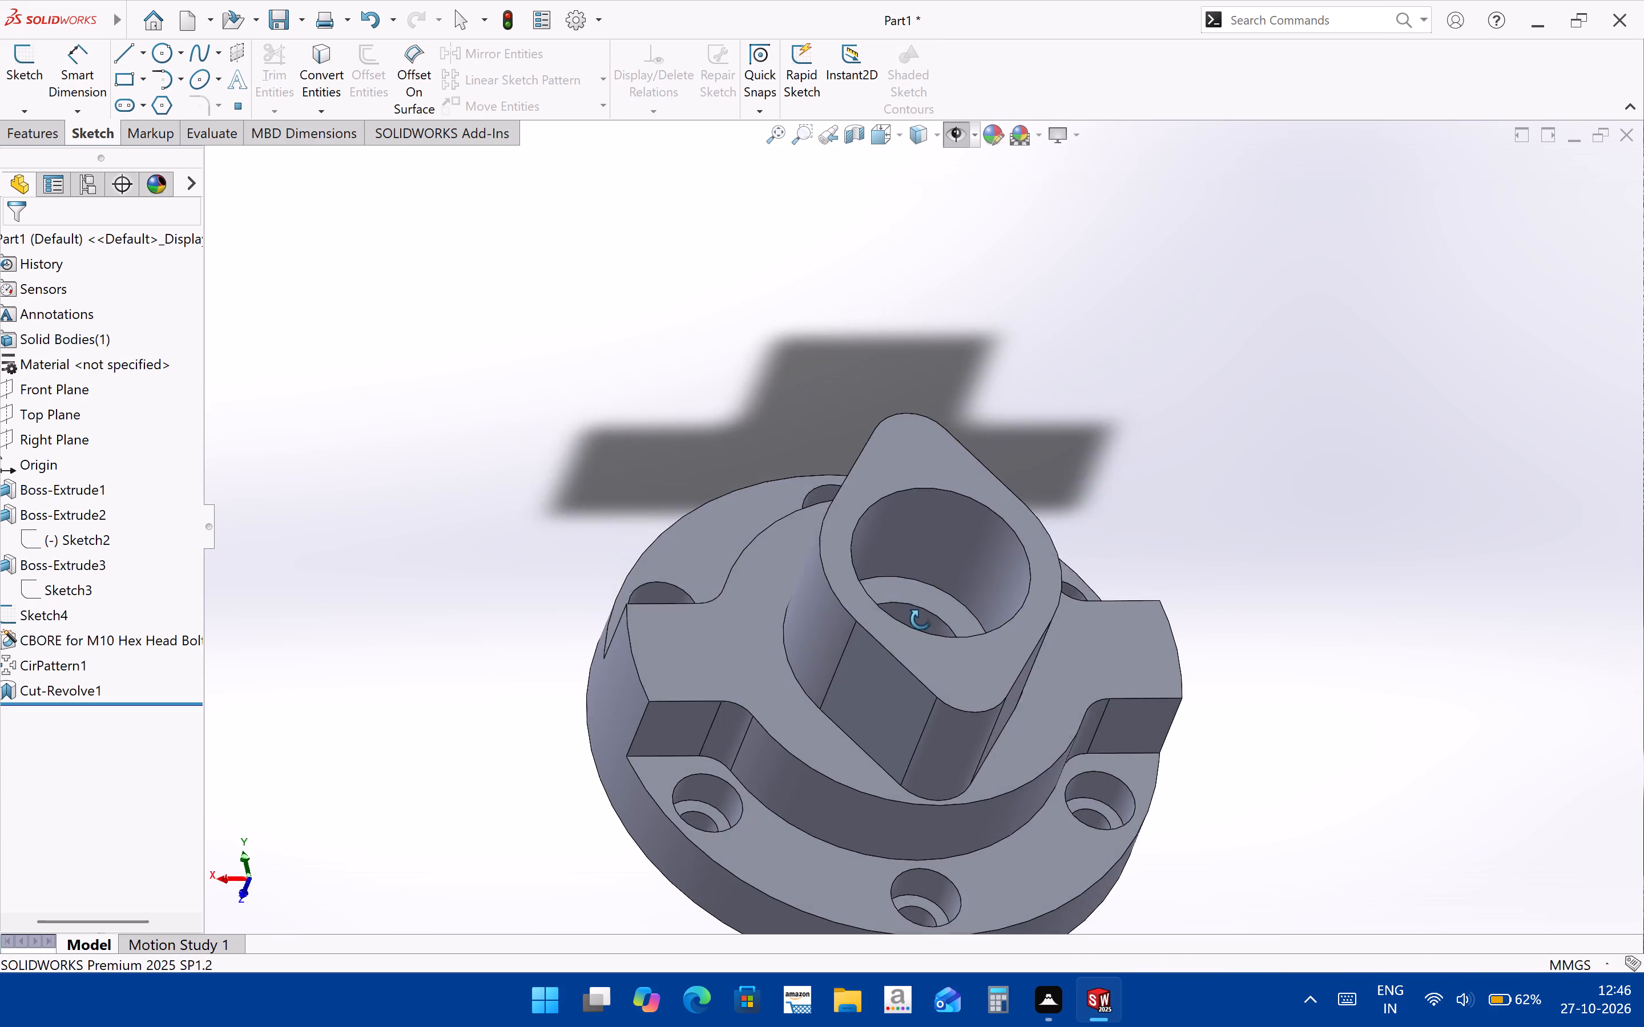
middle_drag(921, 620, 921, 584)
scroll(925, 654, up, 3)
middle_drag(922, 690, 871, 830)
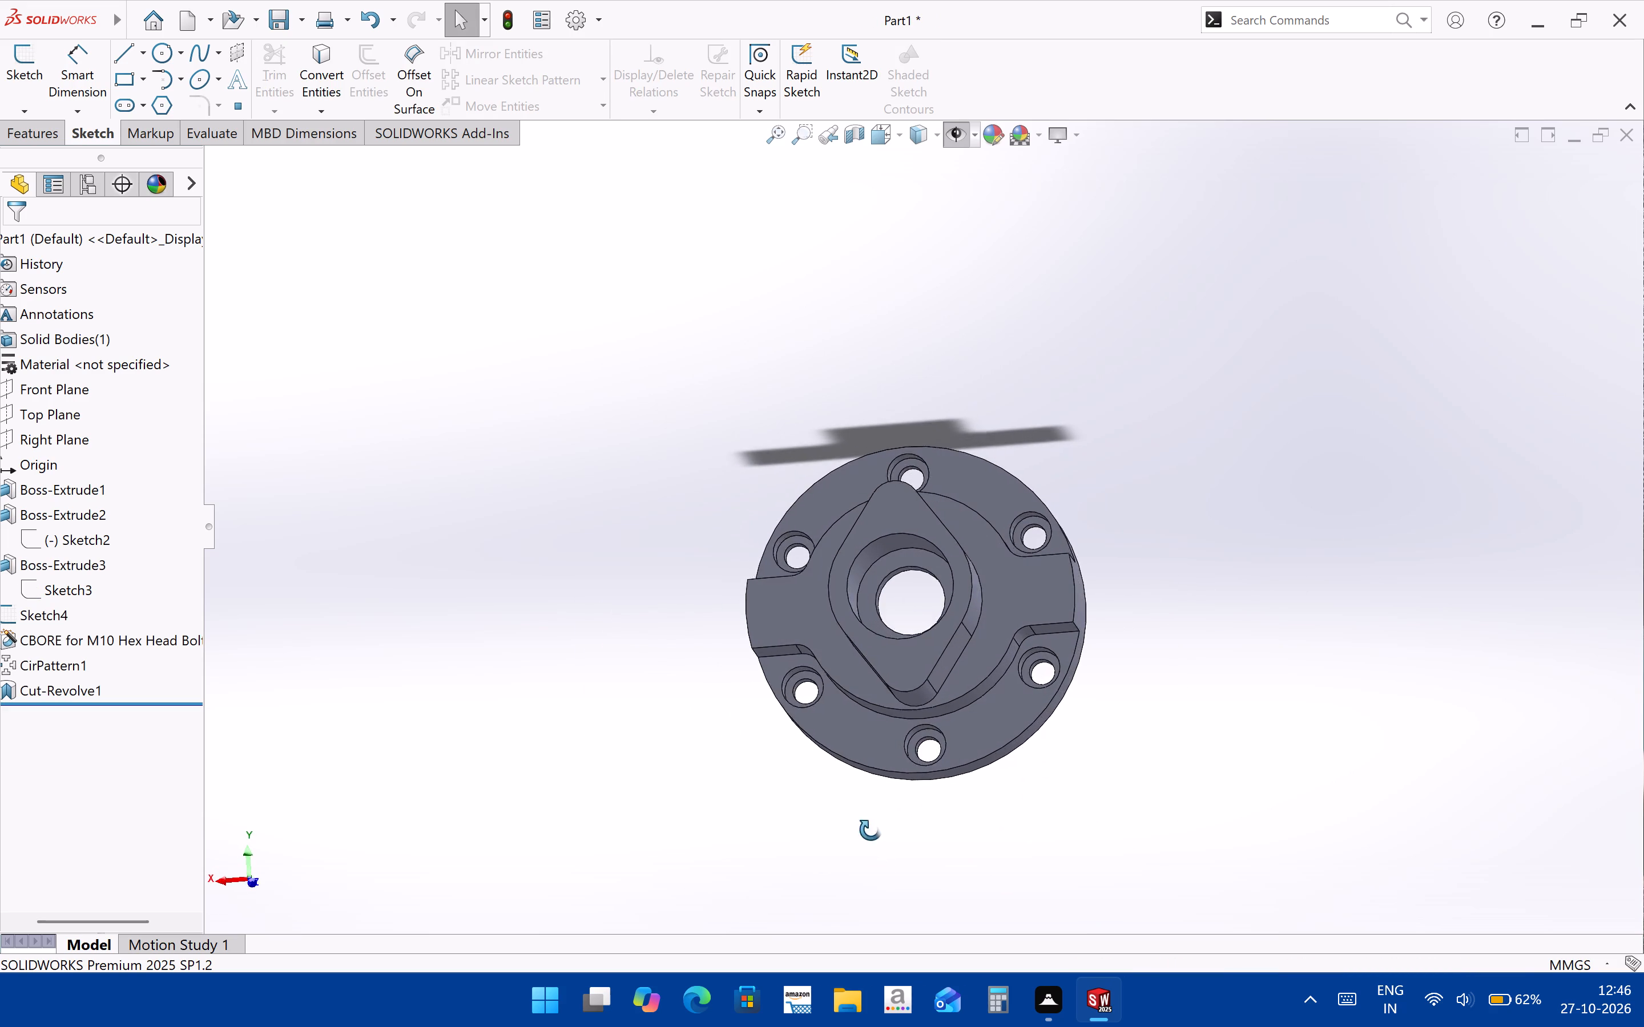
middle_drag(871, 830, 877, 738)
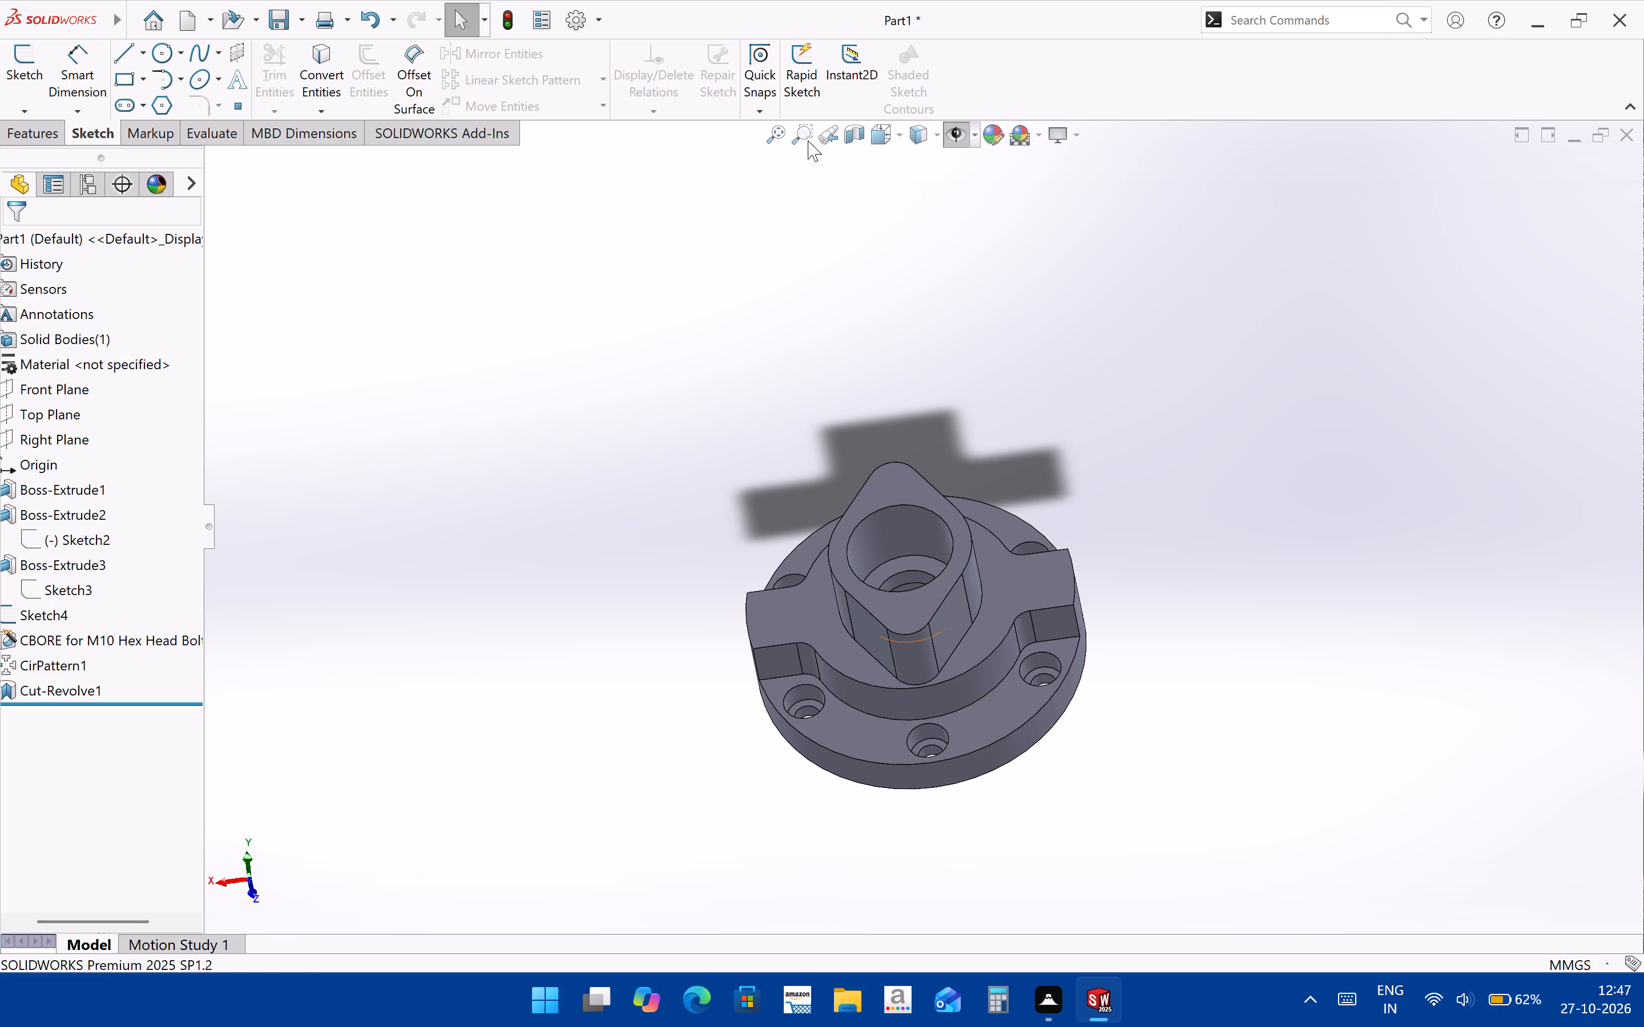
click(840, 124)
click(849, 128)
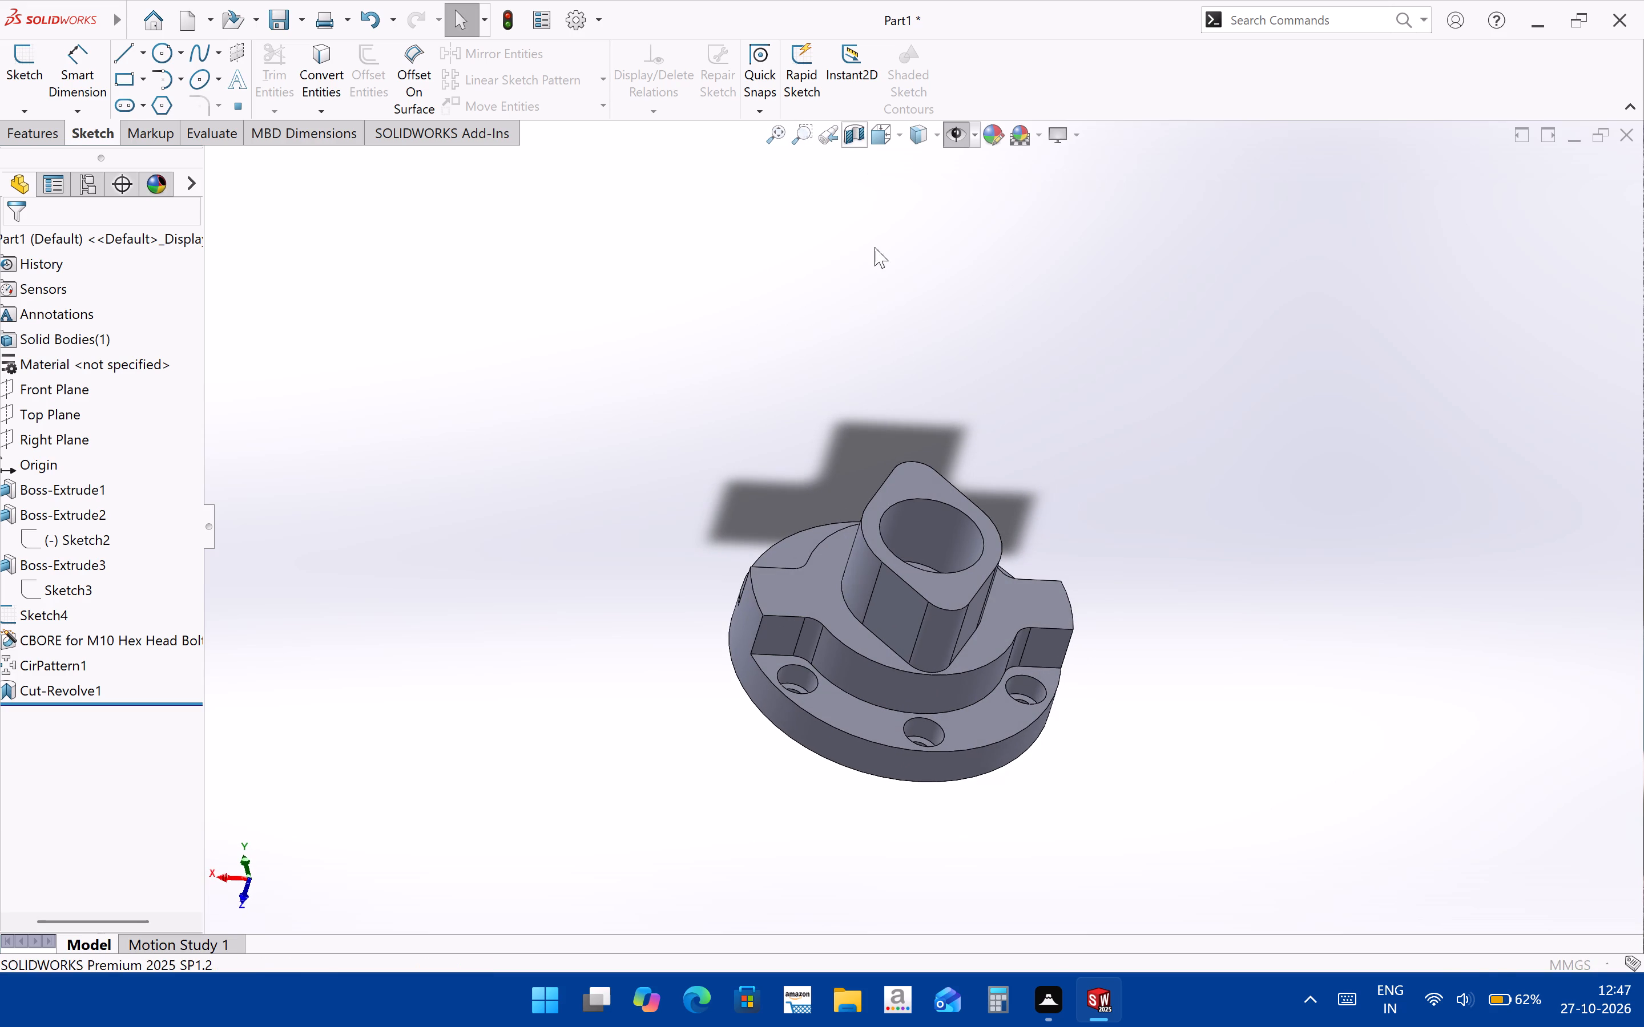
scroll(965, 692, down, 2)
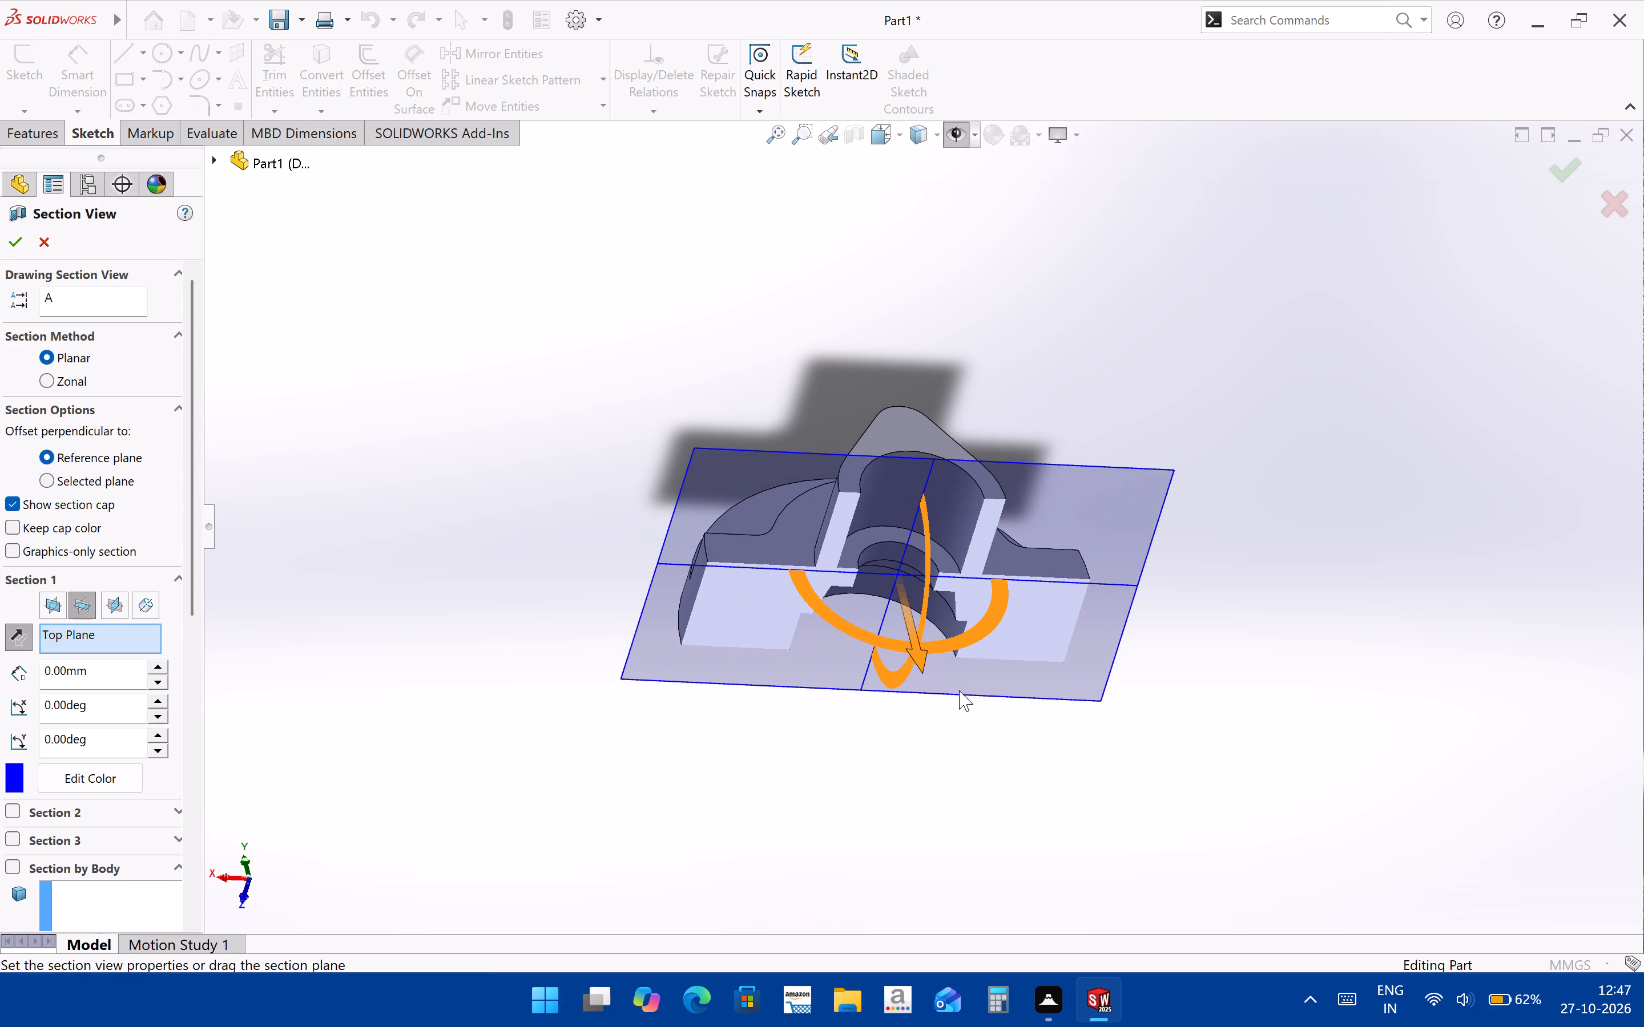
key(ctrl+8)
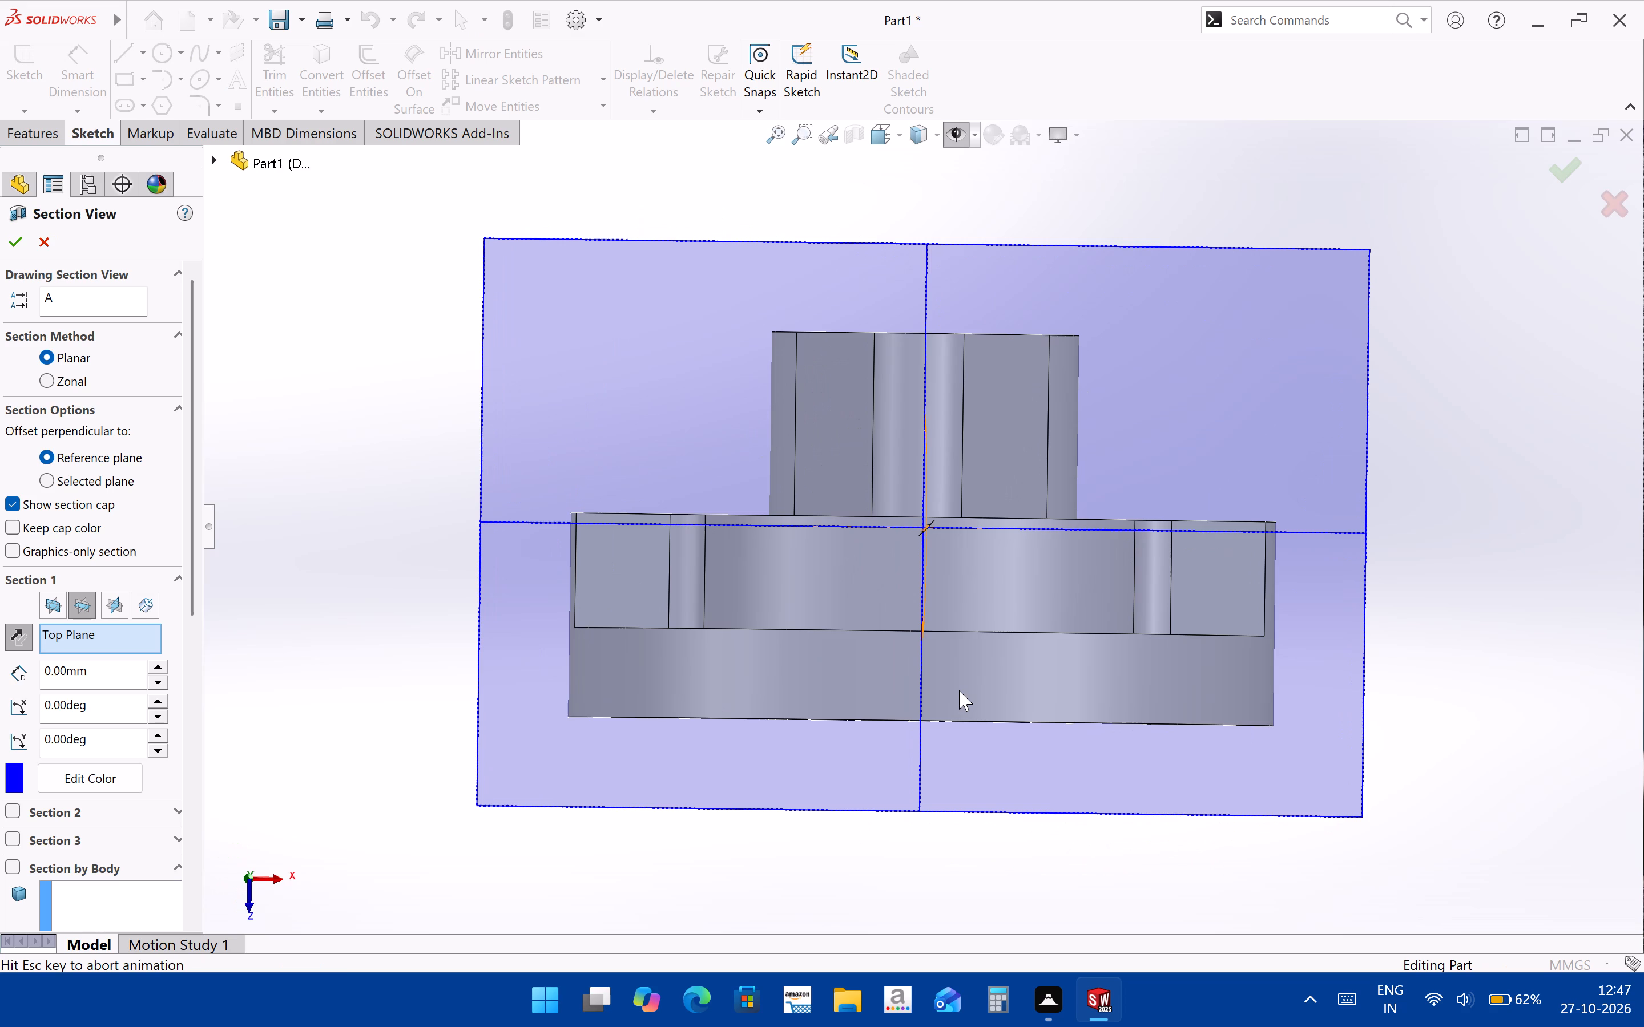
key(ctrl+8)
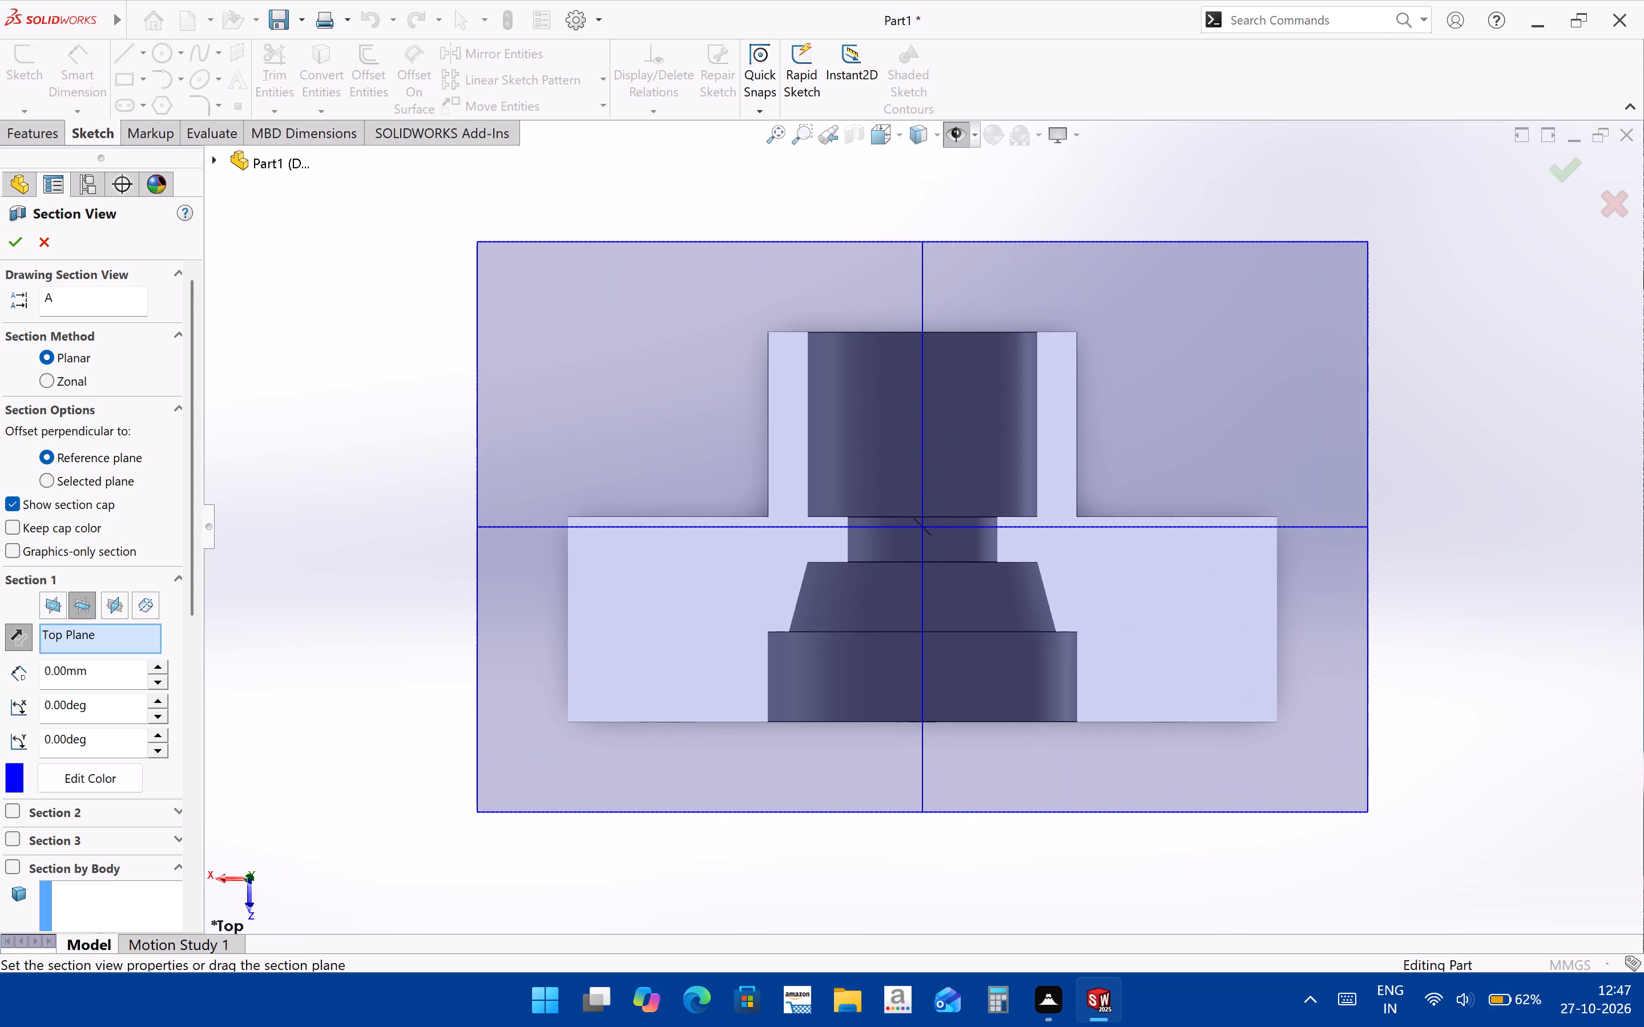
click(1553, 160)
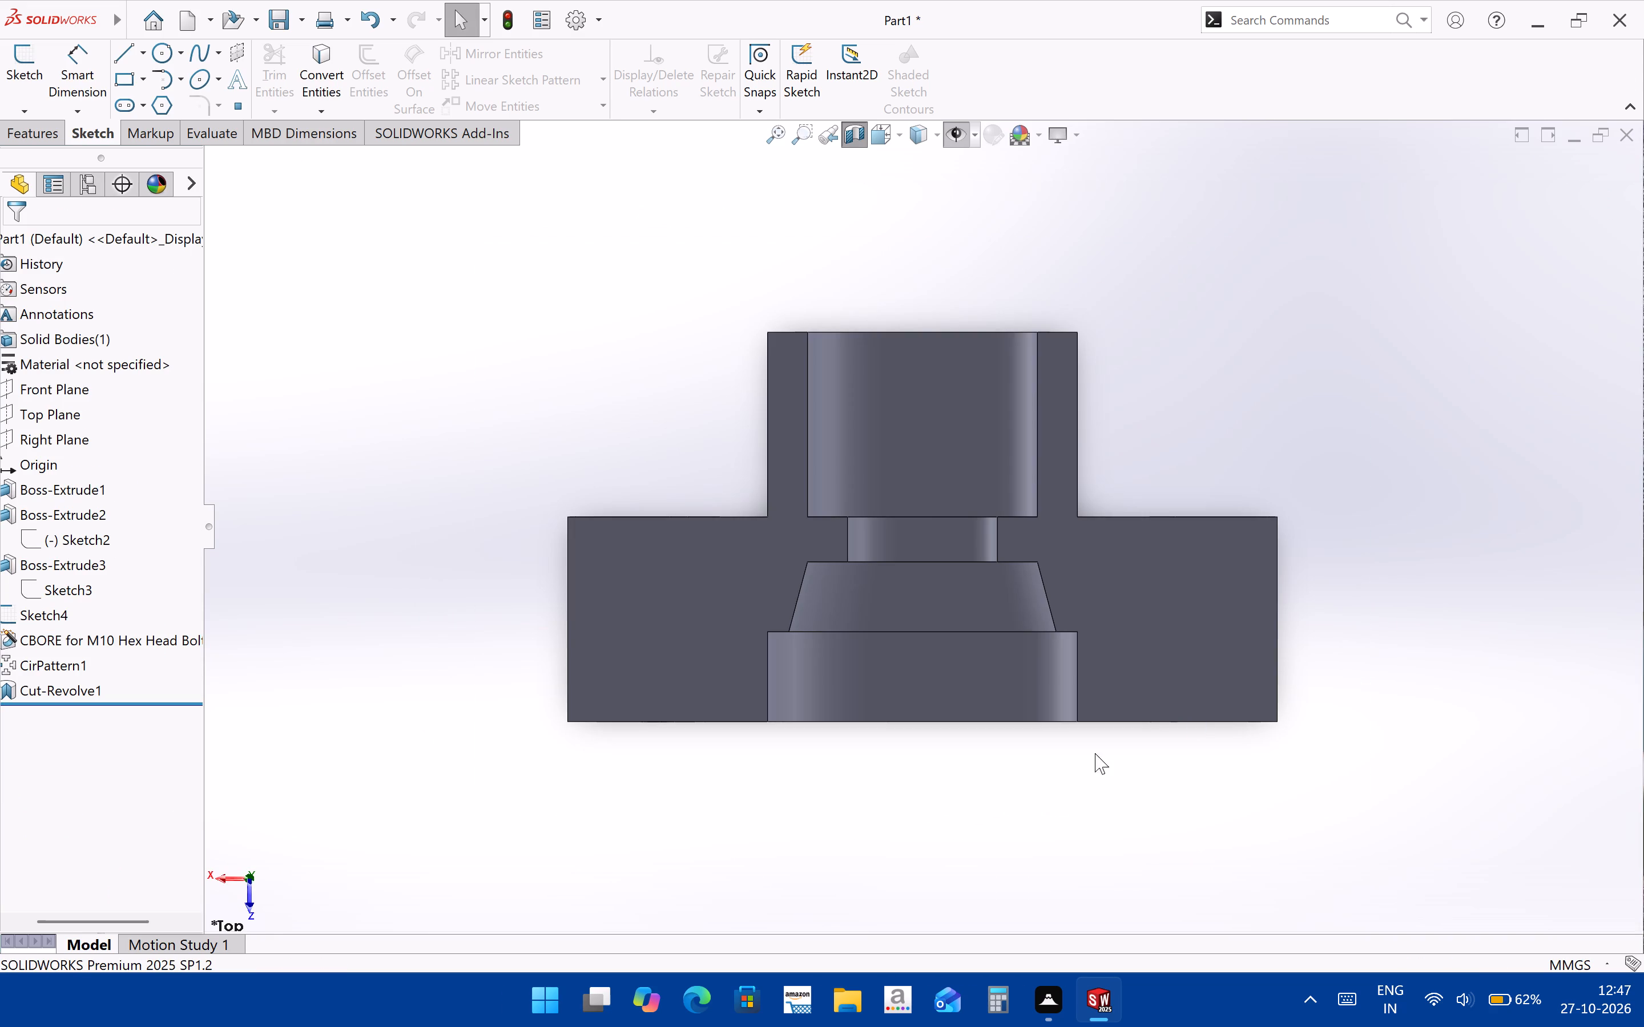
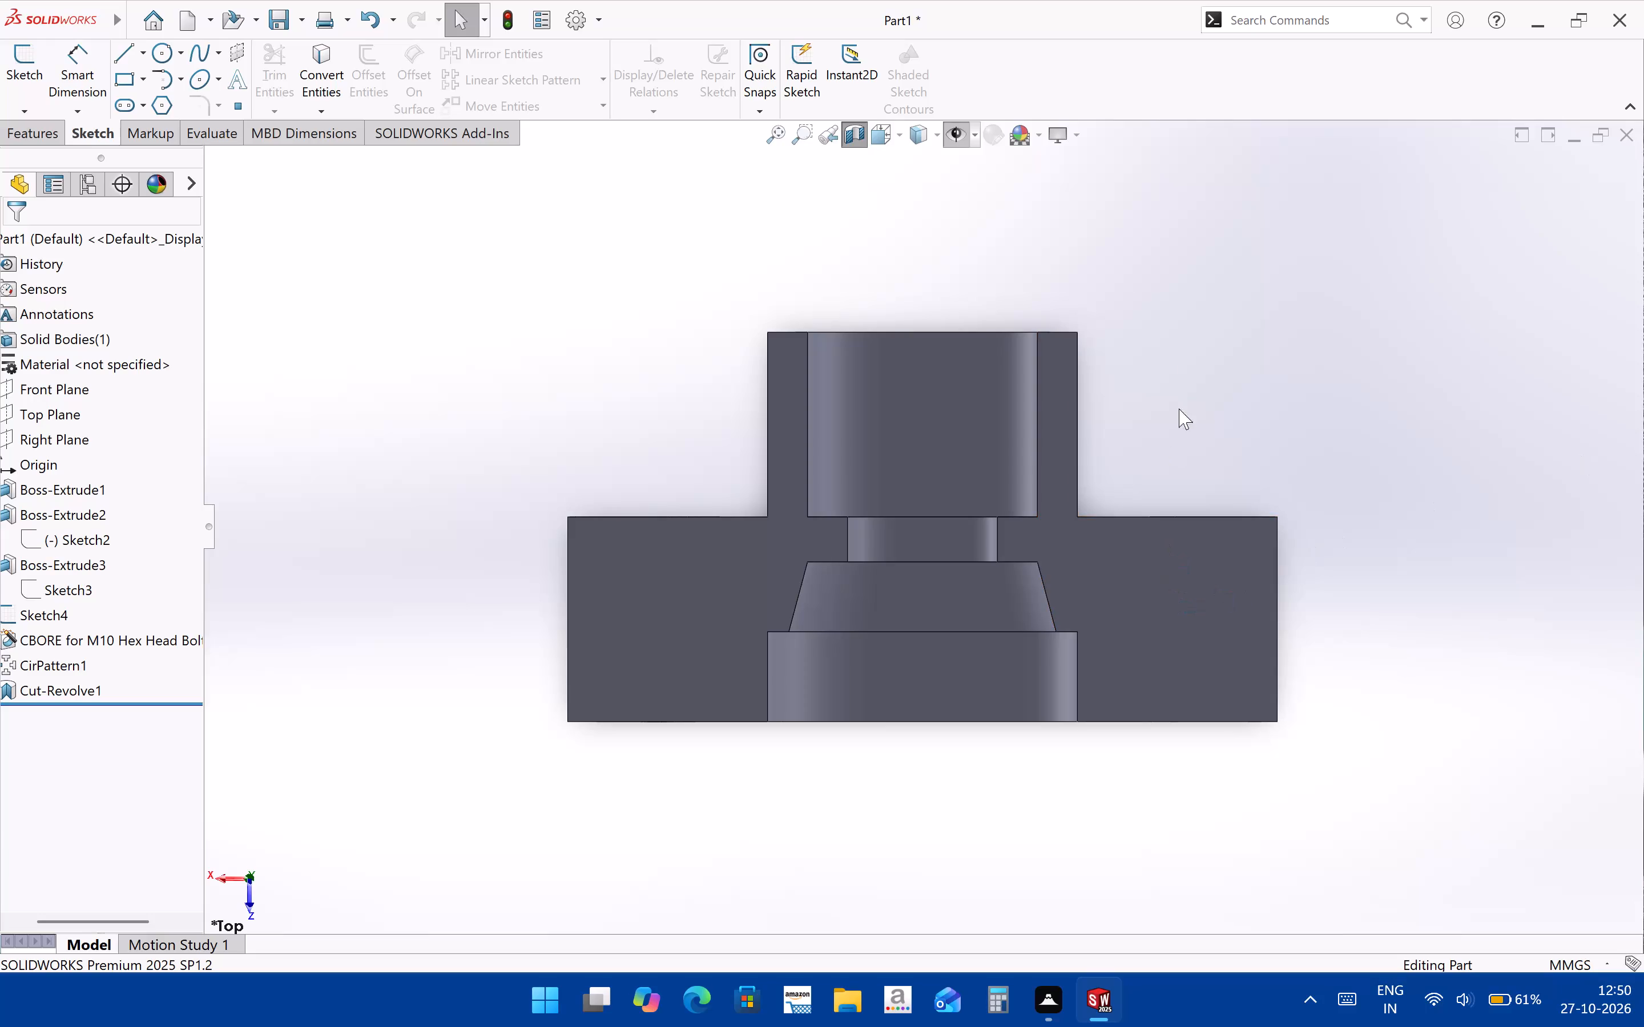
Turn off the section view and examine the whole flanged part and its lugs from several angles.
click(842, 136)
middle_drag(1215, 616, 1046, 742)
scroll(1215, 616, down, 1)
click(1014, 739)
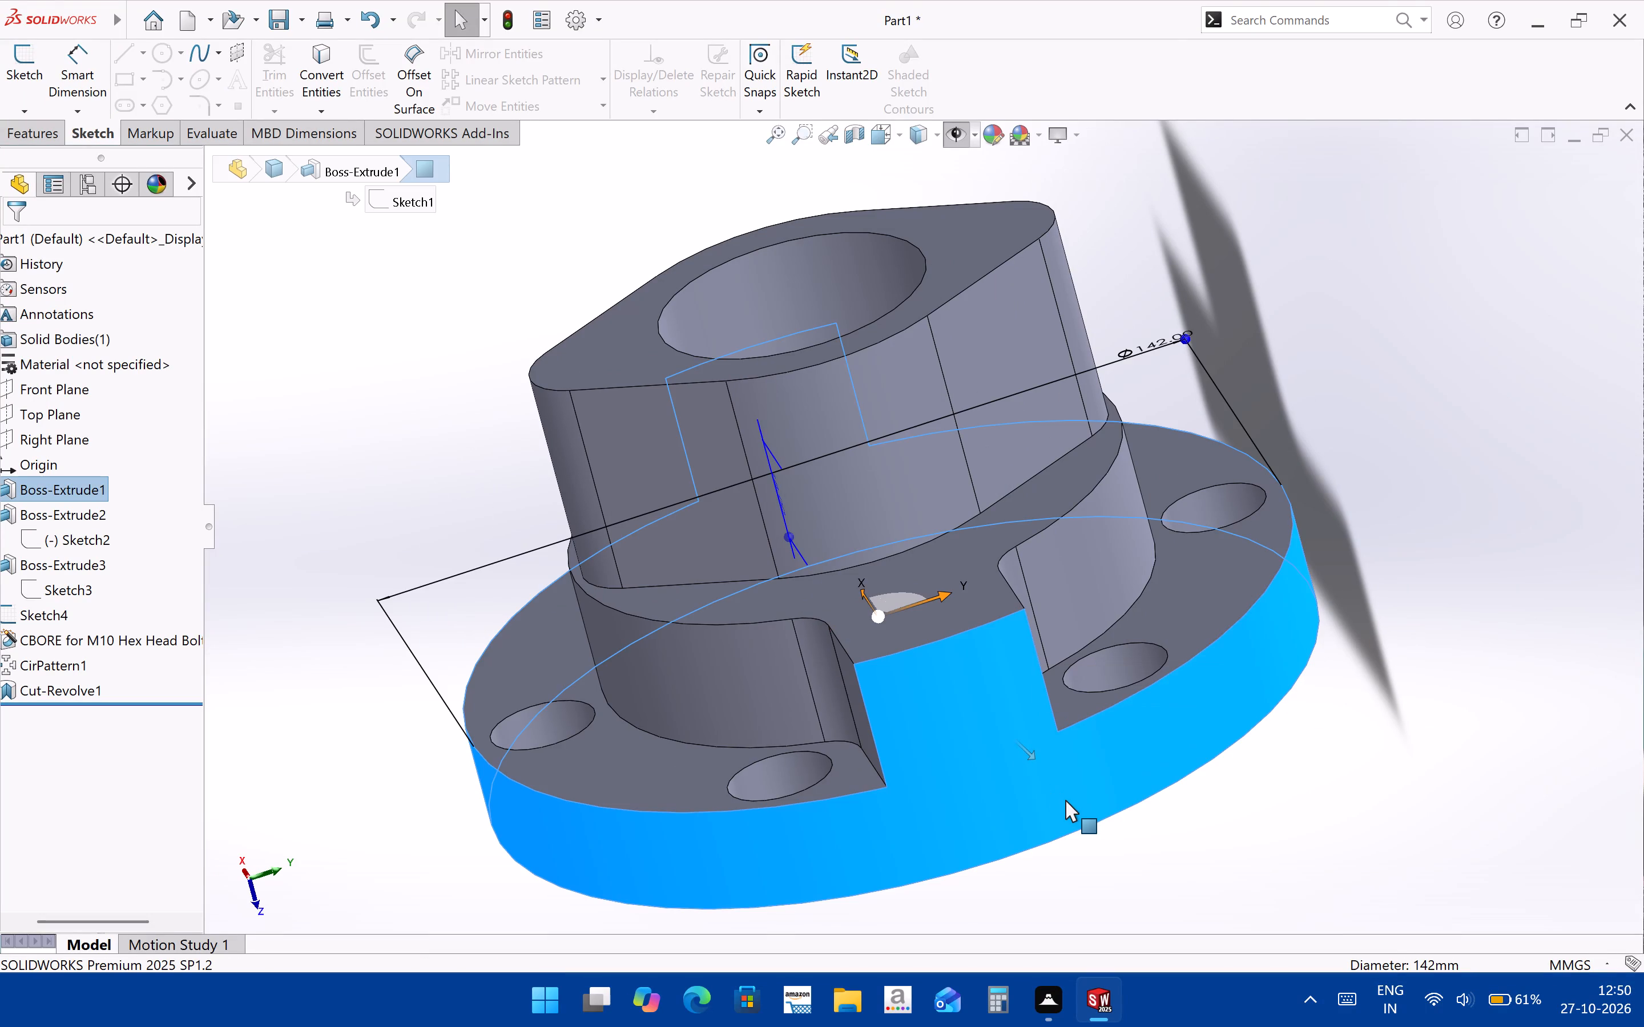
middle_drag(1065, 803, 1062, 822)
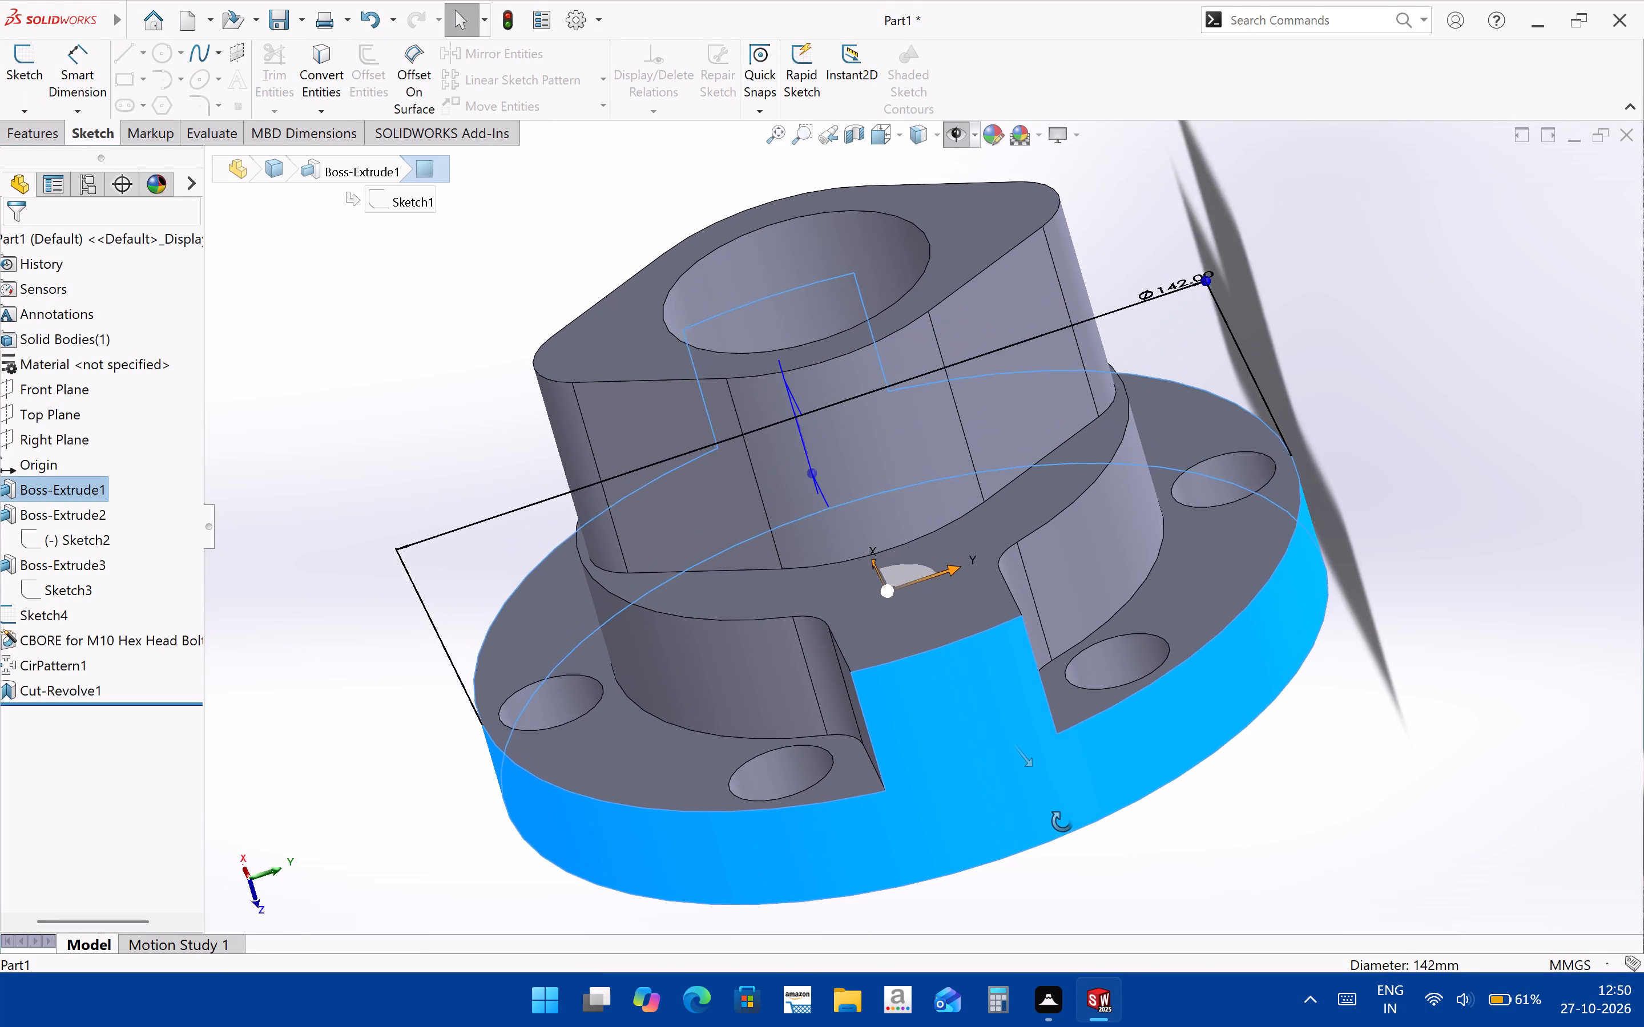
middle_drag(1062, 822, 1131, 893)
scroll(1049, 626, up, 4)
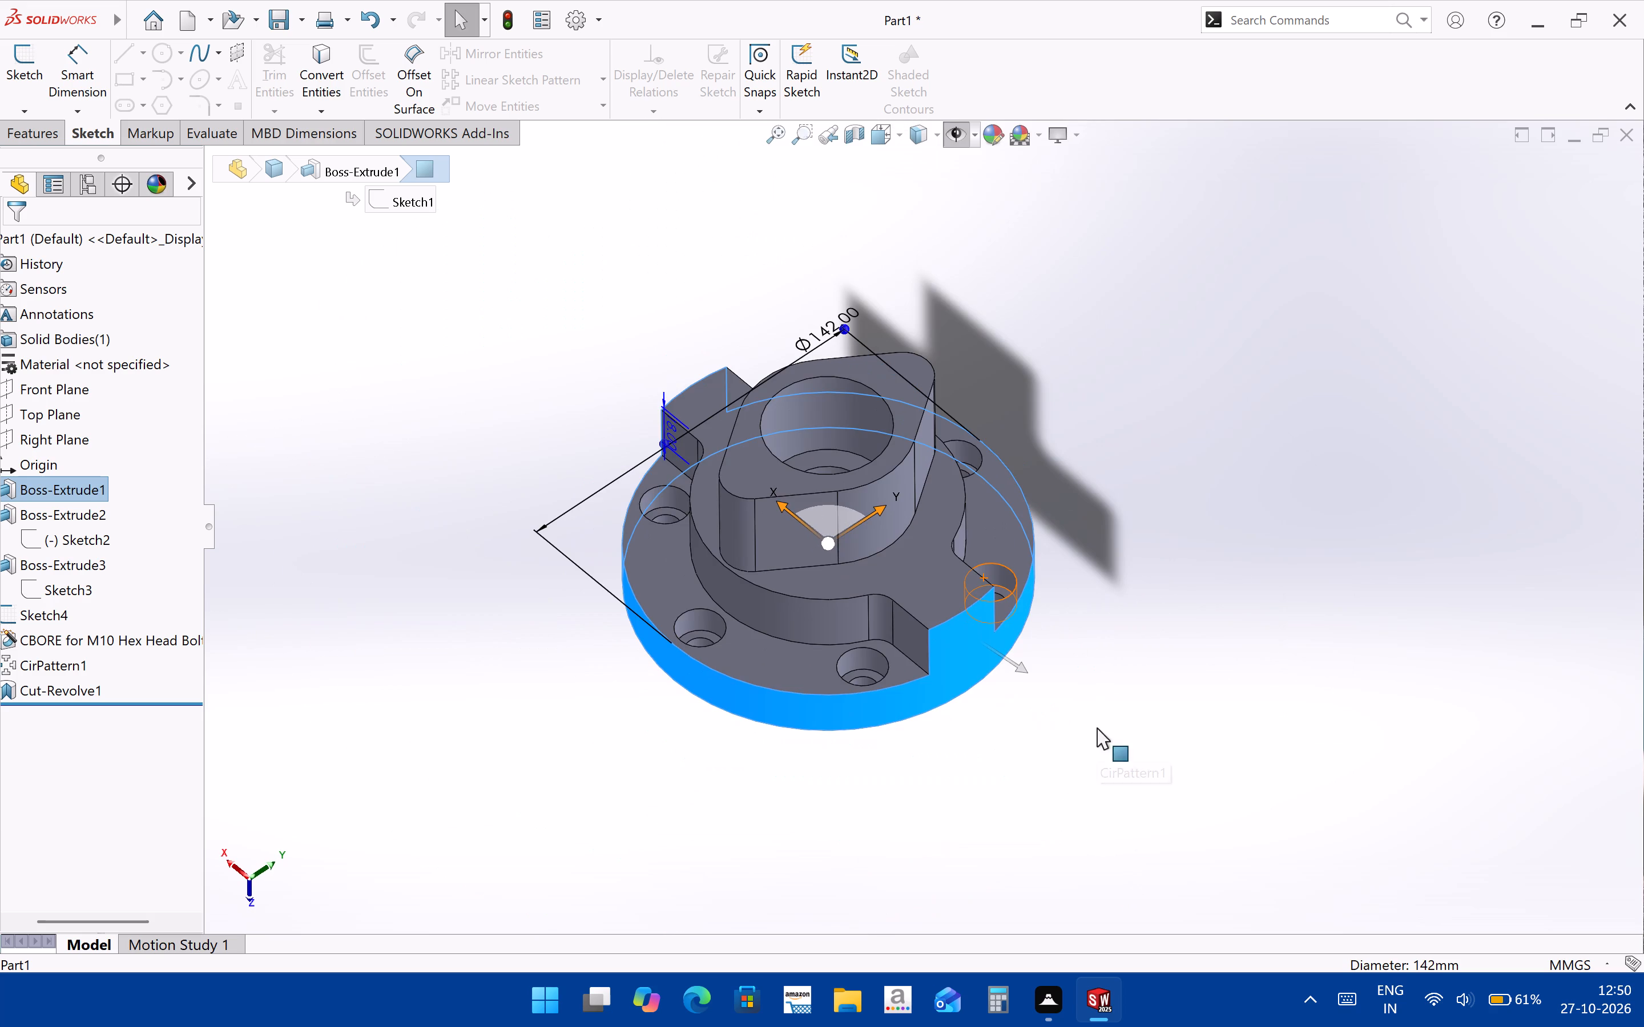
middle_drag(960, 708, 1064, 780)
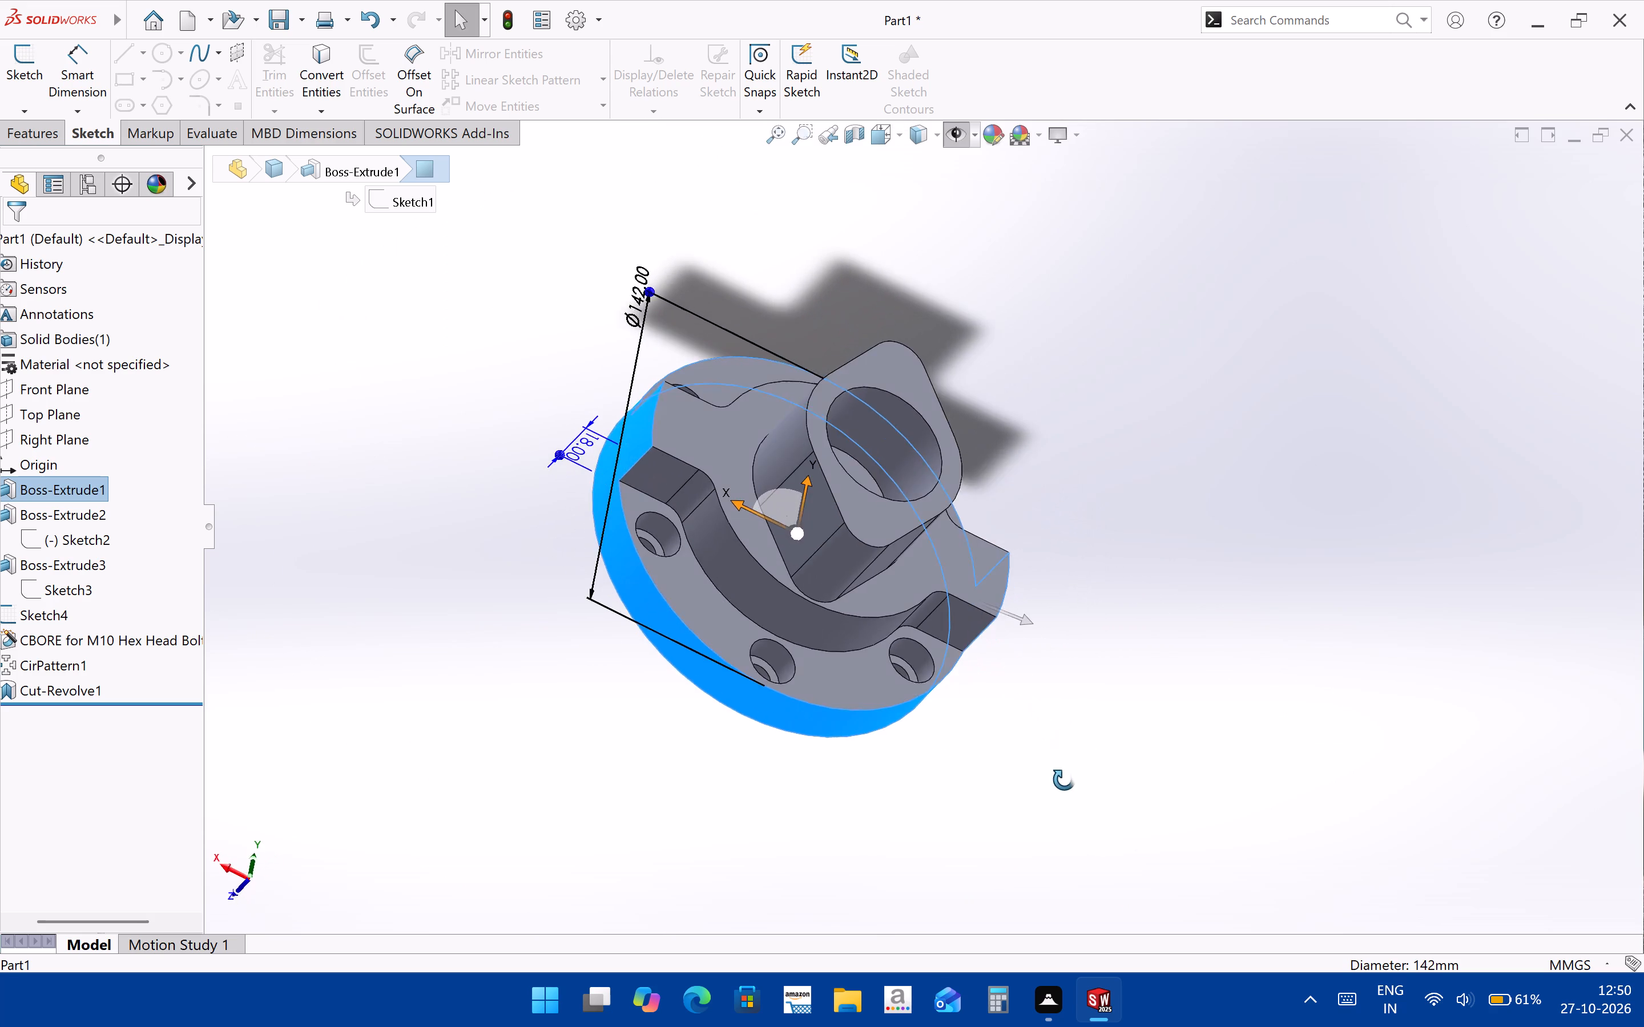
middle_drag(1064, 780, 977, 815)
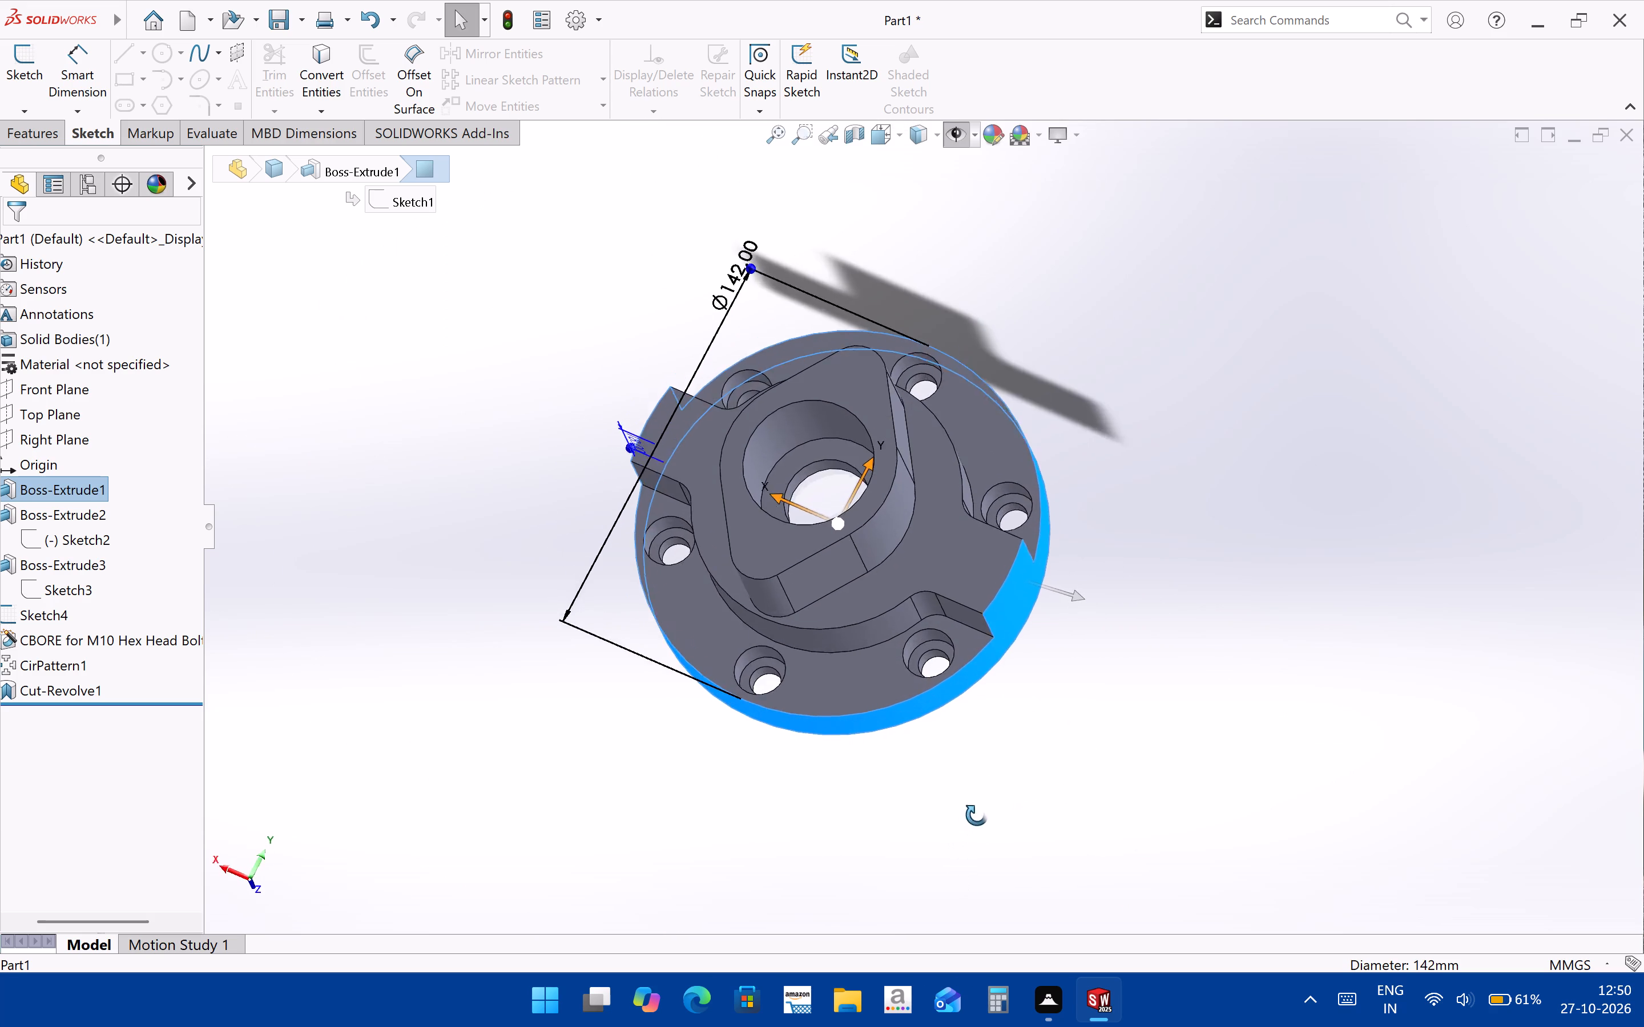
middle_drag(977, 815, 1252, 817)
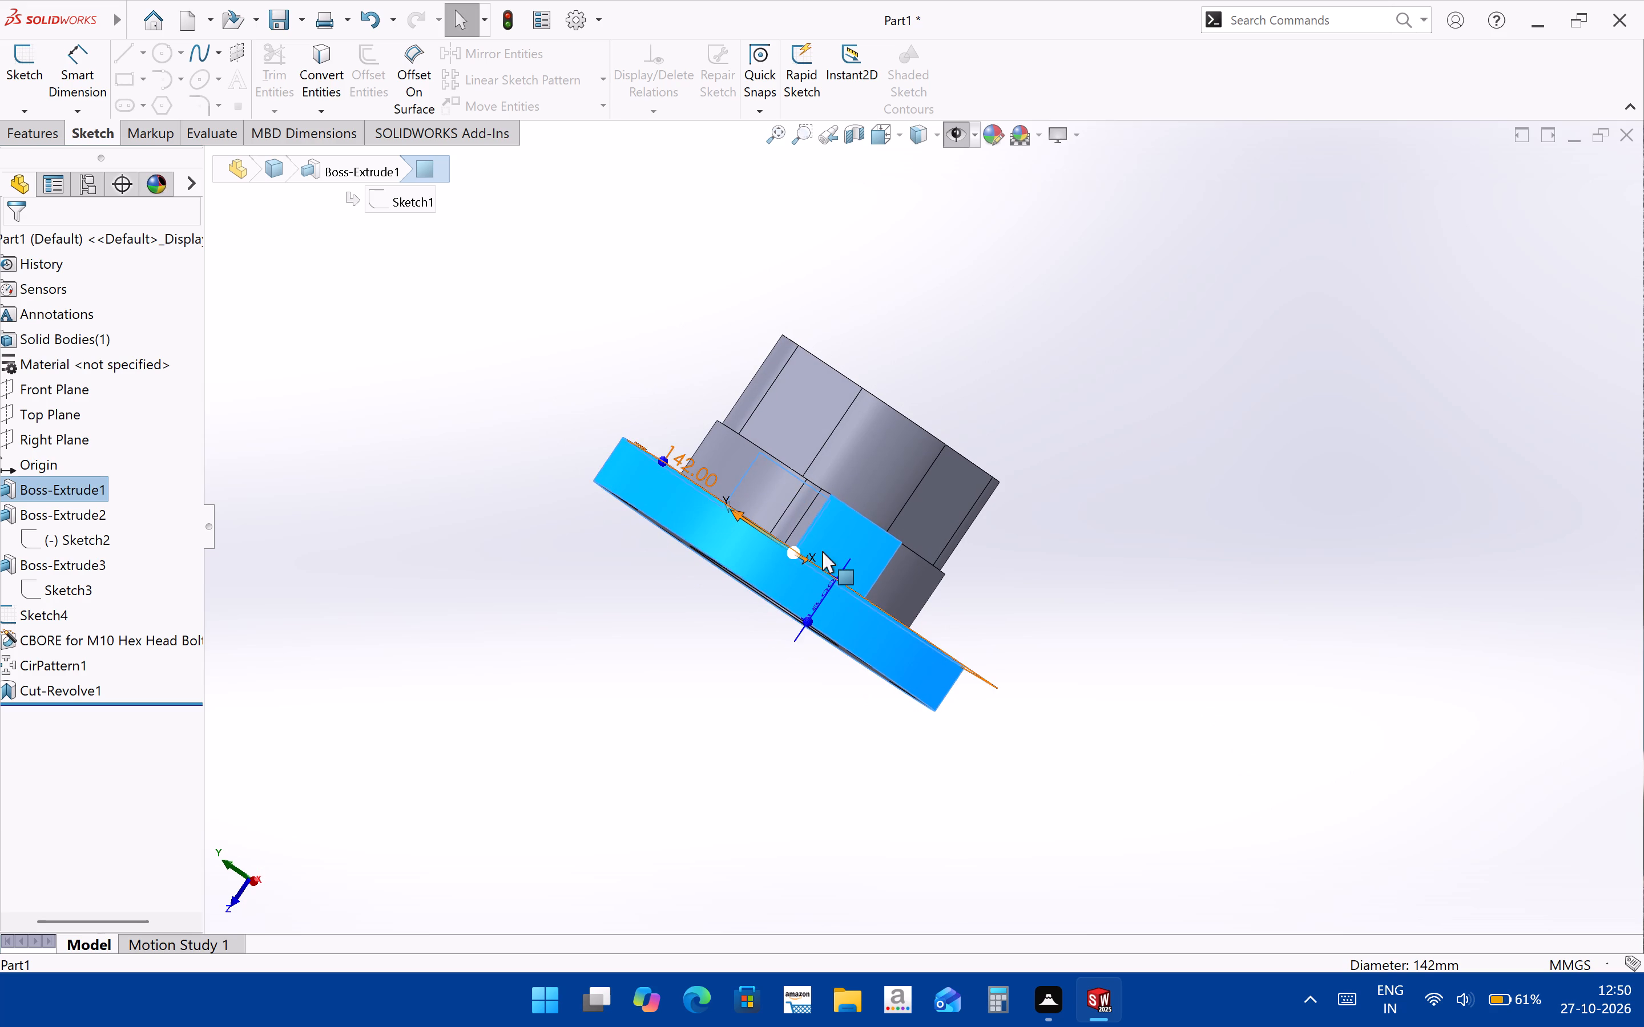
Start a Hole Wizard hole on the 142 mm flange's outer side face, using the tapered tap hole type.
click(845, 546)
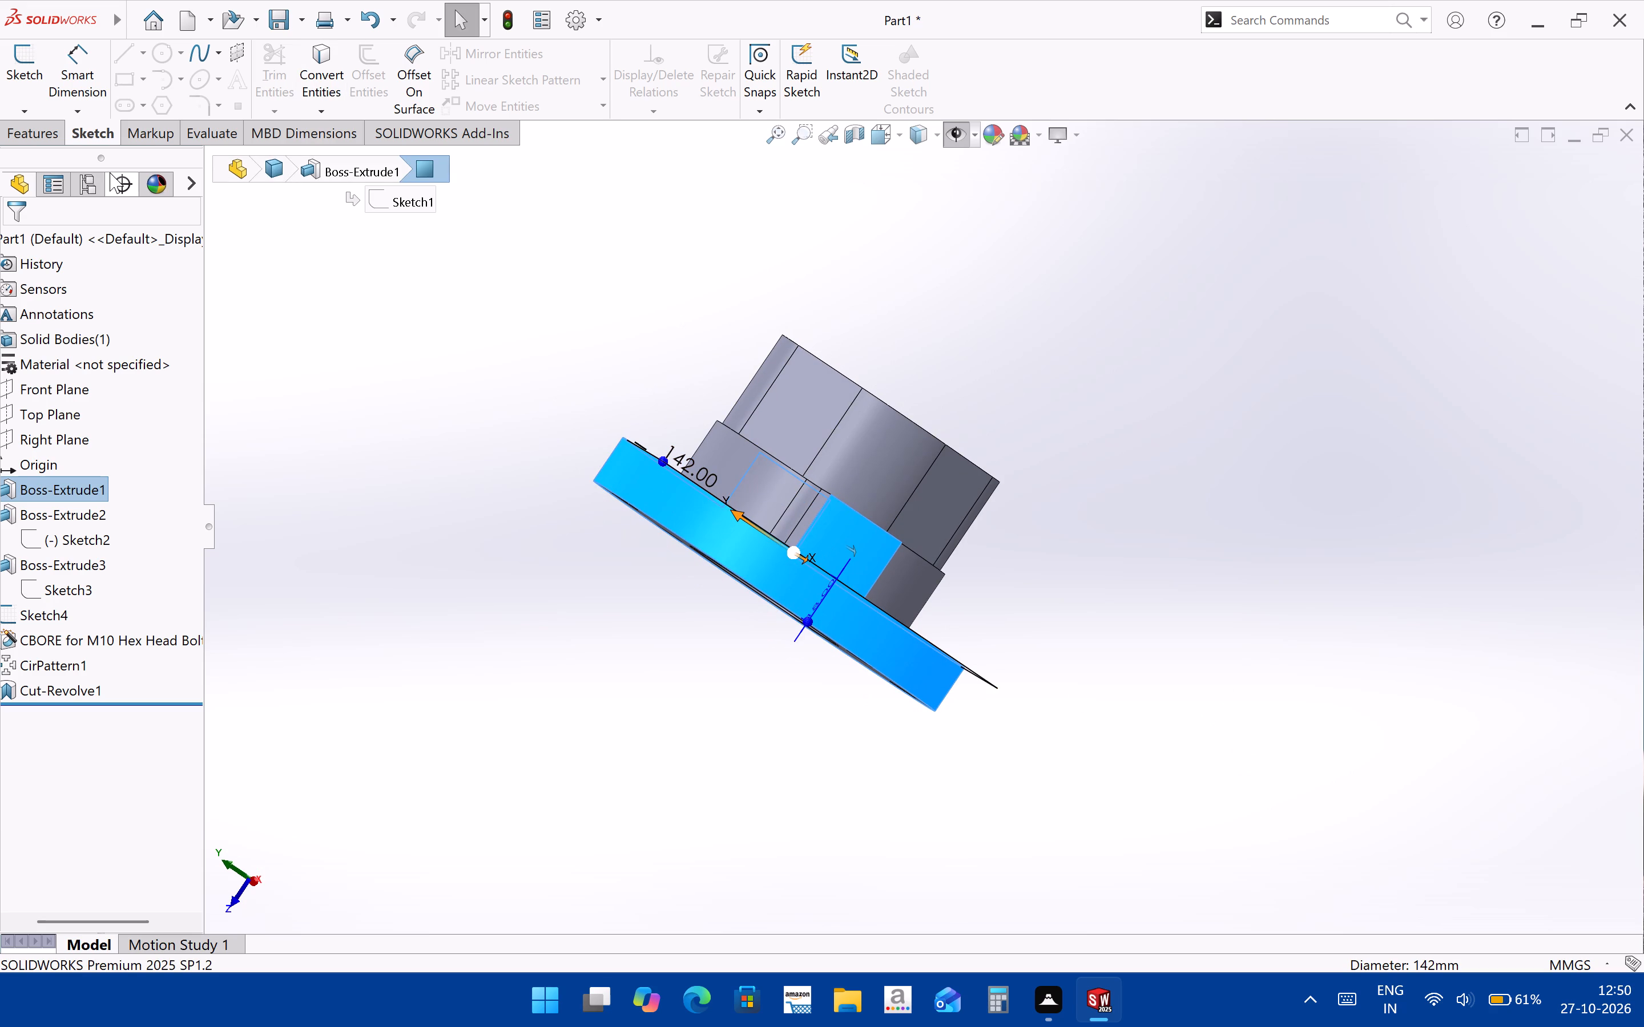
click(61, 141)
click(342, 63)
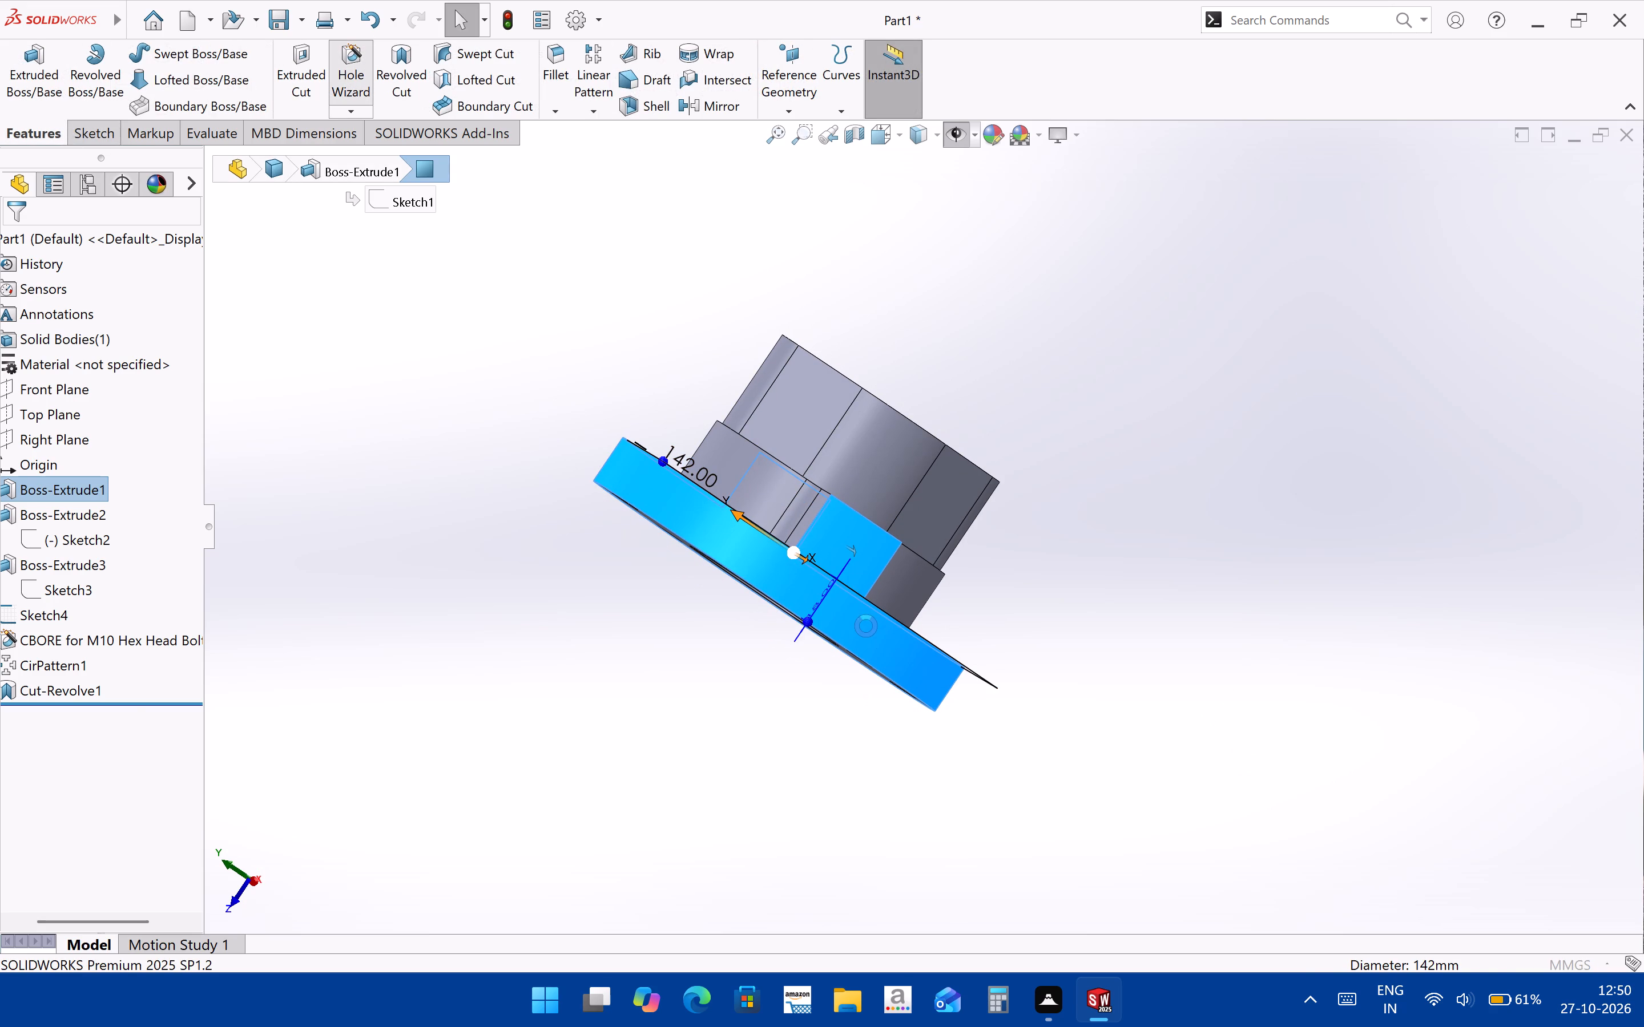
click(833, 580)
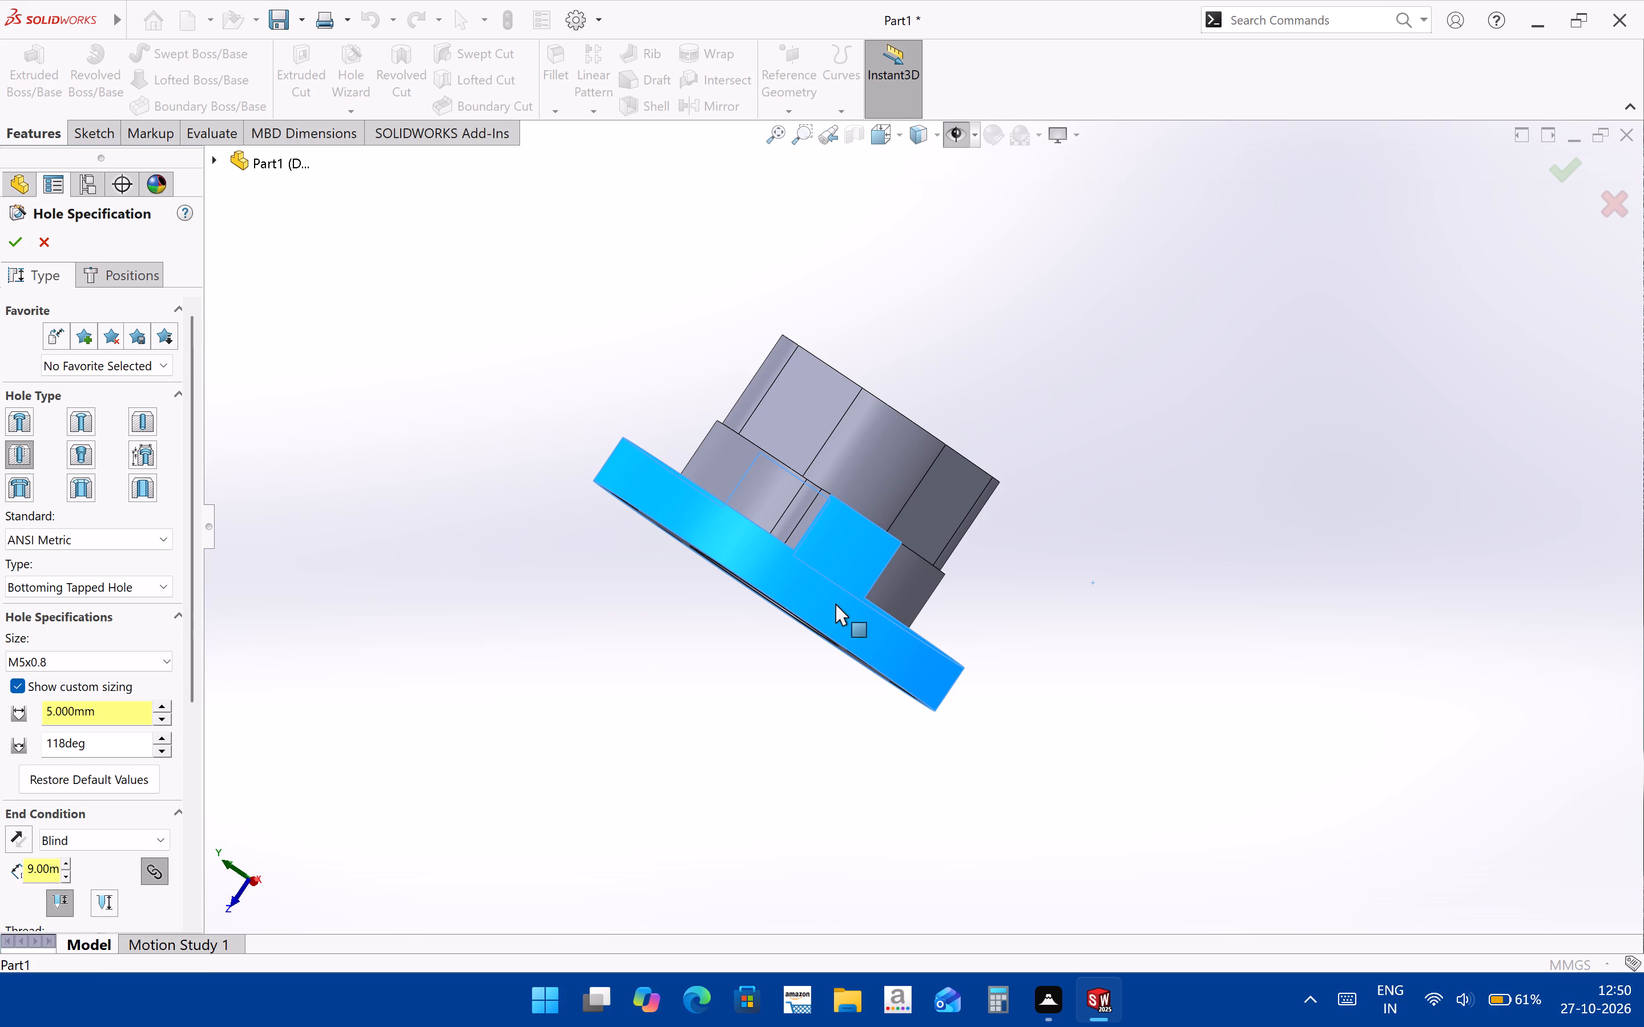
click(841, 579)
middle_drag(832, 625, 802, 816)
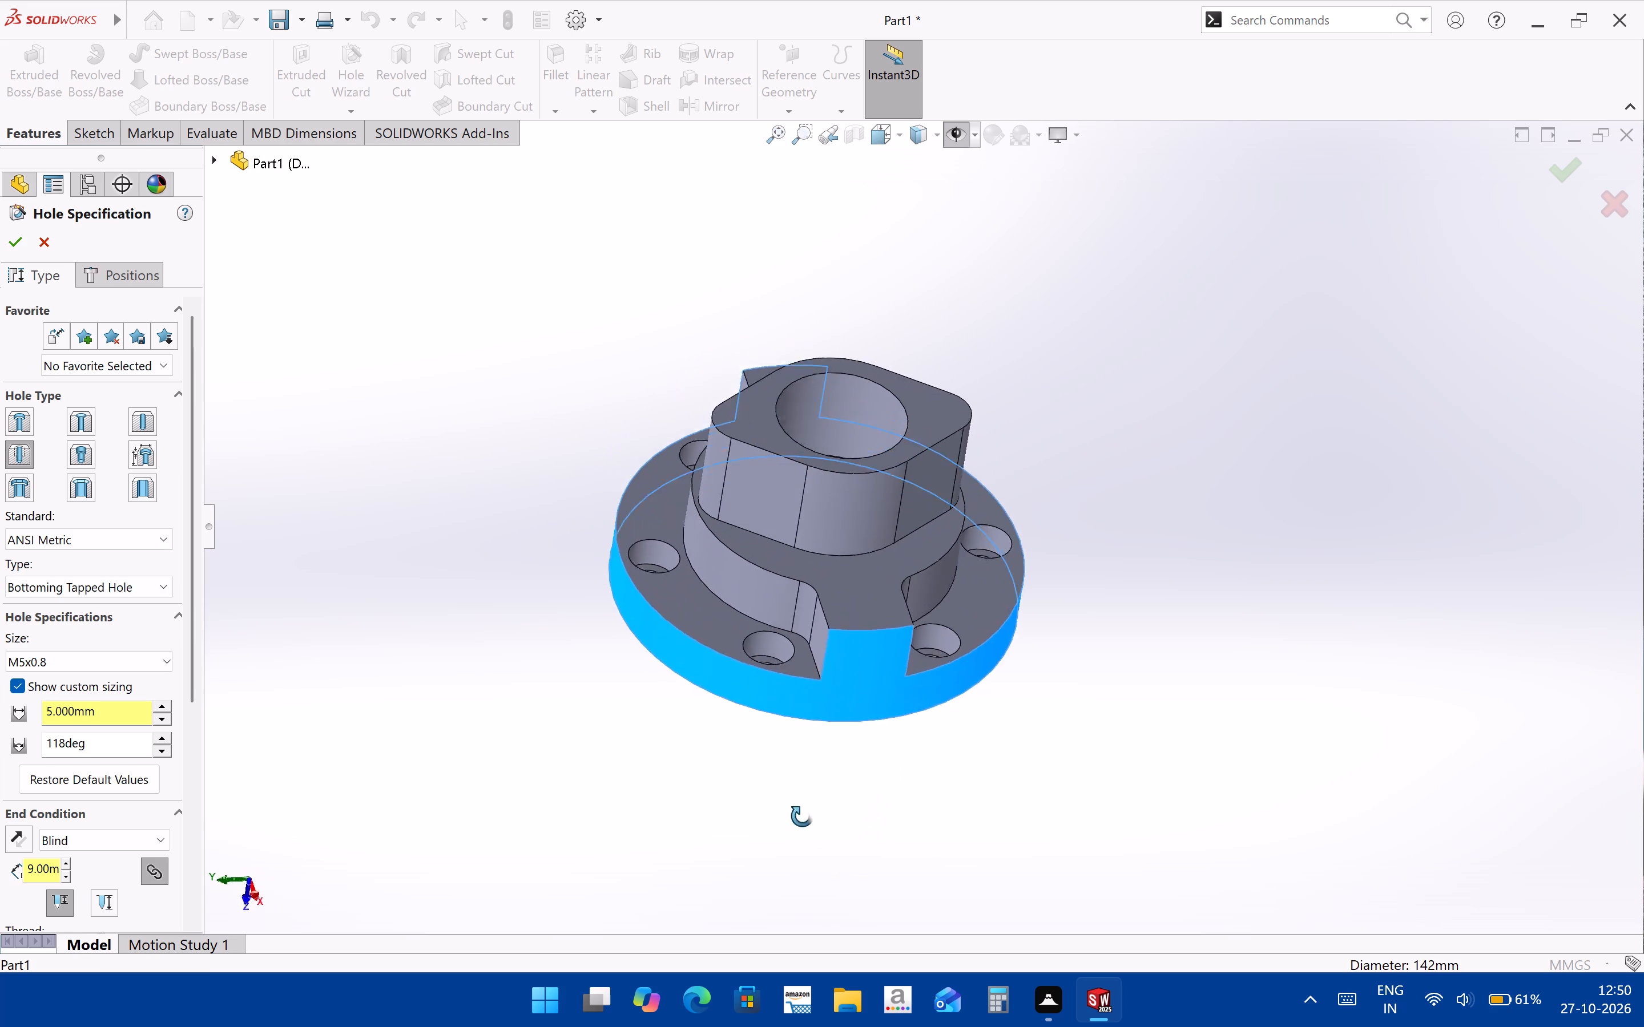
middle_drag(802, 816, 826, 688)
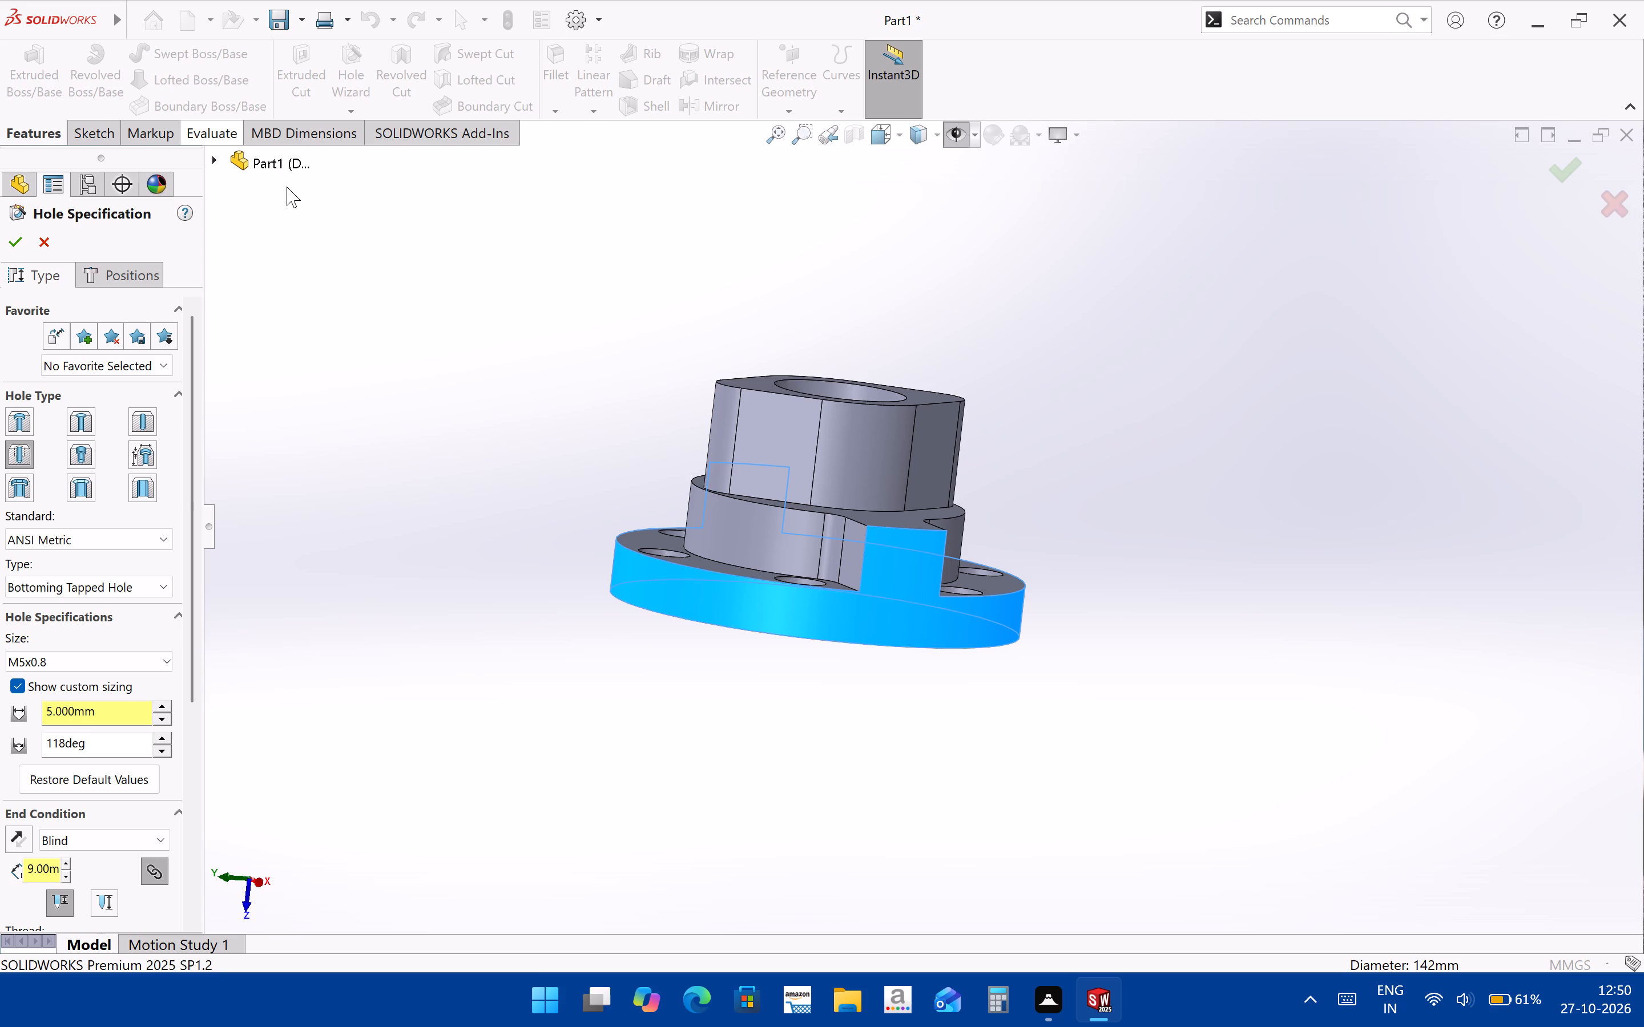
click(79, 454)
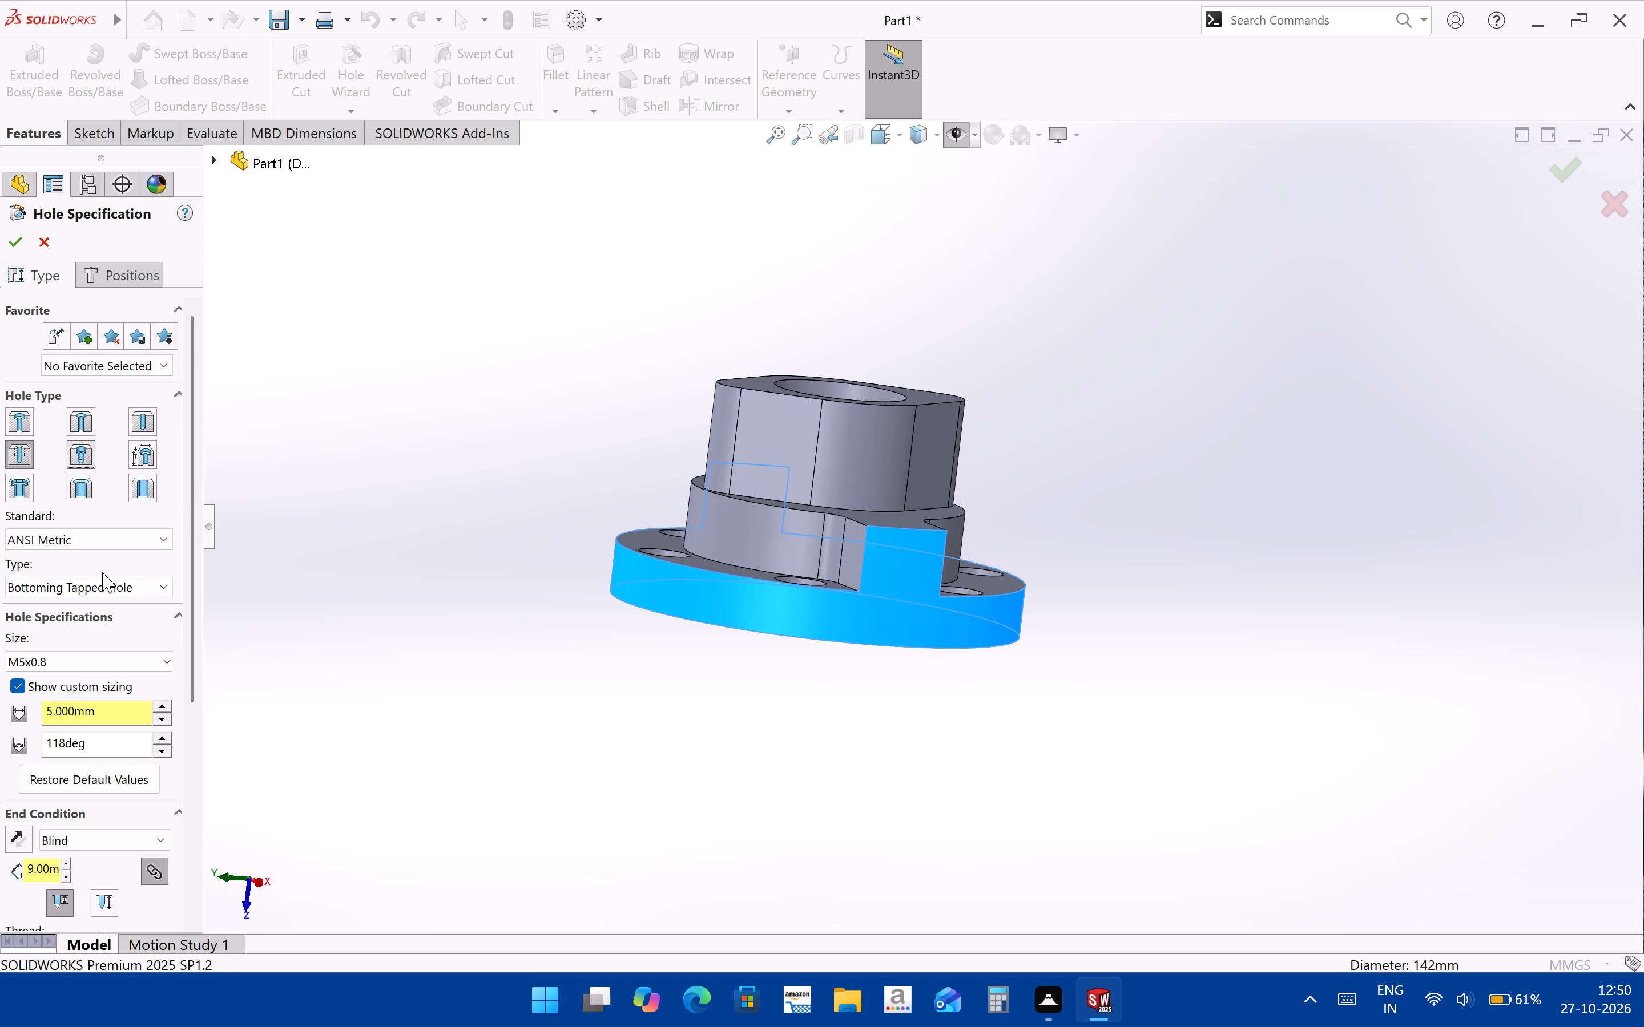
click(675, 435)
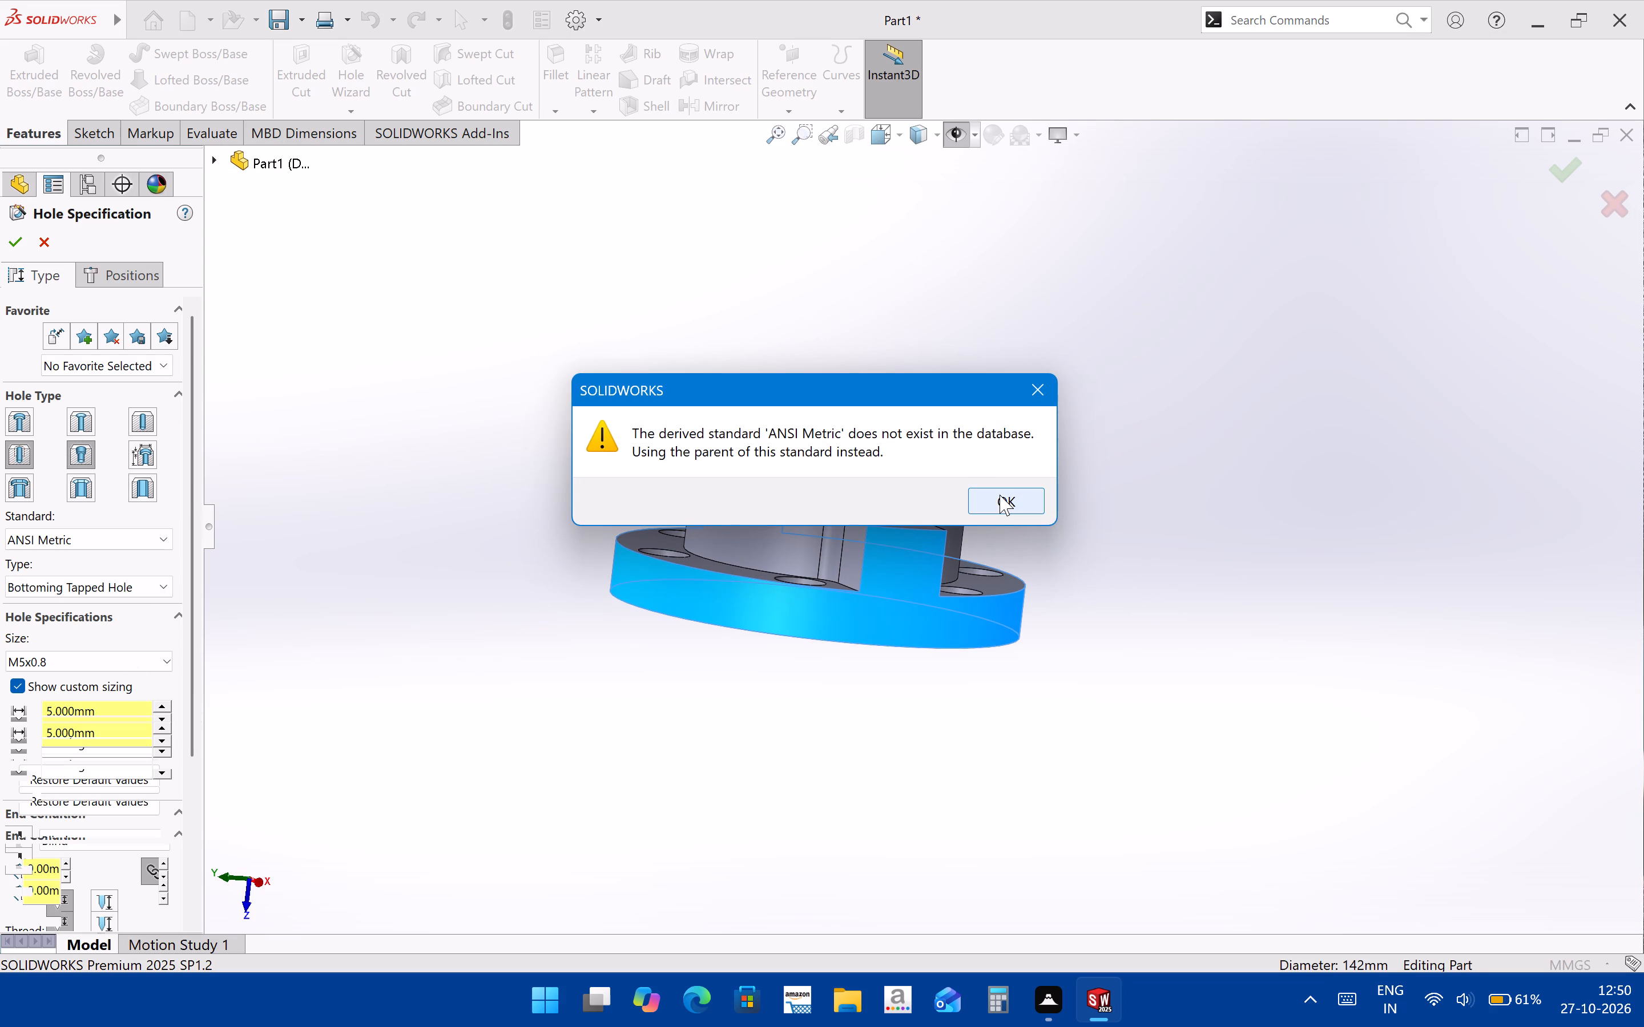
click(1000, 495)
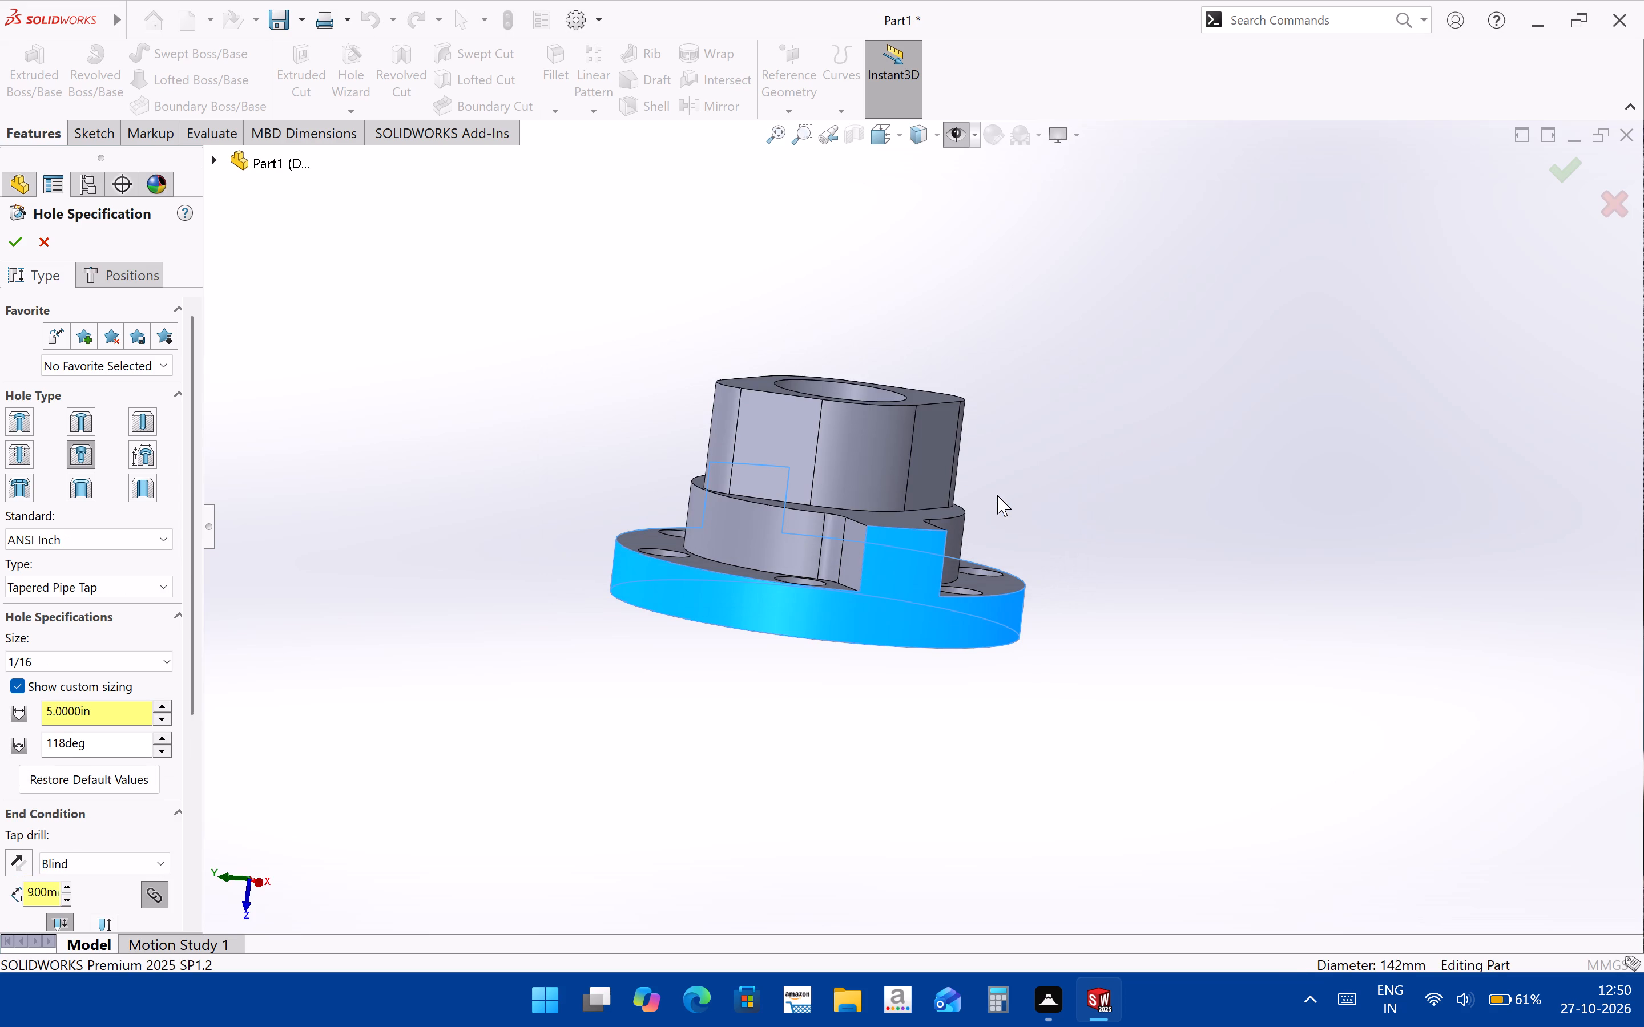
Review the standards, types and sizes offered for the tapered pipe tap and look at the legacy hole option.
click(162, 541)
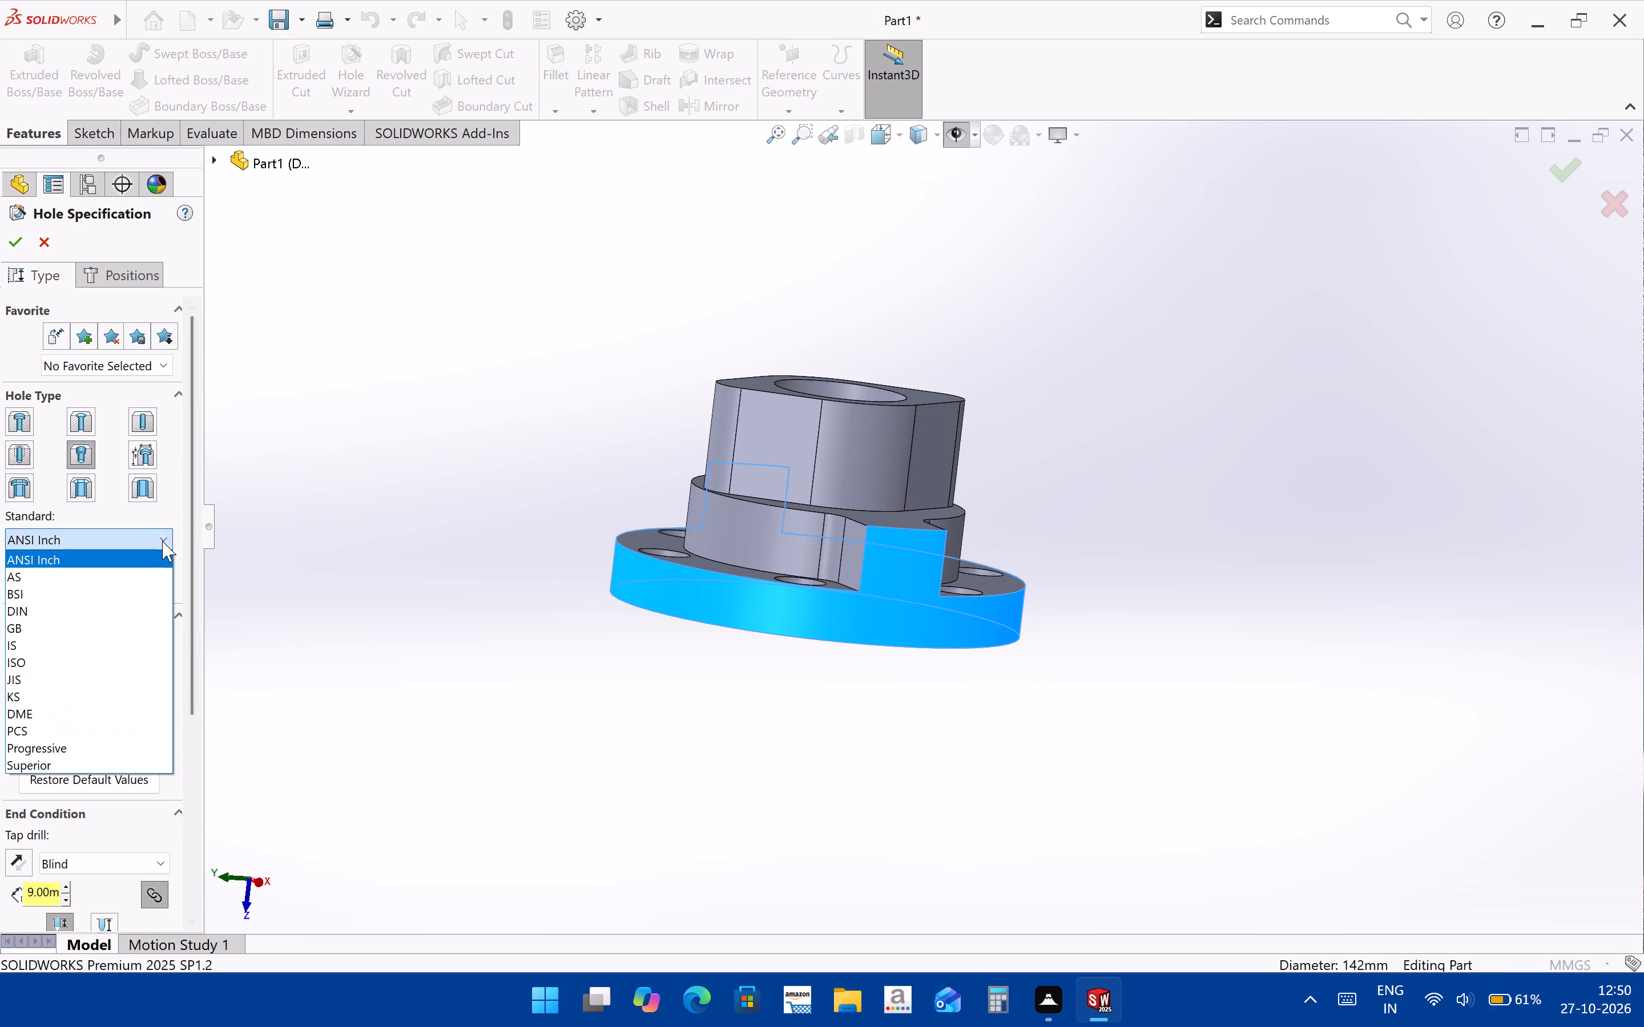
click(162, 541)
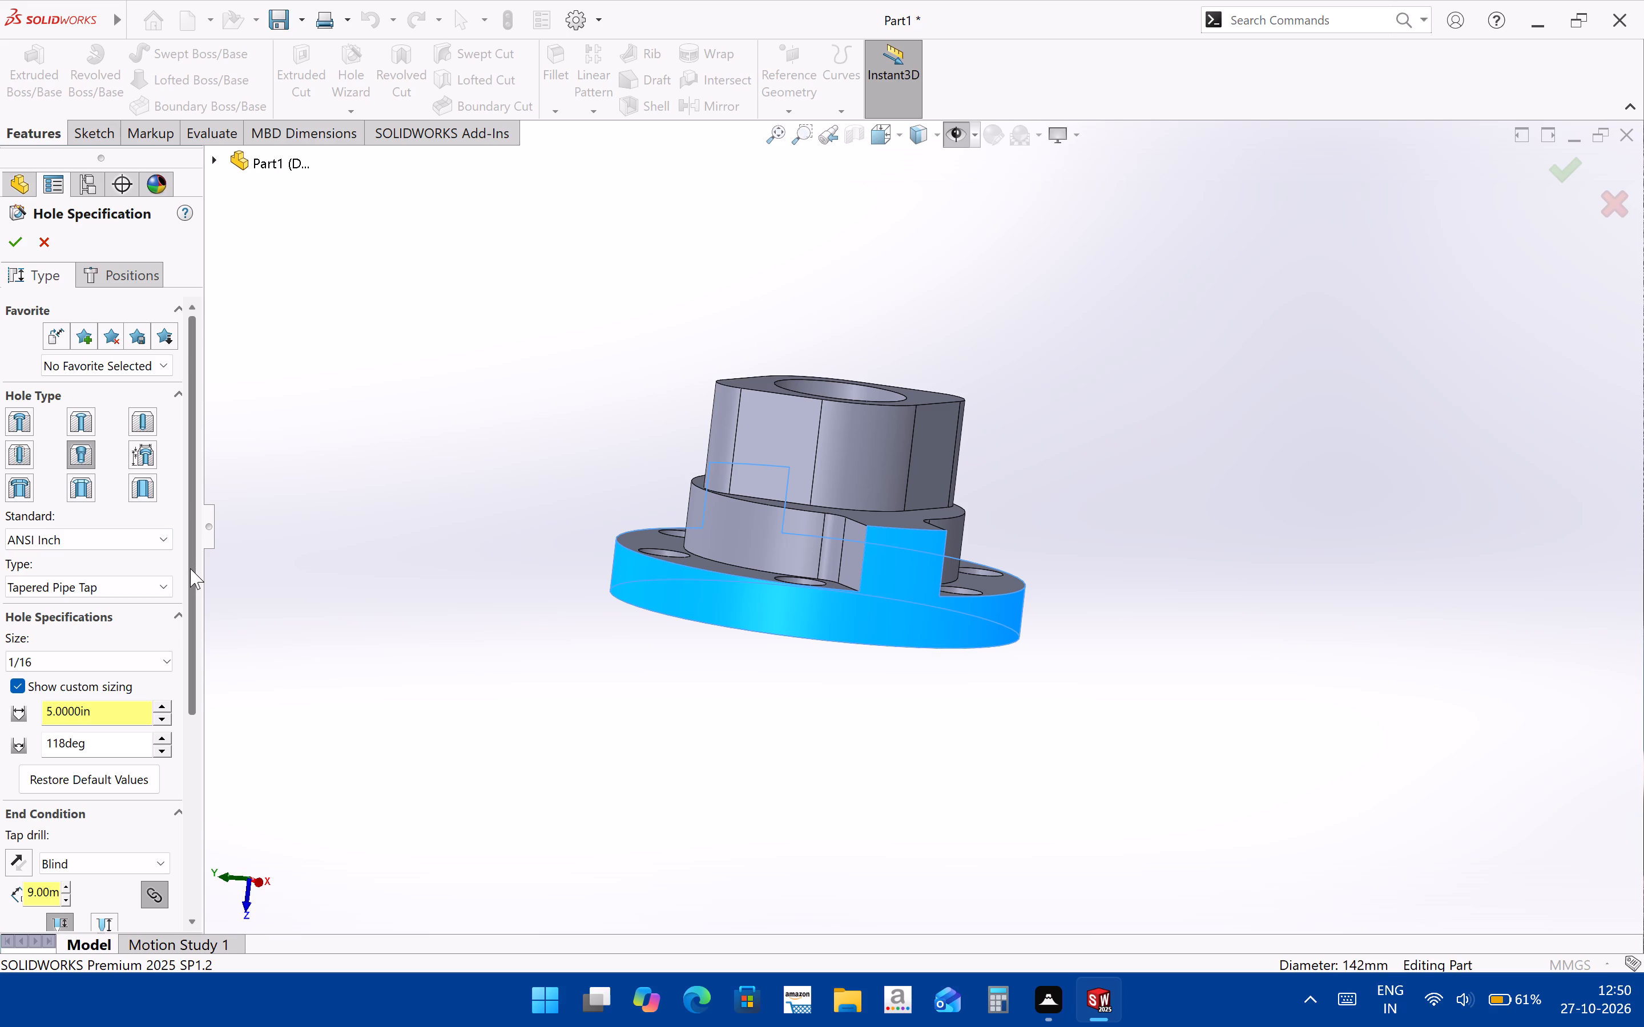
click(147, 579)
click(146, 579)
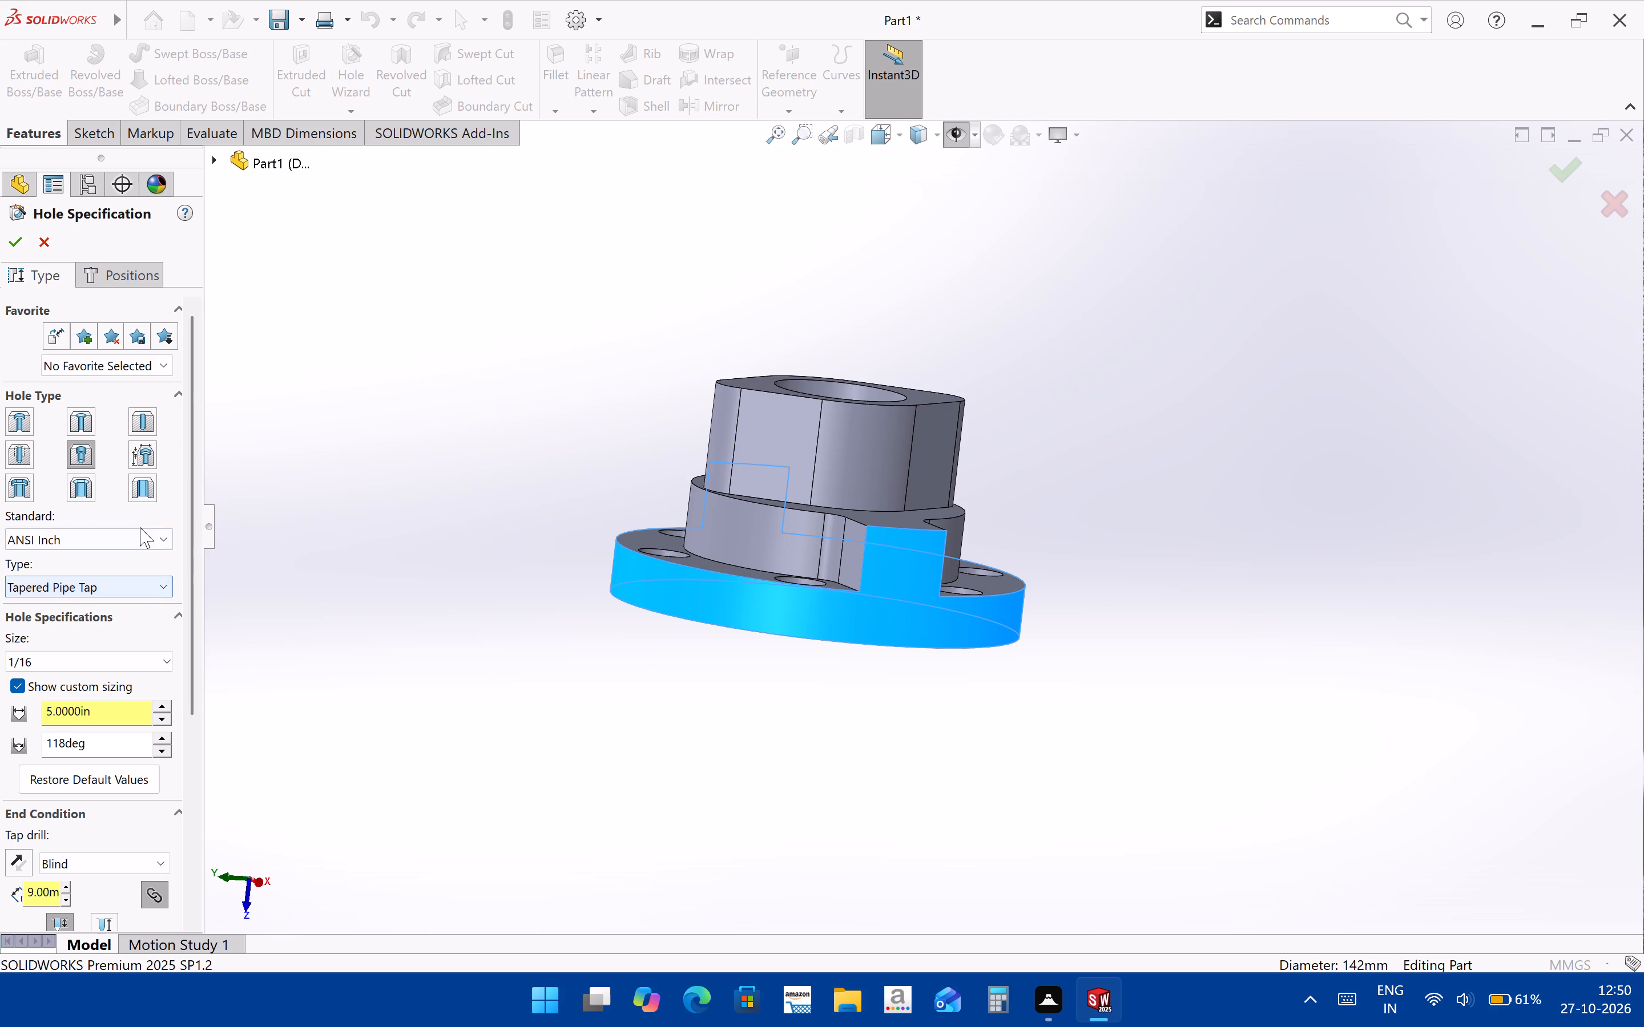
click(140, 527)
click(142, 546)
click(142, 546)
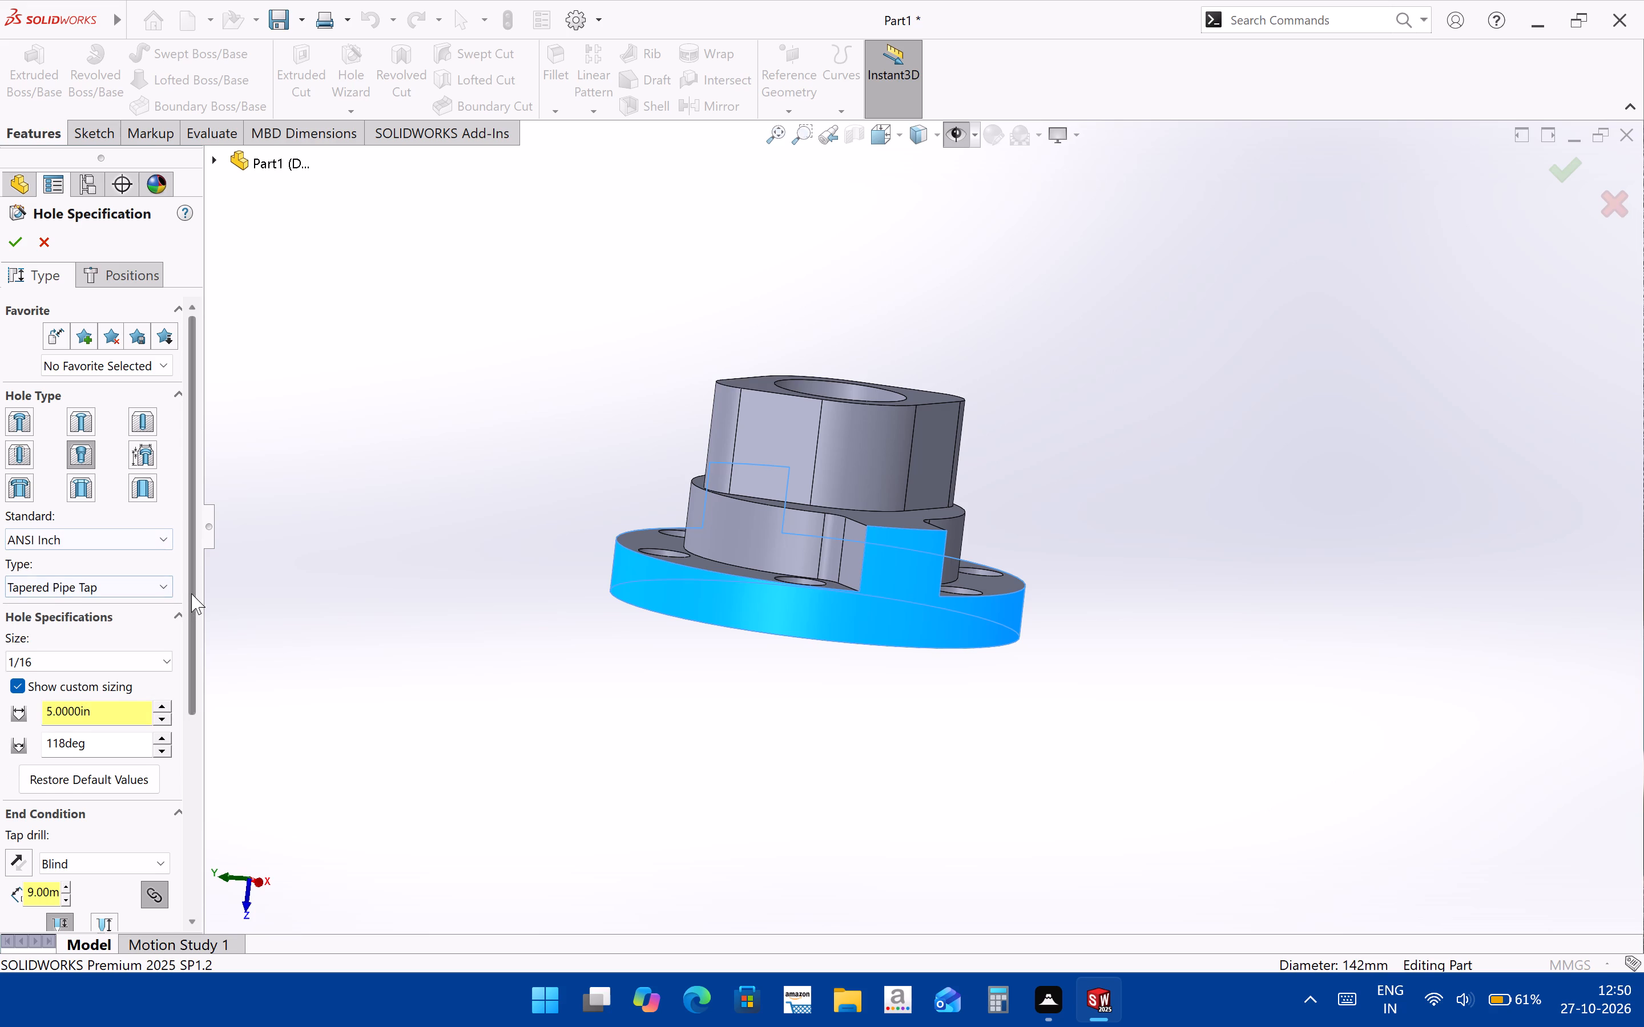
drag(191, 593, 196, 614)
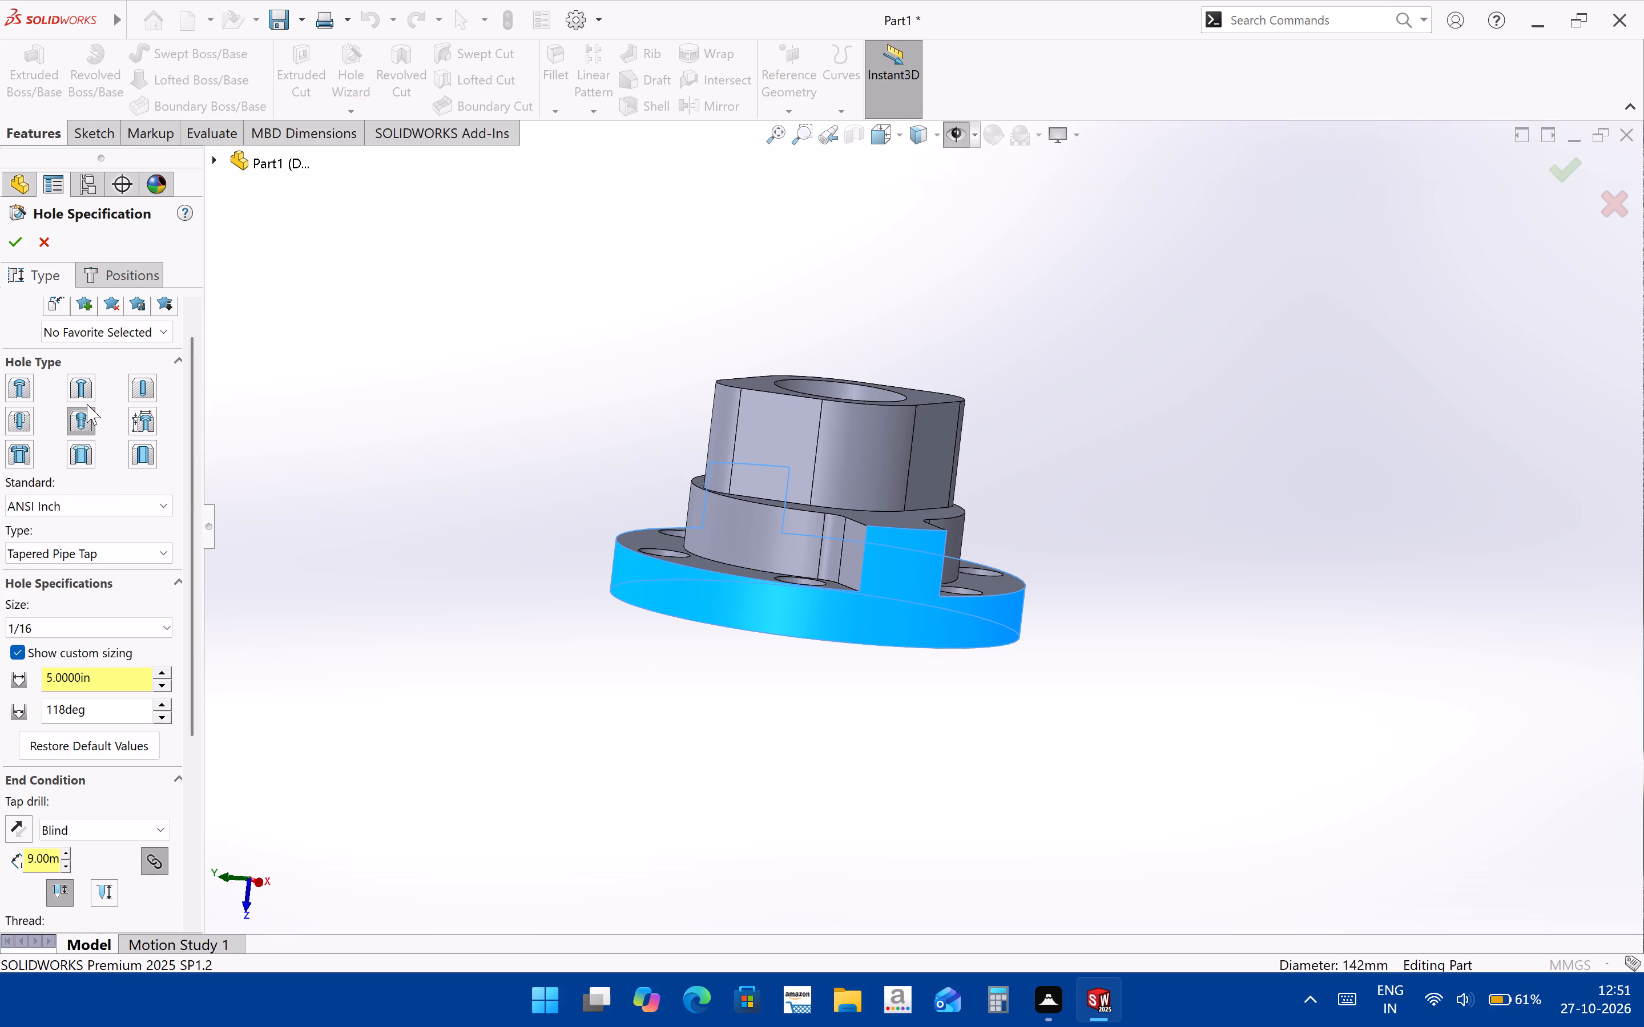
click(87, 628)
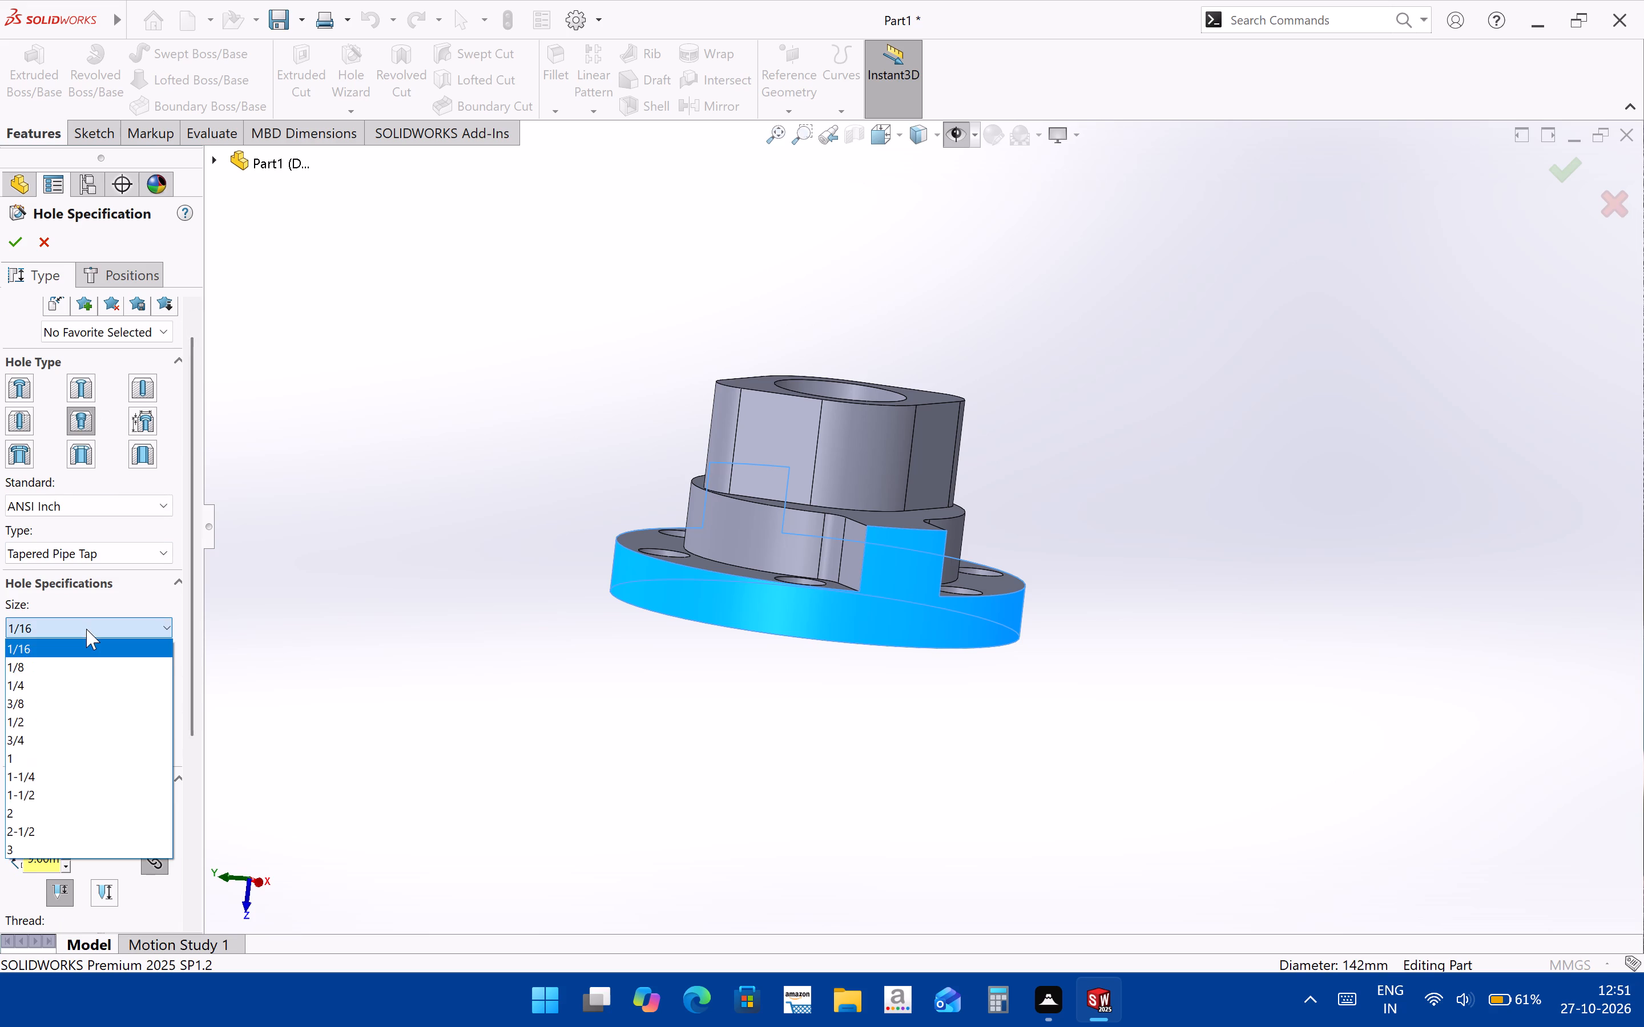
click(86, 629)
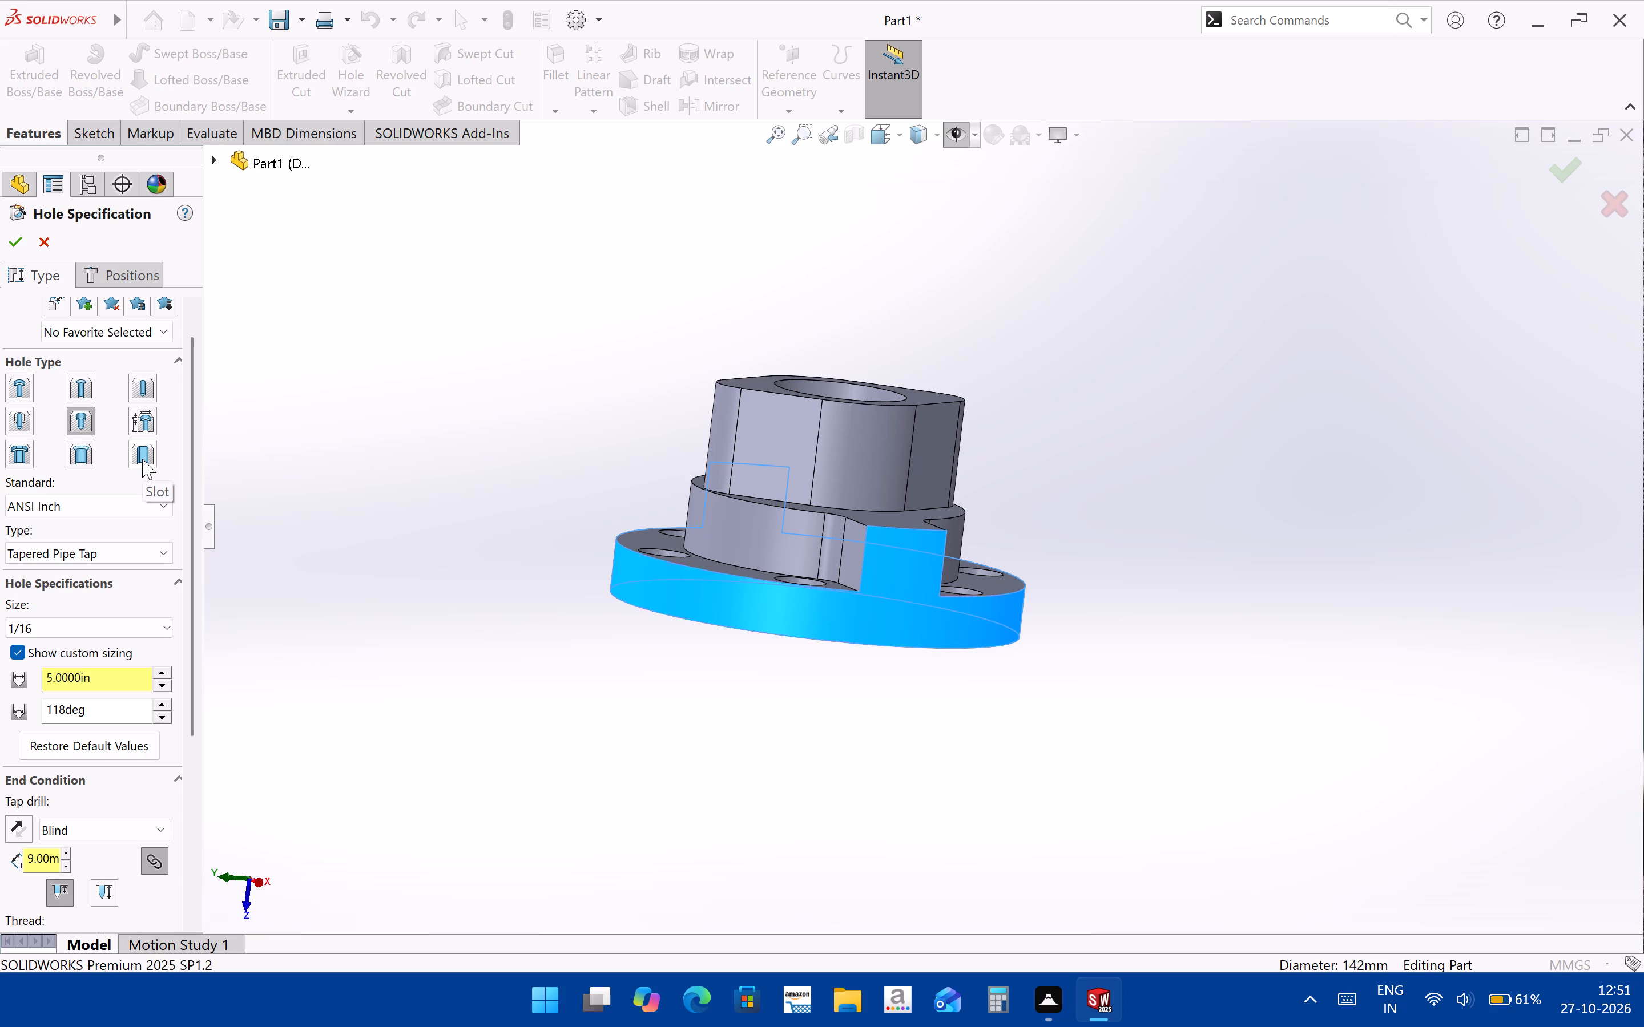
click(145, 434)
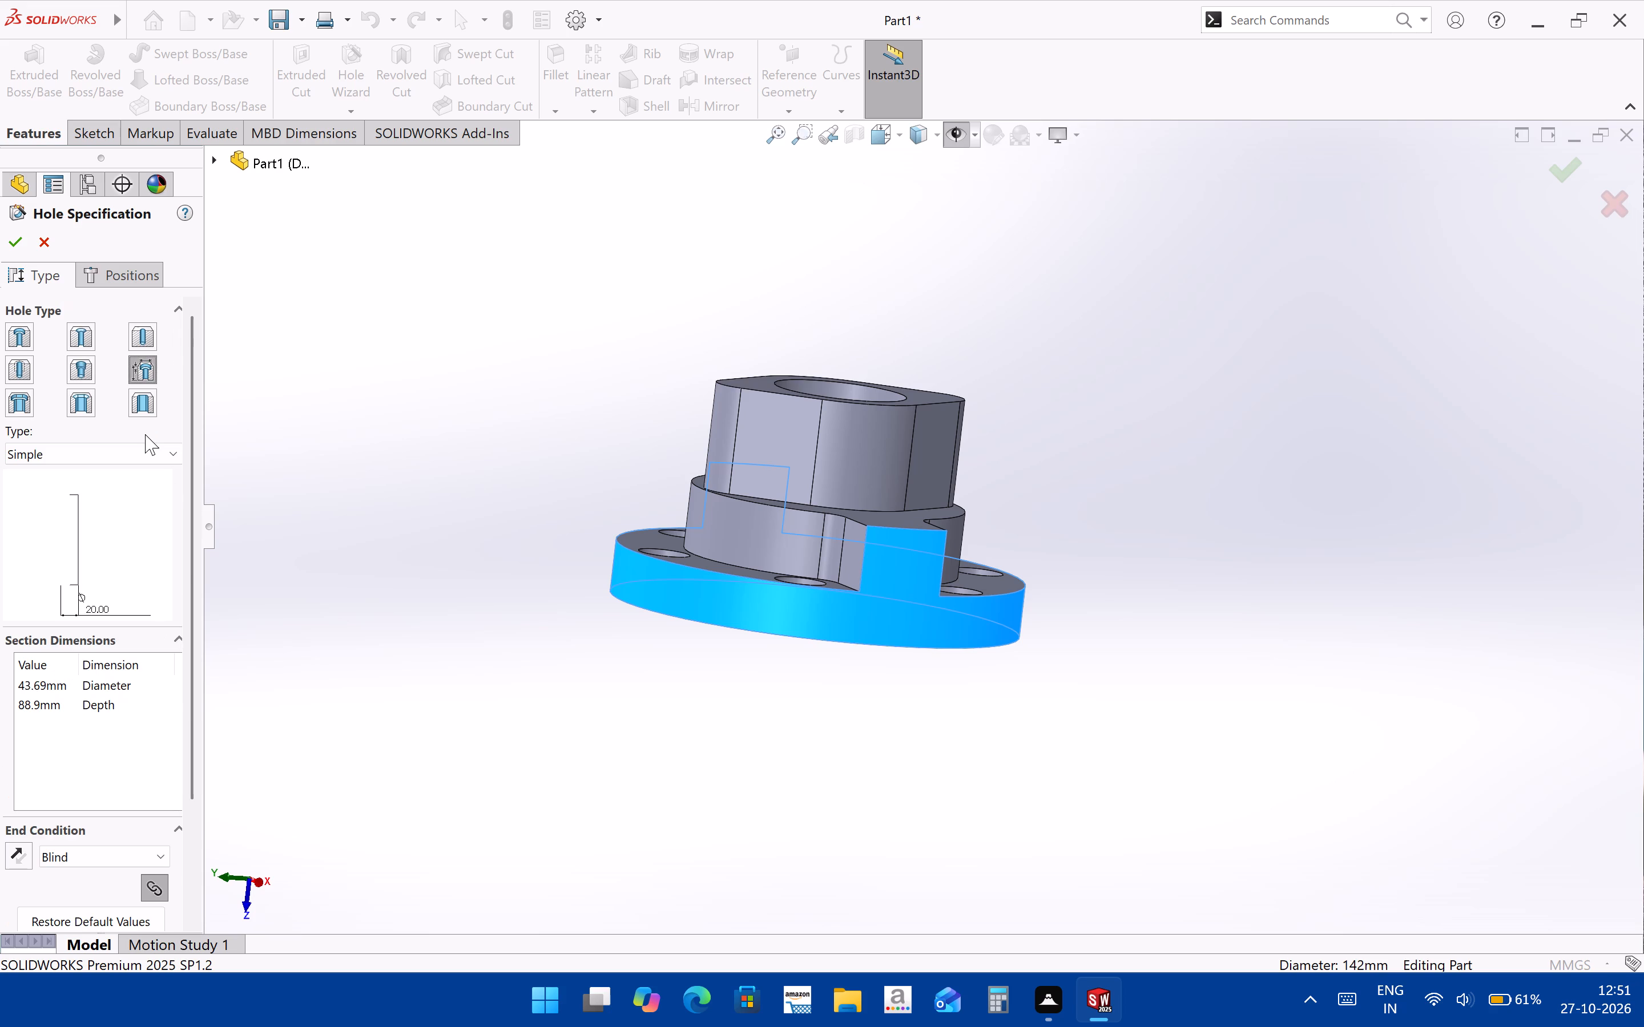
click(93, 377)
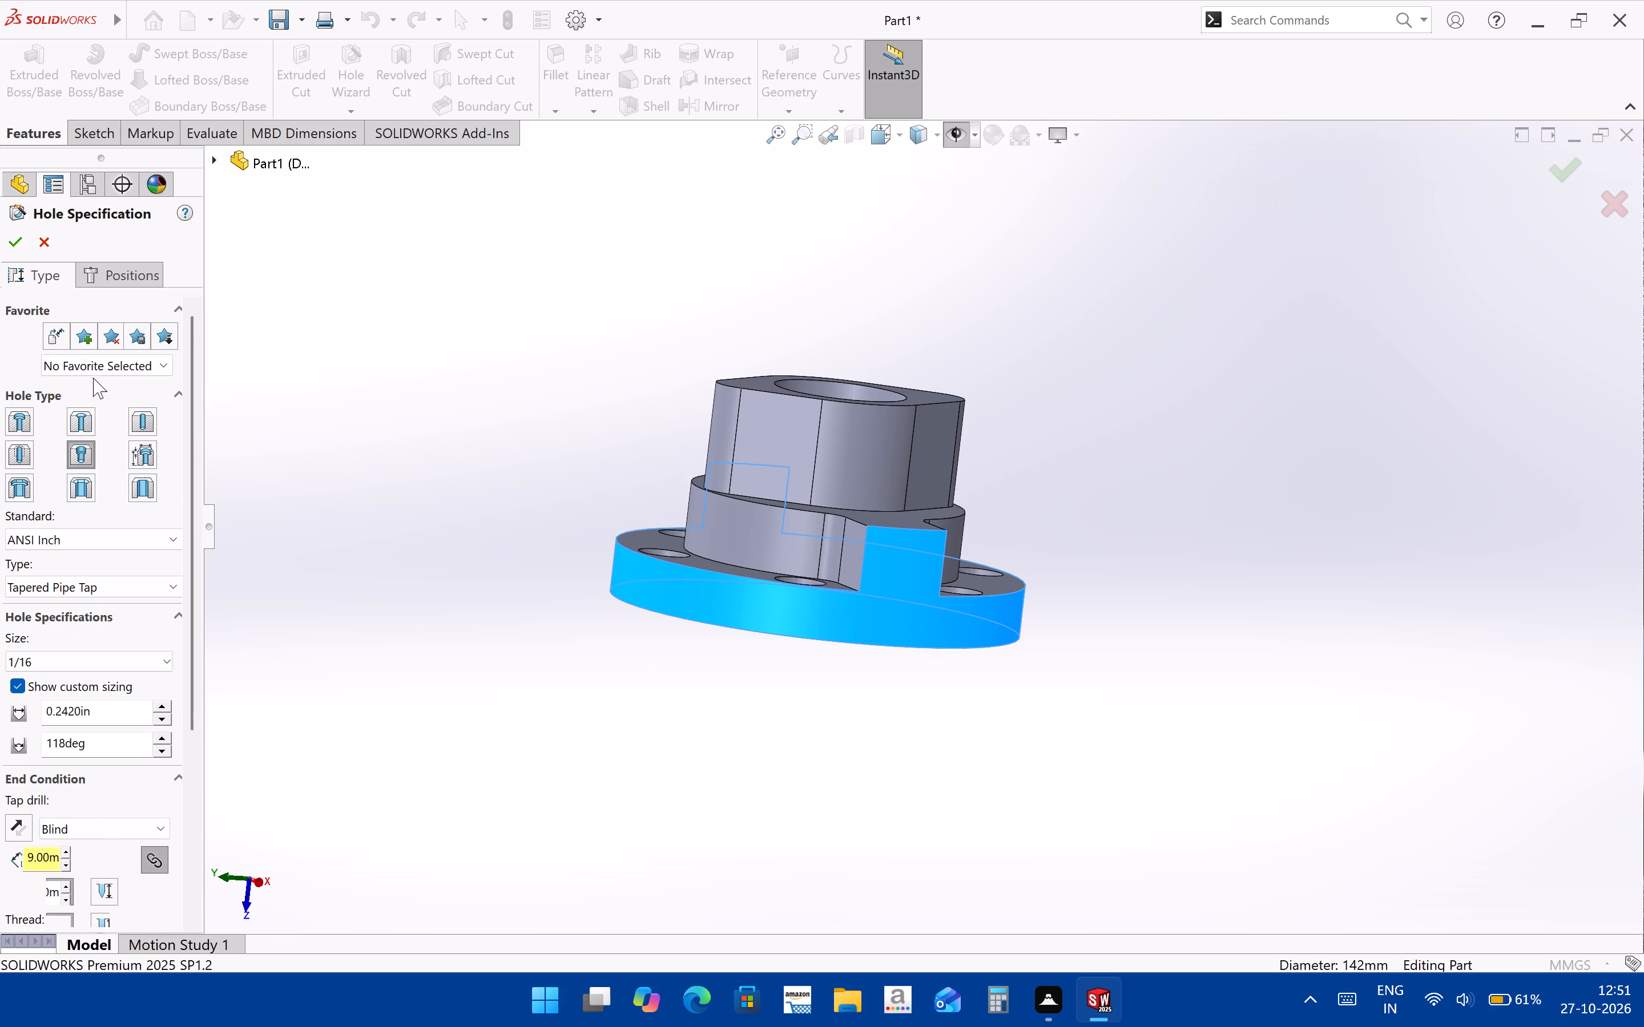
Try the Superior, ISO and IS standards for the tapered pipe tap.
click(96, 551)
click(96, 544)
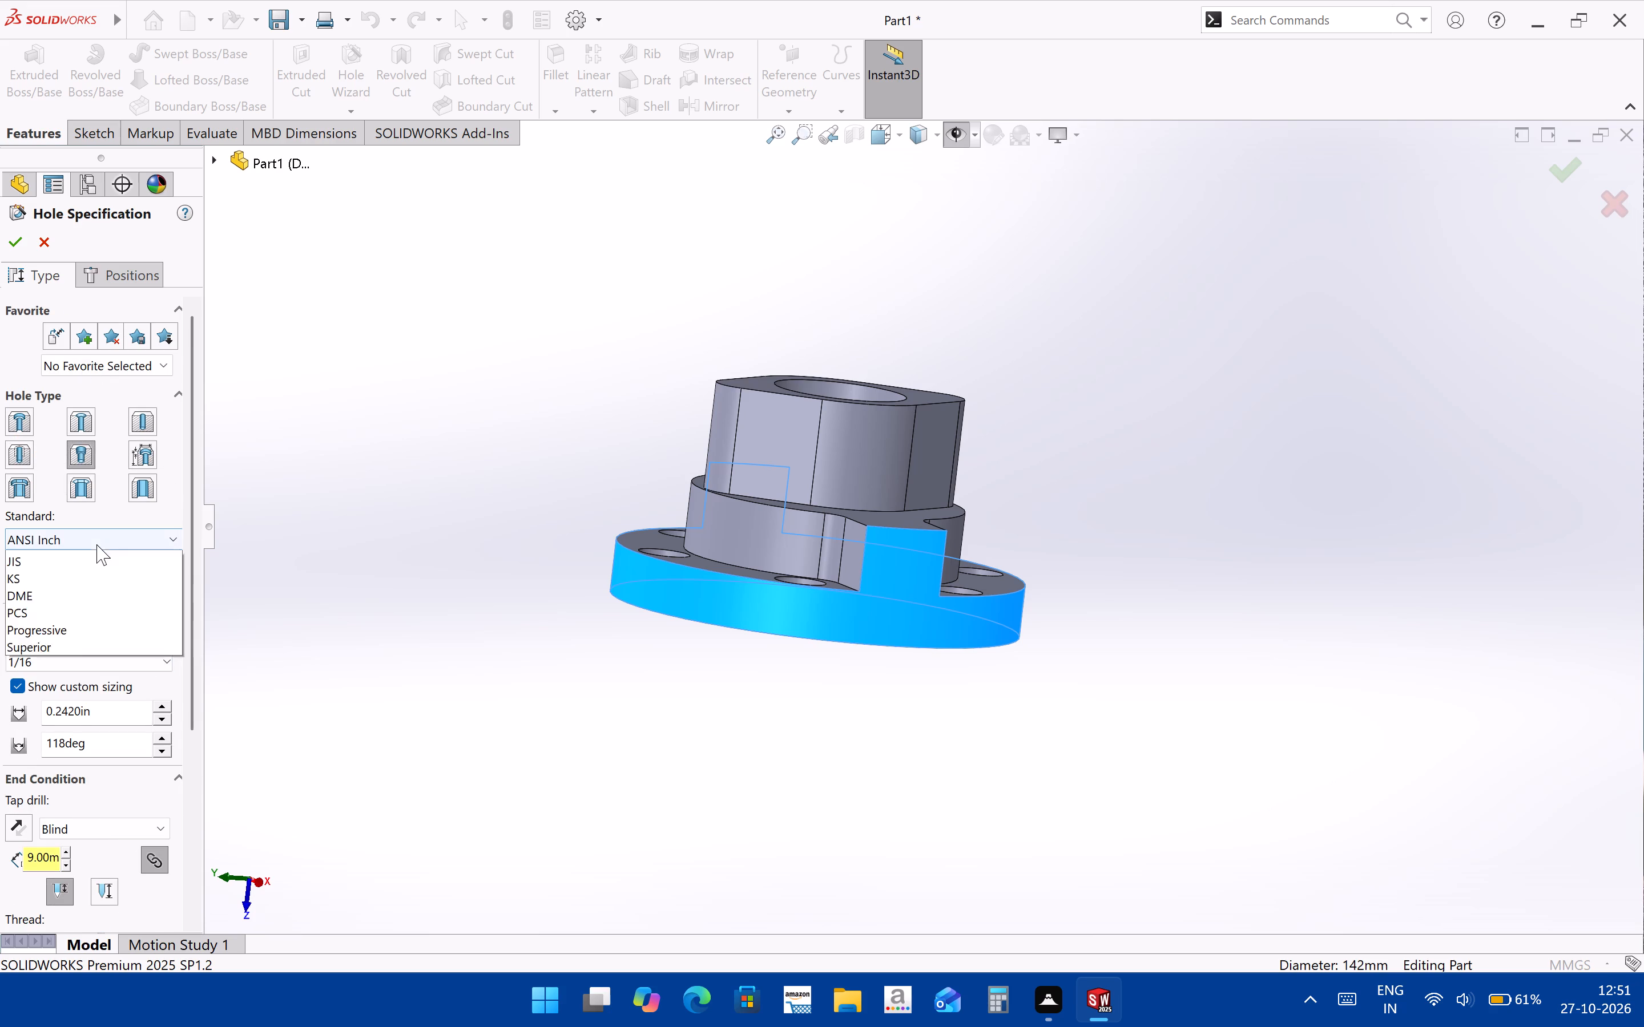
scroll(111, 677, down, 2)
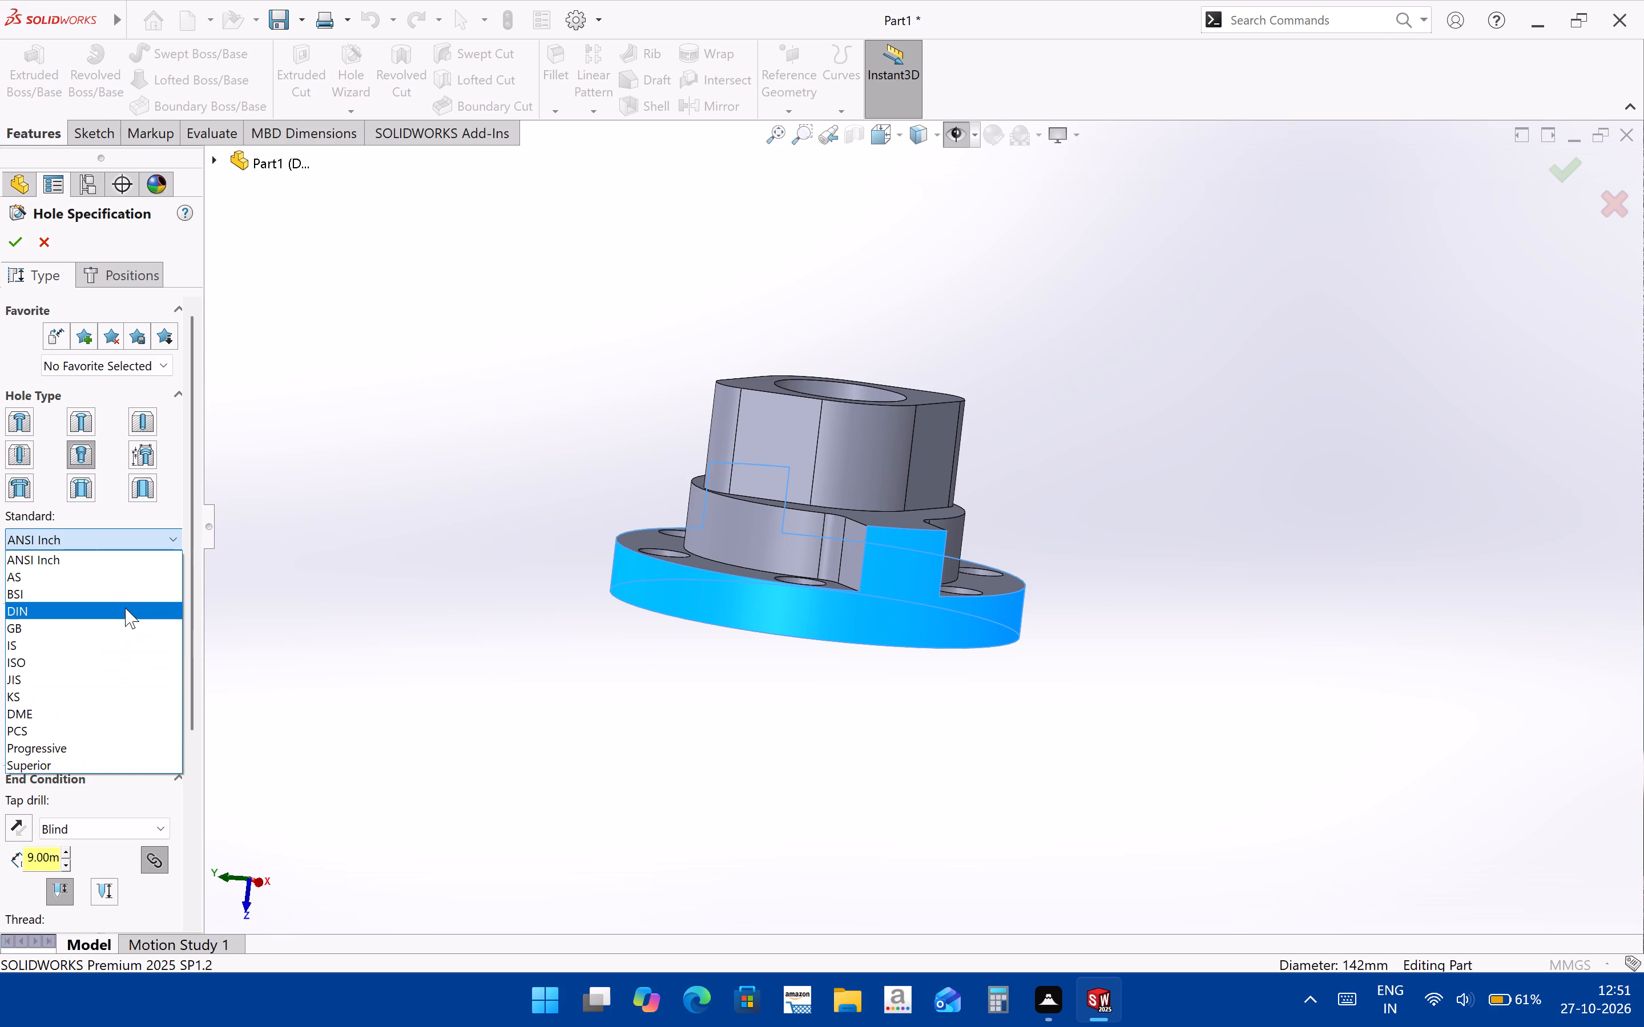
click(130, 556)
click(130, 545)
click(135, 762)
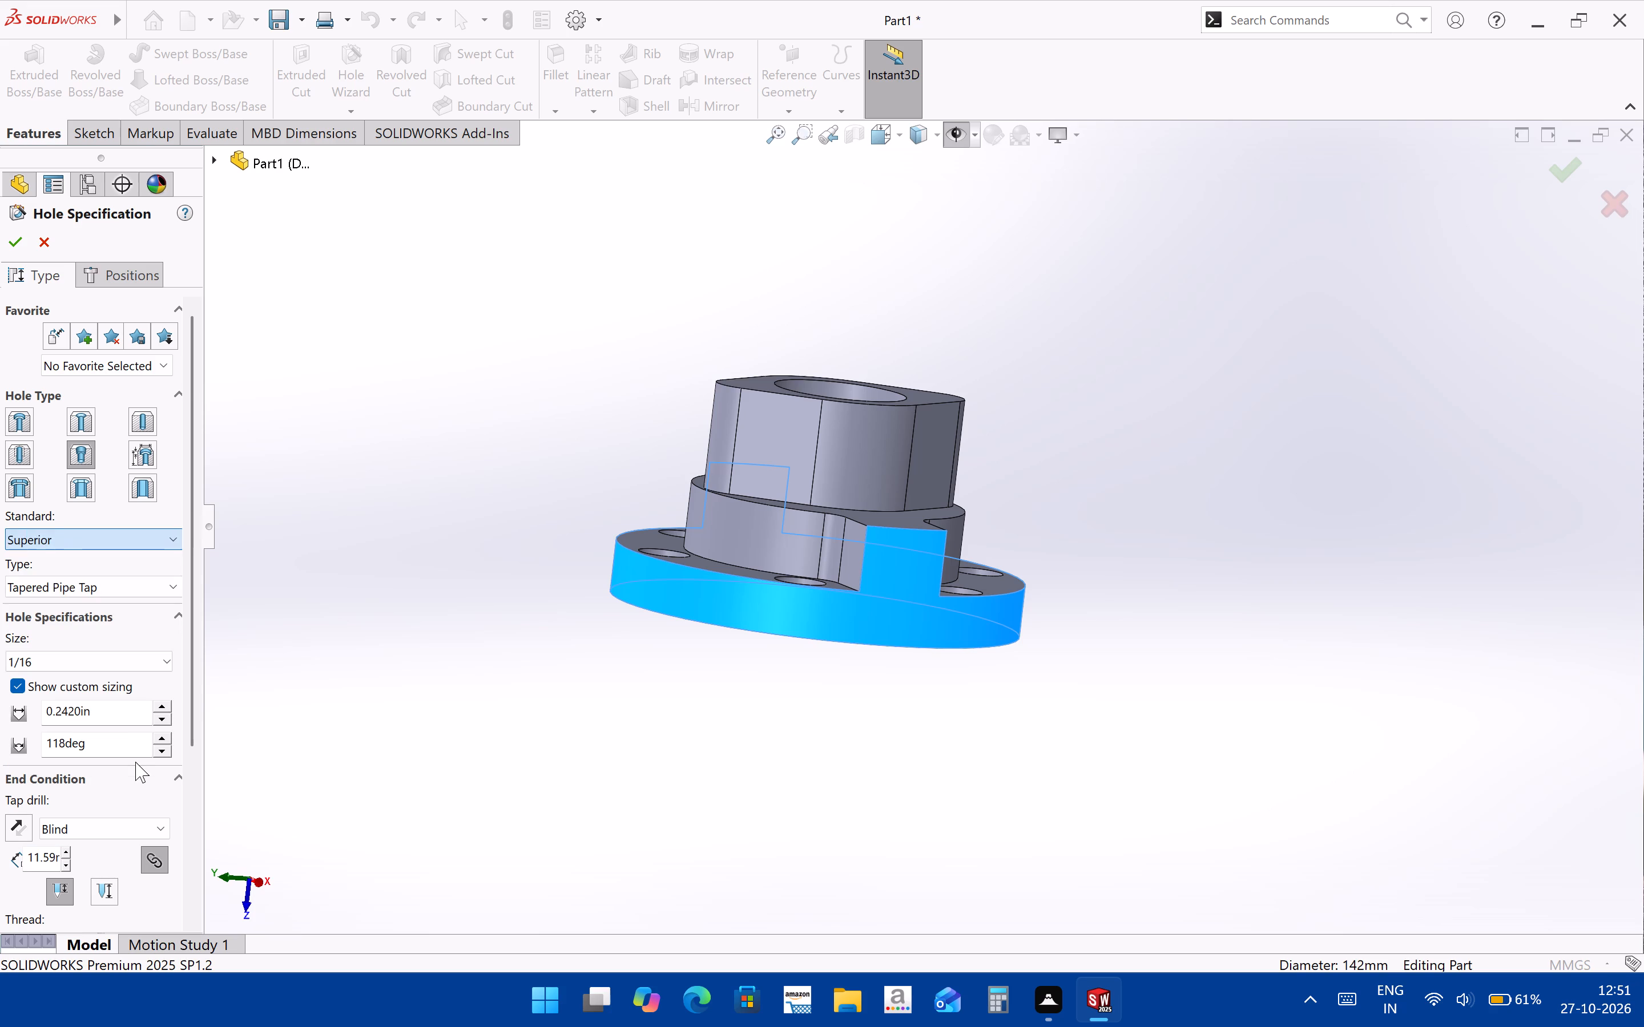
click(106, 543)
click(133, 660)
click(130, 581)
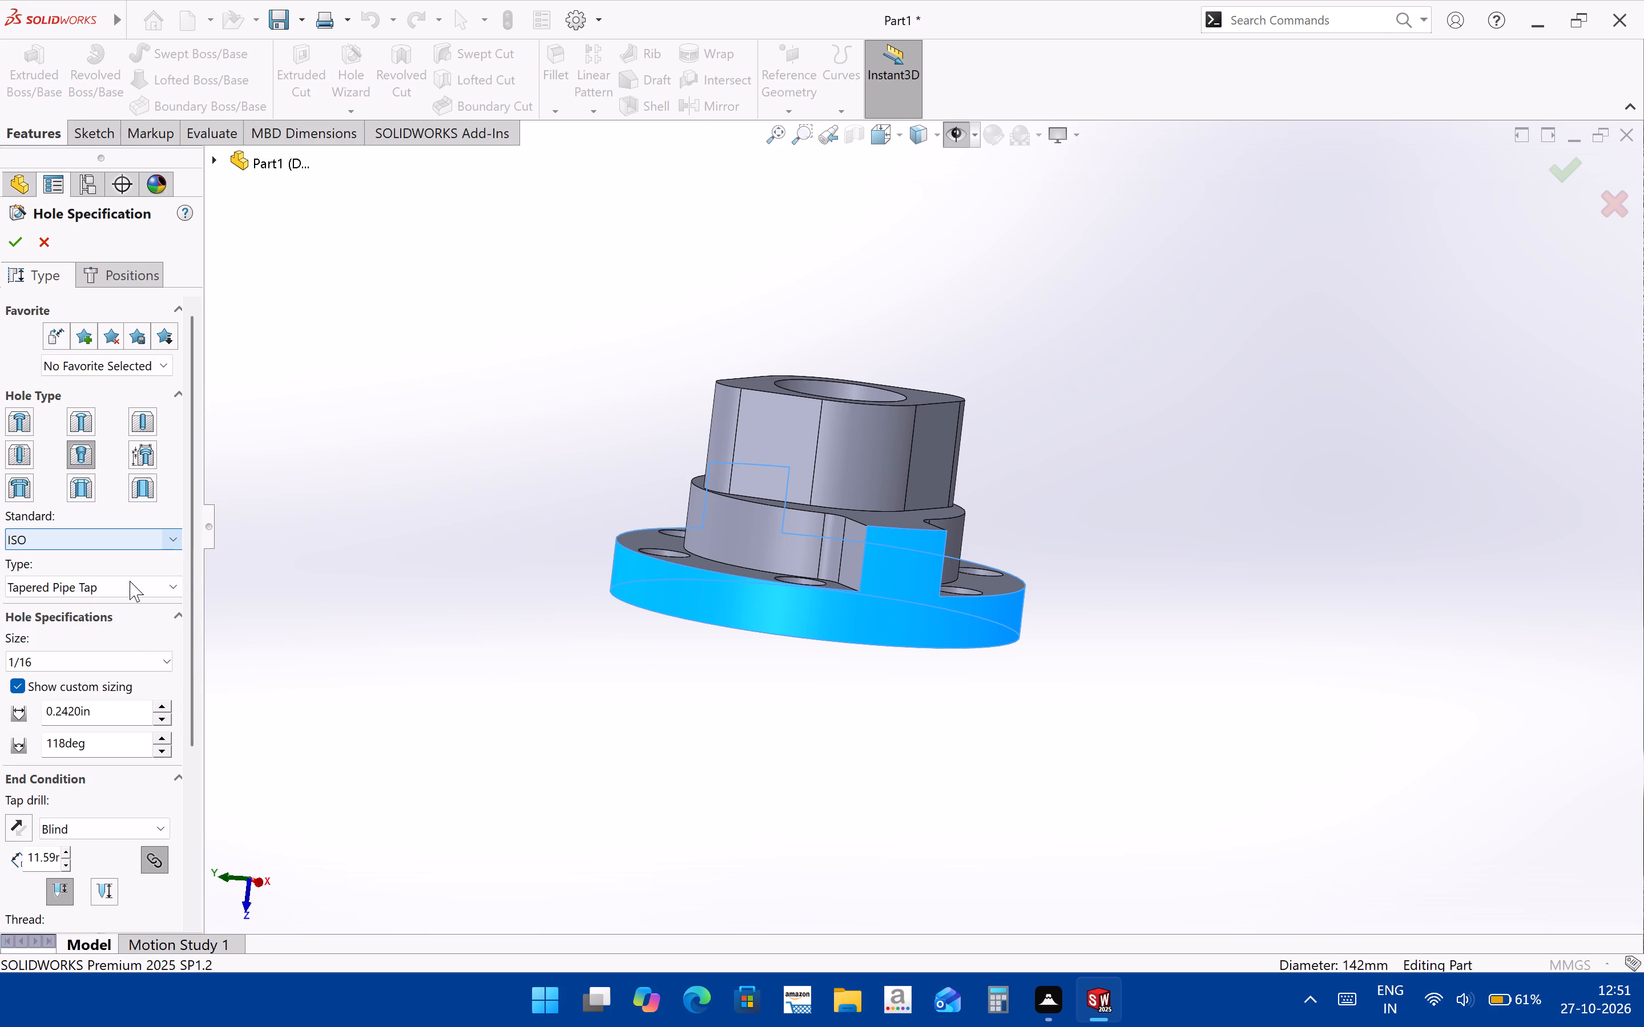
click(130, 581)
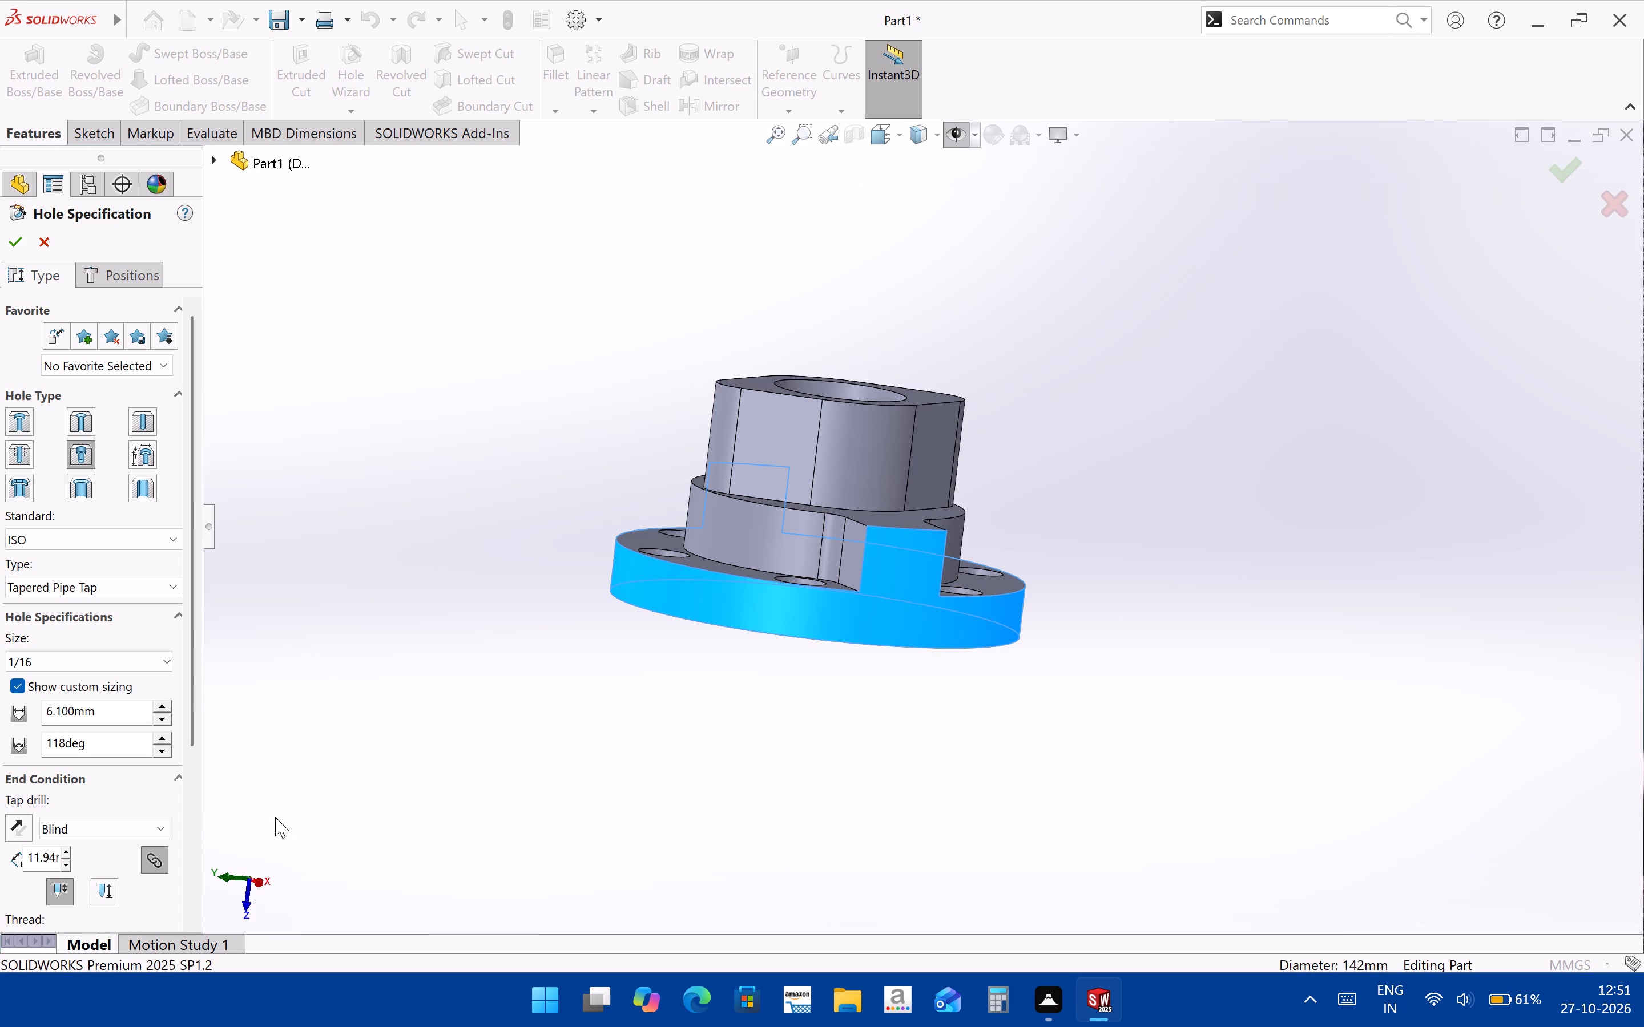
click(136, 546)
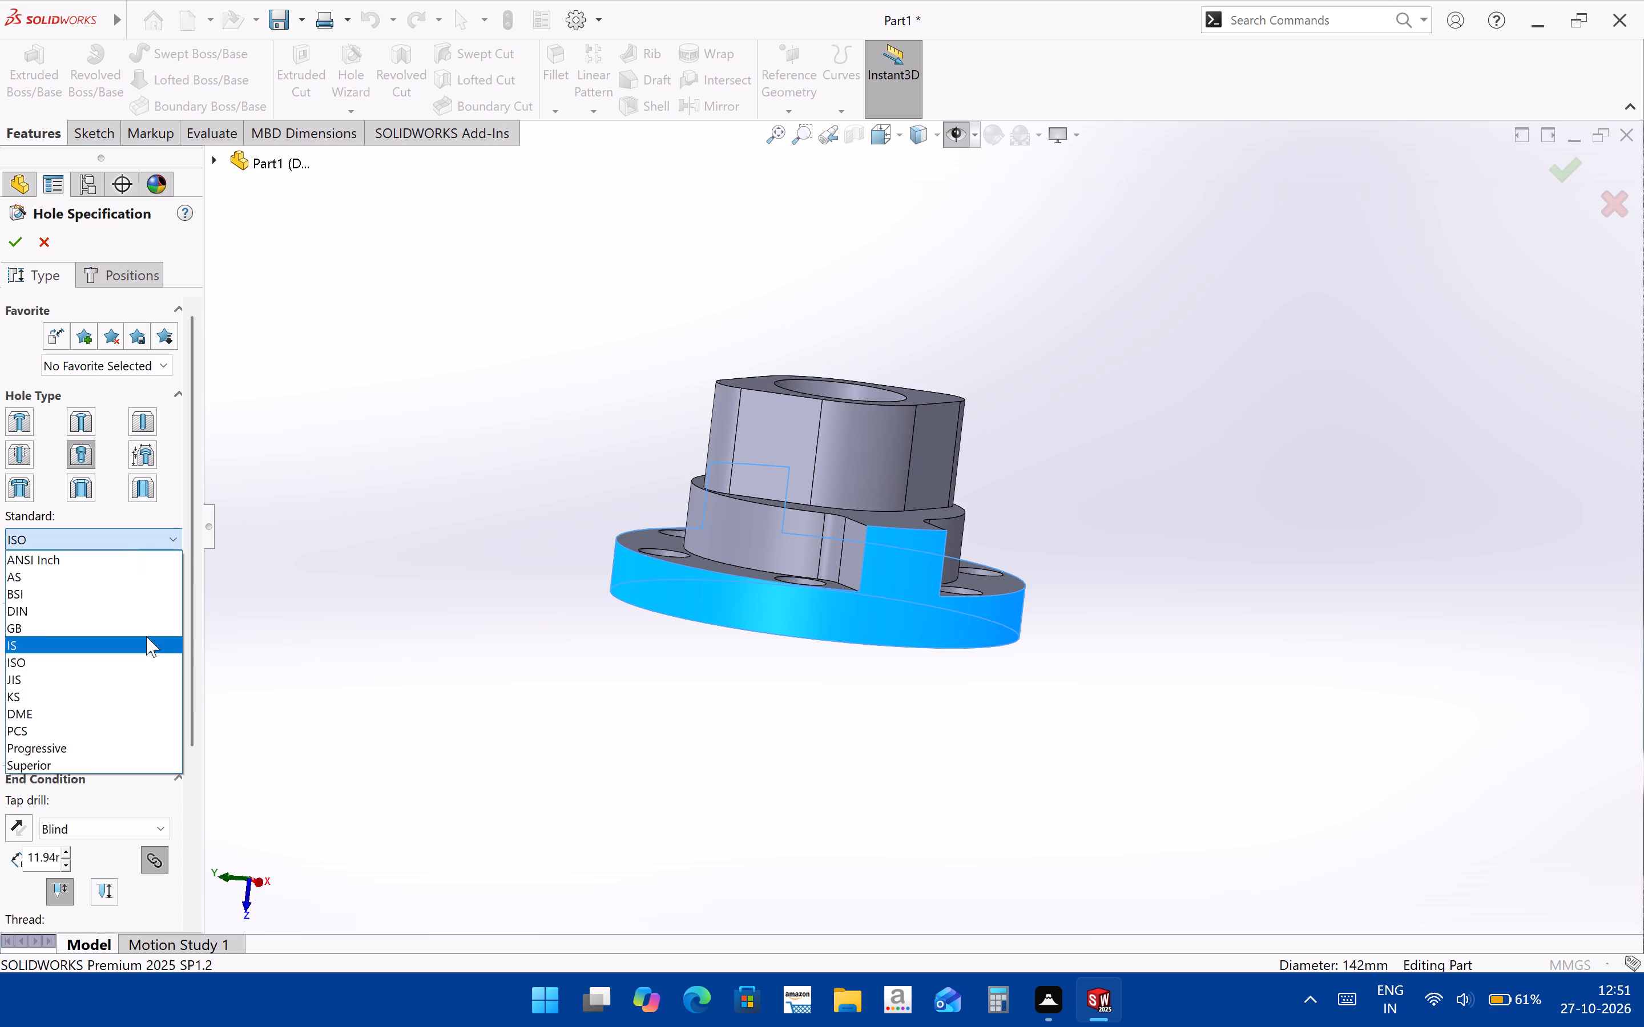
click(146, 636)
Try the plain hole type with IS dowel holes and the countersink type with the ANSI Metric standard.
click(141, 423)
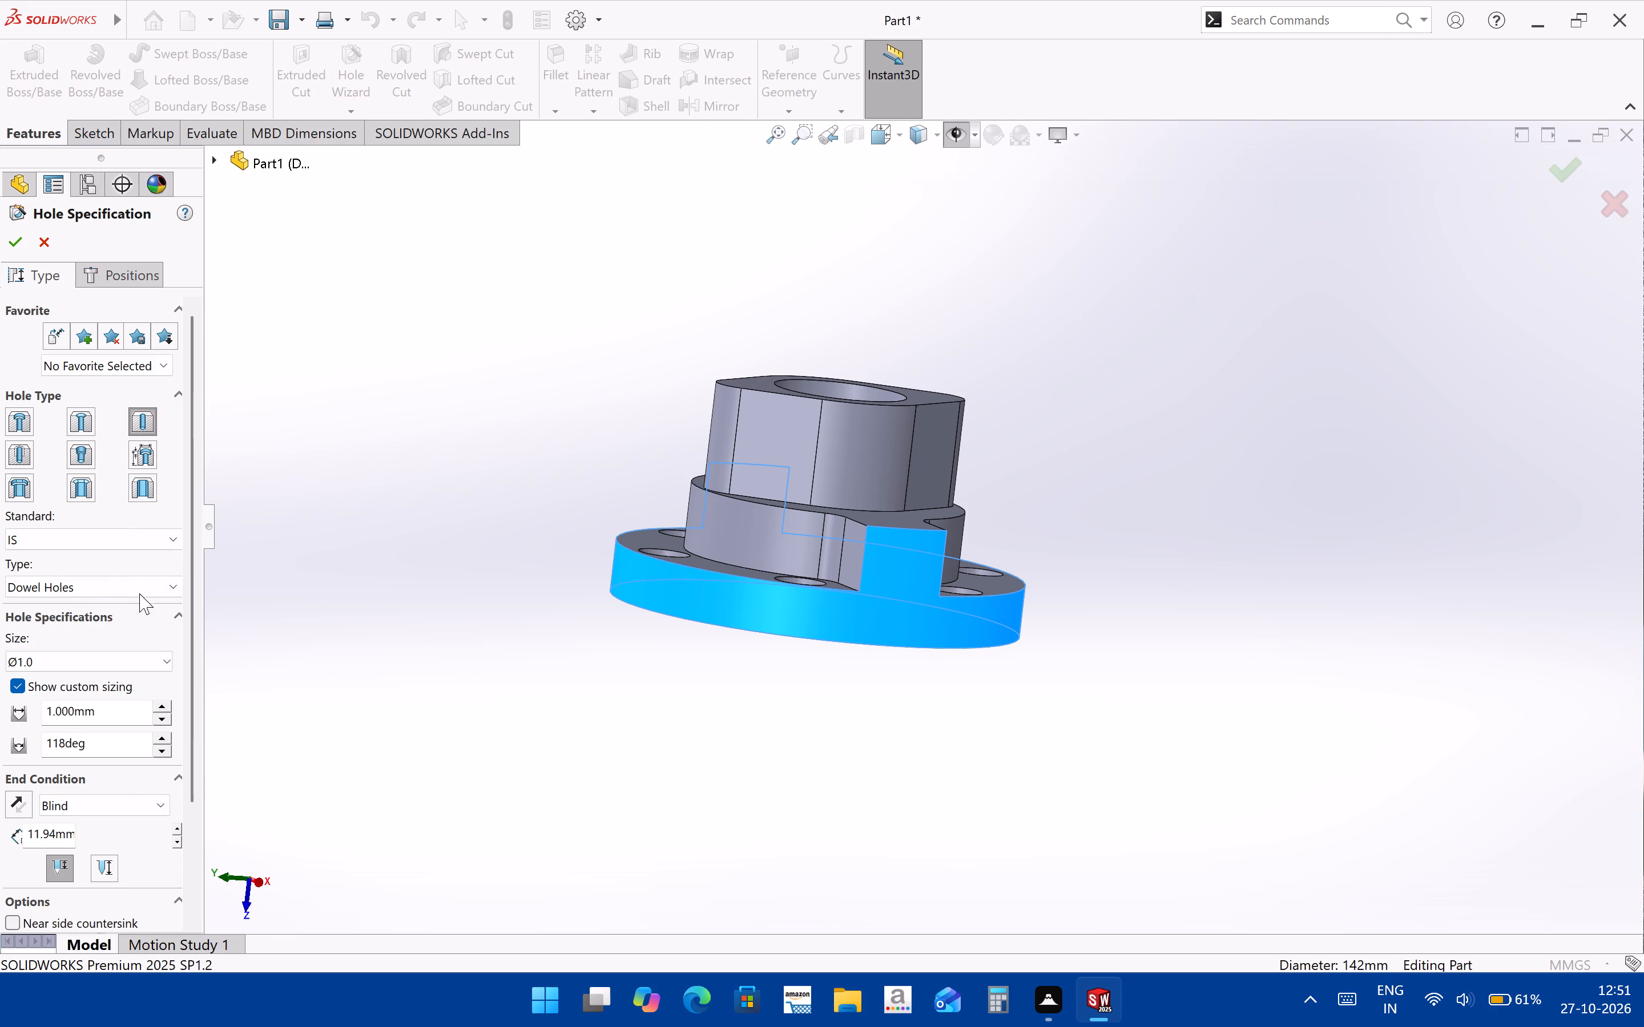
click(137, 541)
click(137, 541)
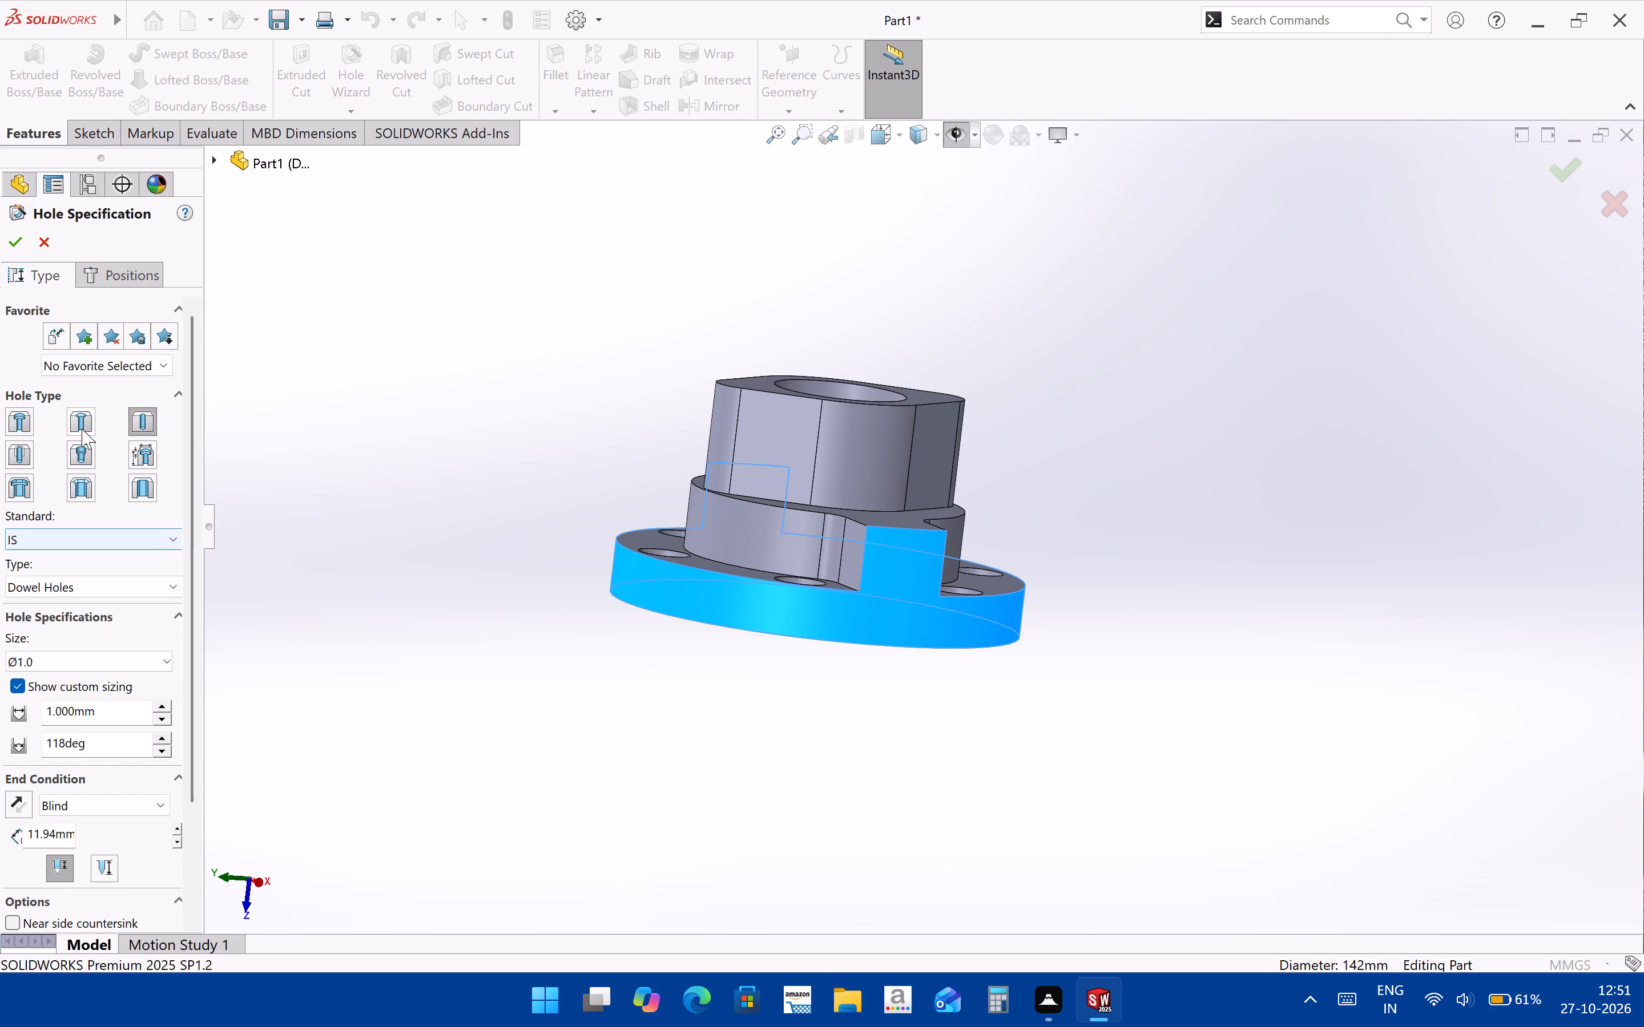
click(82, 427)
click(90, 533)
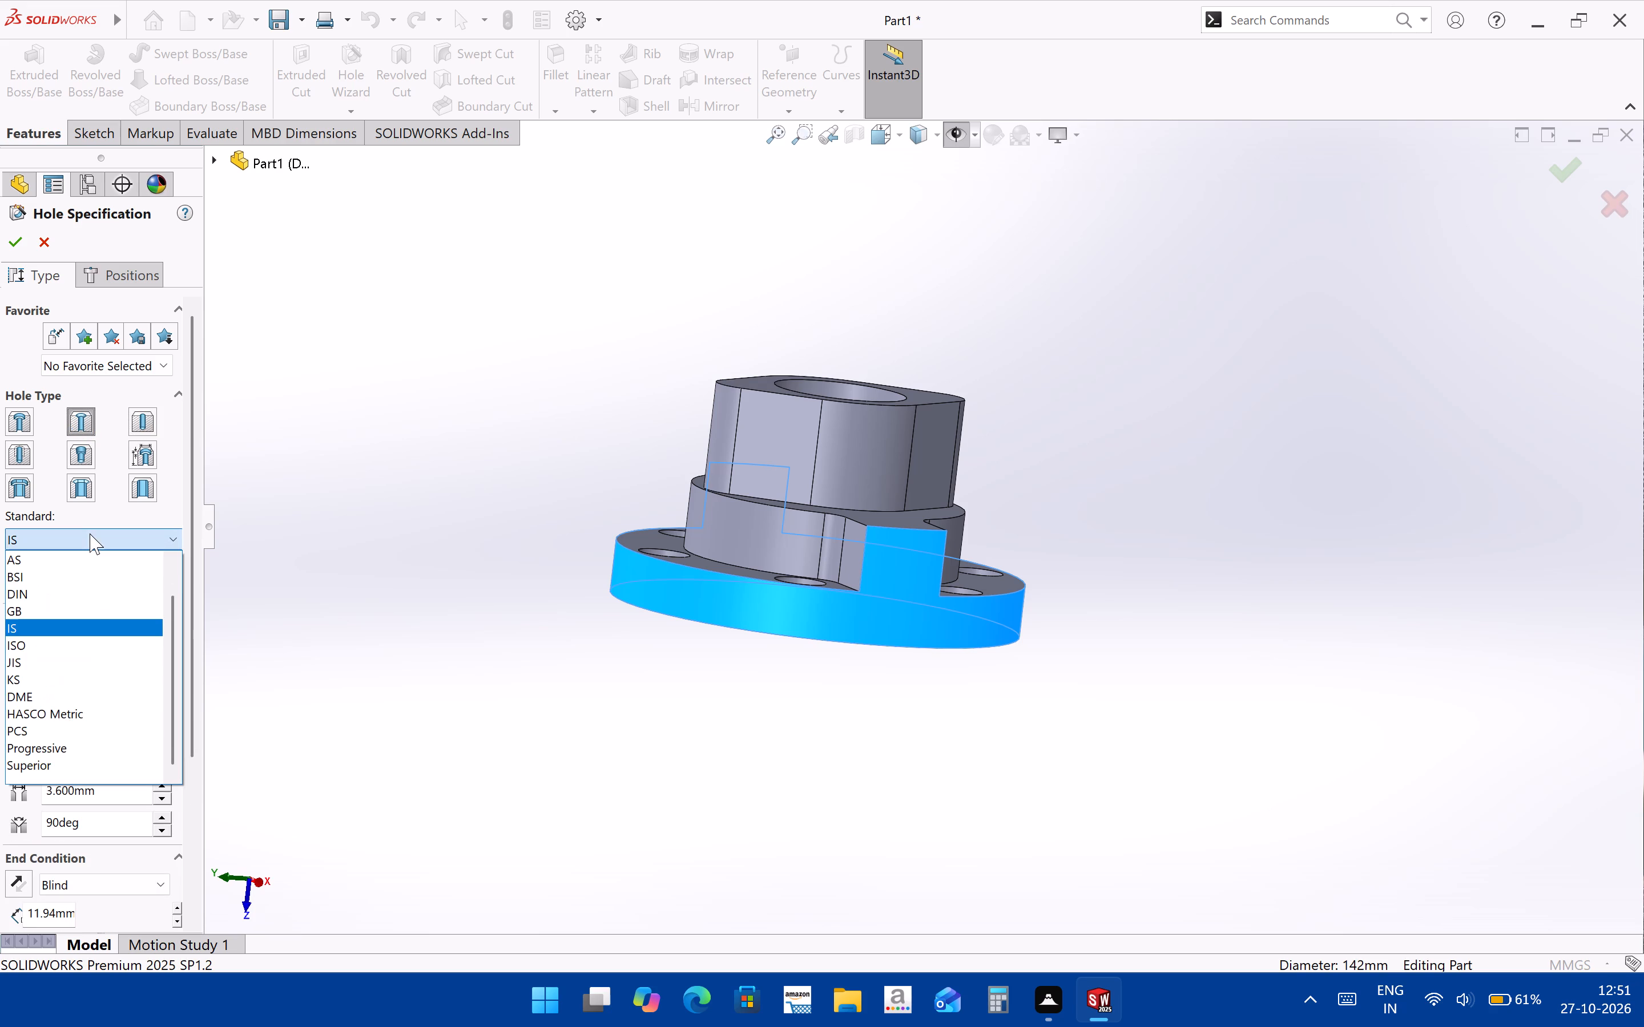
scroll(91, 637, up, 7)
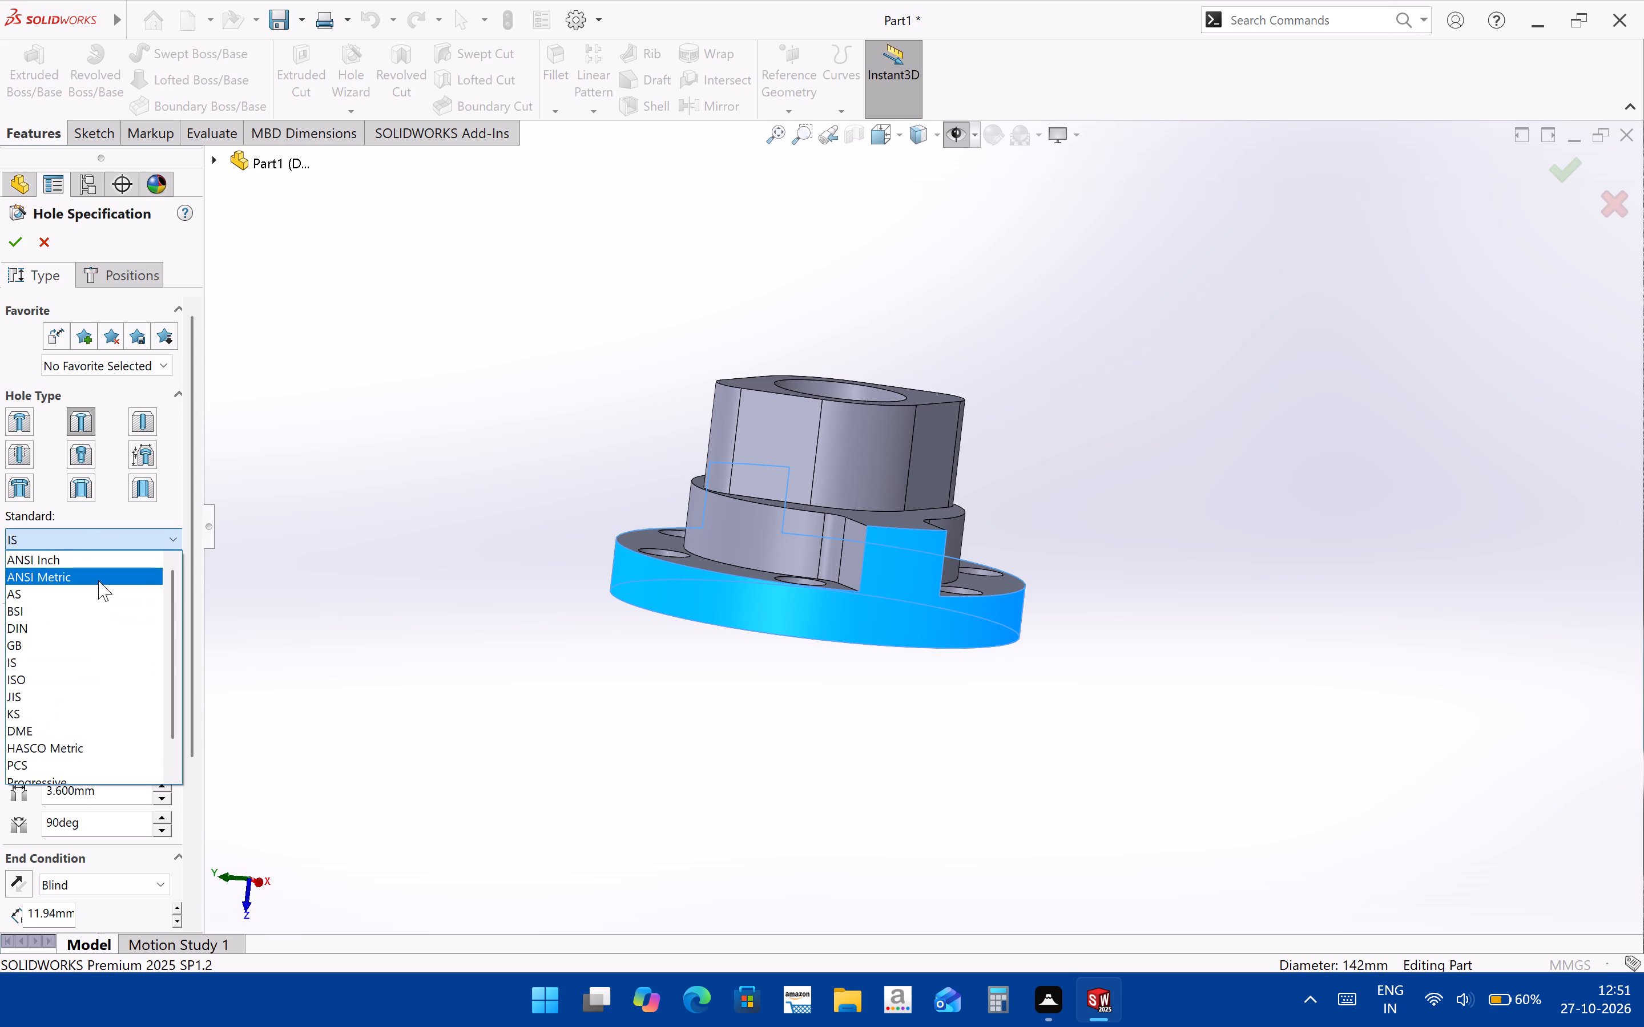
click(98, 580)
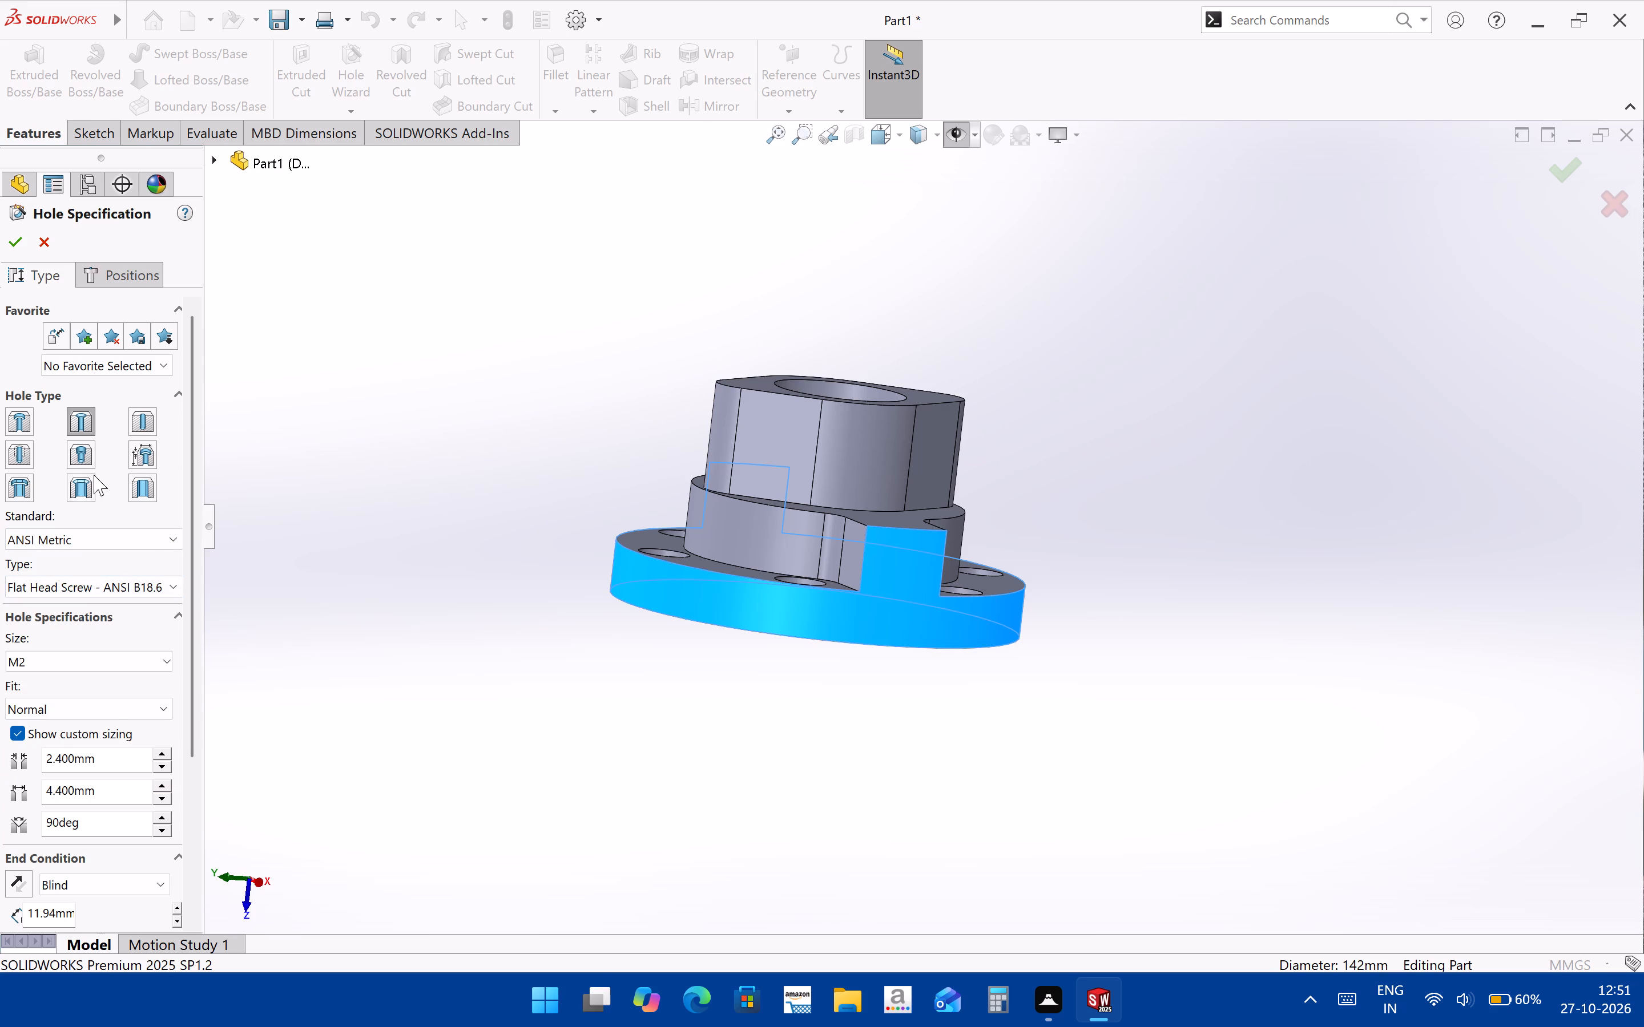
Switch the hole type back to the tapered tap.
click(90, 466)
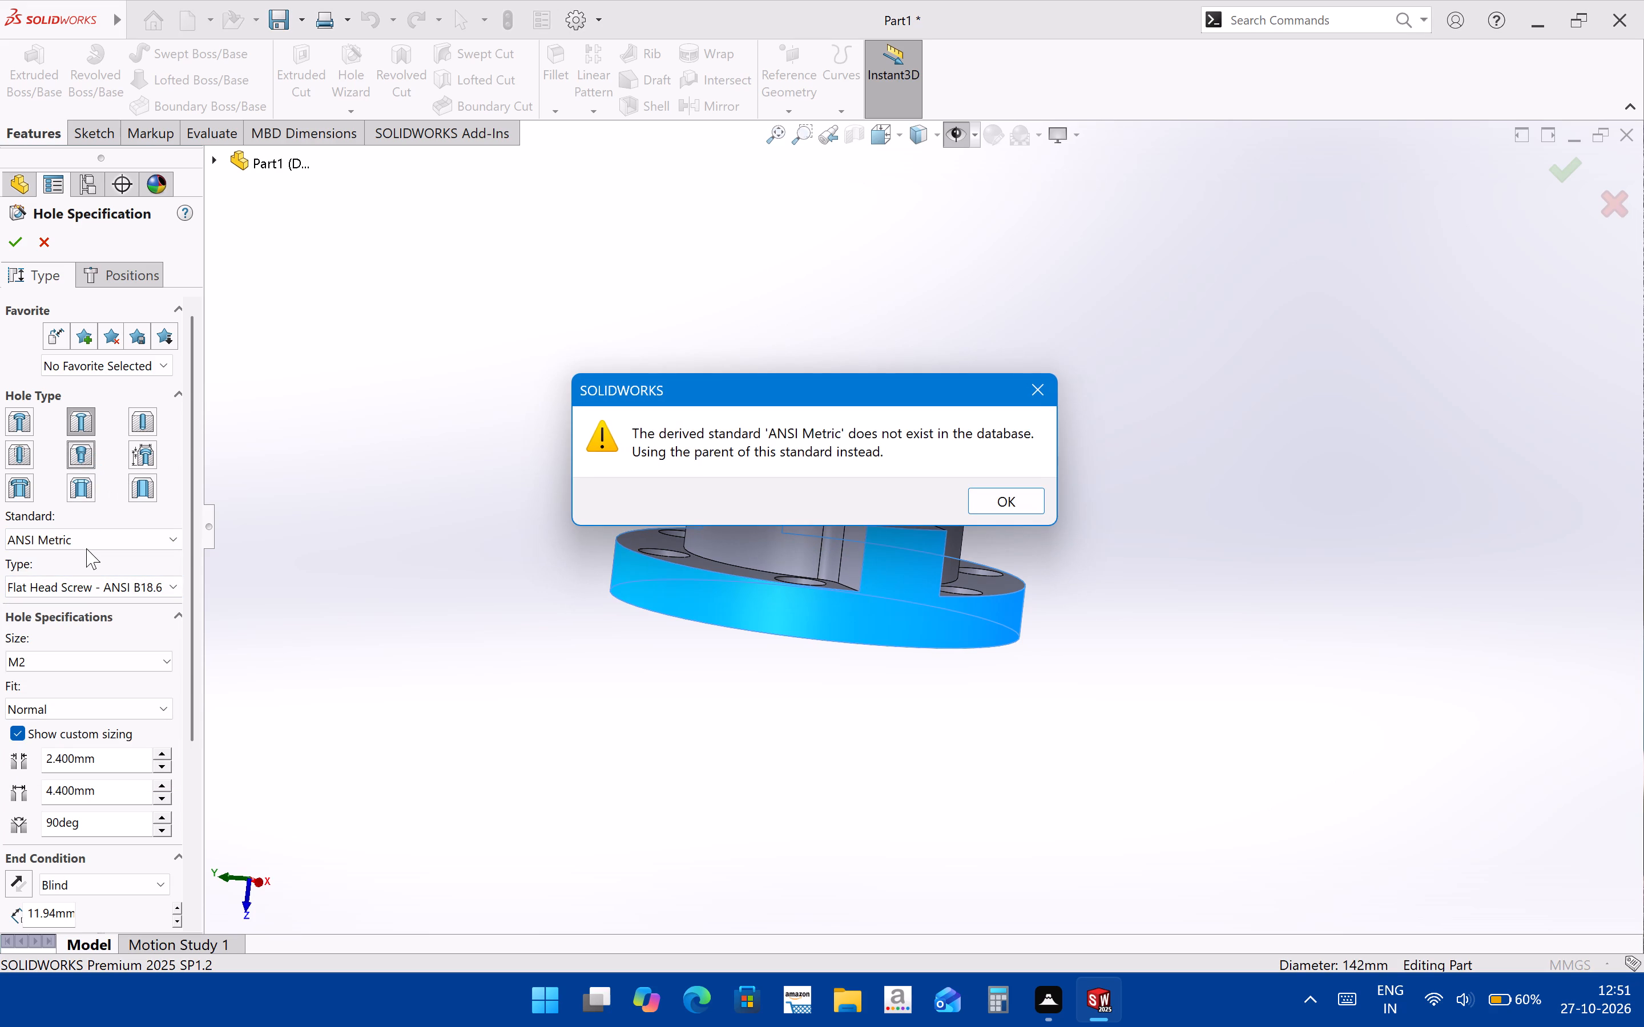
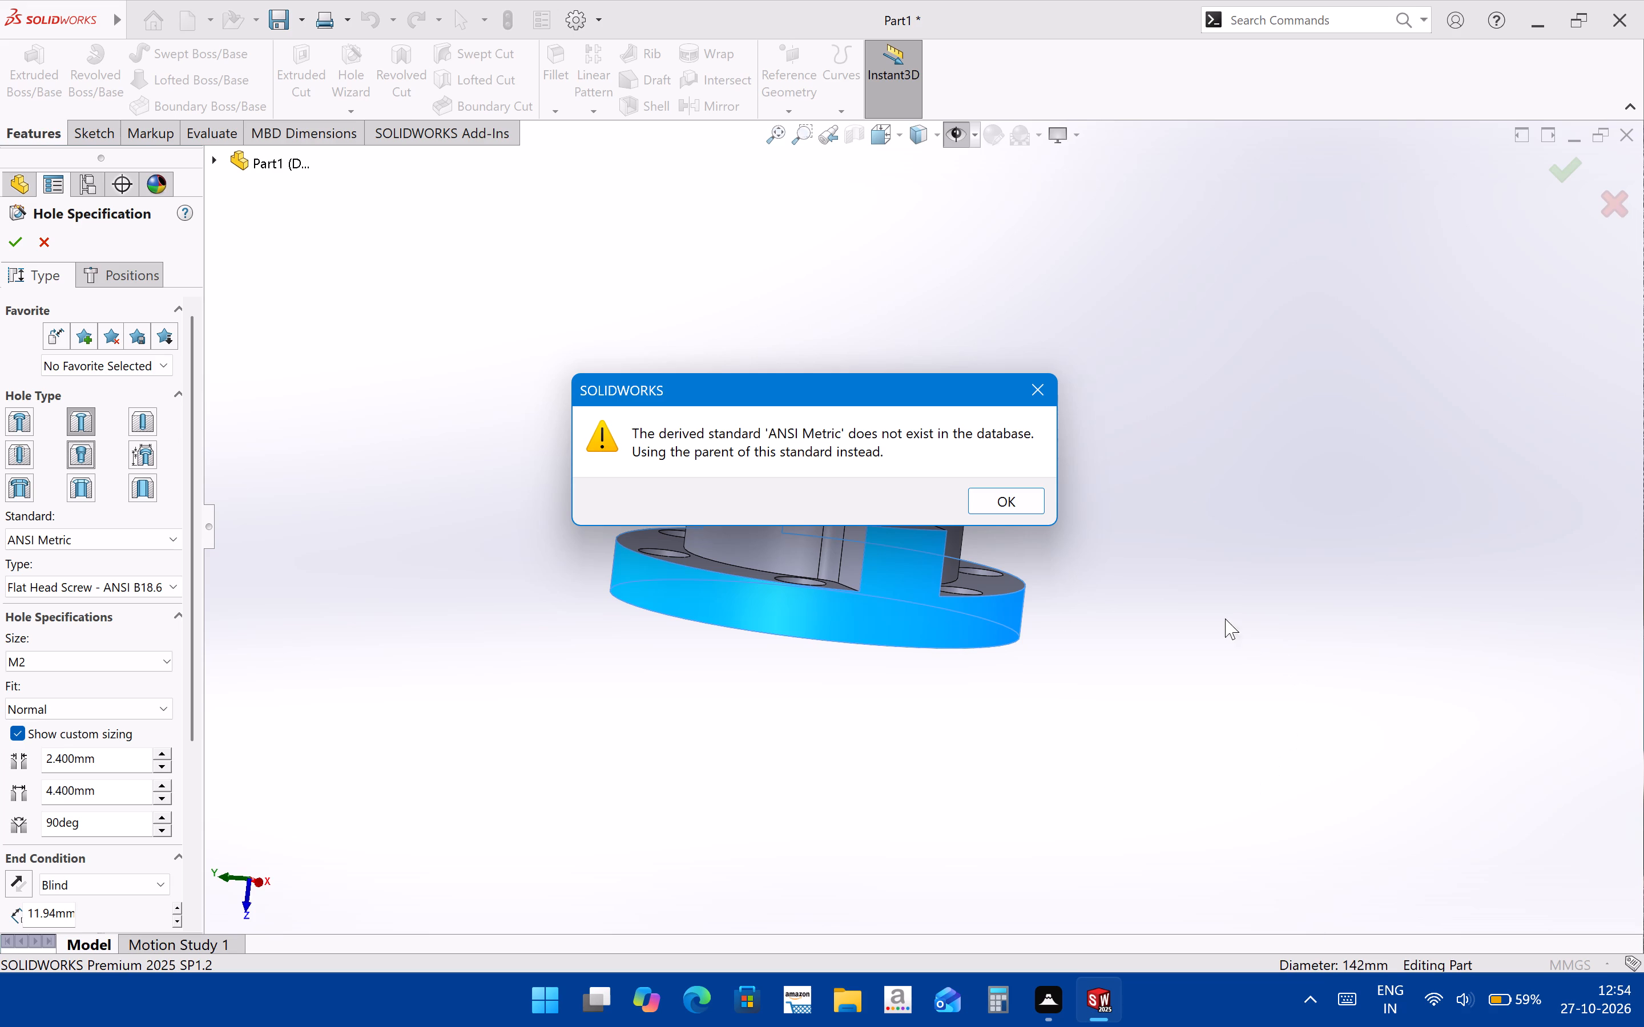
Dismiss the derived standard warning and set the tapered pipe tap's standard to ISO.
click(1014, 497)
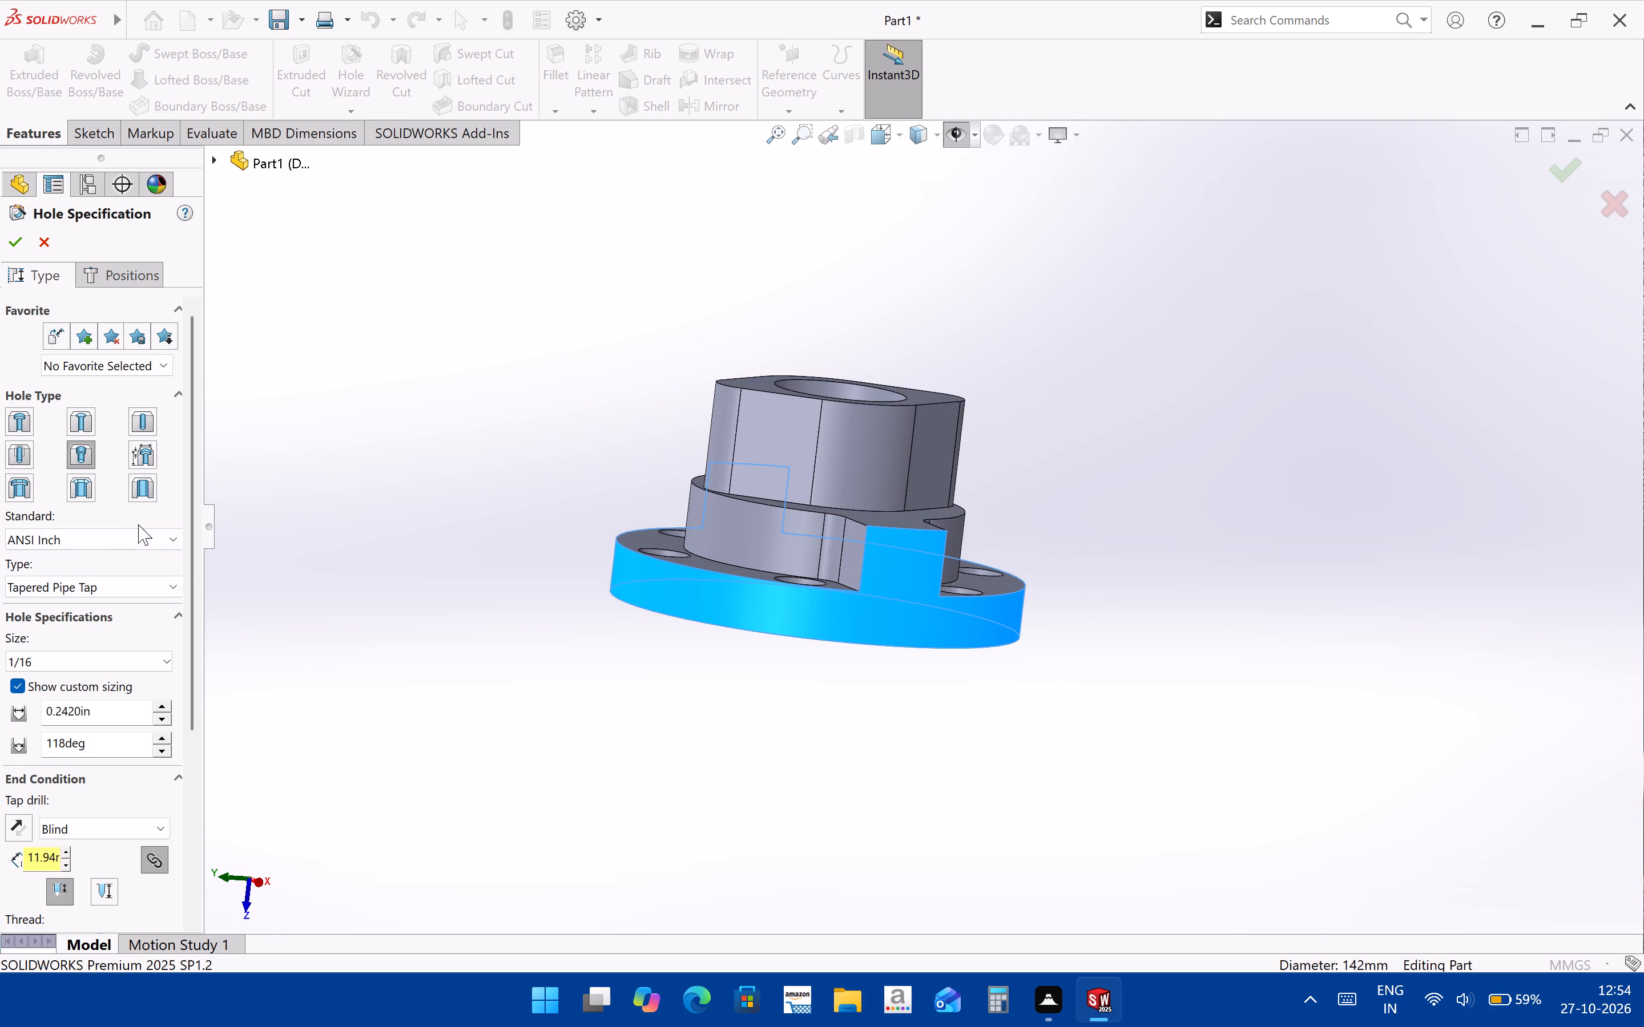
click(123, 536)
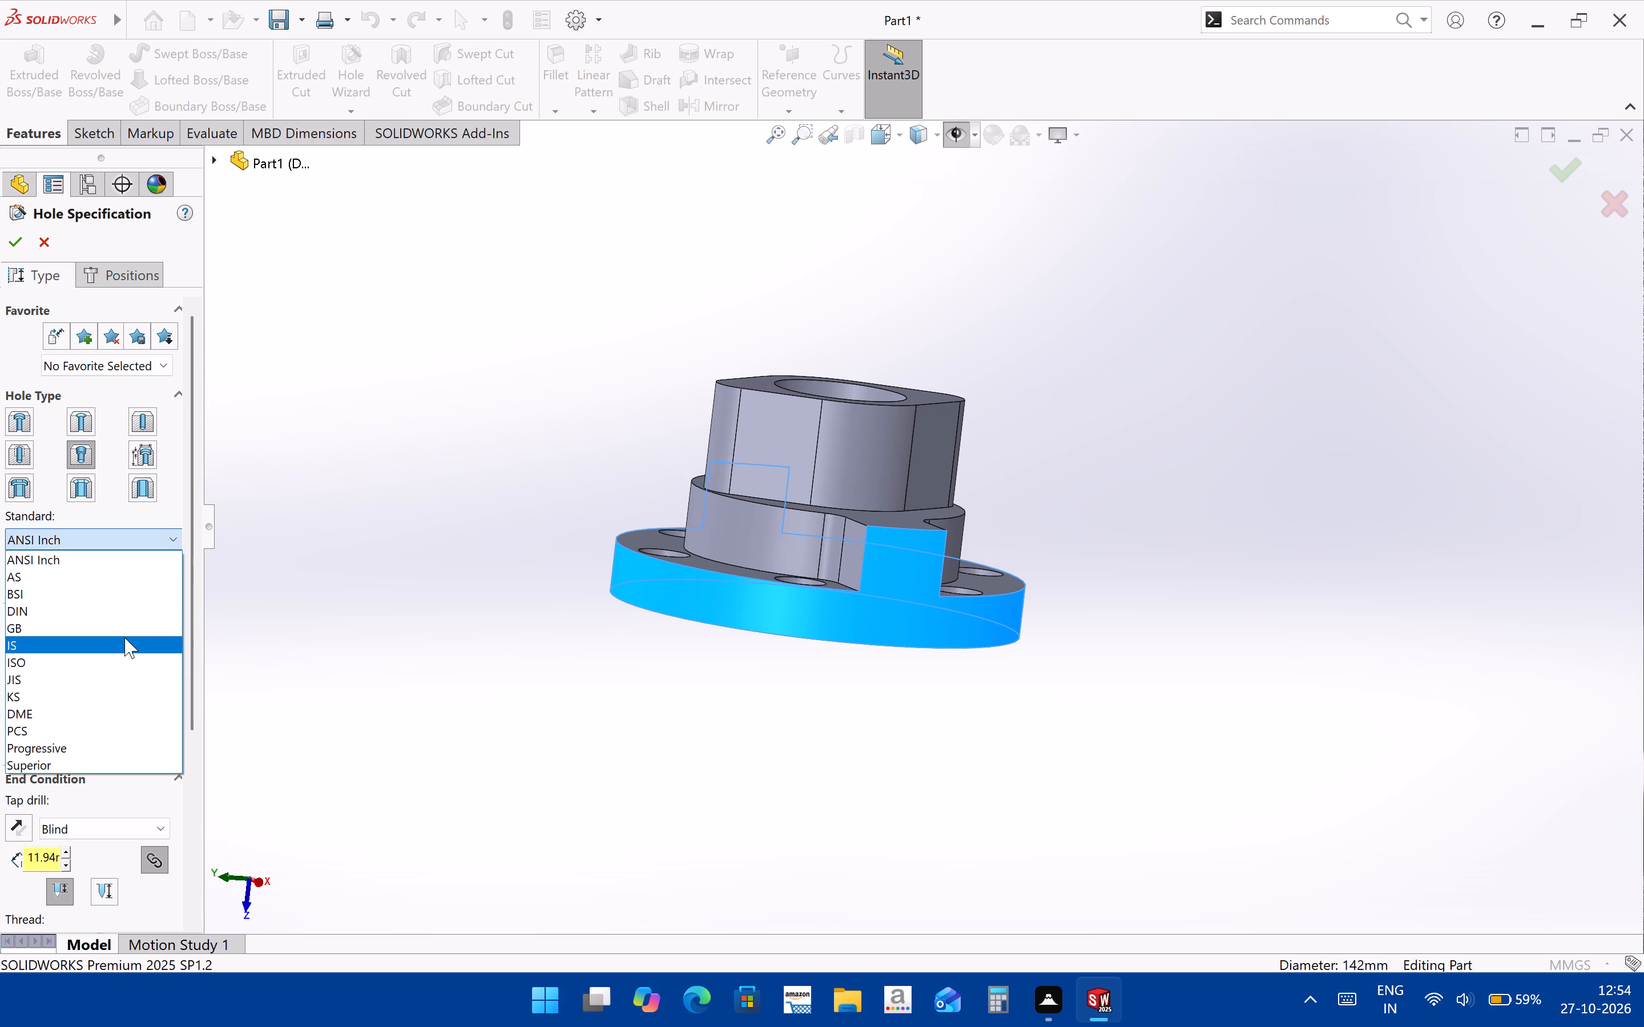
click(126, 657)
Examine the types and sizes offered for the ISO tapered pipe tap and recheck the available standards.
click(131, 592)
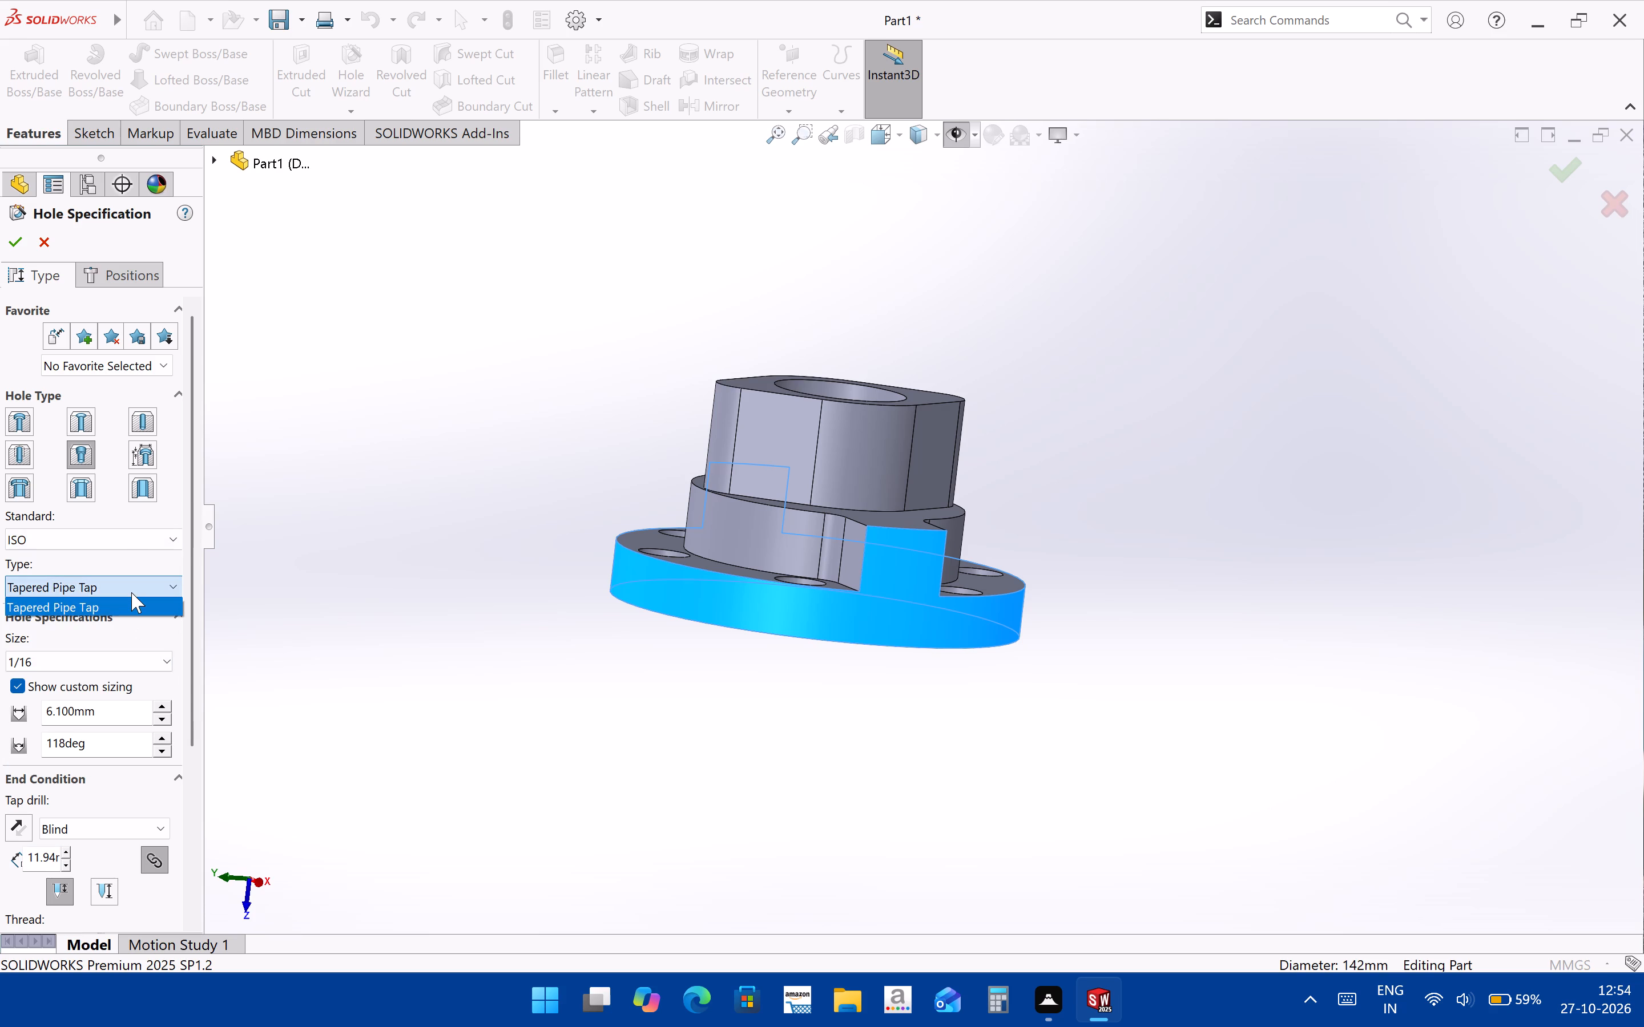
click(131, 592)
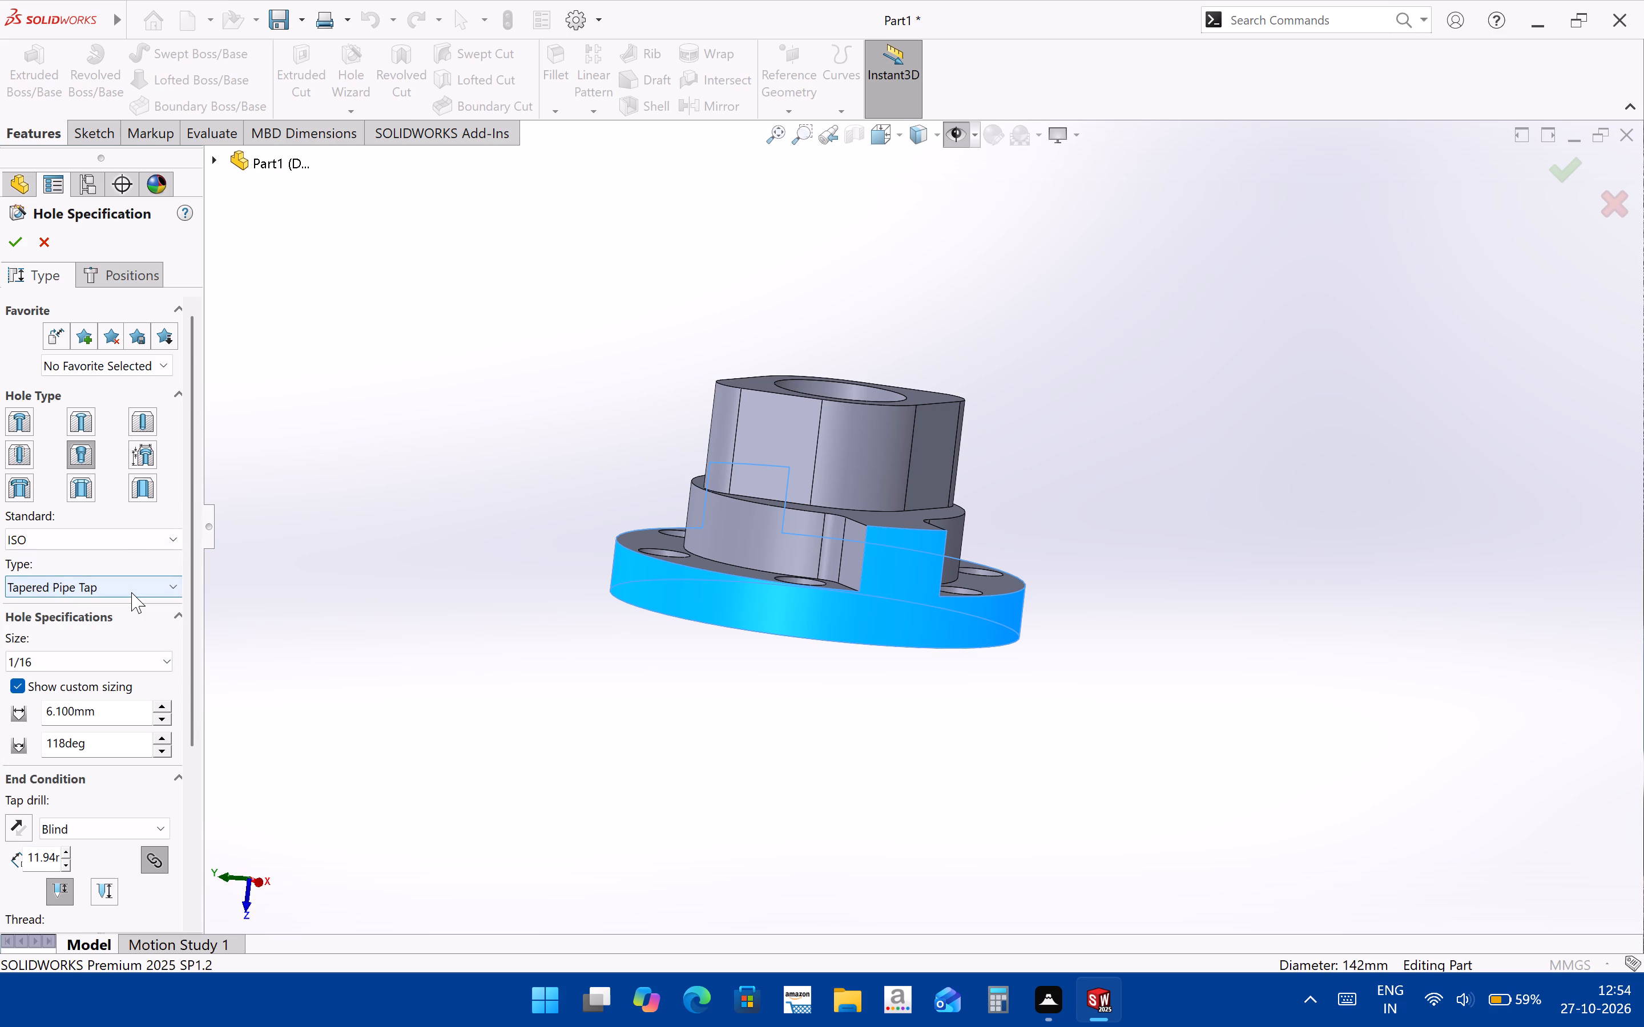
double_click(153, 588)
click(147, 657)
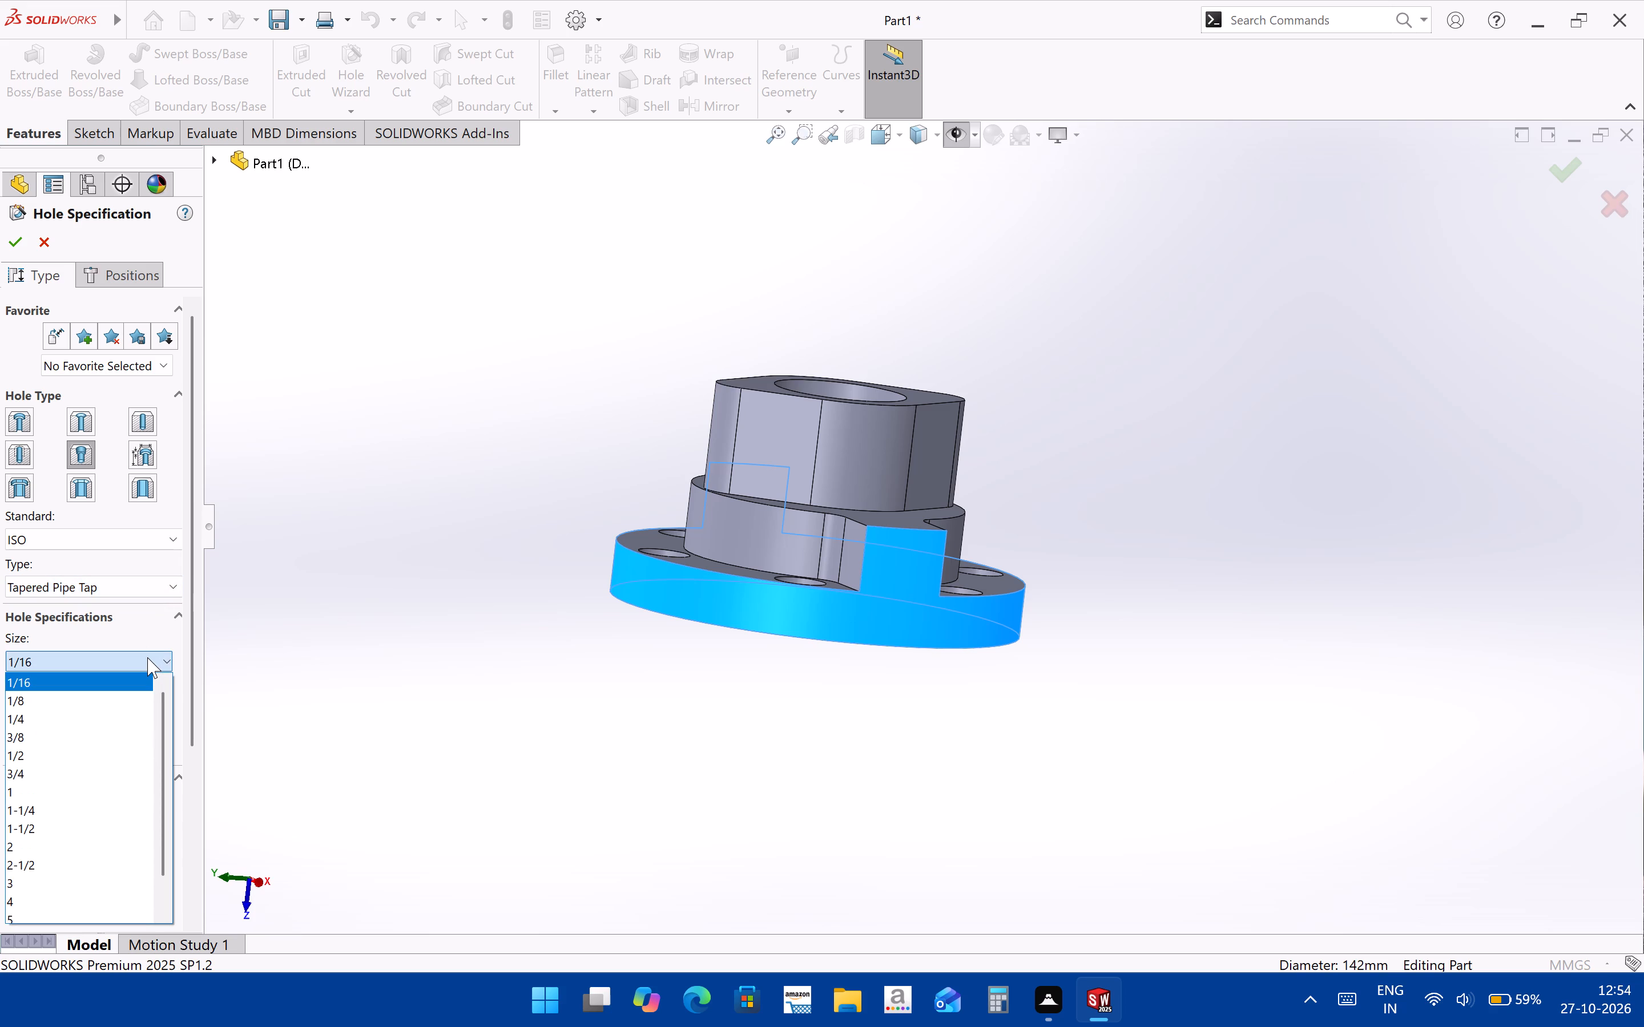
click(147, 657)
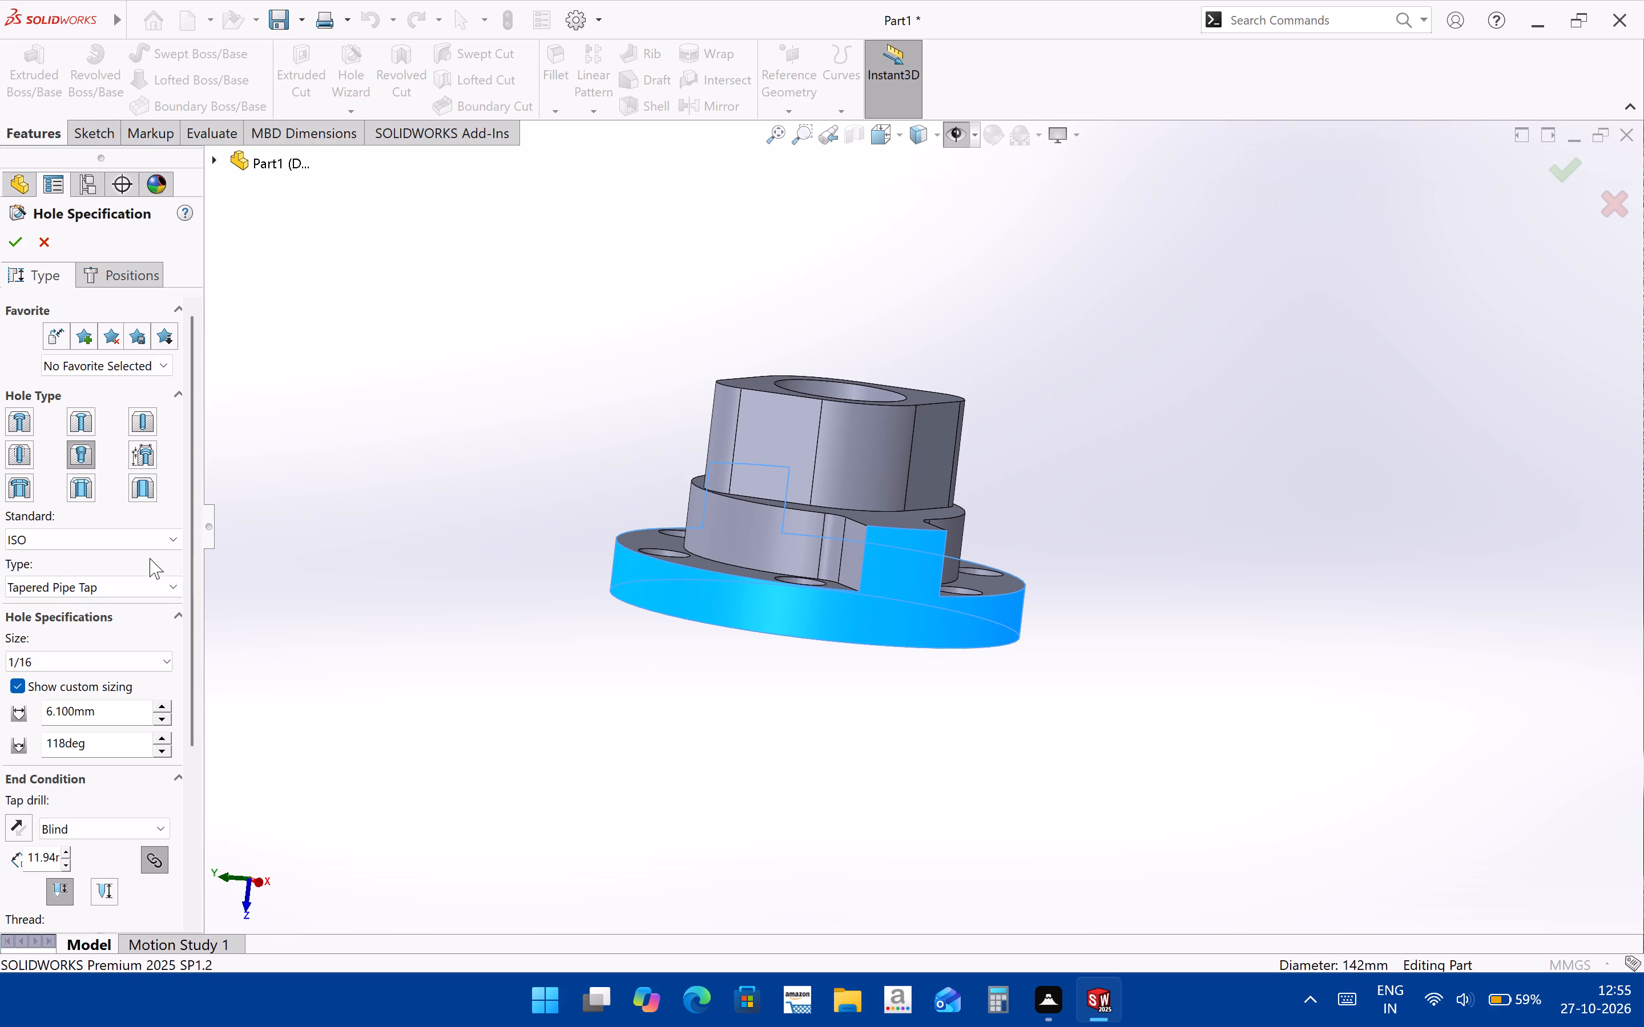
click(155, 548)
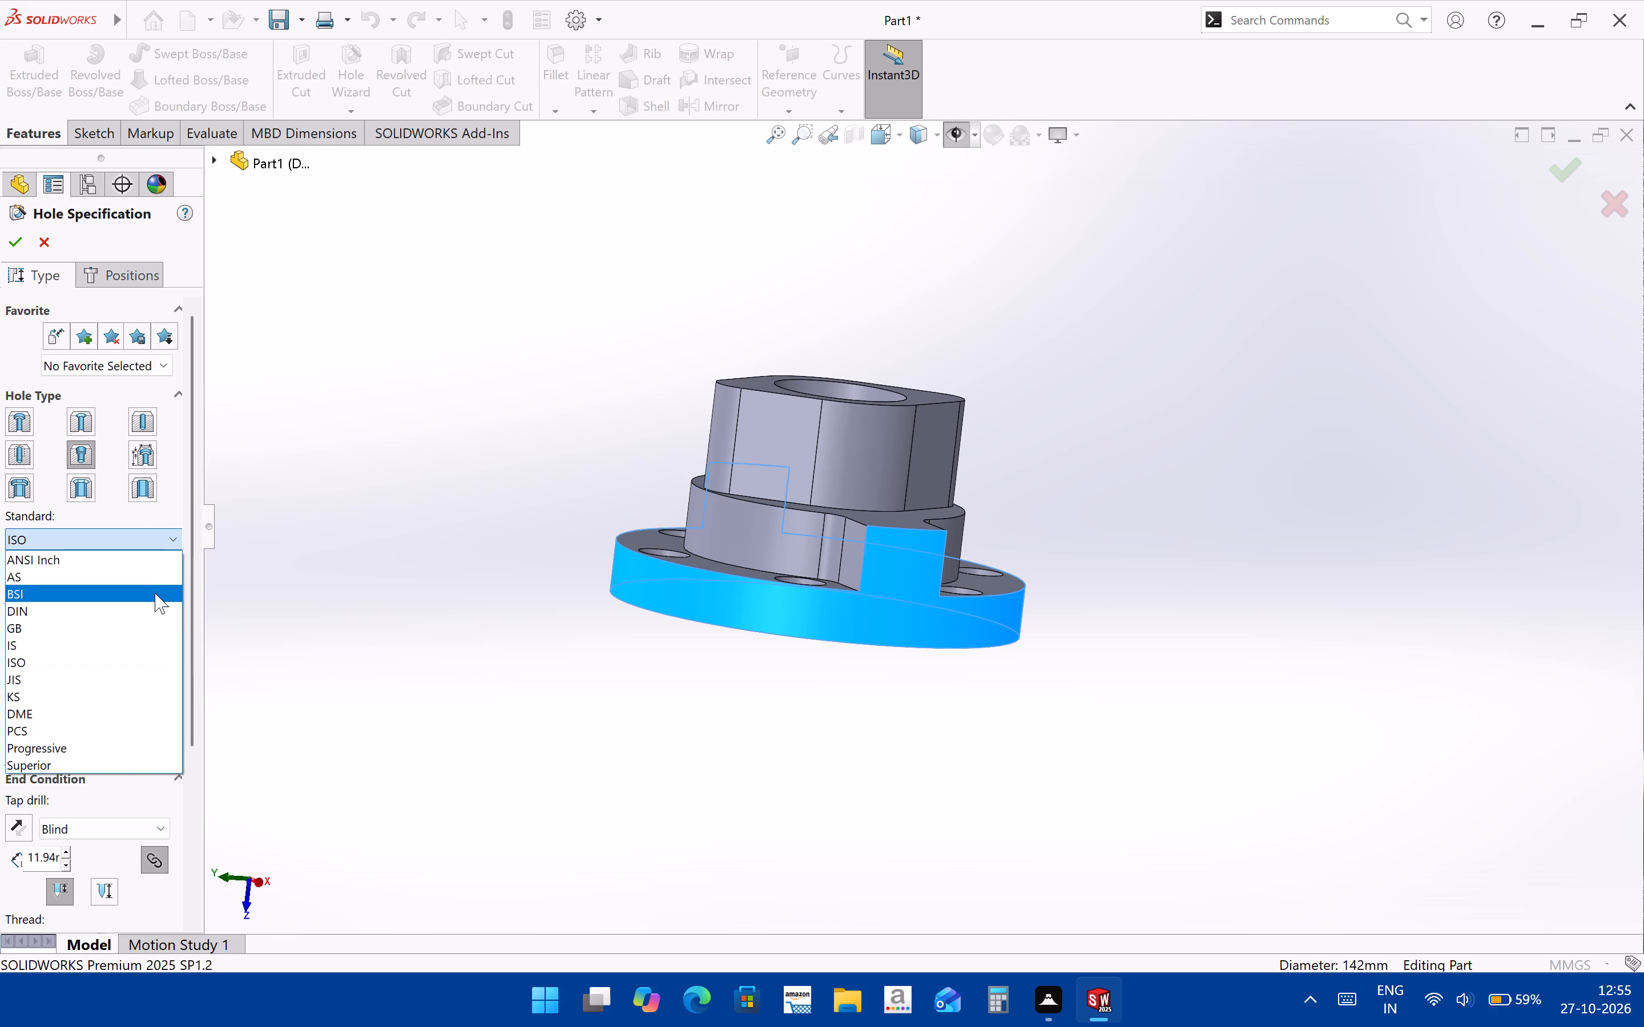
click(158, 666)
click(144, 531)
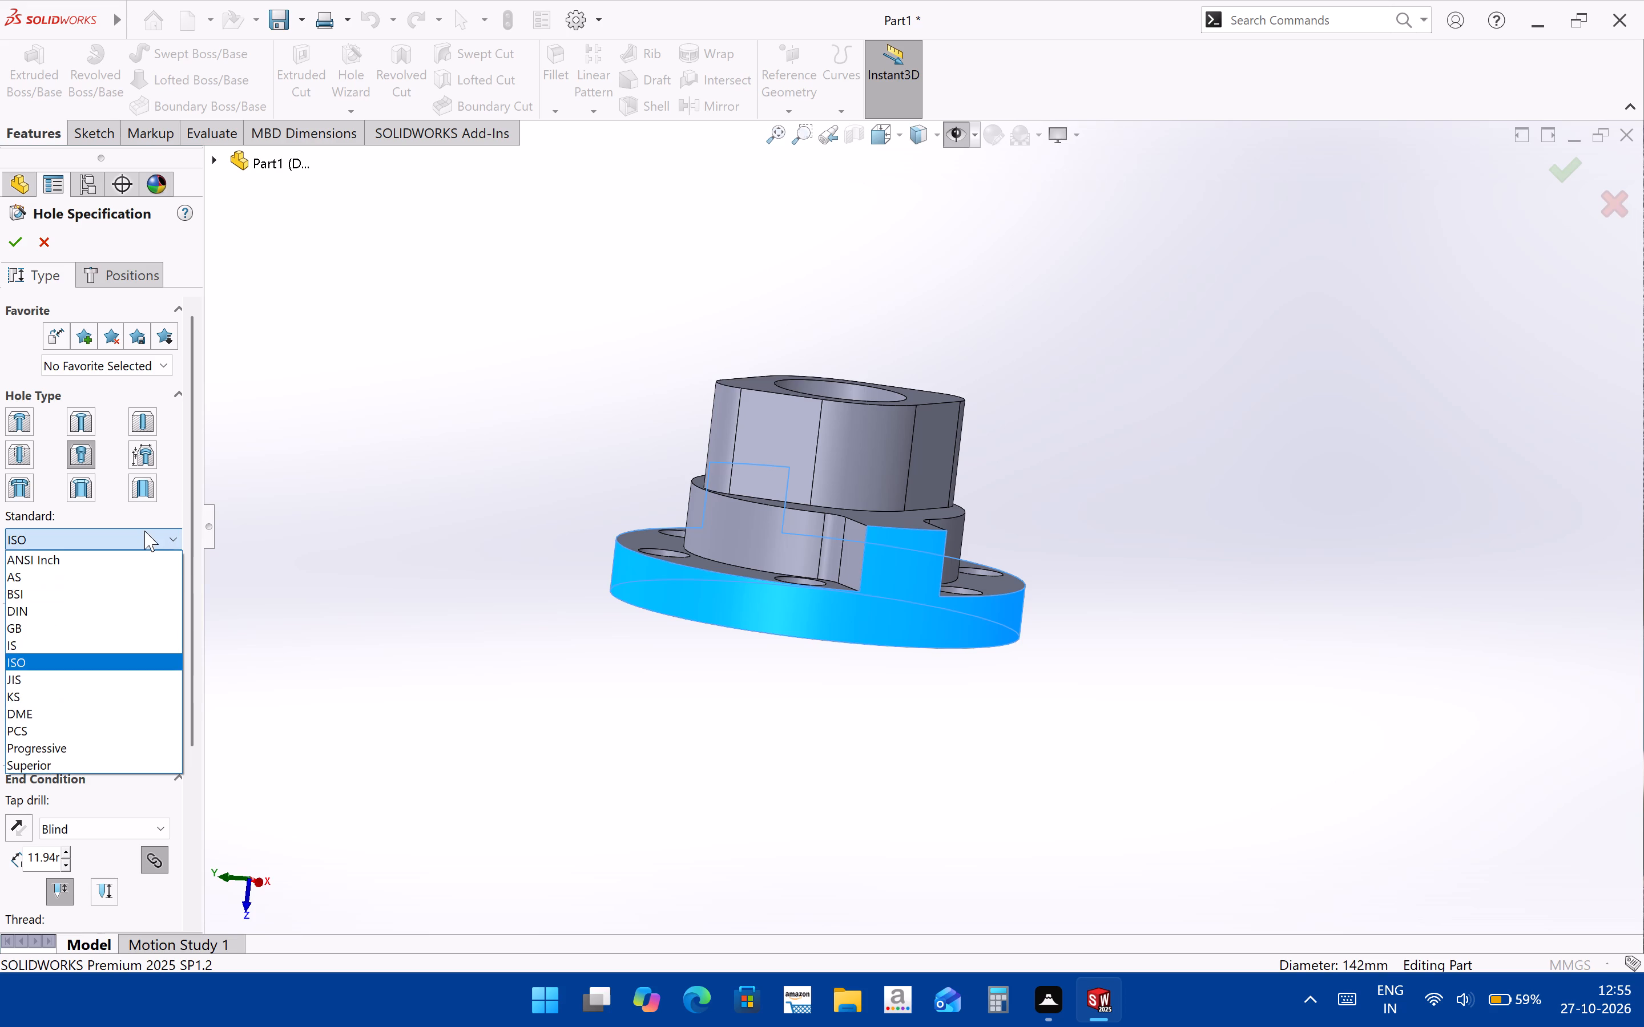
click(161, 653)
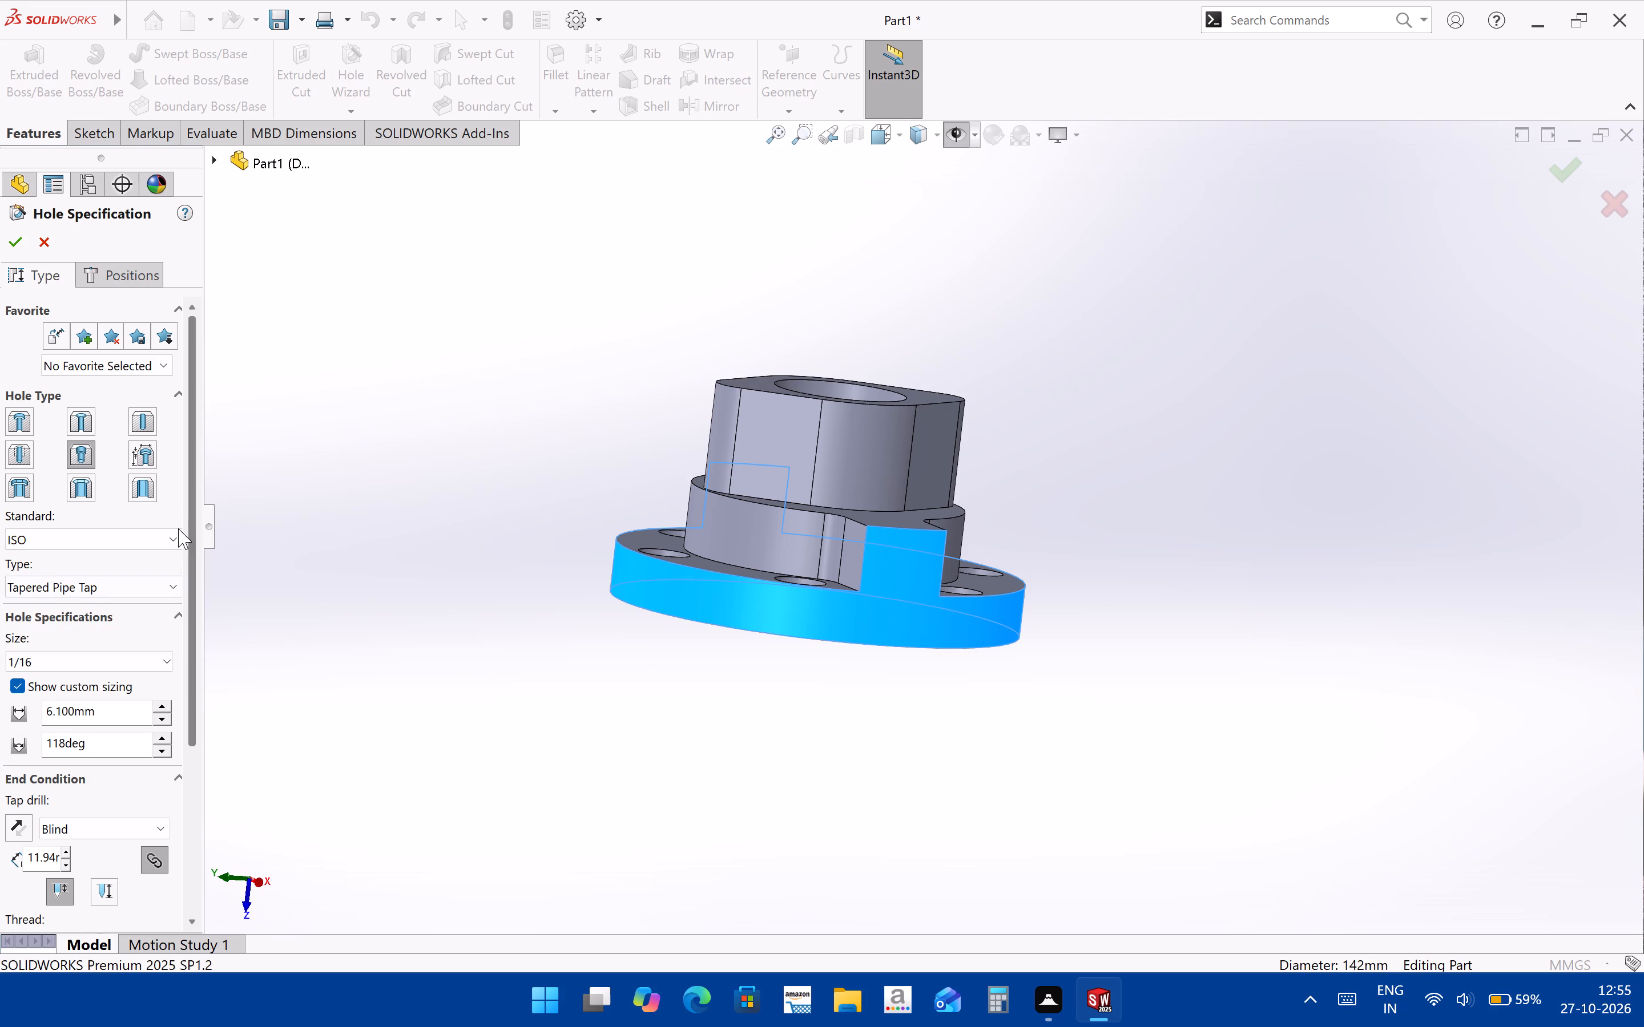
click(178, 528)
click(152, 663)
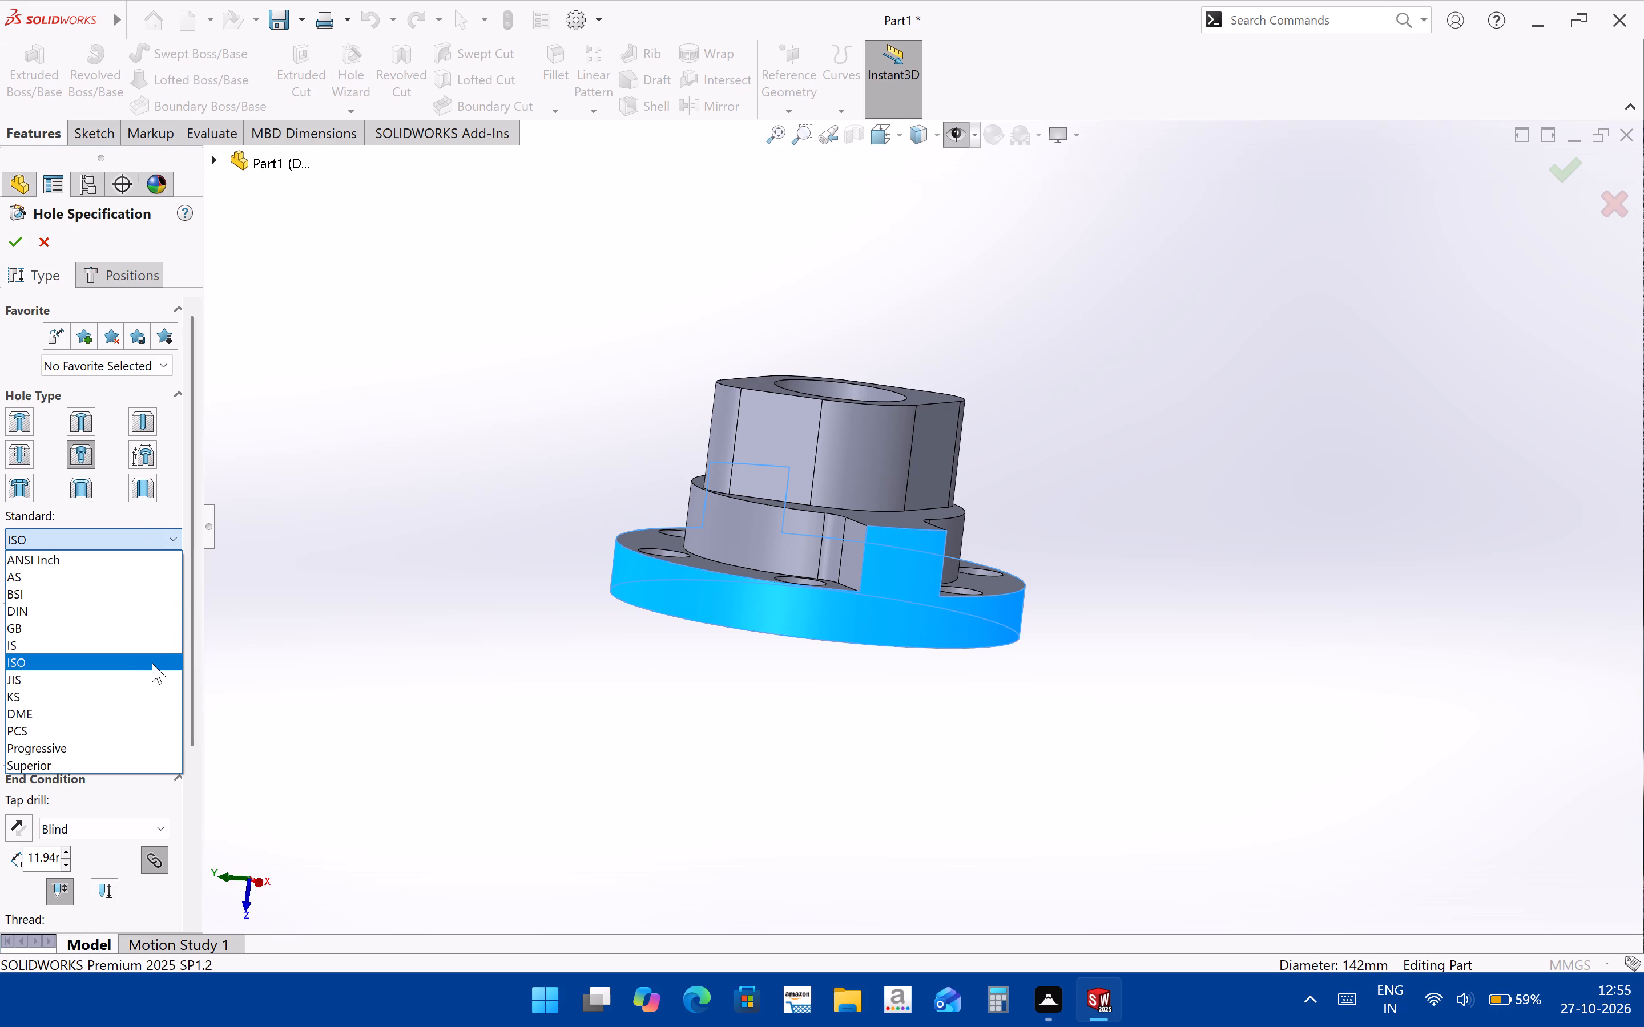
click(164, 583)
click(164, 585)
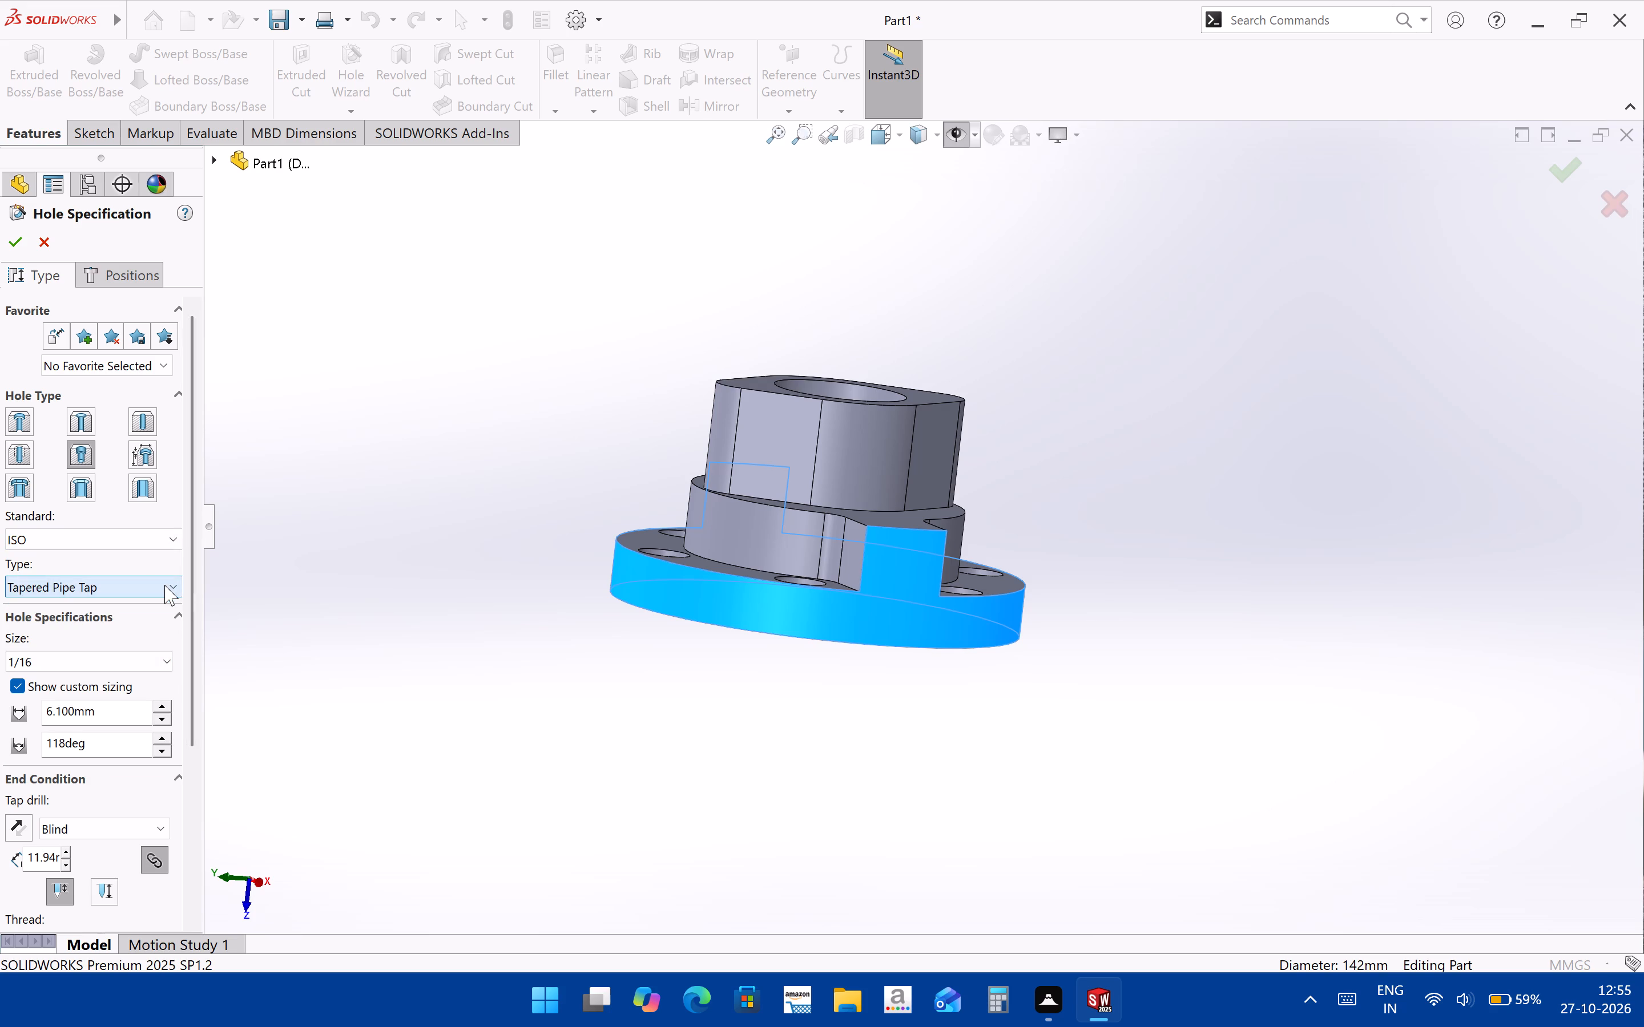
click(154, 656)
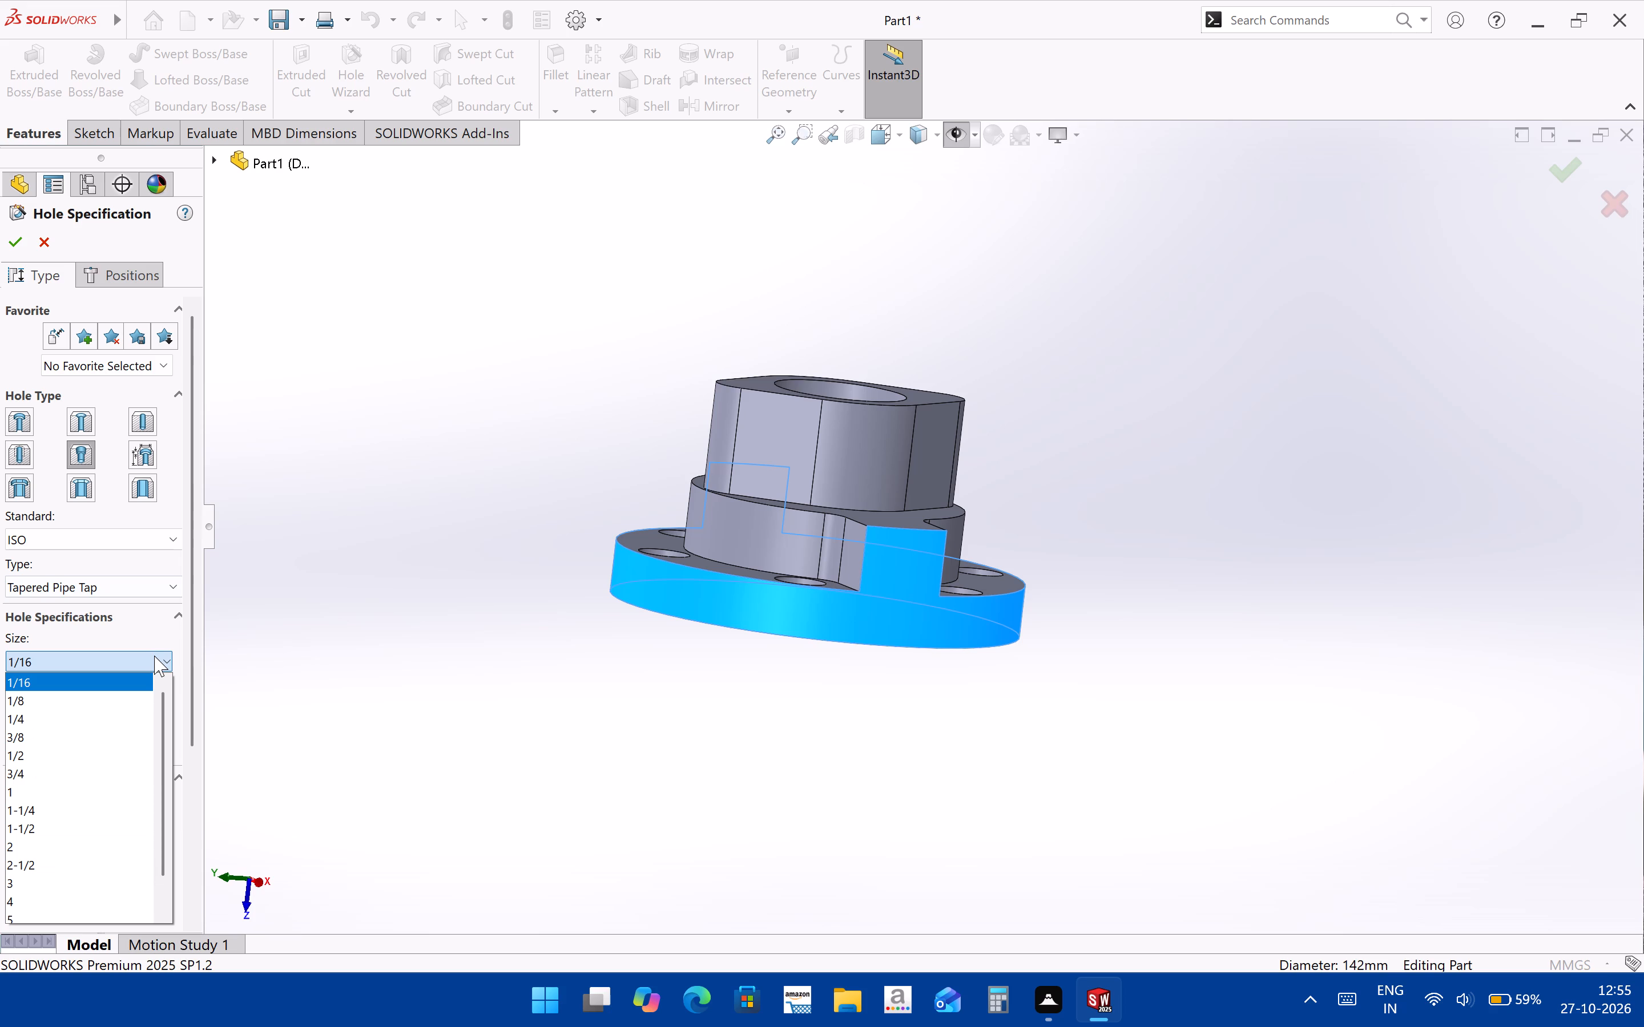
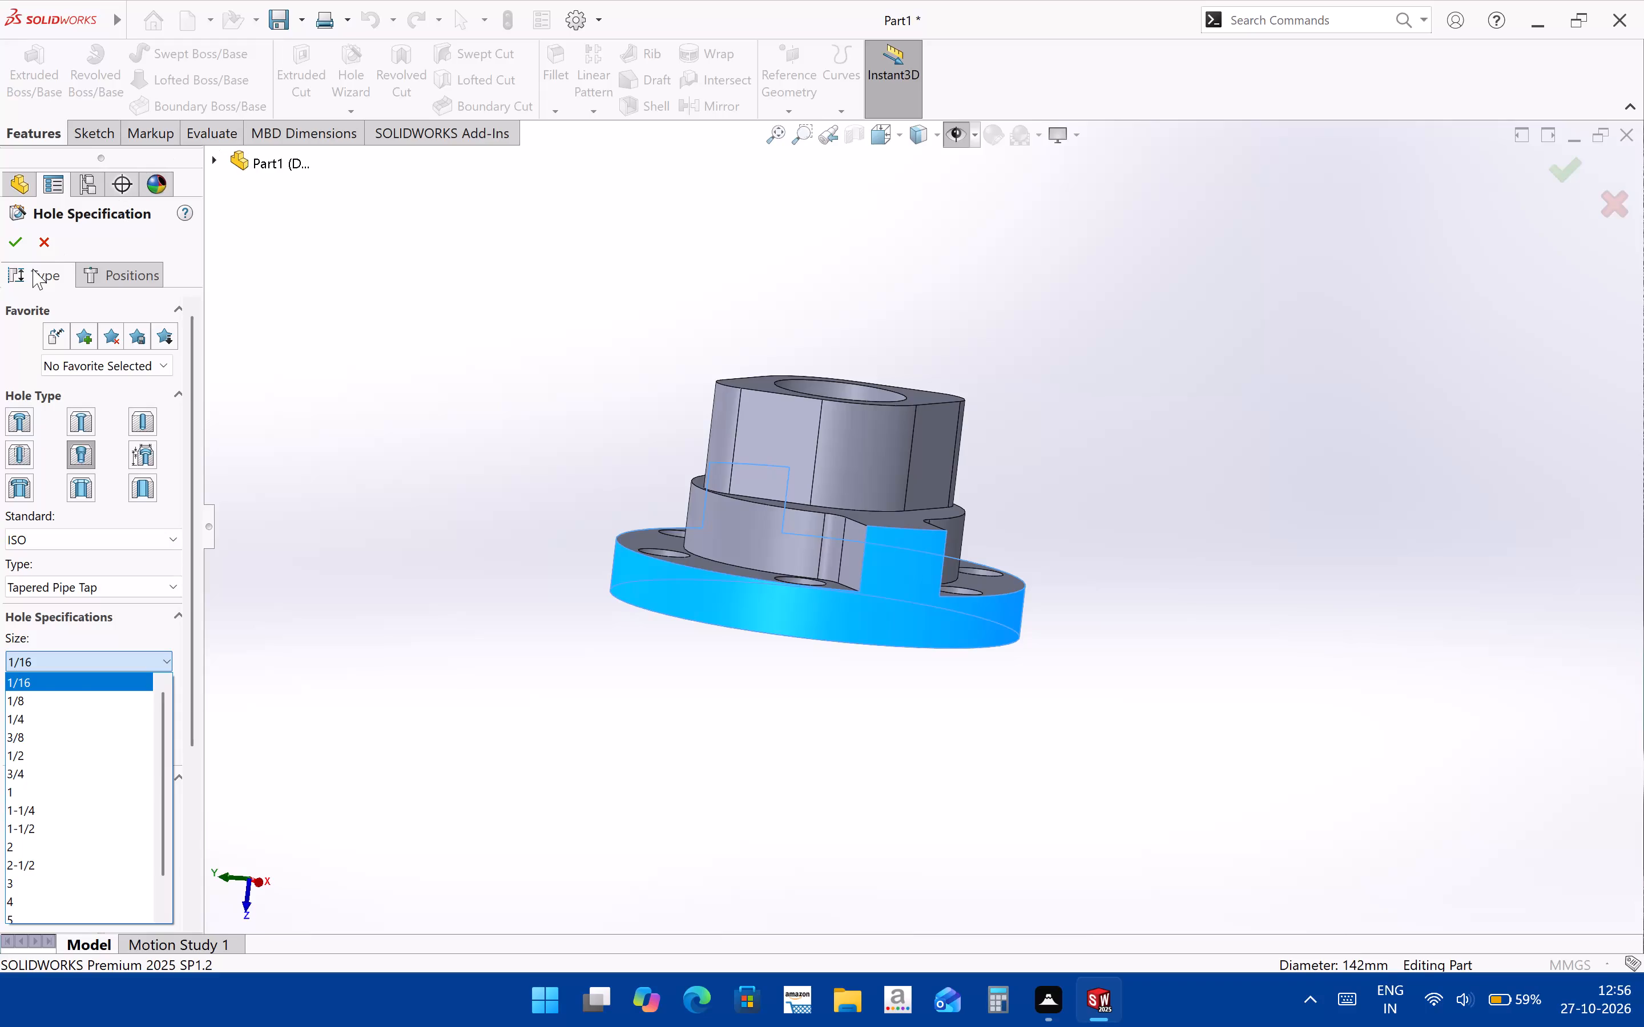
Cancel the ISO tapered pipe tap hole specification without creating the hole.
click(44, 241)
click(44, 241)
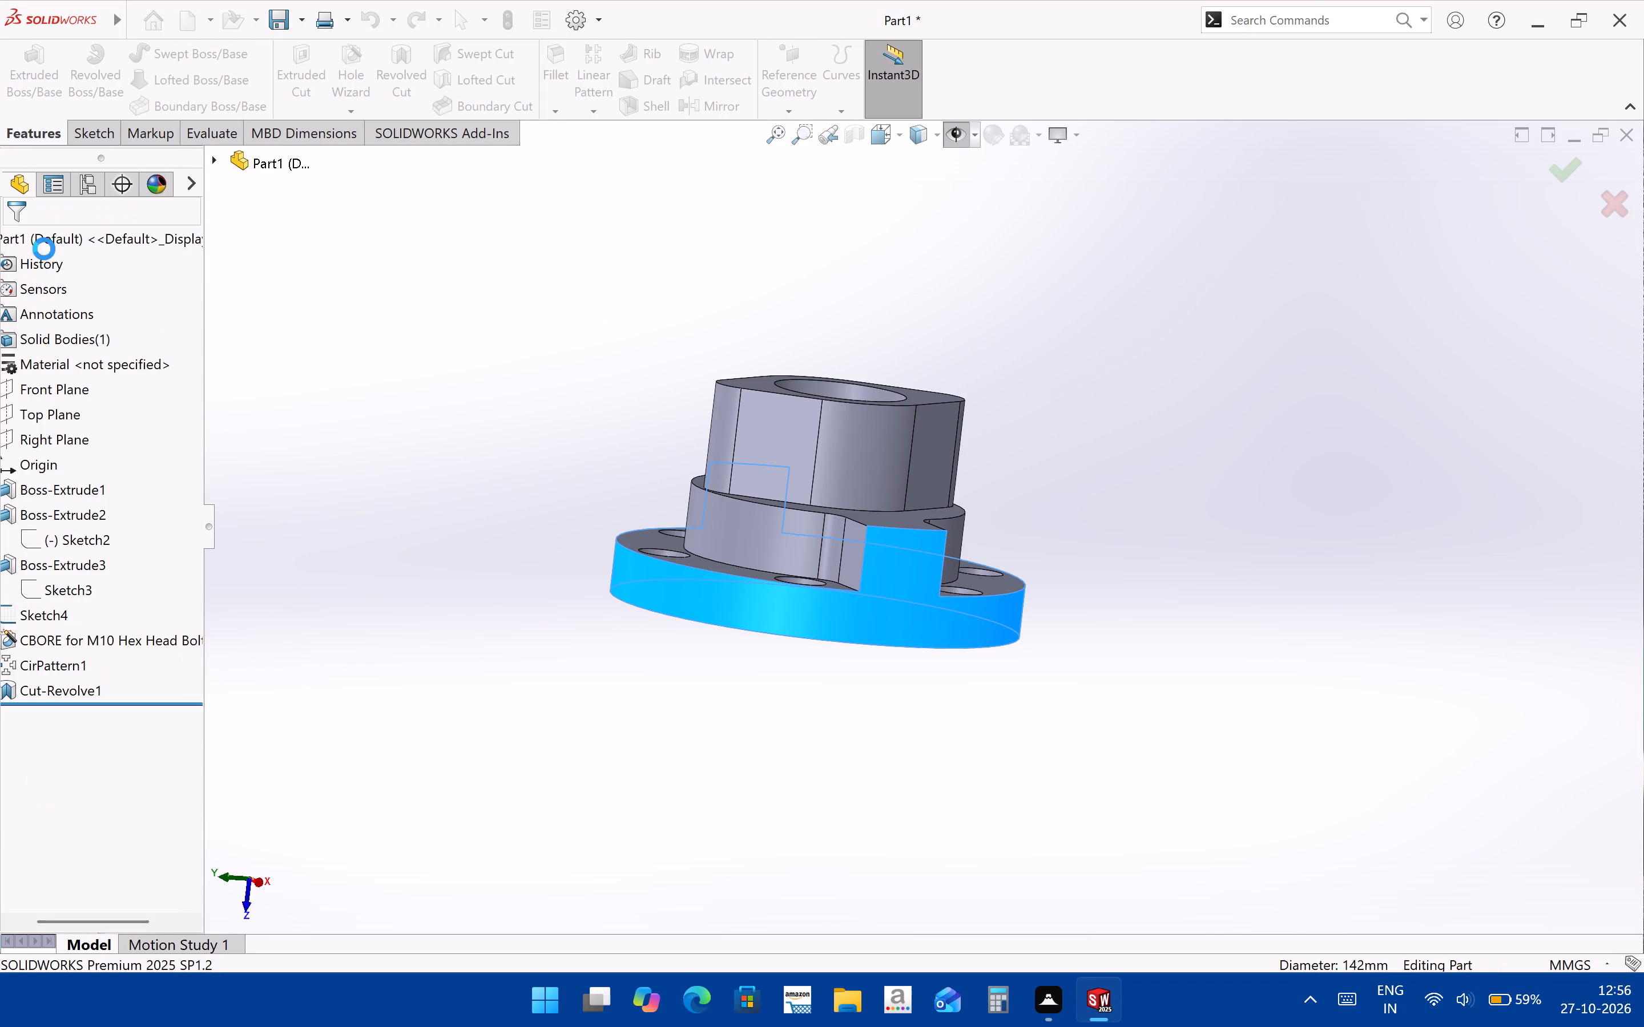
Start a new sketch on the Top Plane, viewed normal to it.
middle_drag(799, 592, 977, 658)
click(50, 411)
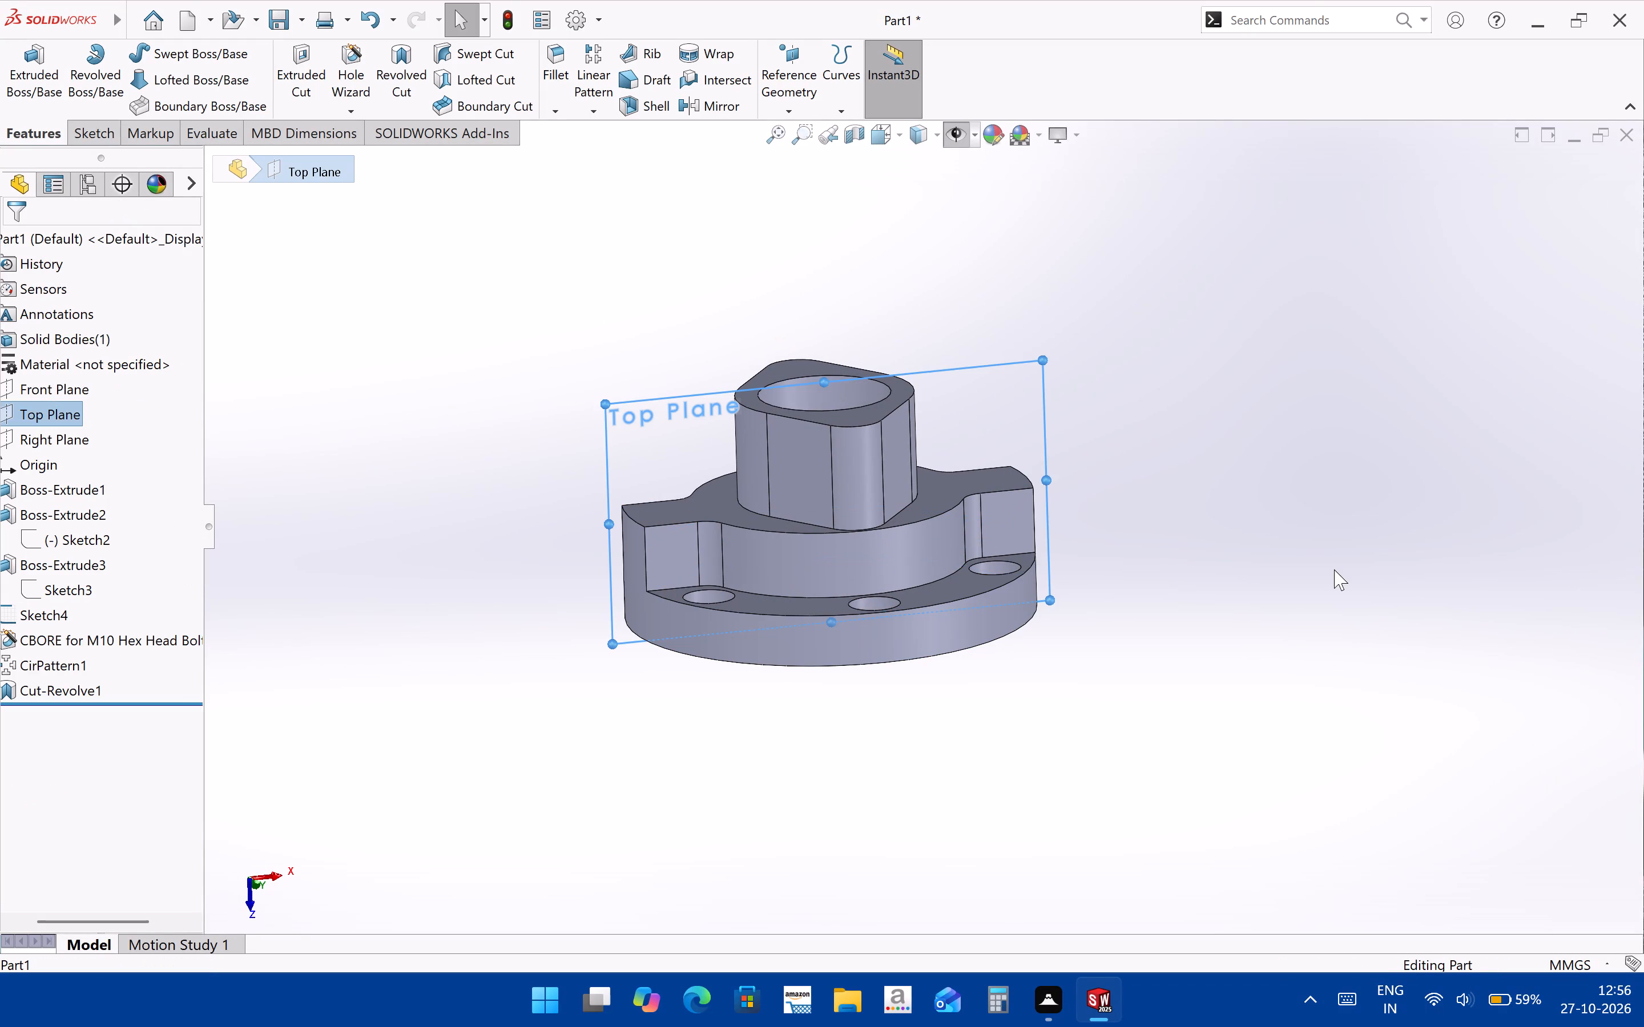
key(ctrl+8)
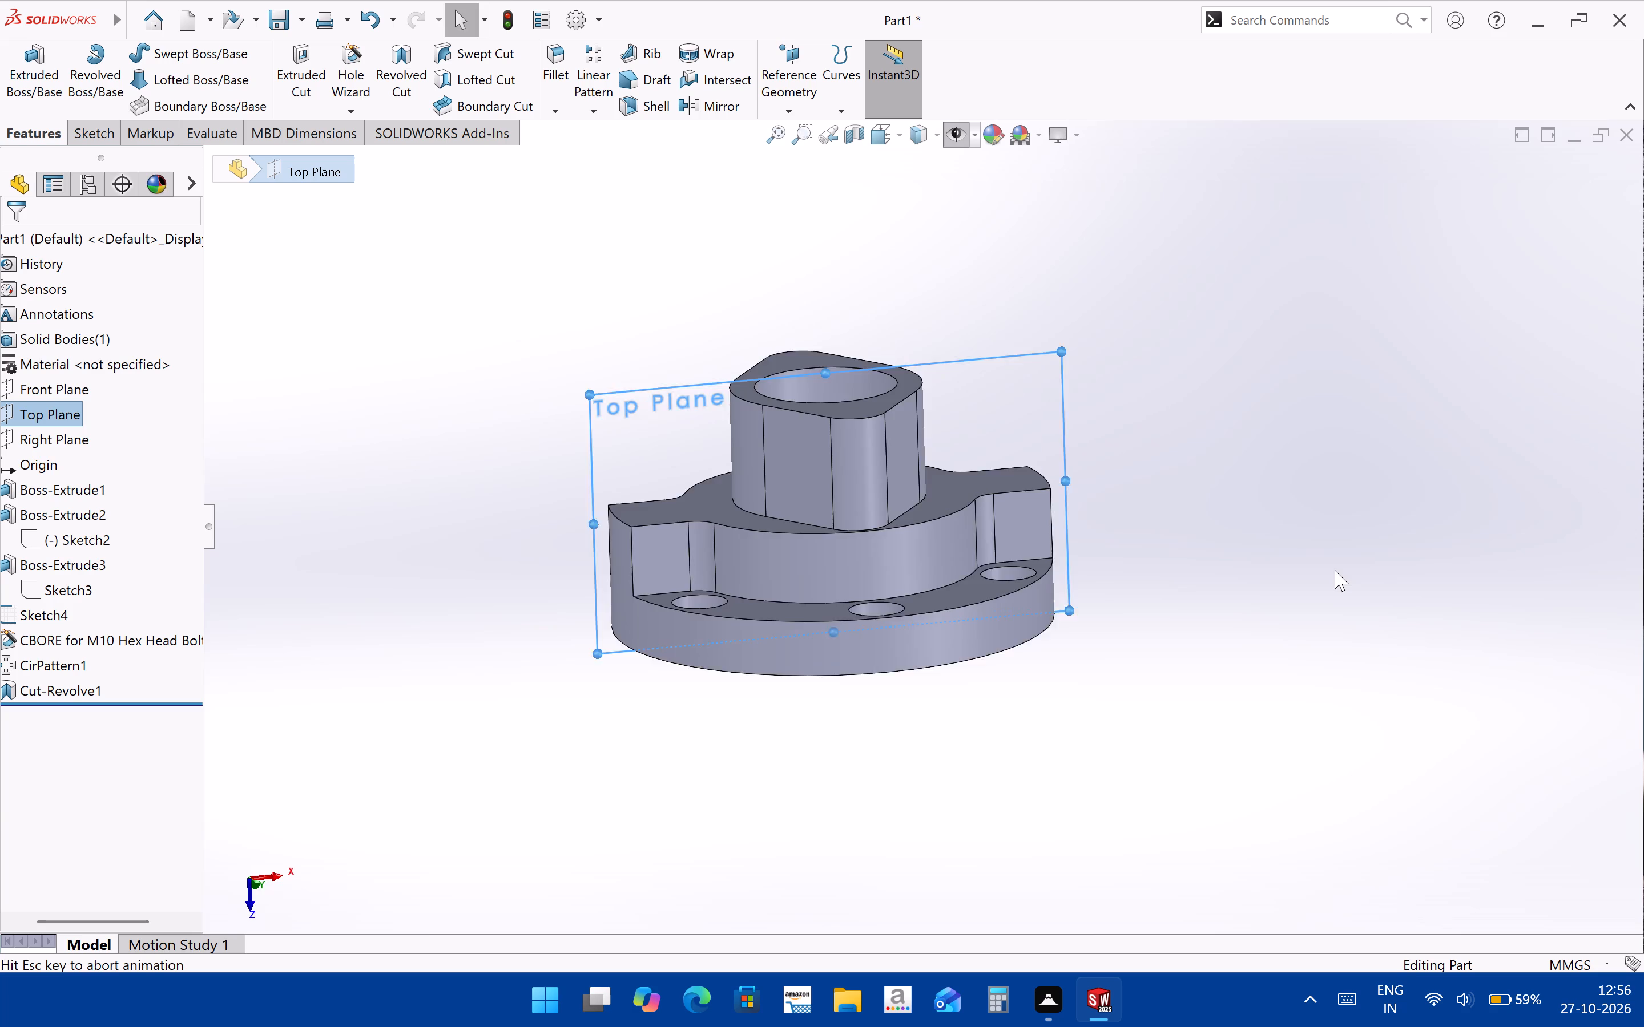
click(1380, 532)
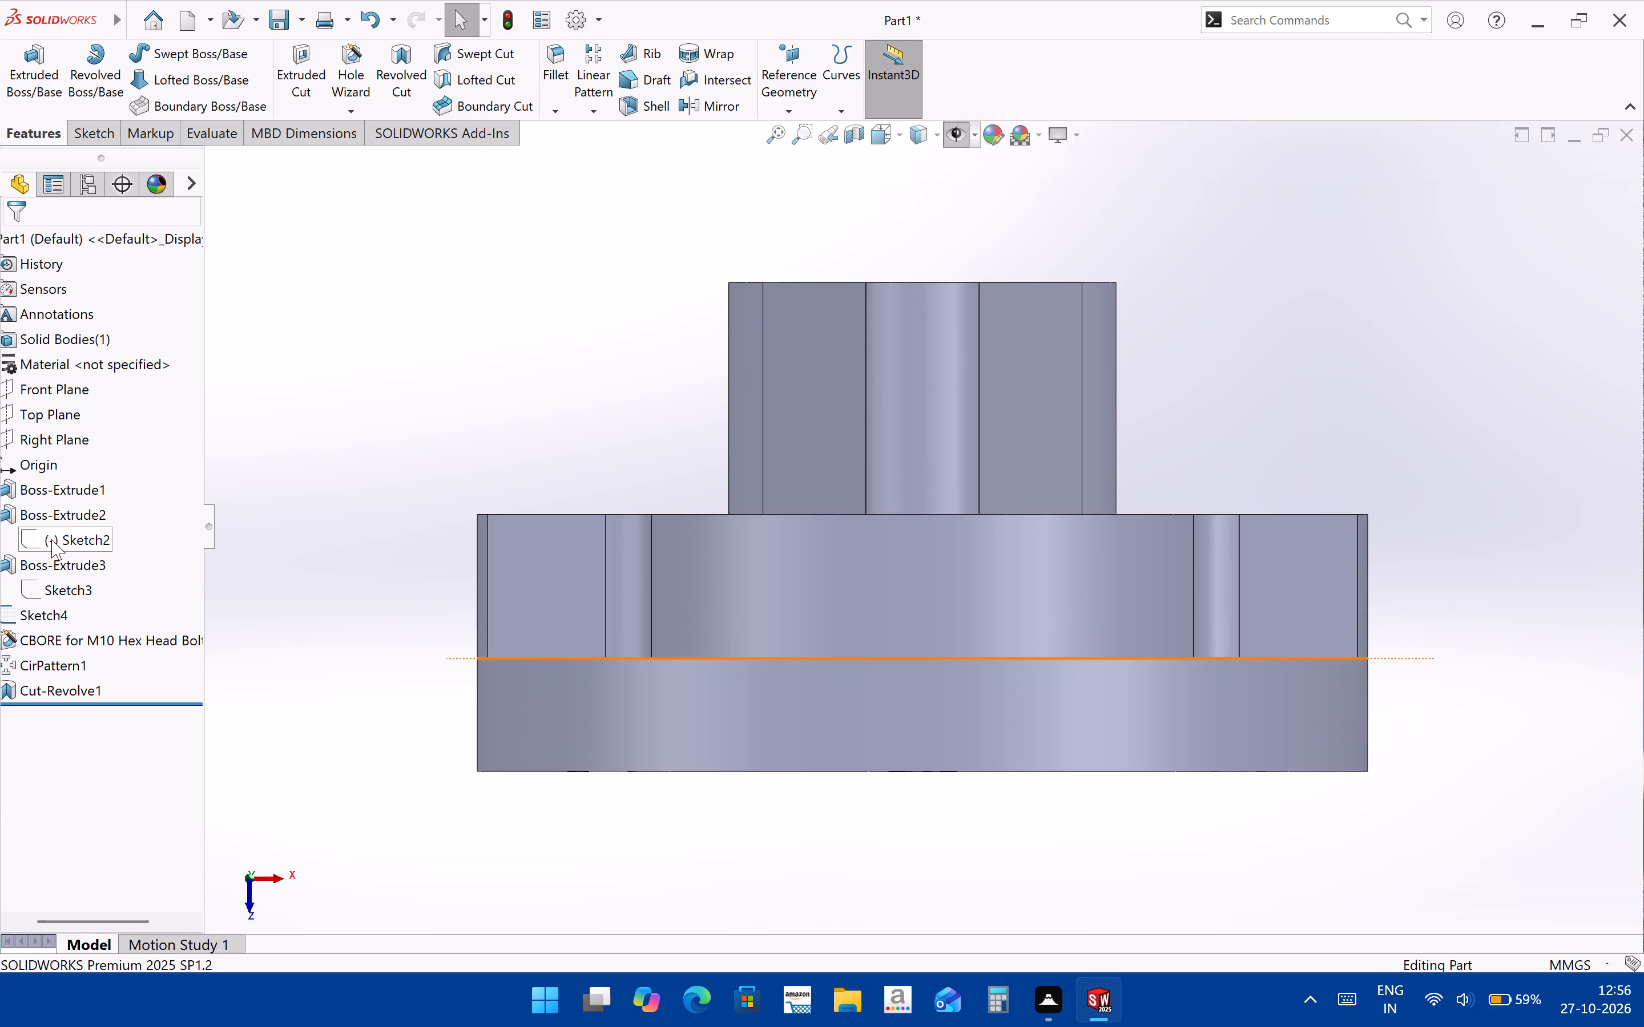
click(57, 404)
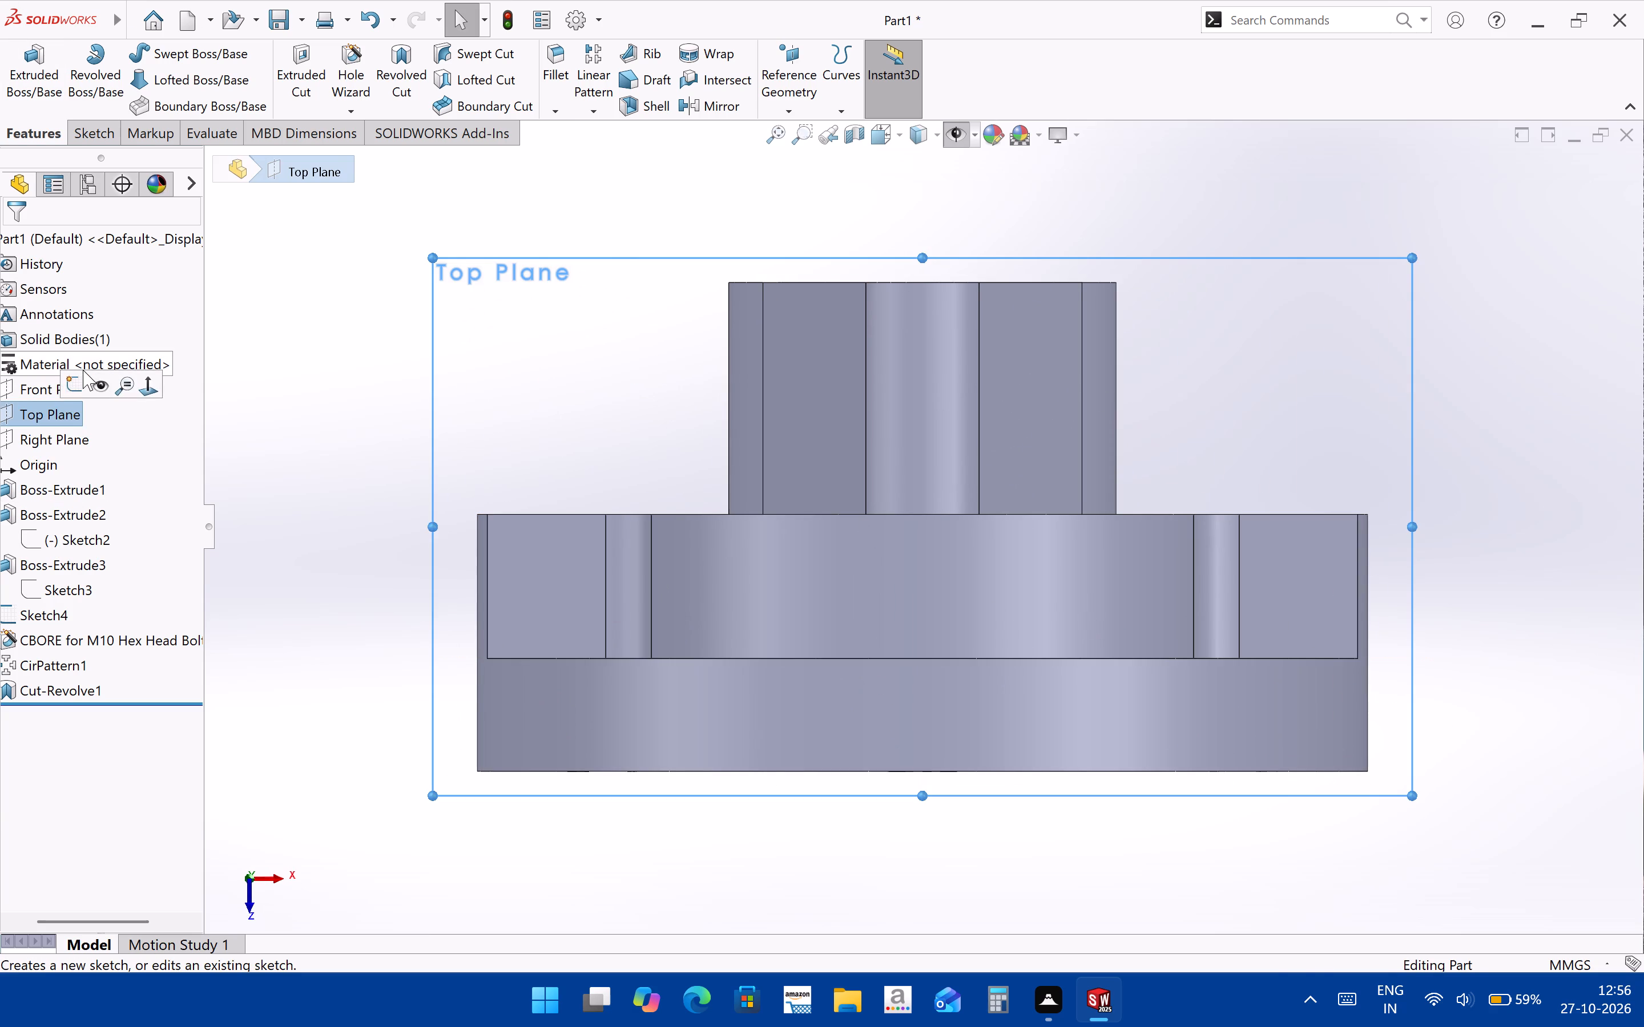
click(80, 376)
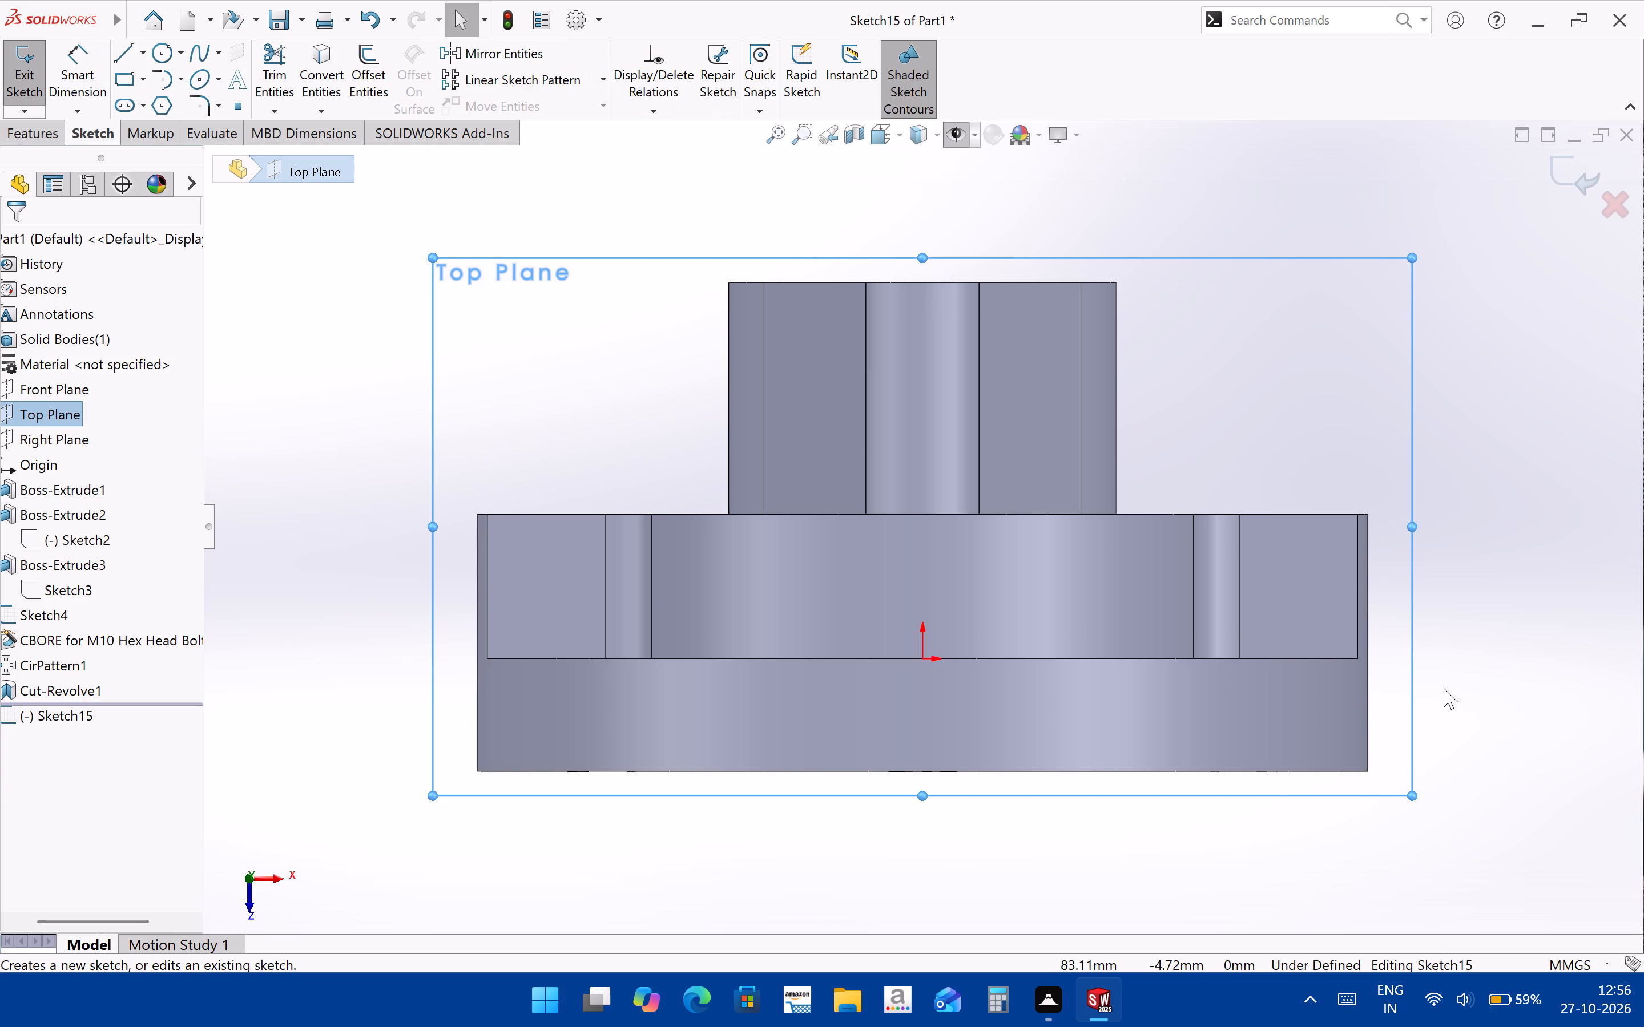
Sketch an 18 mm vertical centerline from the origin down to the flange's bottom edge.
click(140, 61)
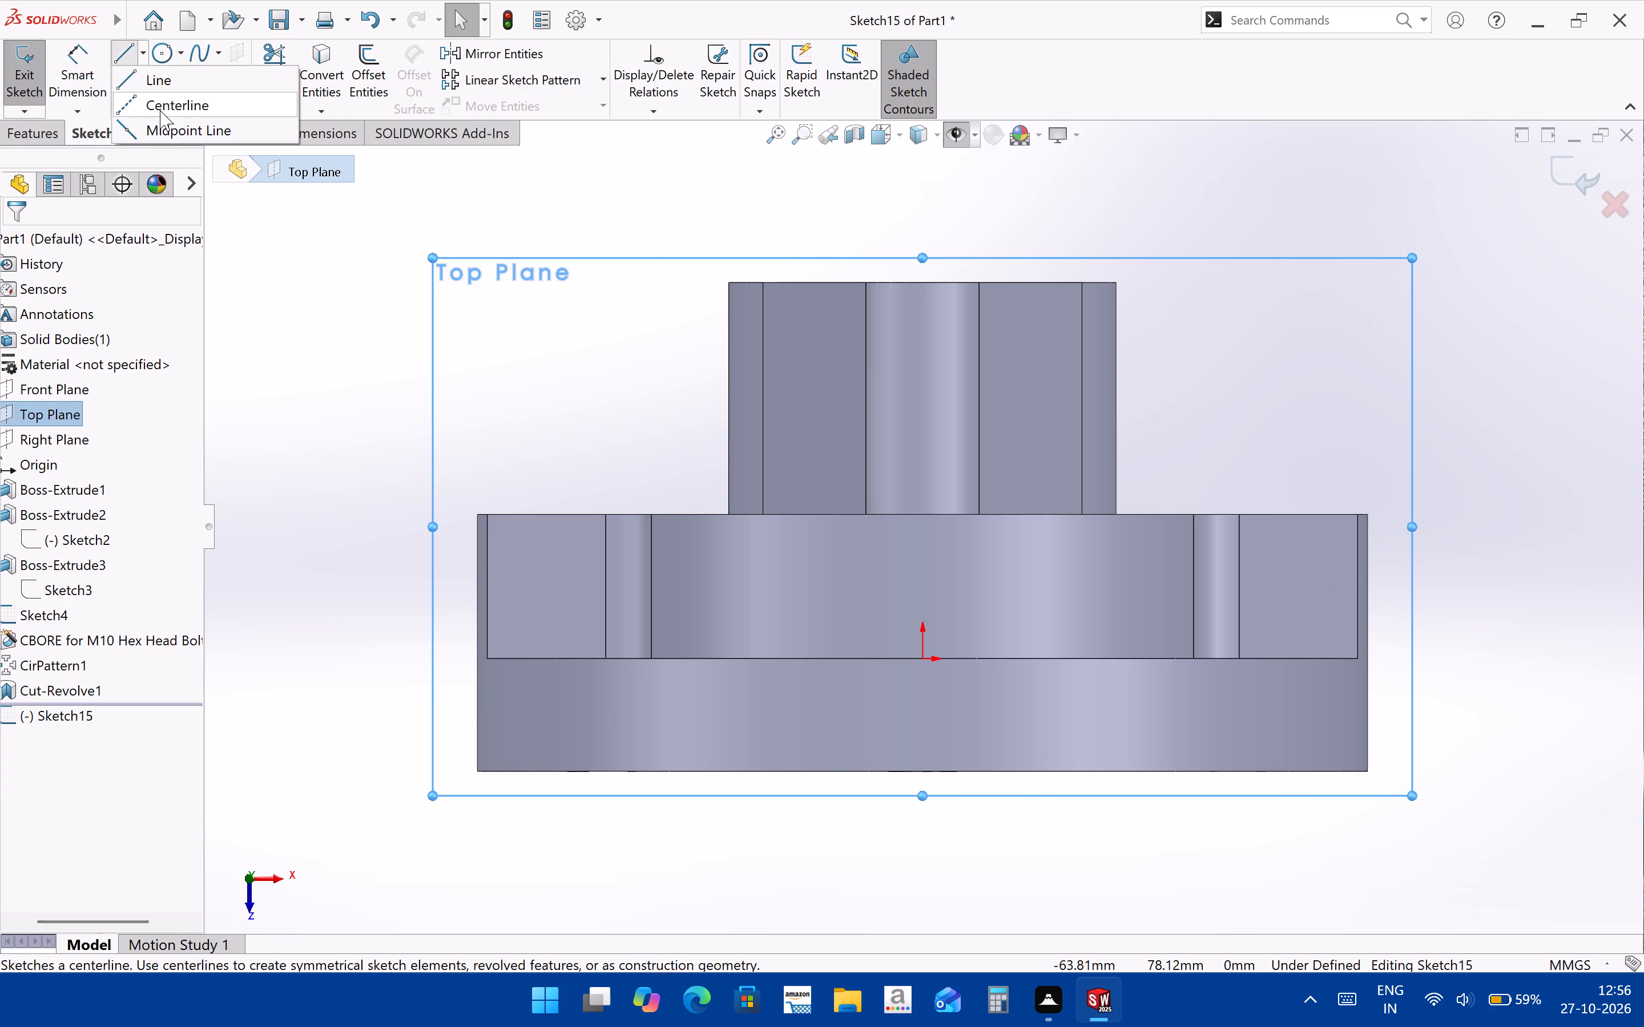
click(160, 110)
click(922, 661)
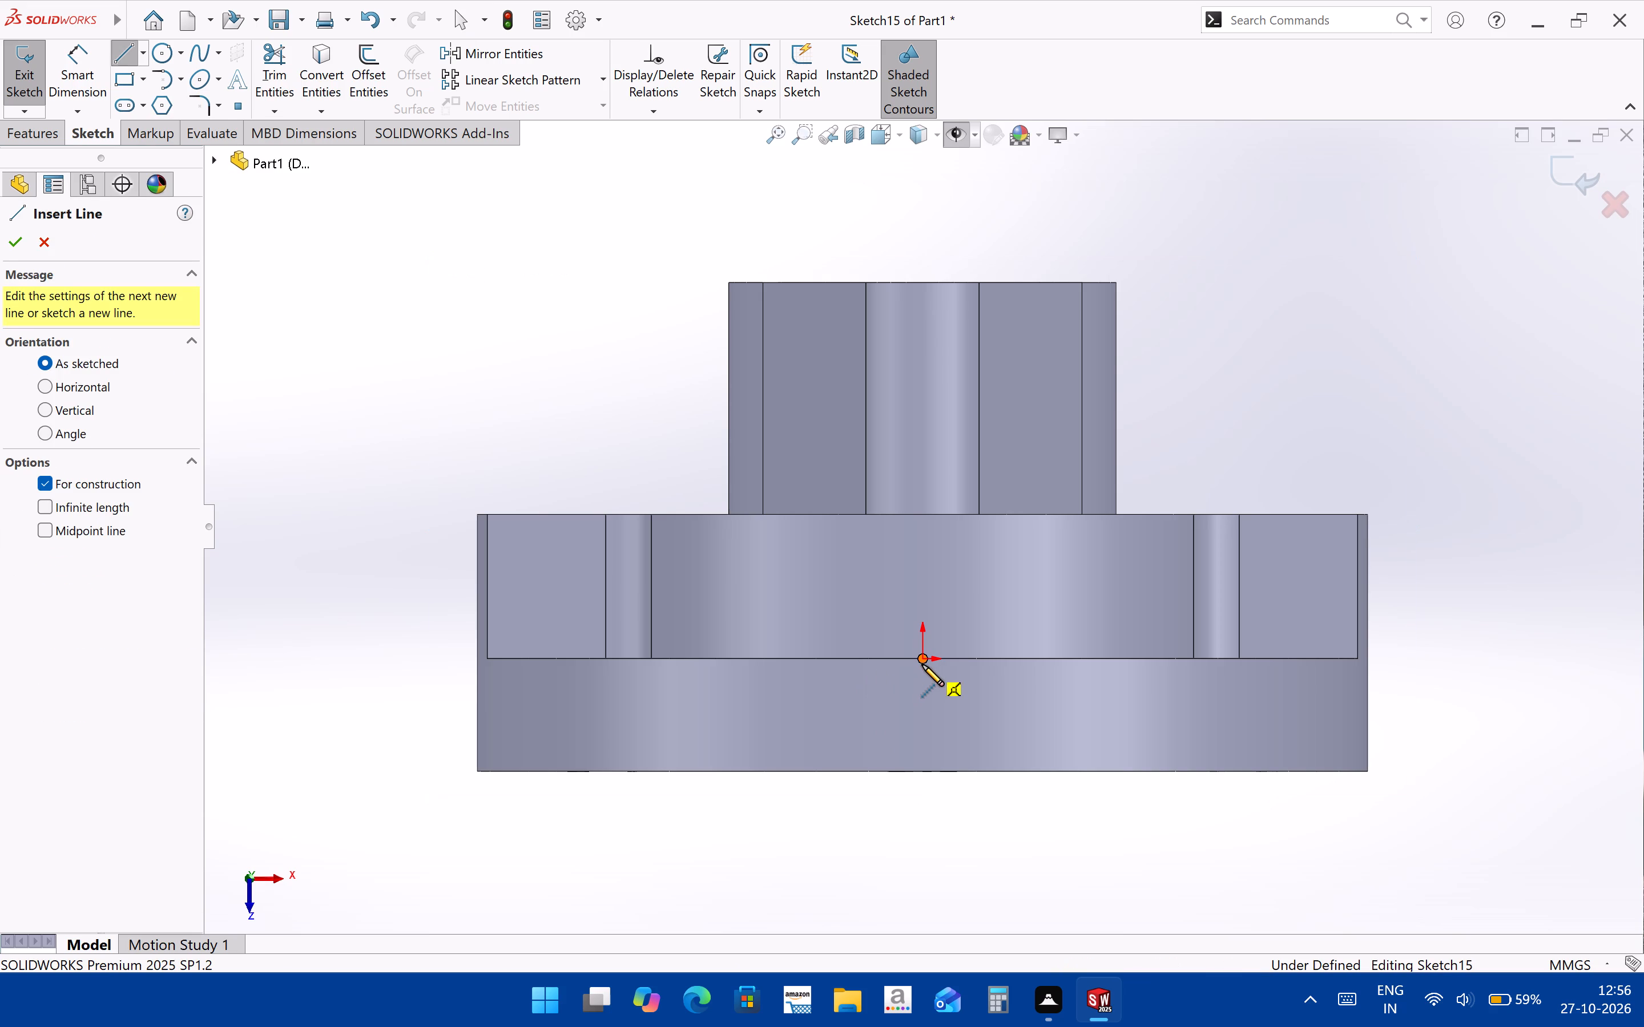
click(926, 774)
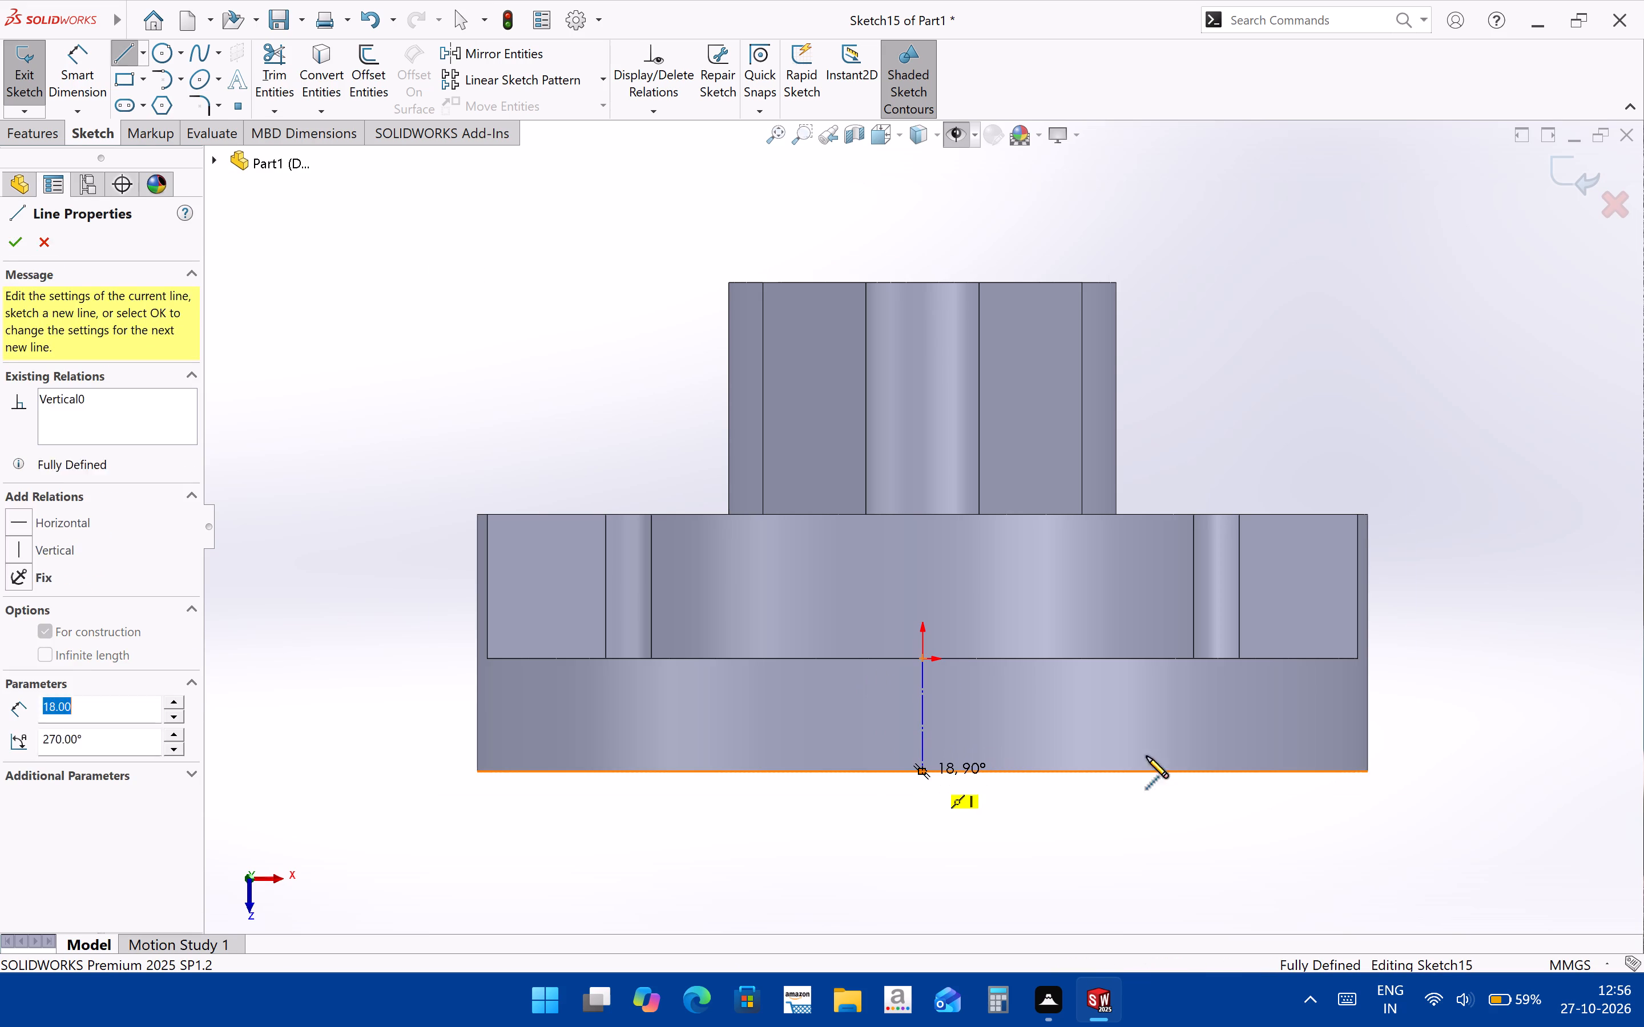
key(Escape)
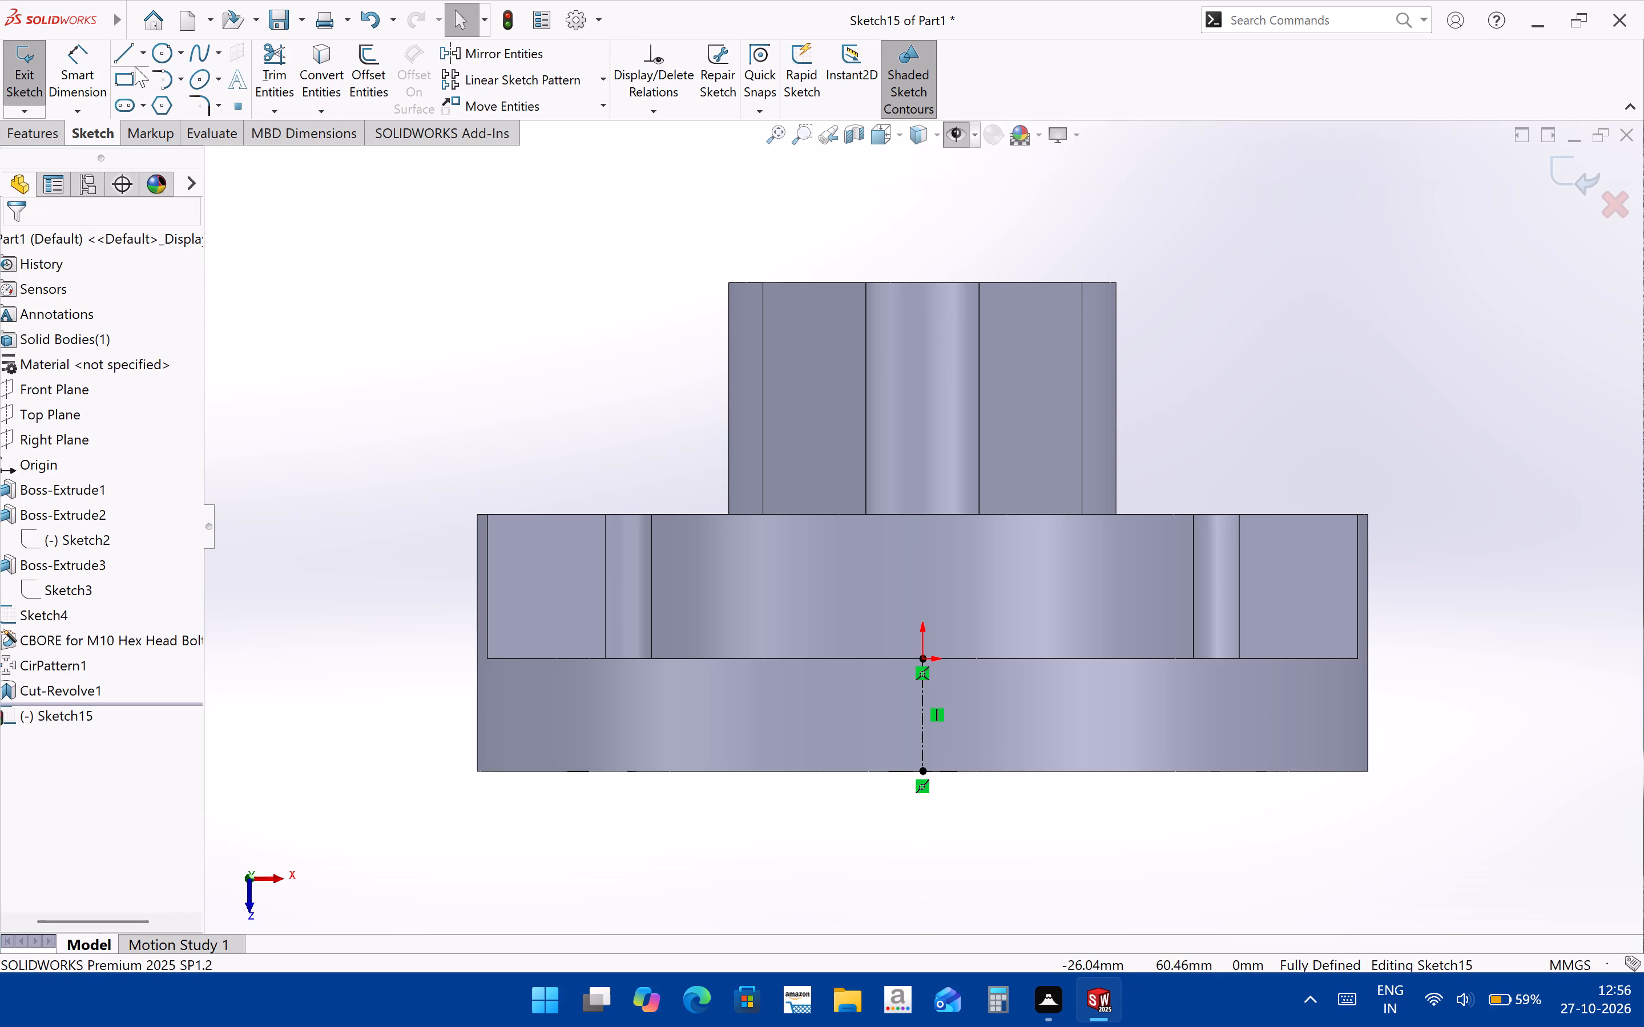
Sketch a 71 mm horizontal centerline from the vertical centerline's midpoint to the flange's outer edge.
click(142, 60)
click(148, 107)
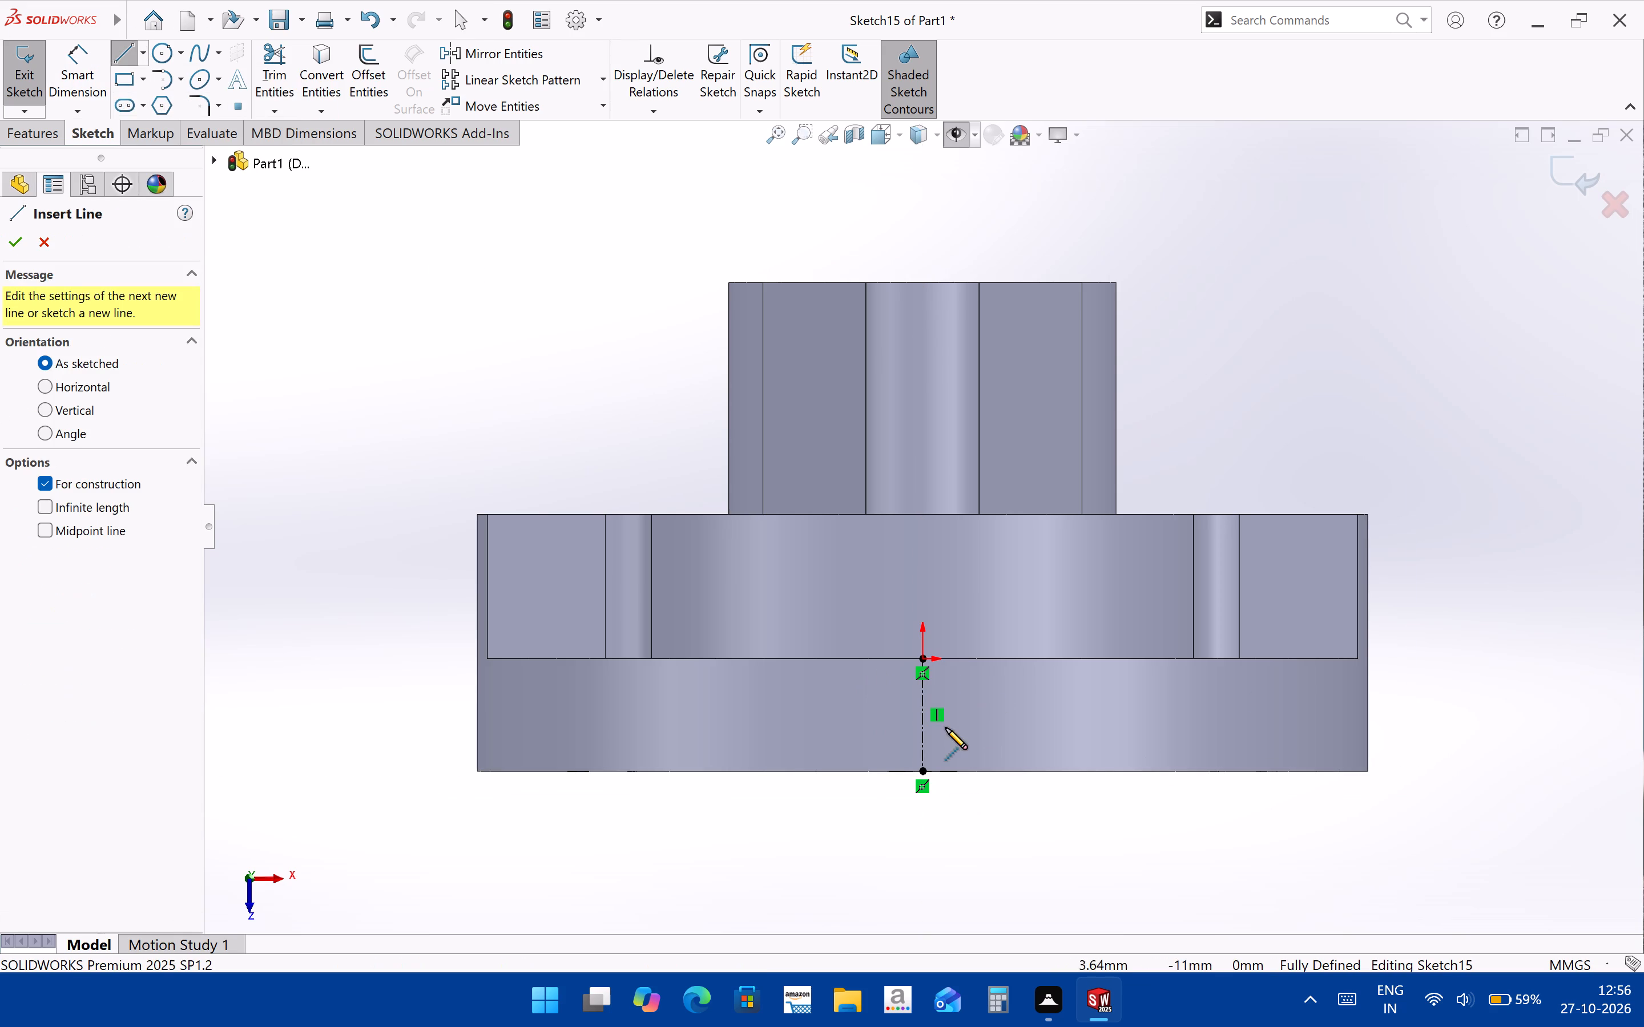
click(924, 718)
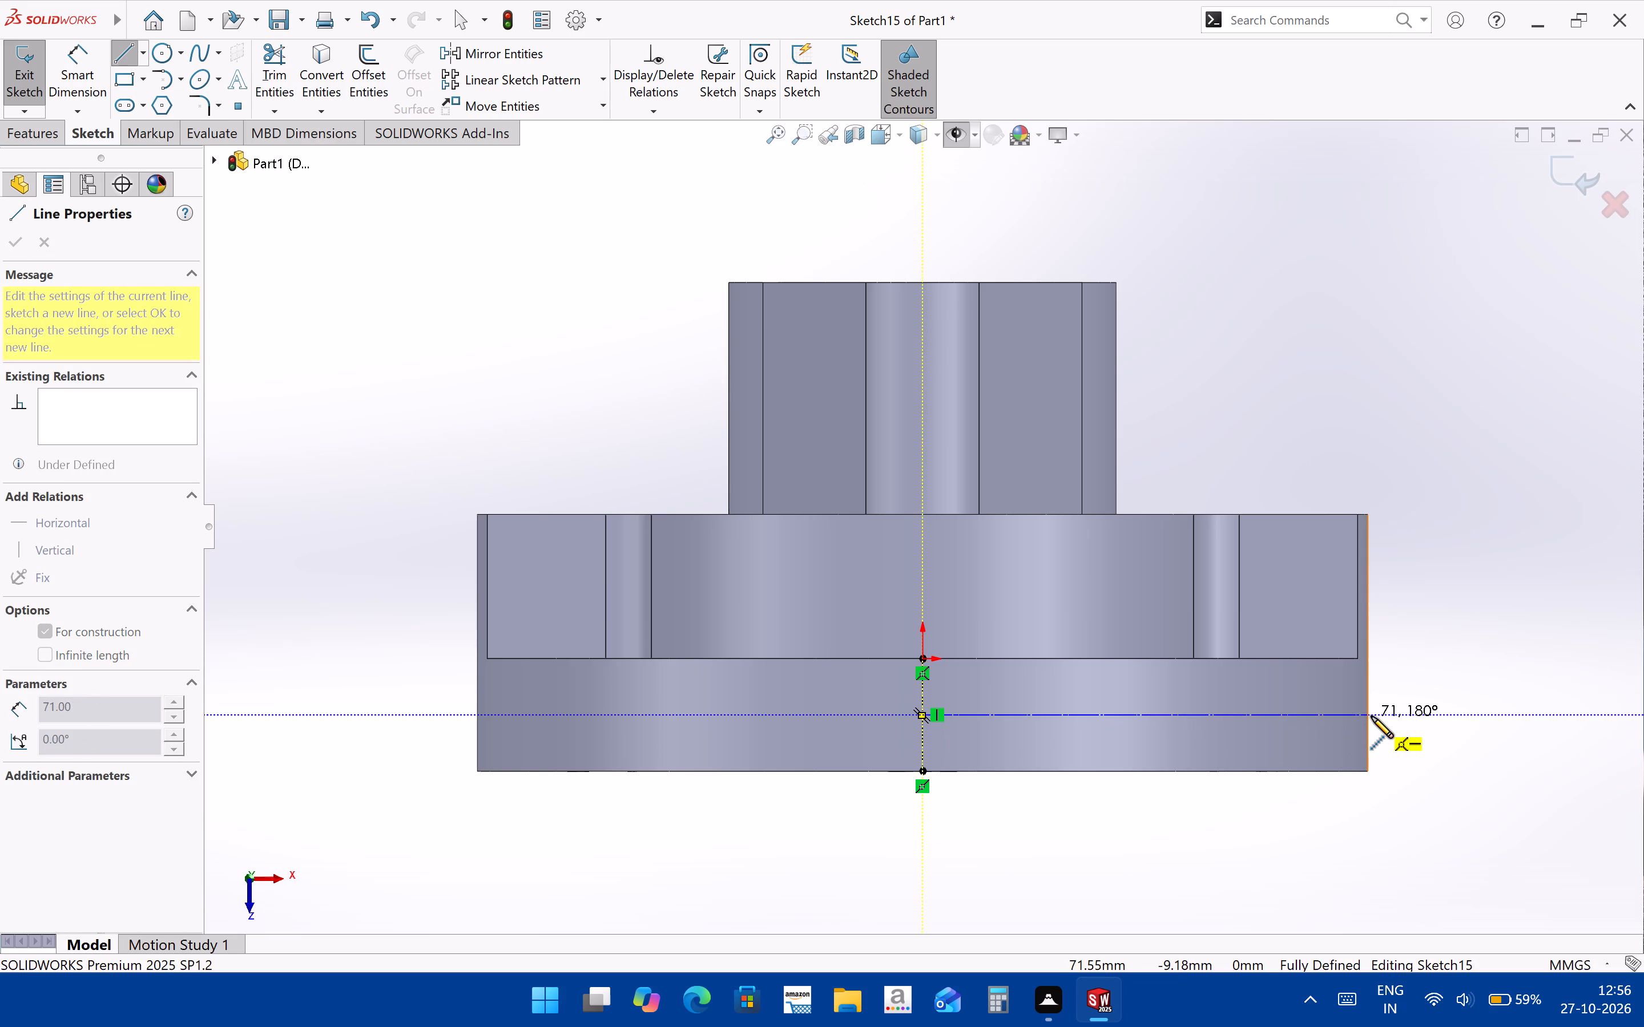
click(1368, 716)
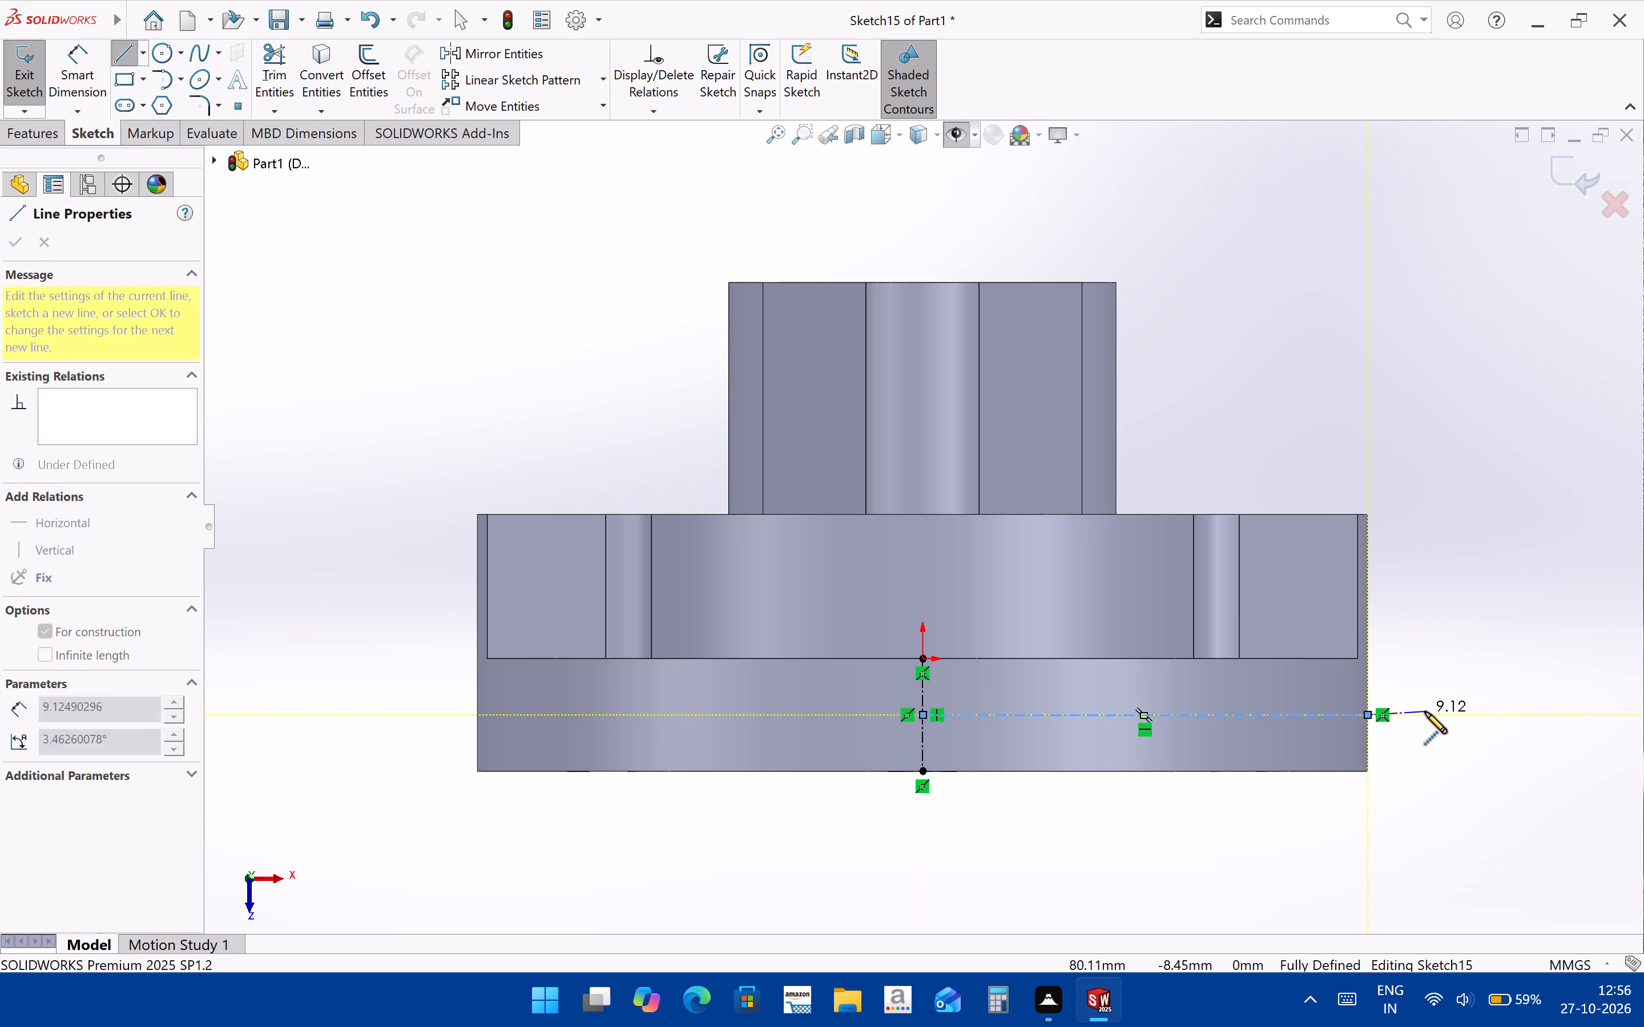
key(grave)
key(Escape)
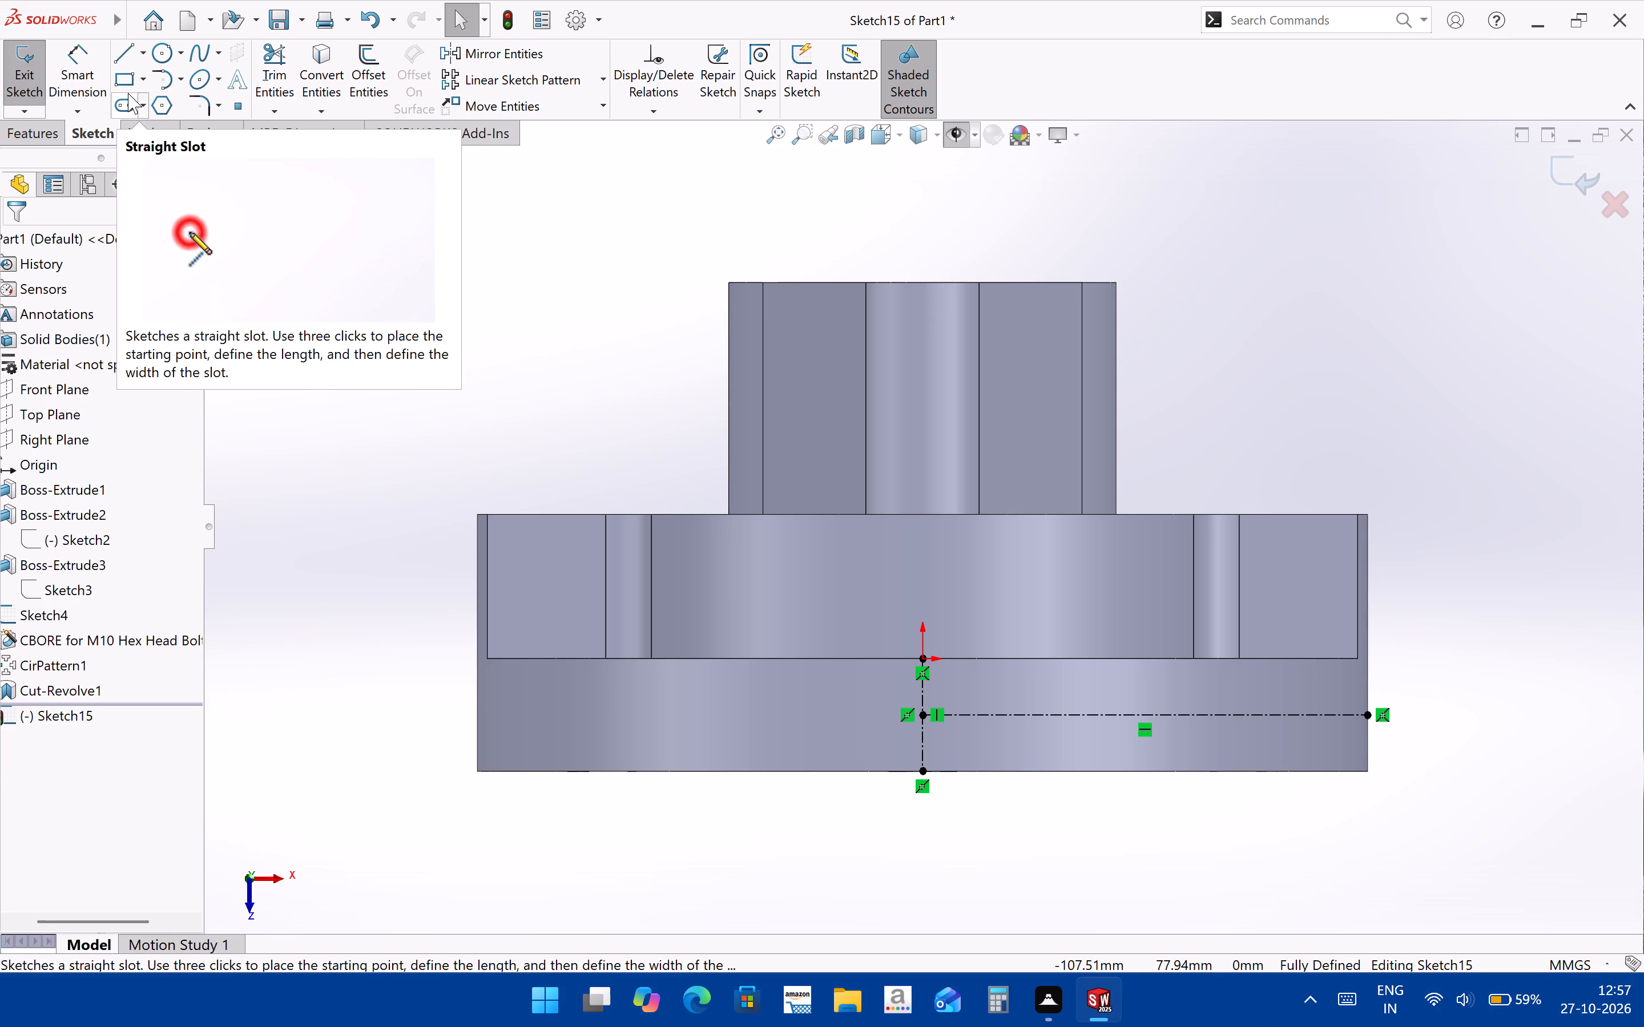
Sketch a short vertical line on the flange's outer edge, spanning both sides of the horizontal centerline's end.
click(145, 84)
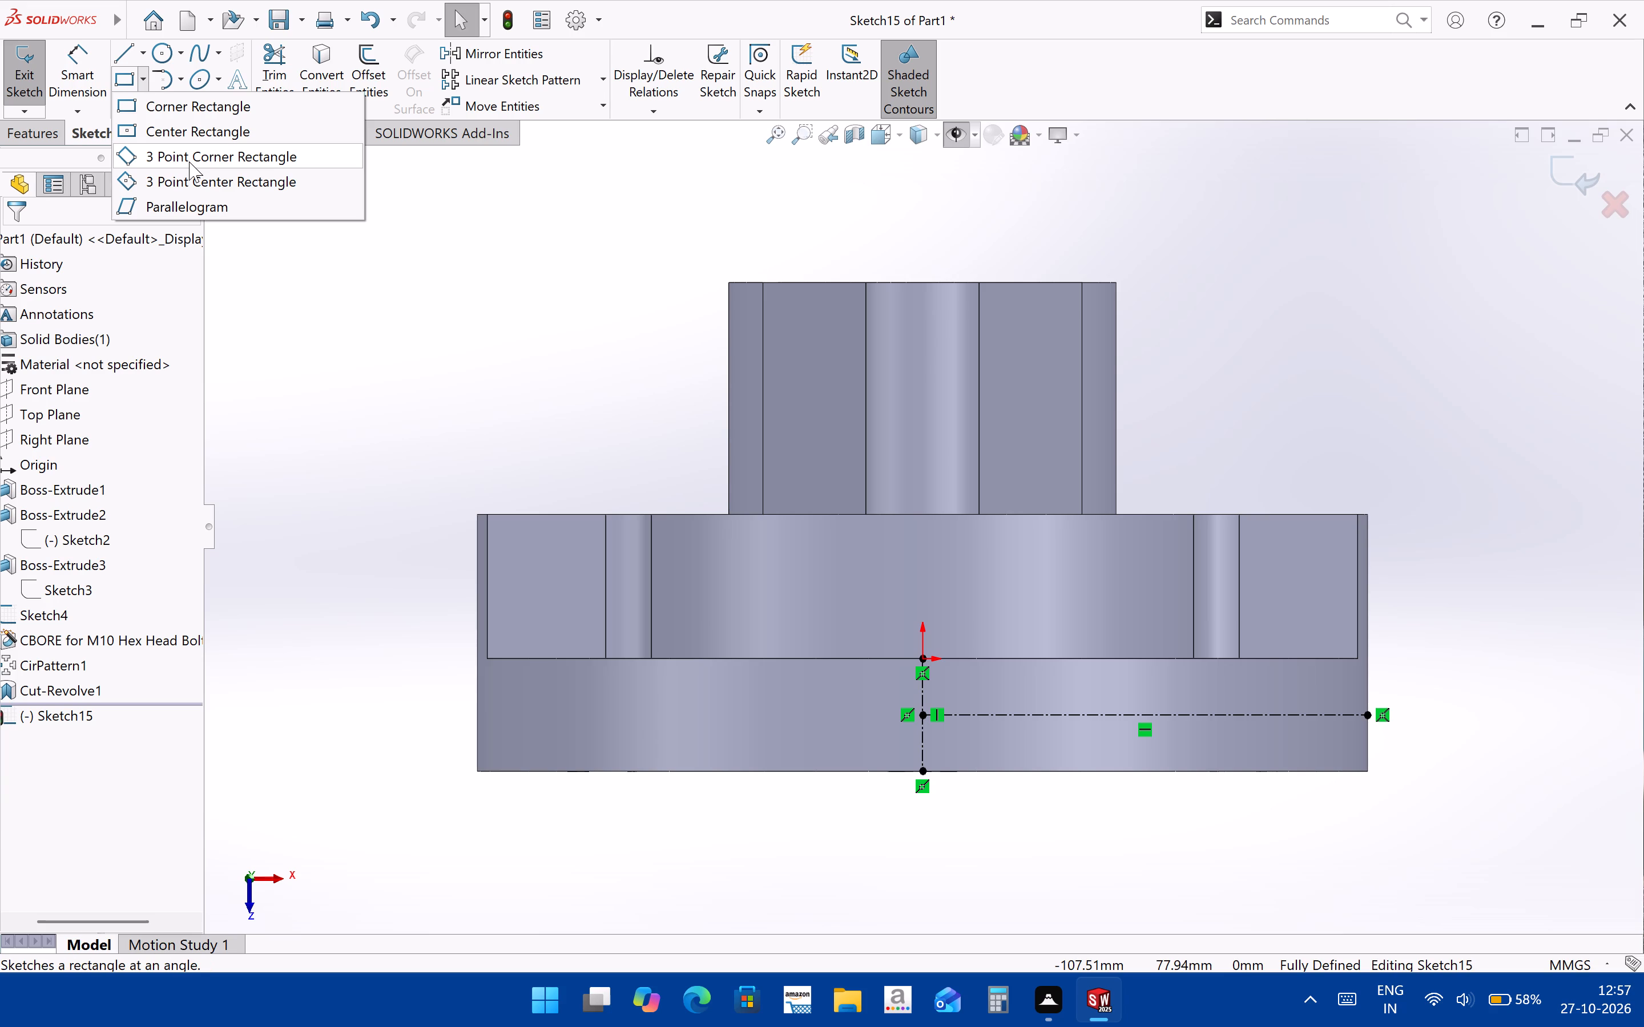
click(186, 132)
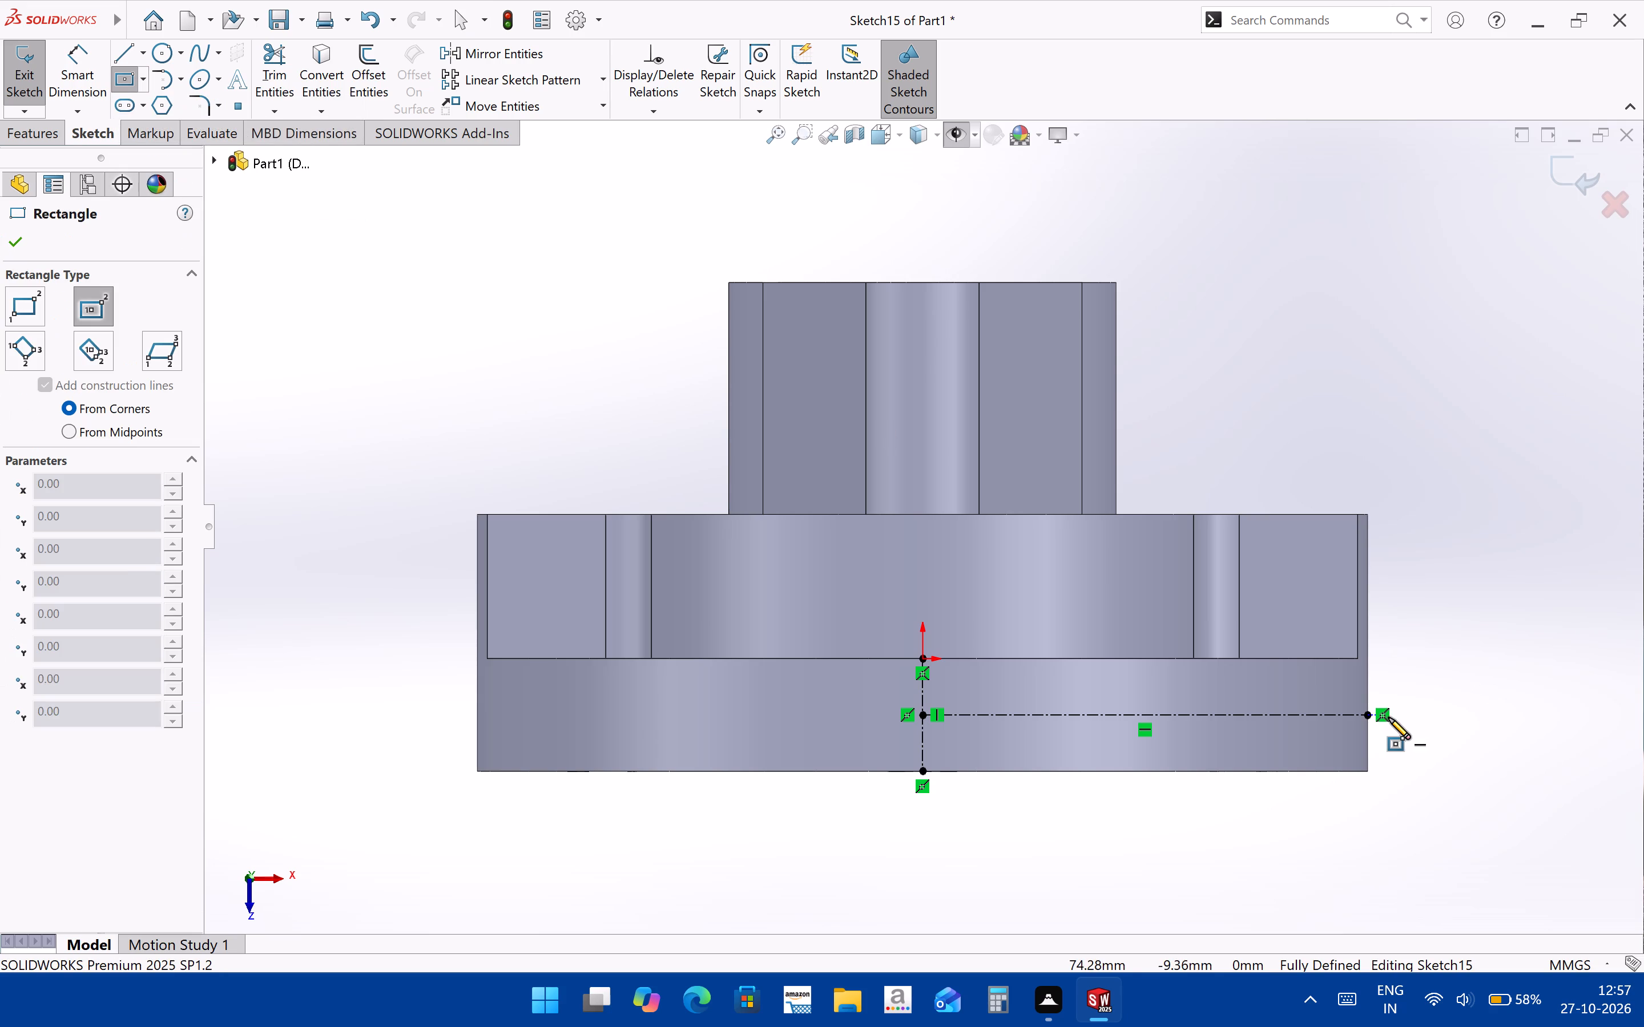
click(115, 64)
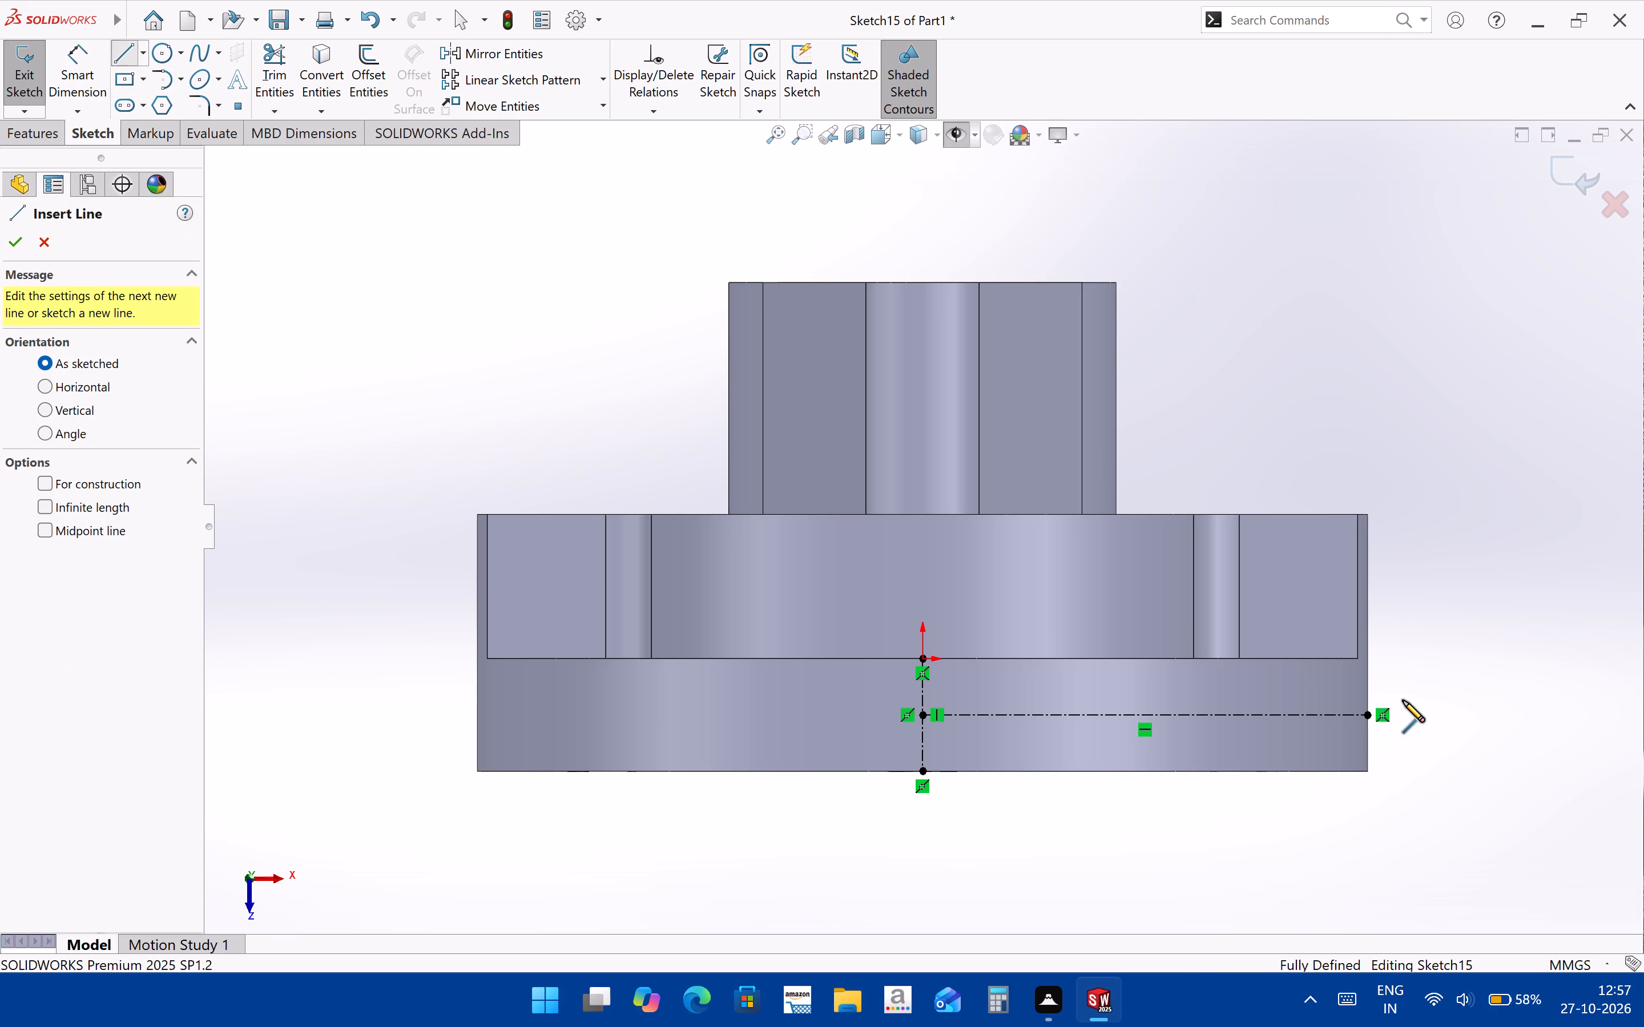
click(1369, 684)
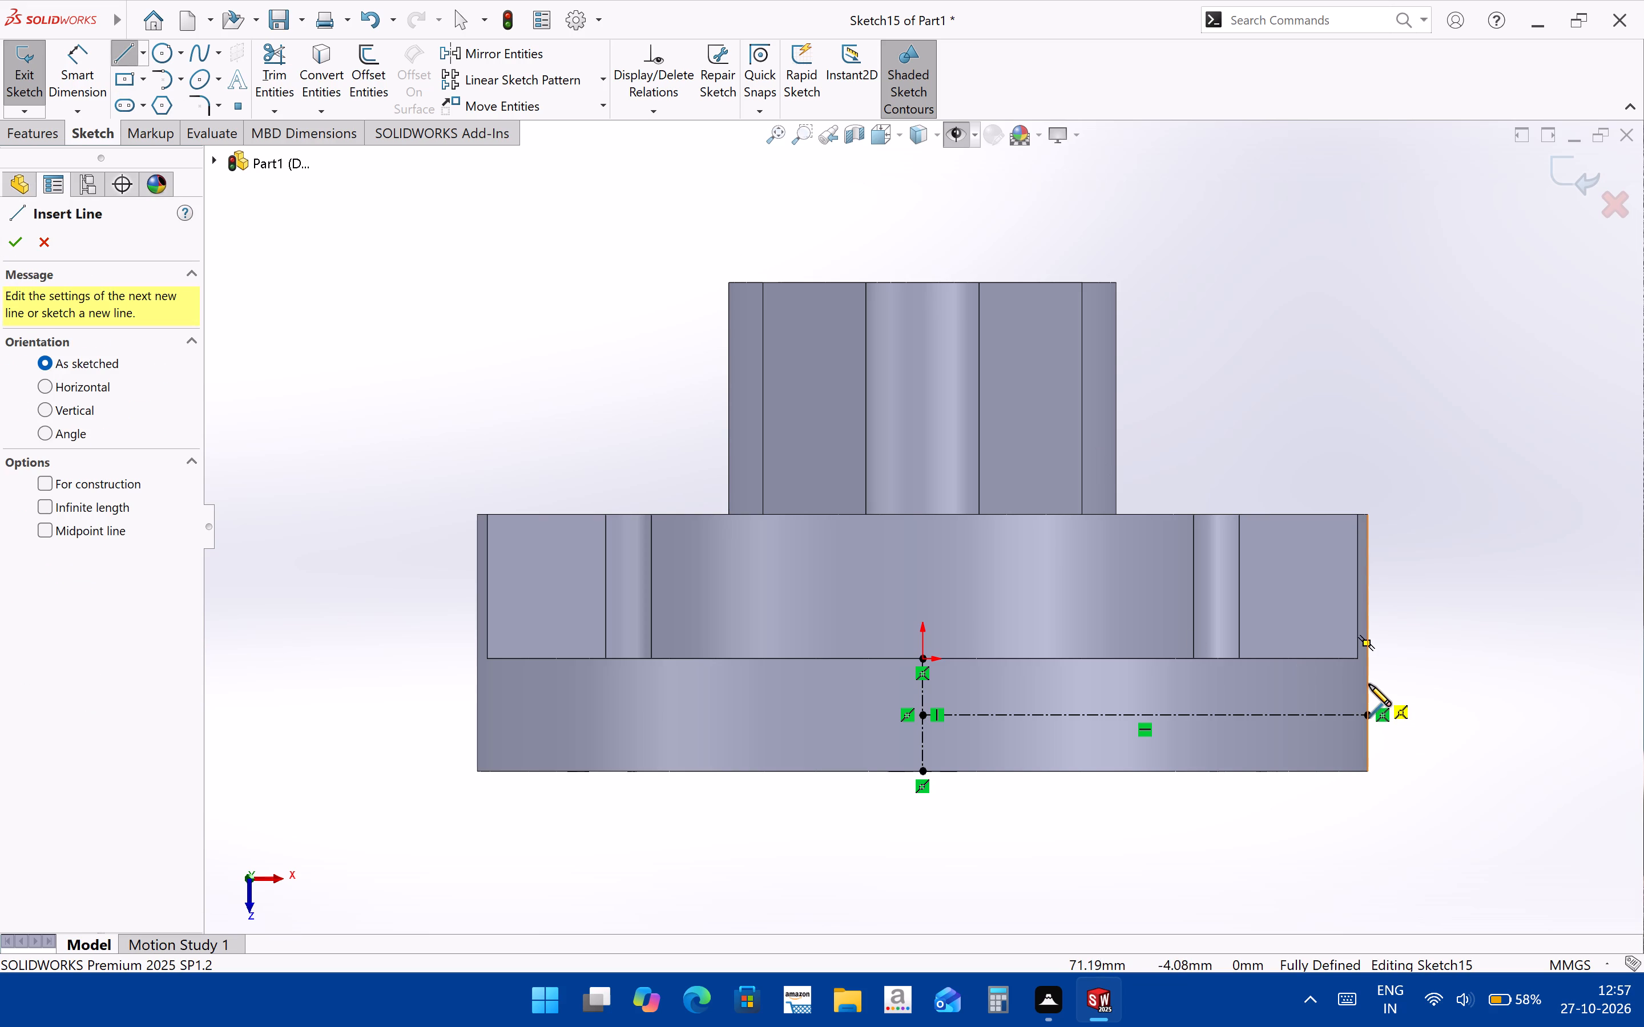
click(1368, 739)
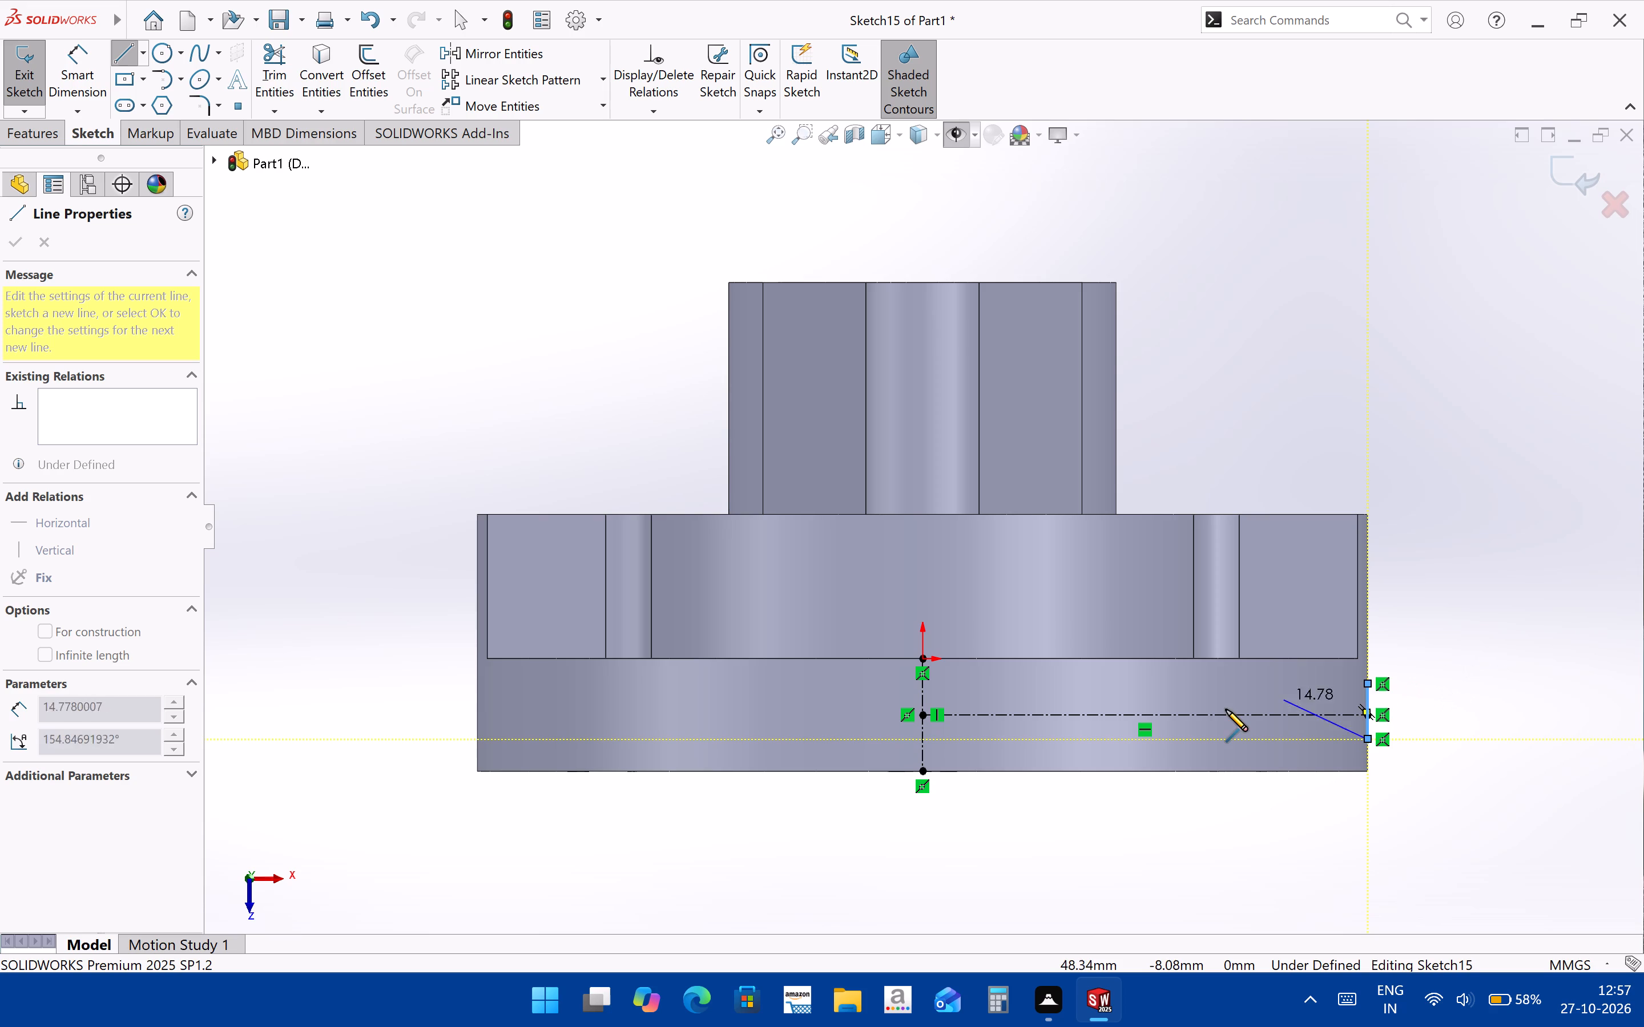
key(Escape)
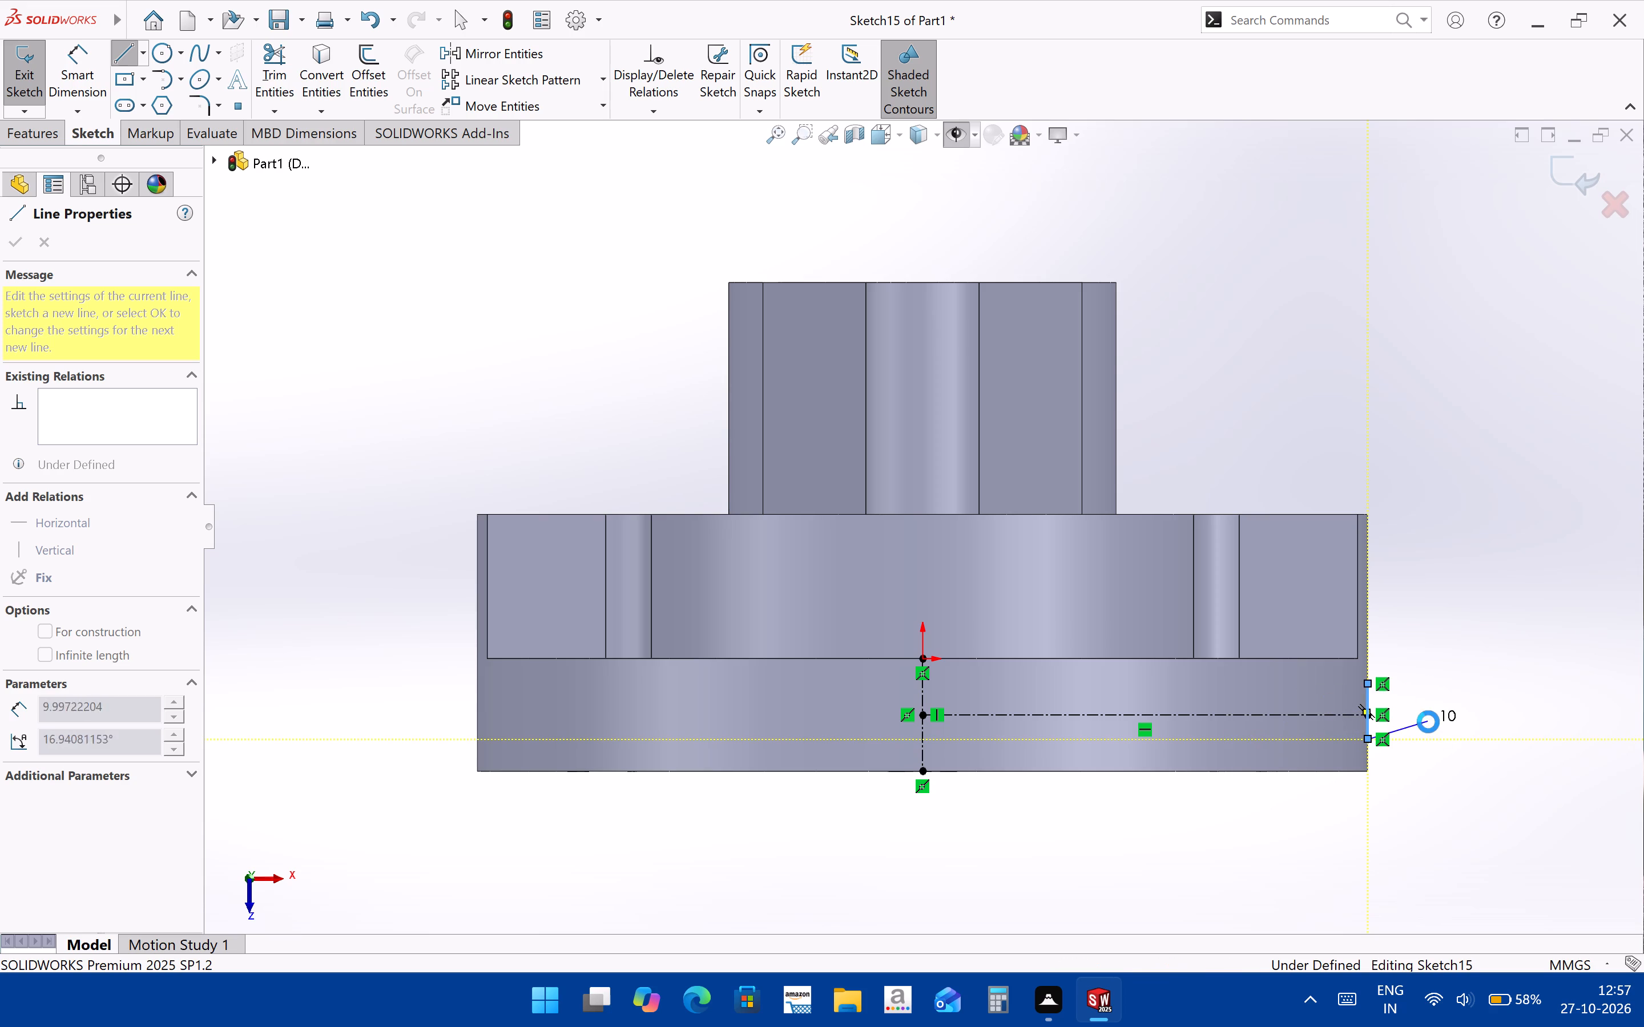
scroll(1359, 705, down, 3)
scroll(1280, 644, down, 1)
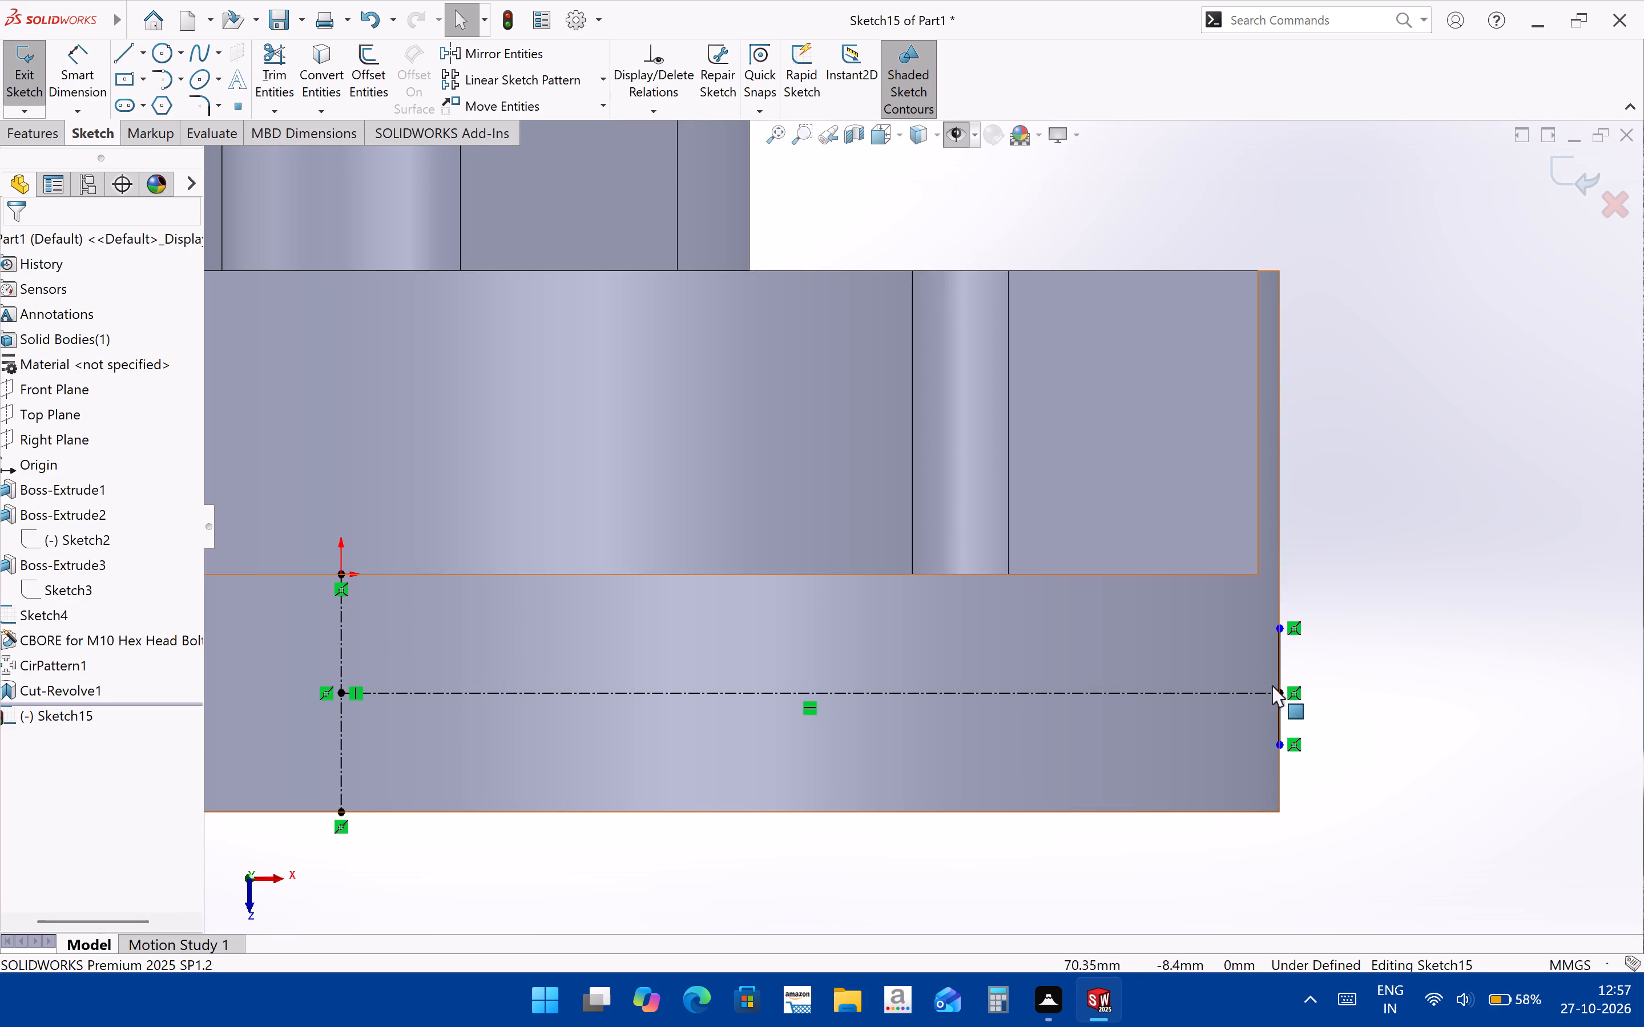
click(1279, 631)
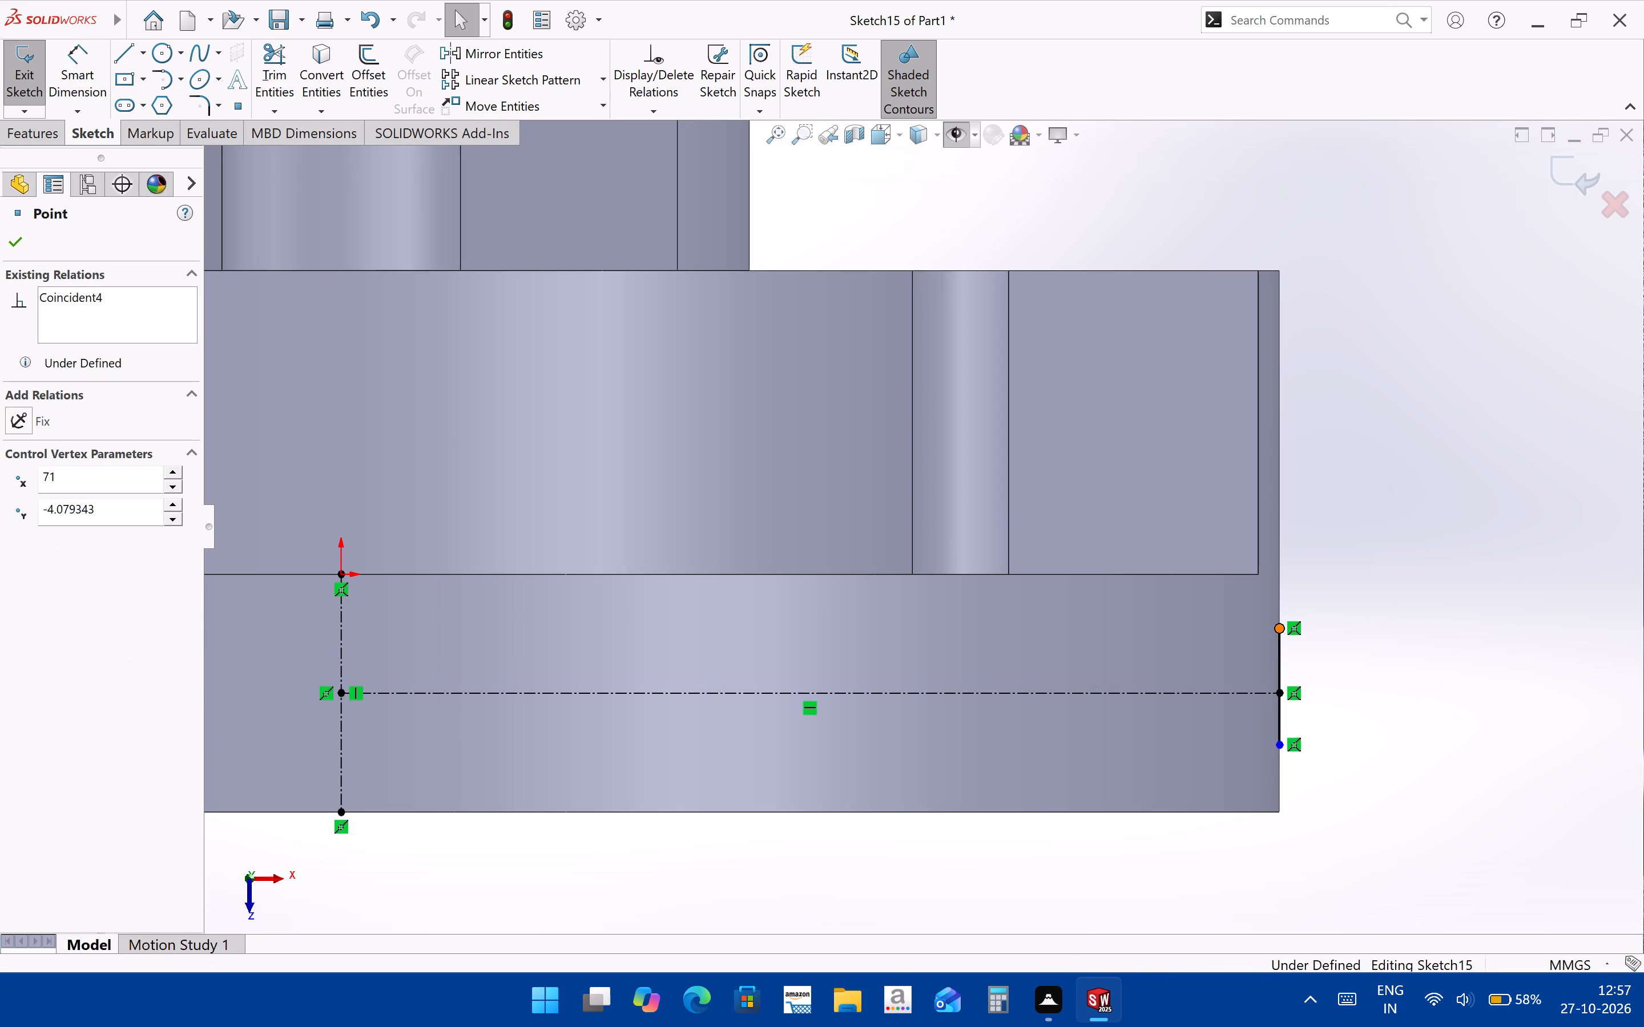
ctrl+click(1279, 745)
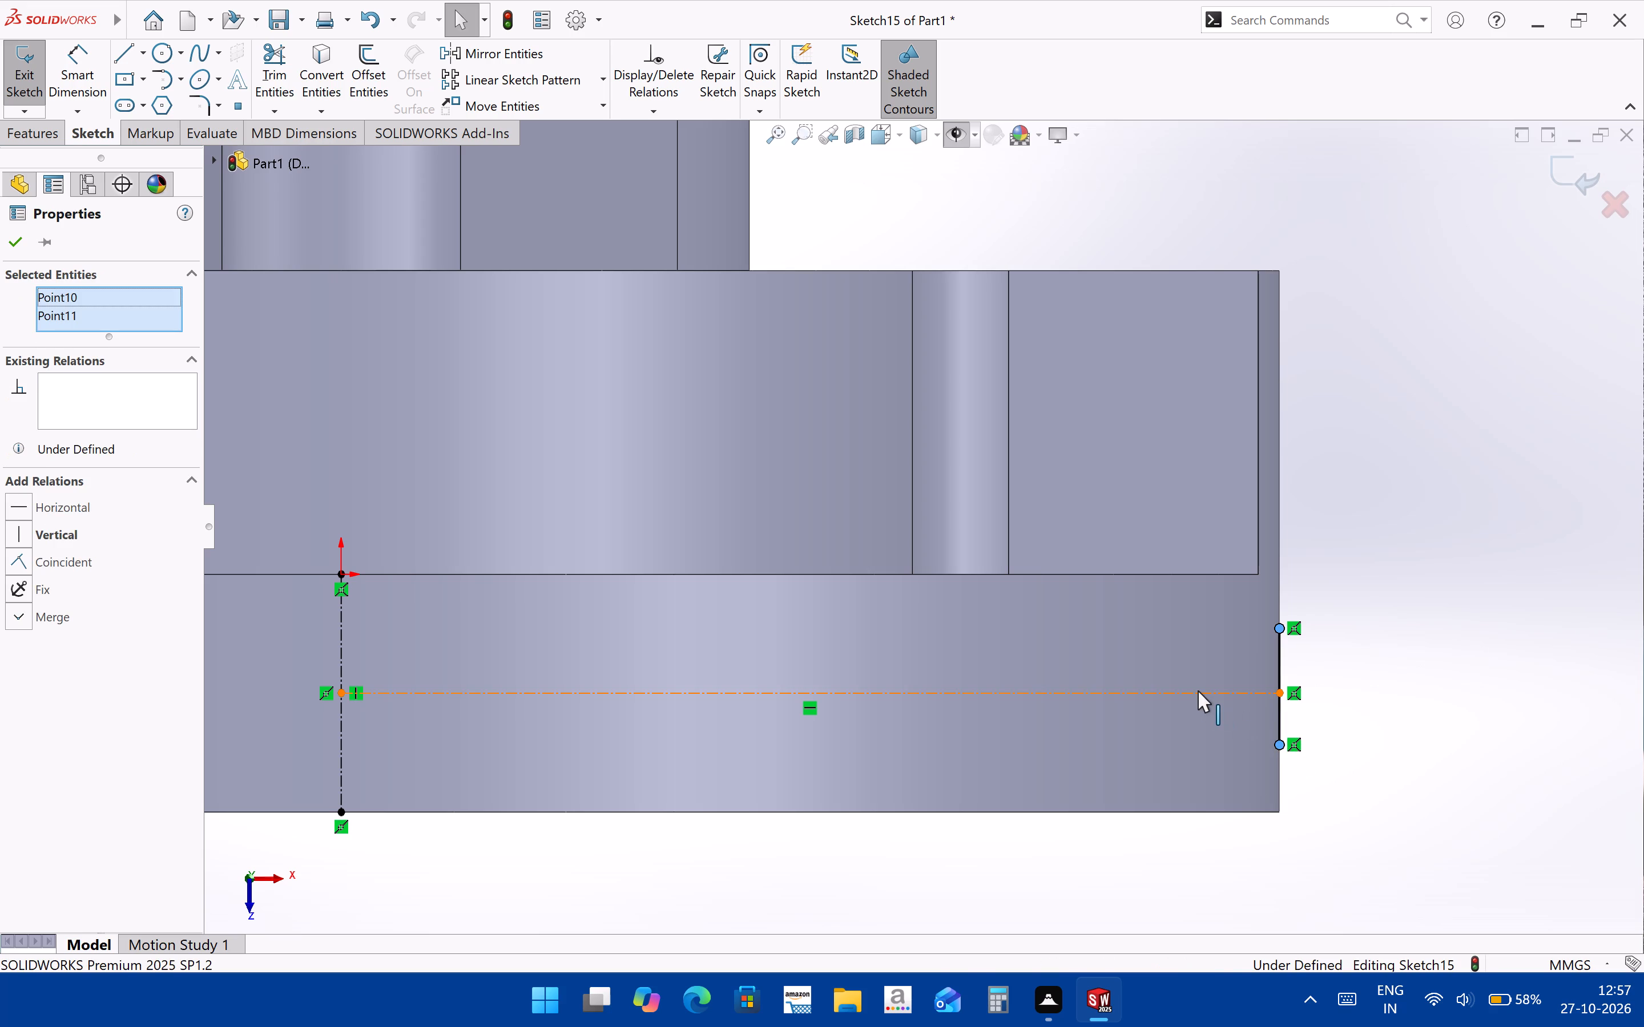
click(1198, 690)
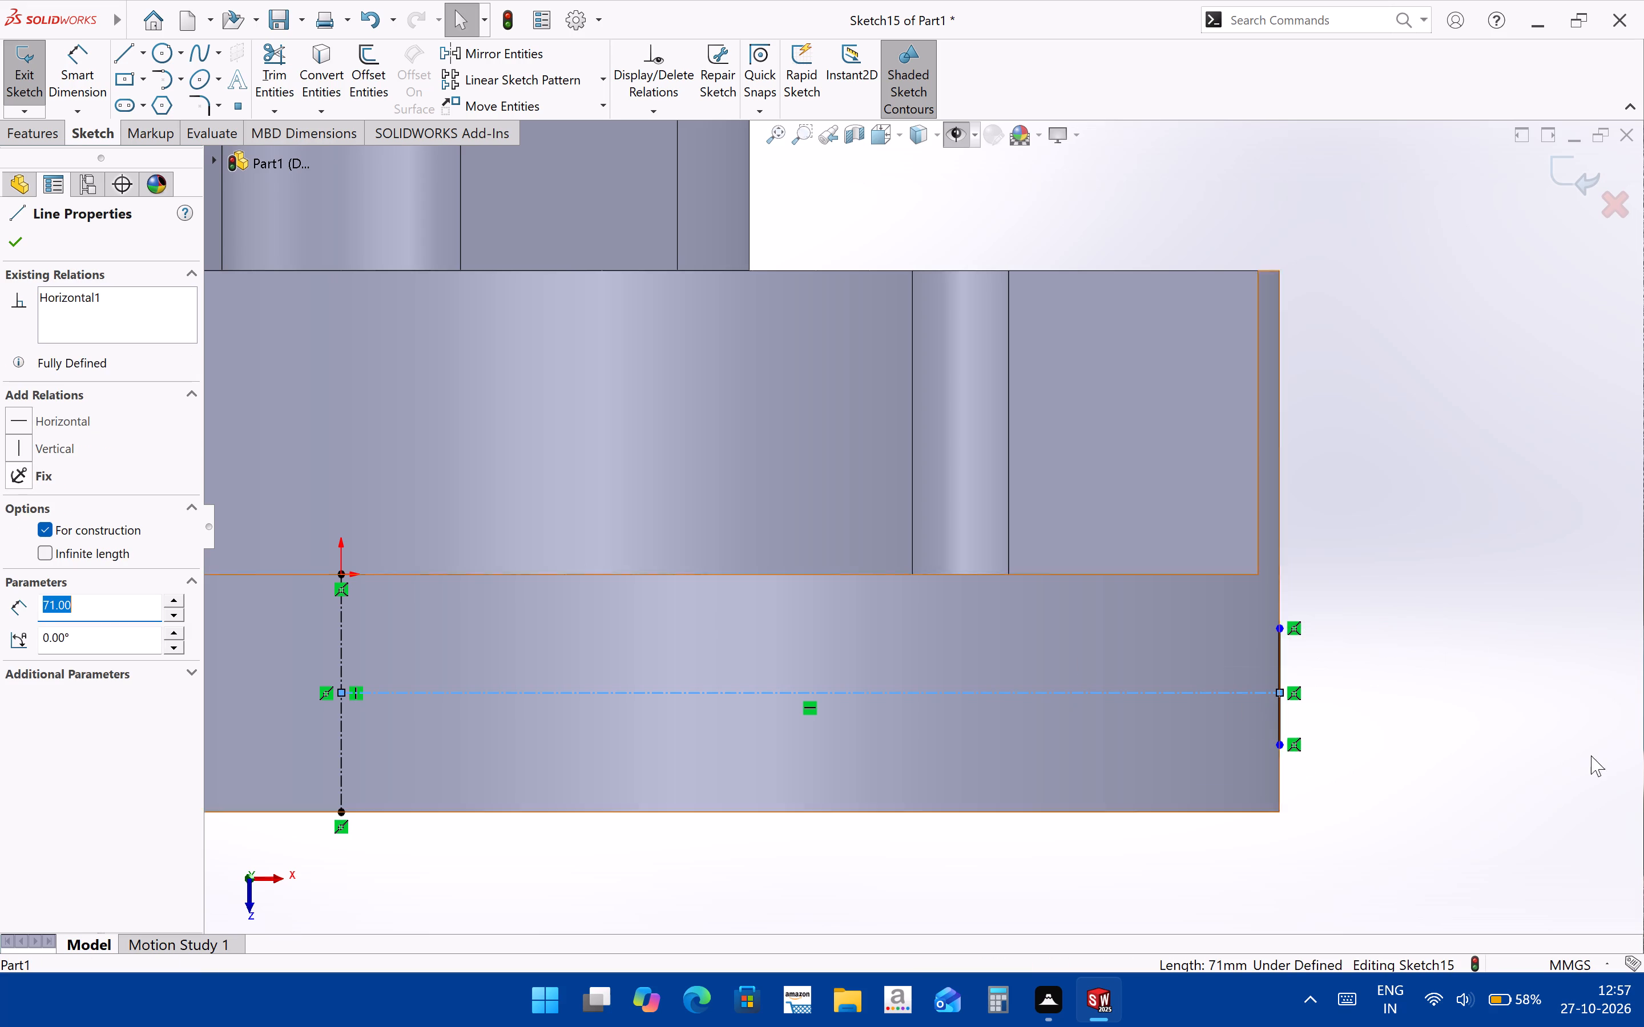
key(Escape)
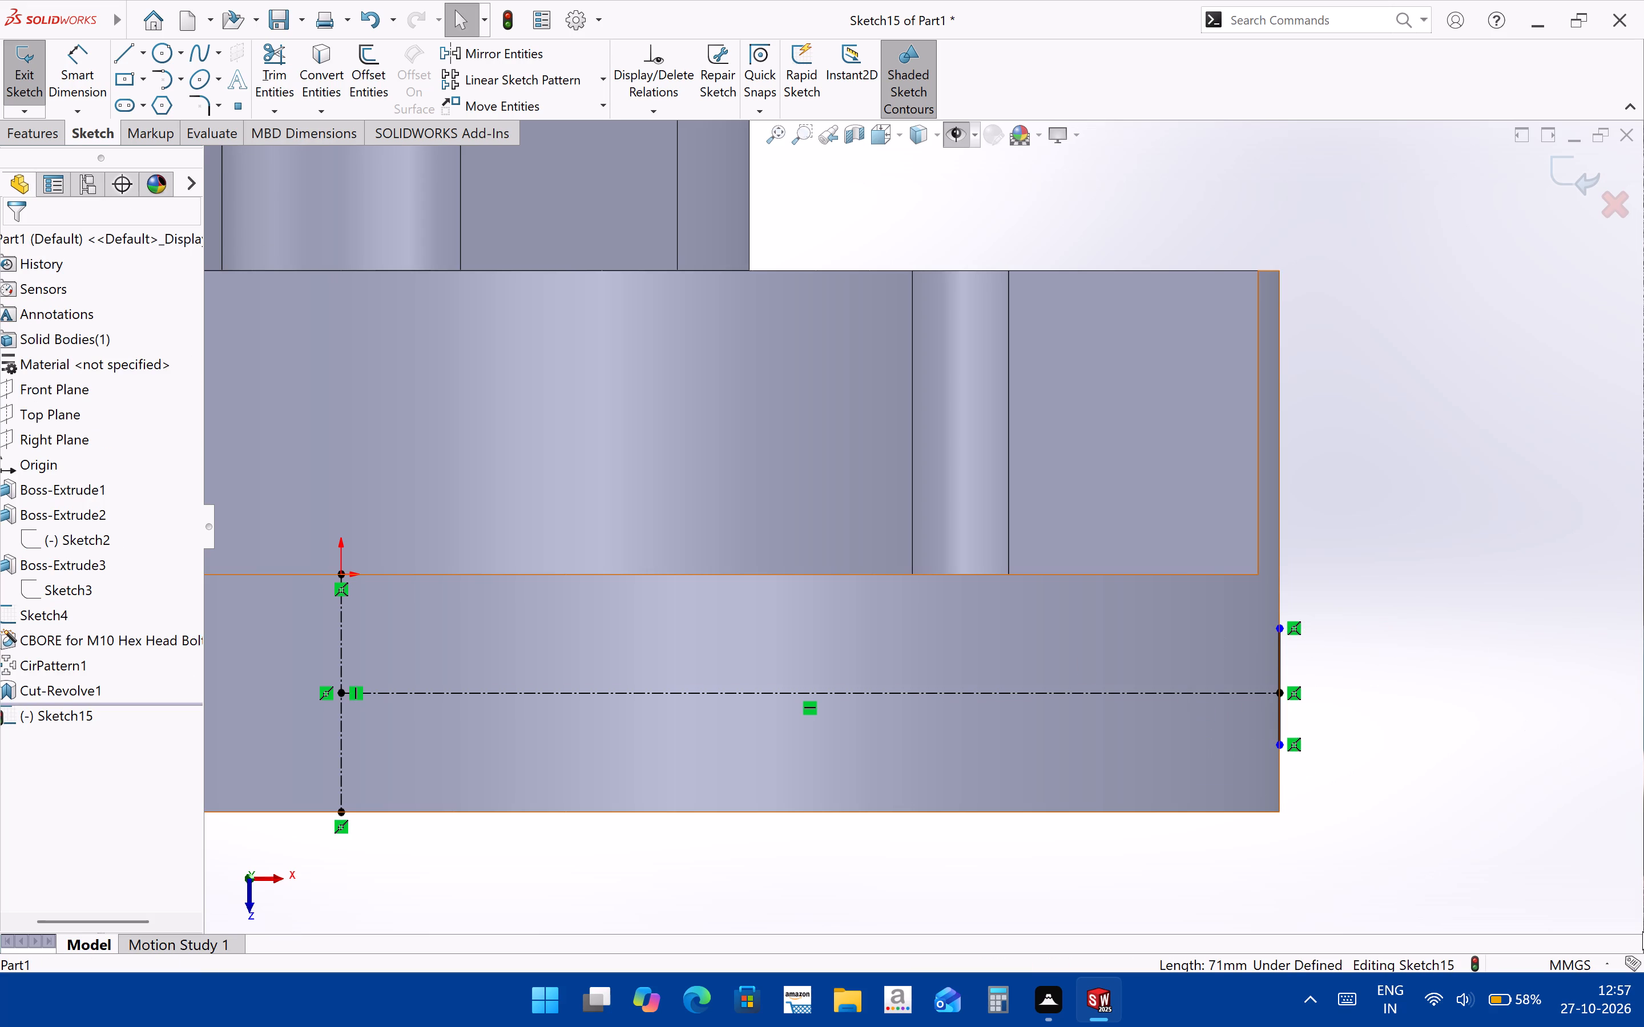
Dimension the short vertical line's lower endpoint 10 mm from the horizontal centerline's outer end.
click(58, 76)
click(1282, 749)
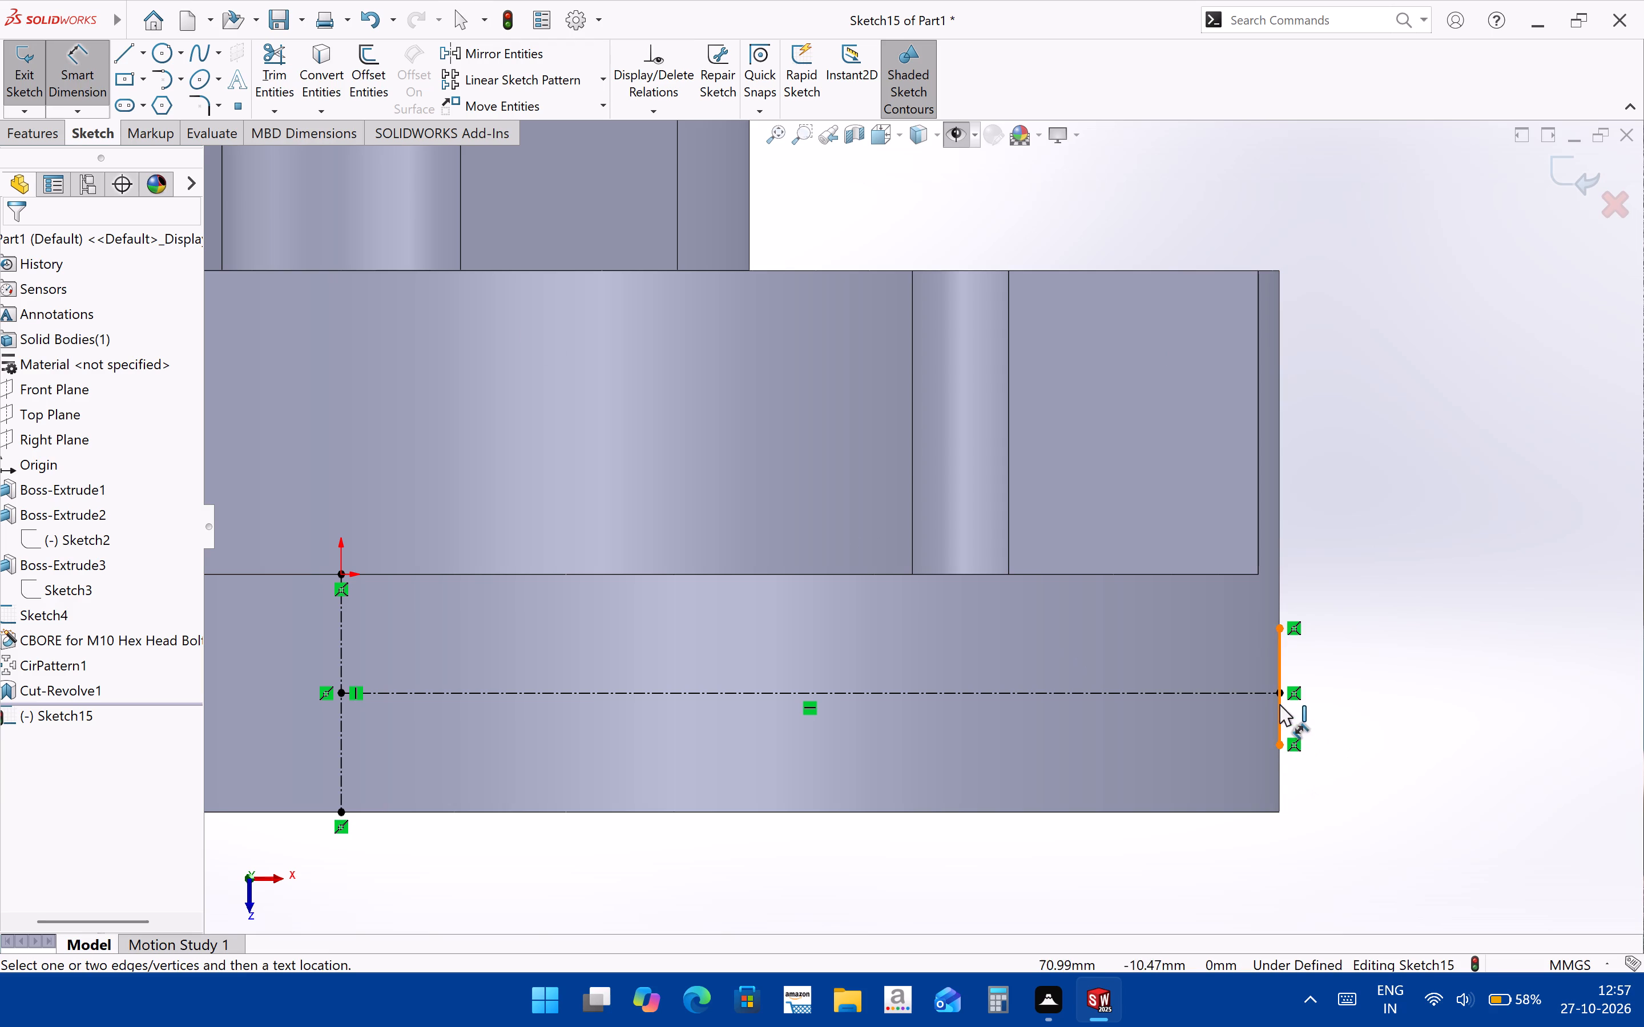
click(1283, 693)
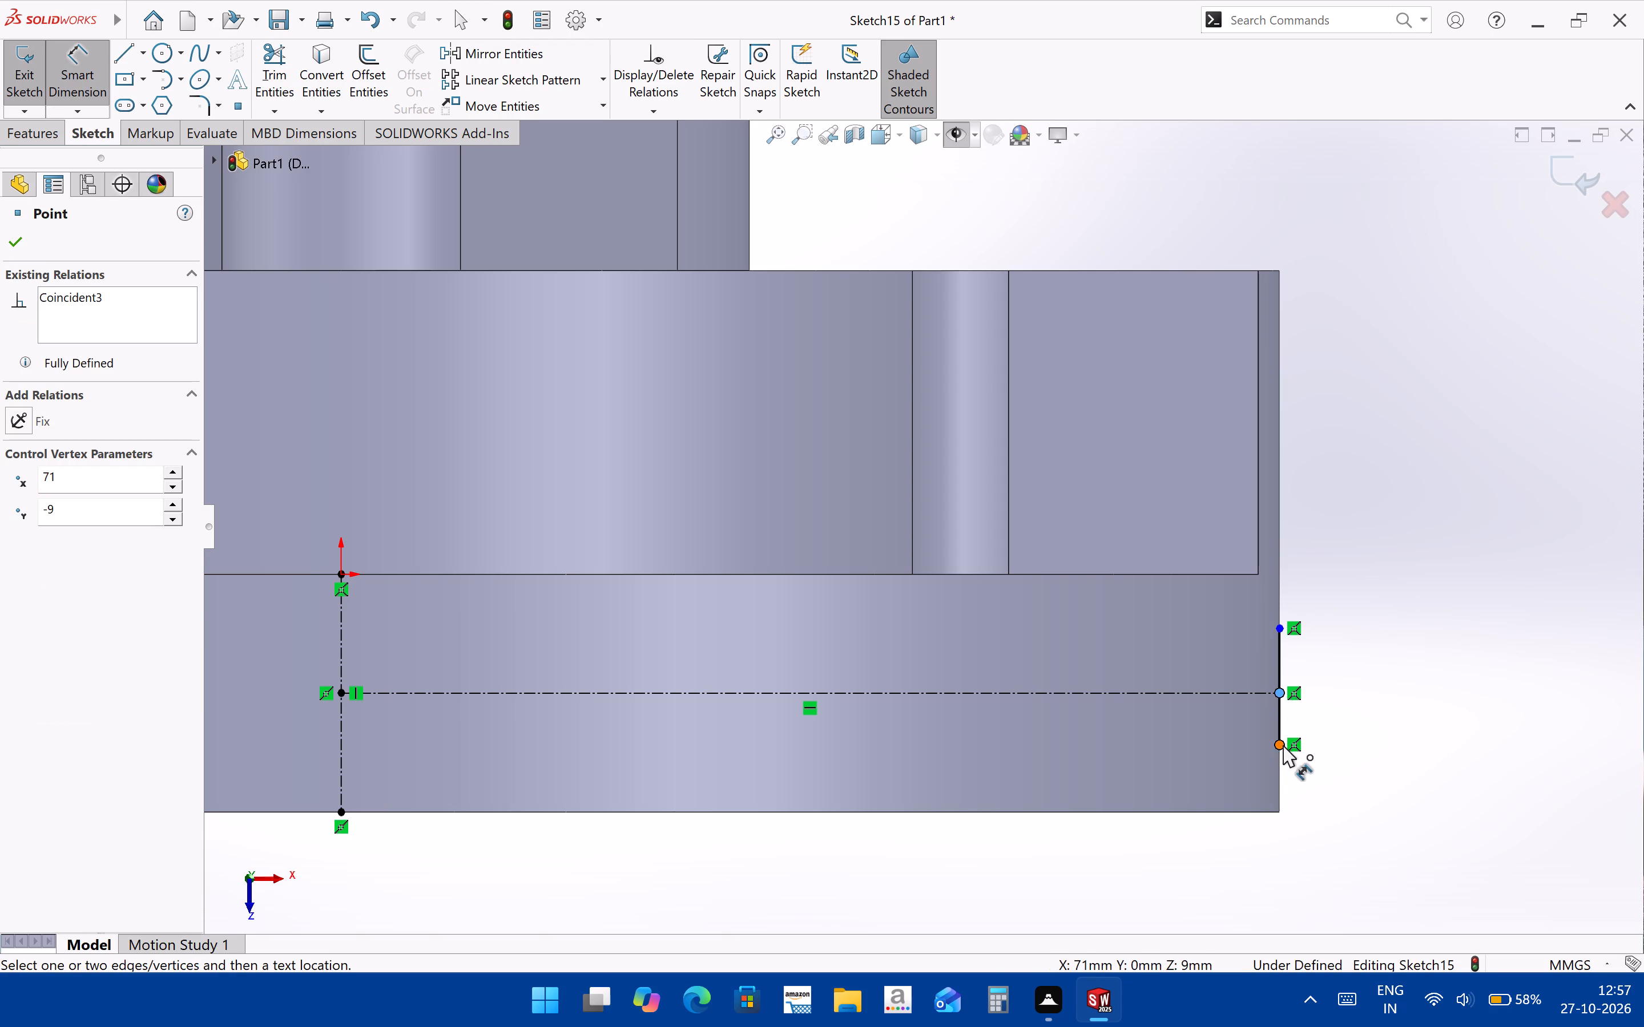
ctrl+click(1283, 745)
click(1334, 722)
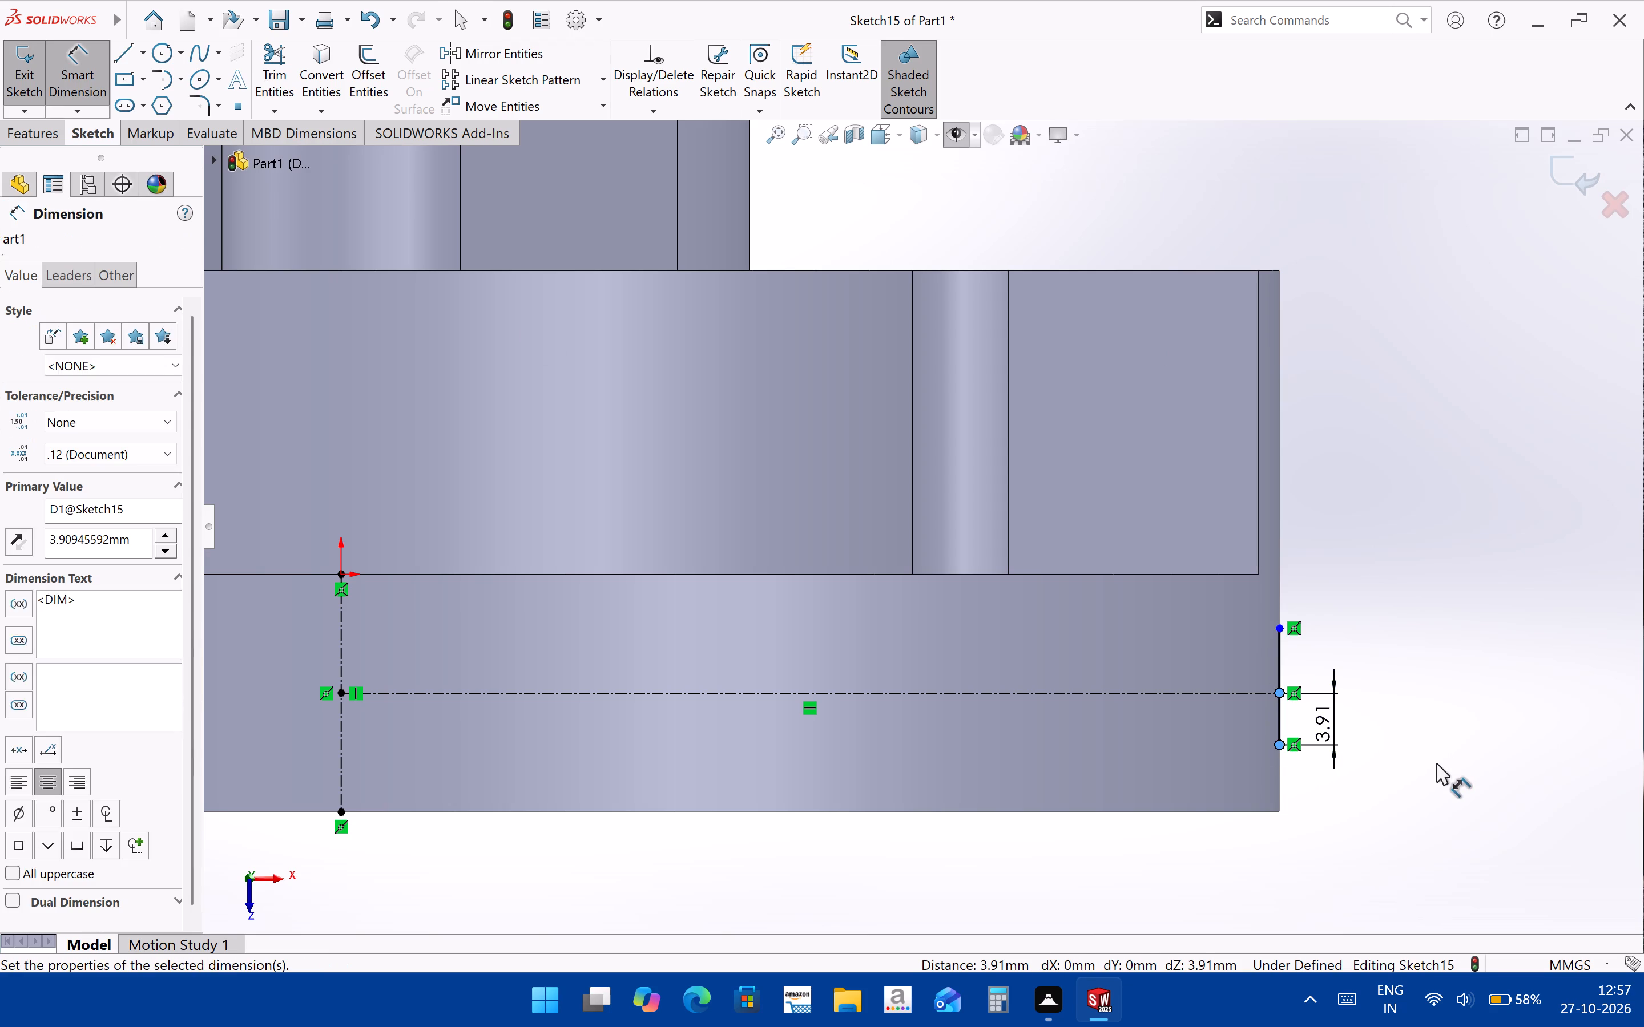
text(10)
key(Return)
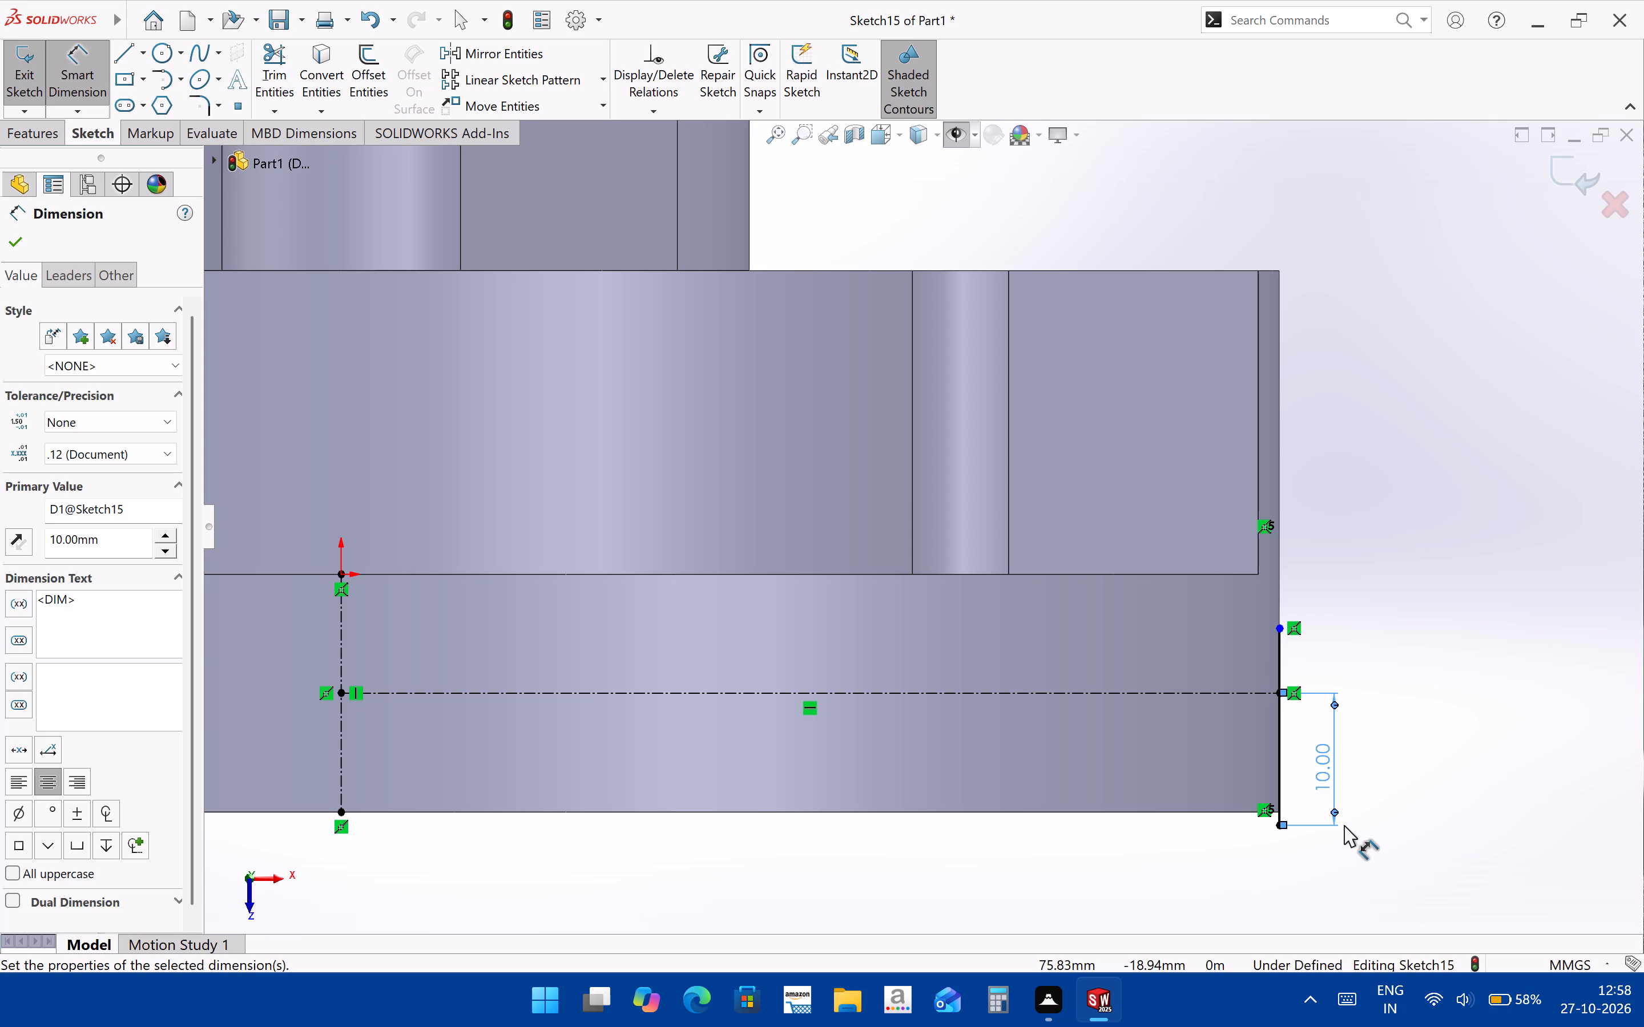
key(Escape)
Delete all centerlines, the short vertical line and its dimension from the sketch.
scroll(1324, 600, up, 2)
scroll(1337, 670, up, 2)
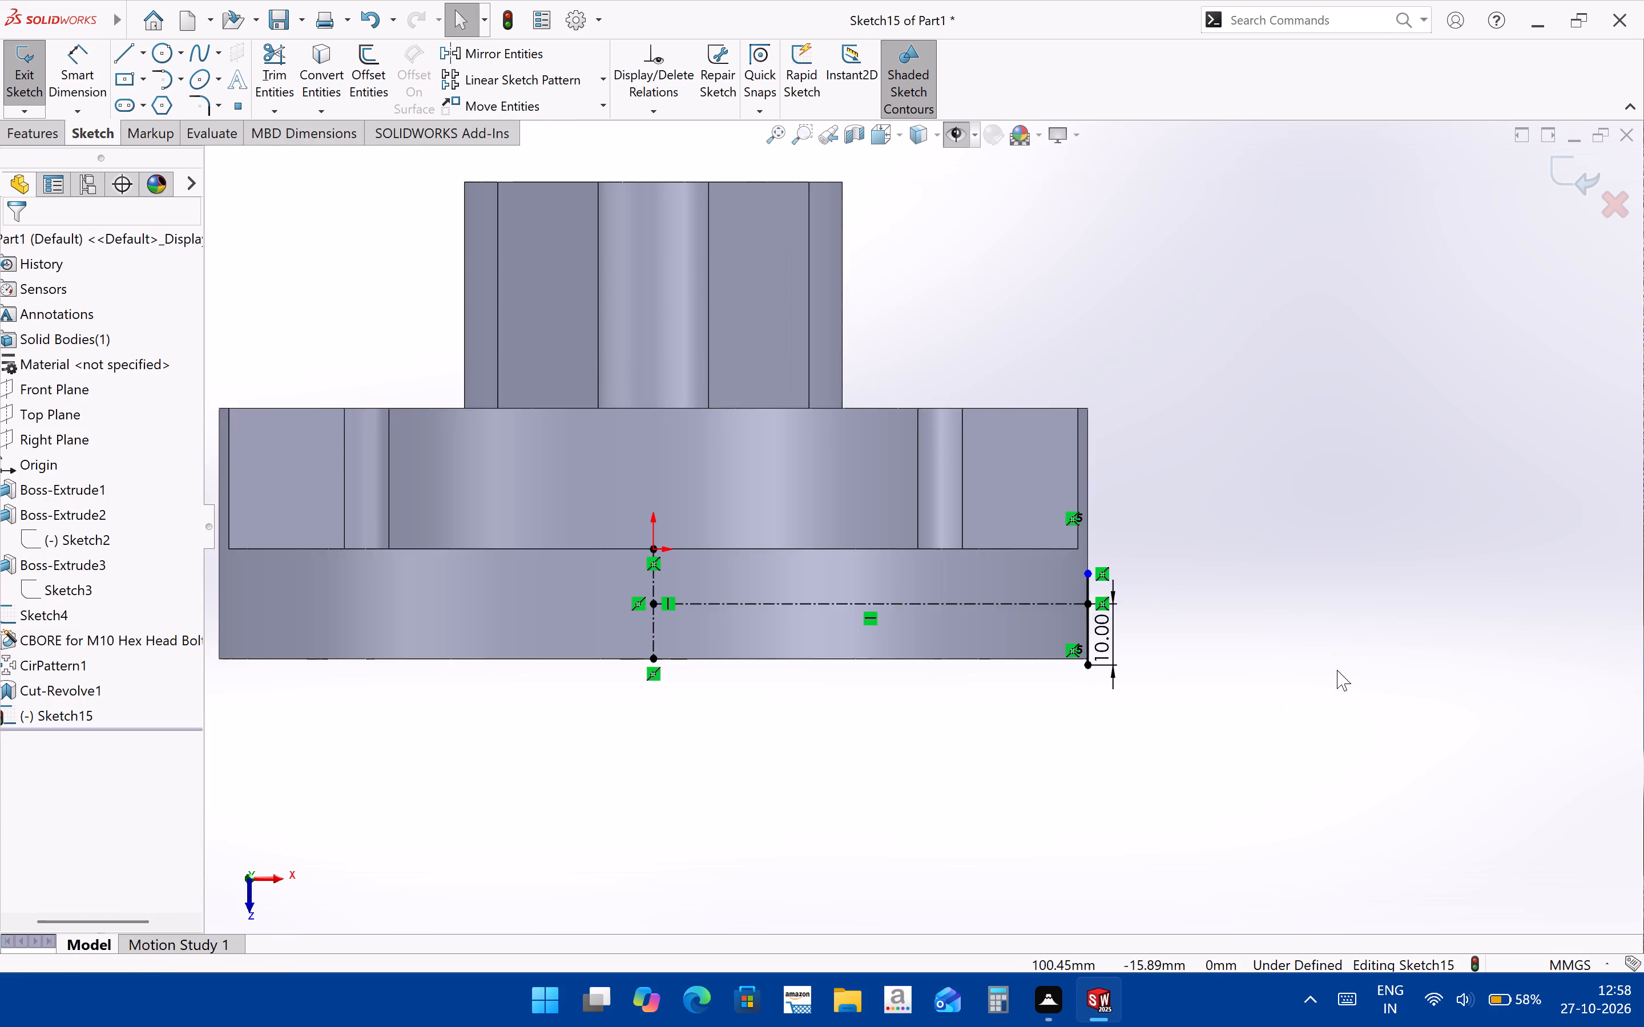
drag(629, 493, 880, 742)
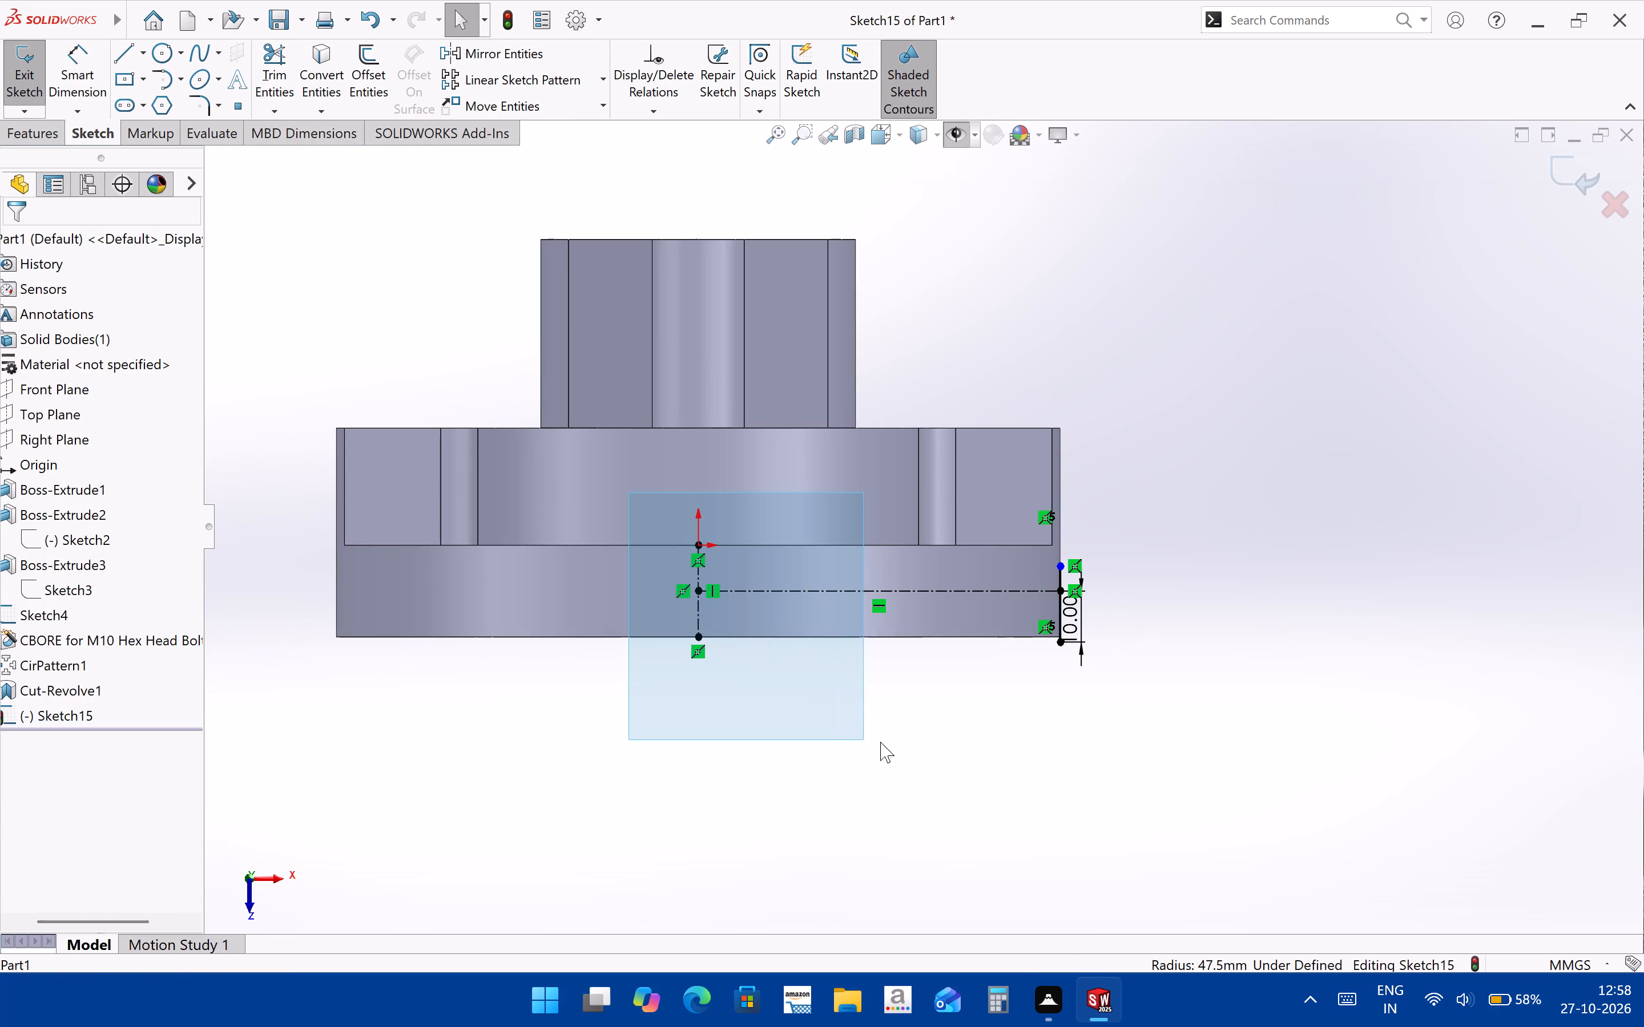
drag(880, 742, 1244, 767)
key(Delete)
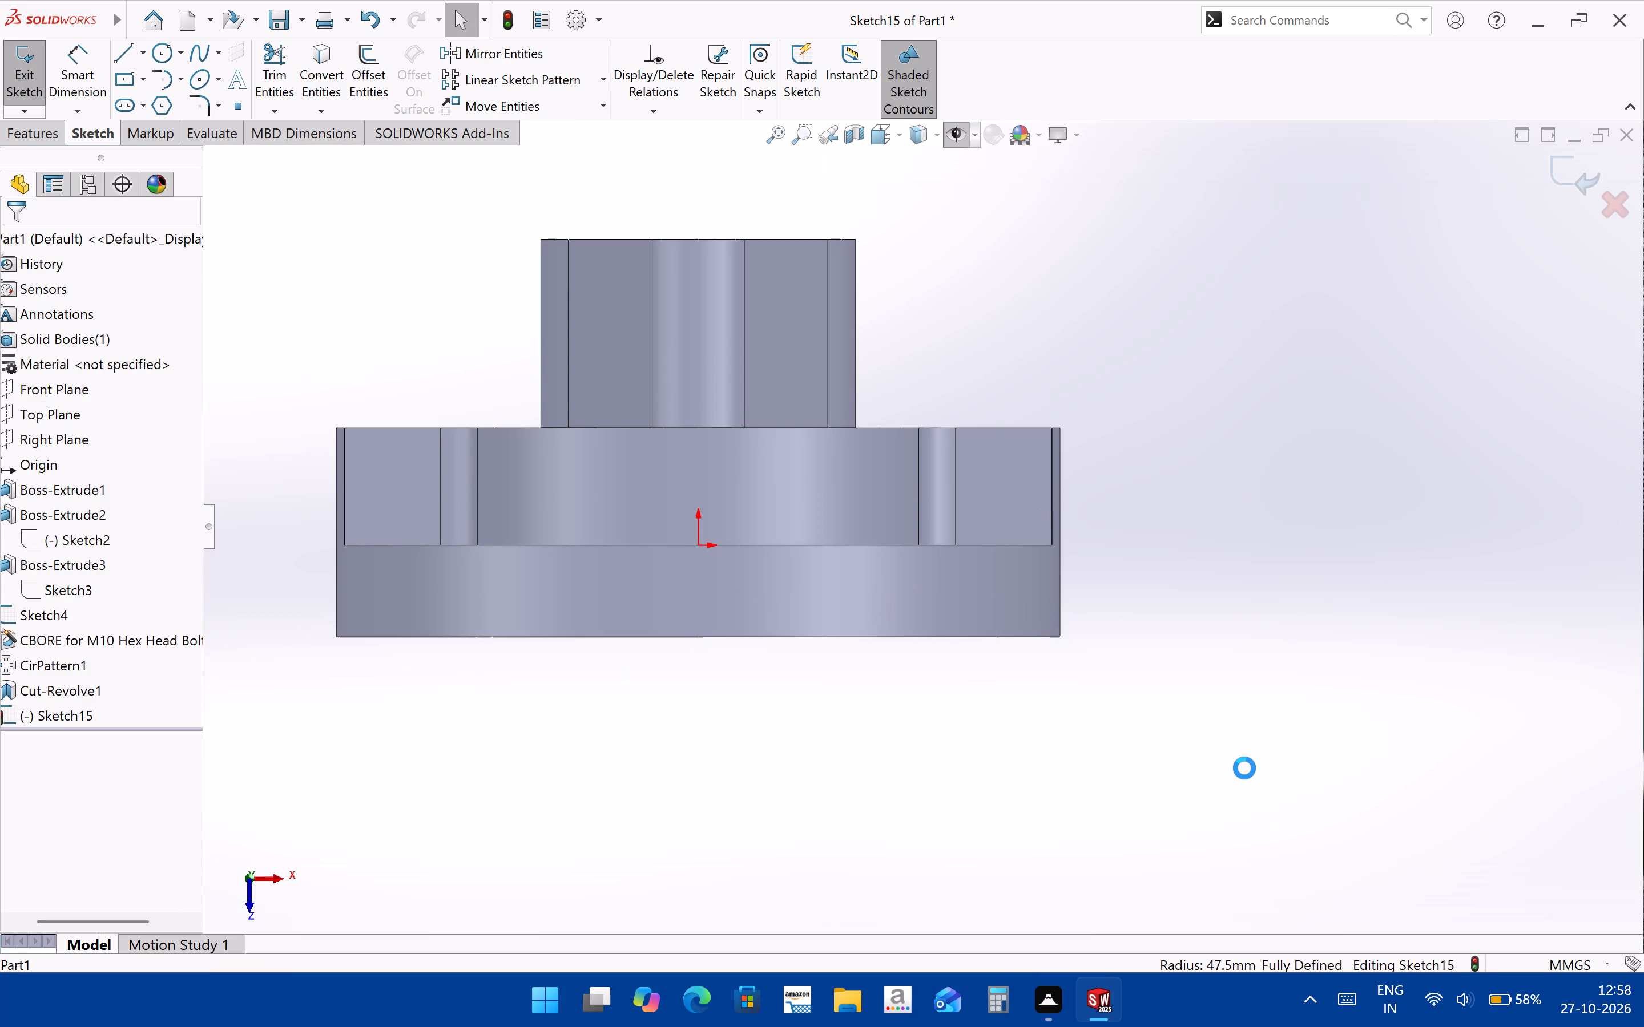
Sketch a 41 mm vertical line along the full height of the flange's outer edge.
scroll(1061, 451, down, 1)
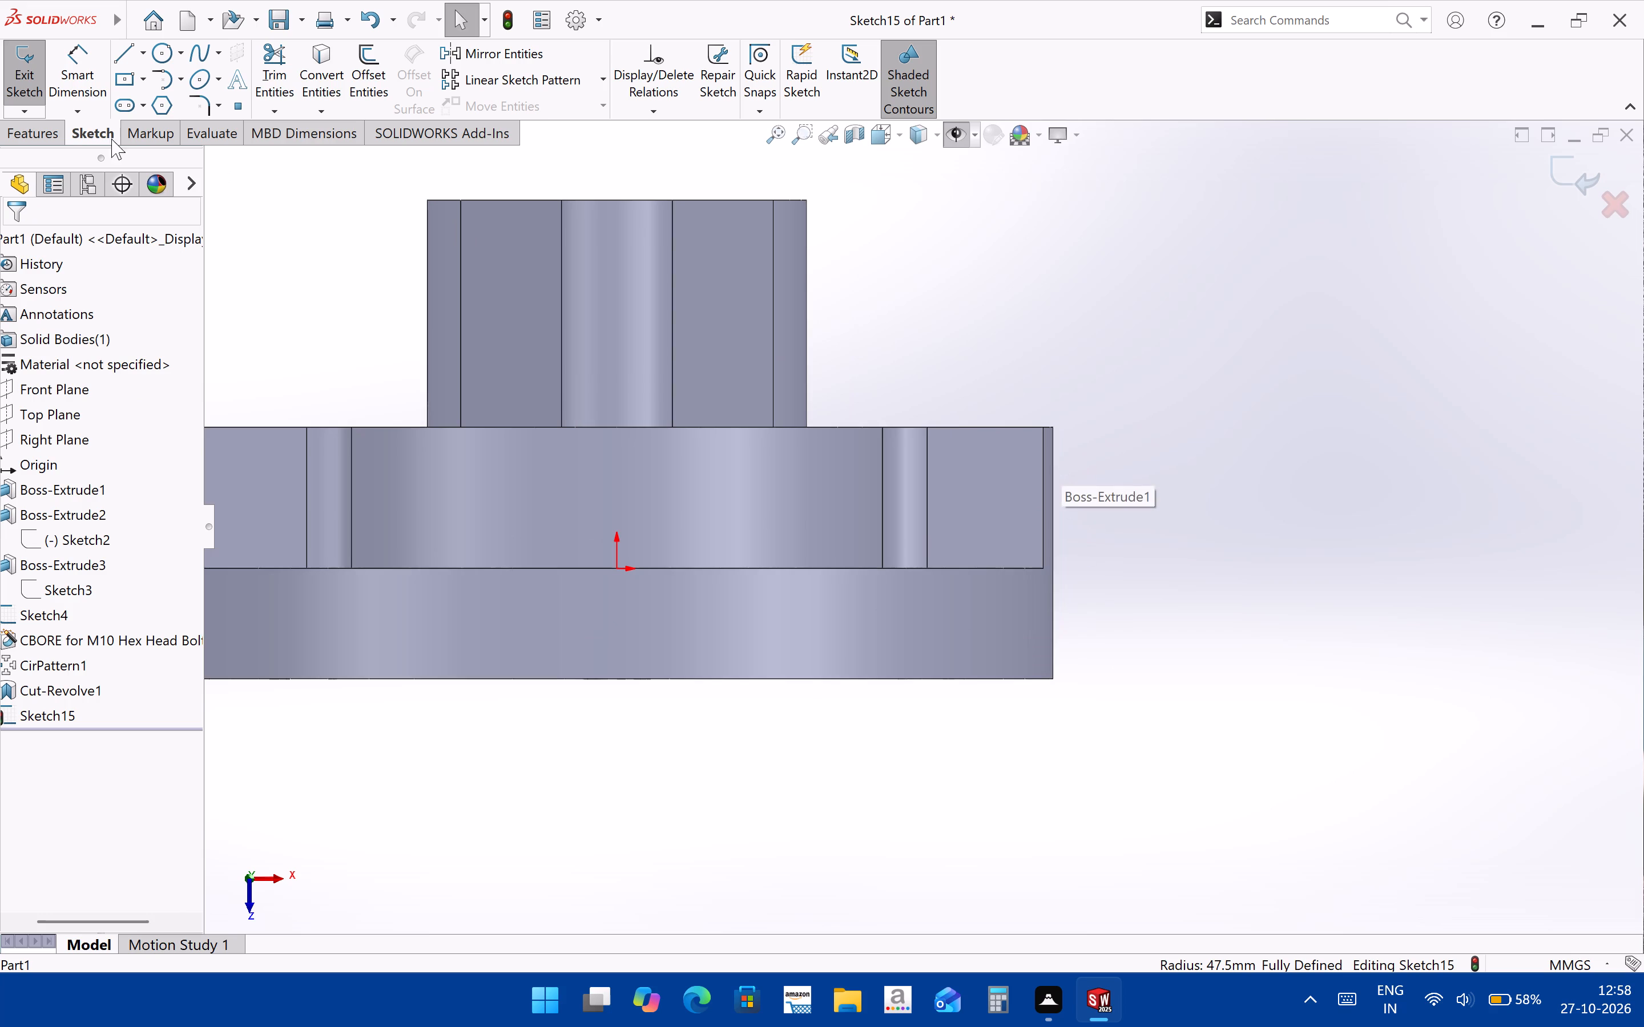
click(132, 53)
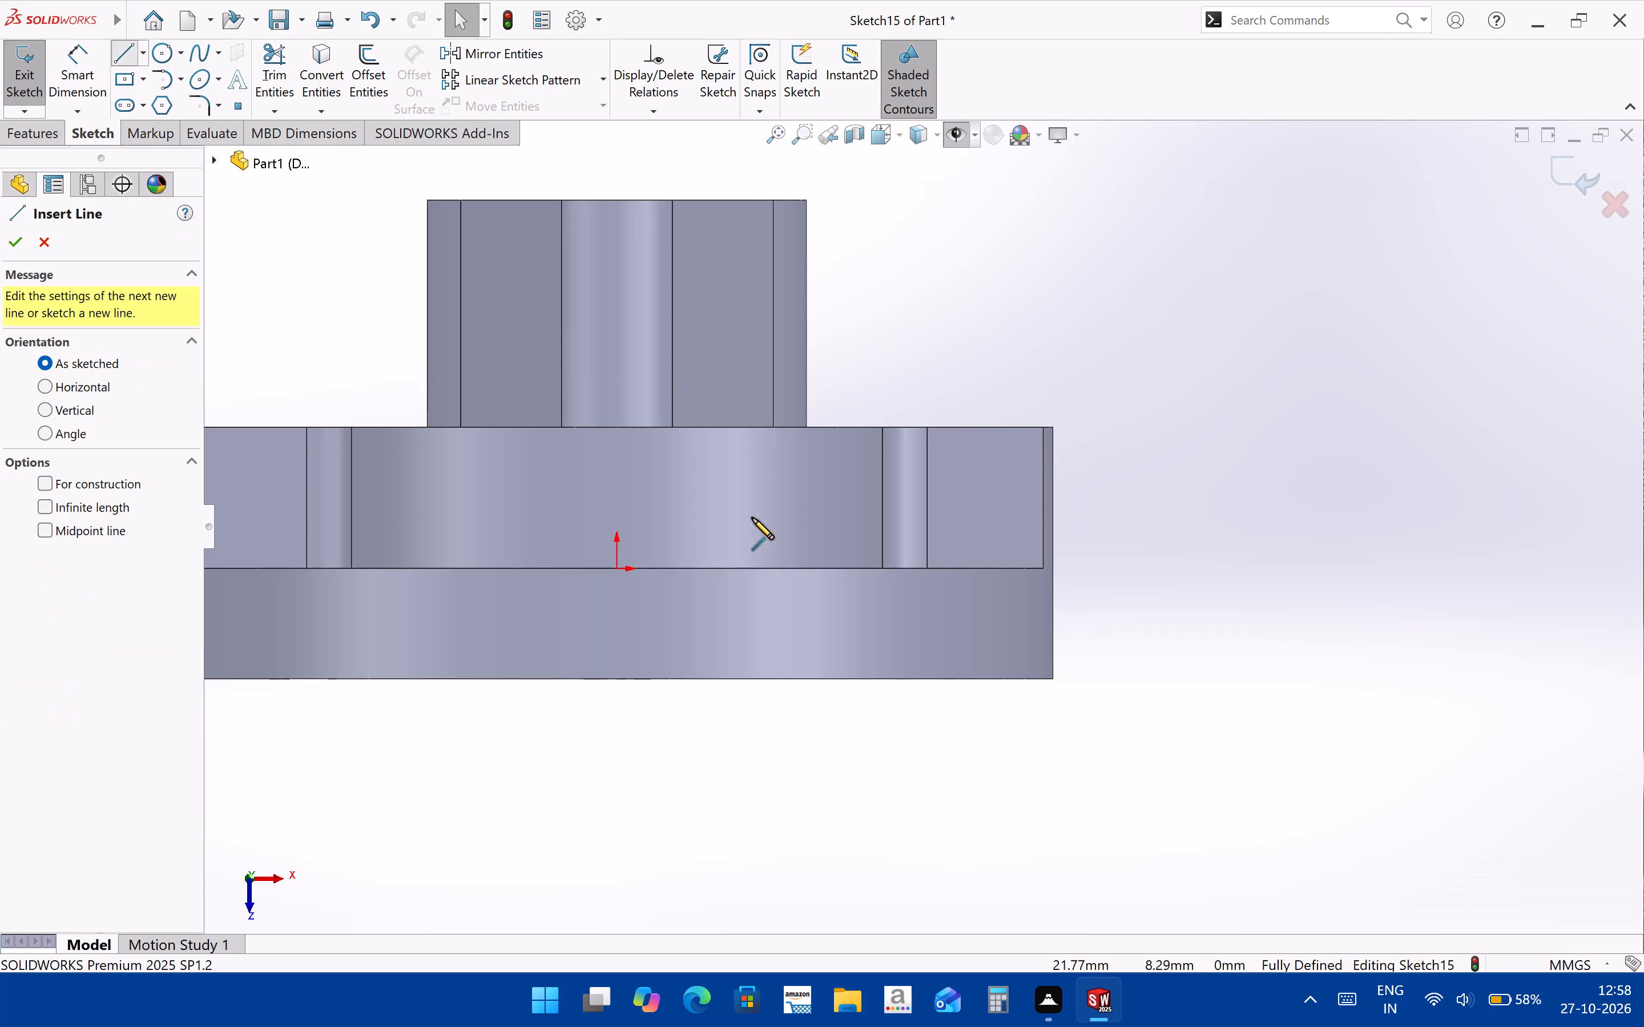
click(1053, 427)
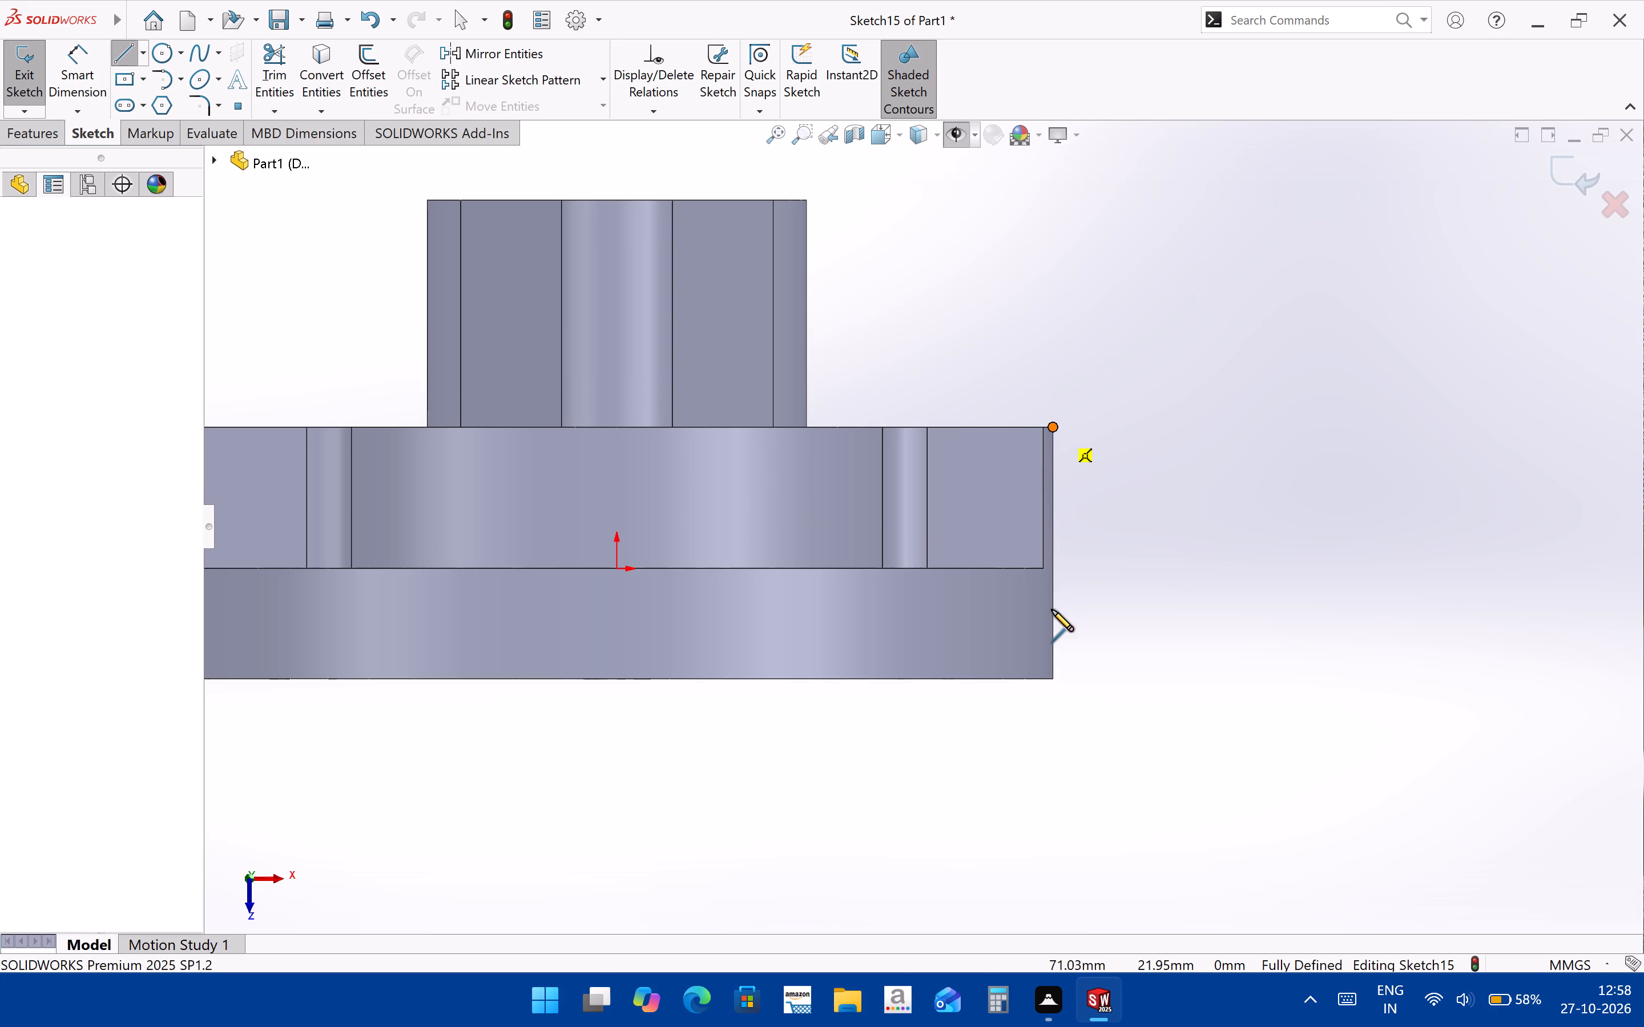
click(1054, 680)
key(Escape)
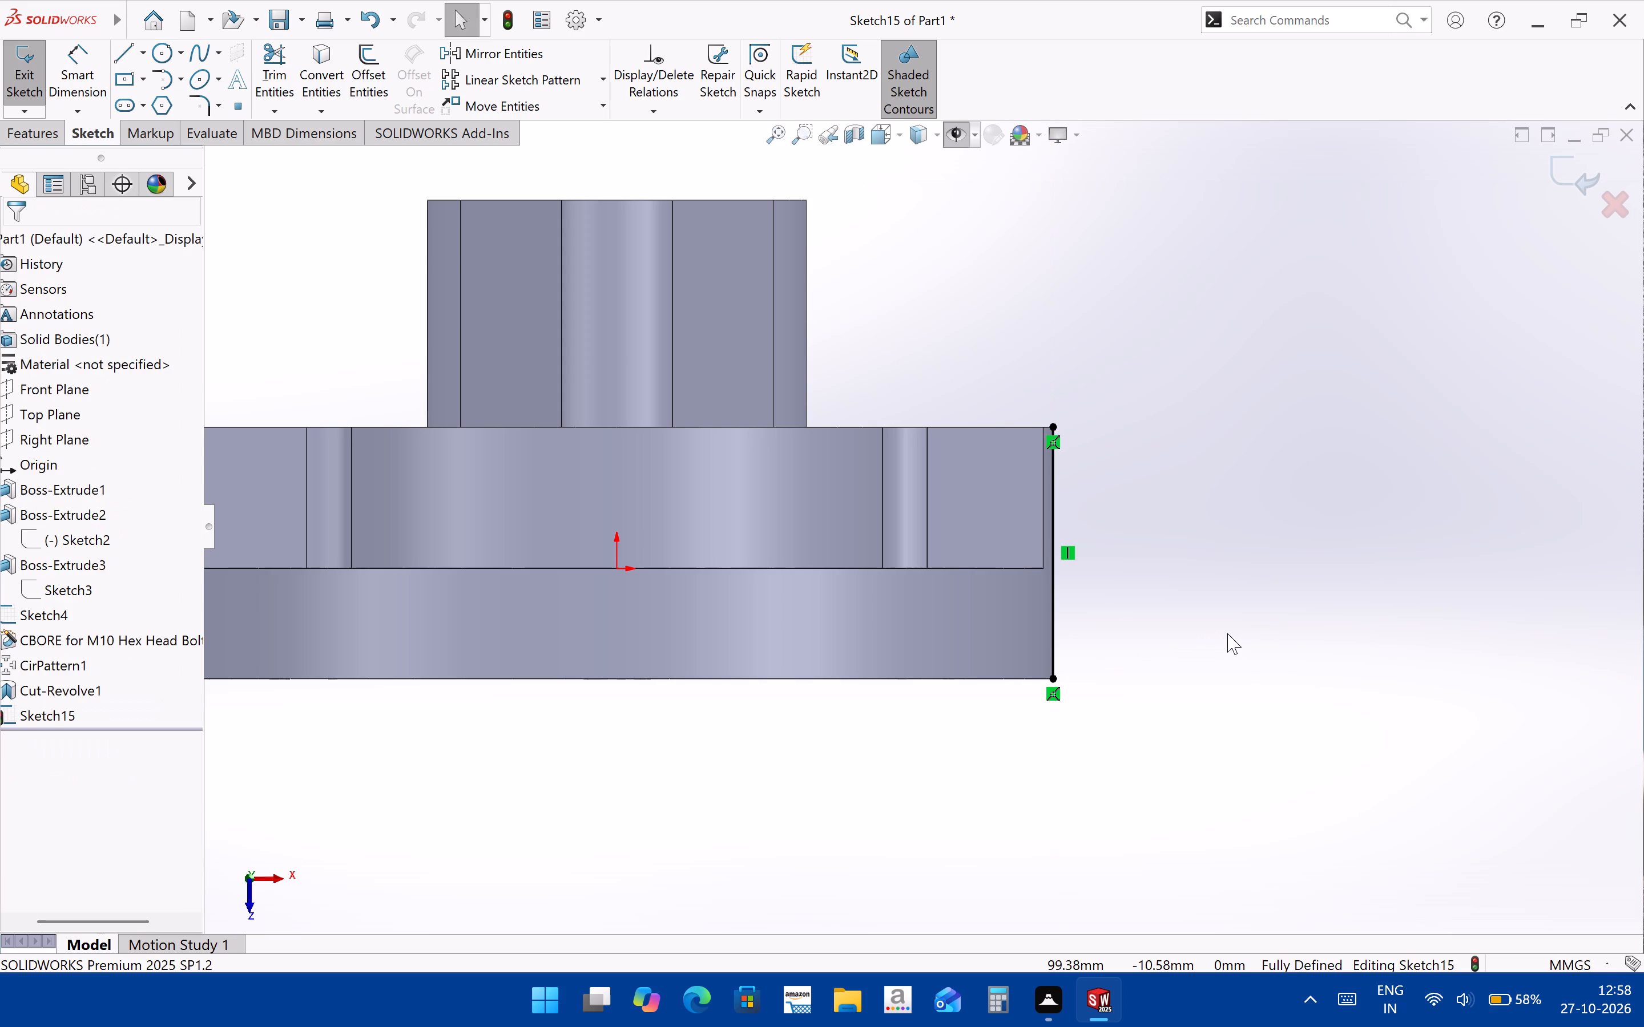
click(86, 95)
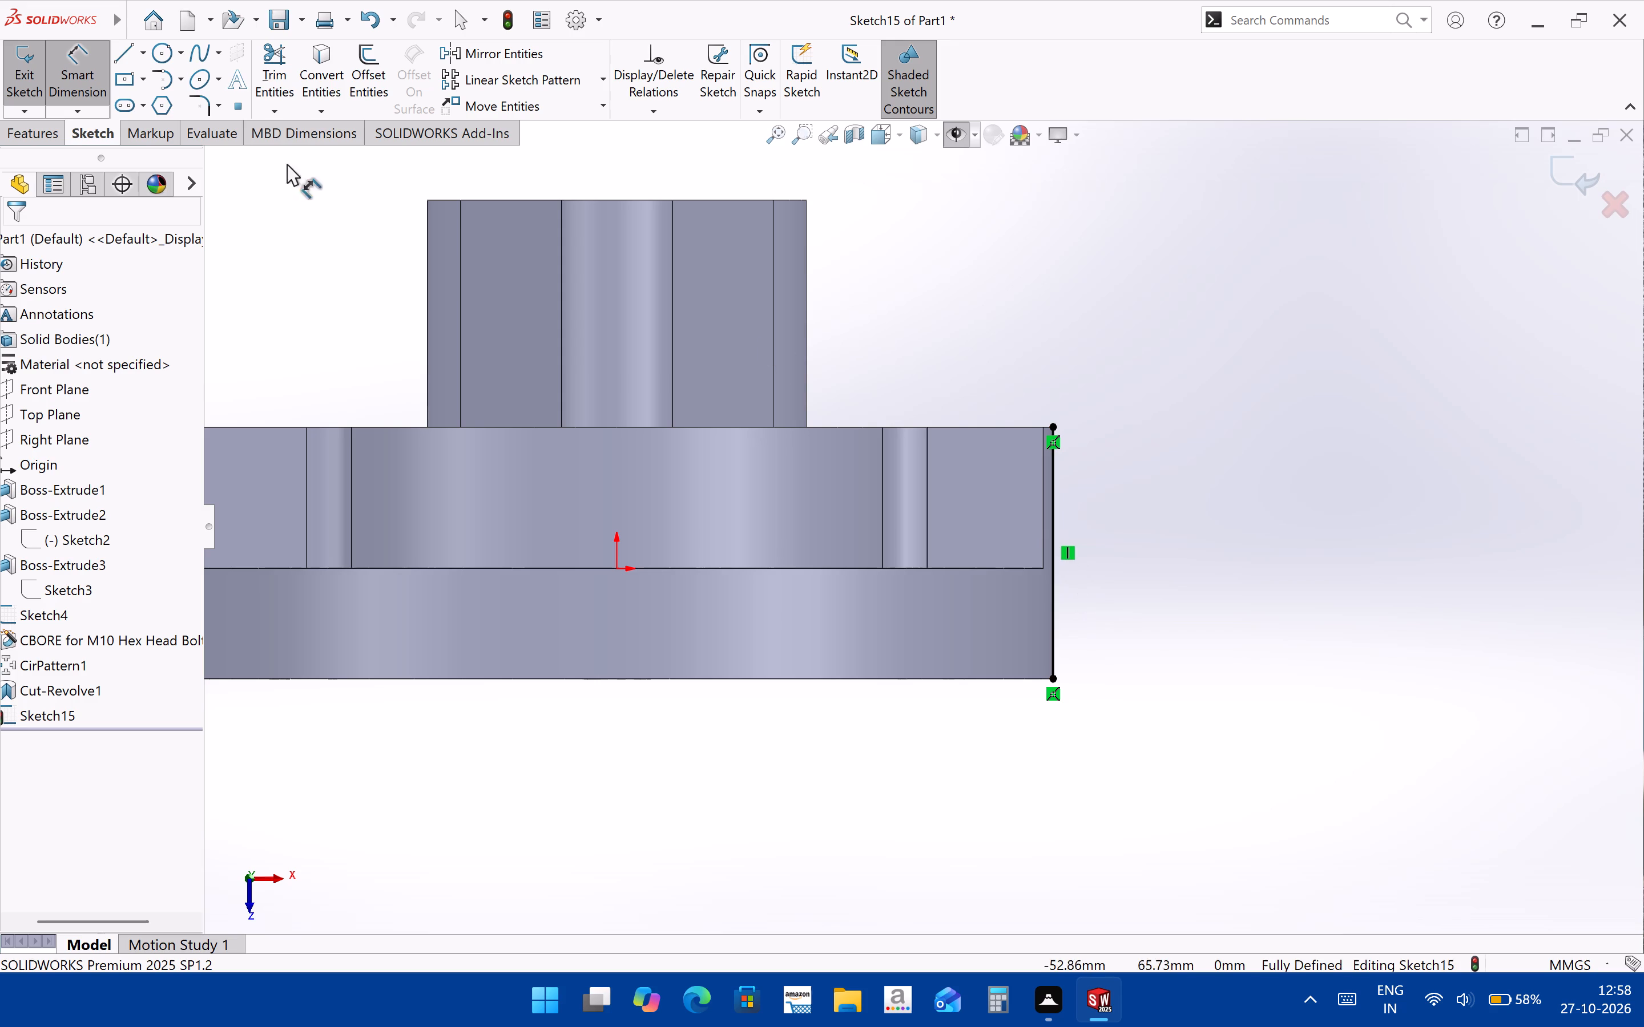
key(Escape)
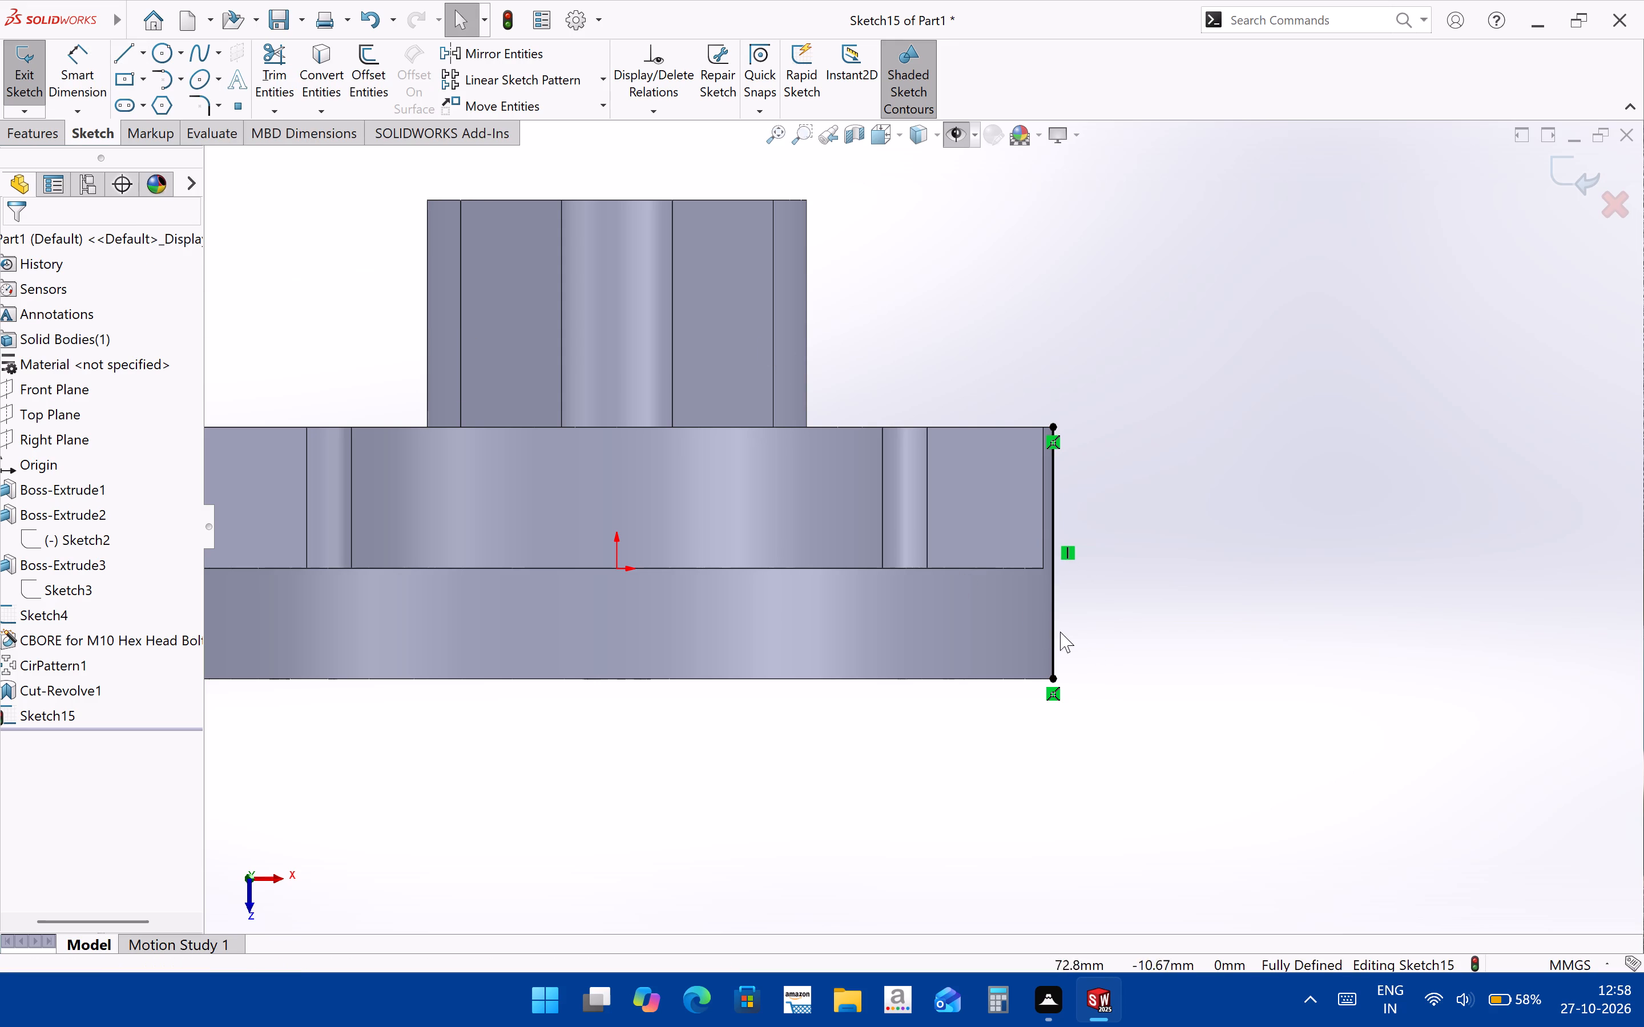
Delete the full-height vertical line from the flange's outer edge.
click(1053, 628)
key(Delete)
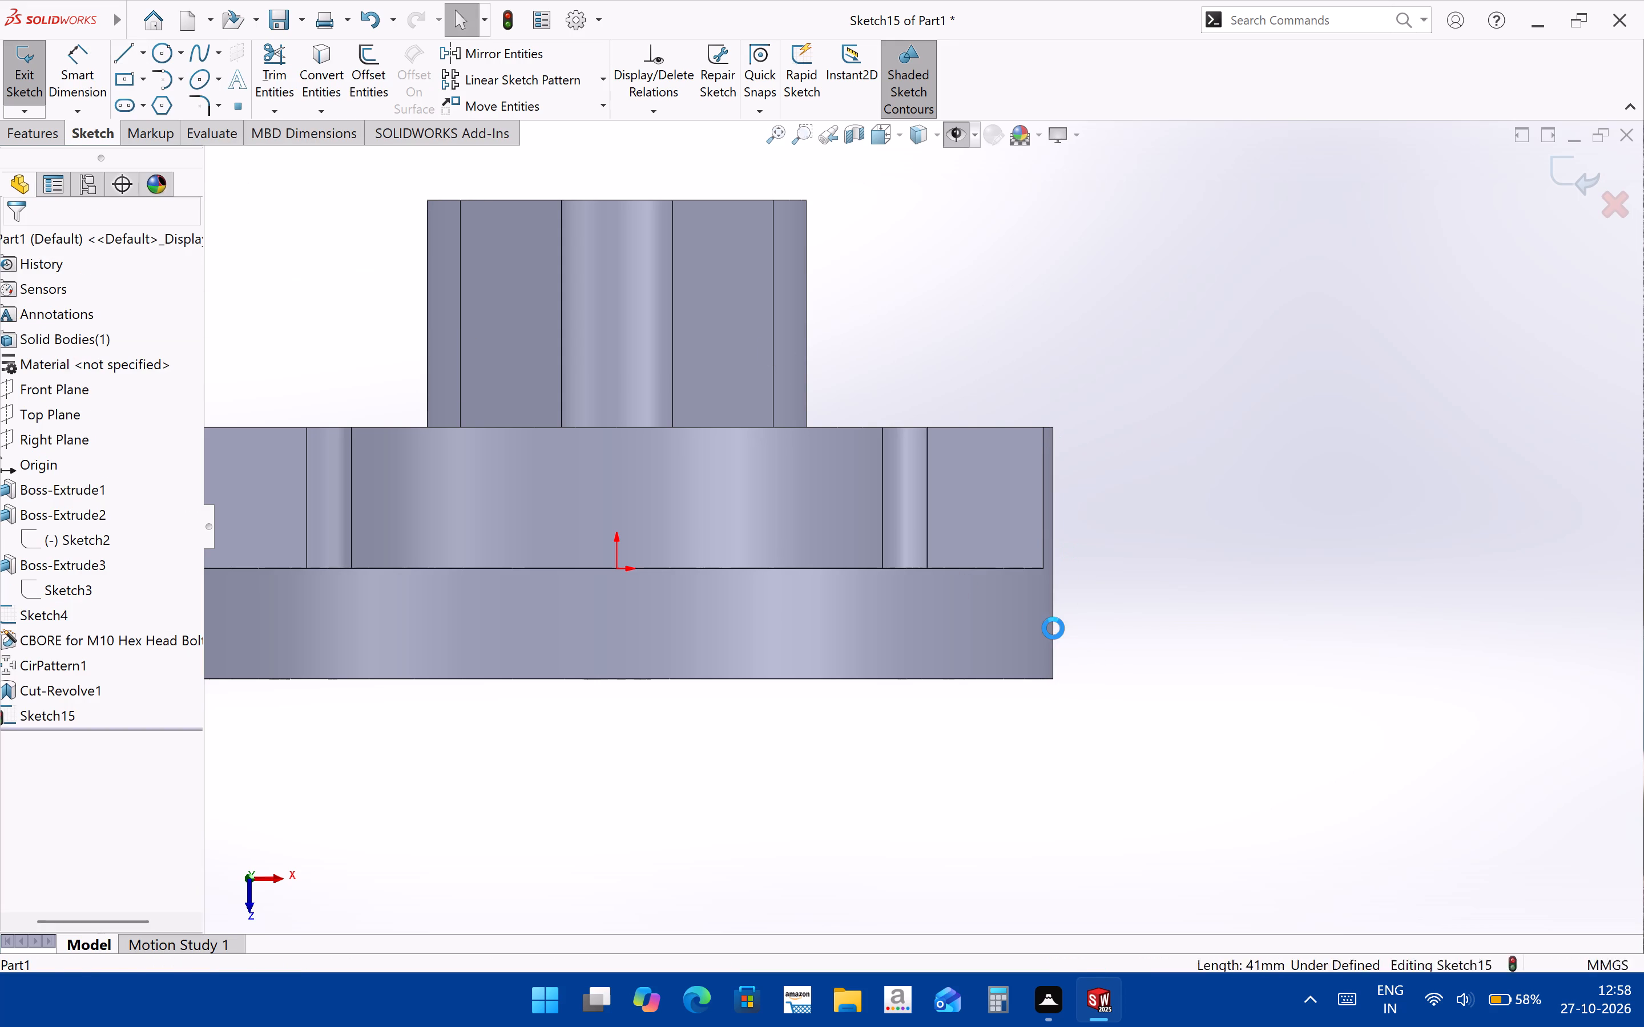
Sketch a vertical centerline through the origin, from the midpoint of the flange's top edge to its bottom edge.
click(147, 59)
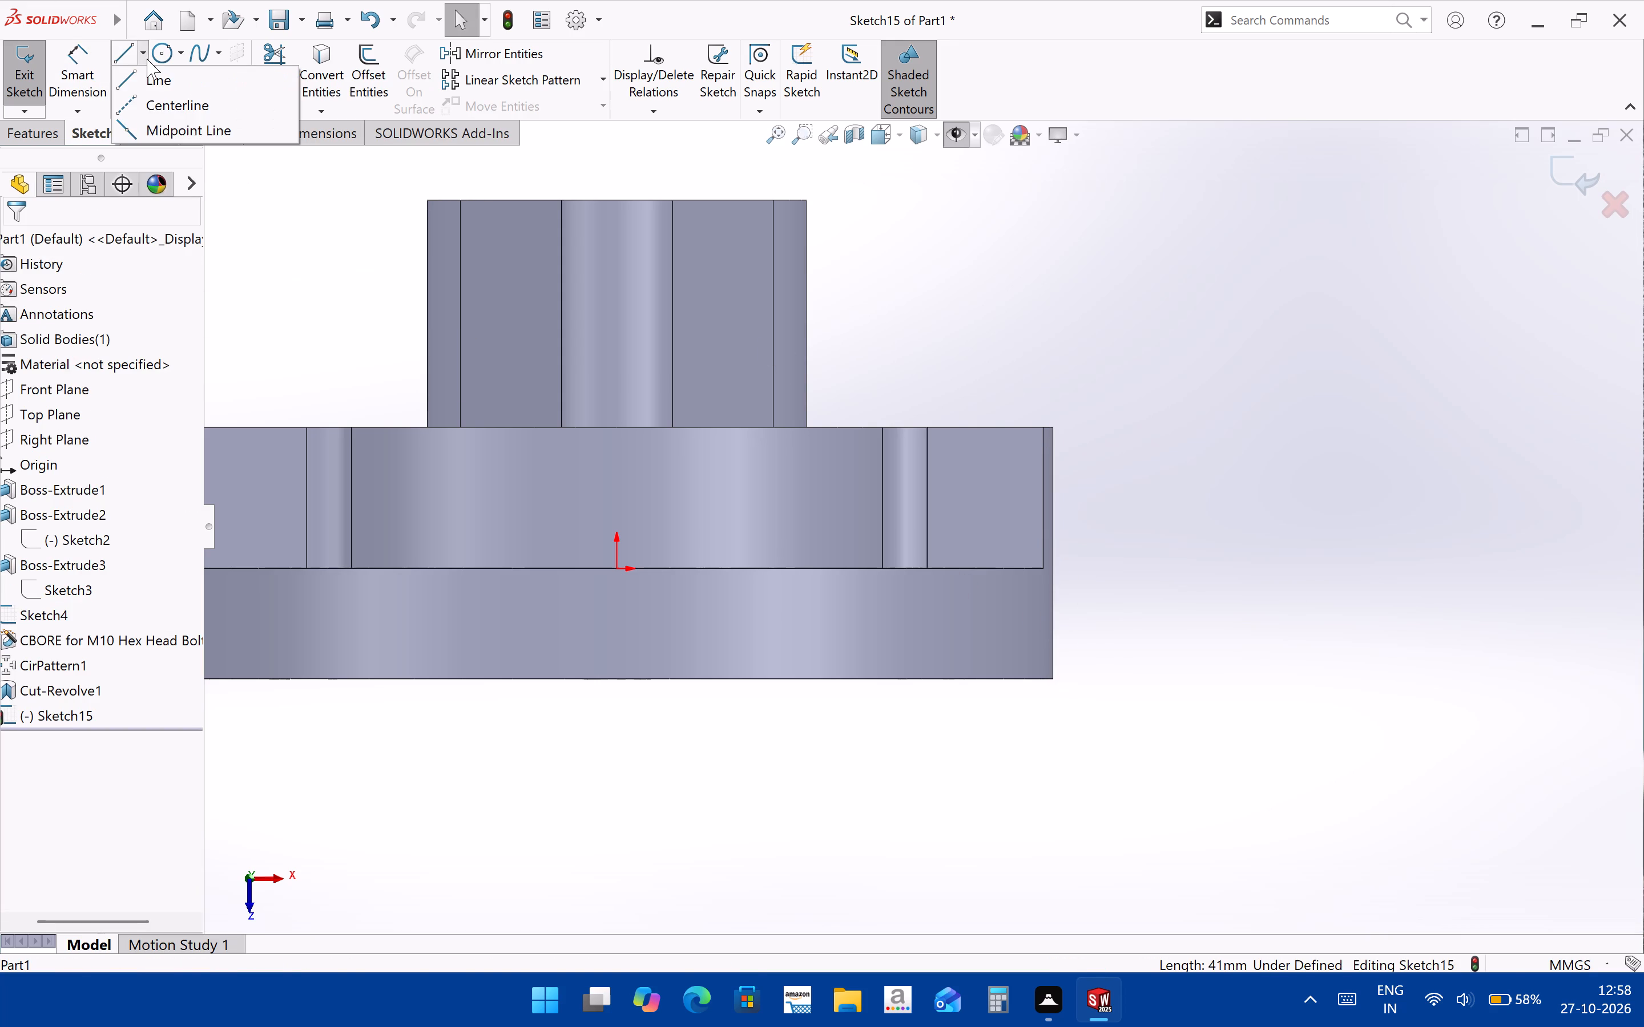
click(168, 102)
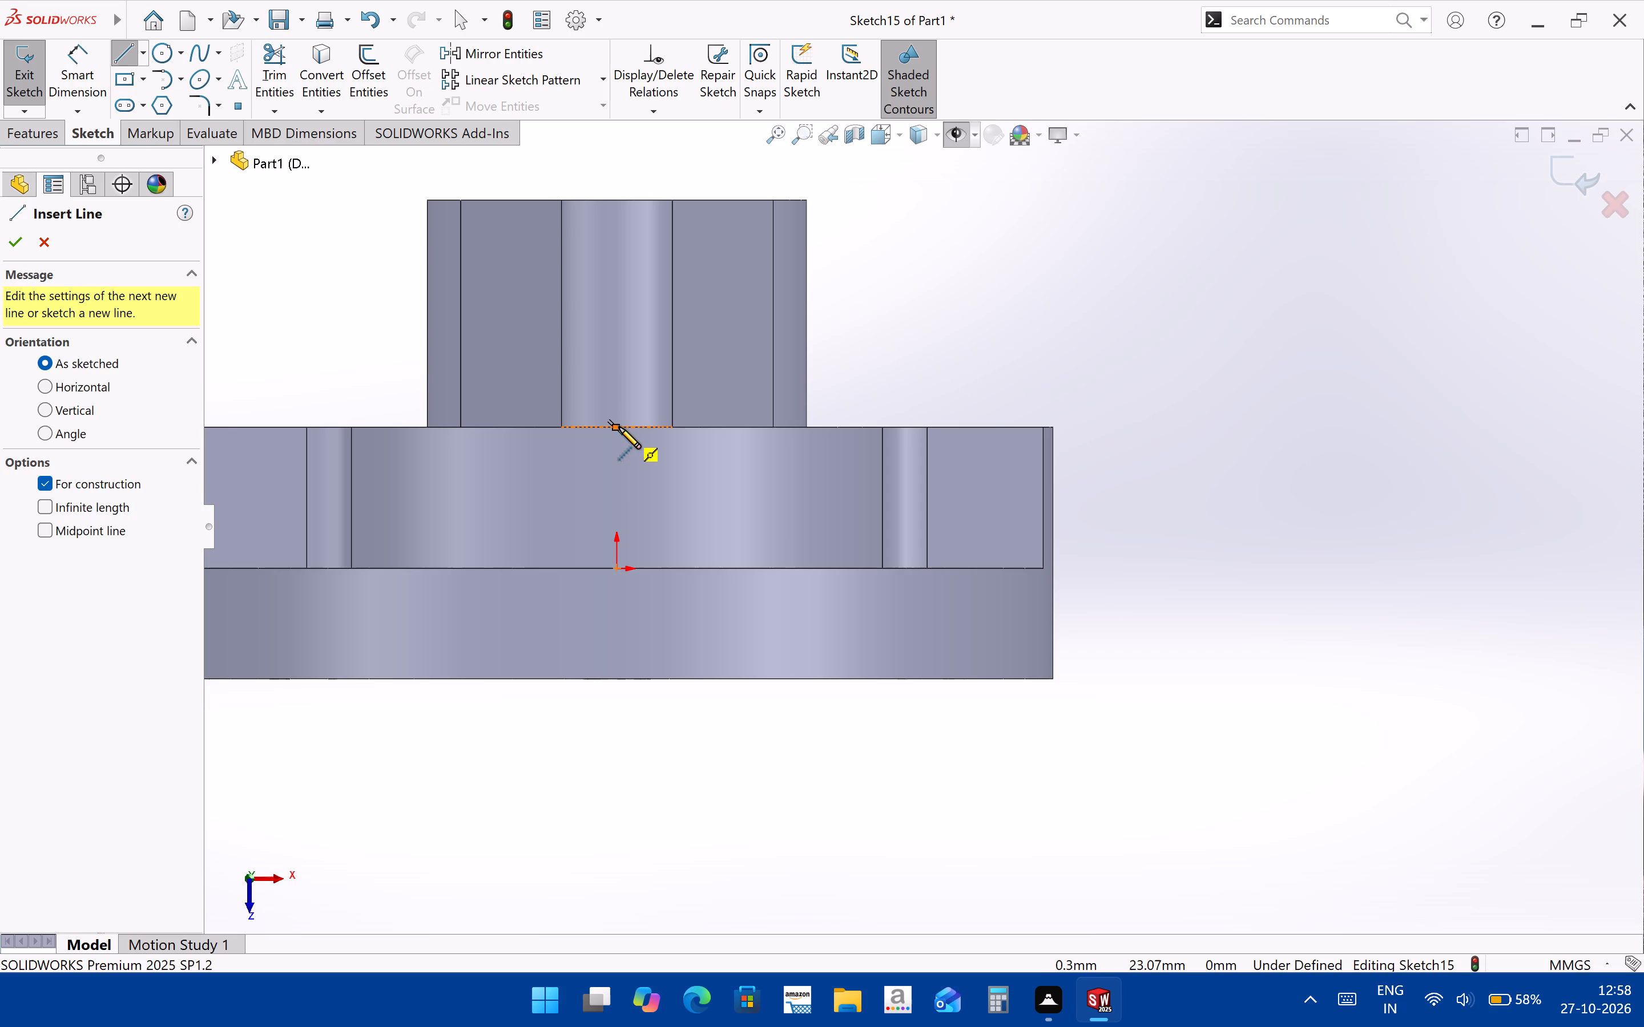
click(619, 427)
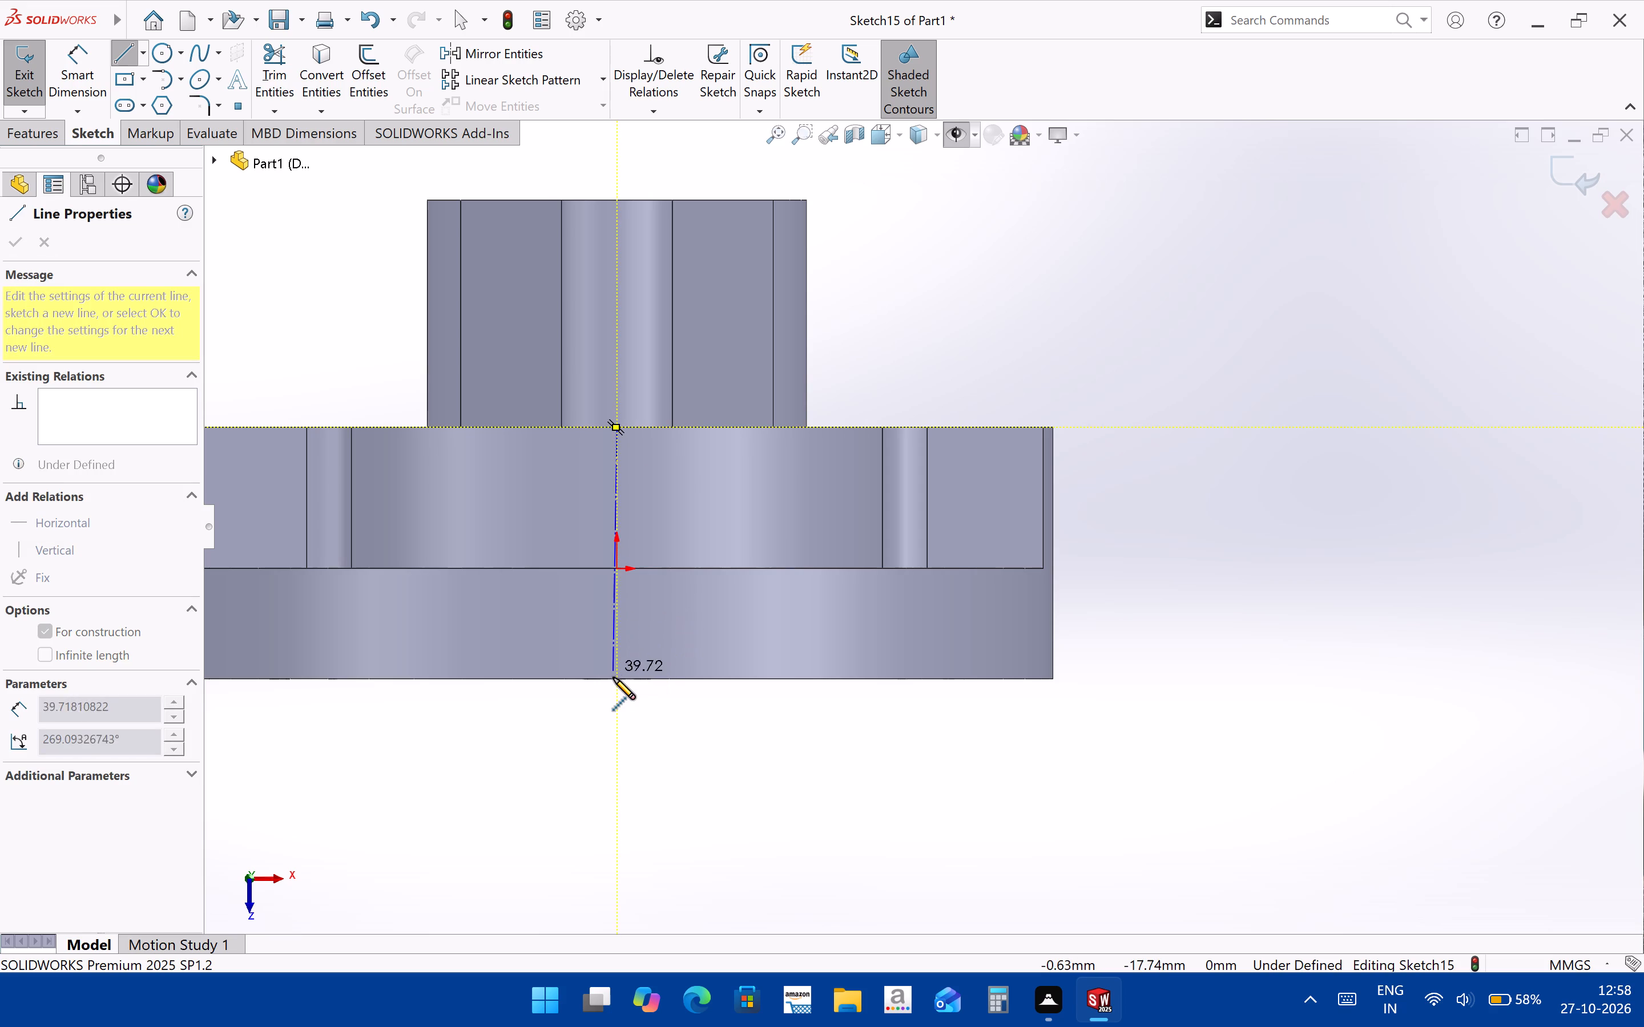
click(614, 679)
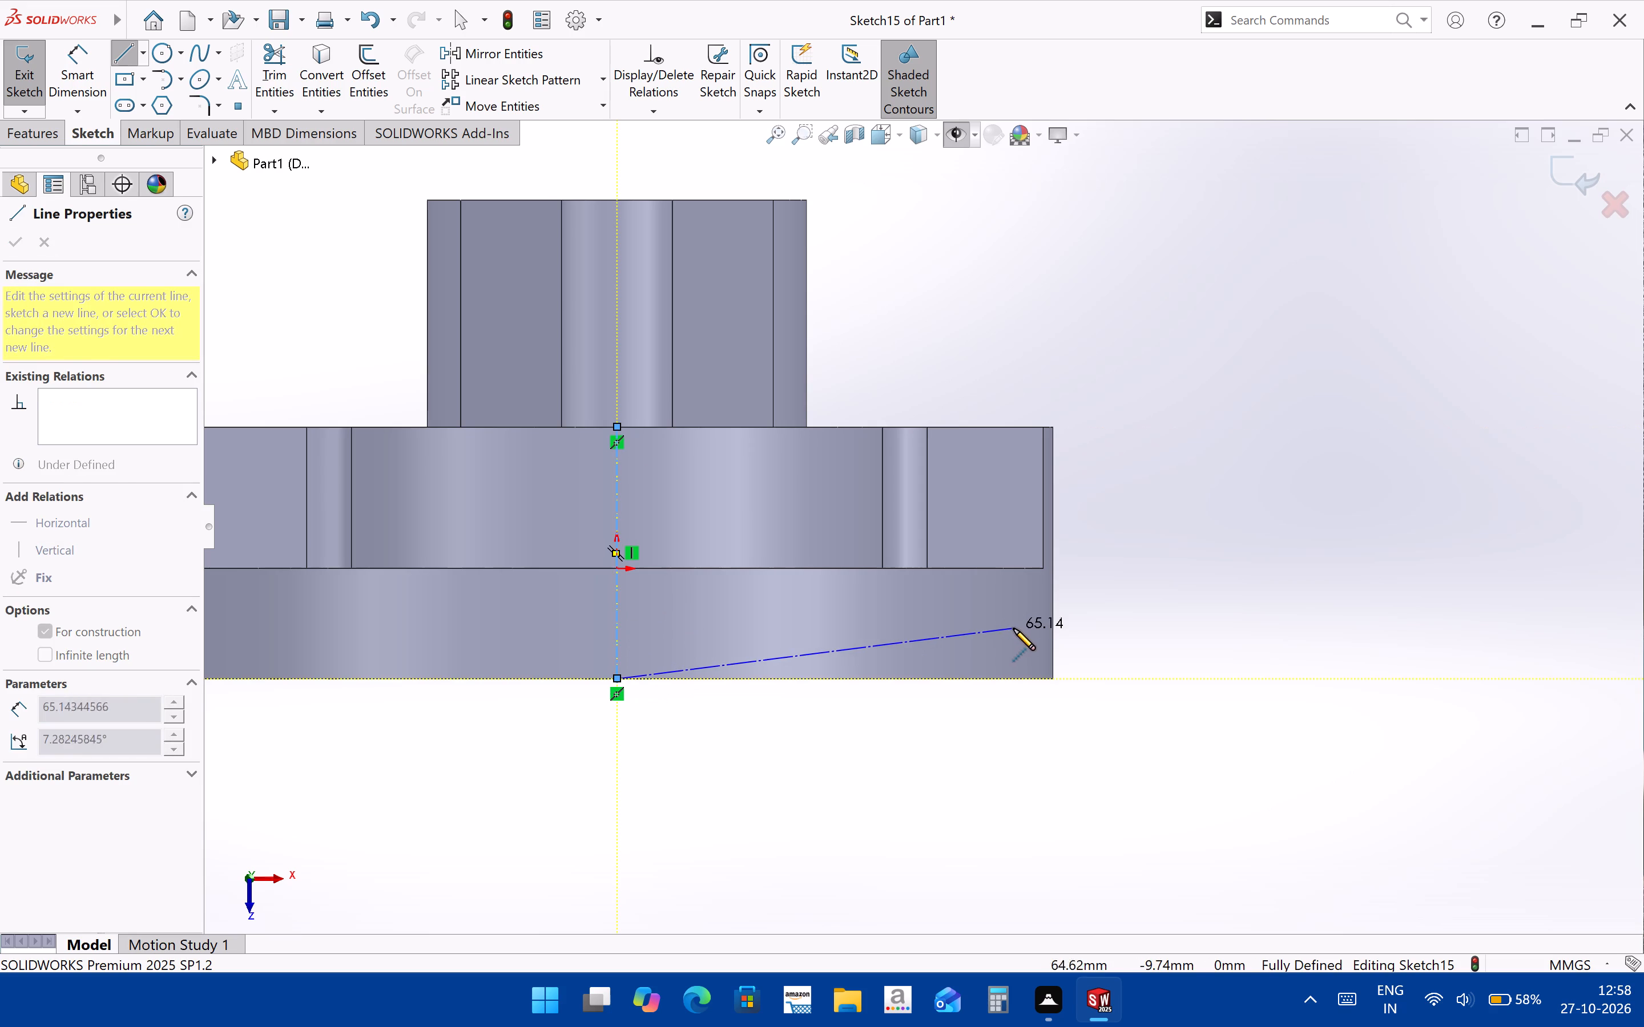
key(Escape)
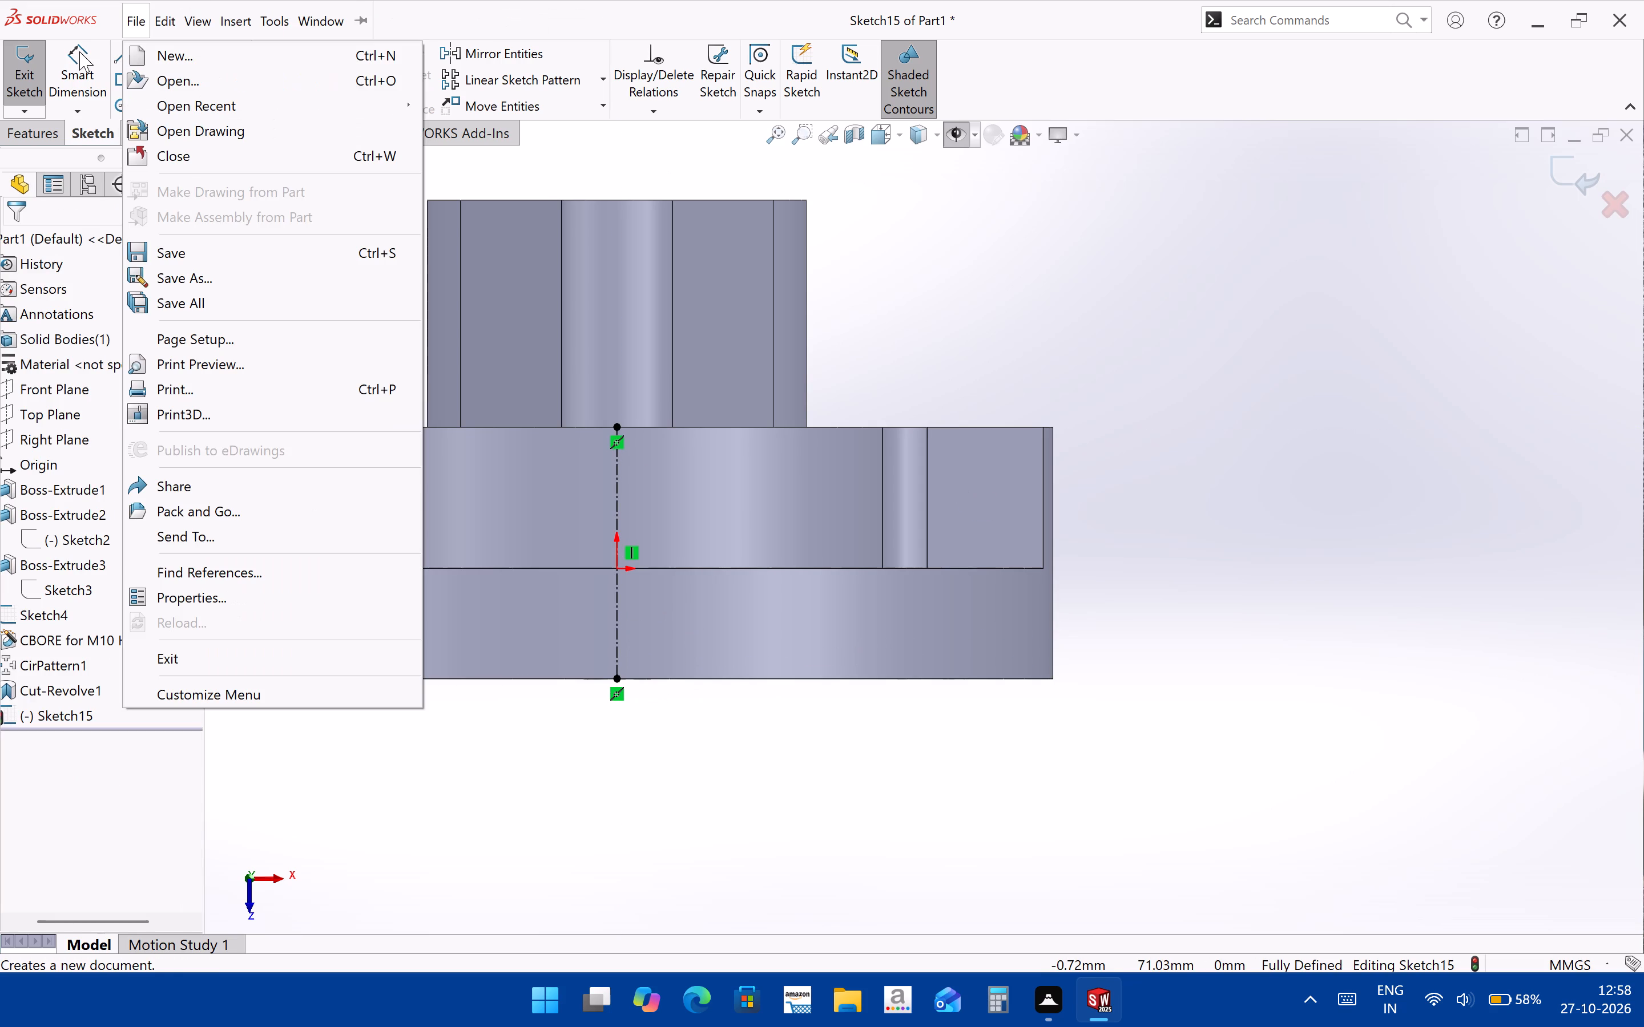
click(1017, 326)
Sketch a horizontal centerline about 168 mm long through the origin, extending past both sides of the flange.
click(143, 52)
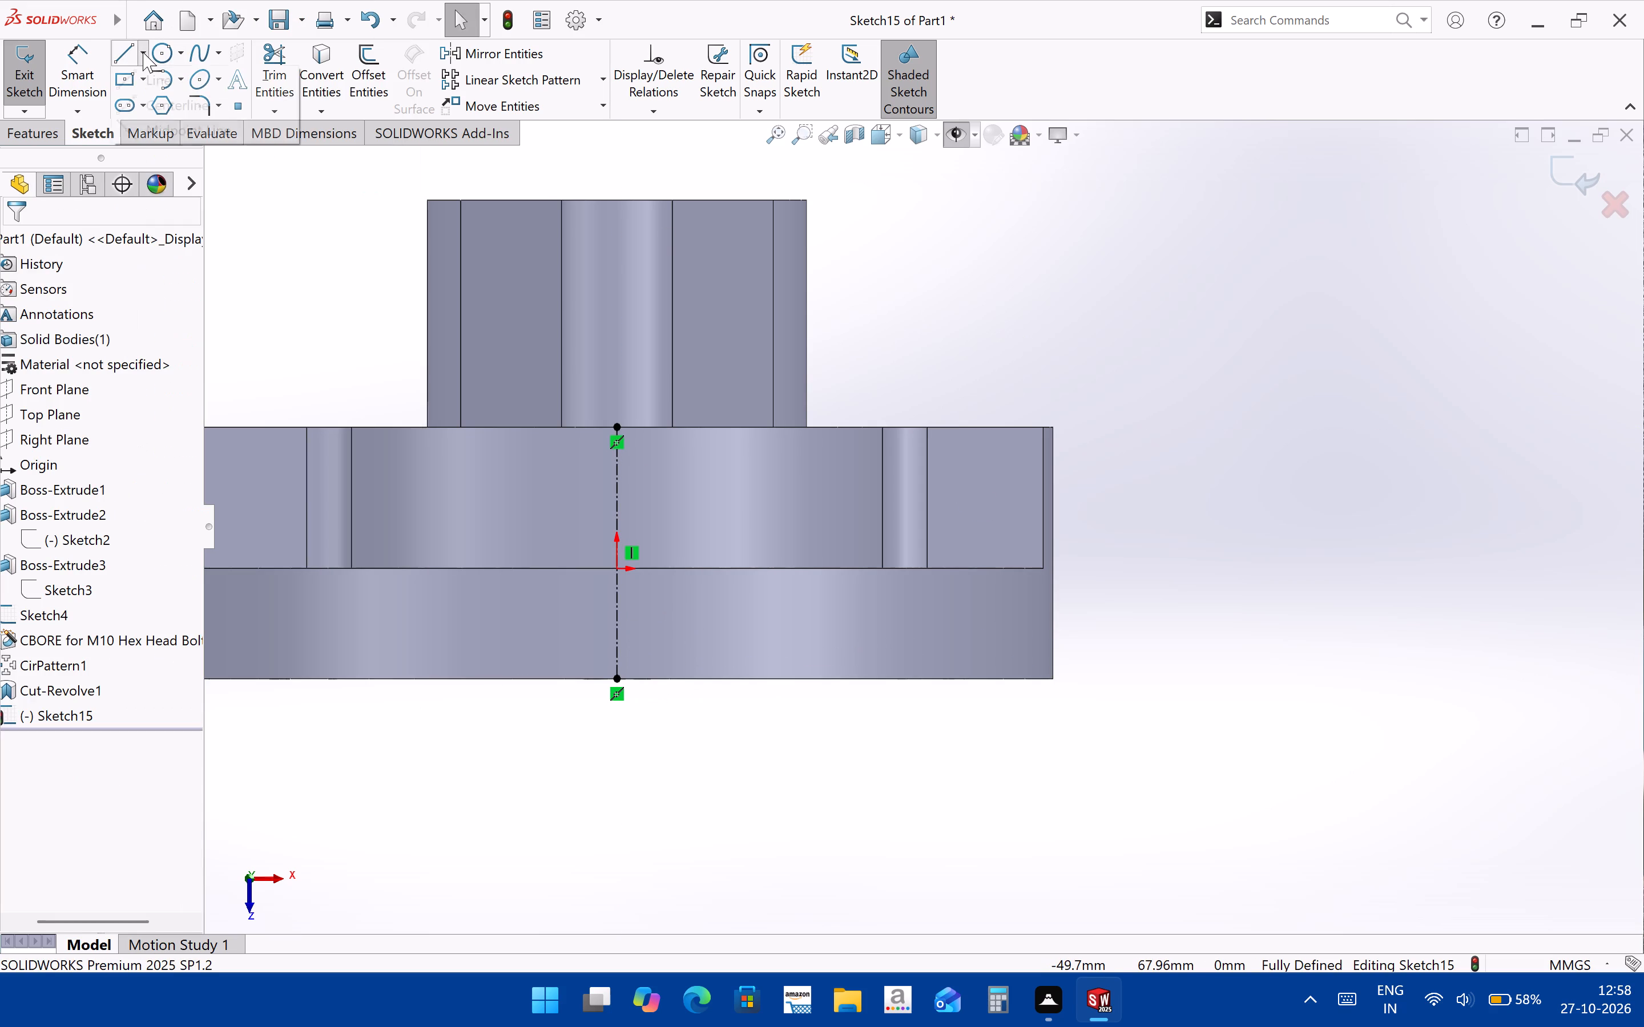
click(154, 99)
scroll(718, 536, up, 1)
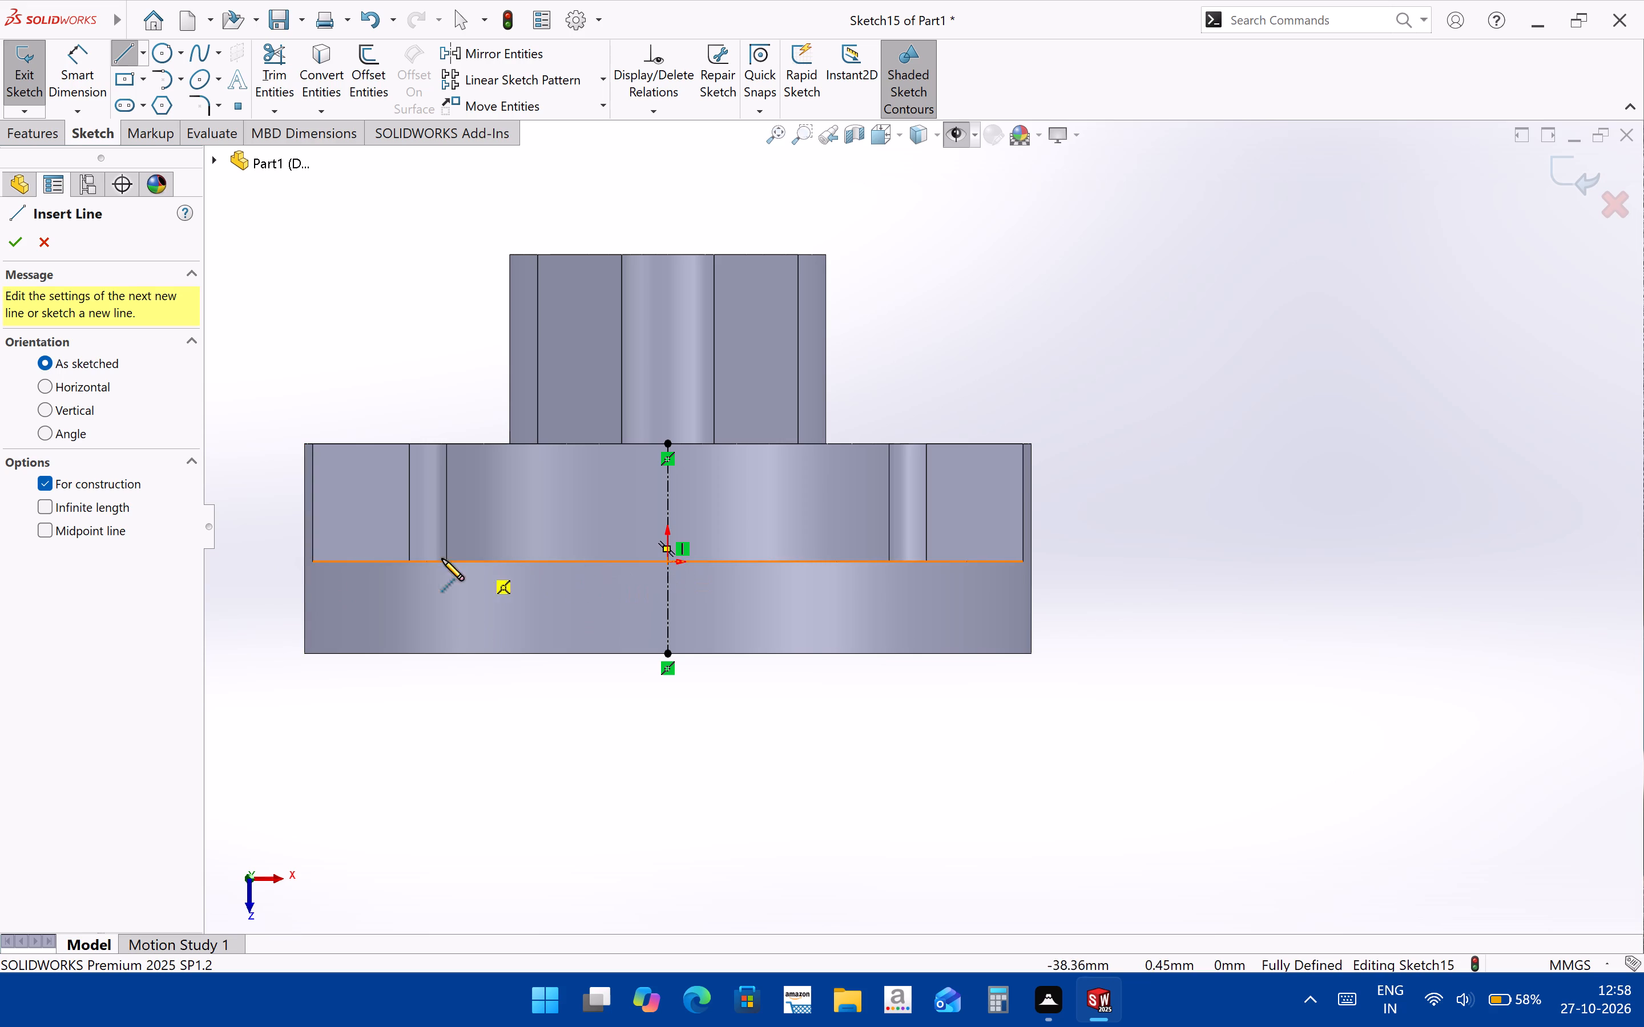
click(262, 563)
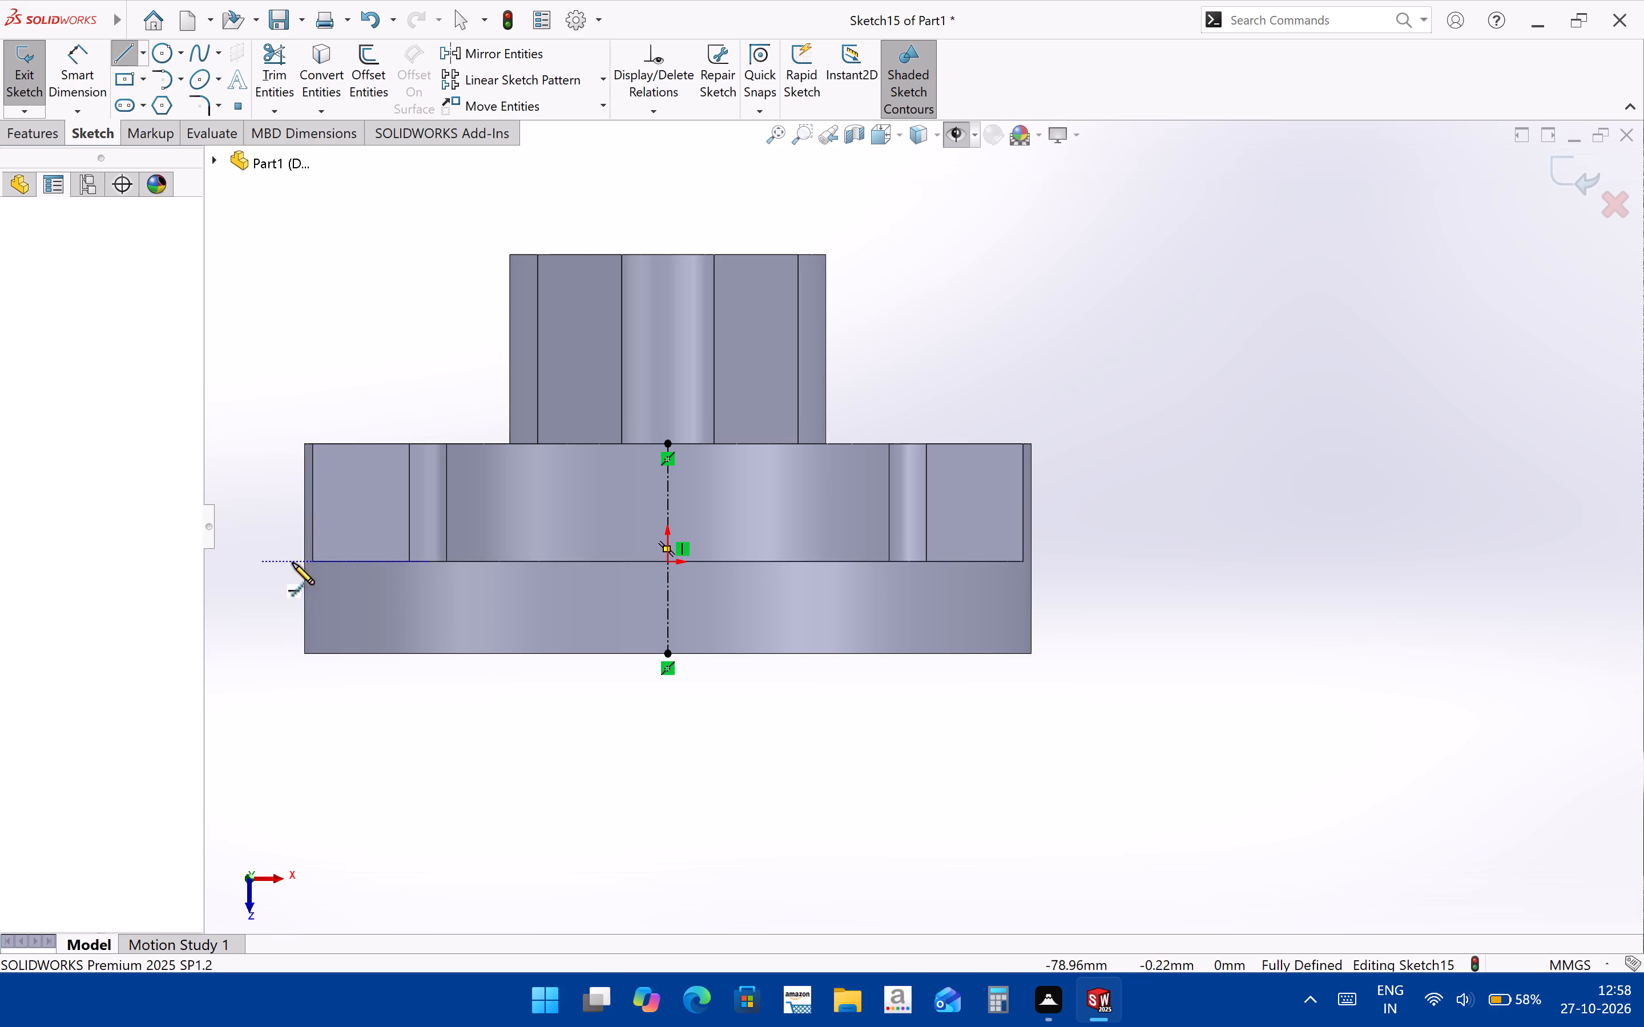
click(1120, 562)
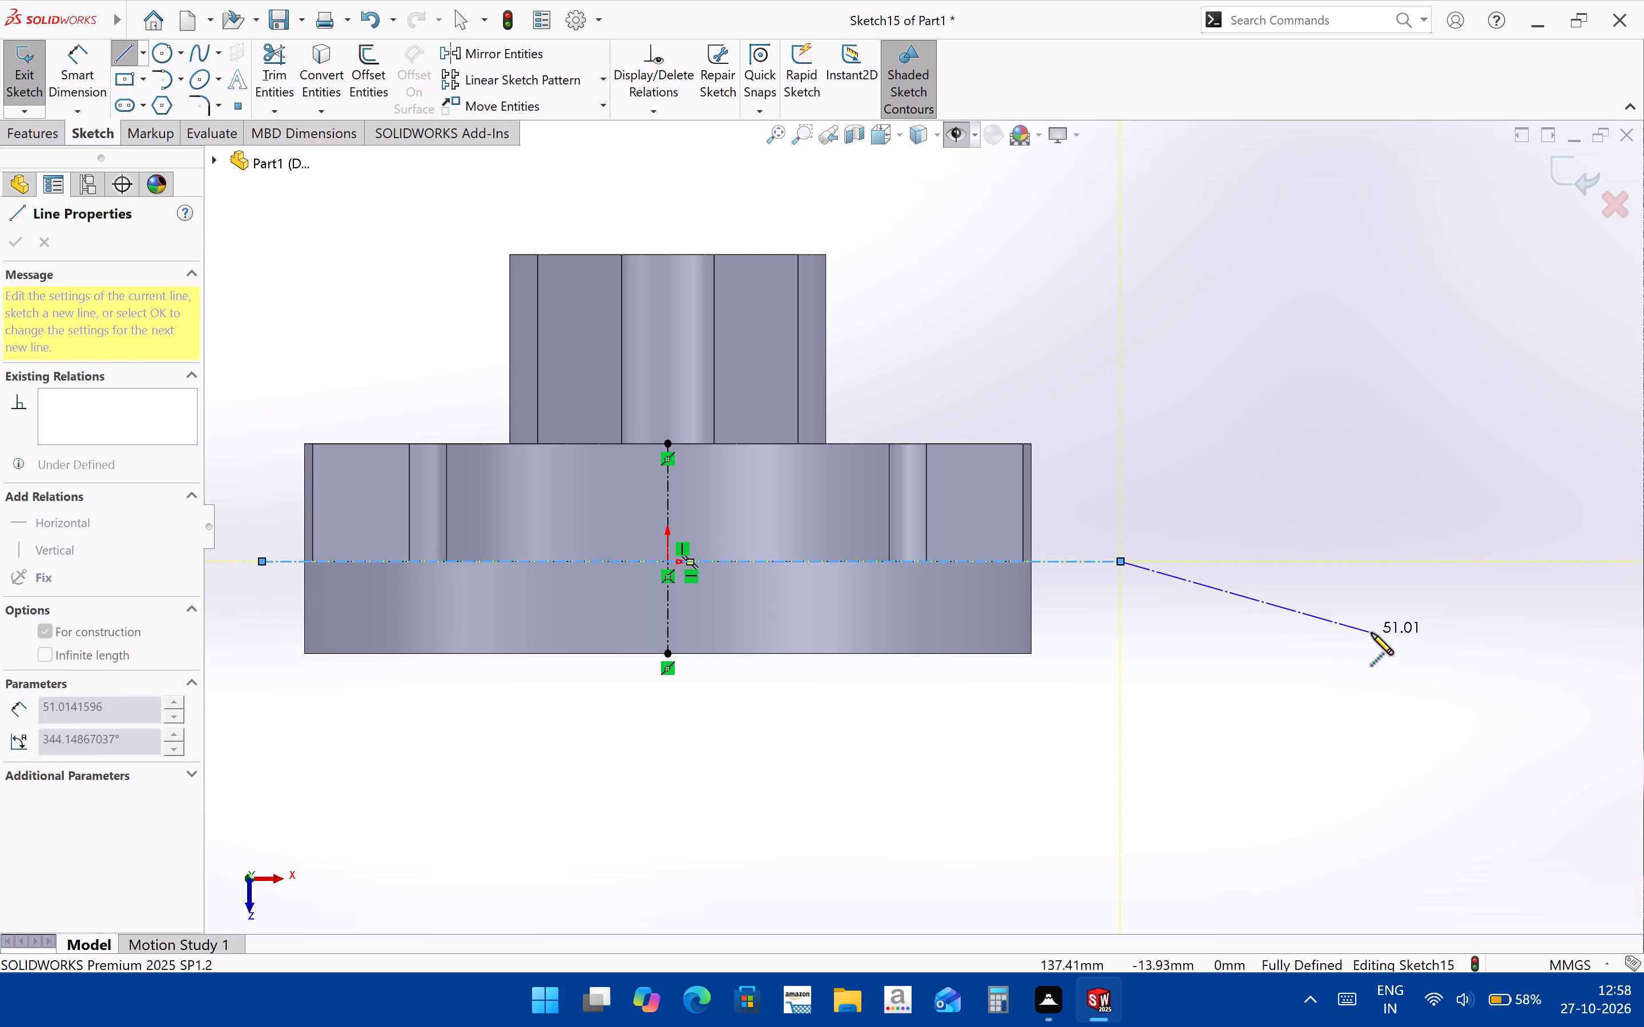
key(Escape)
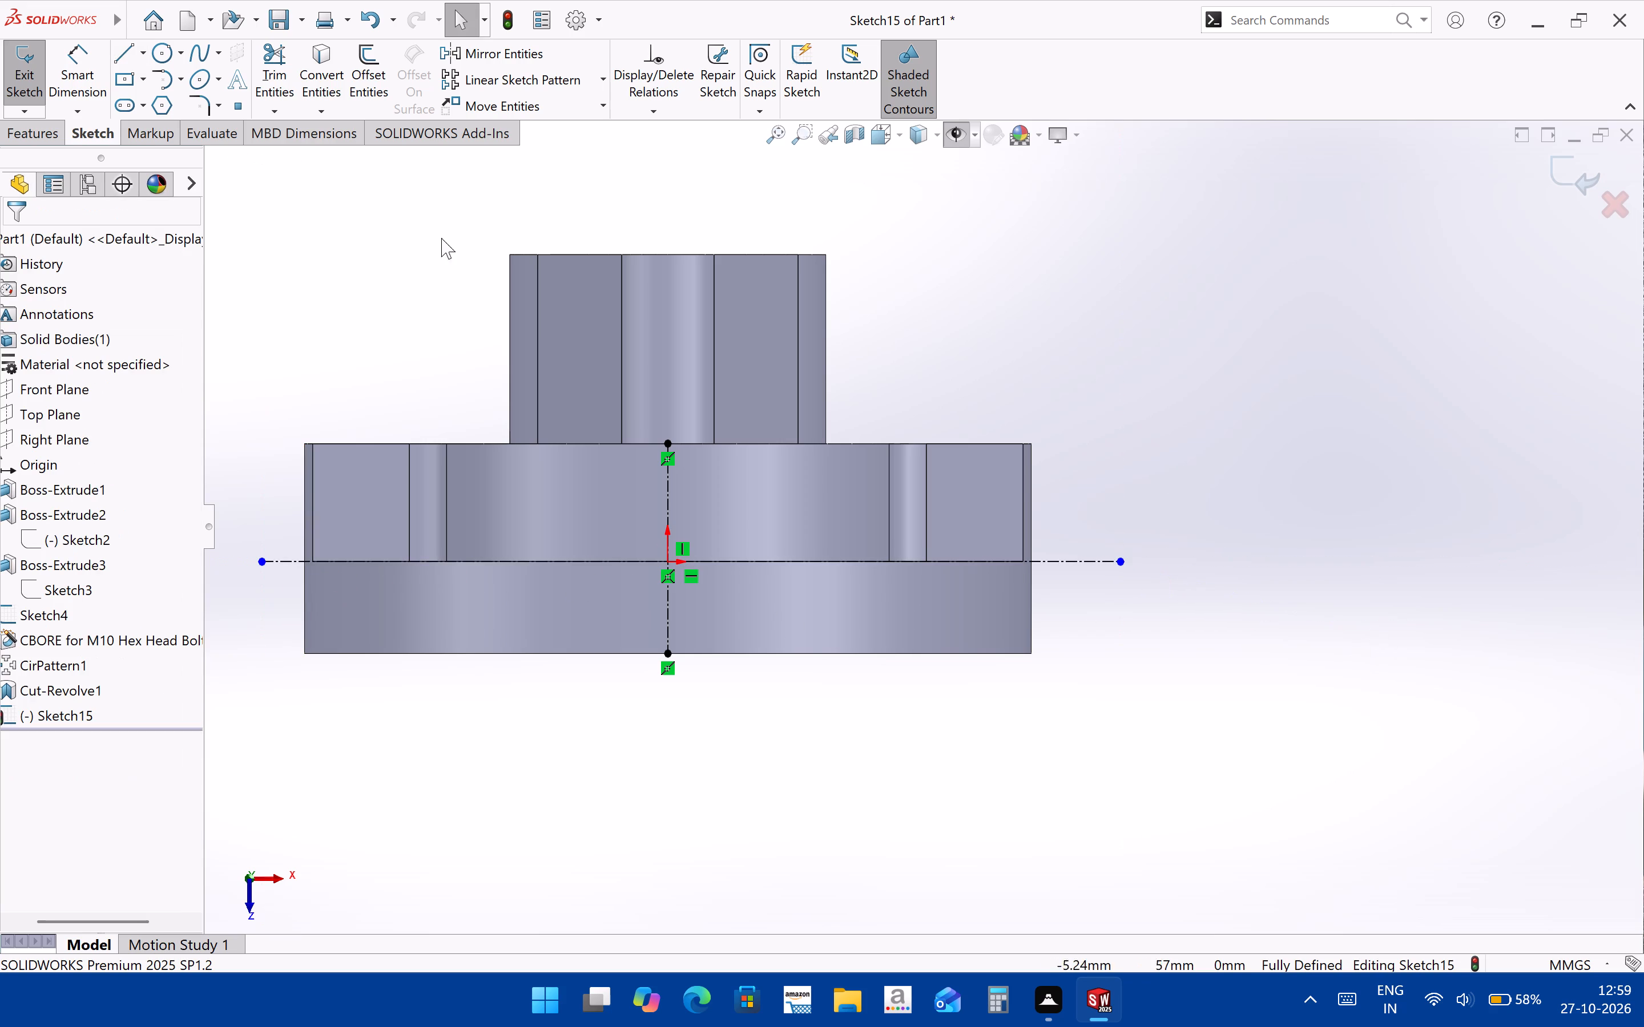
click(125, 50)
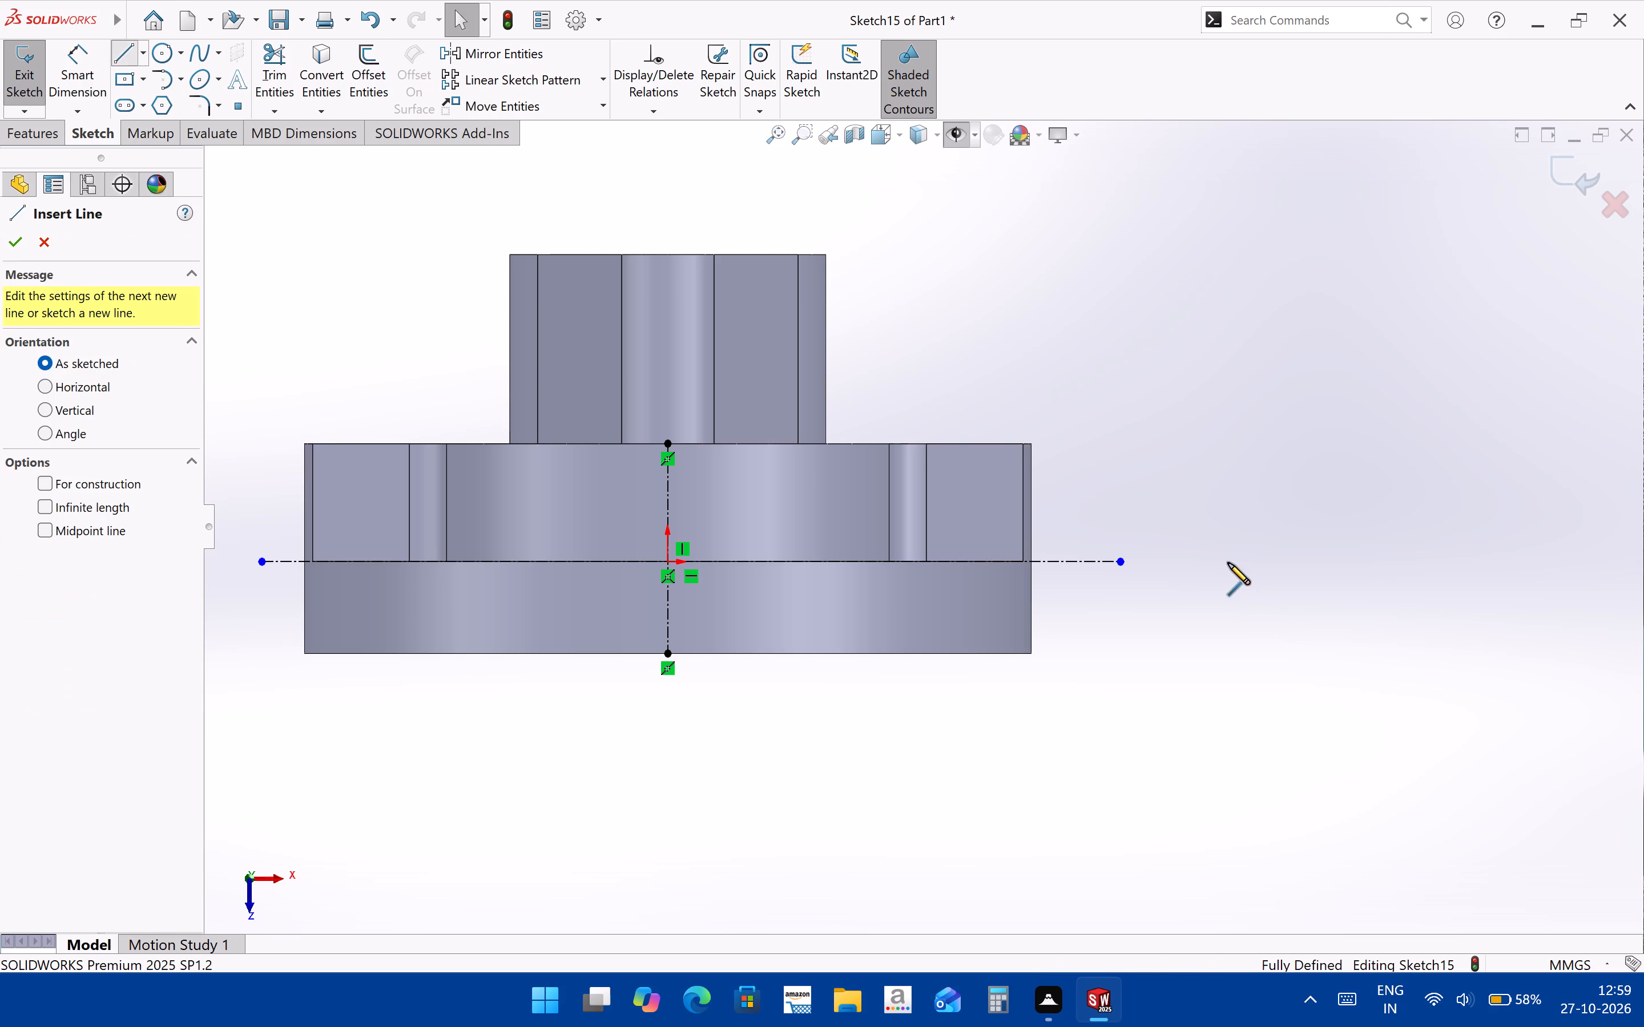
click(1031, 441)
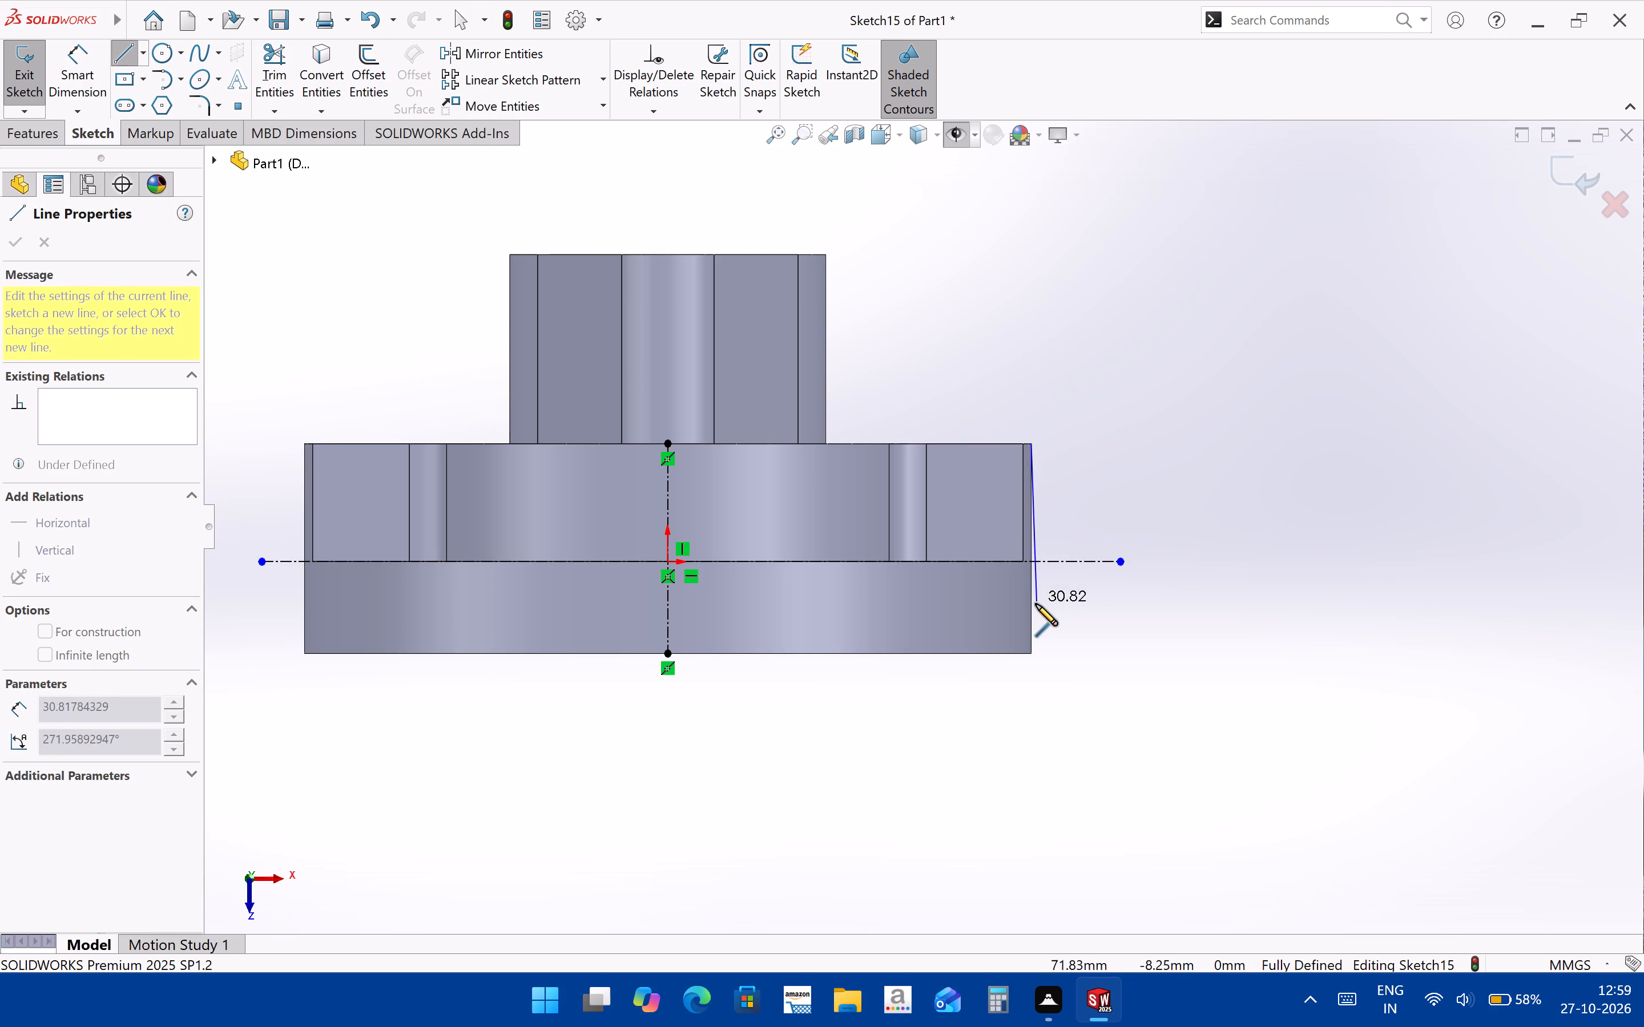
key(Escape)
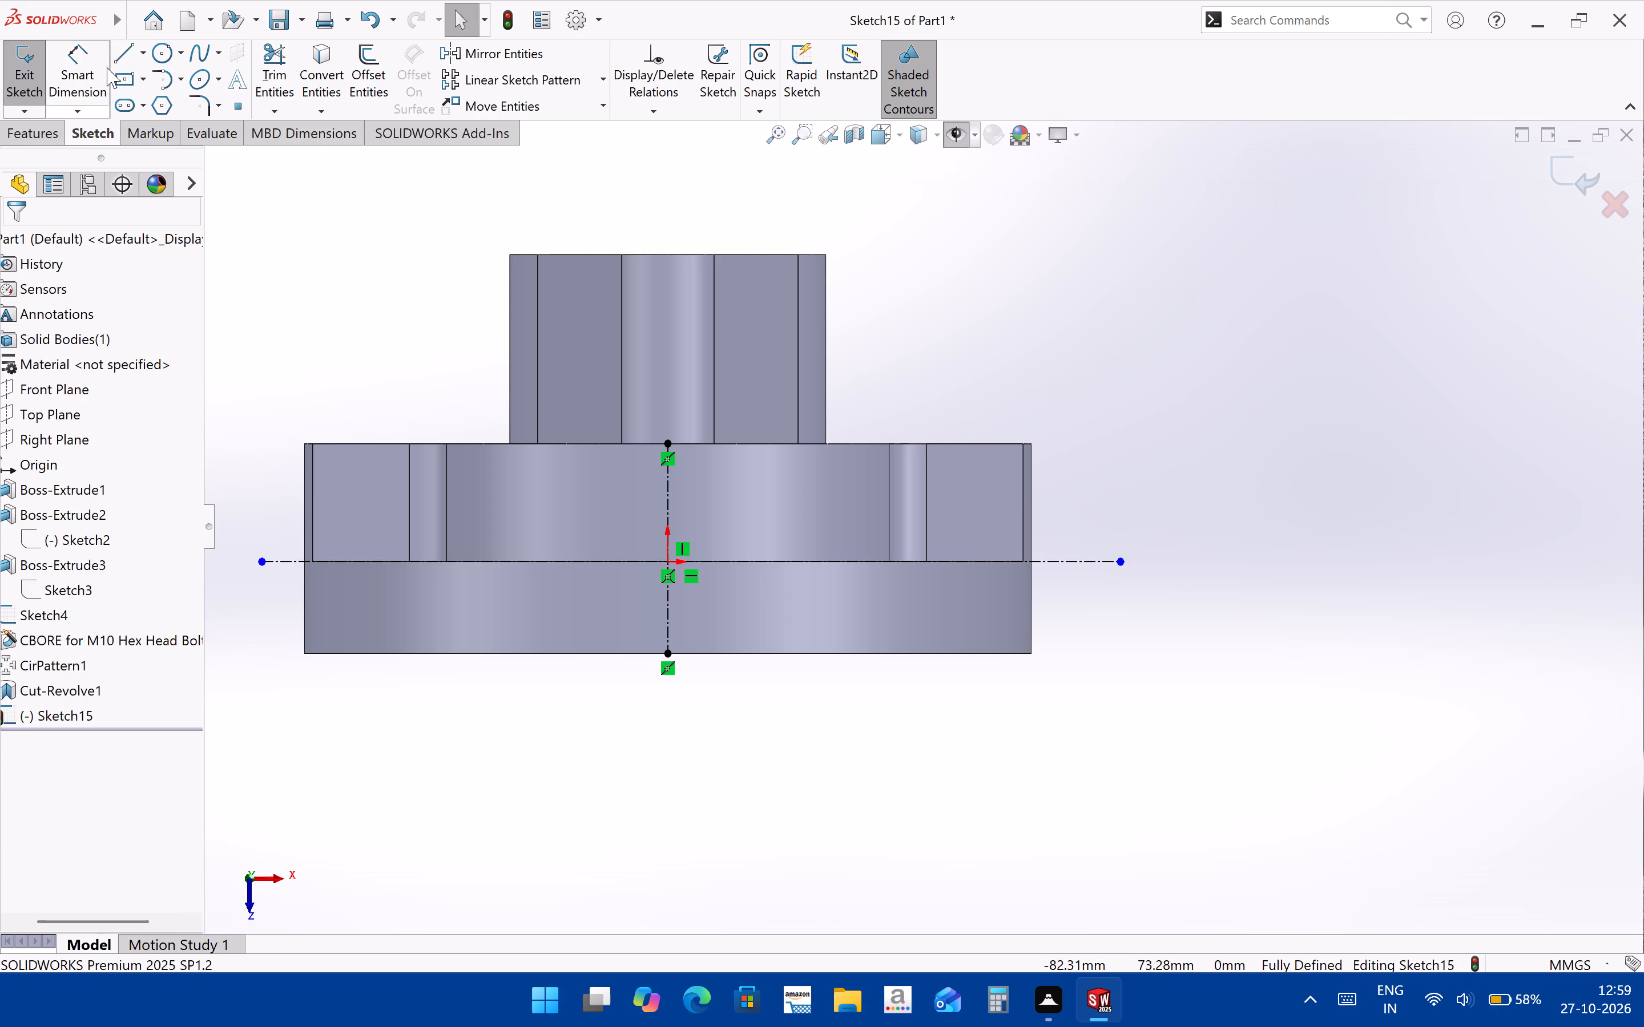
Sketch a vertical line about 17 mm long on the flange's outer edge, crossing the horizontal centerline.
click(122, 55)
click(1034, 516)
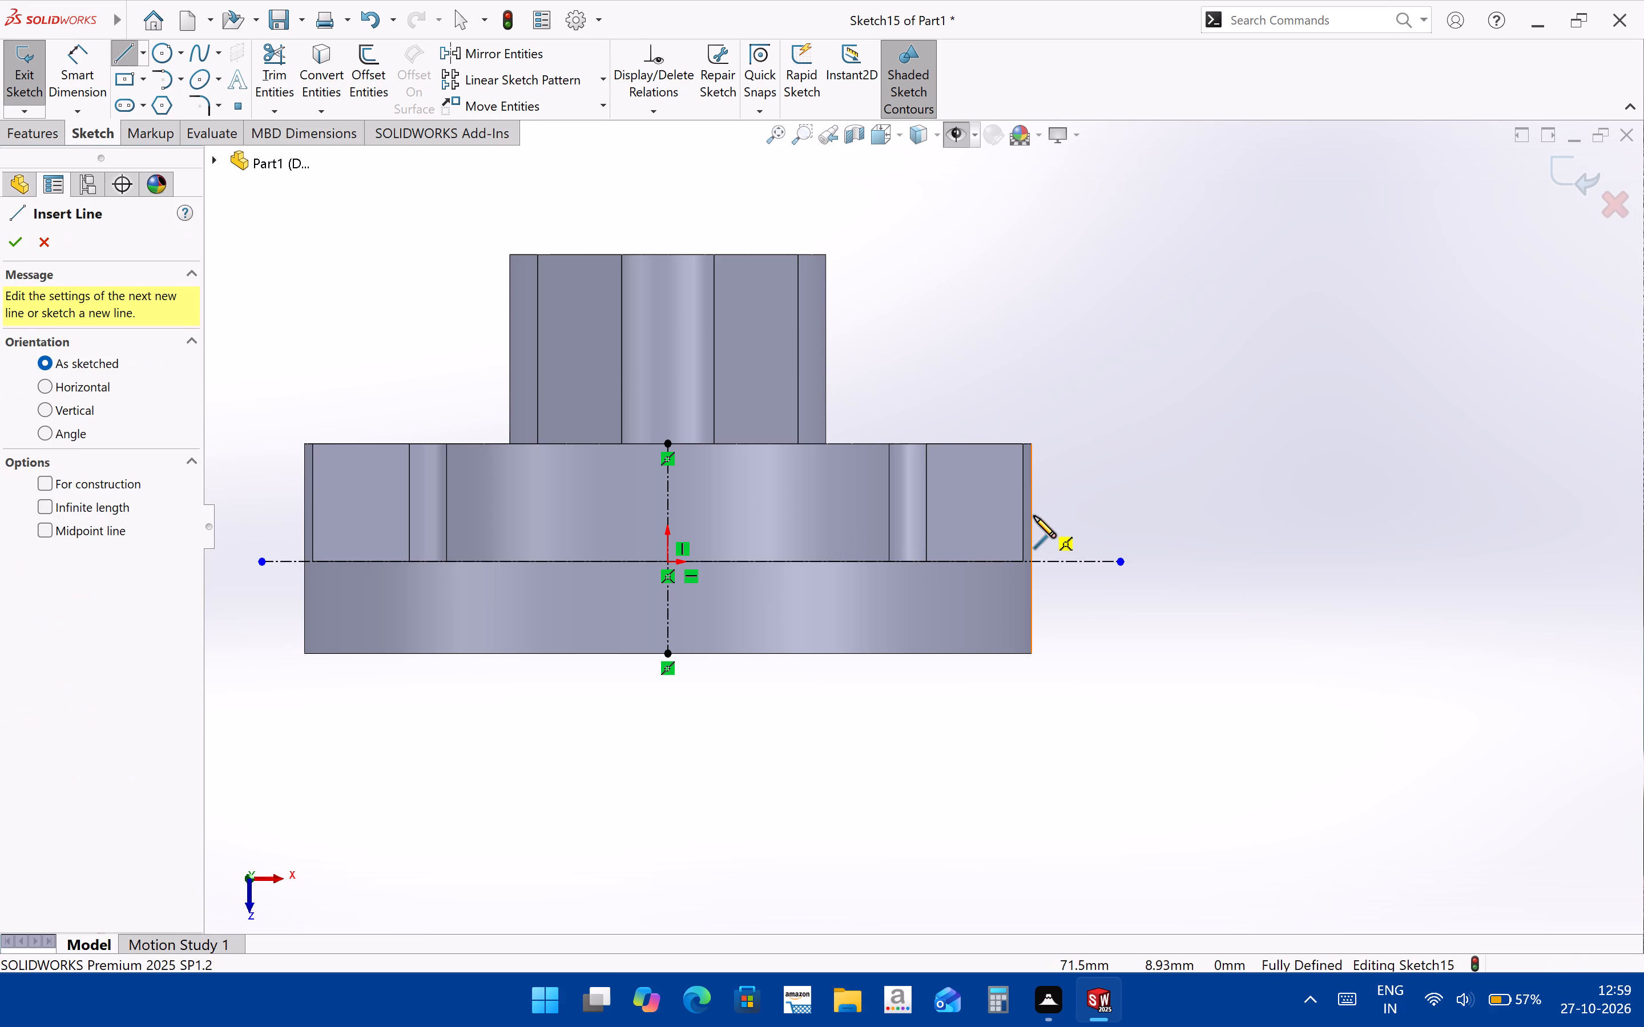
click(1034, 604)
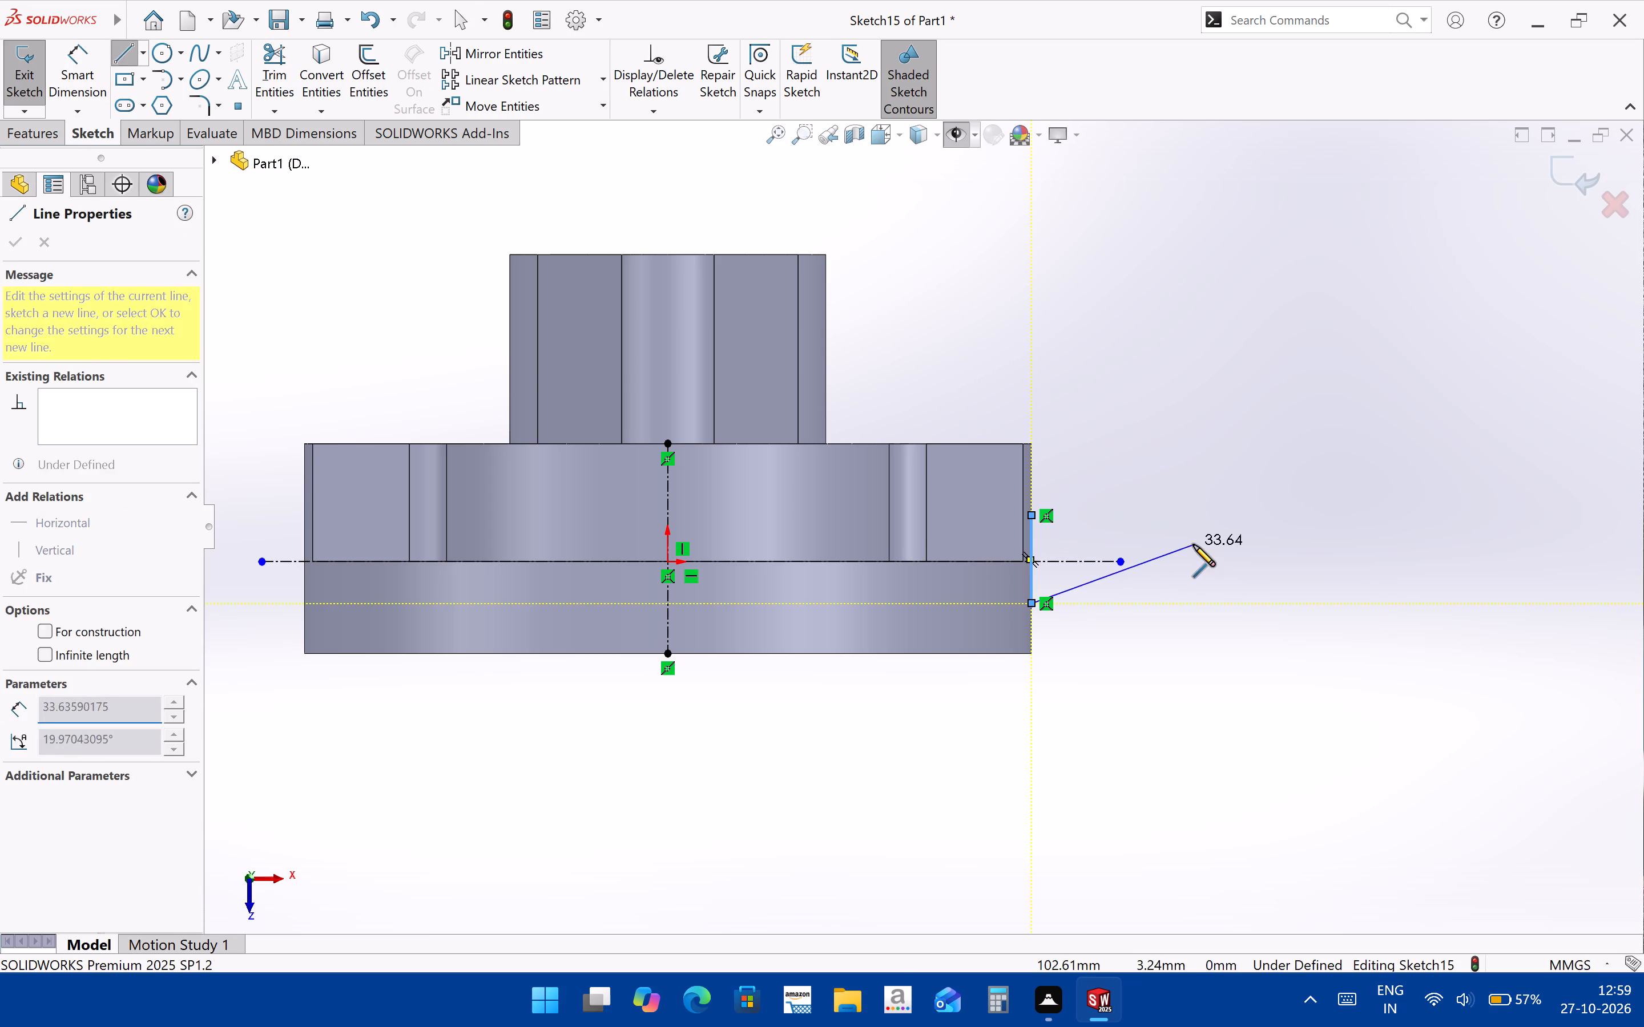
key(Escape)
Dimension the short vertical line on the flange's outer edge to a length of 20 mm.
click(78, 58)
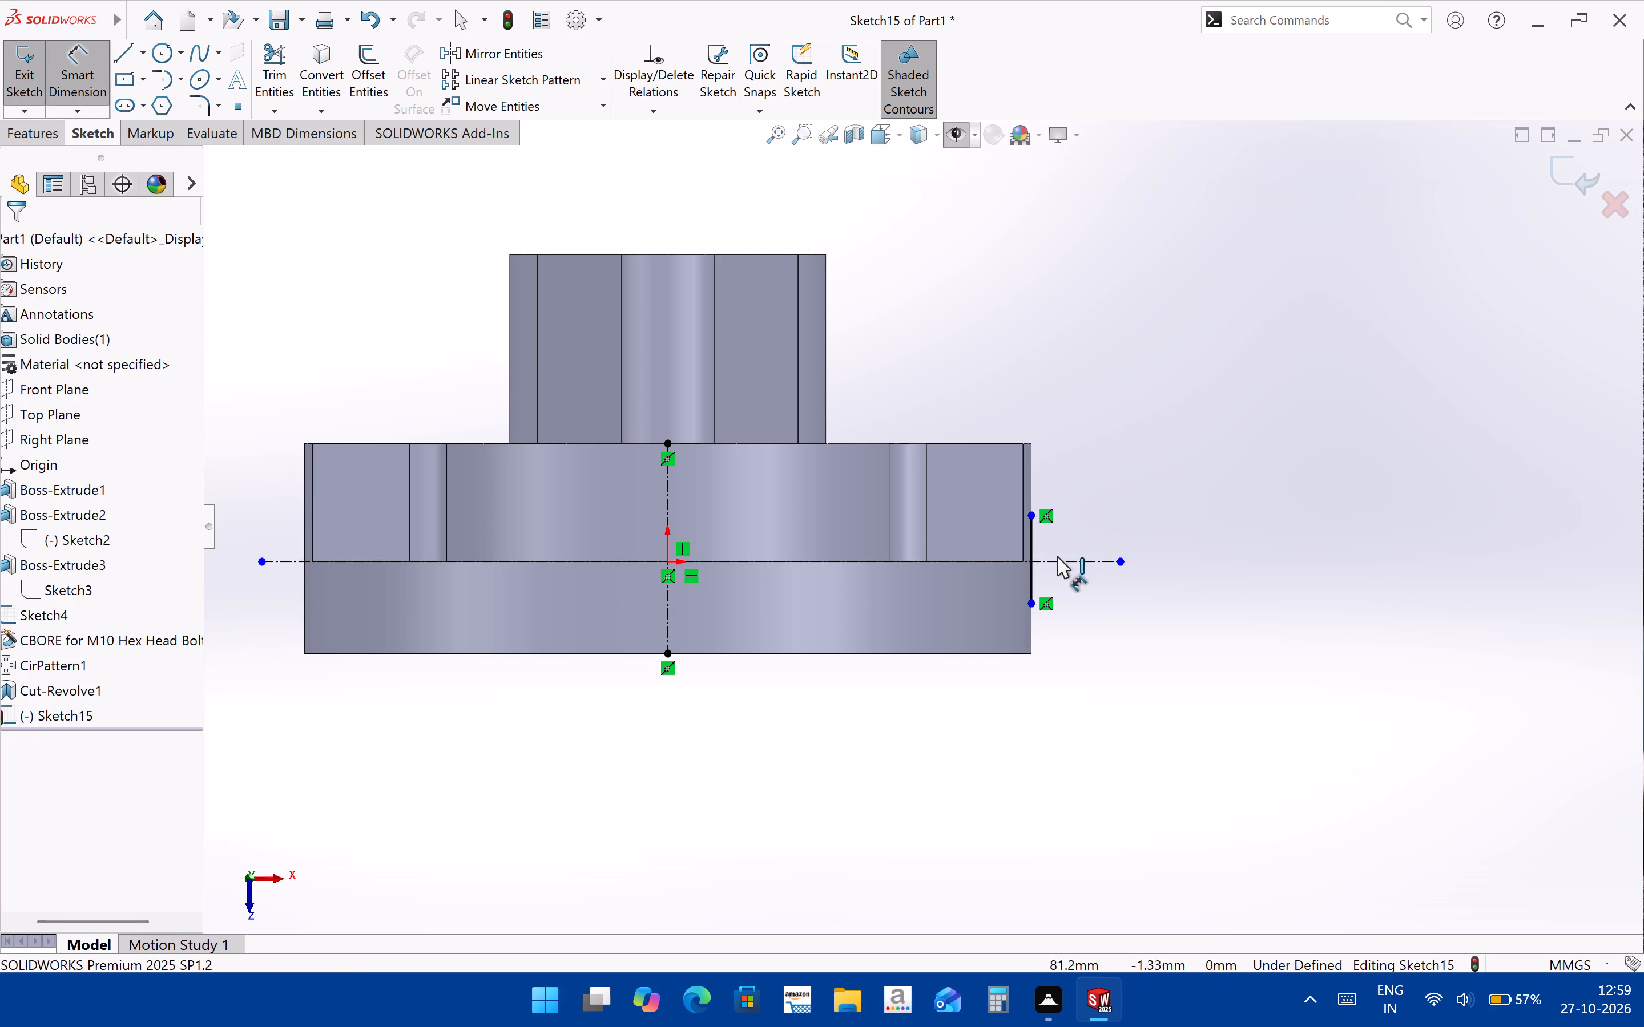
click(1034, 574)
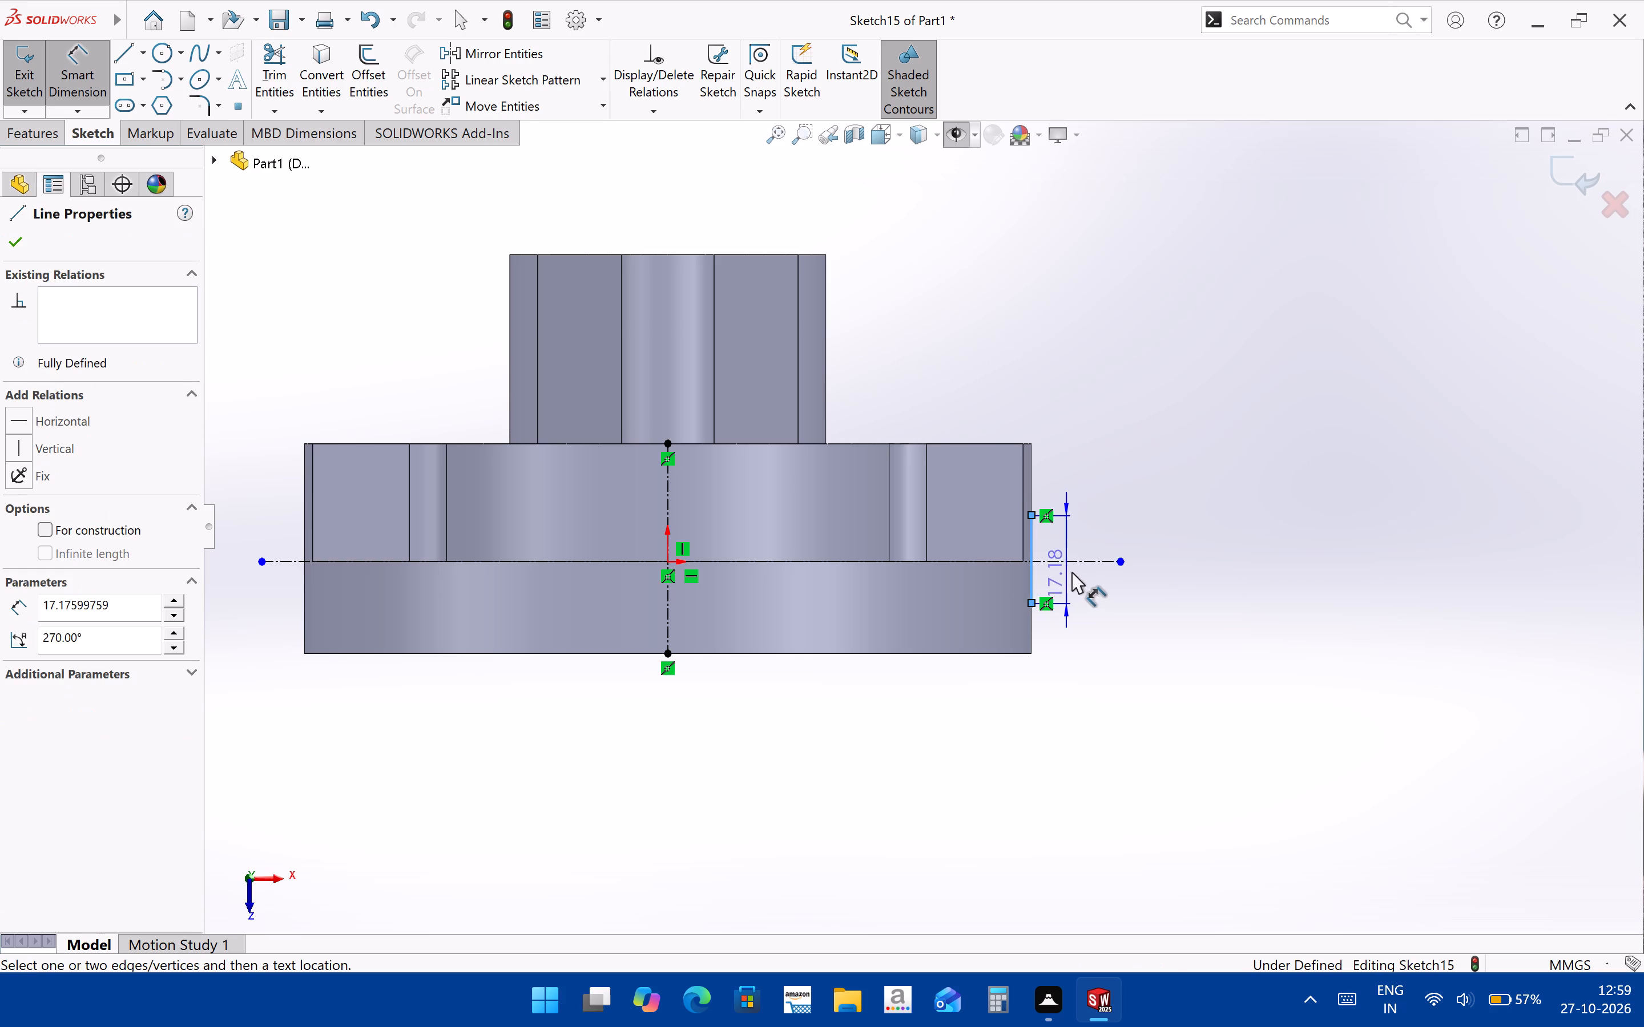
click(1074, 571)
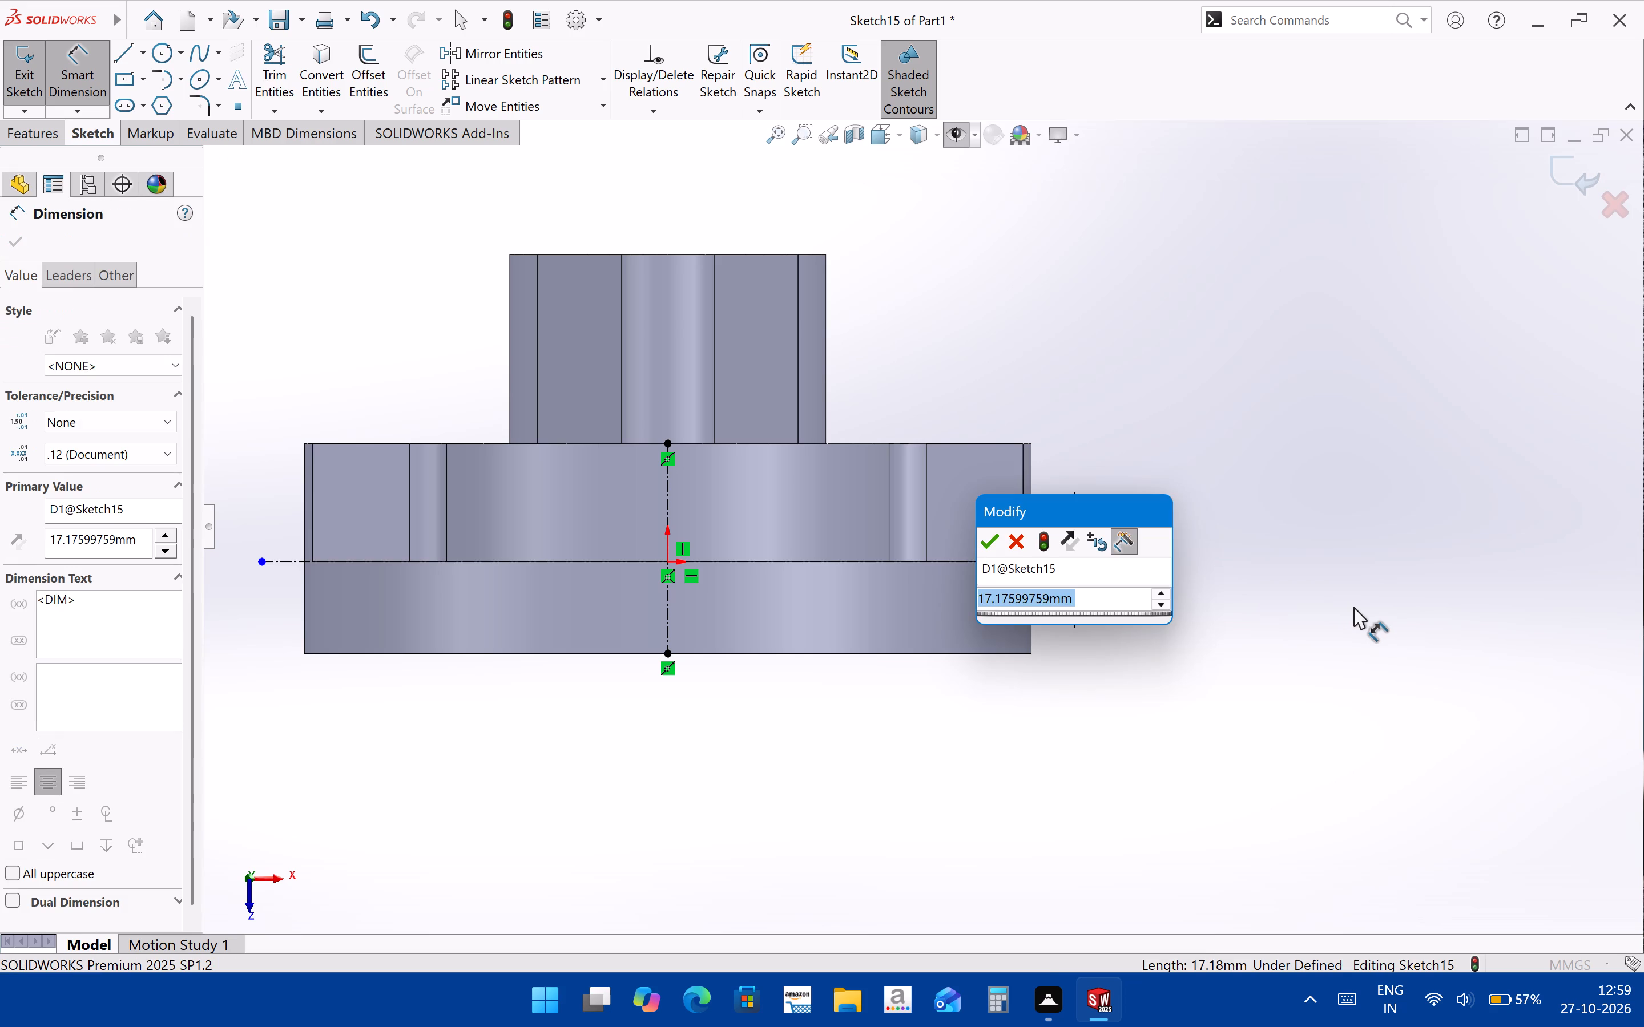
text(20)
key(Return)
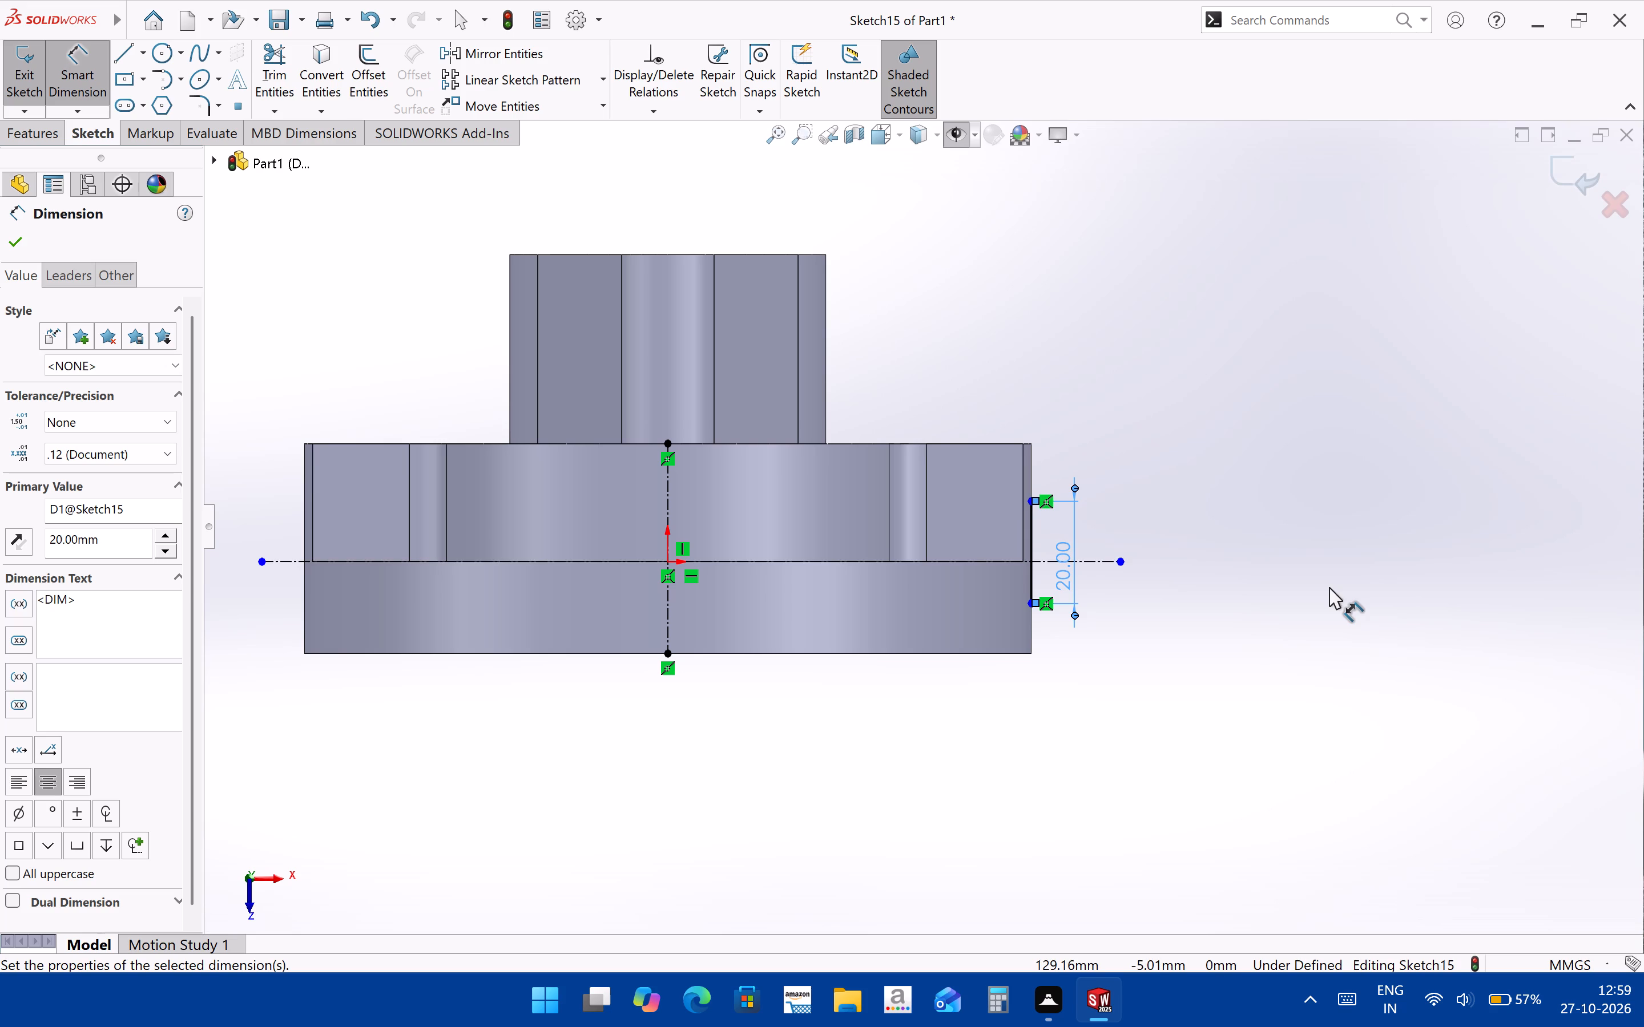
Dimension the short vertical line's lower endpoint 10 mm from the horizontal centerline.
scroll(817, 599, up, 1)
middle_click(816, 599)
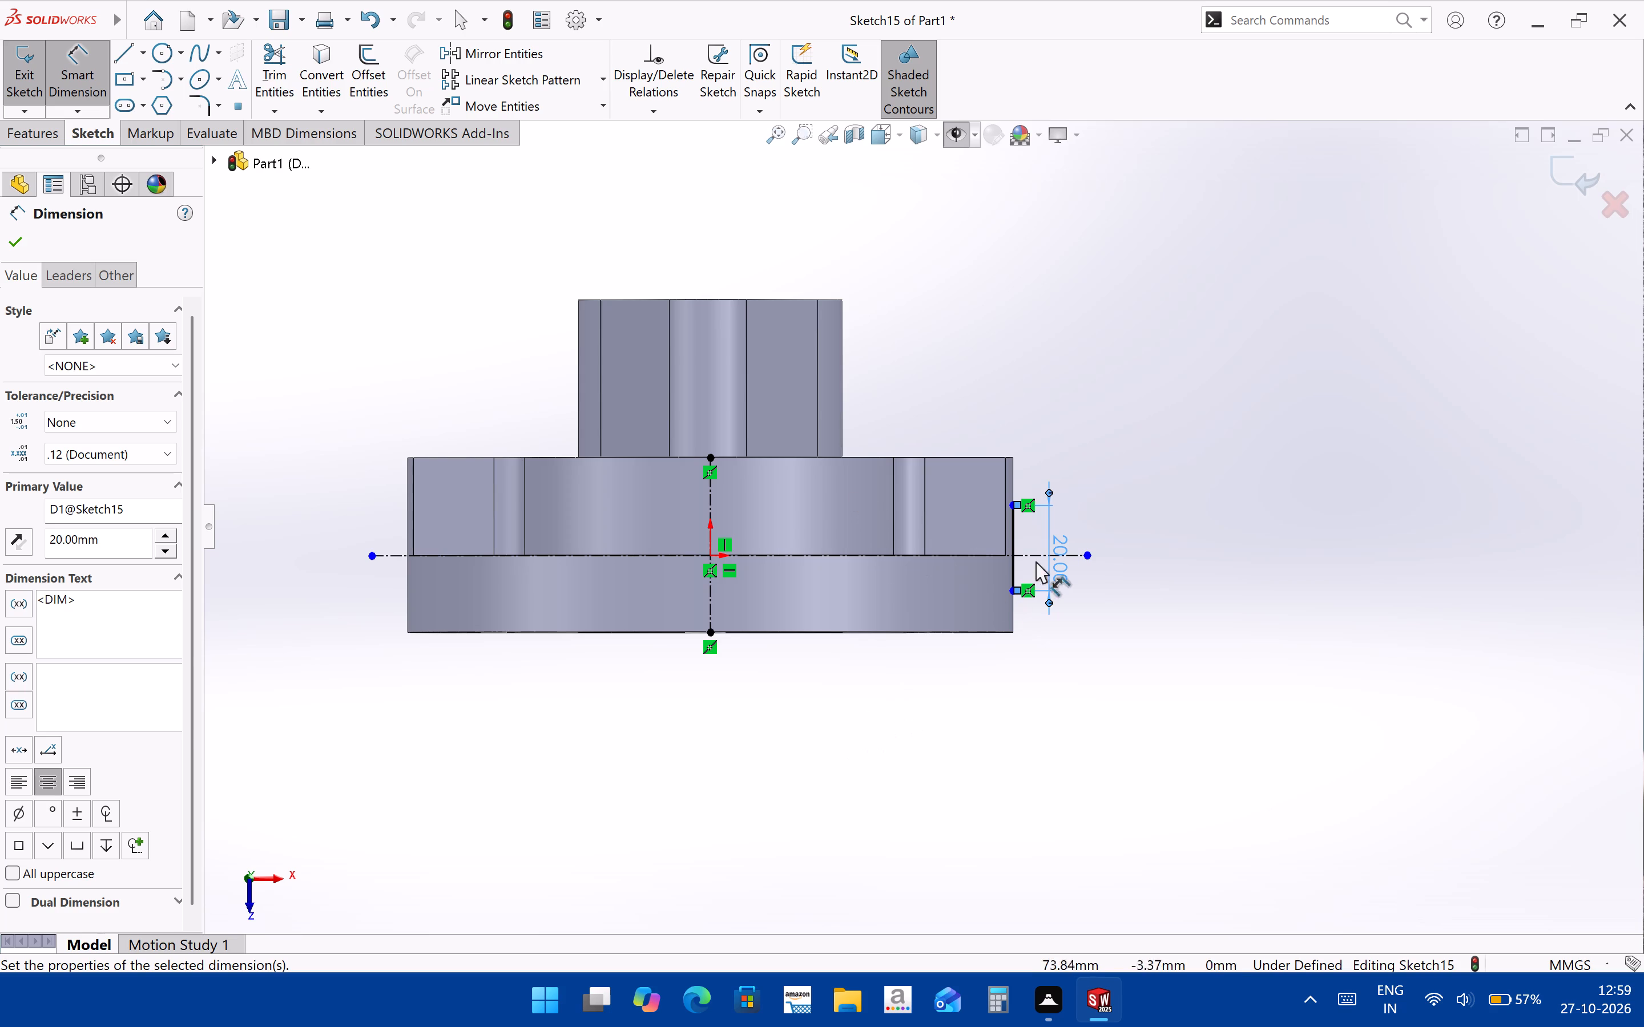
scroll(1018, 564, down, 4)
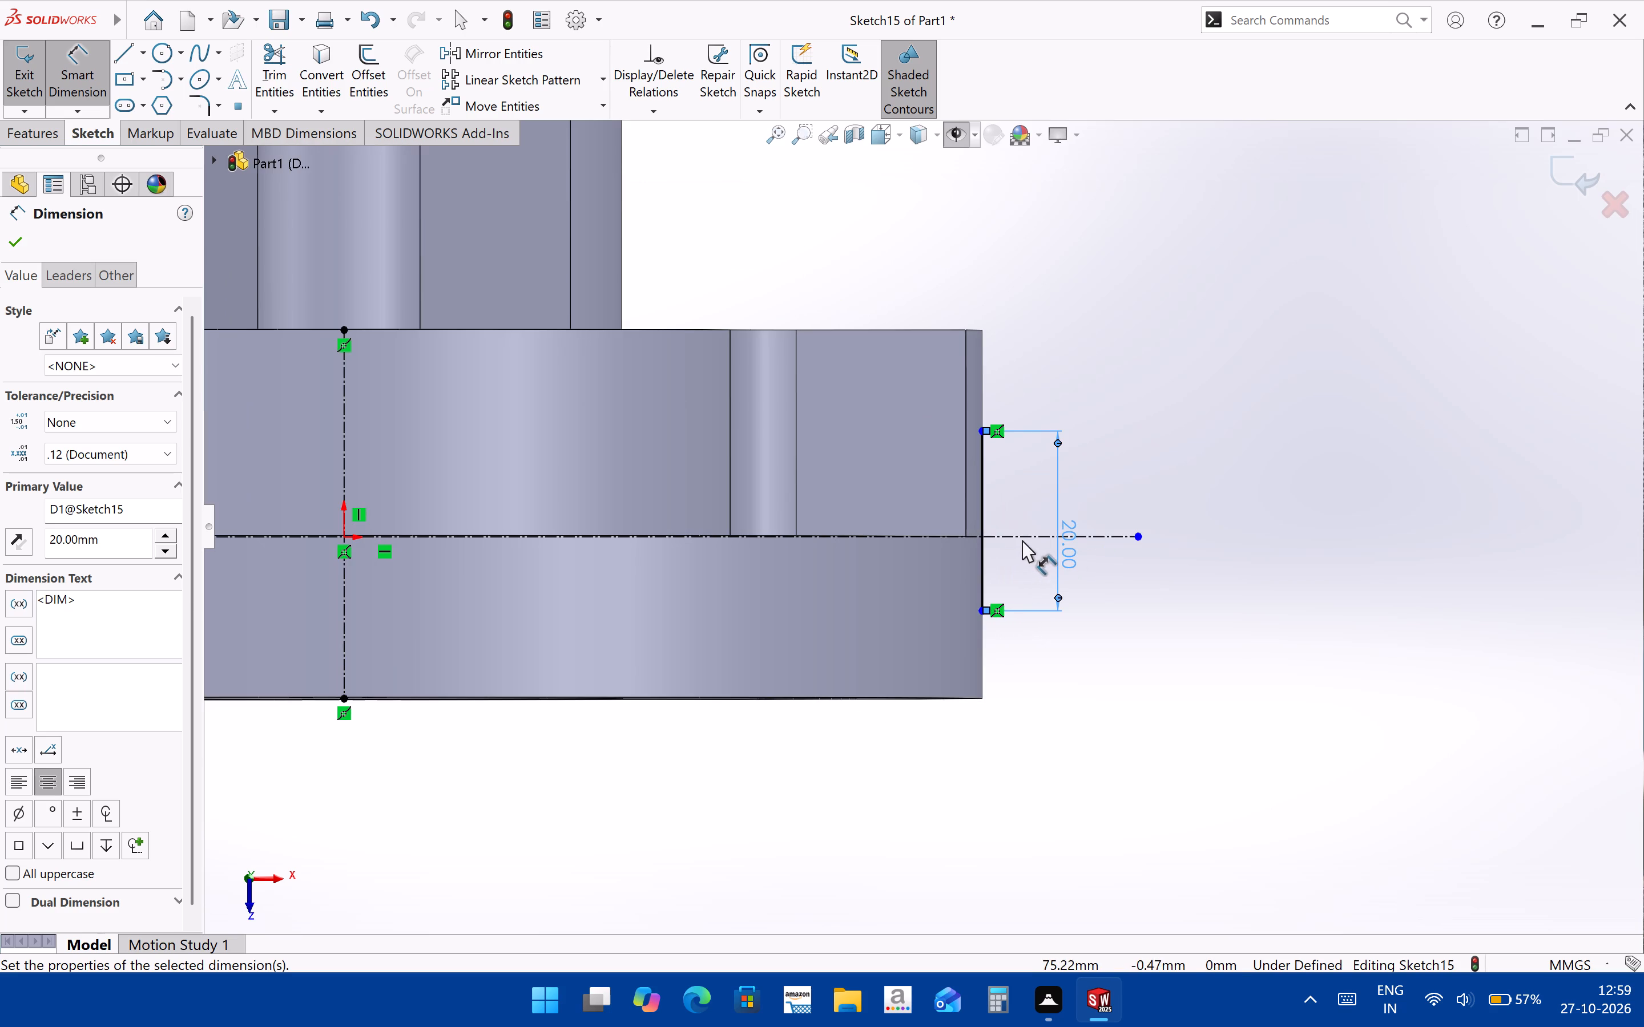
click(1026, 537)
ctrl+click(984, 609)
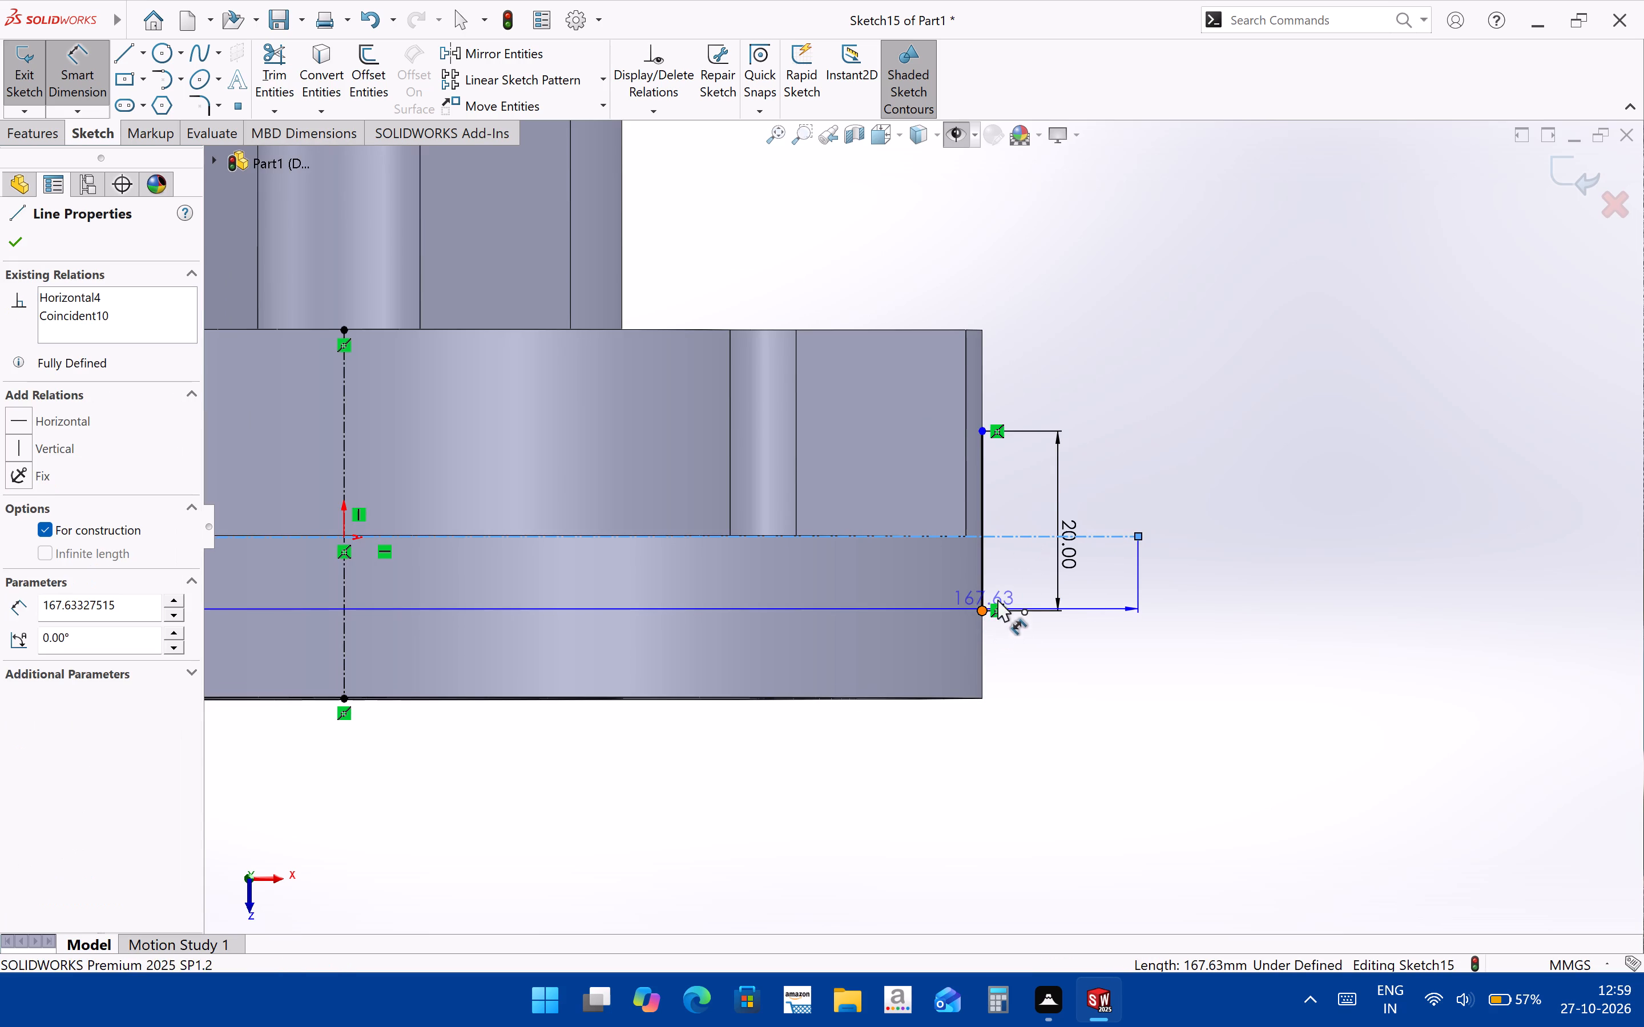
click(1122, 582)
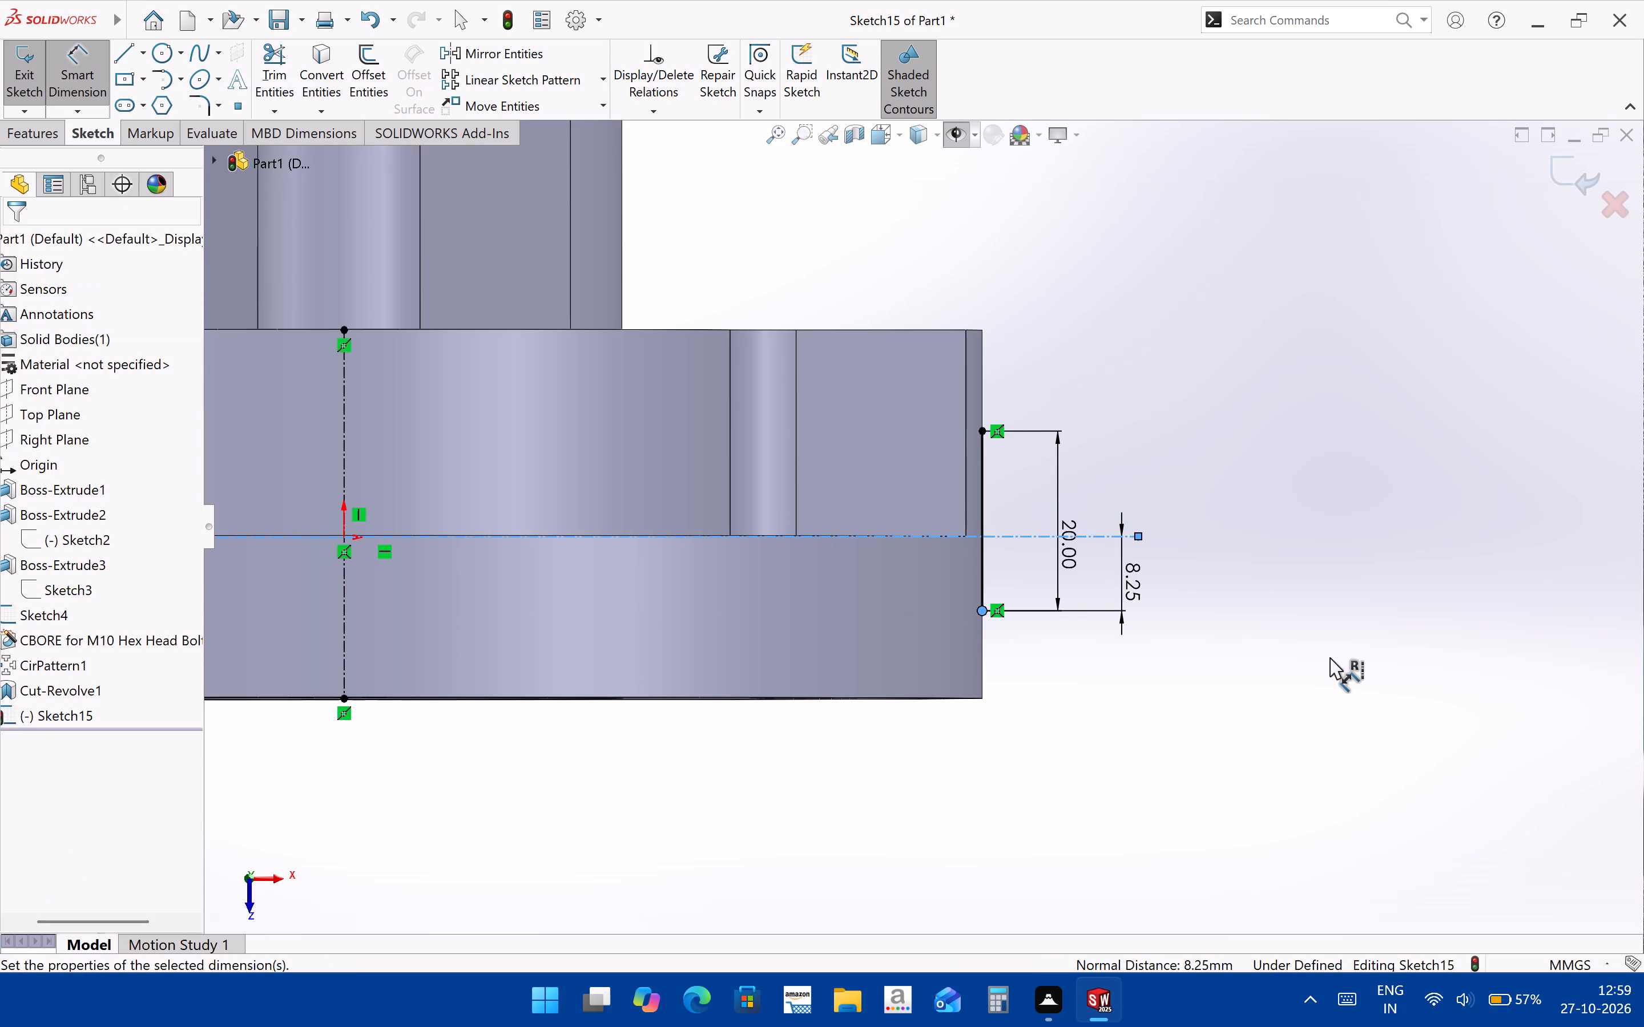
text(10)
key(Return)
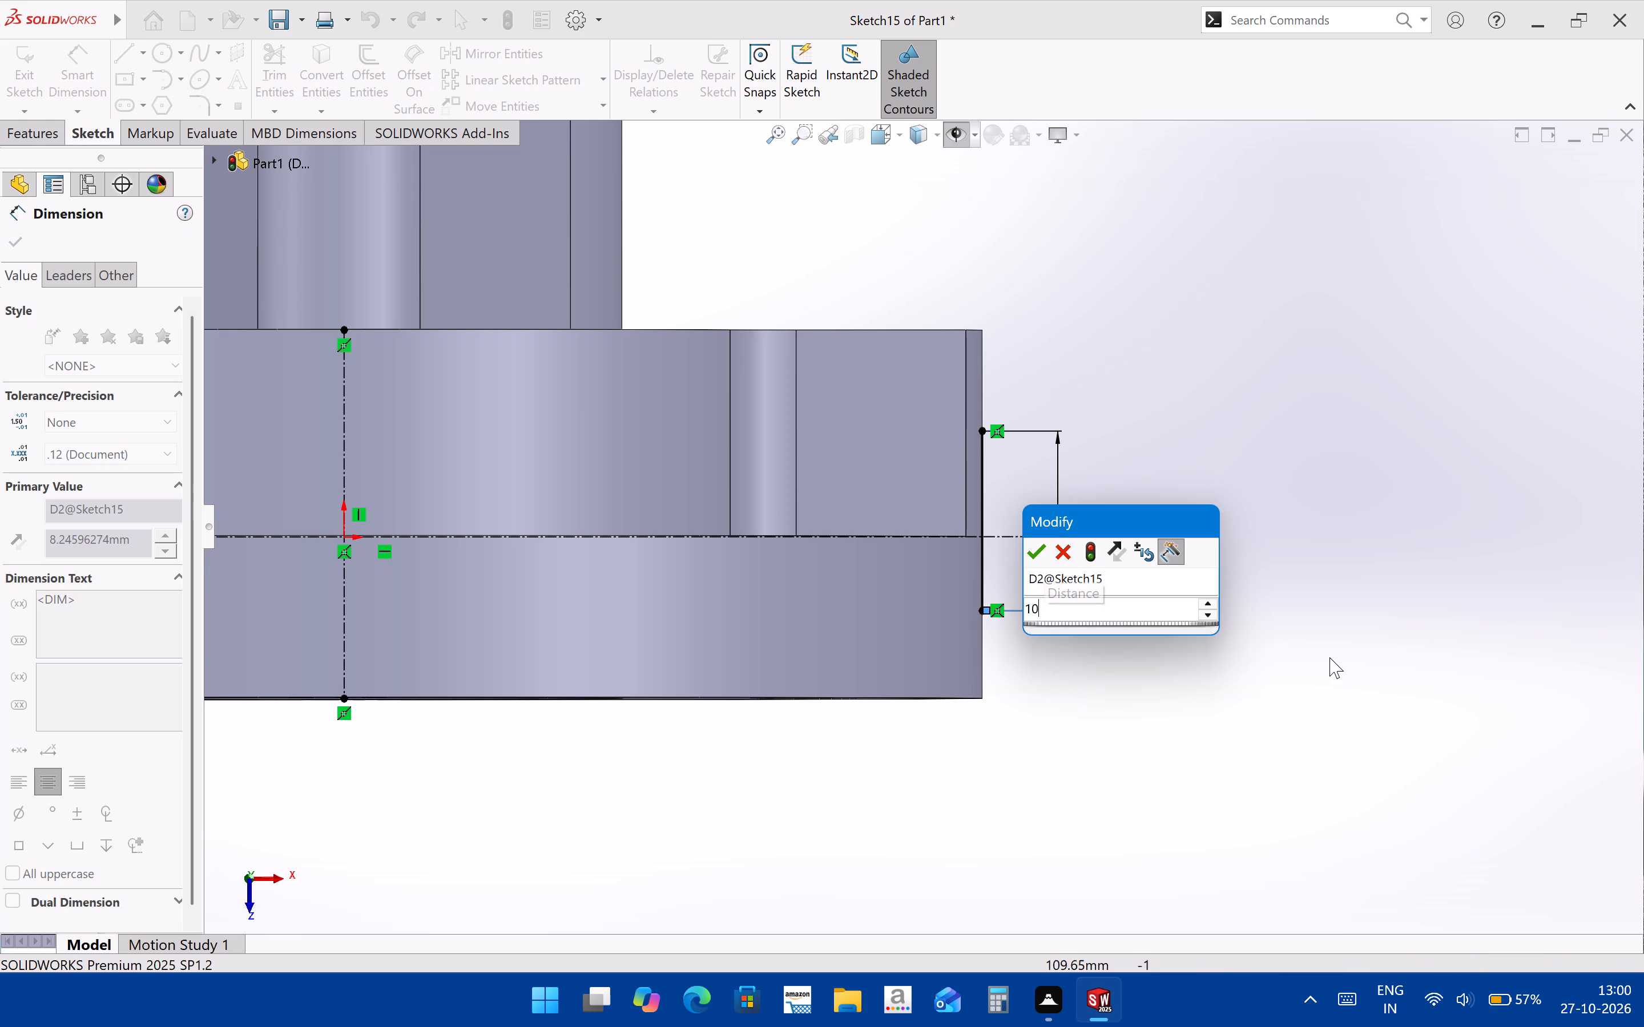
scroll(1030, 647, up, 1)
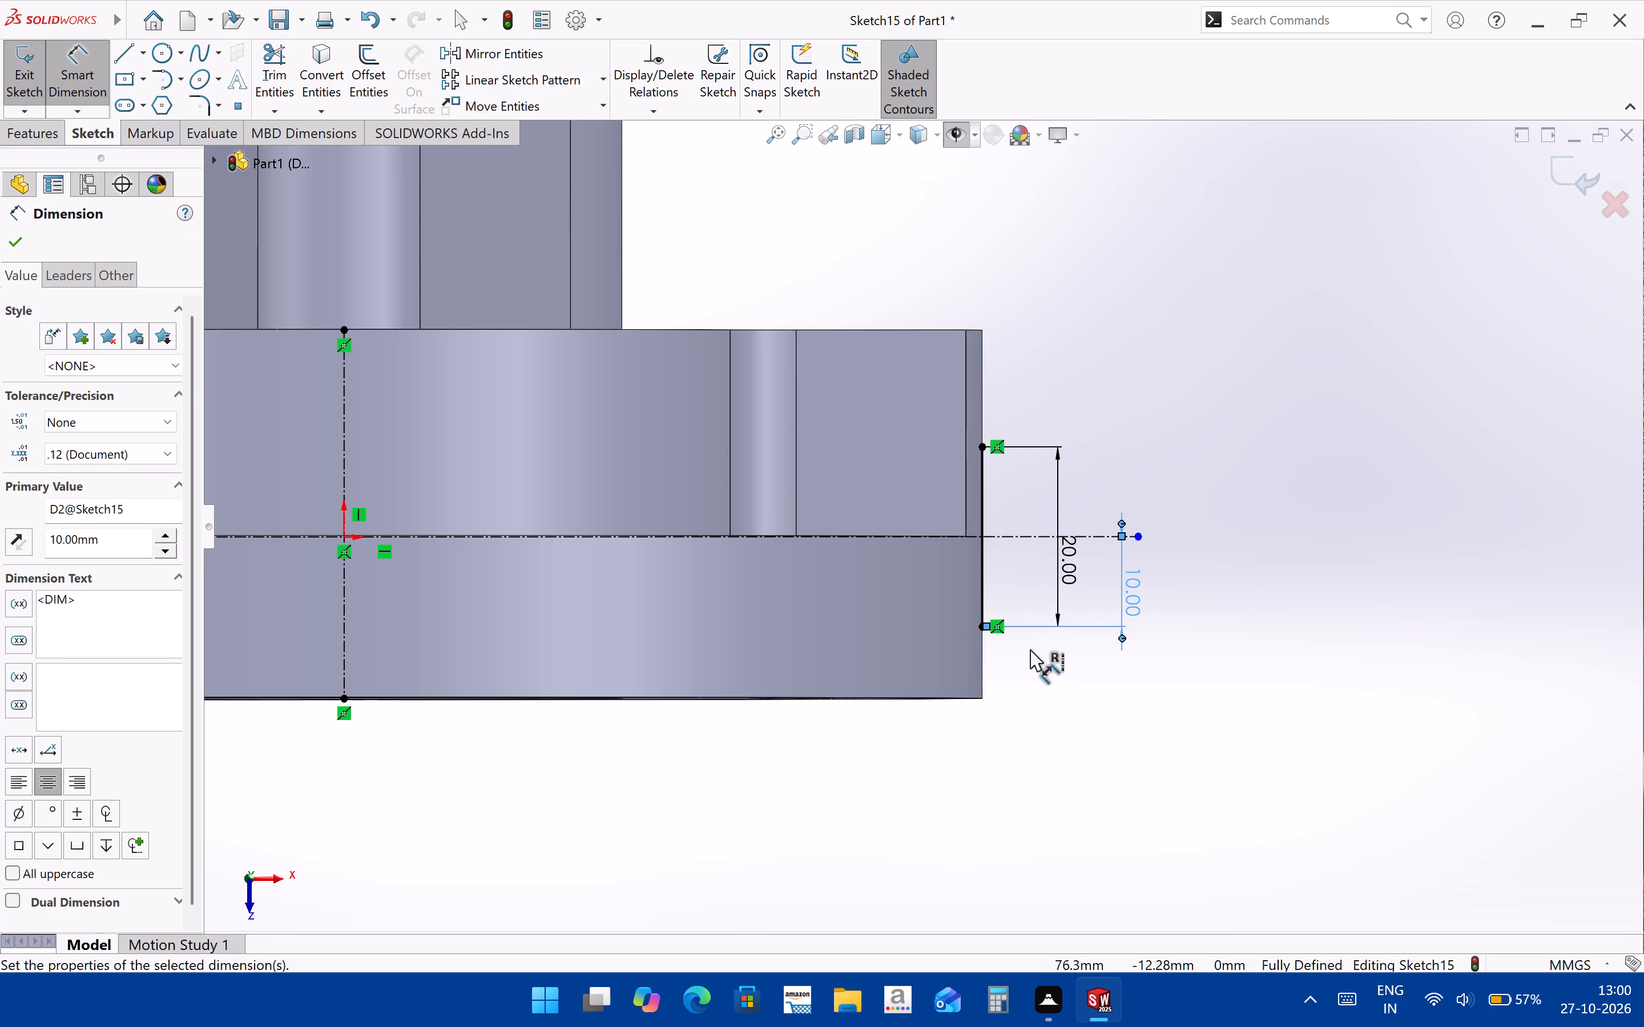
scroll(1030, 649, up, 3)
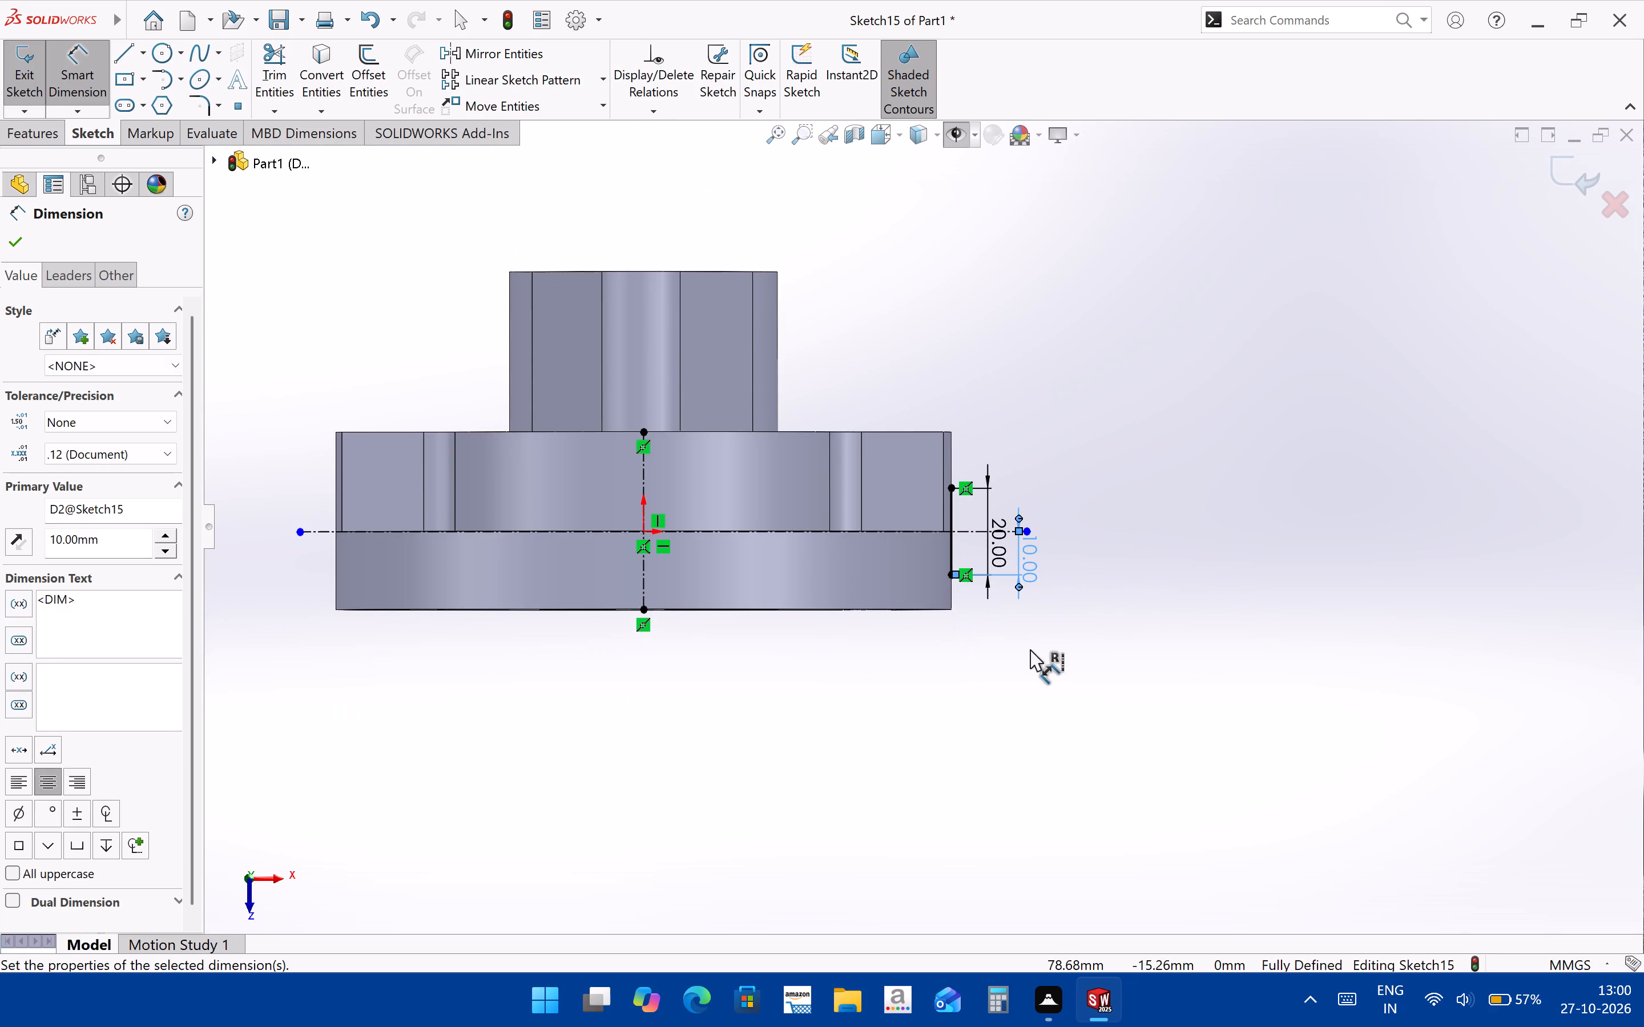
click(1034, 636)
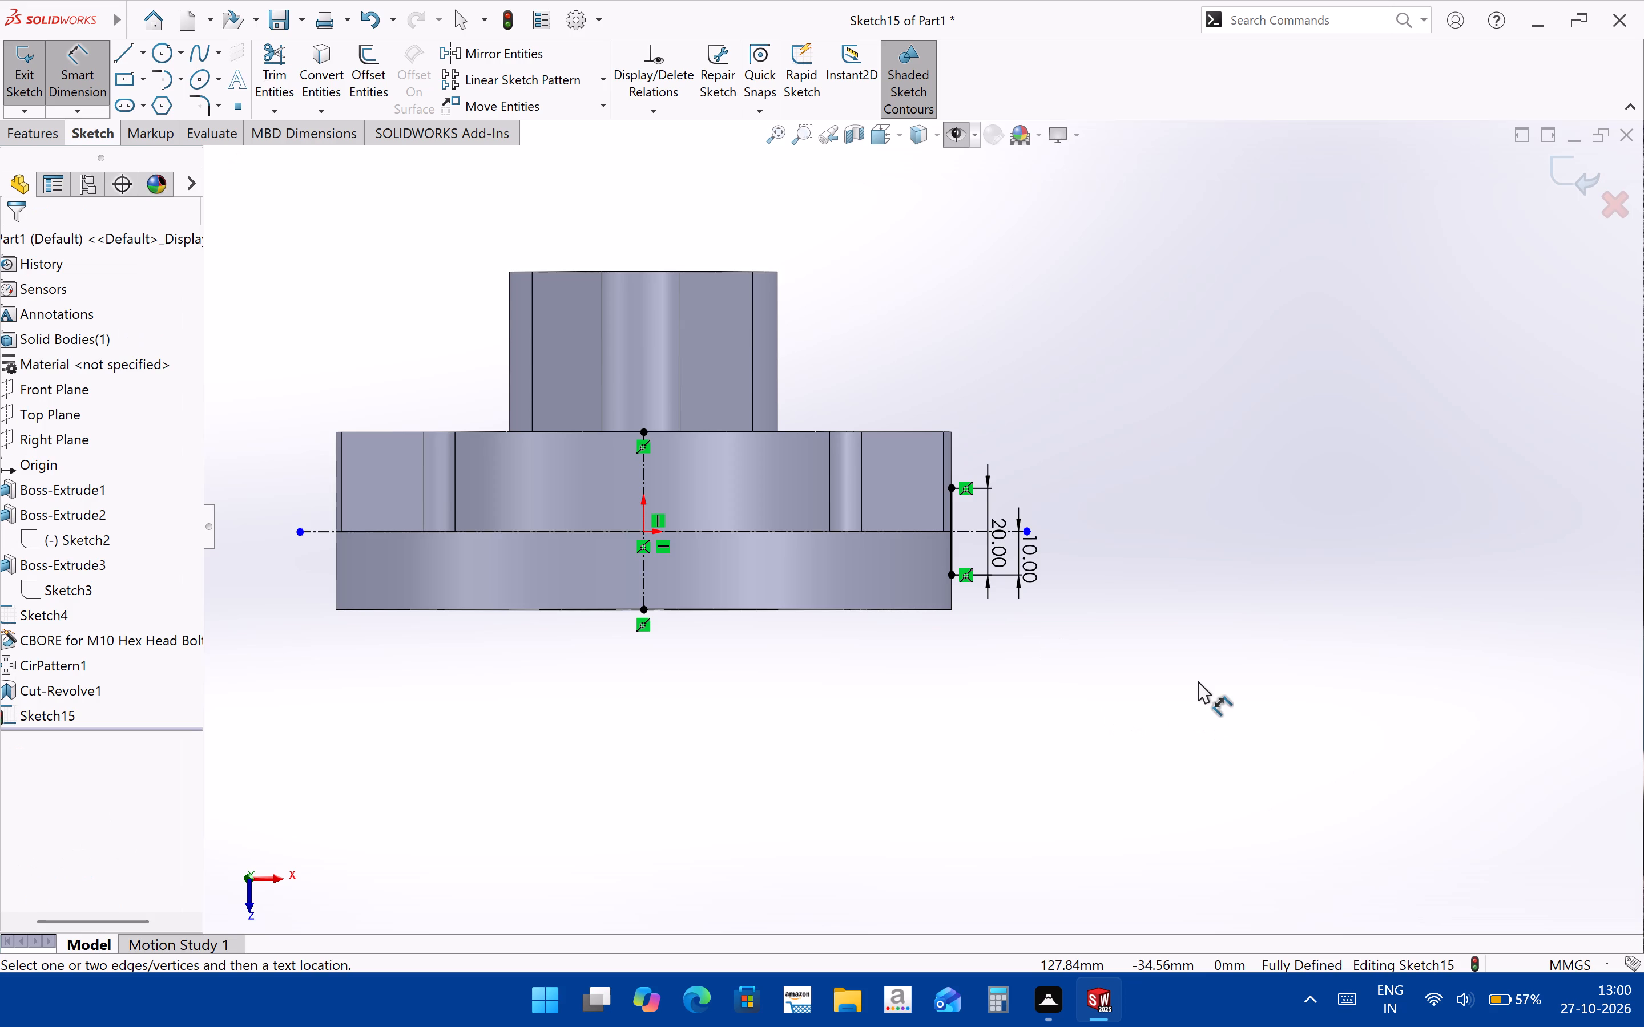
Offset the 20 mm edge line 4 mm inward into the flange.
click(114, 48)
scroll(962, 491, down, 2)
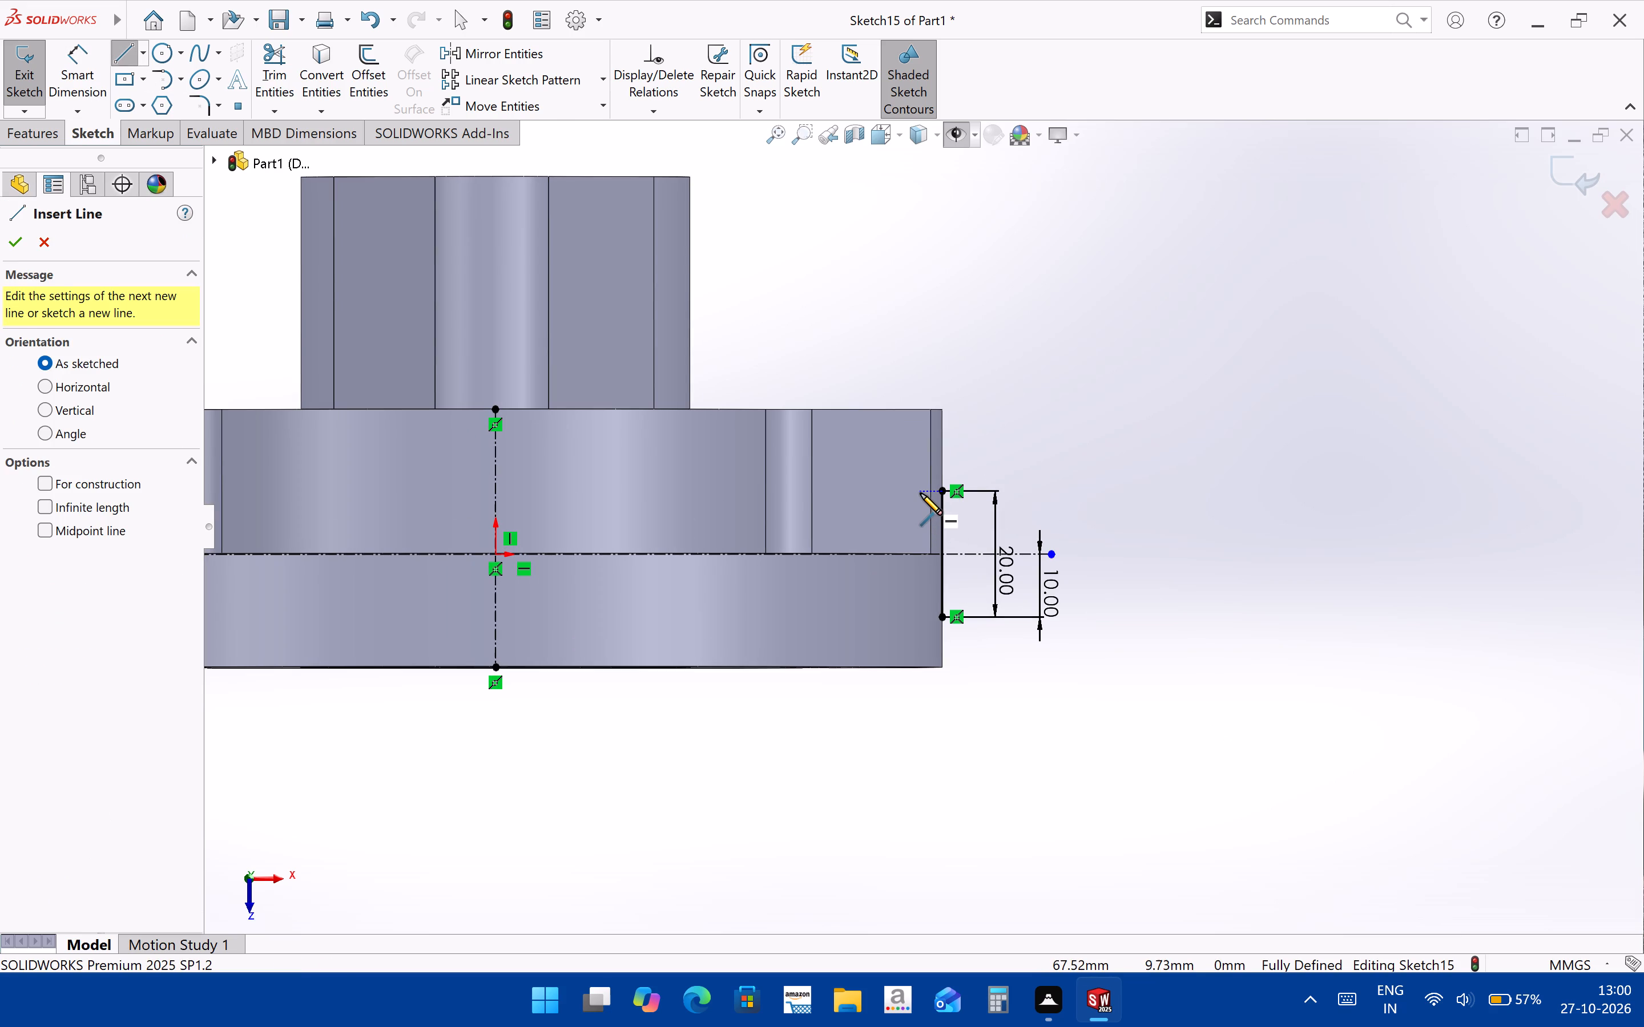
click(350, 58)
click(944, 577)
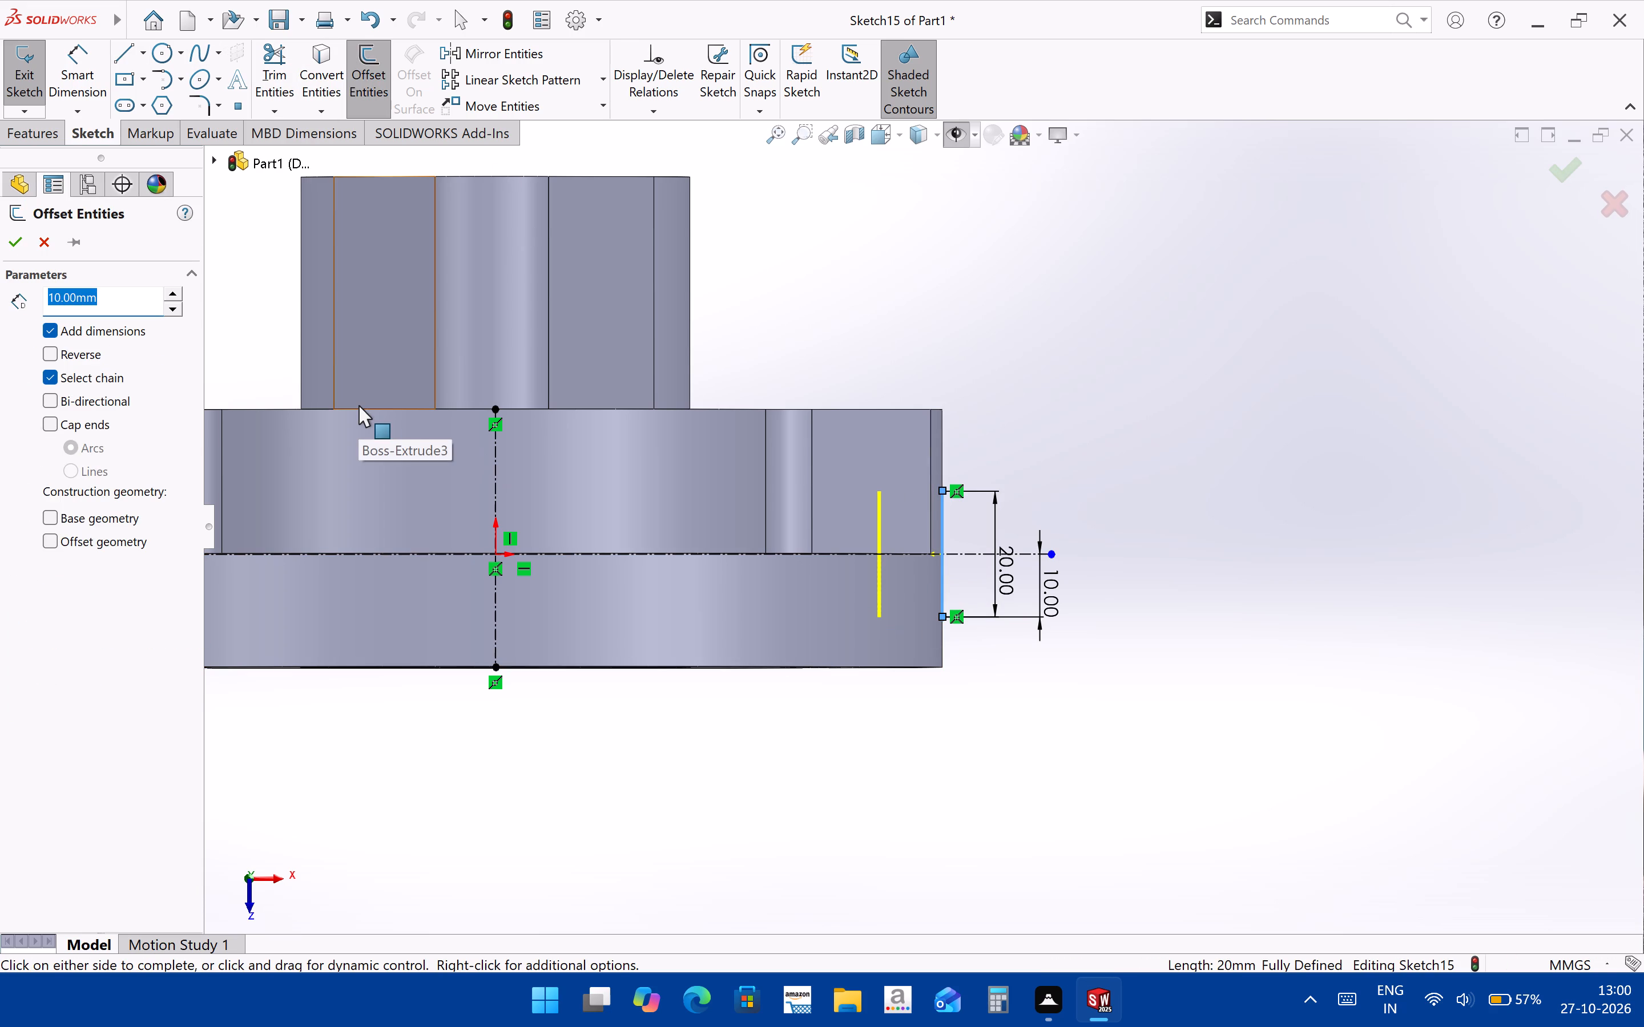
key(4)
key(Return)
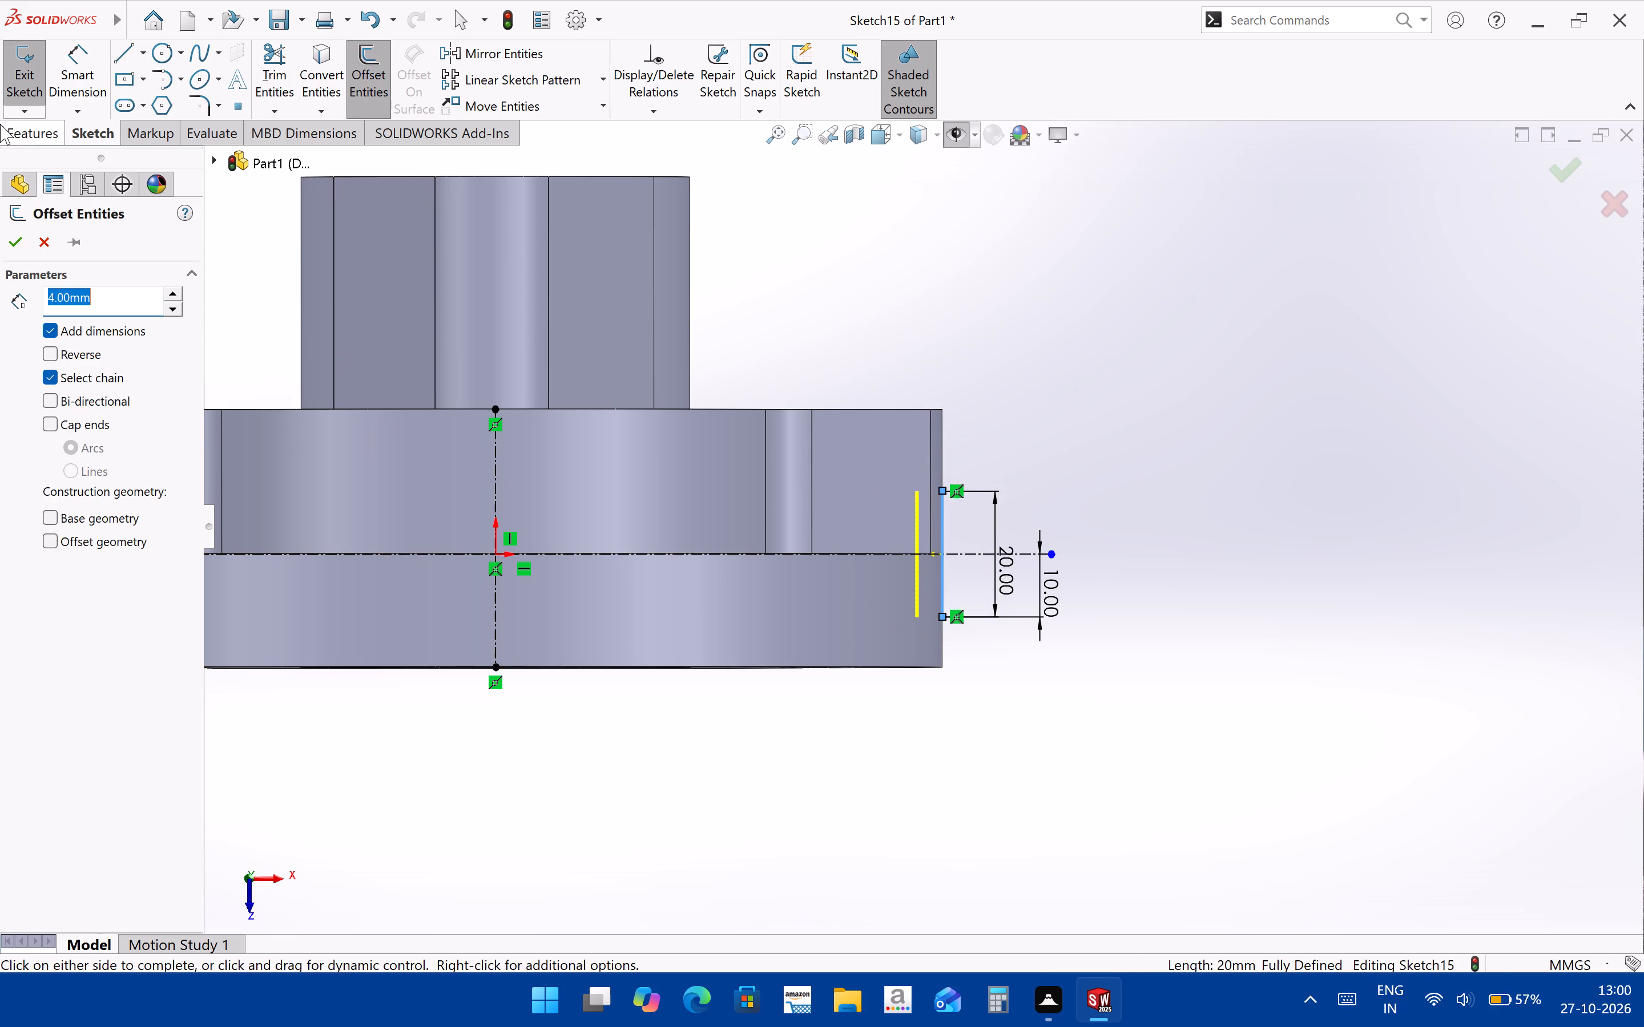
click(25, 231)
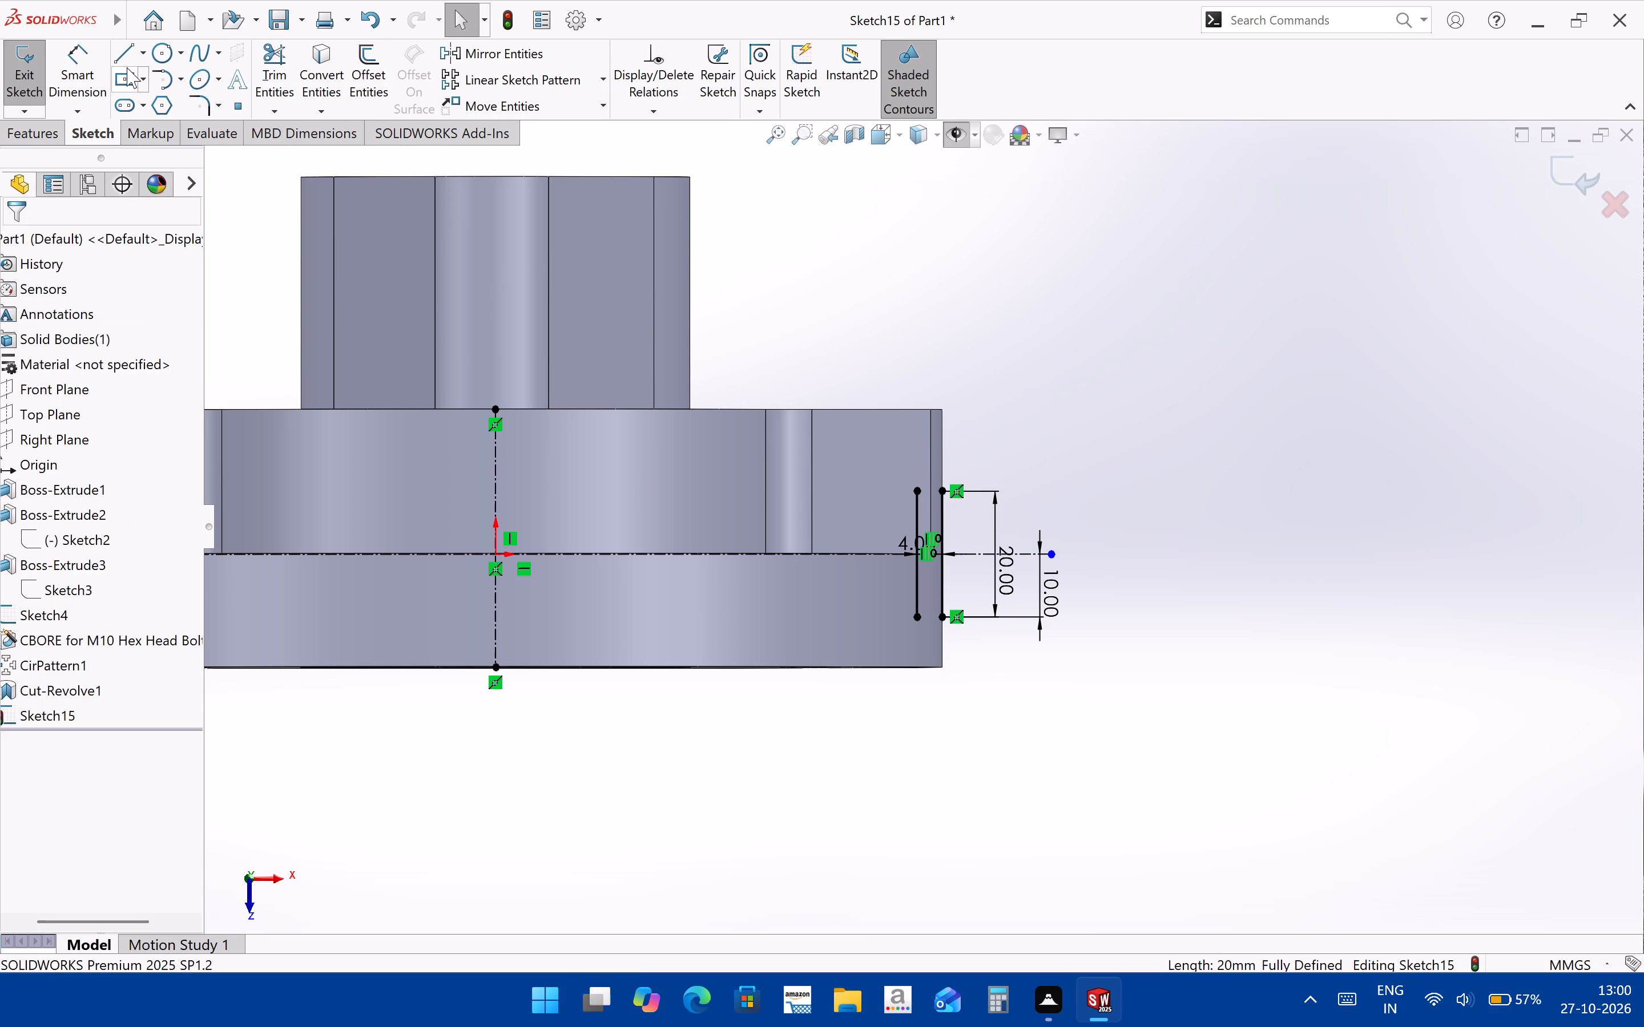
Connect the upper ends and the lower ends of the two parallel vertical lines with horizontal lines, closing the narrow rectangle.
click(125, 59)
click(916, 493)
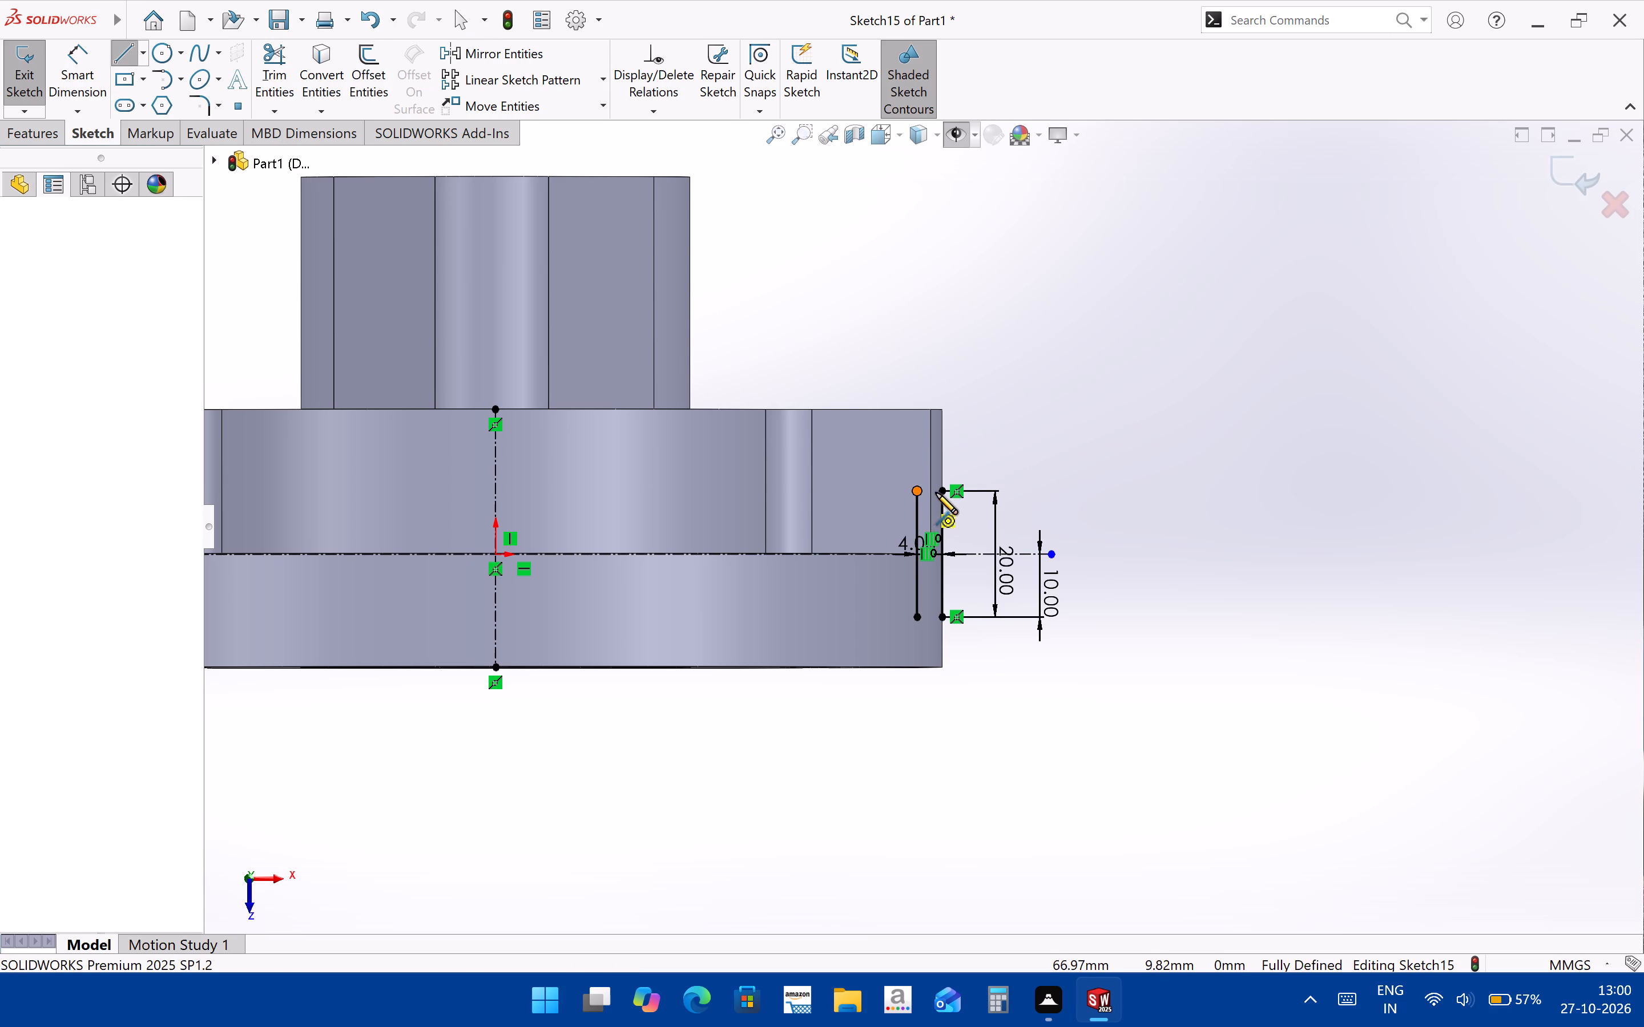
click(945, 492)
key(Escape)
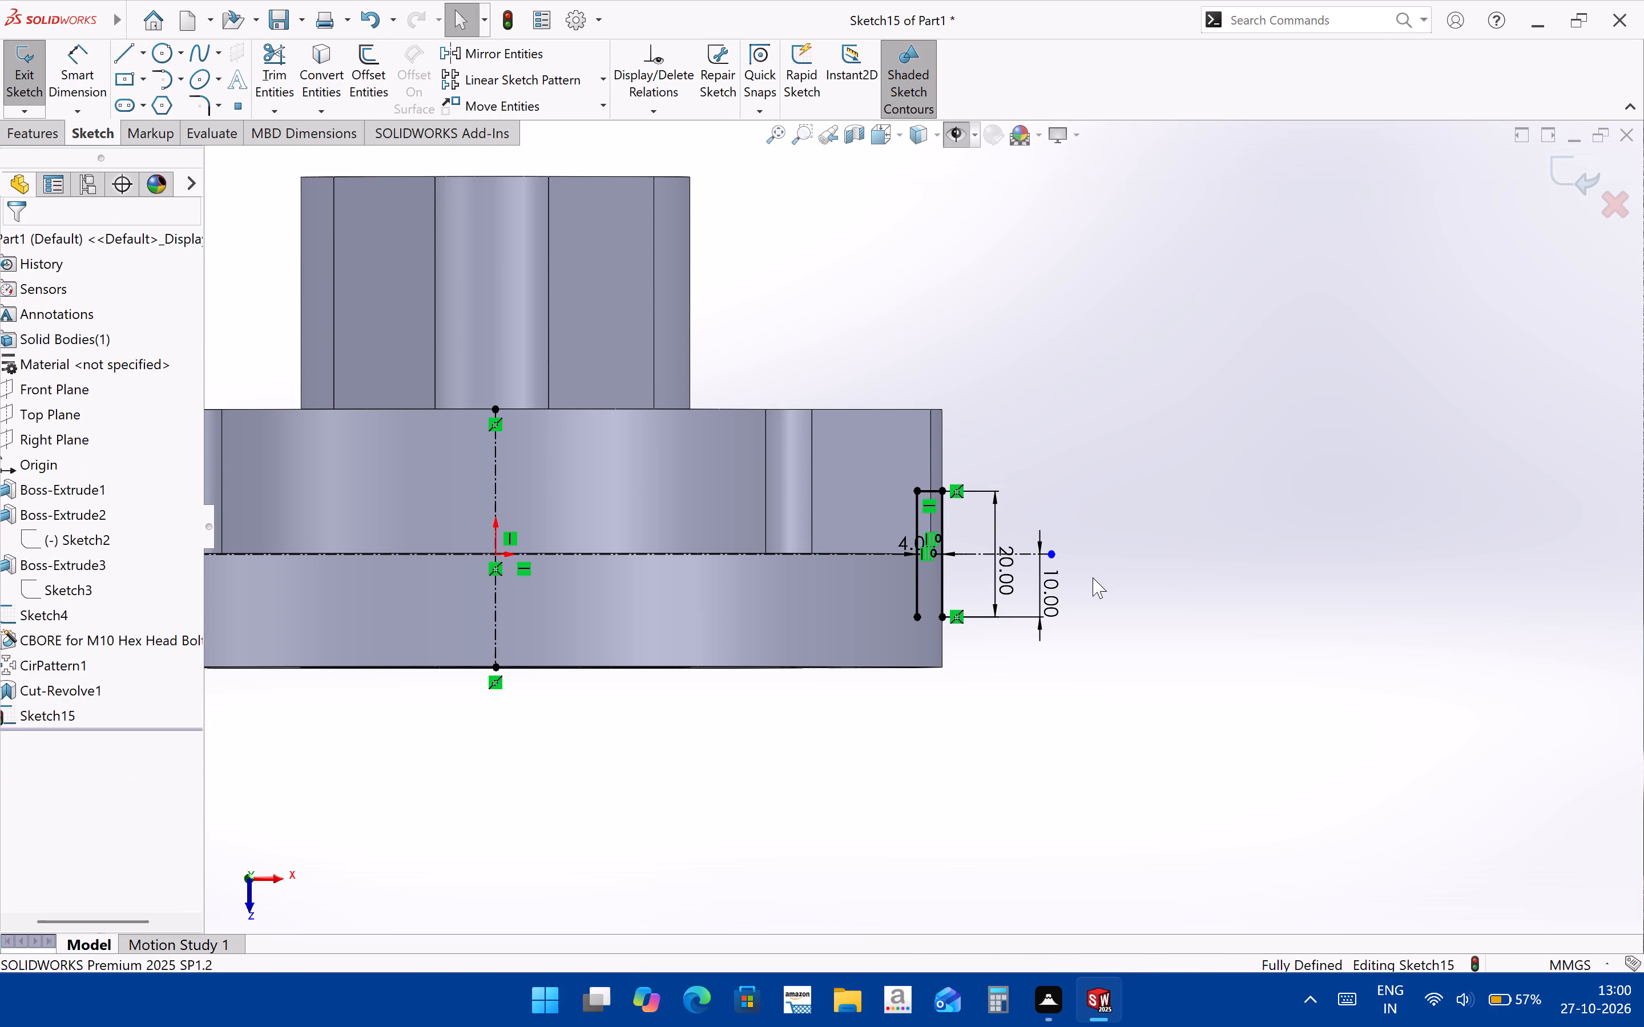
key(Return)
click(918, 616)
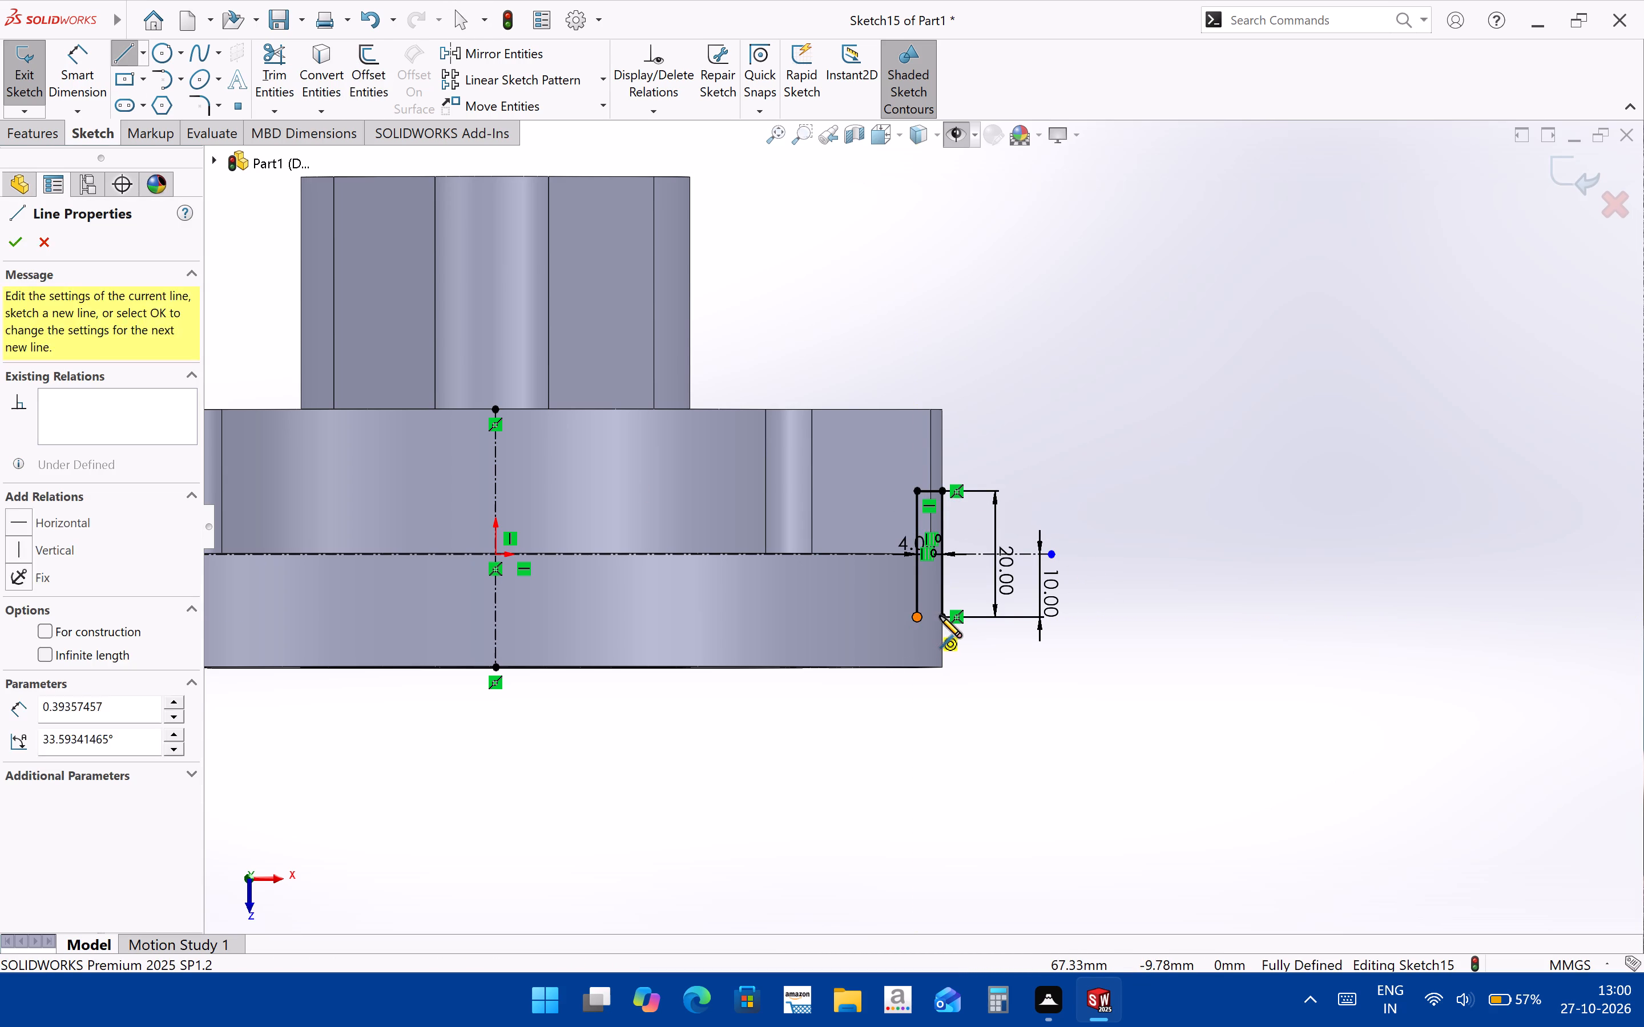
click(940, 616)
key(Escape)
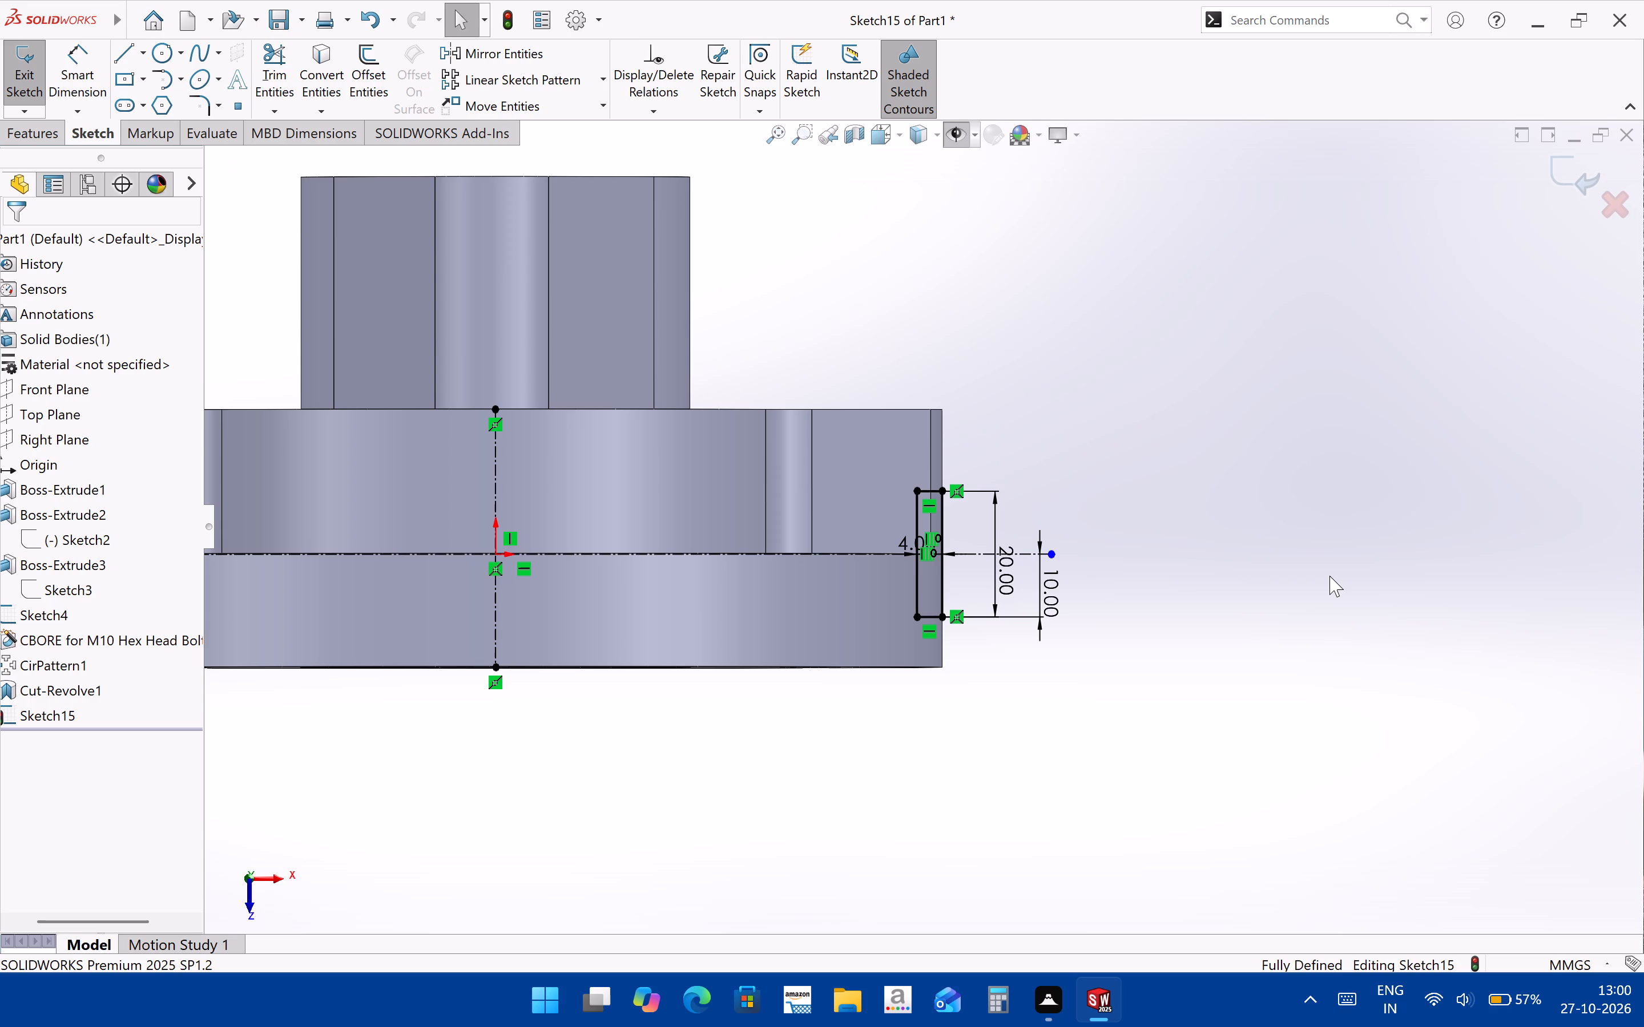
Sketch a center rectangle about 18 by 9 mm, centered on the horizontal centerline with its outer side on the offset line.
click(147, 81)
click(172, 128)
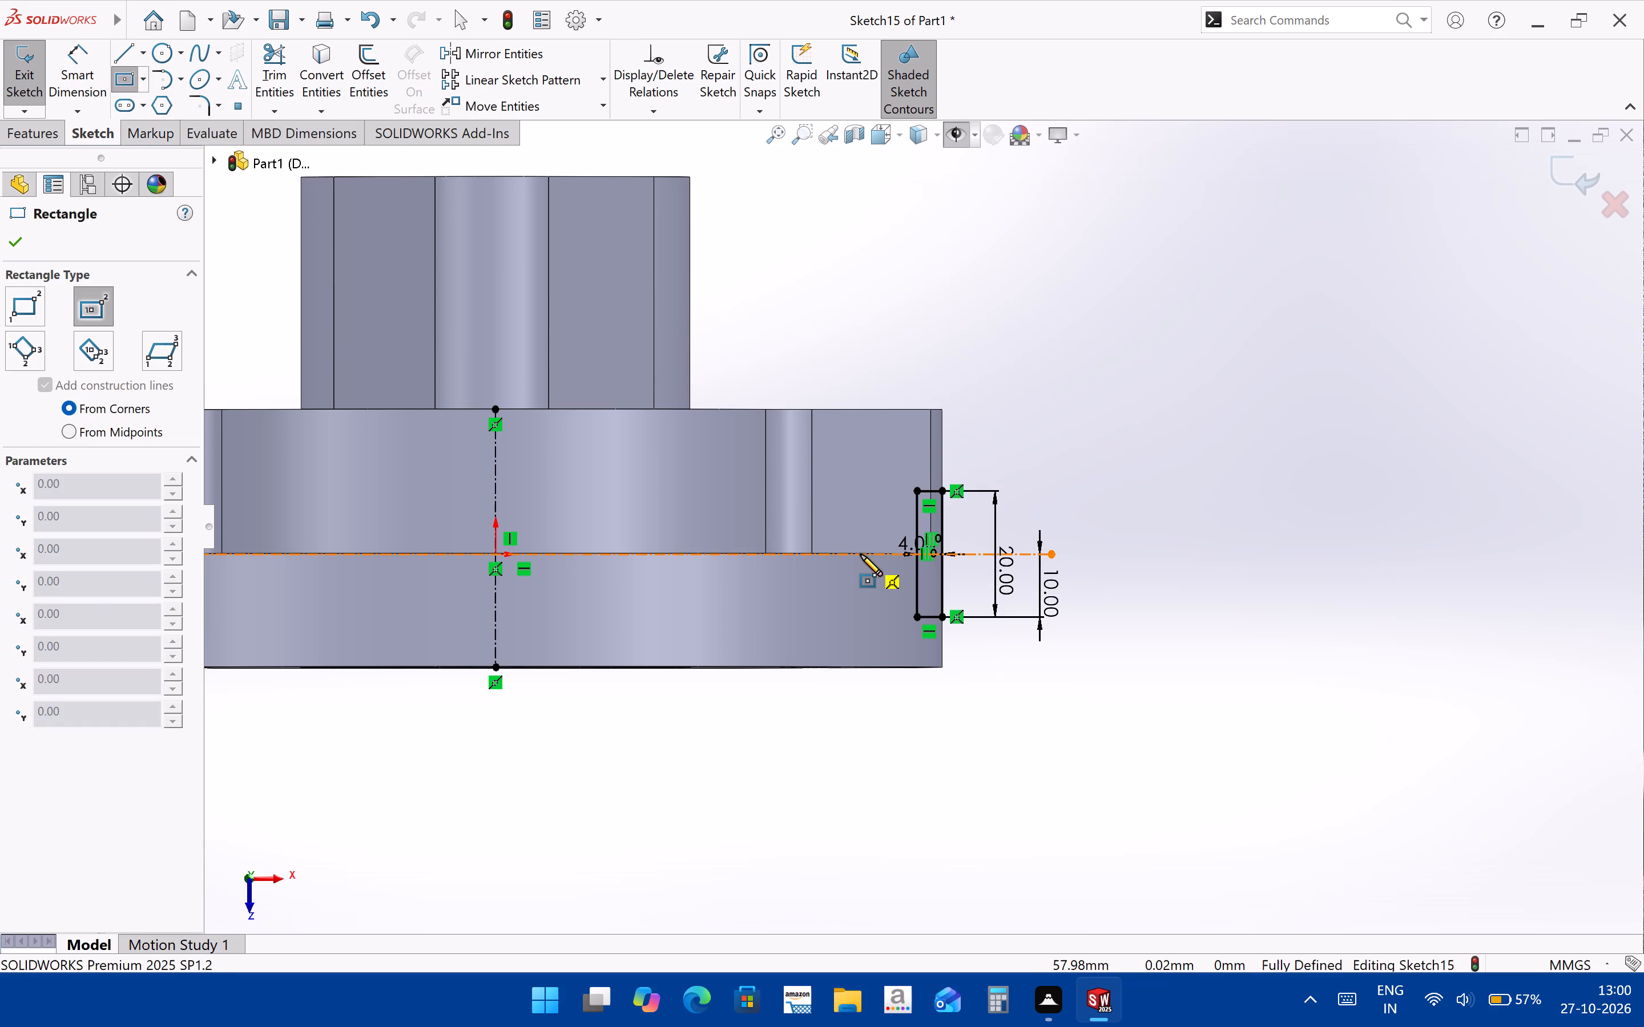
click(860, 554)
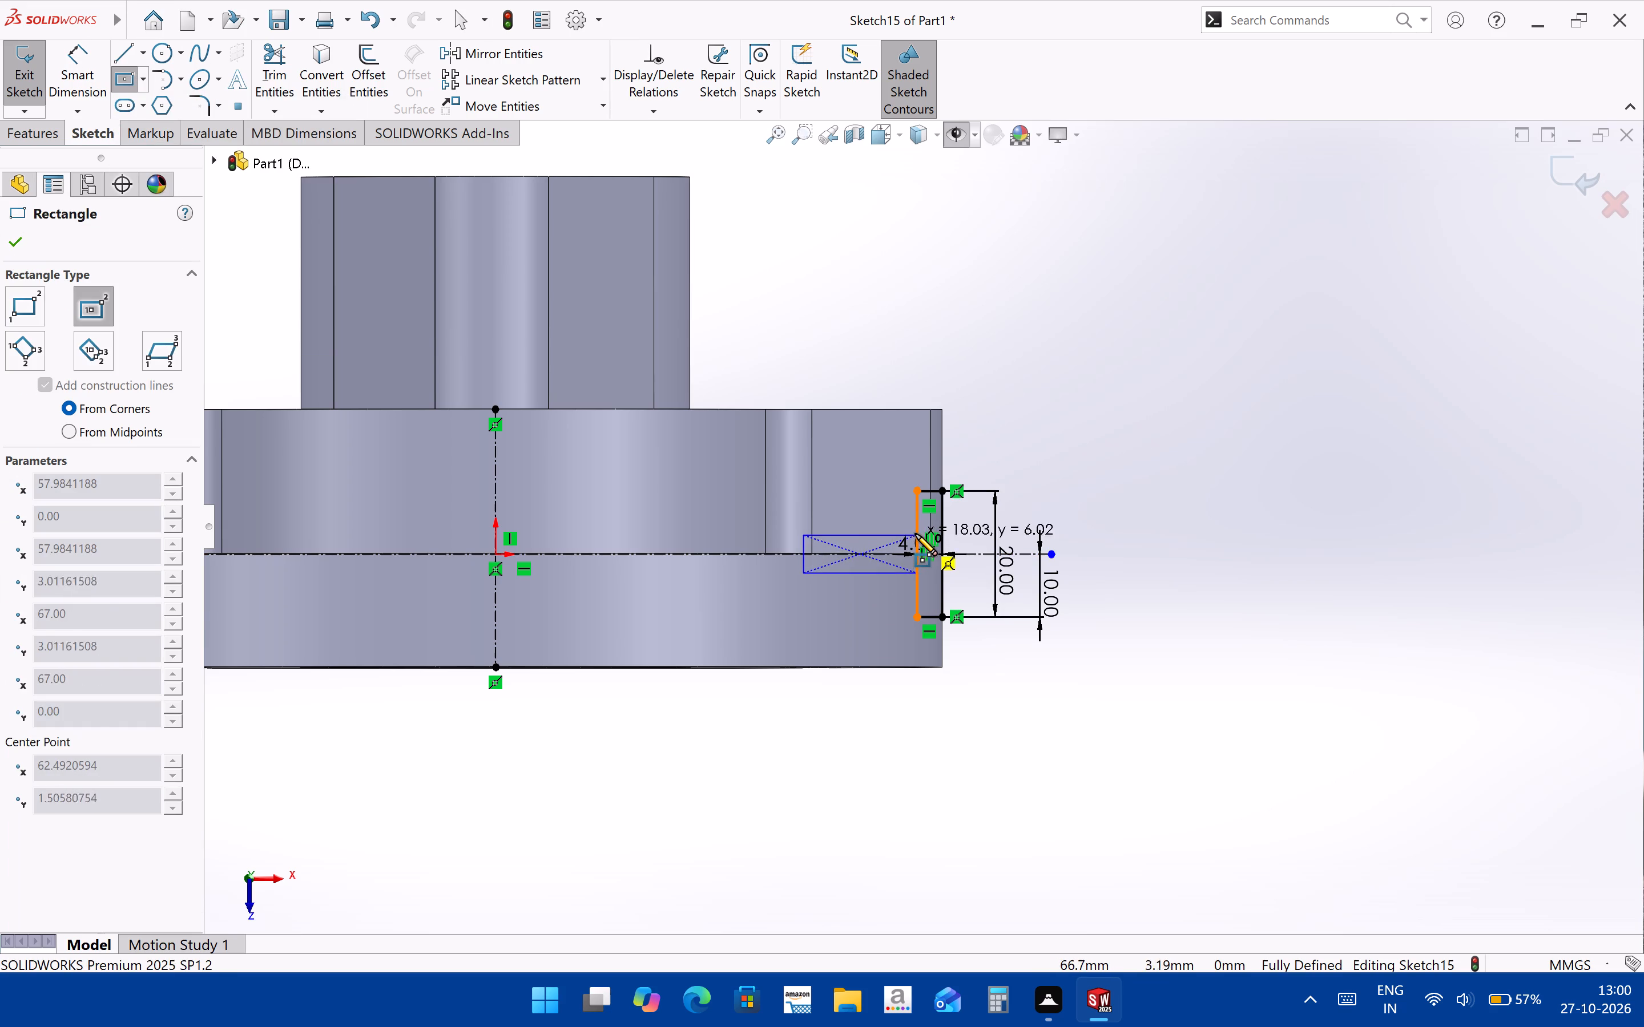
click(914, 527)
scroll(898, 573, down, 2)
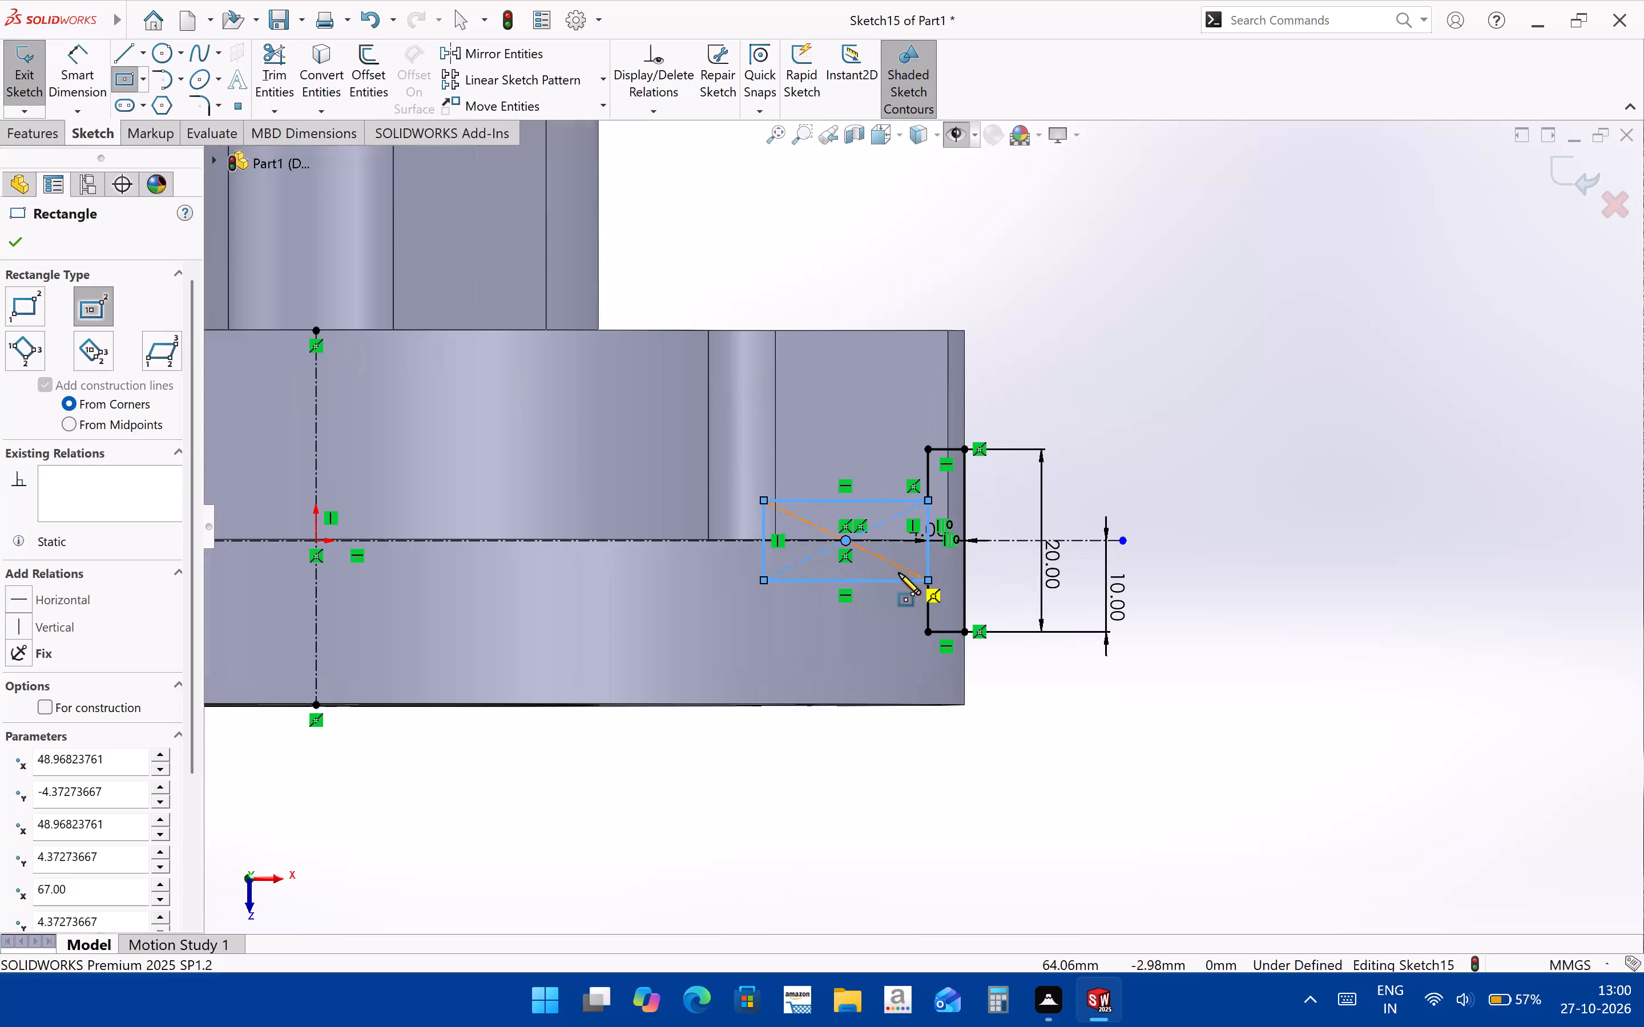
key(Escape)
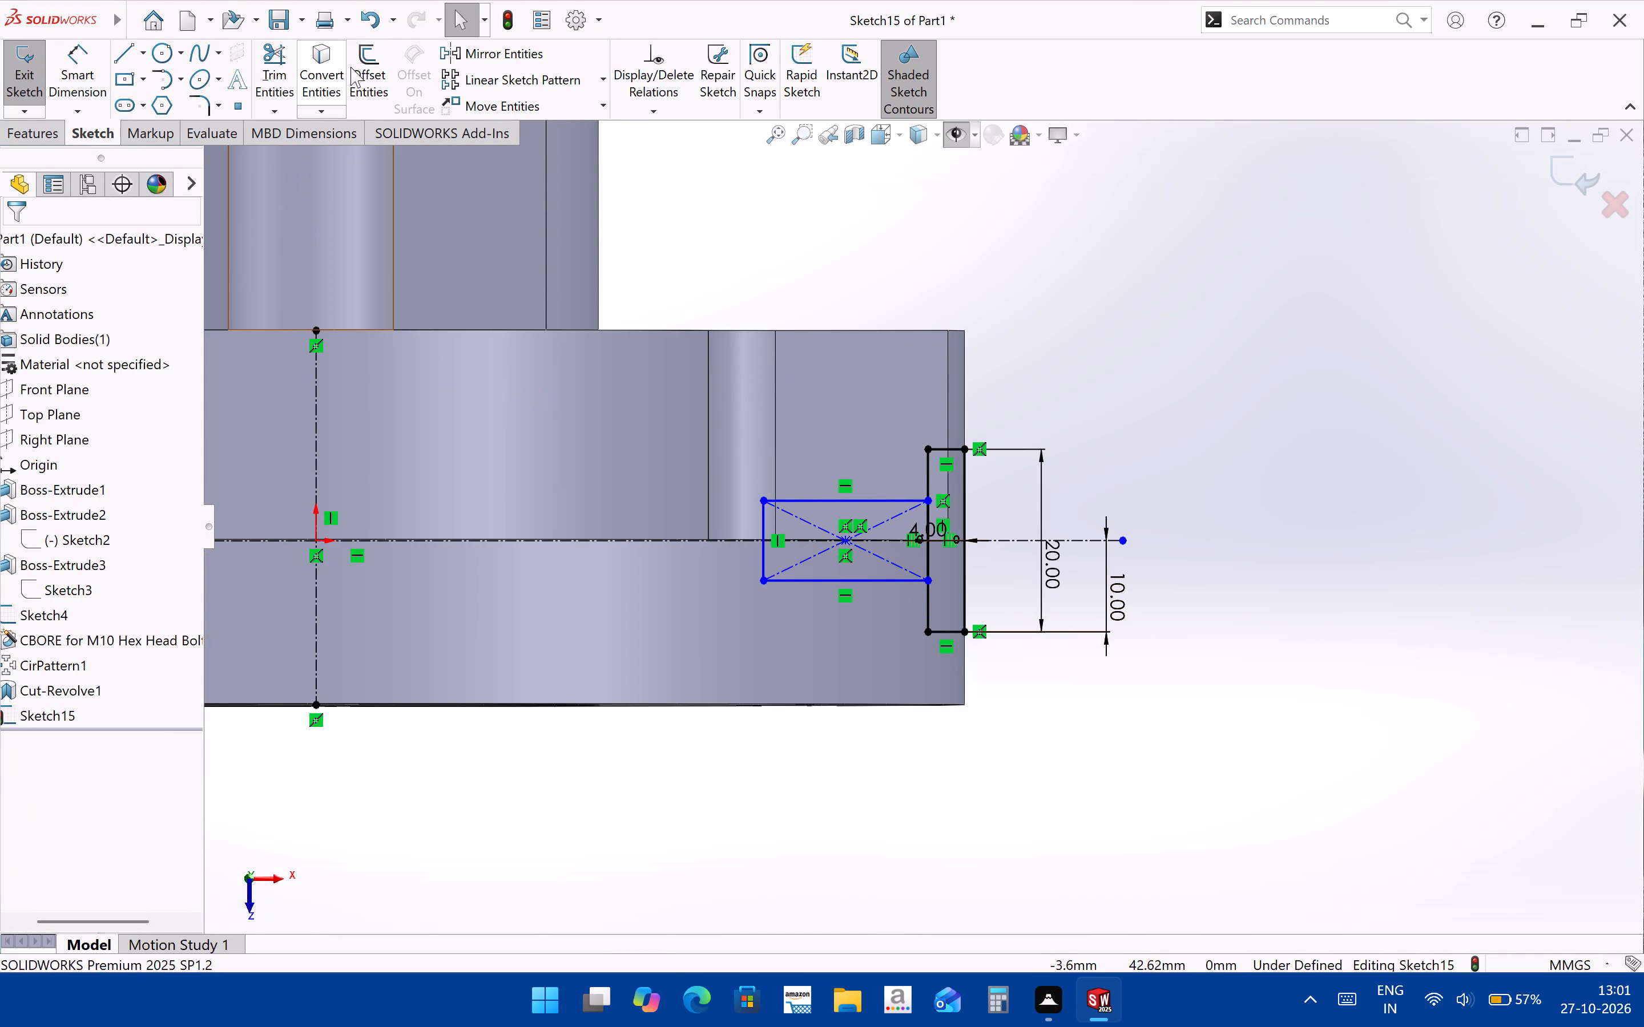
Trim away the construction diagonals and the centerline portion inside the new rectangle.
click(276, 63)
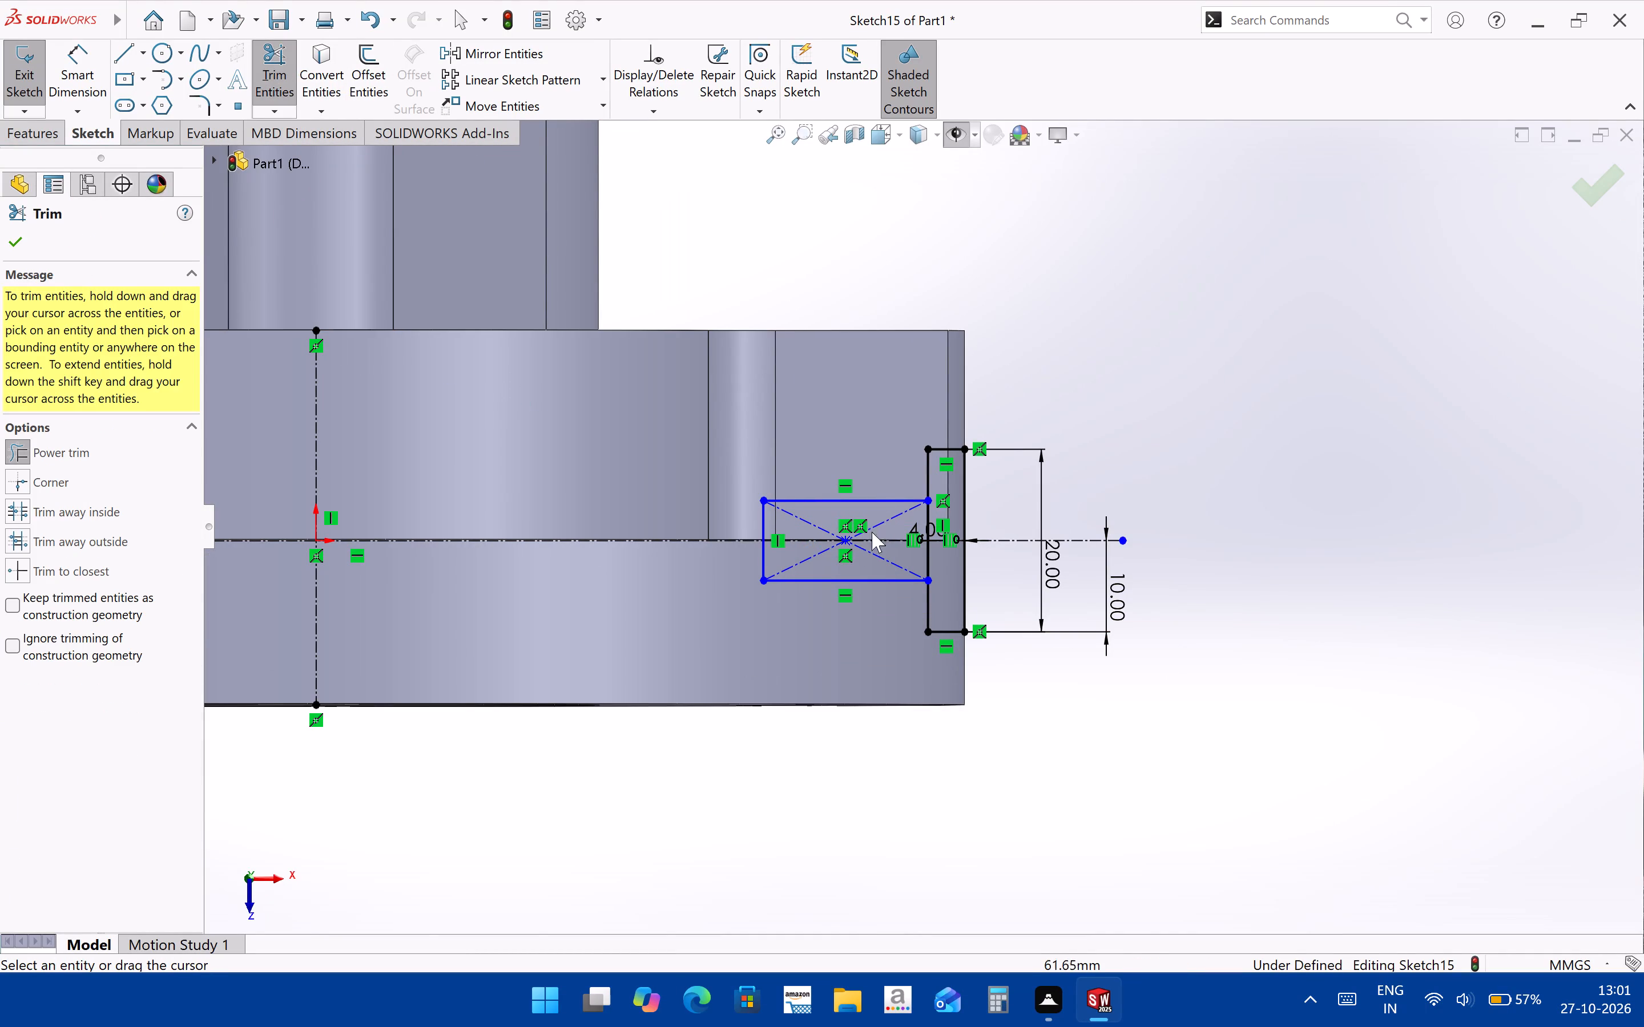
drag(864, 563, 860, 518)
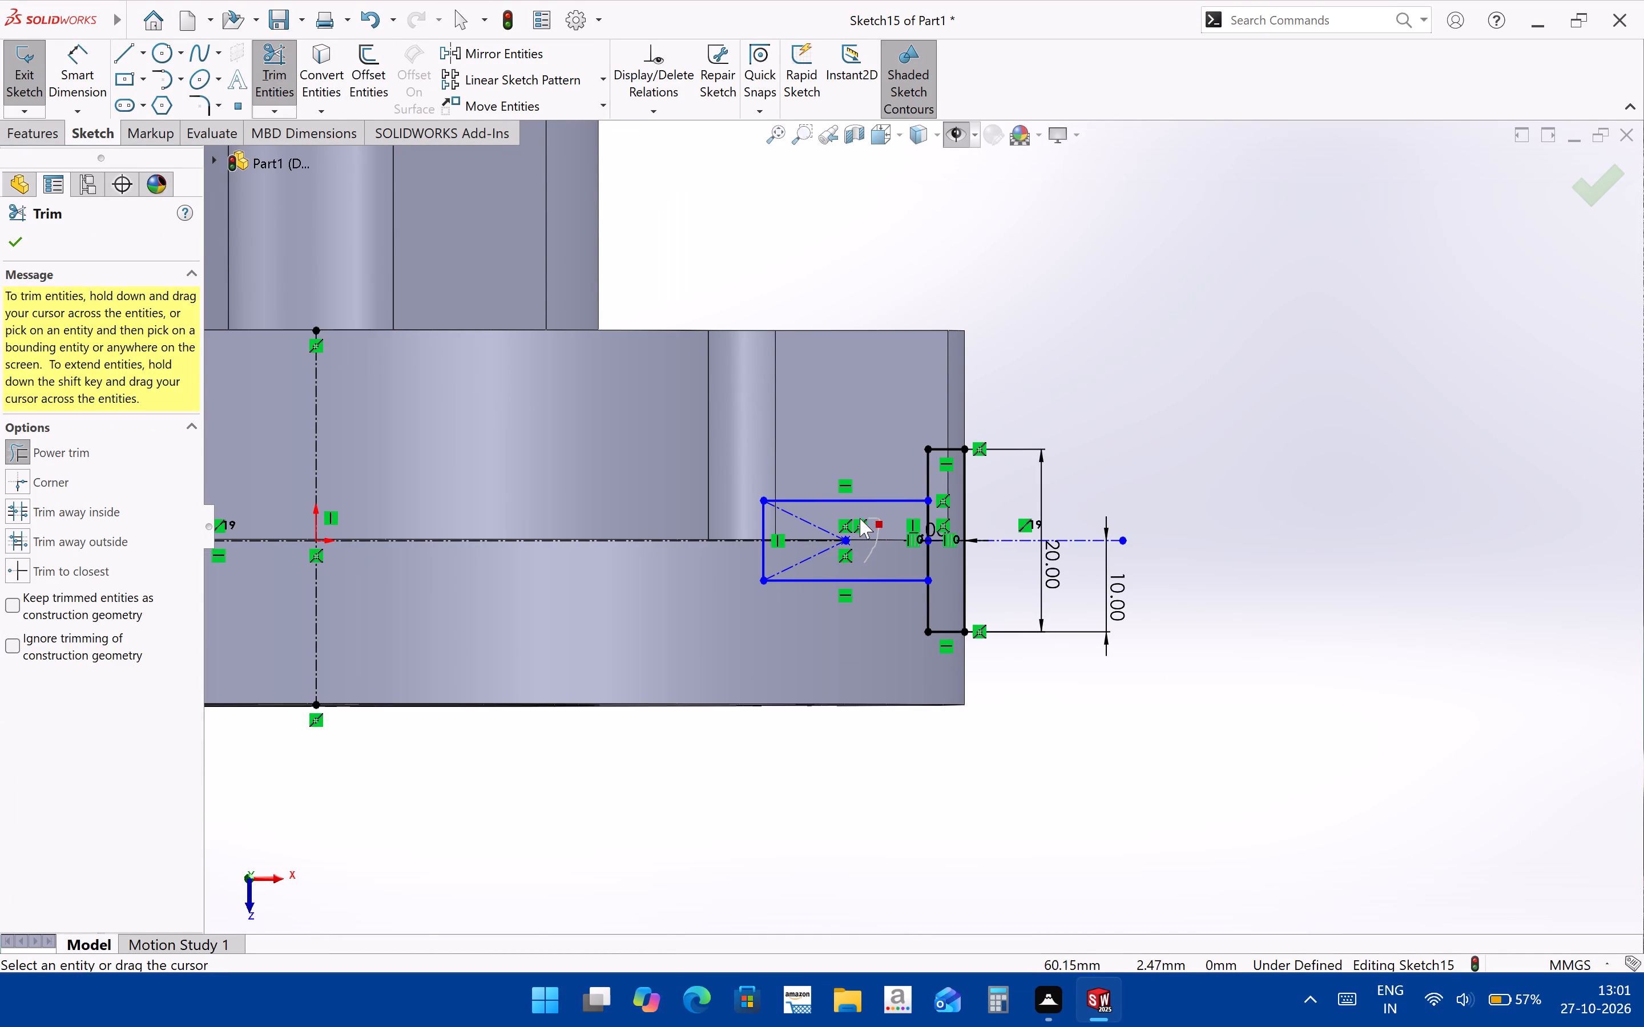
drag(860, 518, 819, 558)
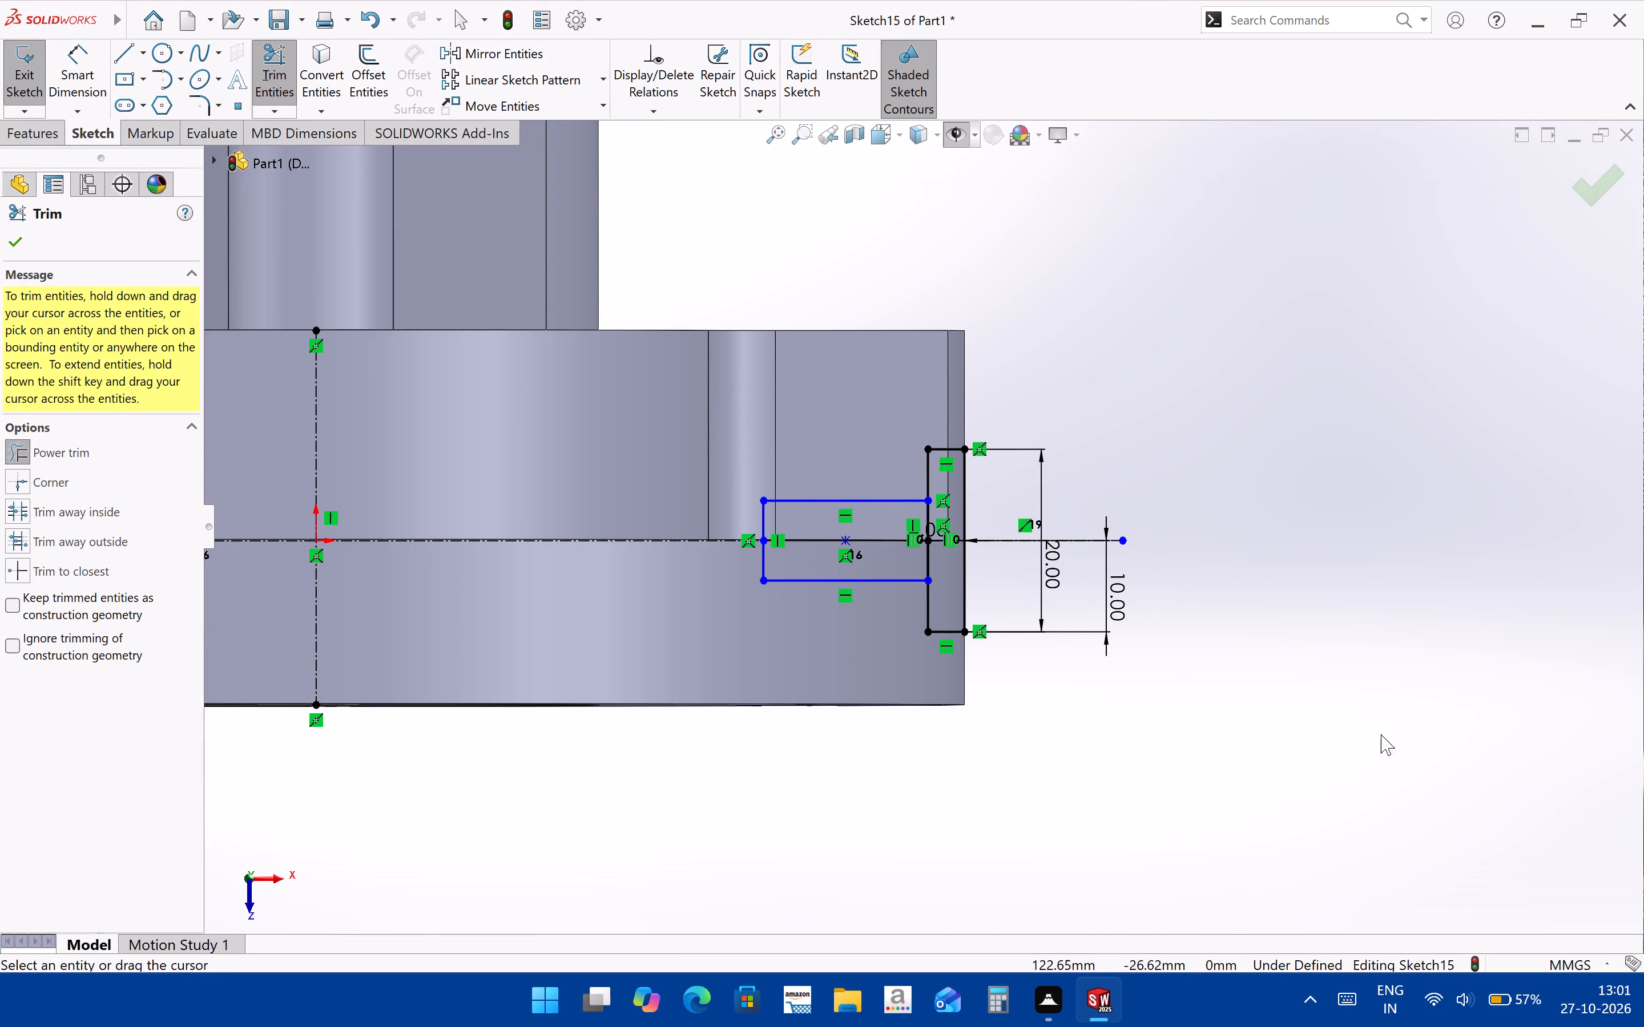
Dimension the inner rectangle's horizontal length to 25 mm.
scroll(910, 545, down, 2)
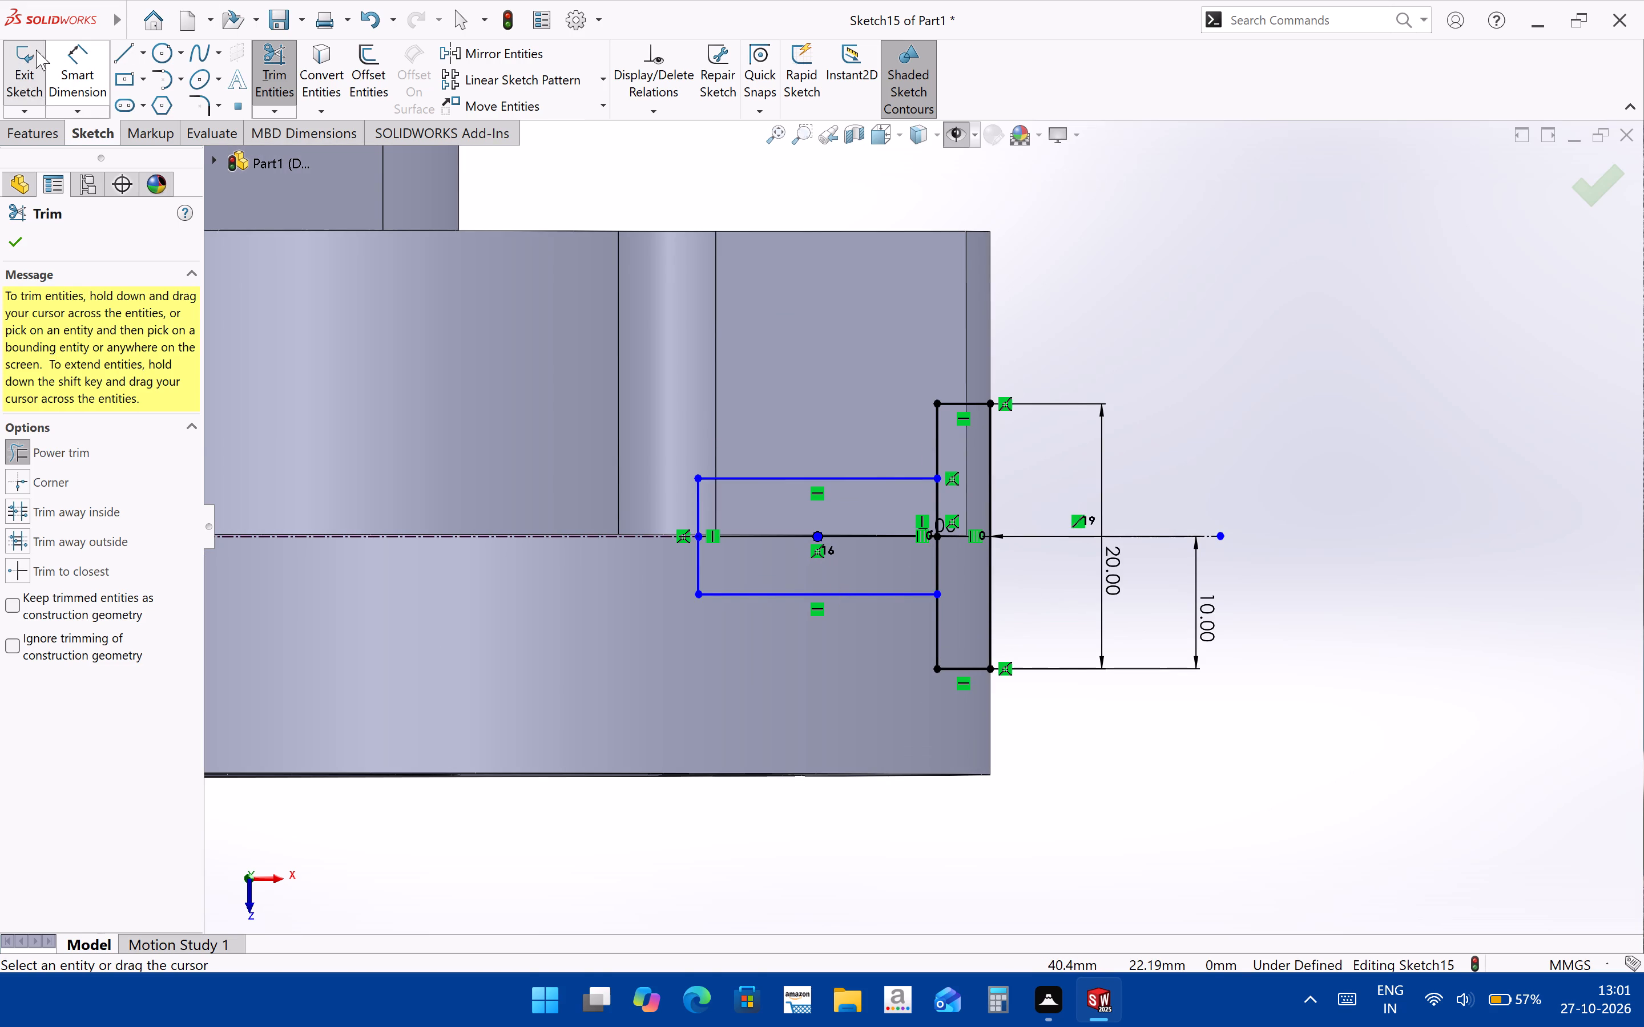
click(68, 61)
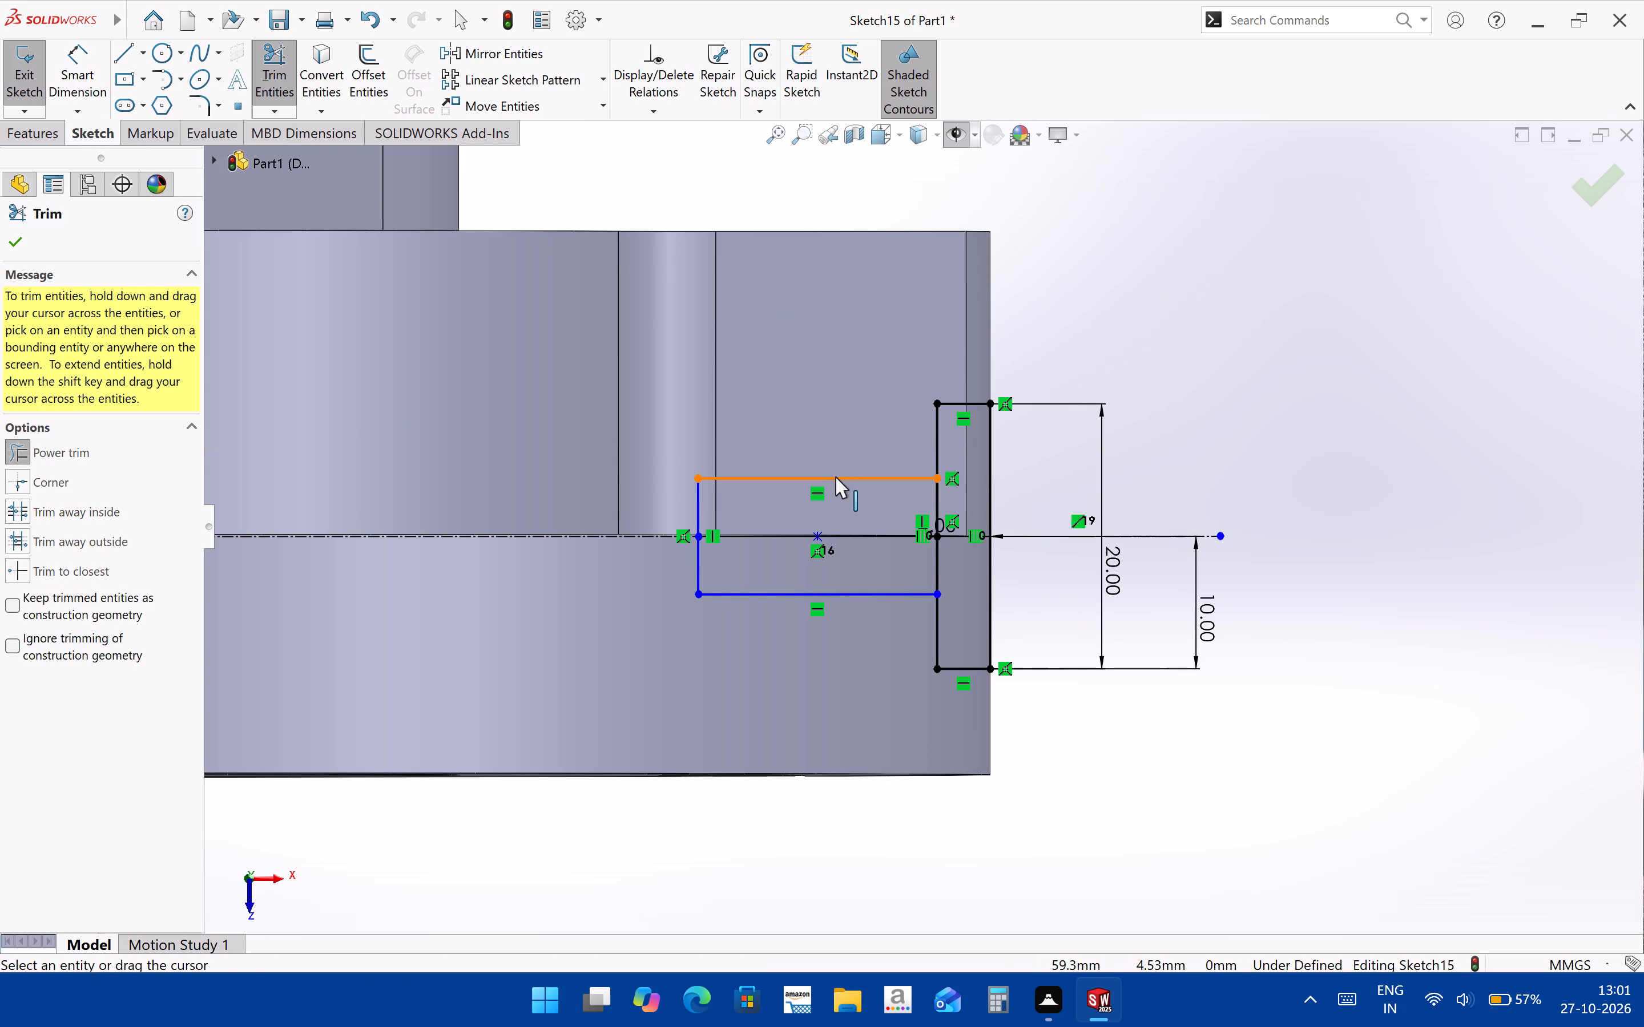
click(835, 476)
click(80, 68)
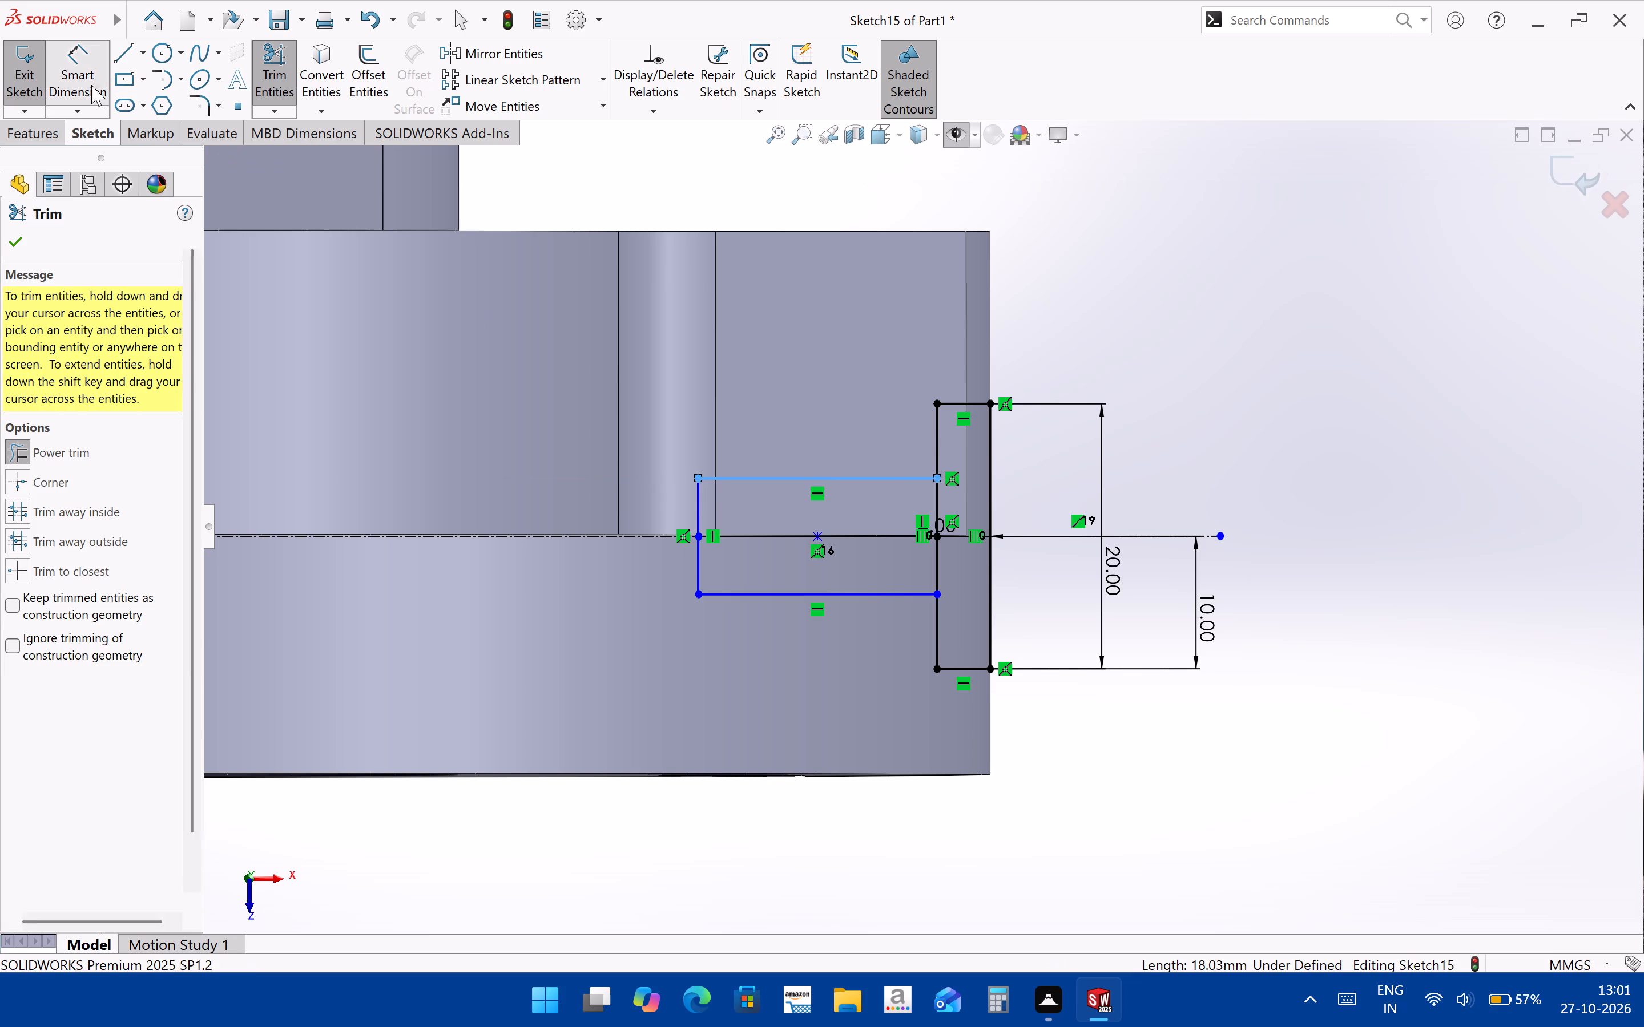
click(901, 476)
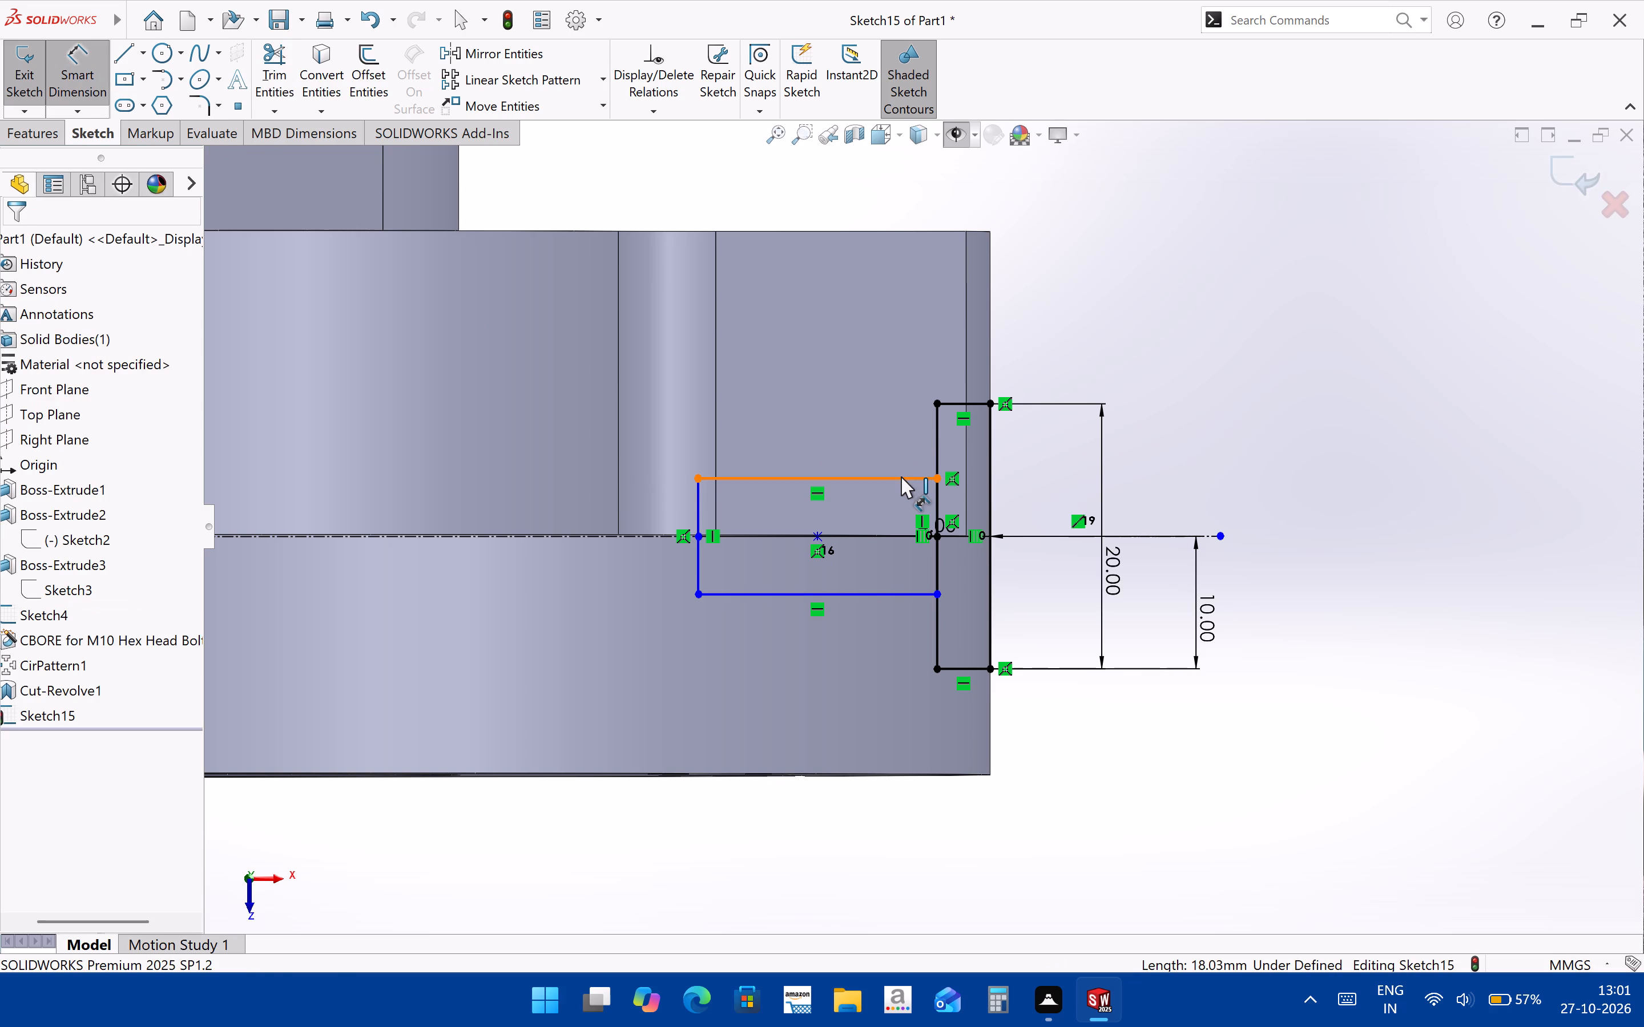
click(902, 590)
key(Escape)
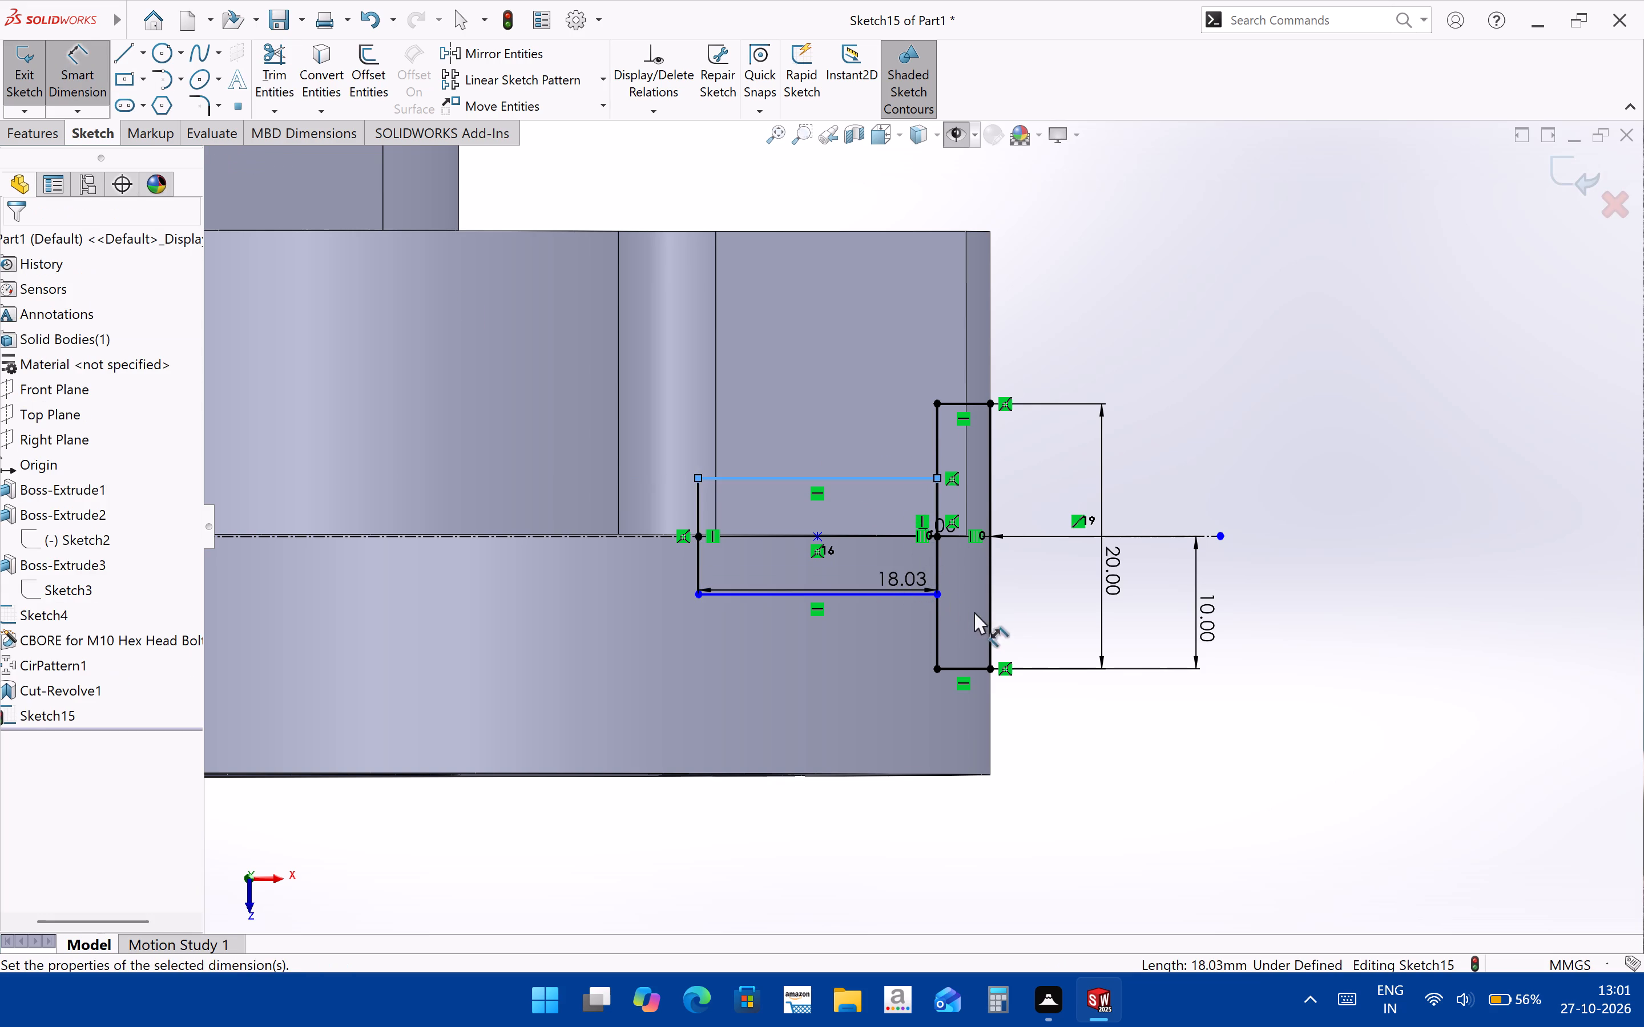
double_click(904, 576)
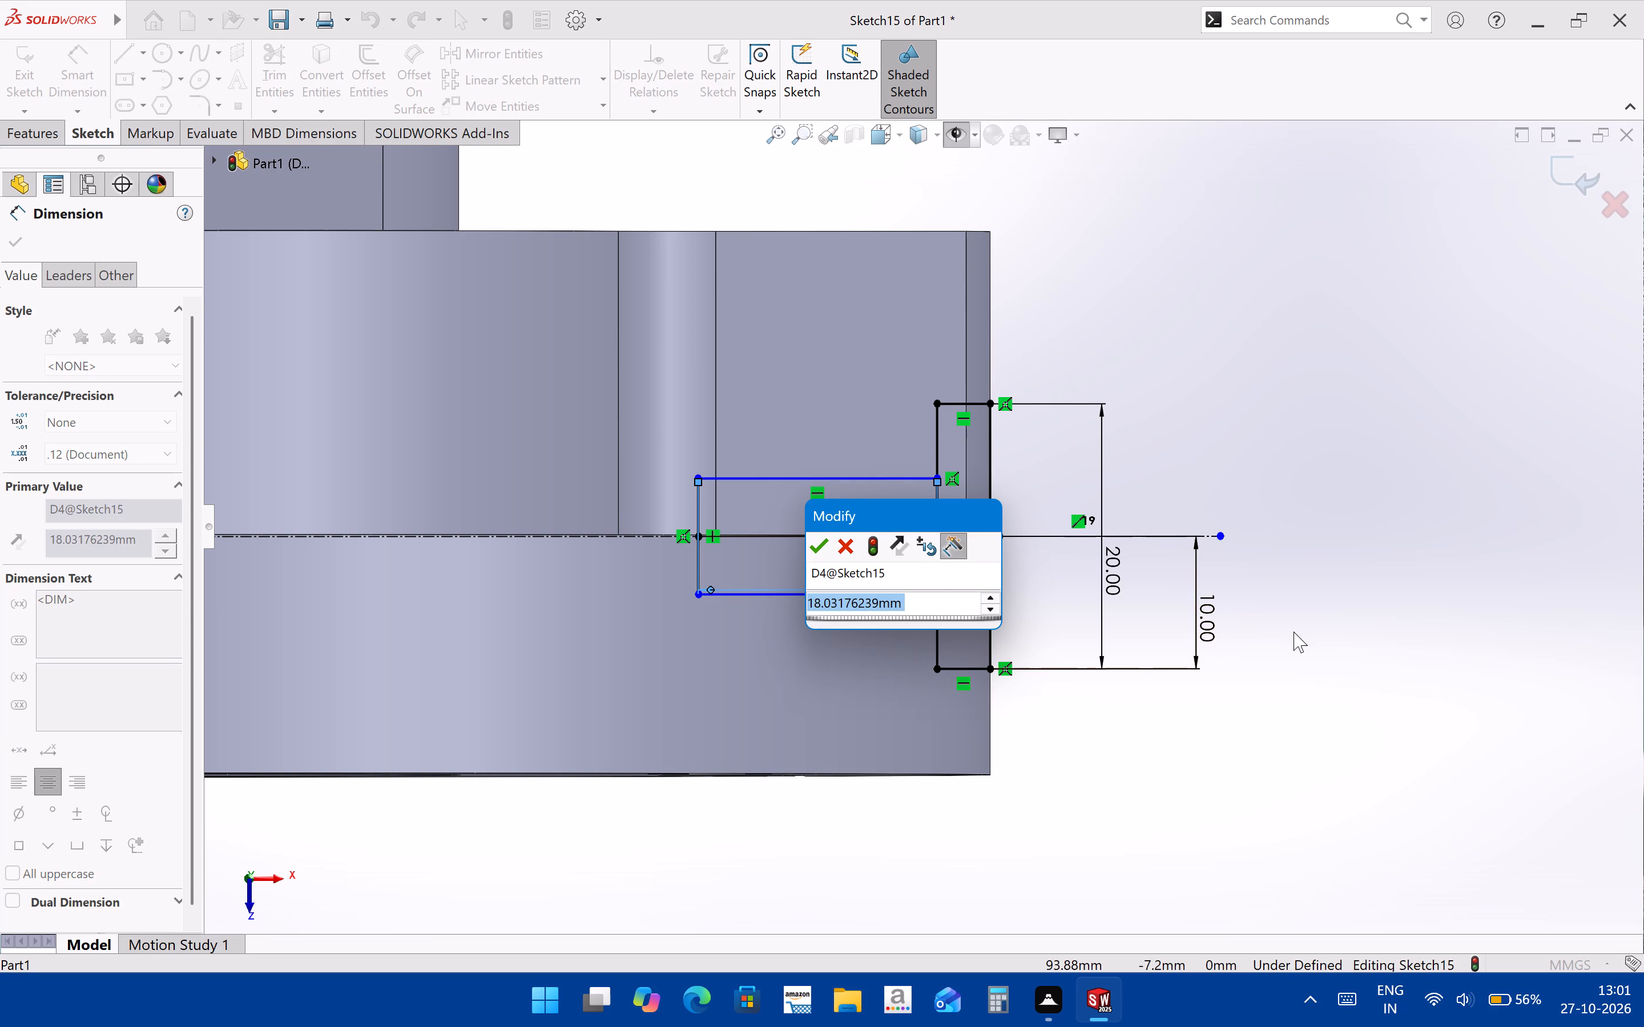
key(2)
key(5)
key(Return)
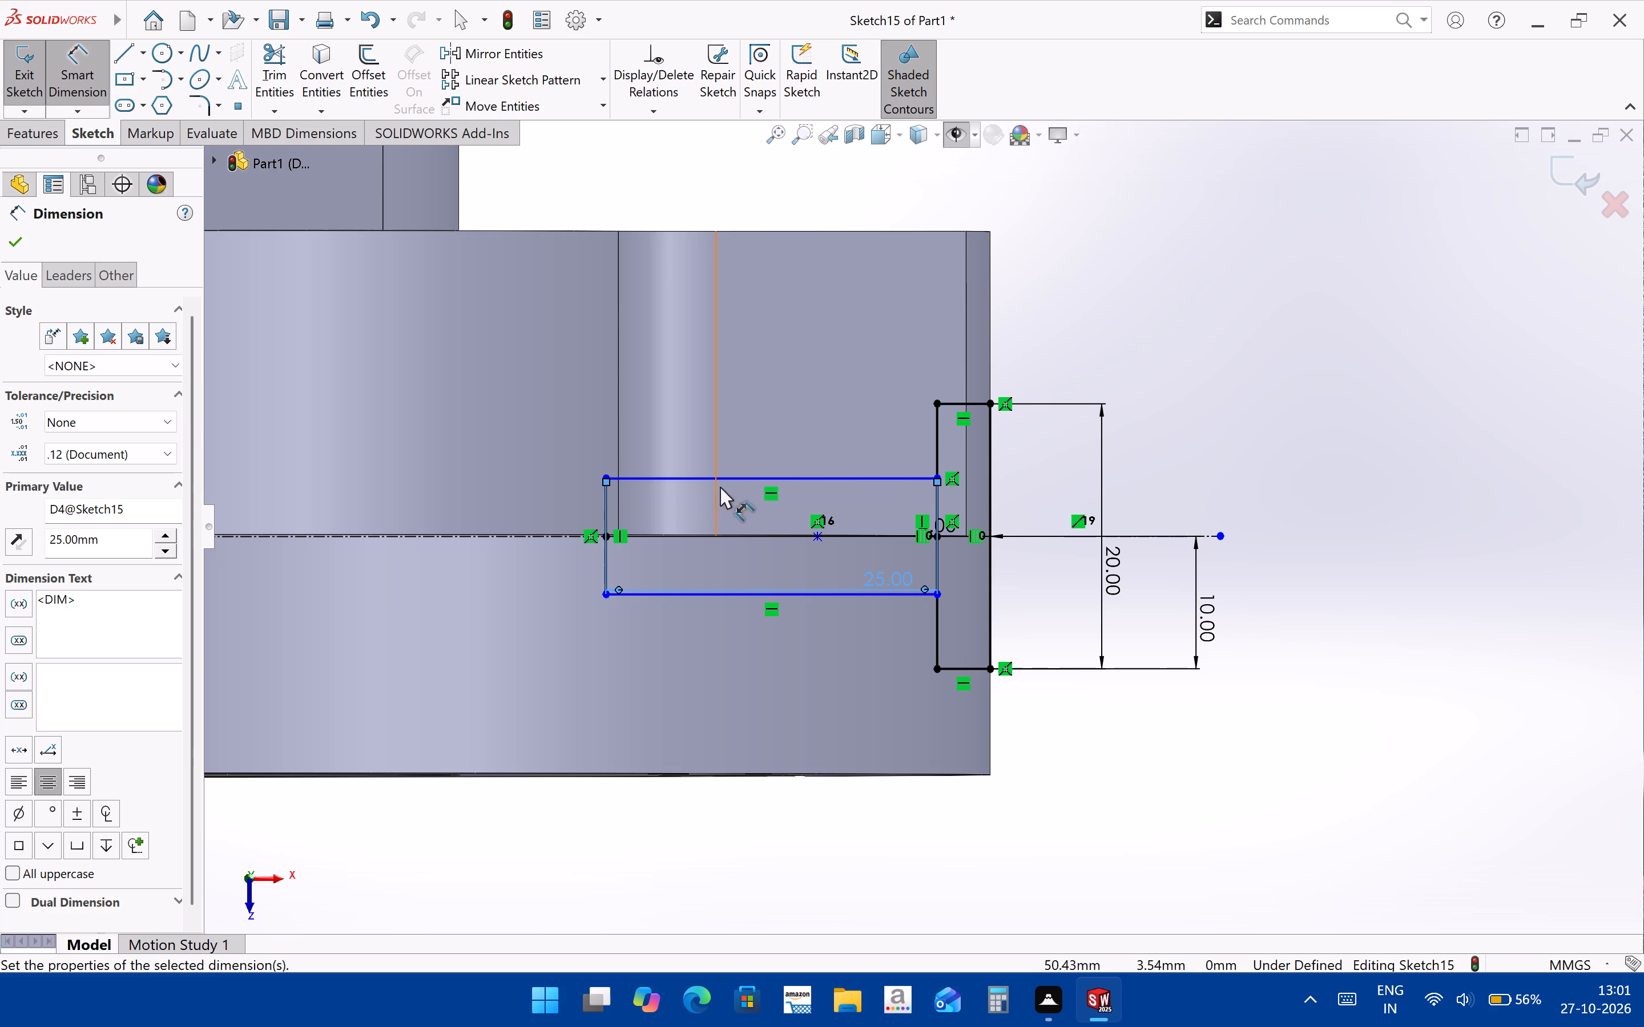
Dimension the distance between the inner rectangle's upper and lower sides to 12 mm.
click(742, 479)
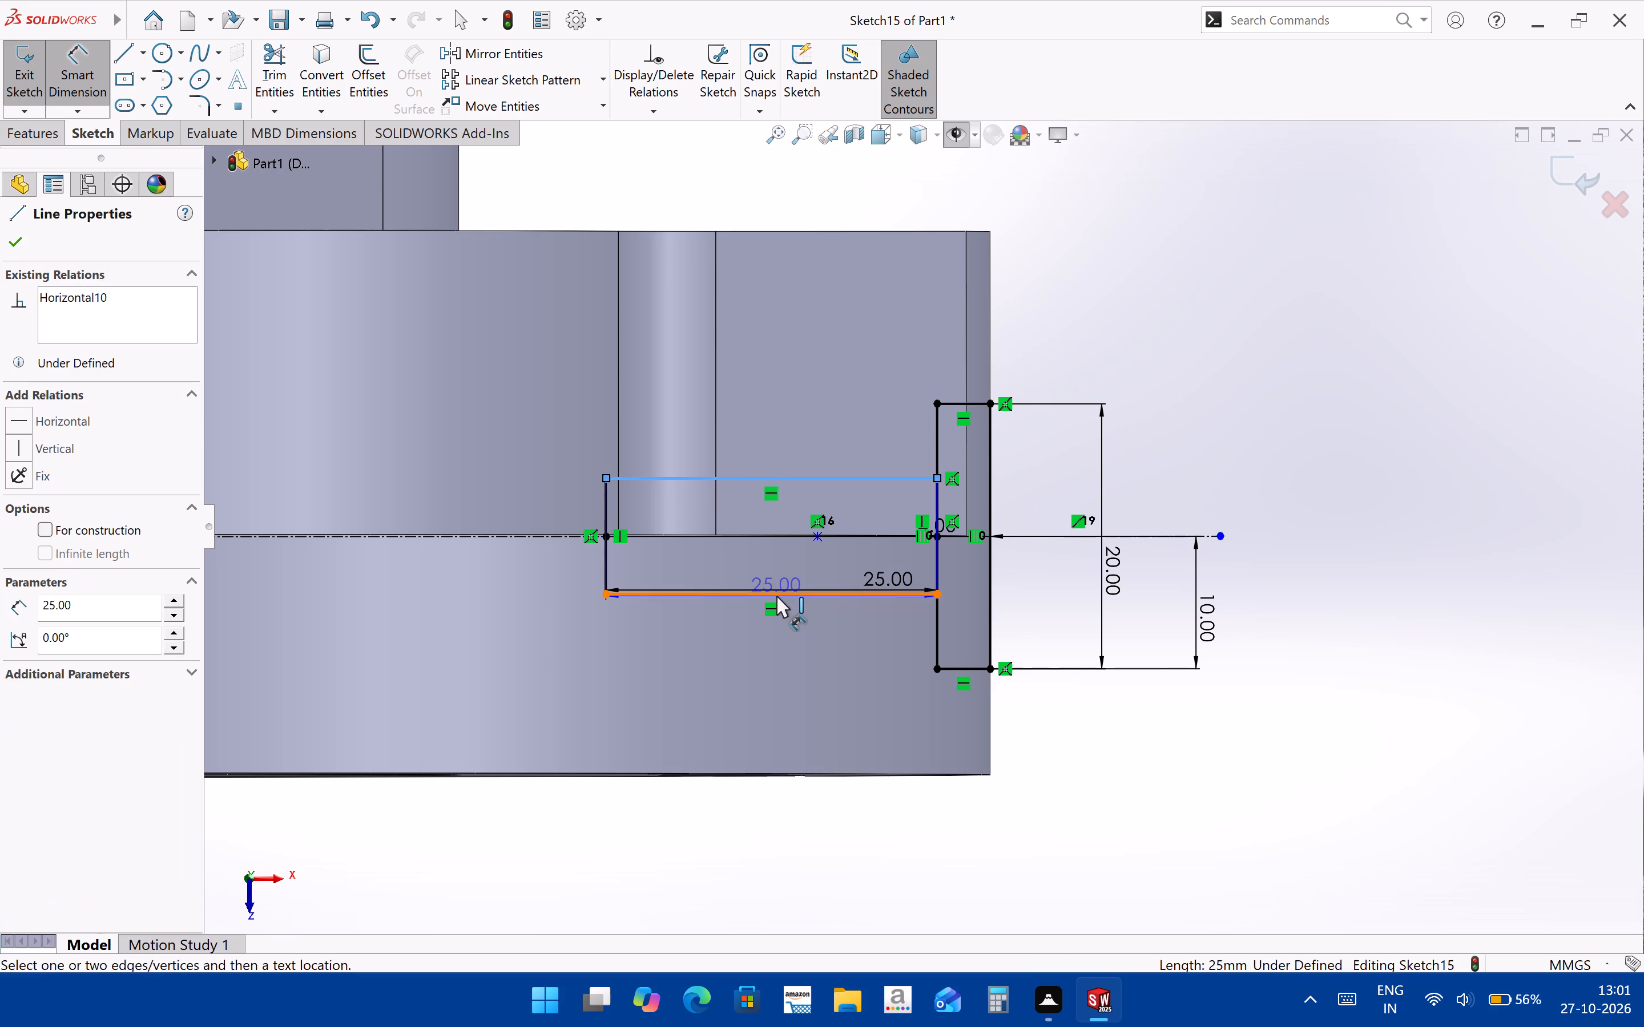
click(776, 595)
click(771, 530)
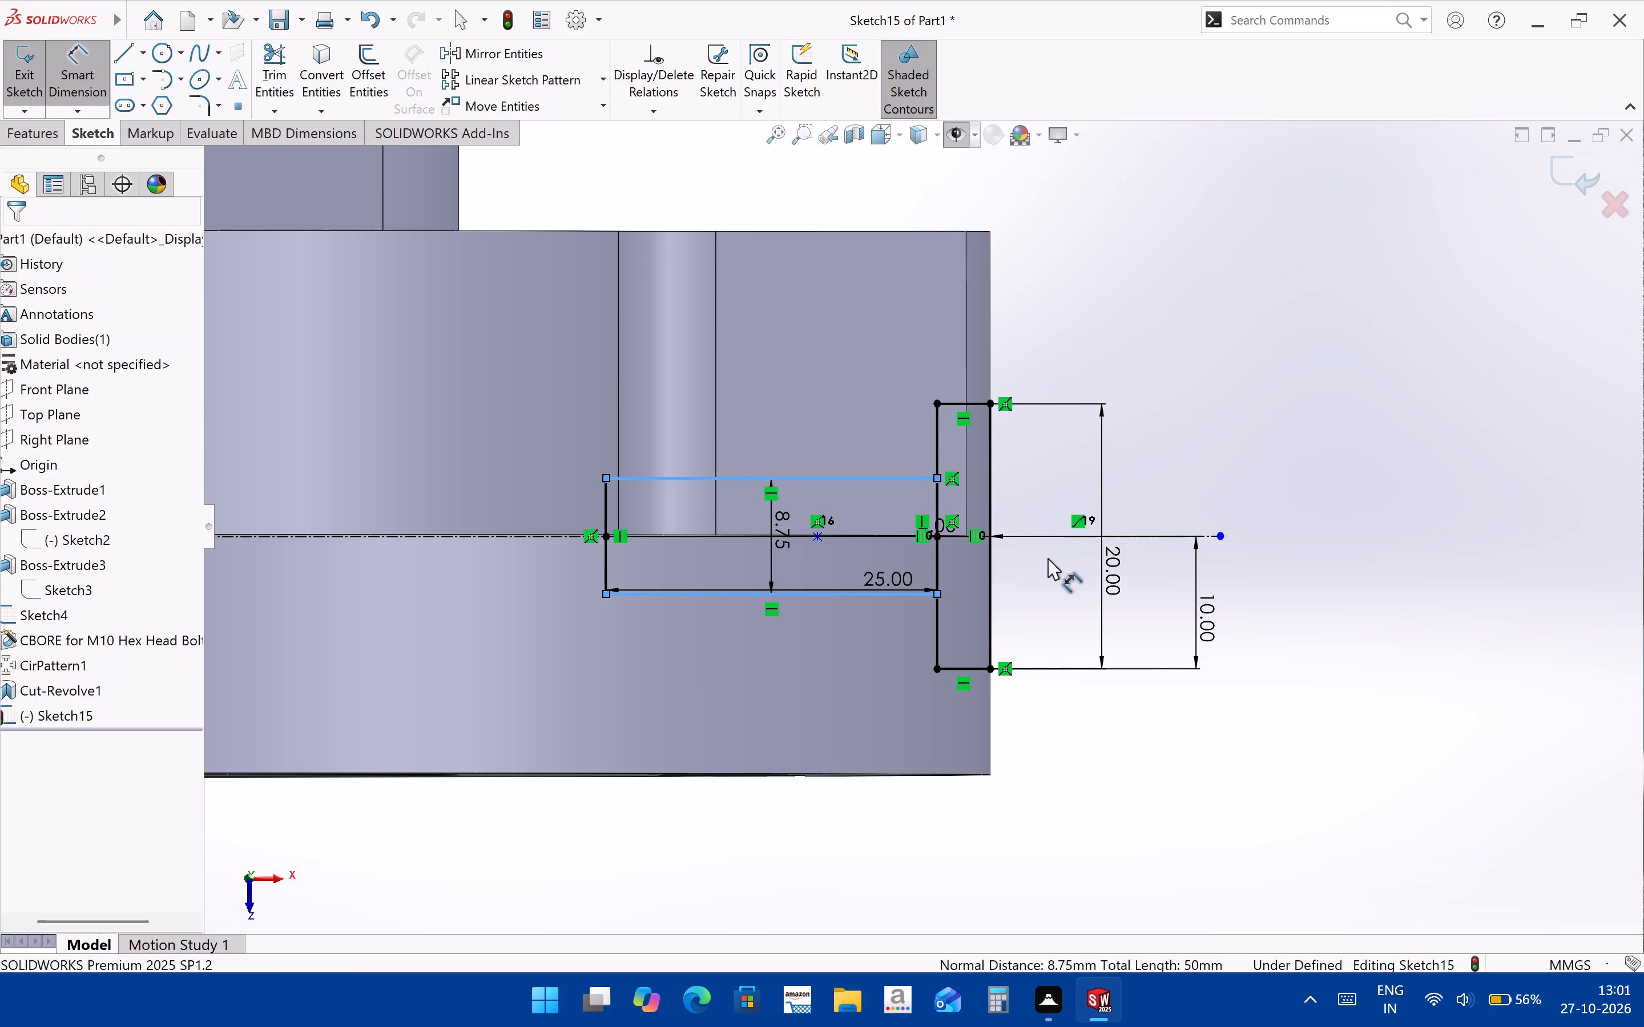
text(12)
key(Return)
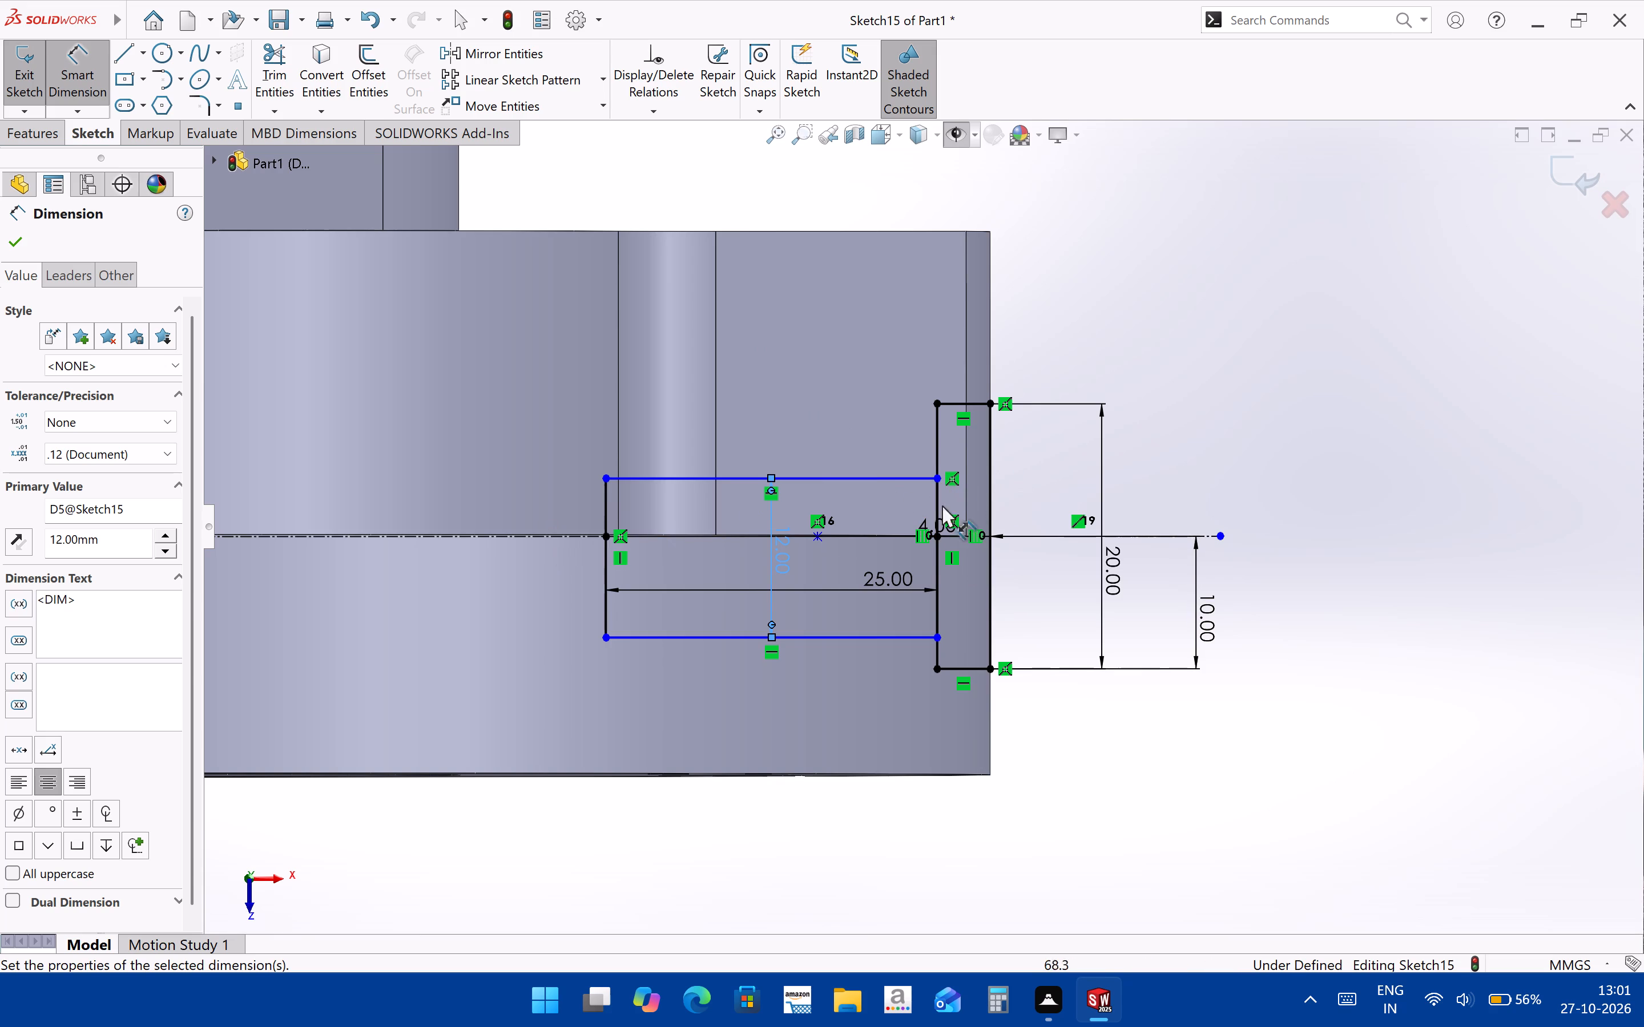
Dimension the inner rectangle's lower side 6 mm from the horizontal centerline.
click(528, 540)
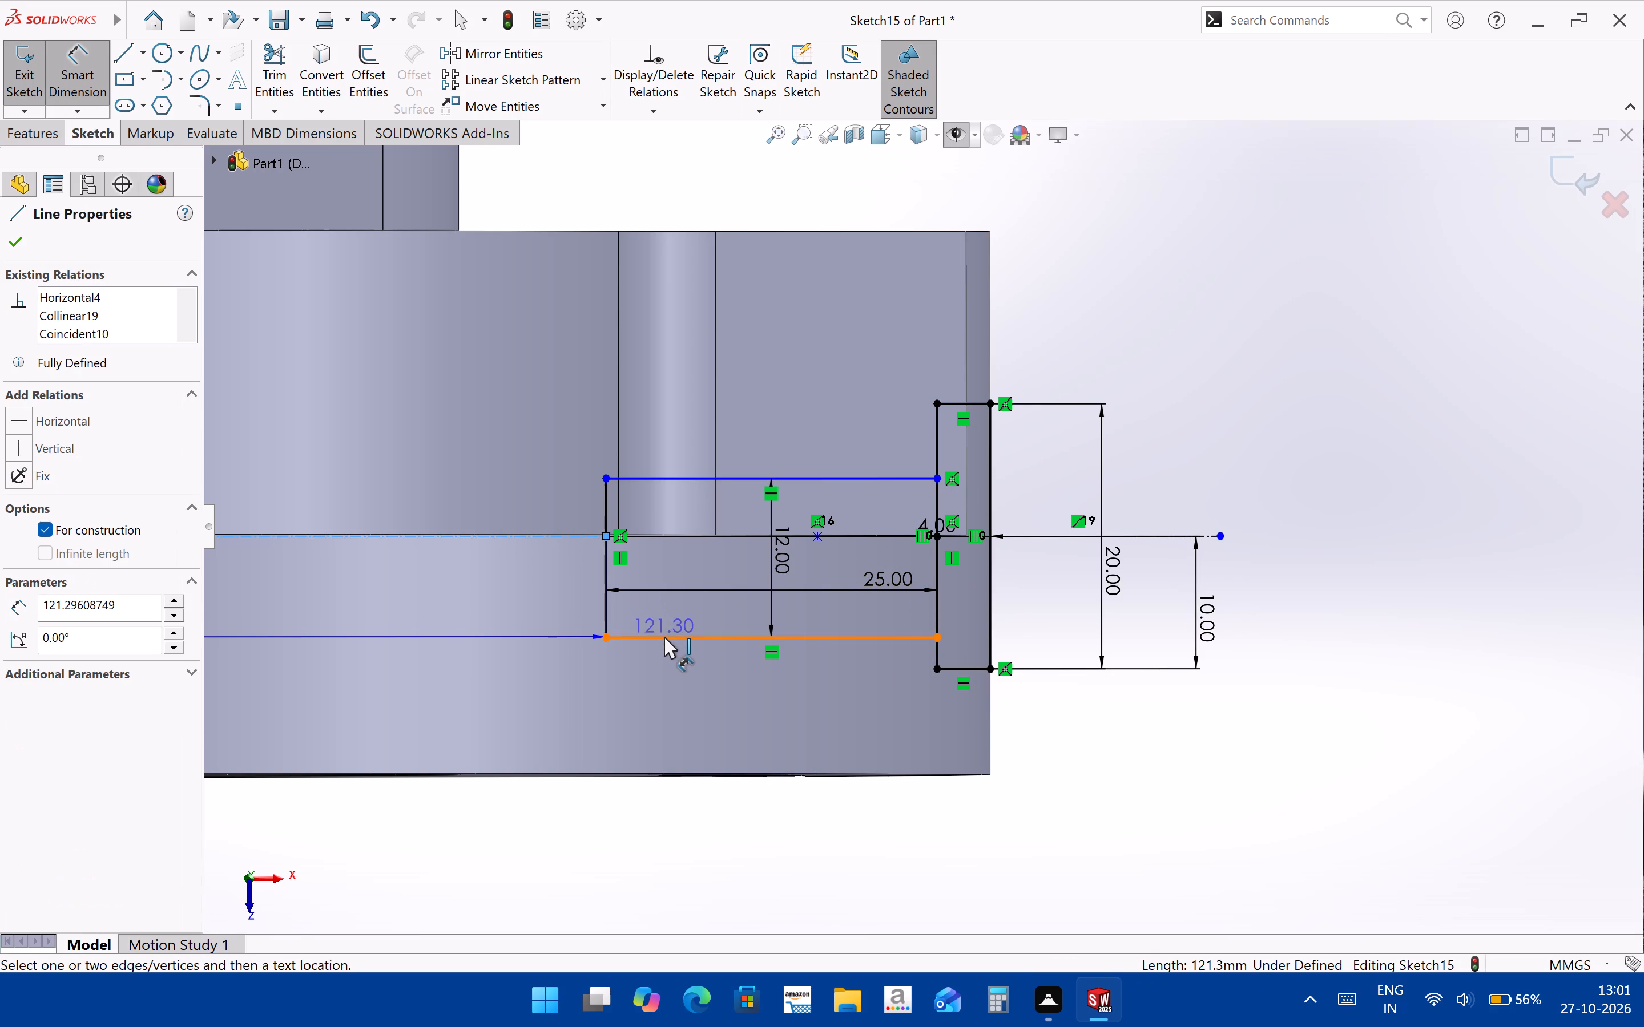
ctrl+click(664, 637)
click(664, 568)
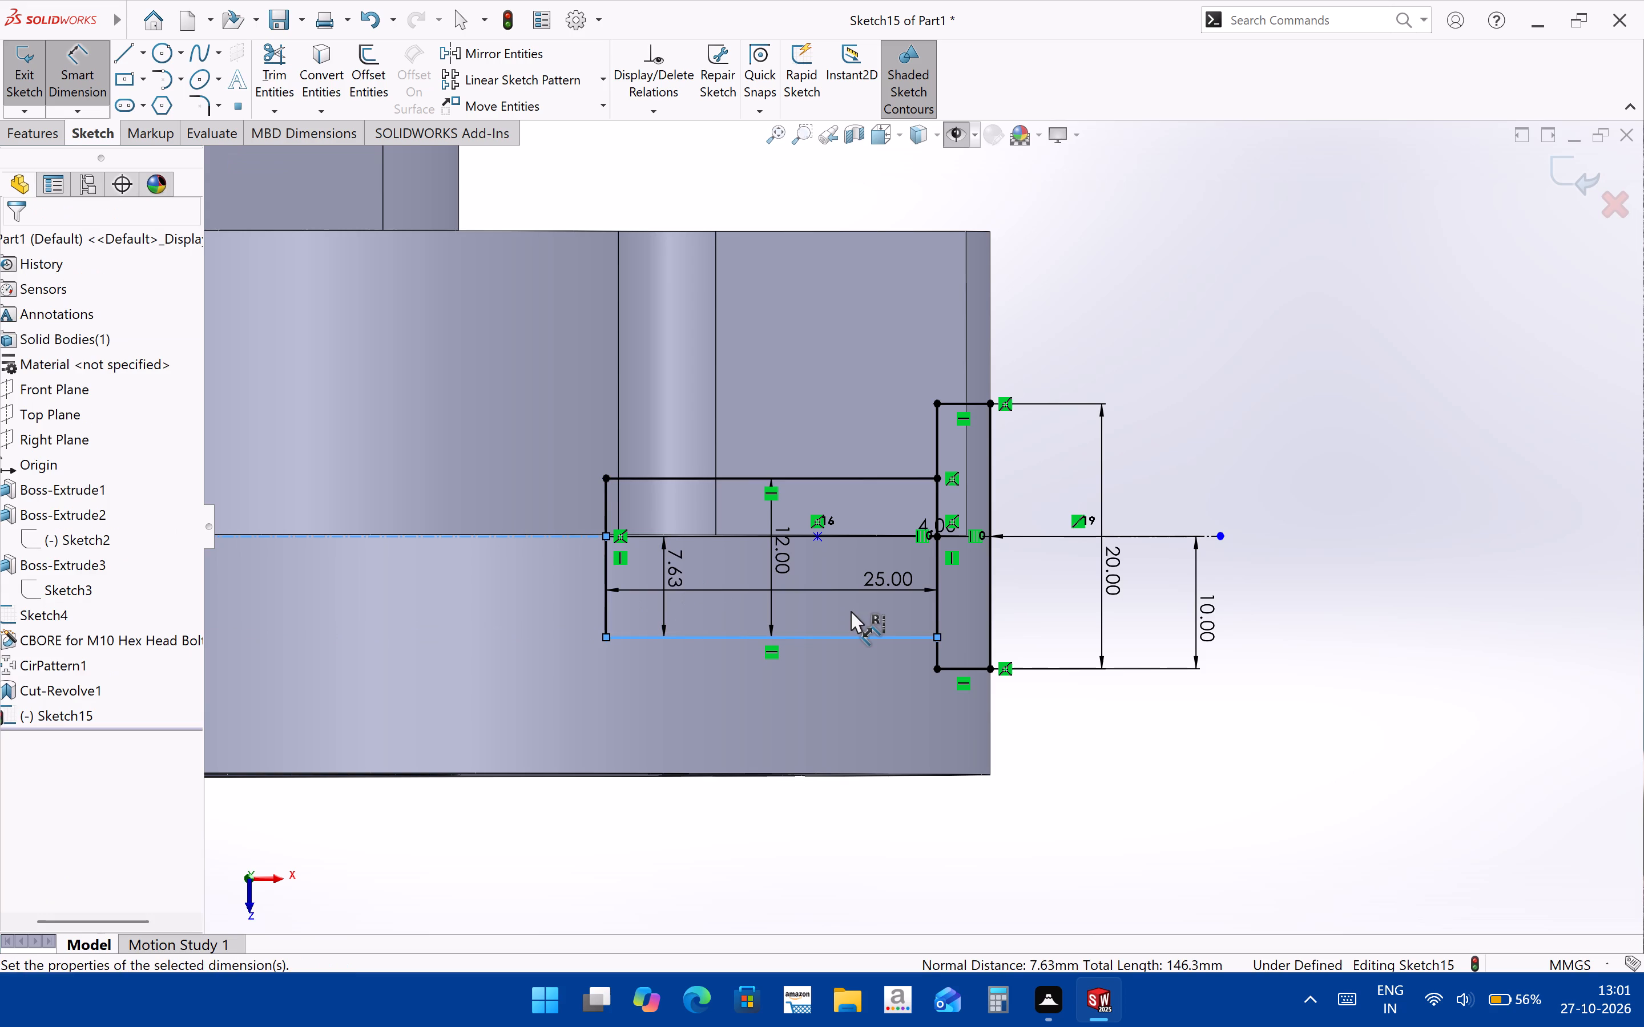
key(6)
key(Return)
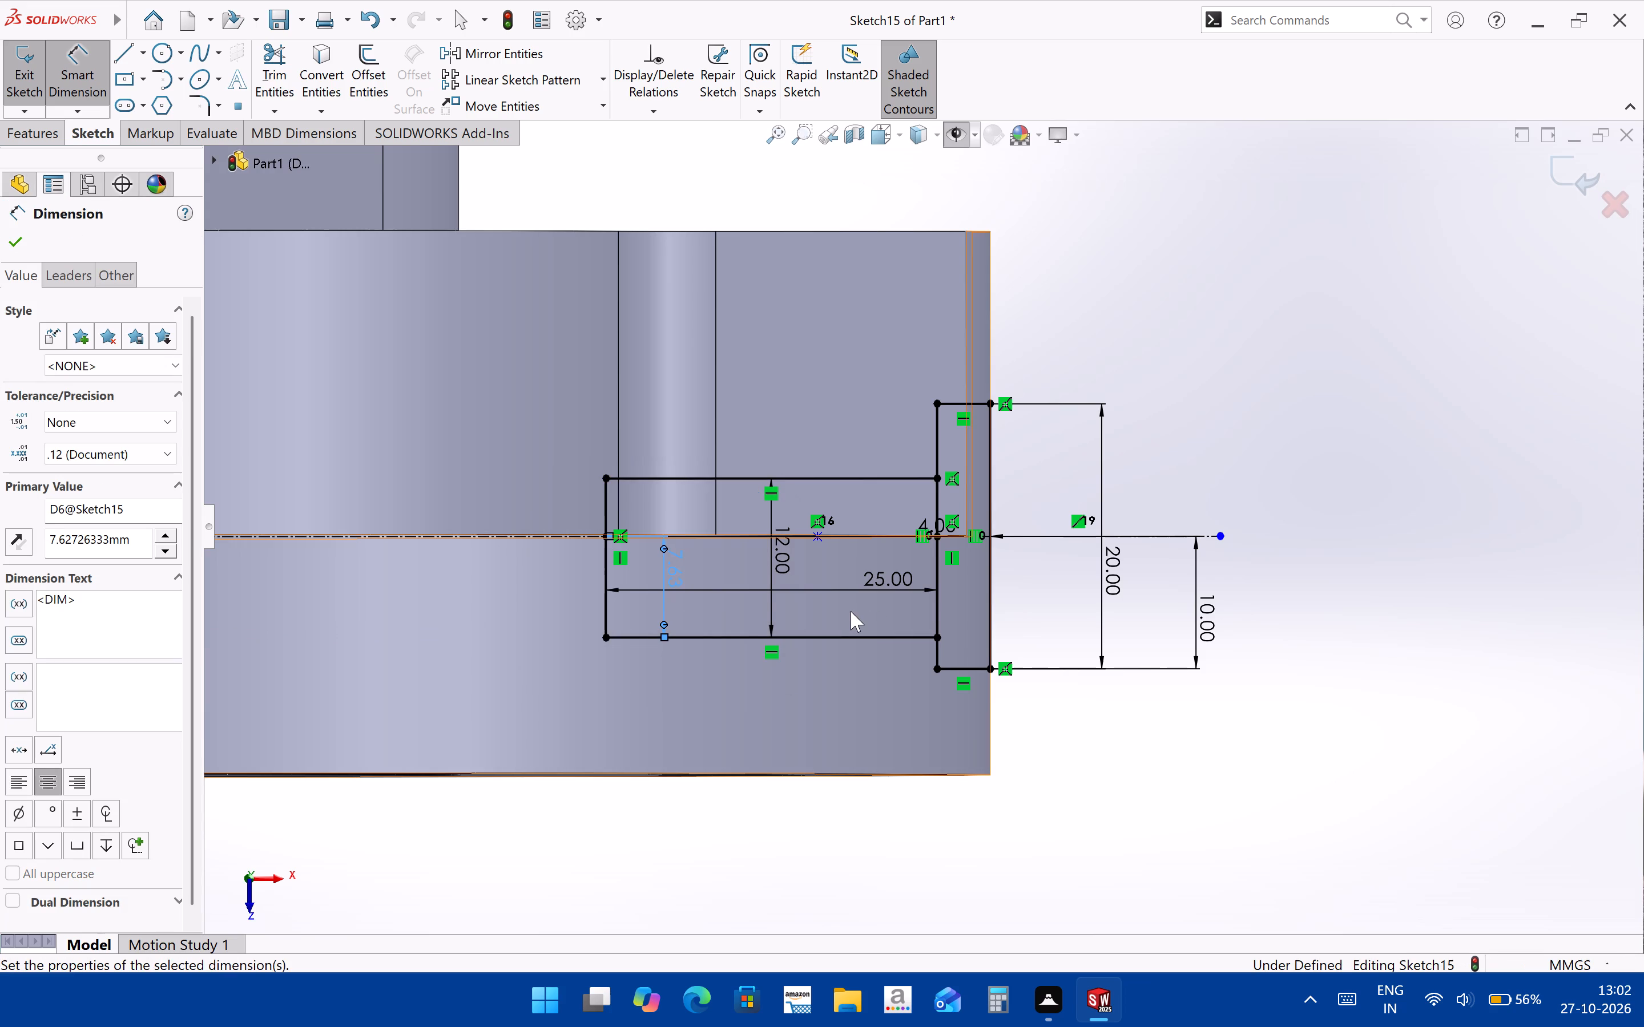
Sketch a horizontal centerline from the outer edge line's midpoint through both rectangles, ending just past the inner rectangle's inner side.
scroll(1197, 613, up, 2)
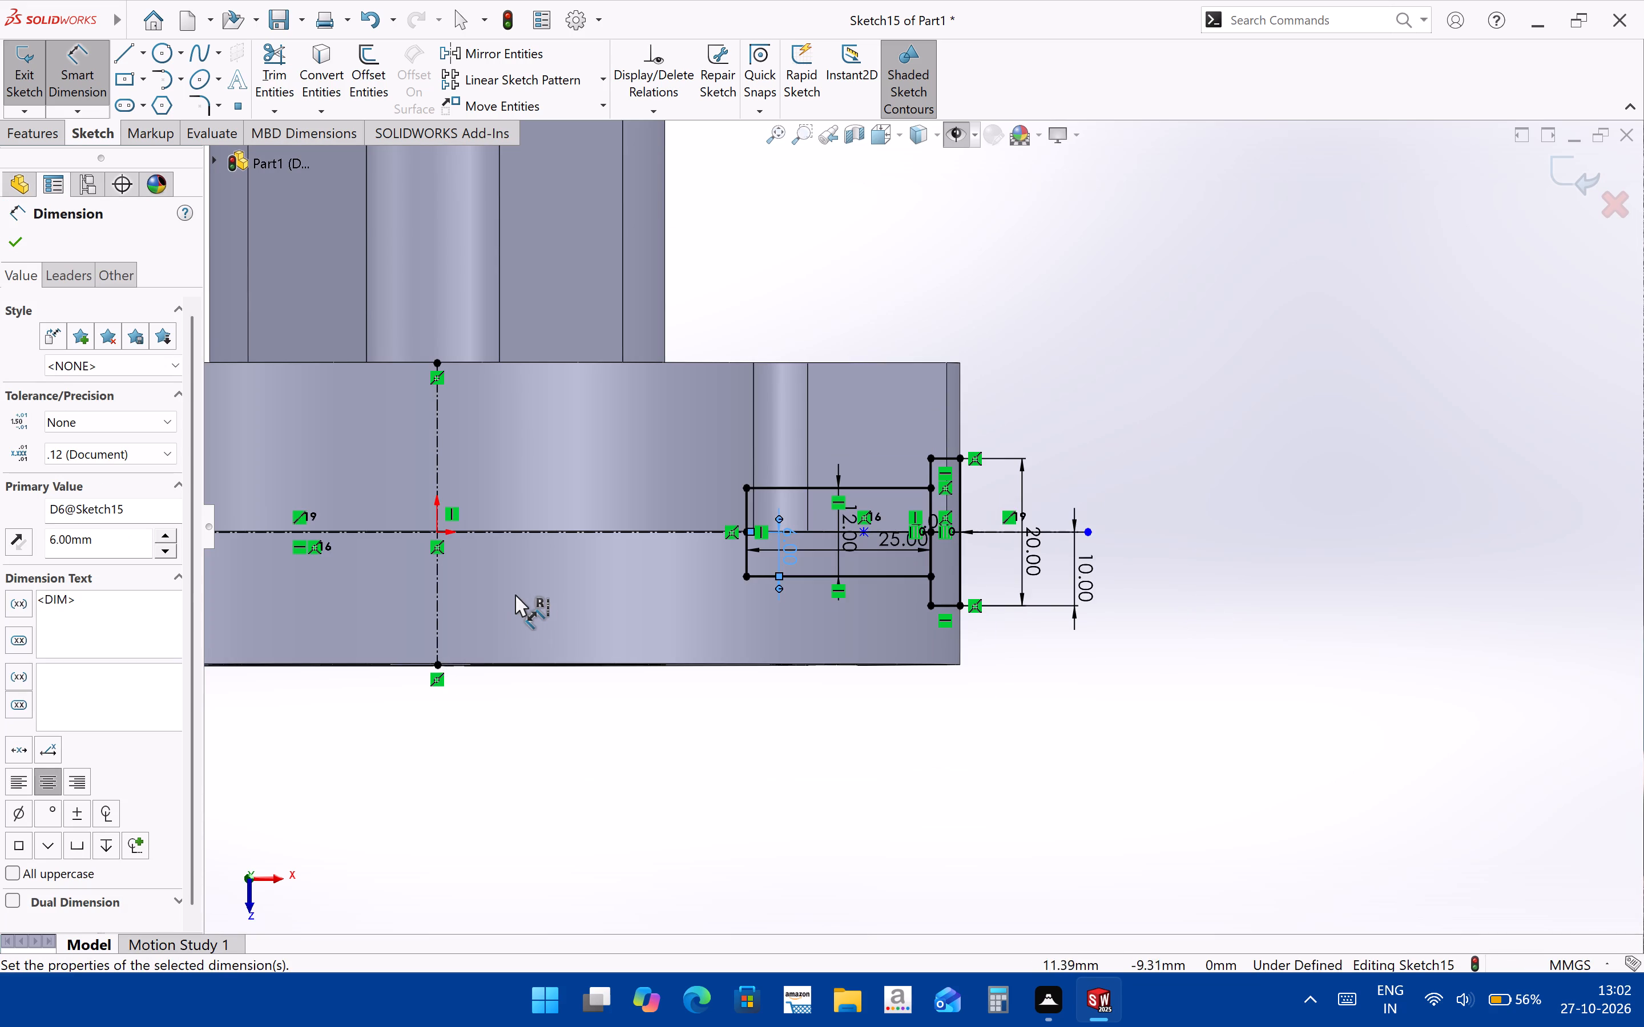
scroll(515, 595, down, 2)
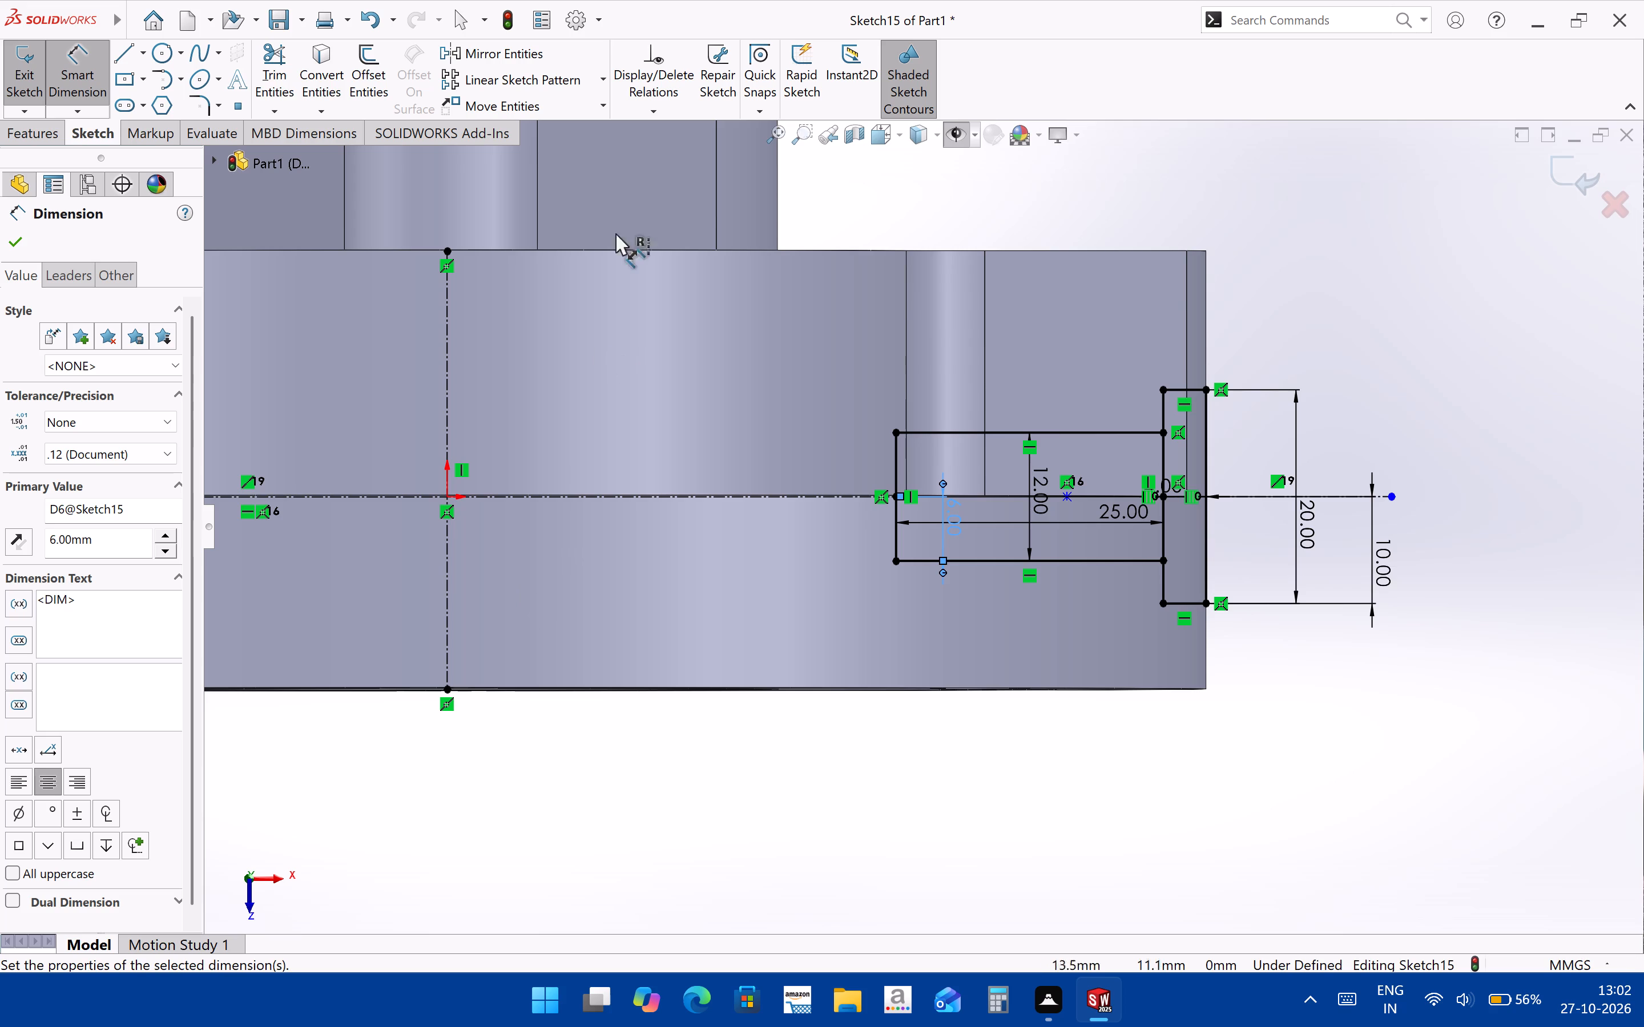
click(147, 58)
click(162, 96)
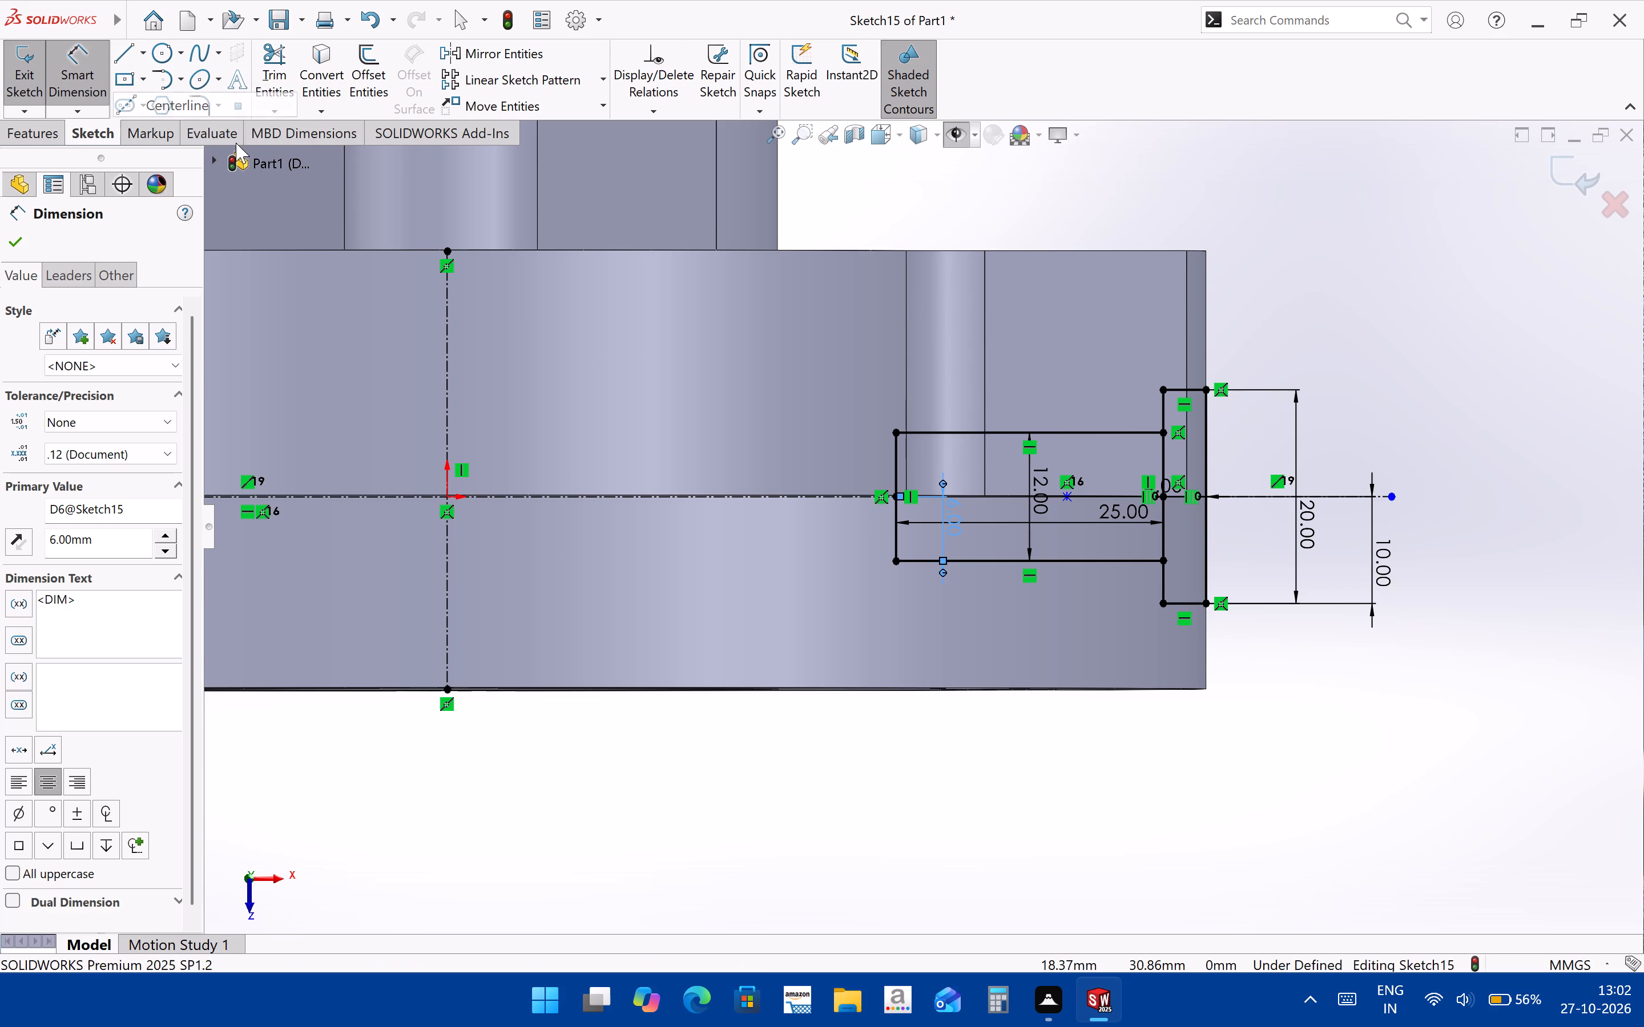
click(1207, 497)
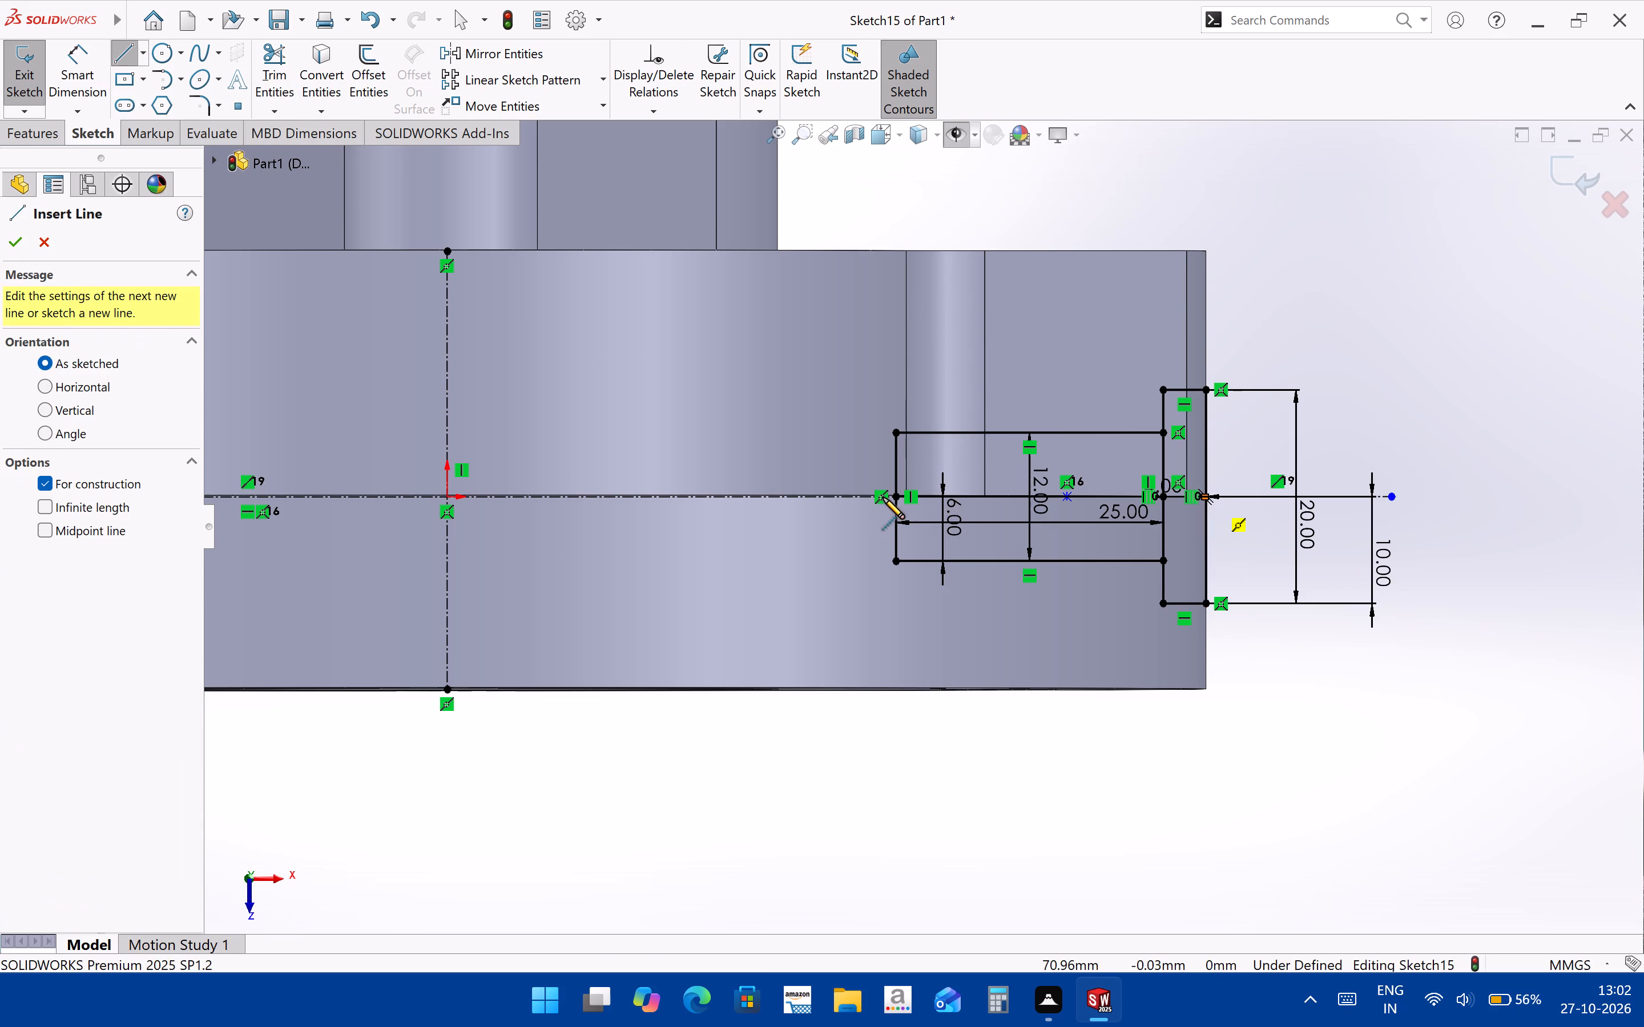
click(839, 495)
key(Escape)
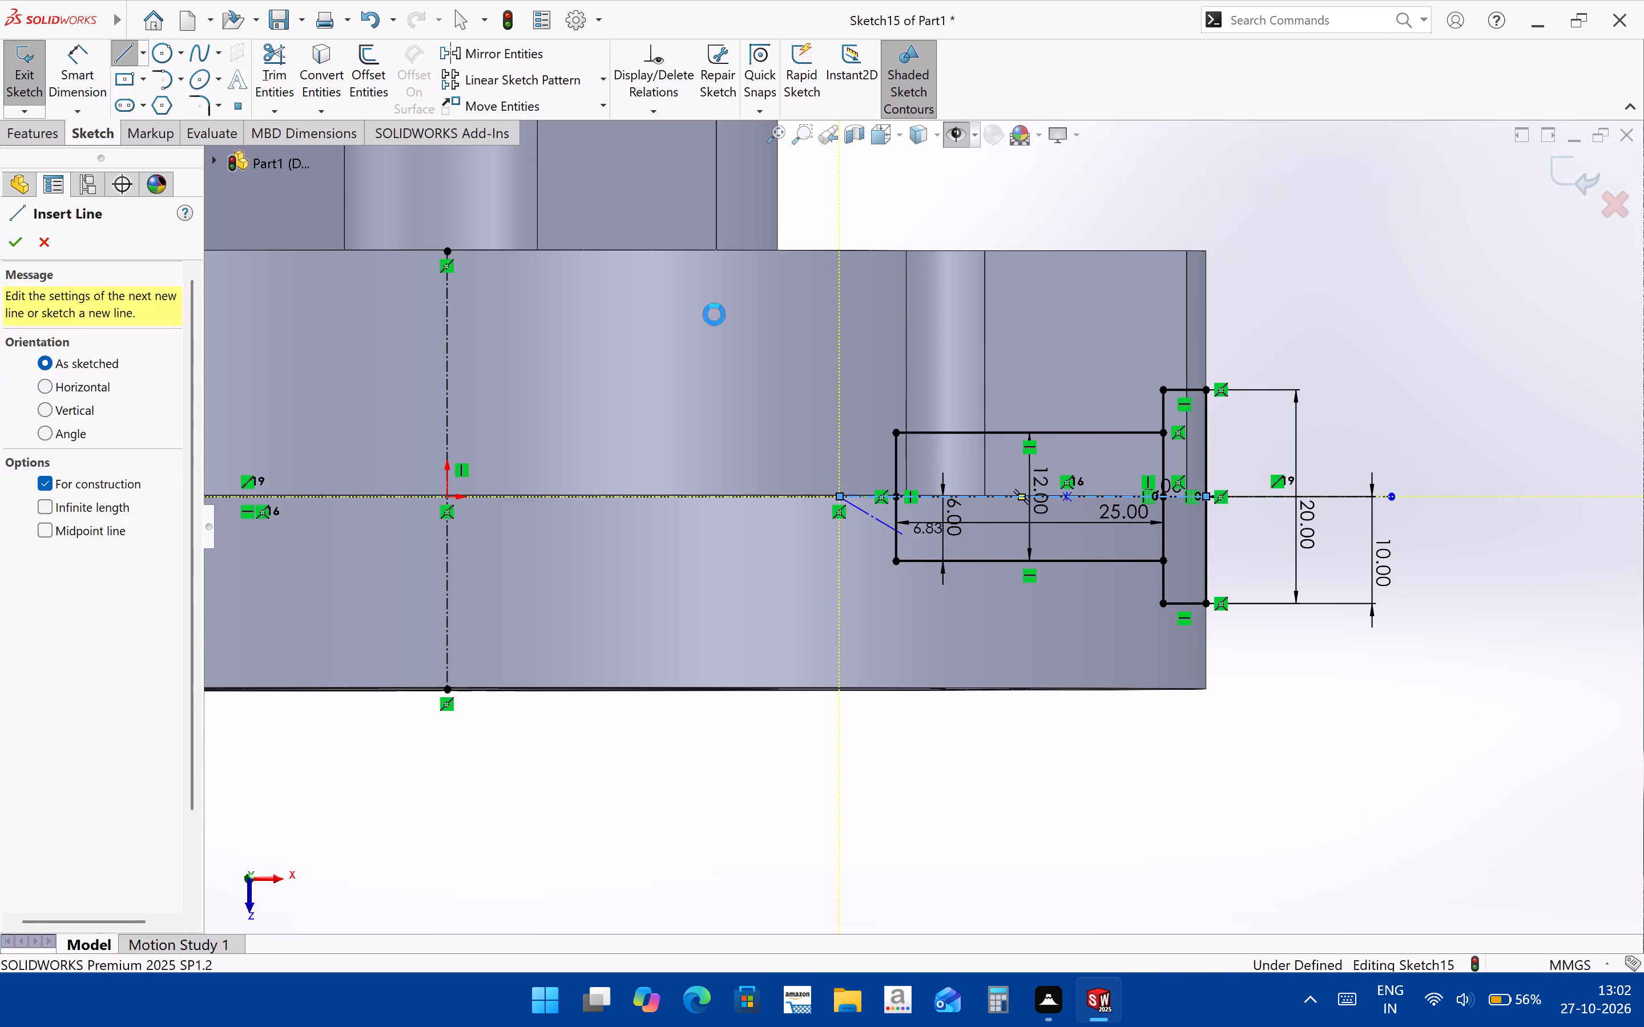
Dimension the horizontal distance from the new centerline's inner endpoint to the outer edge line's midpoint to 32 mm.
click(94, 70)
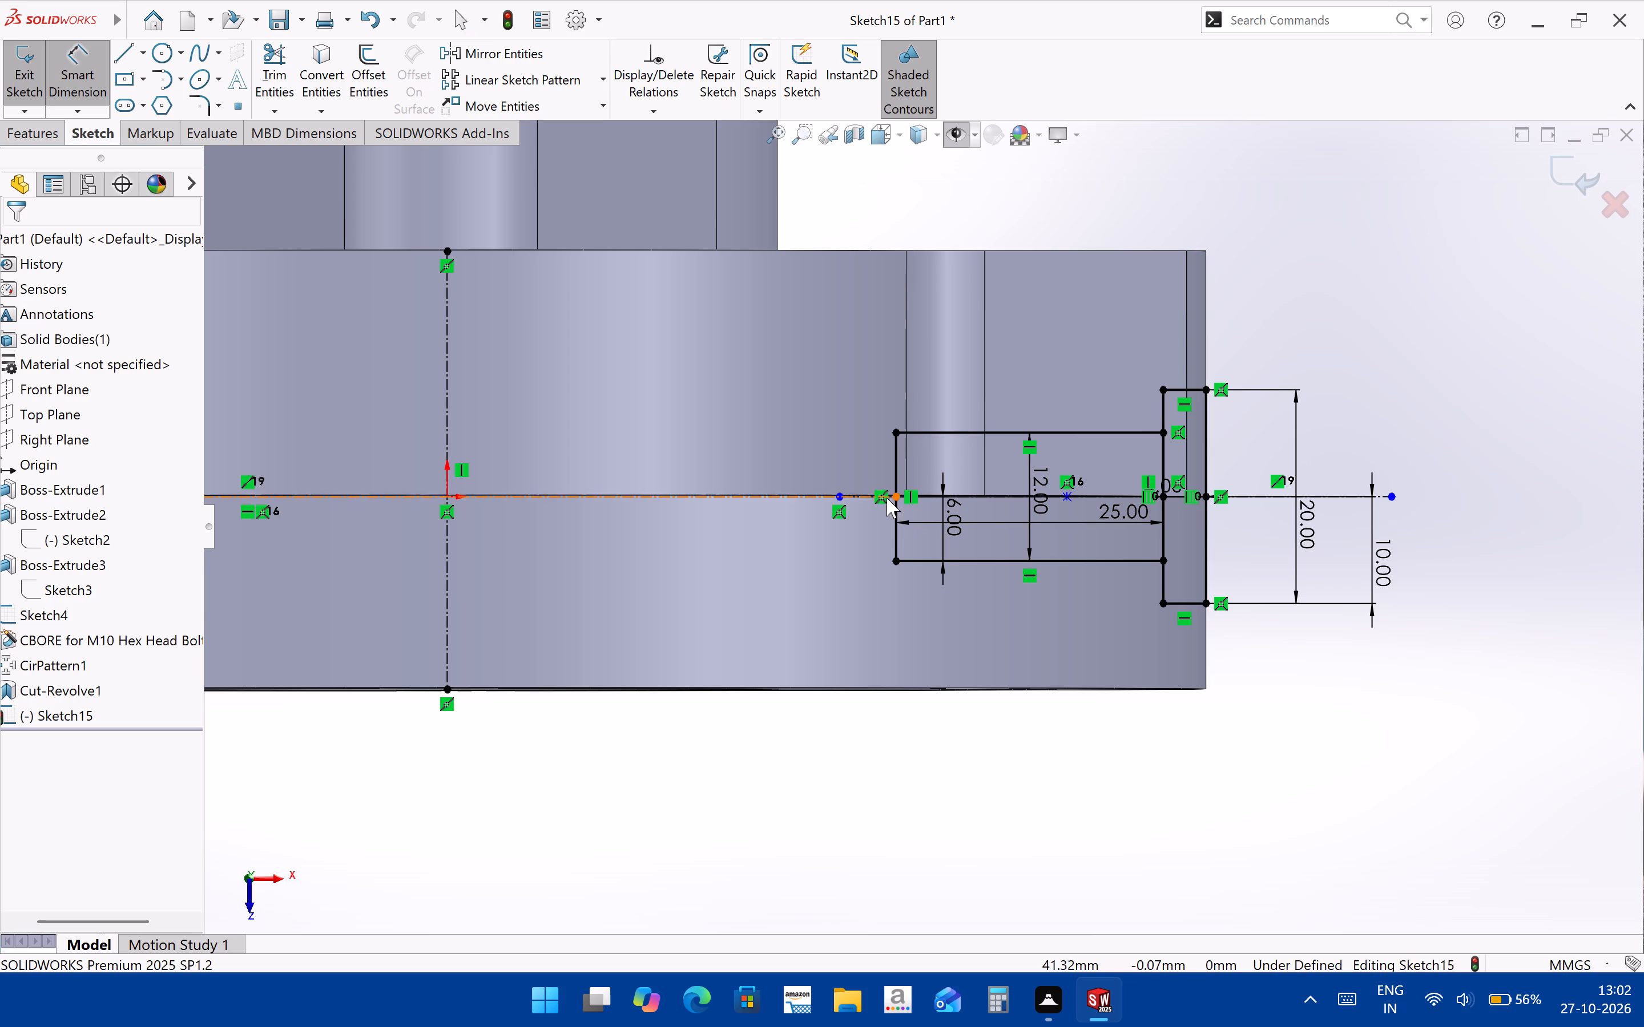
click(854, 498)
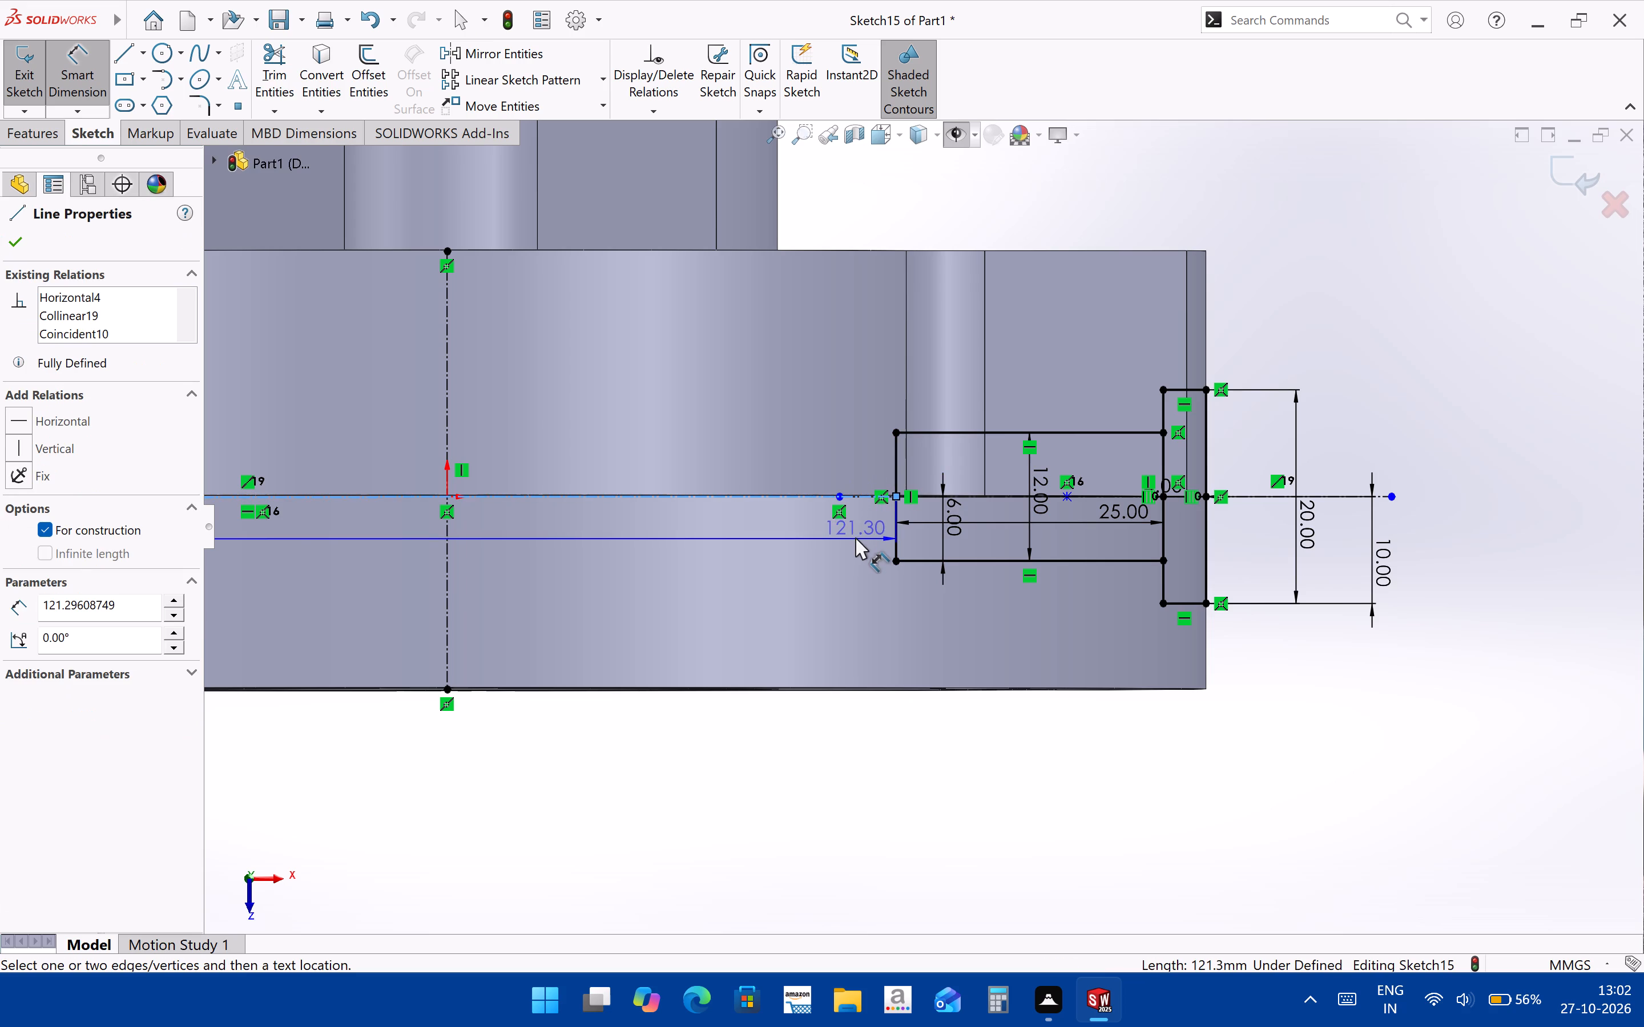
key(Escape)
click(840, 497)
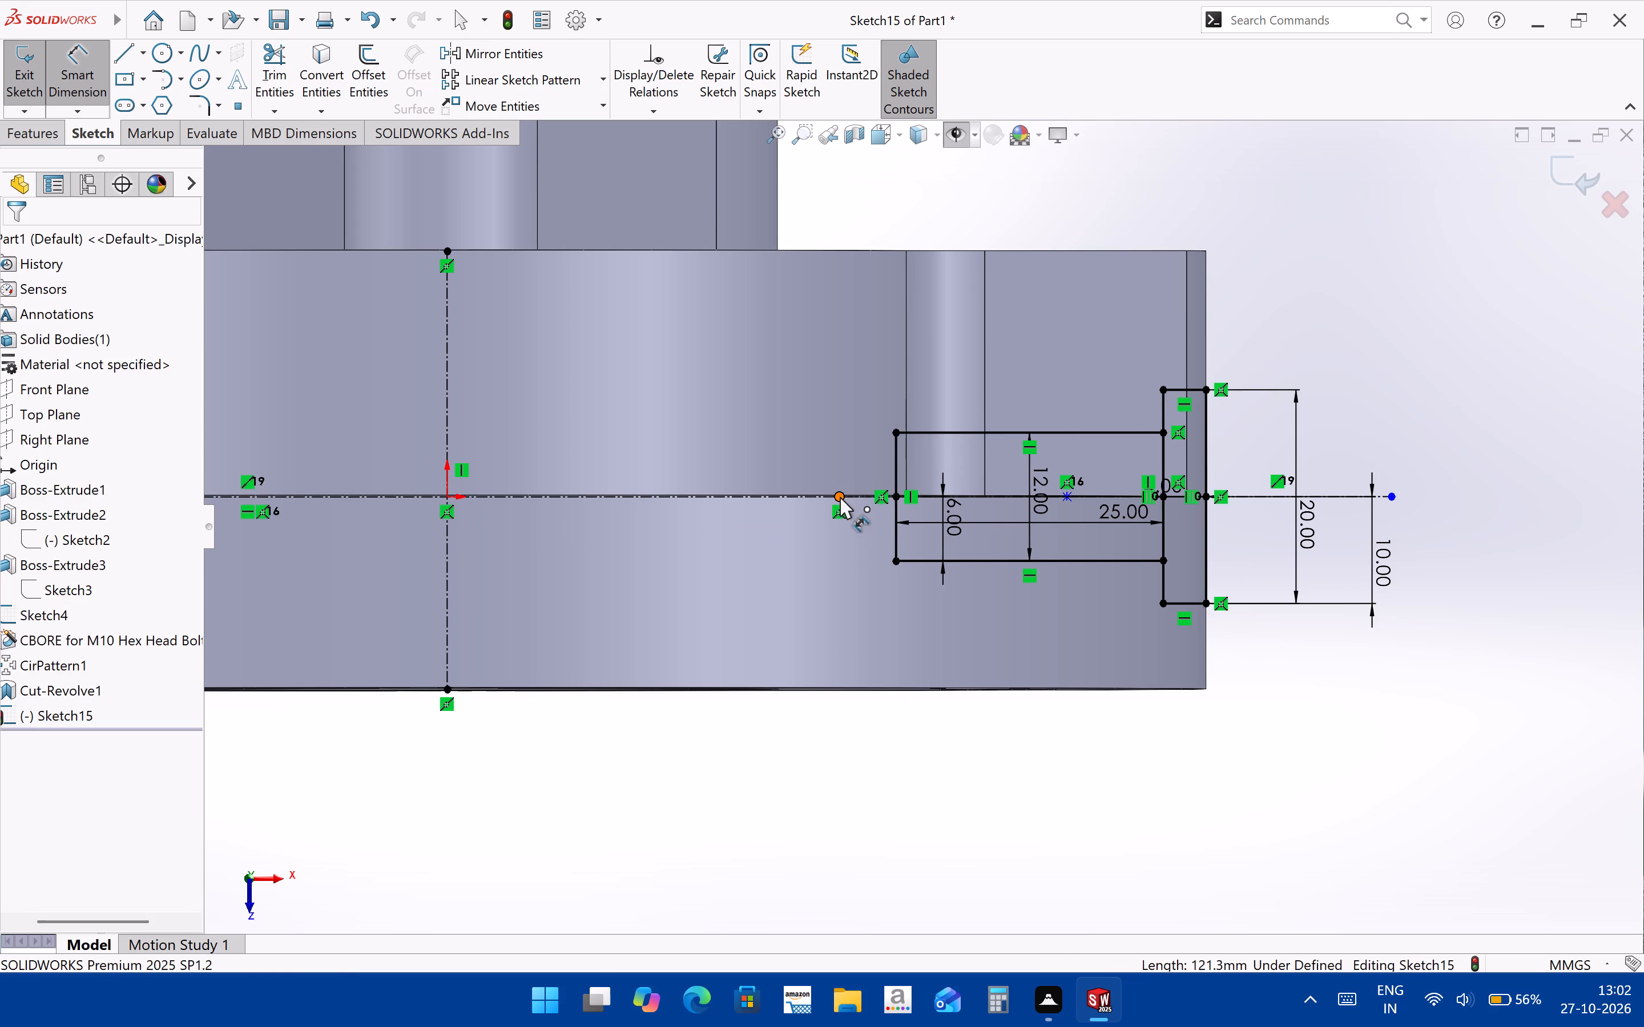
ctrl+click(1204, 497)
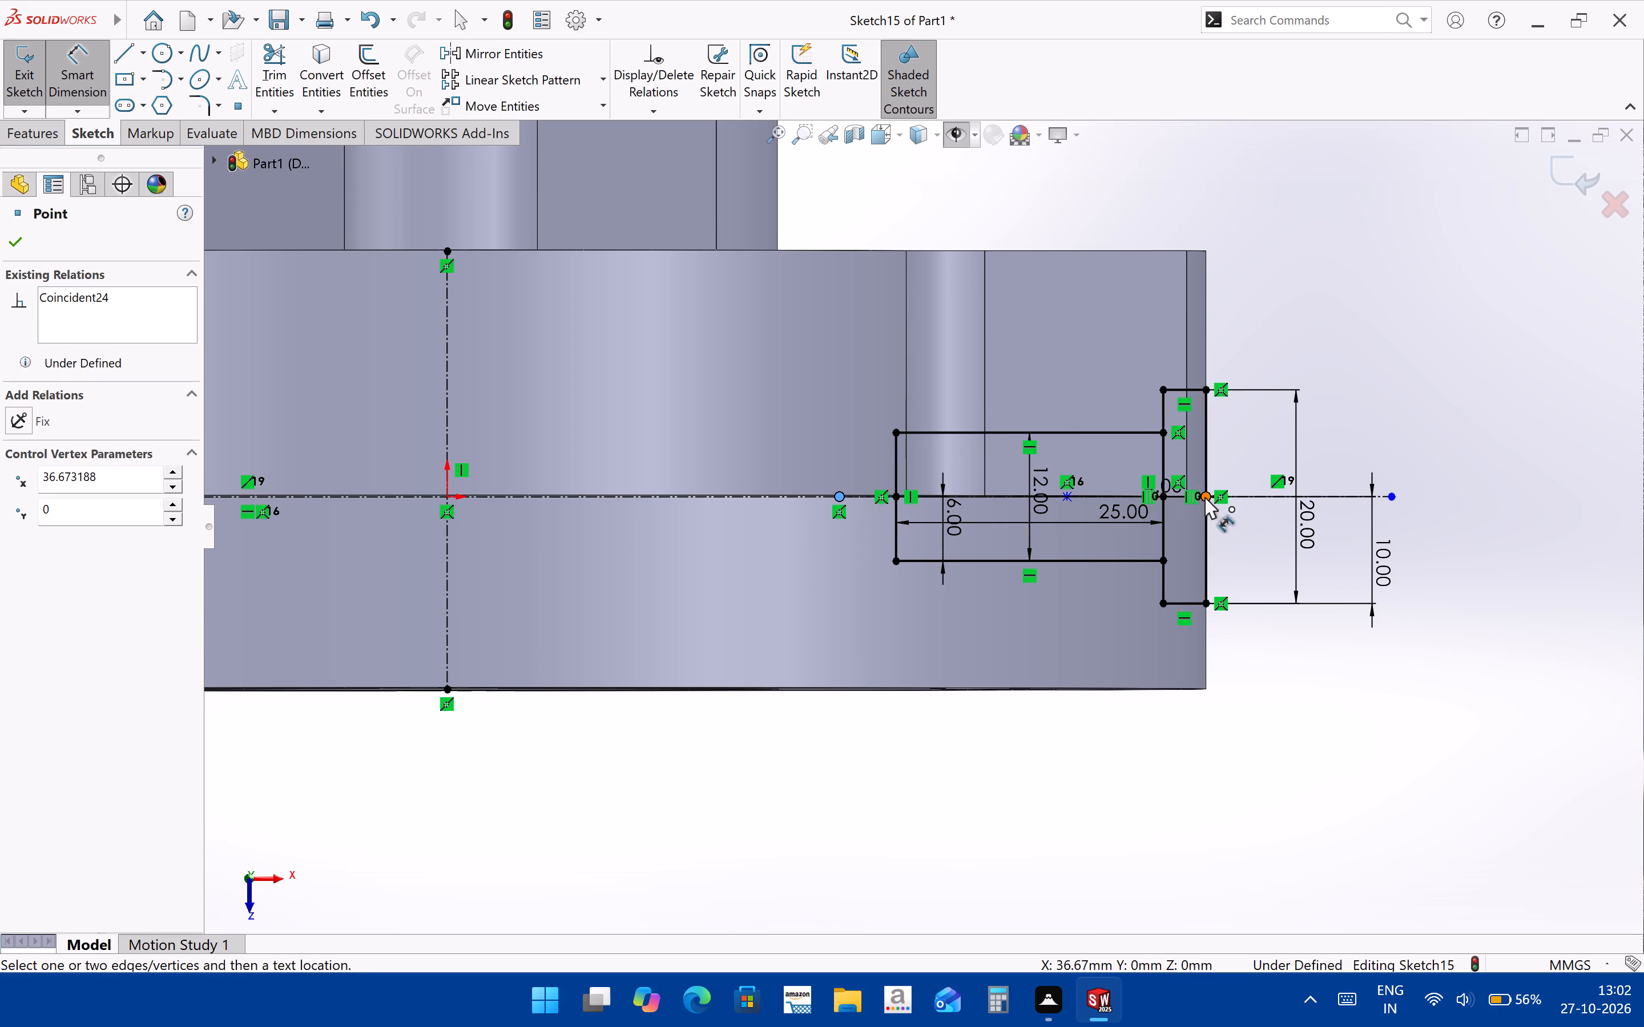
click(1109, 609)
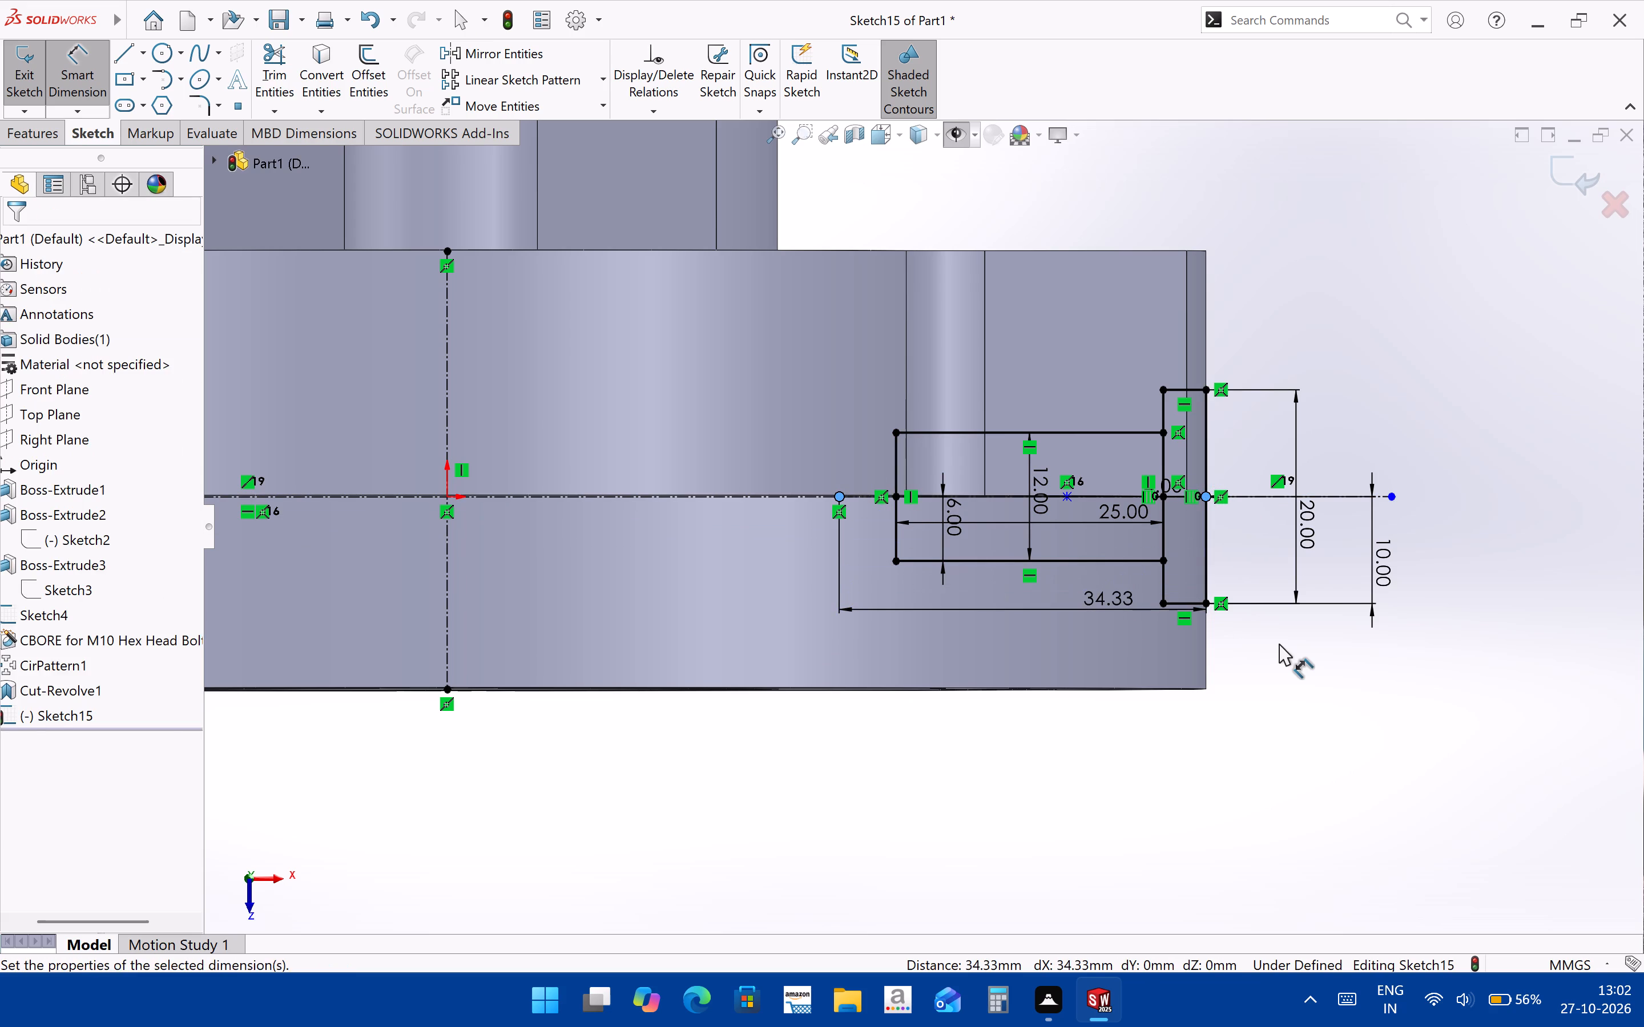
text(32)
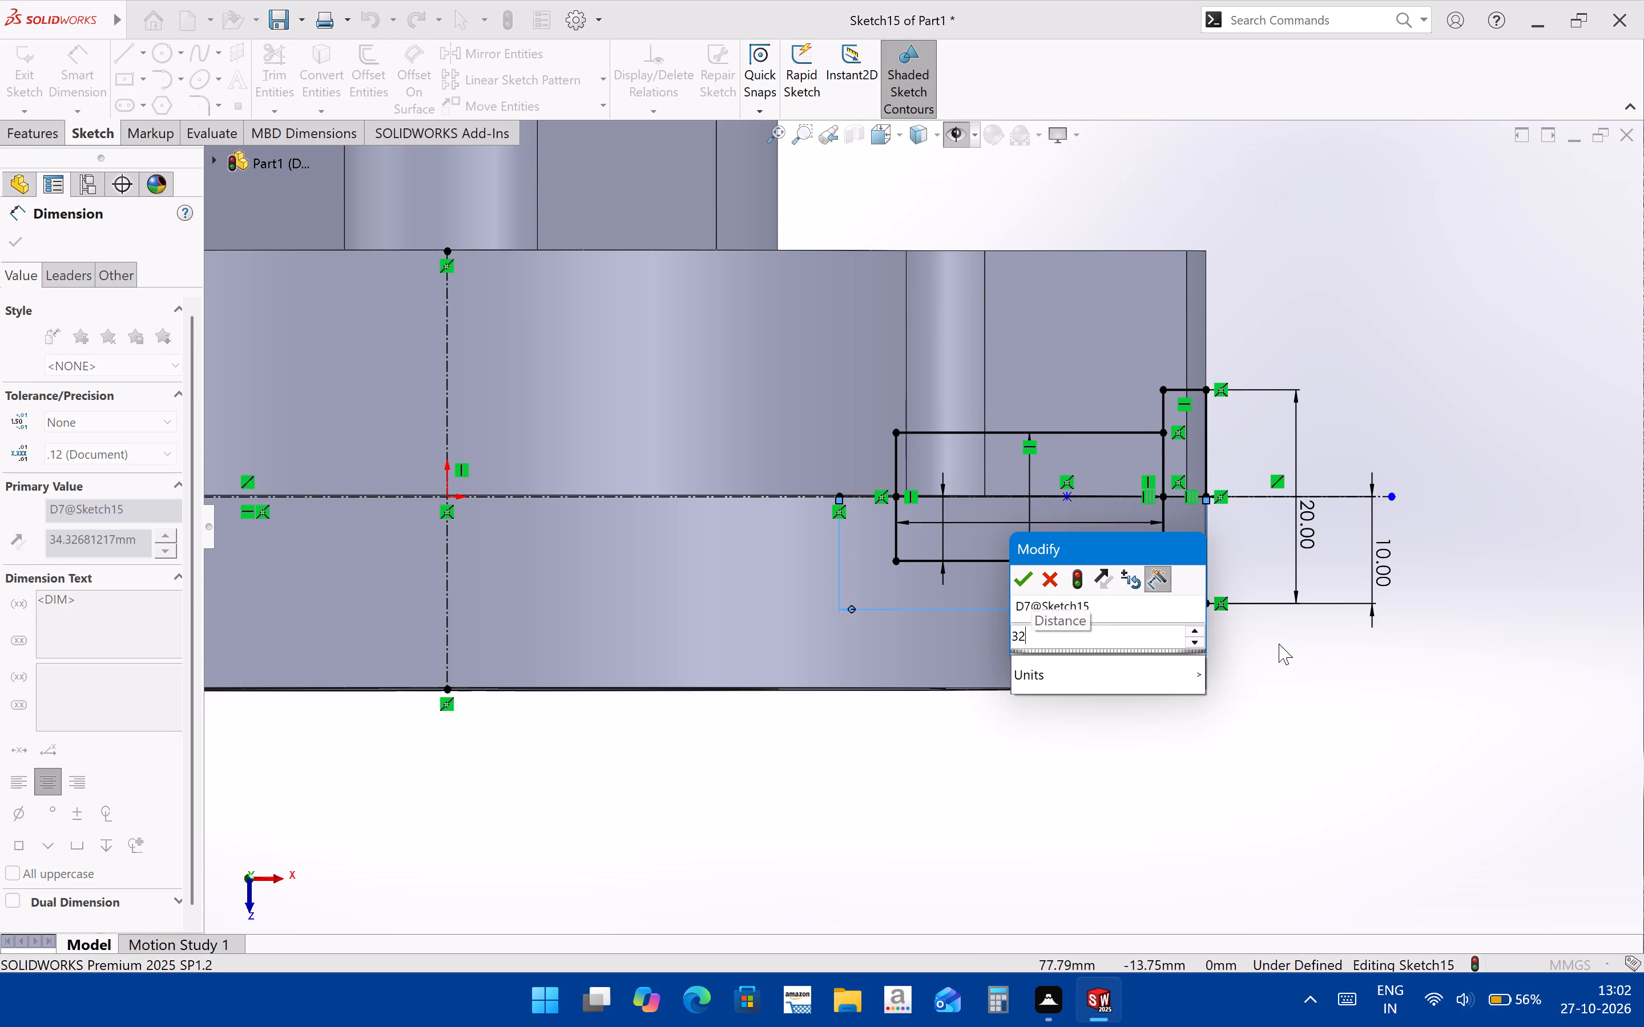
key(Return)
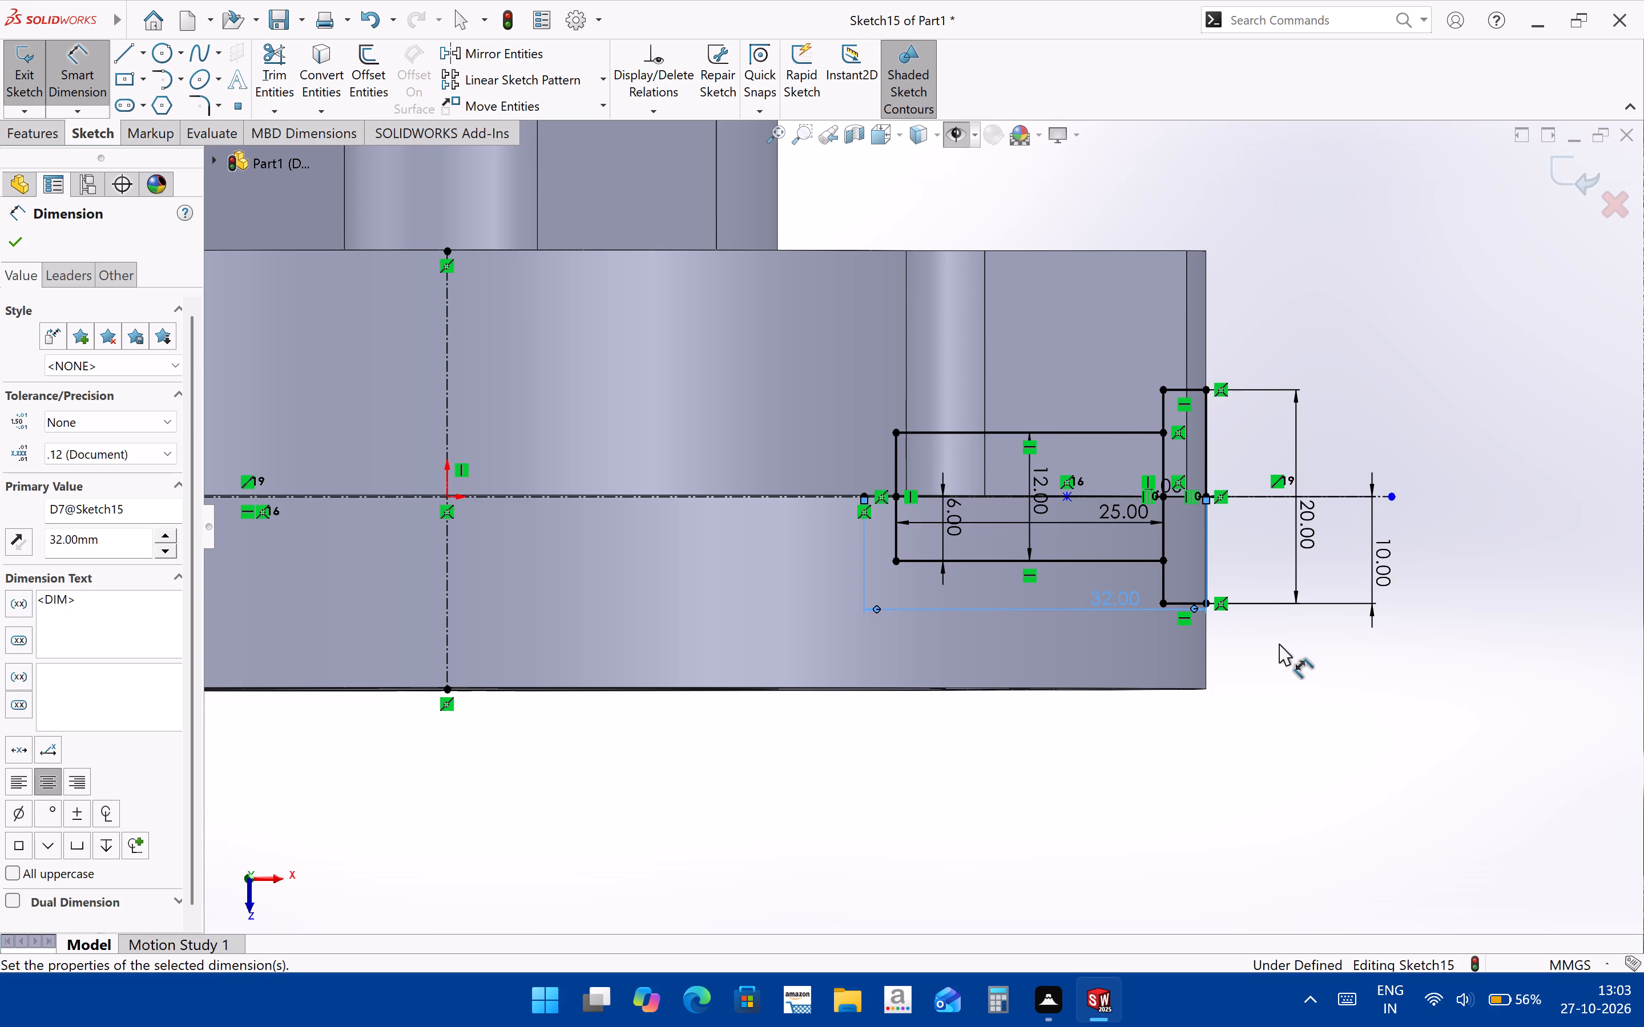
Sketch a vertical line about 6.5 mm long across the horizontal centerline, passing through the 32 mm centerline's inner endpoint.
click(135, 56)
scroll(861, 471, down, 2)
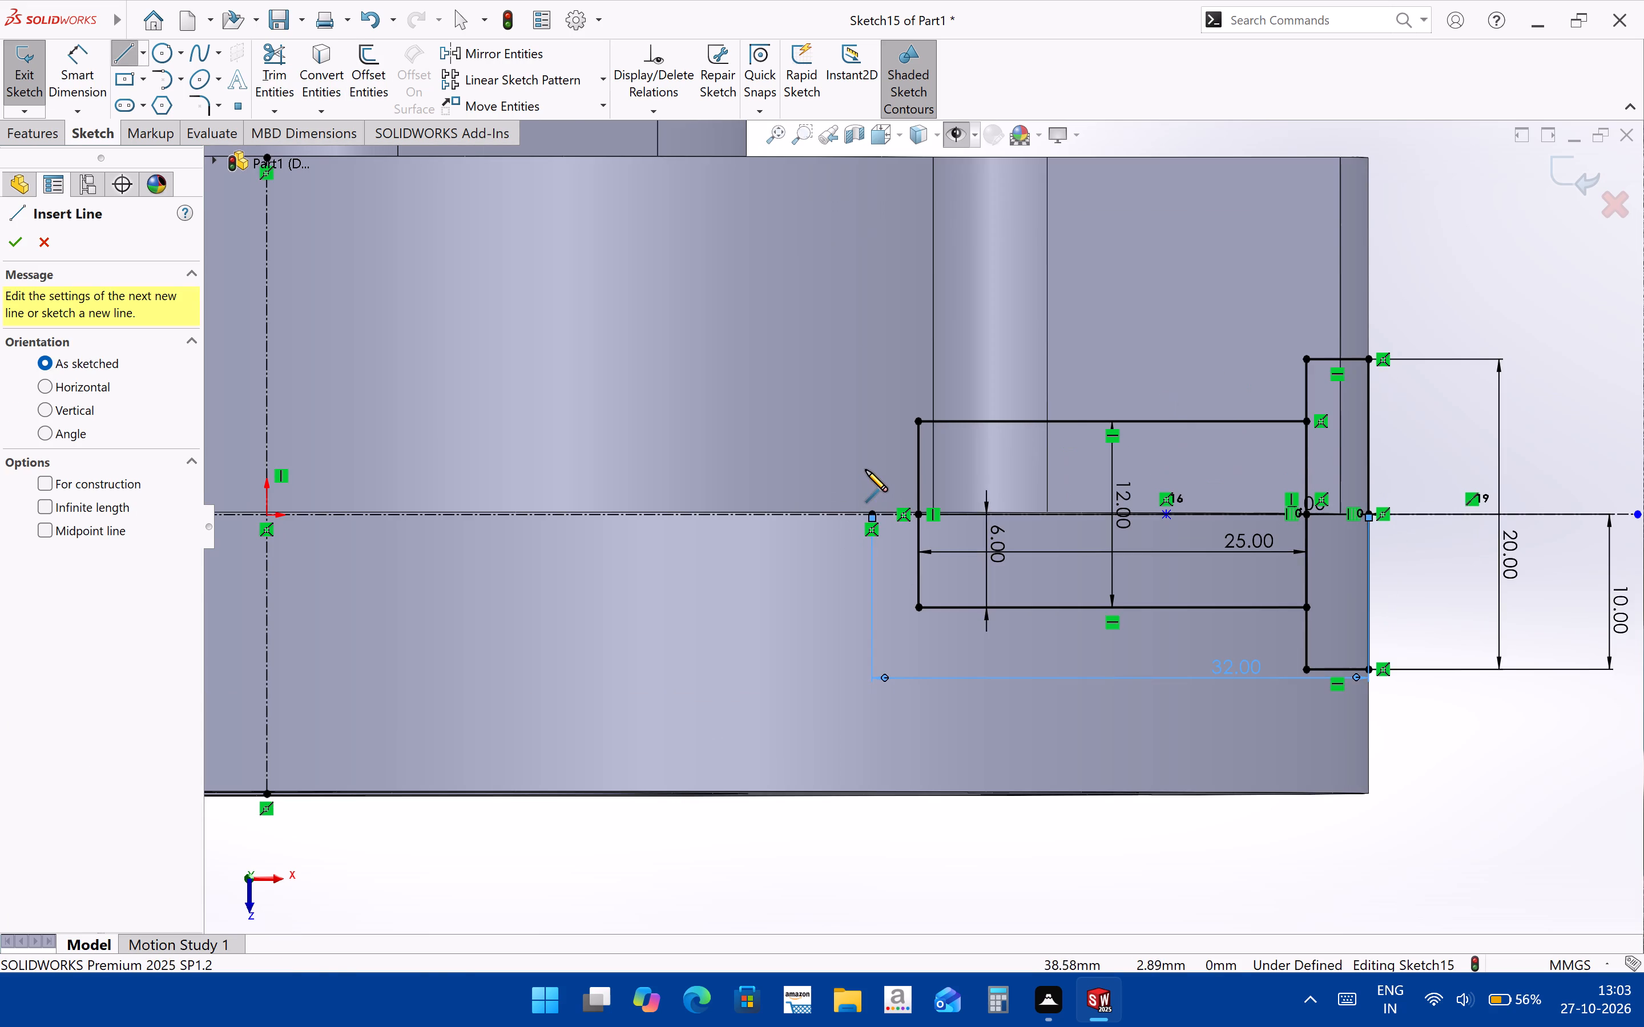
click(873, 470)
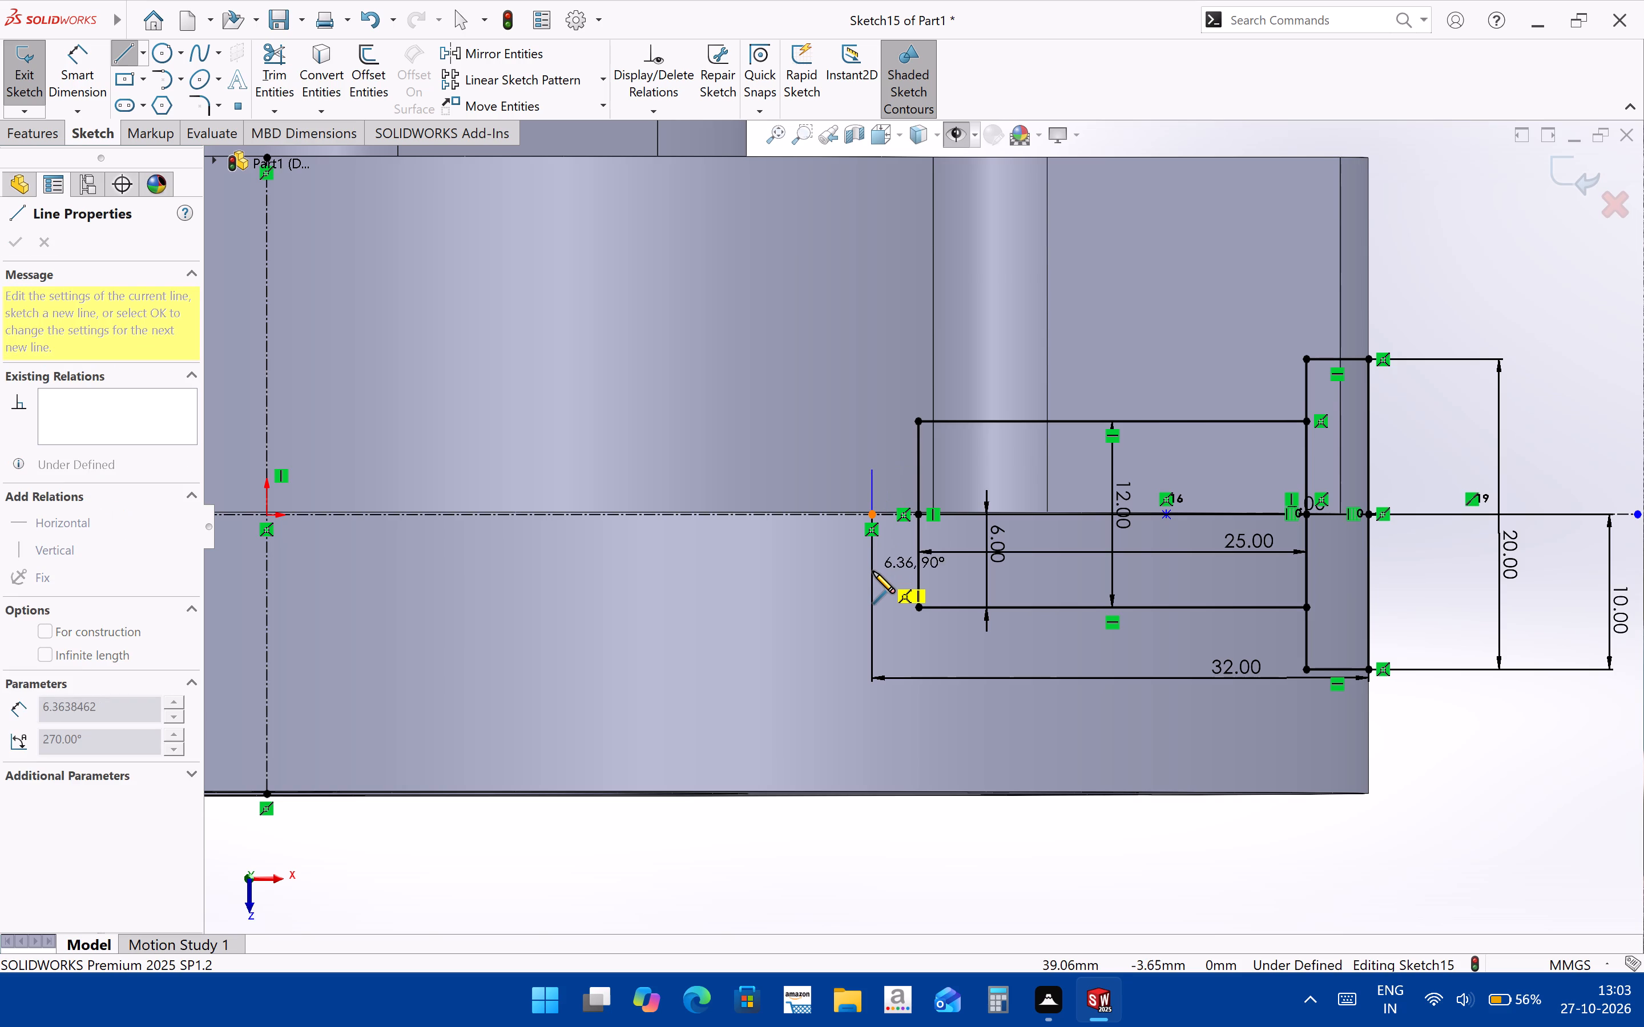
click(873, 571)
key(Escape)
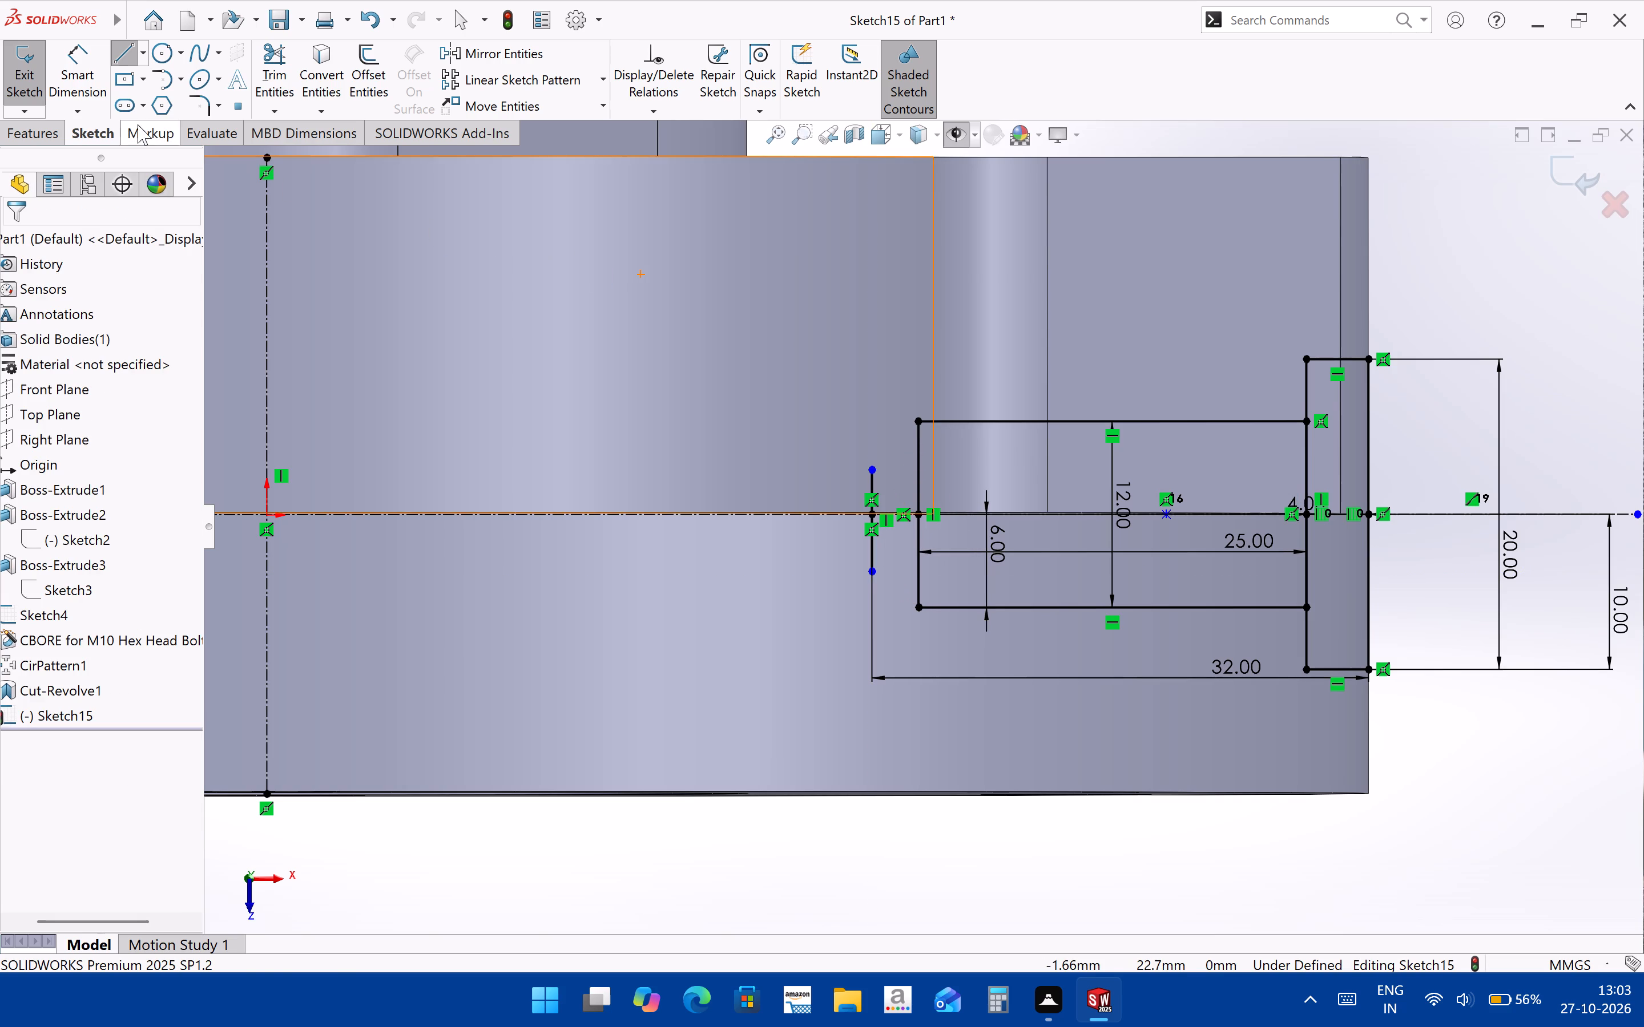
Dimension the short vertical line's length to 5 mm.
click(65, 75)
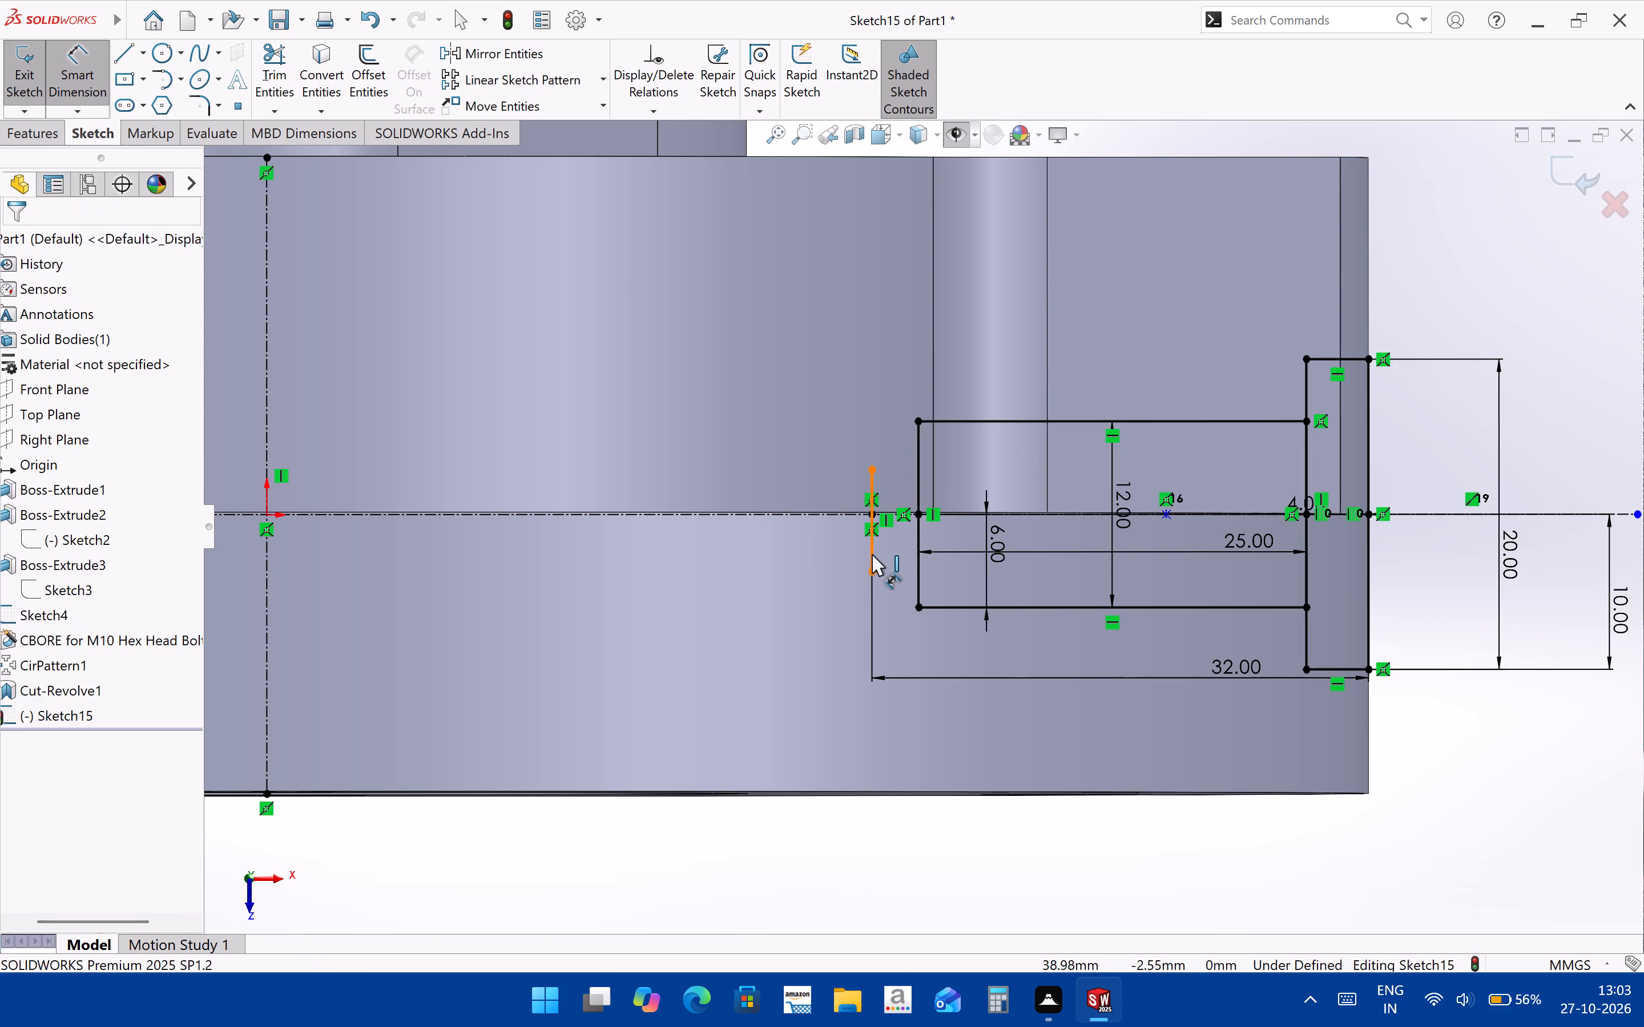
click(872, 554)
click(835, 551)
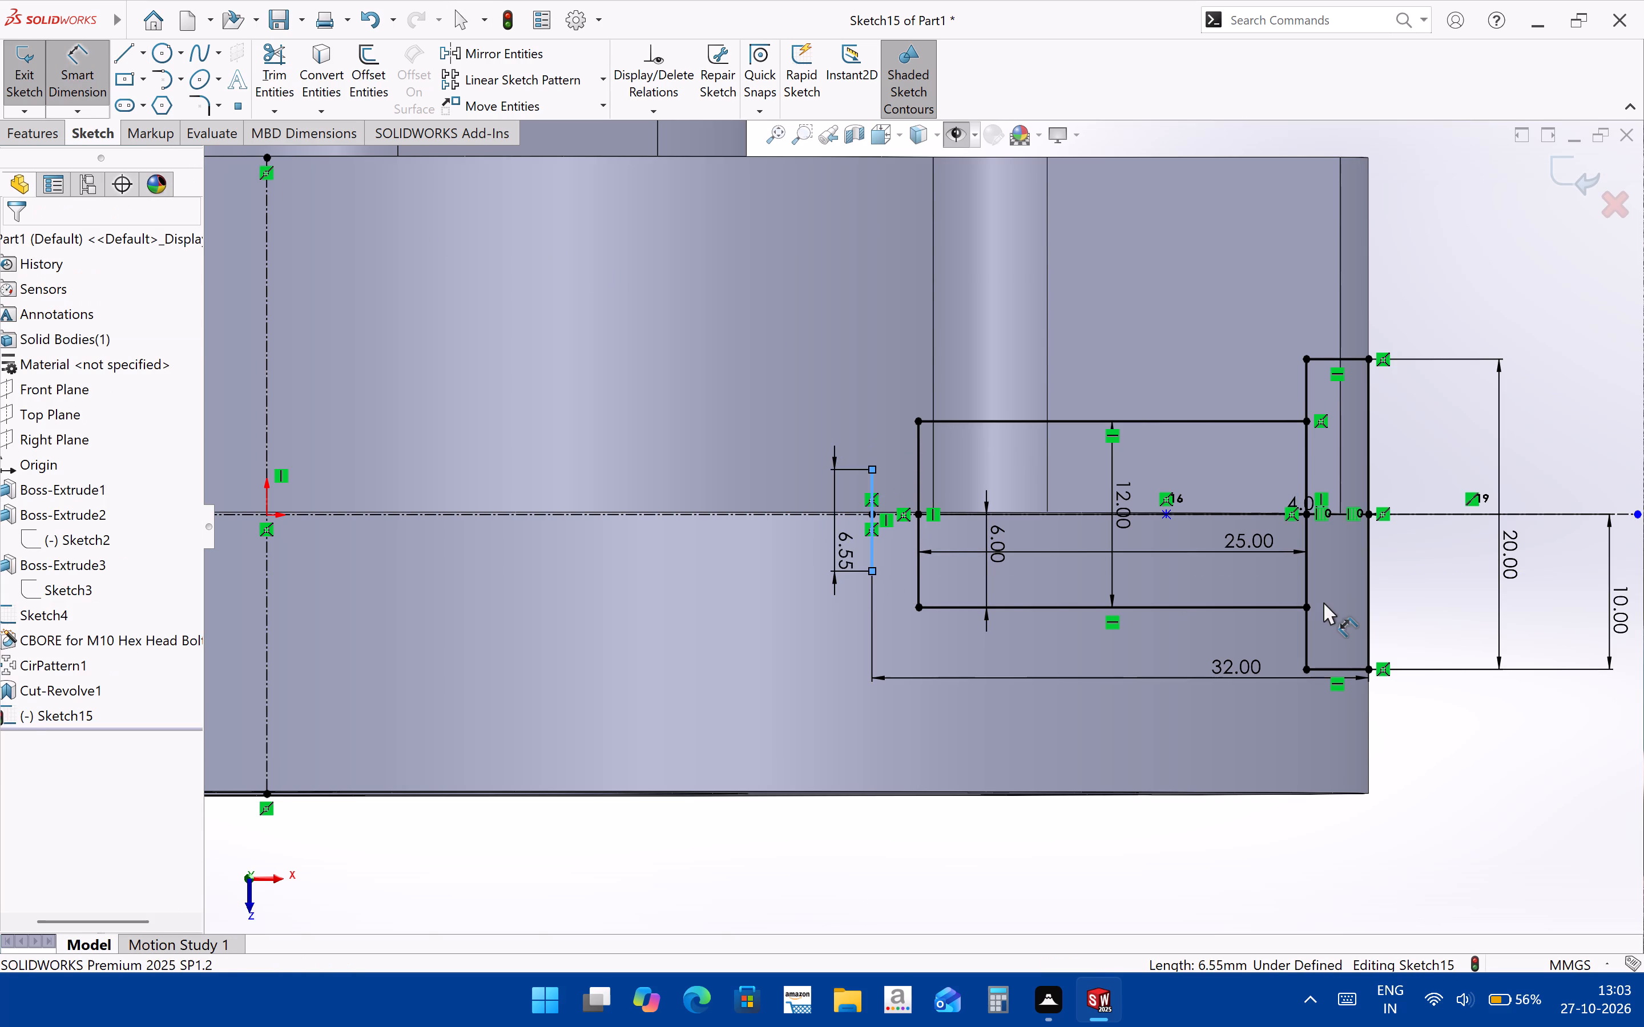
key(5)
key(Return)
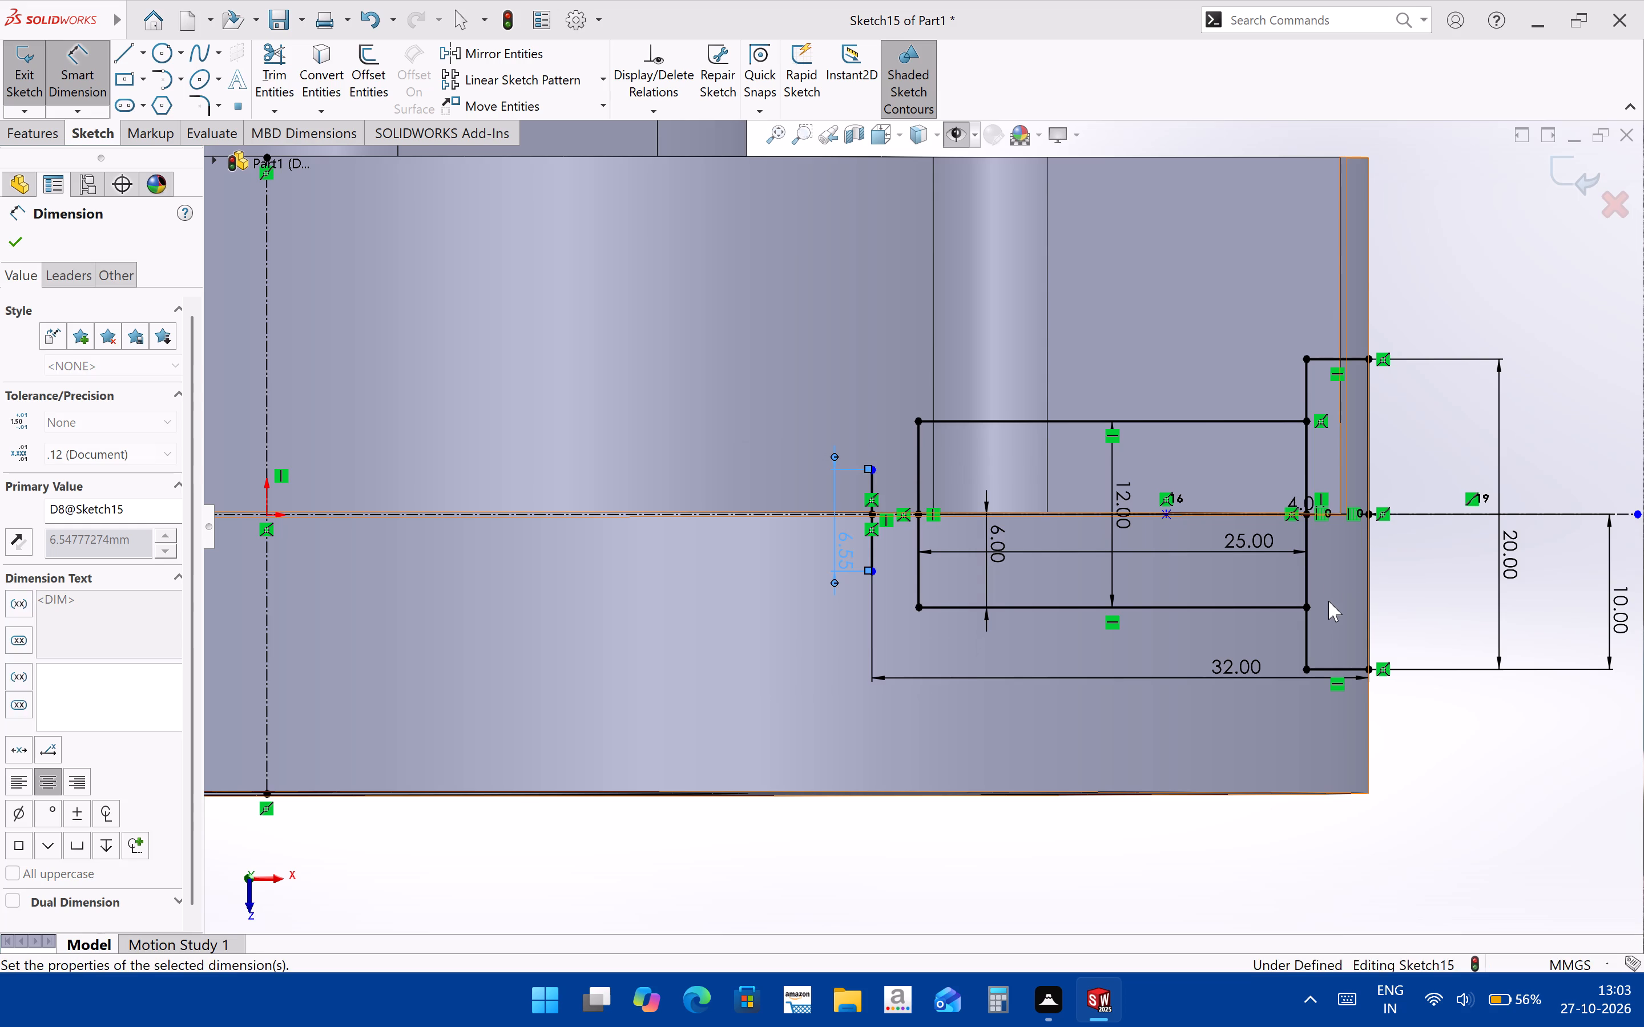
Dimension the short vertical line's lower endpoint 2.5 mm from the horizontal centerline.
scroll(899, 572, down, 2)
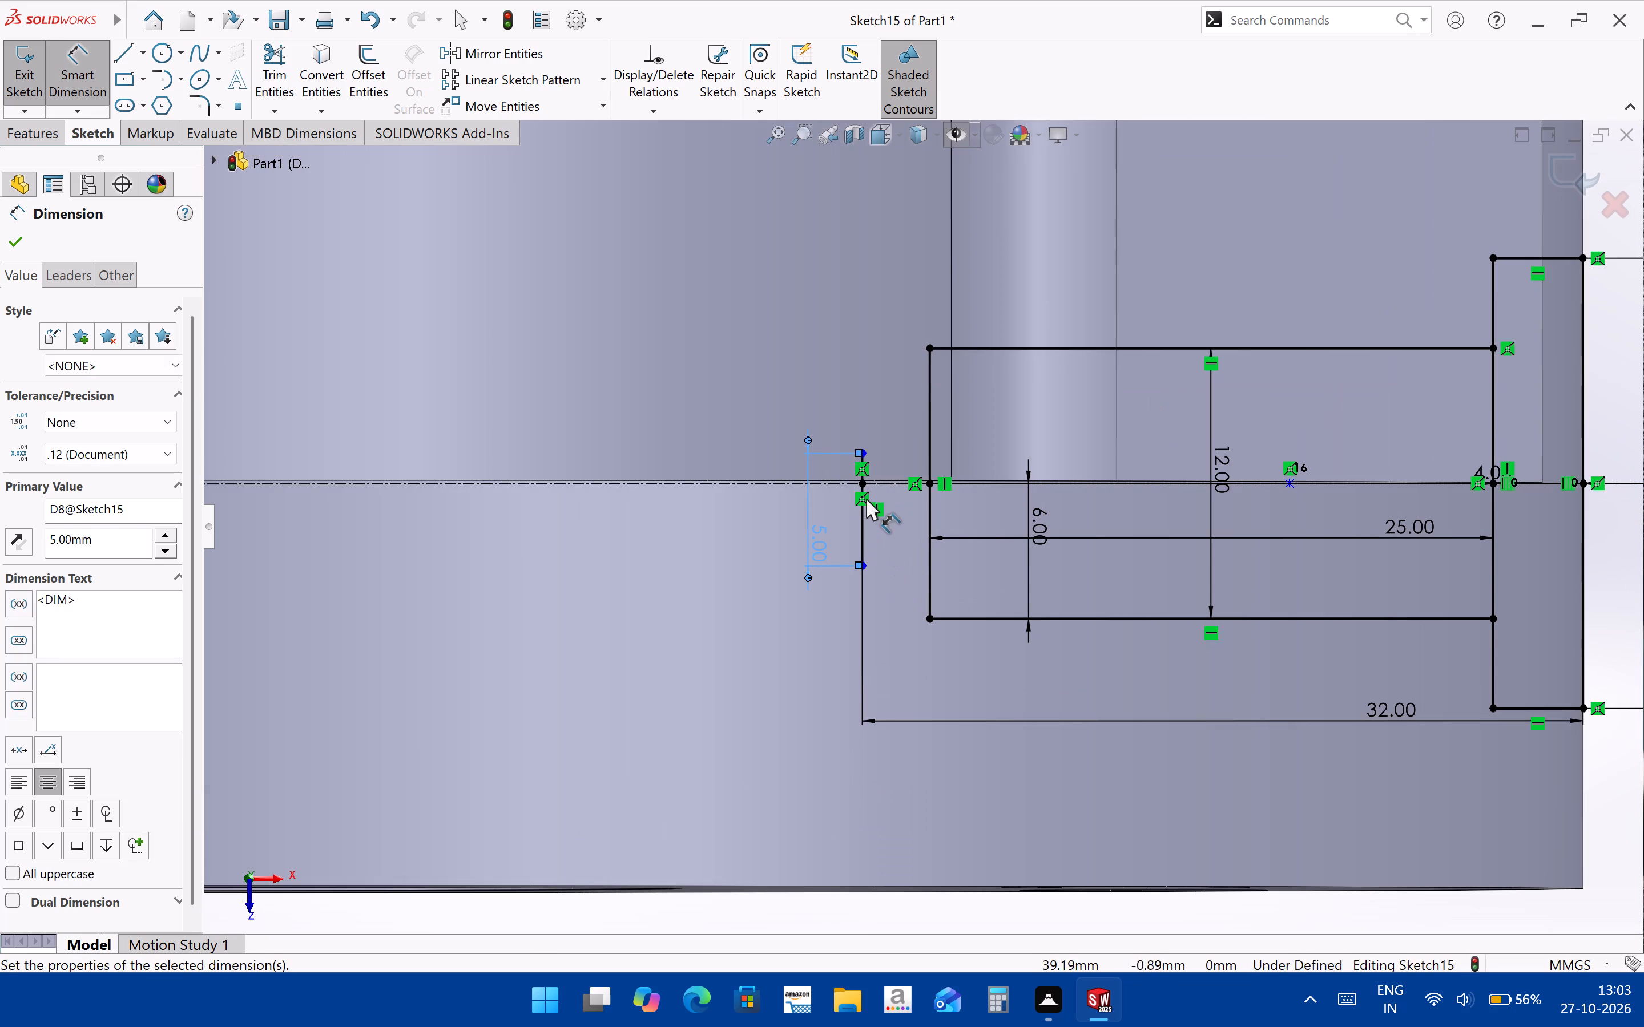
click(871, 480)
click(862, 567)
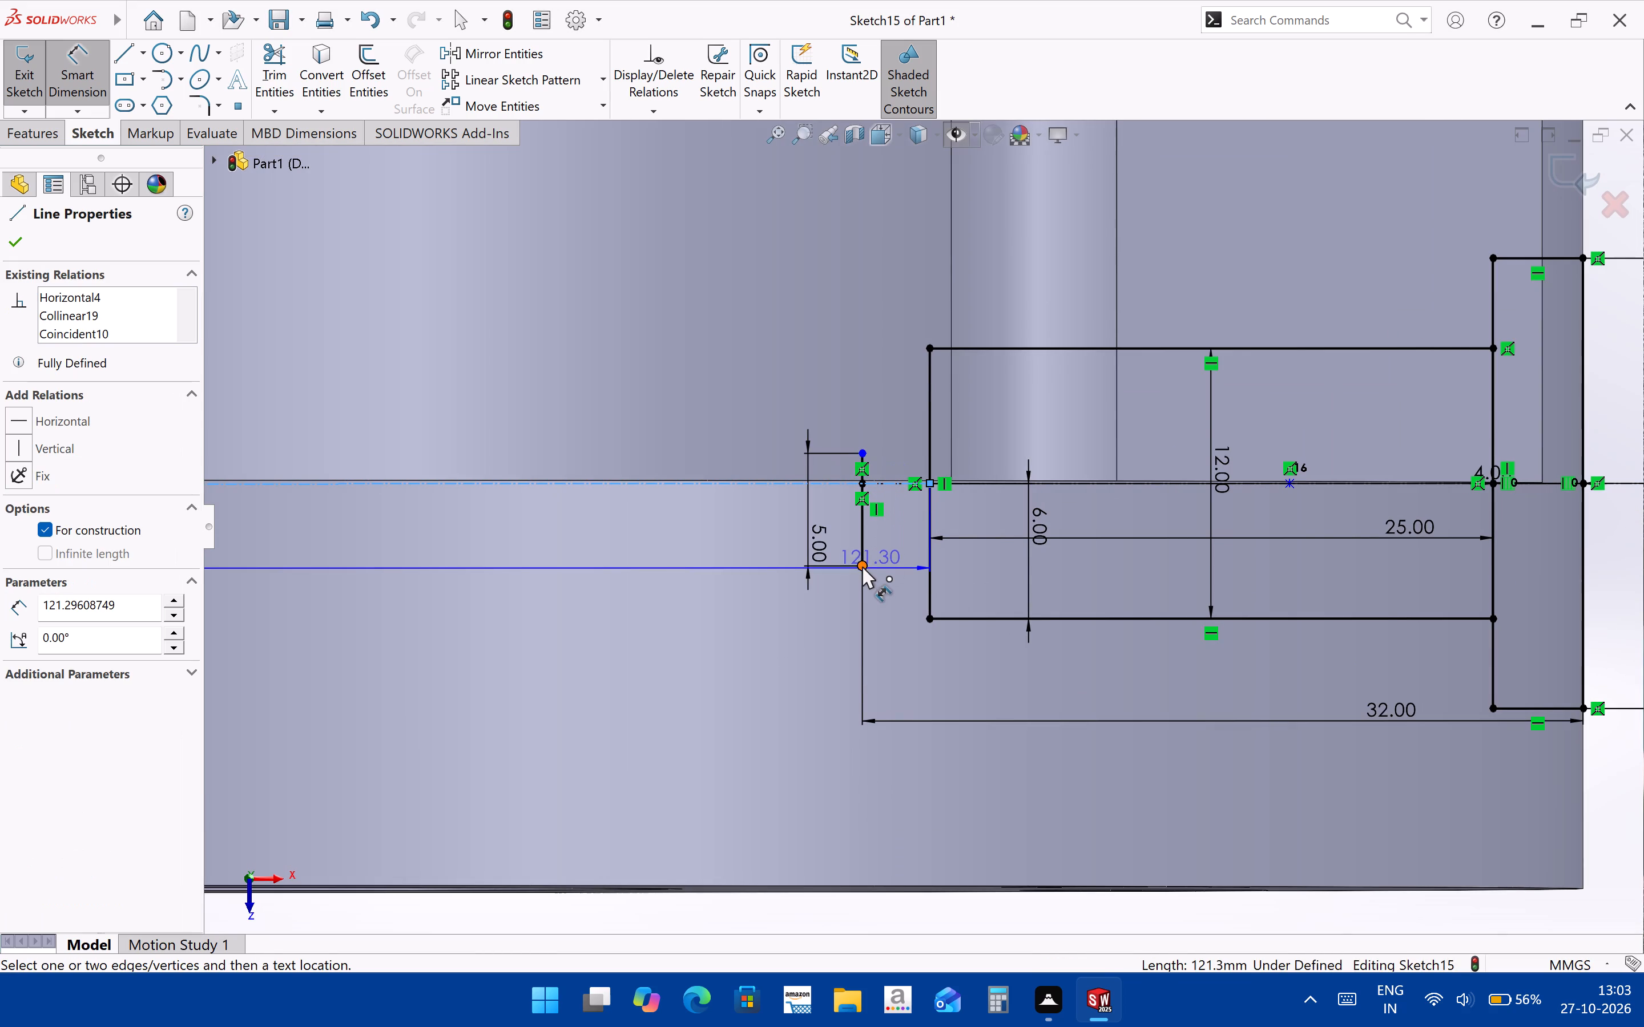
click(885, 537)
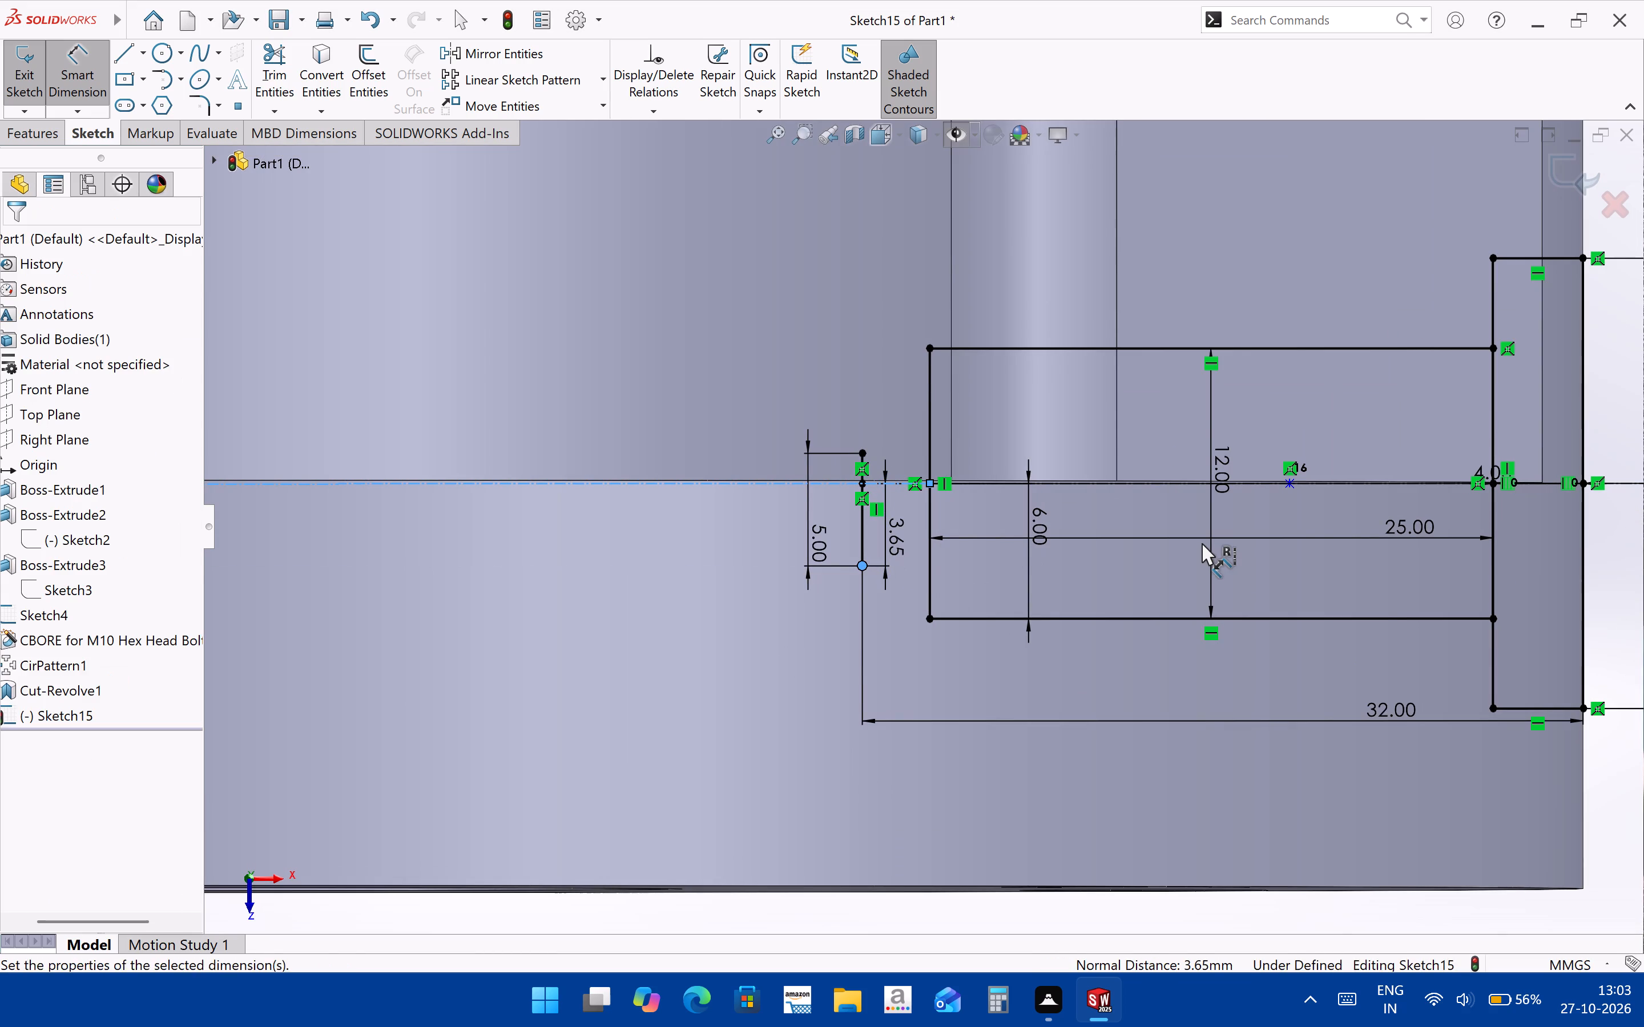
key(2)
text(.5)
key(Return)
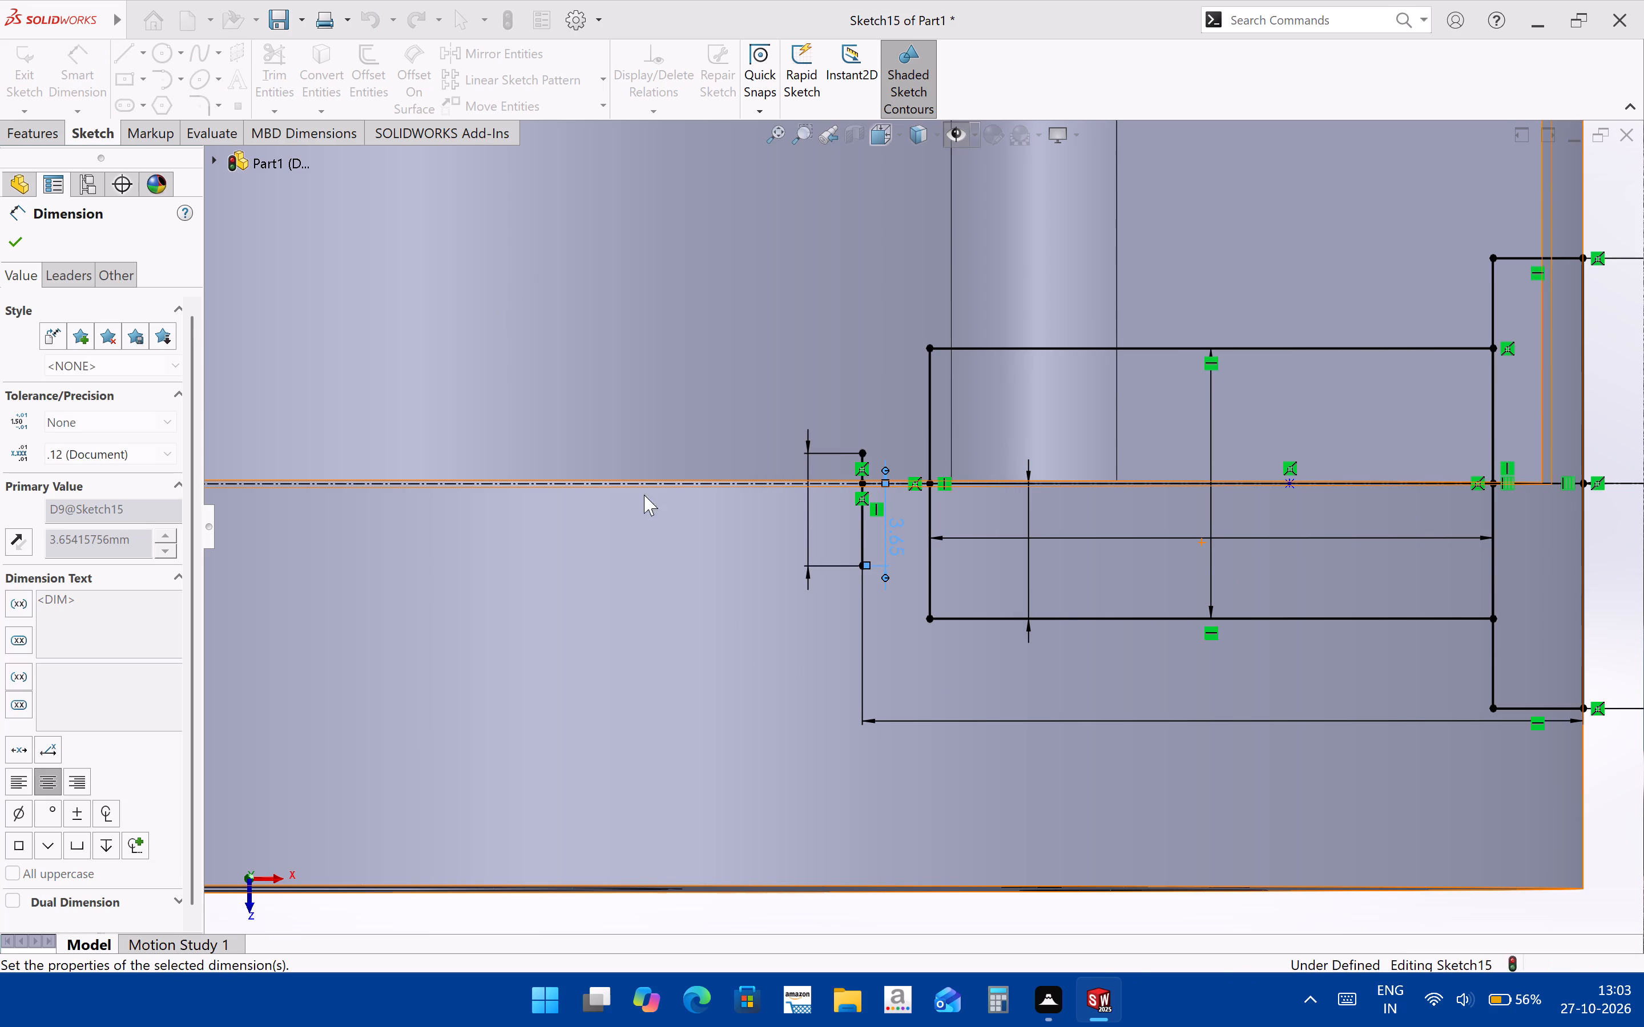
Sketch two slanted lines joining the short vertical line's lower and upper ends to the inner rectangle's nearest corners.
click(124, 50)
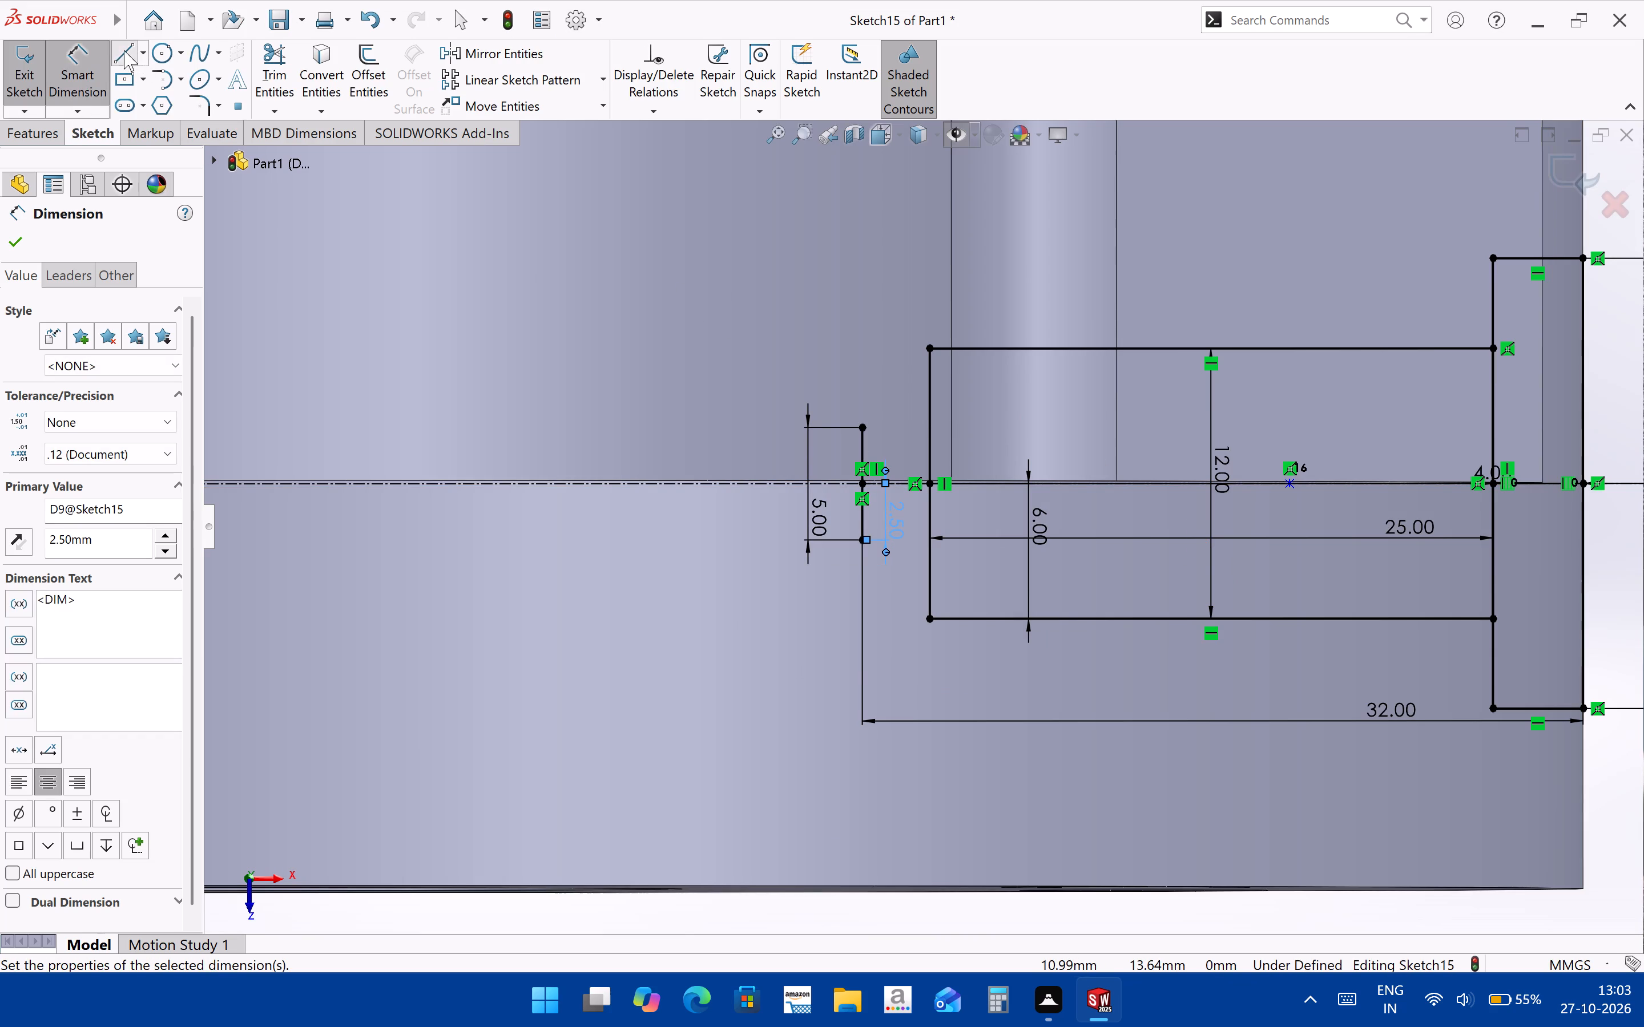
click(863, 540)
click(928, 618)
key(Escape)
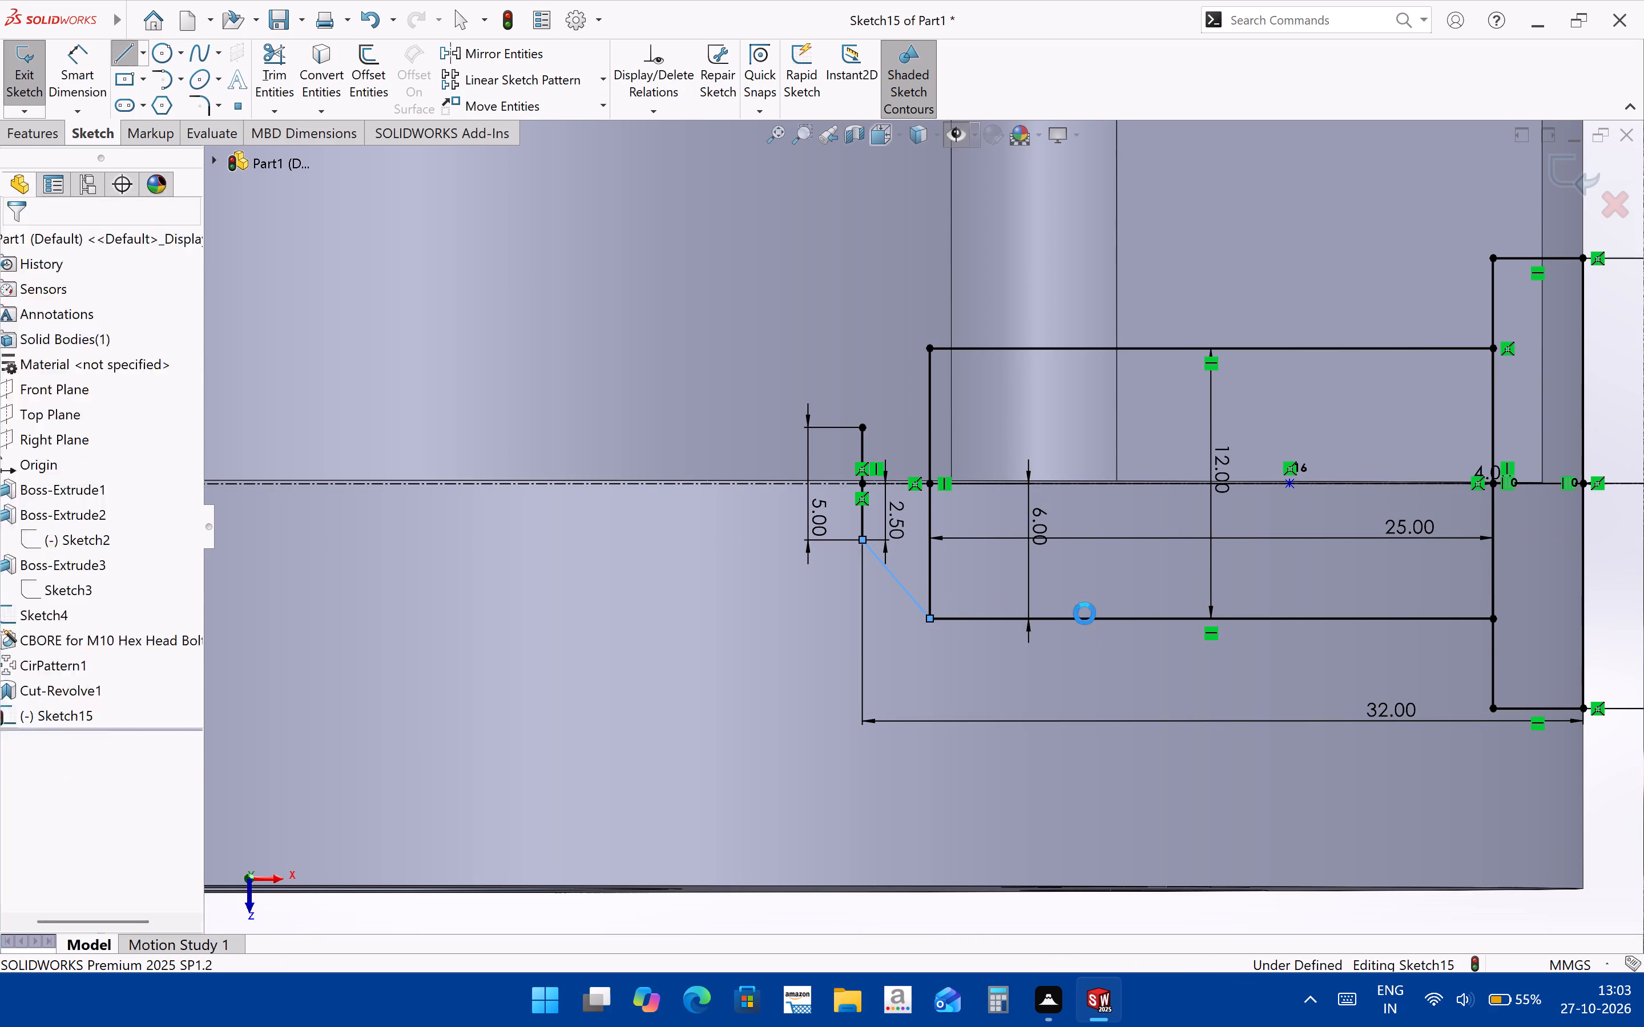
key(Return)
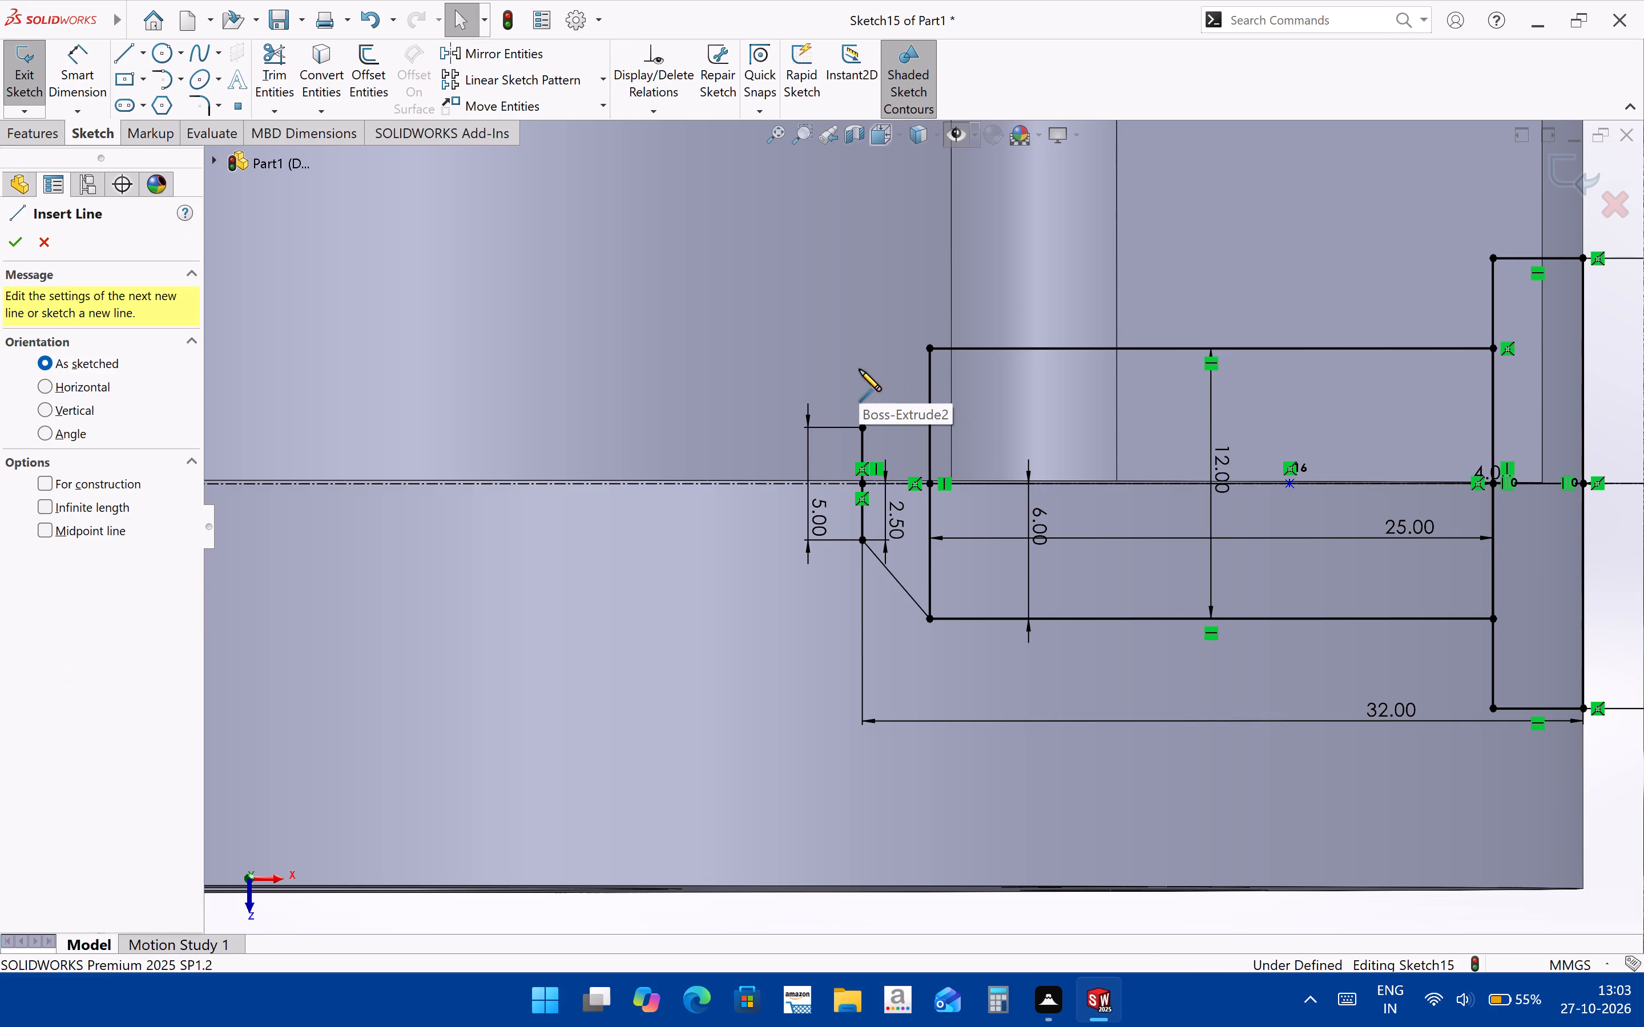
click(861, 427)
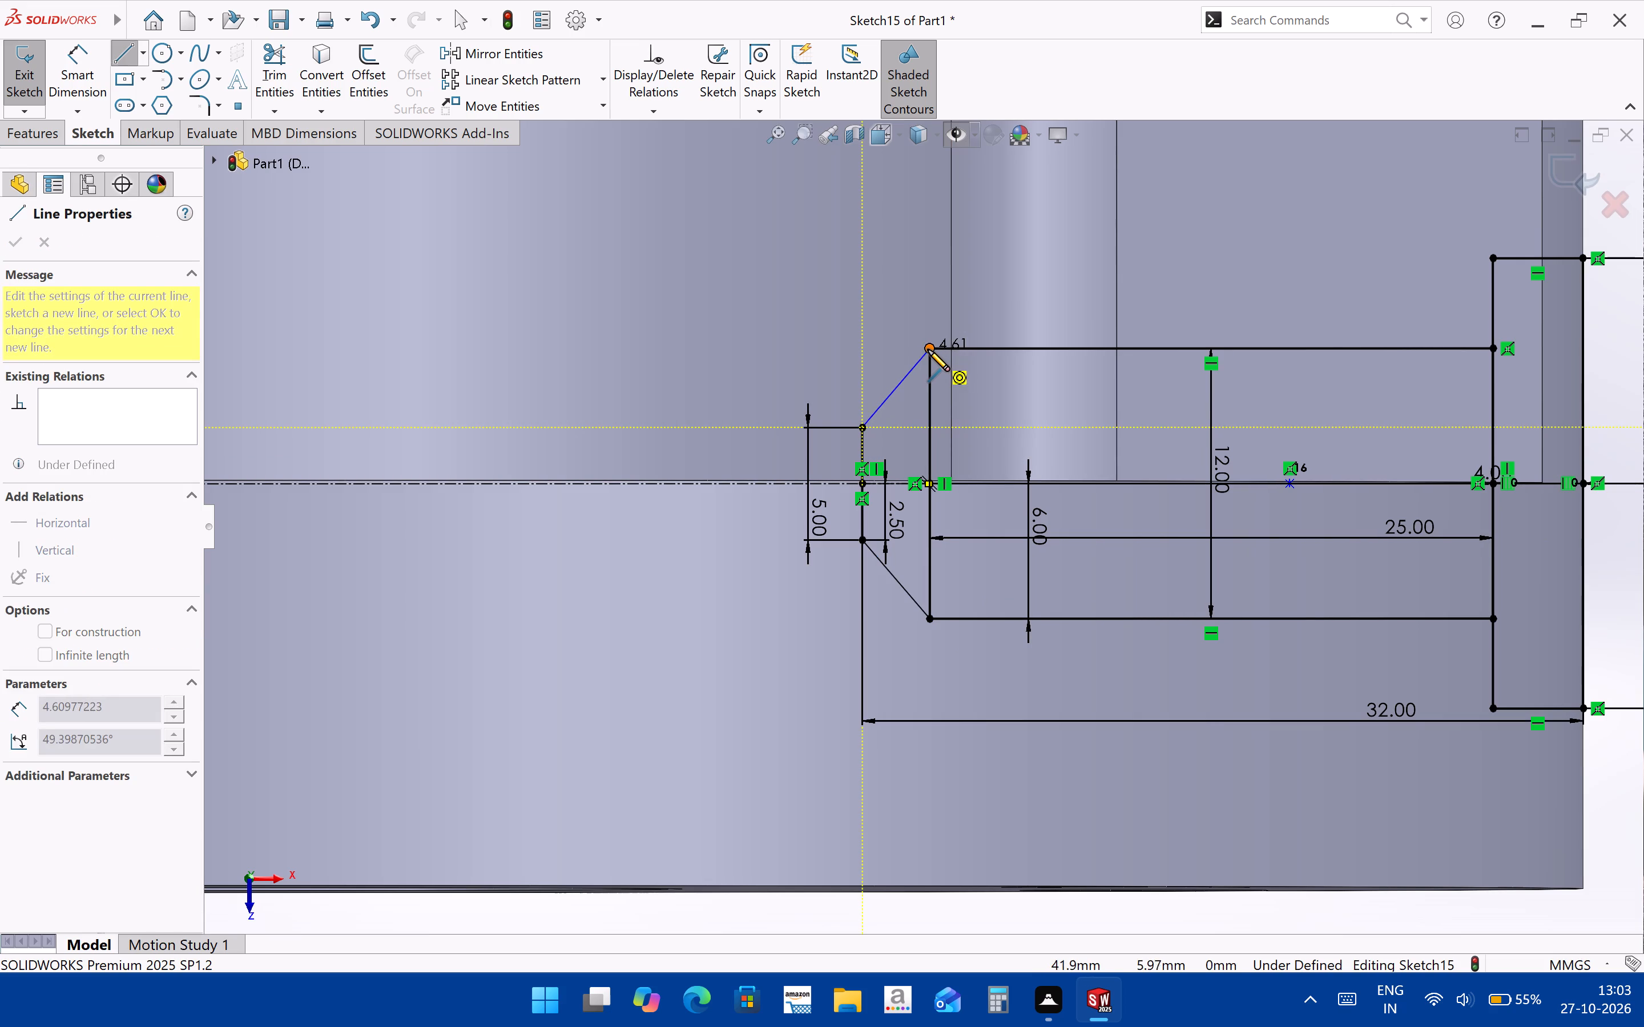
click(928, 349)
key(Escape)
Sketch two horizontal lines about 24 mm long inward from the 5 mm line's ends and close them with a vertical line.
scroll(978, 502, up, 3)
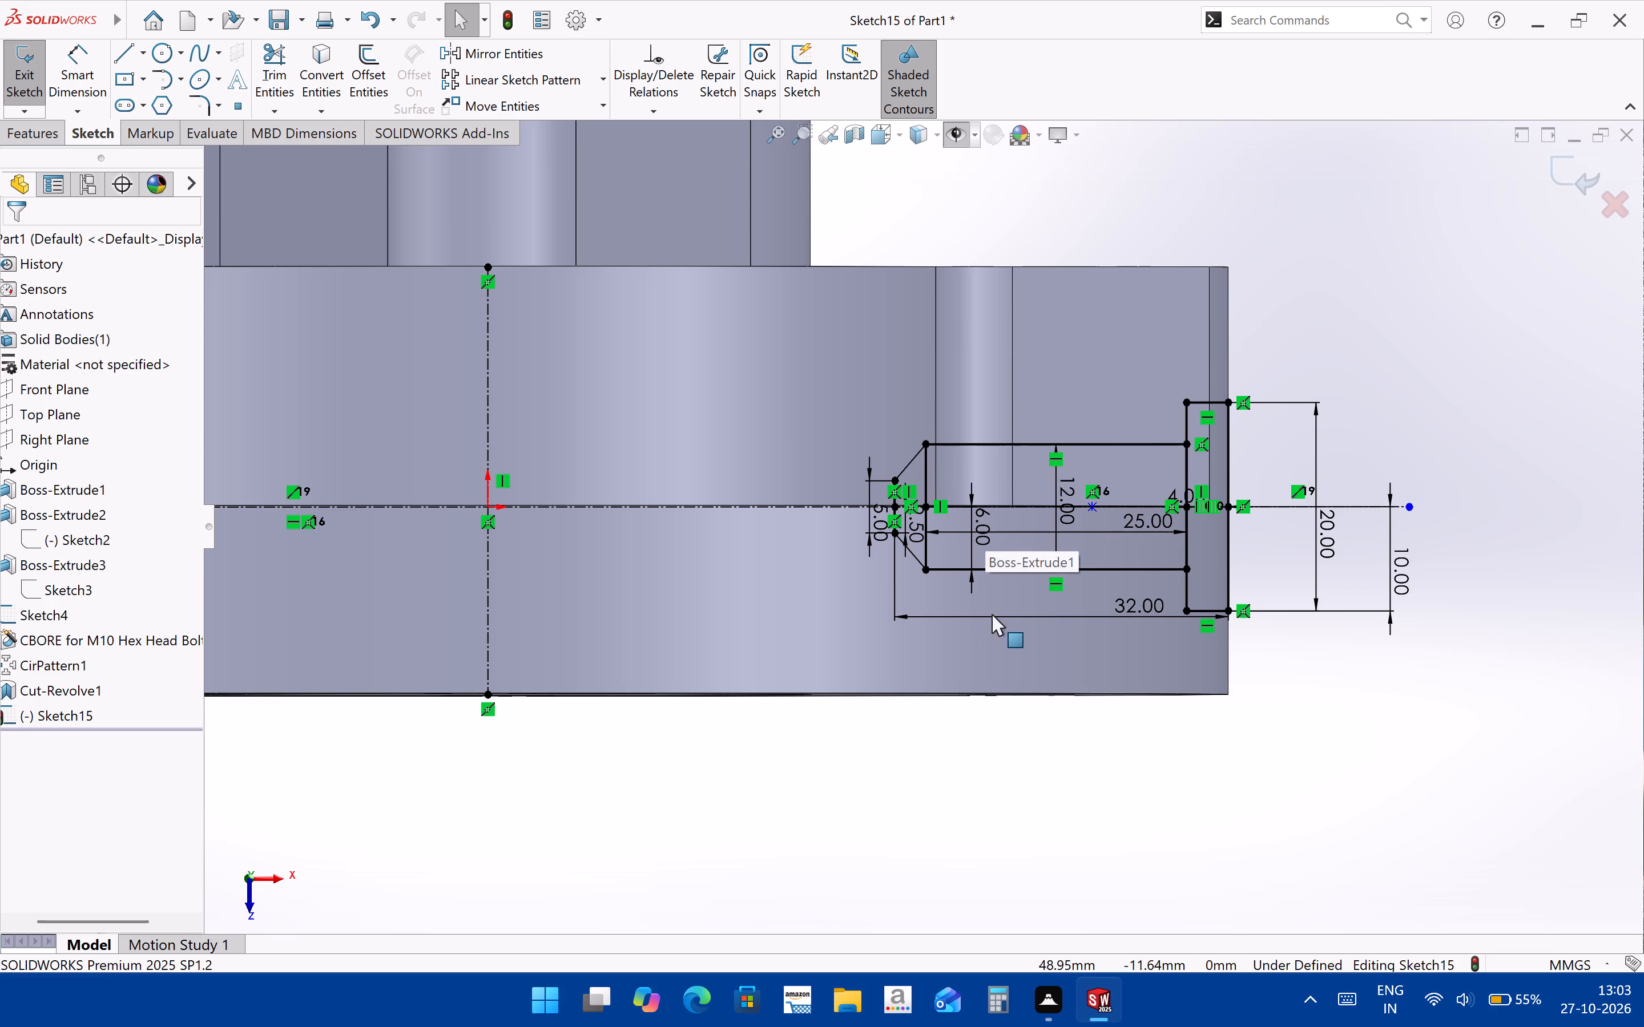
scroll(898, 510, down, 3)
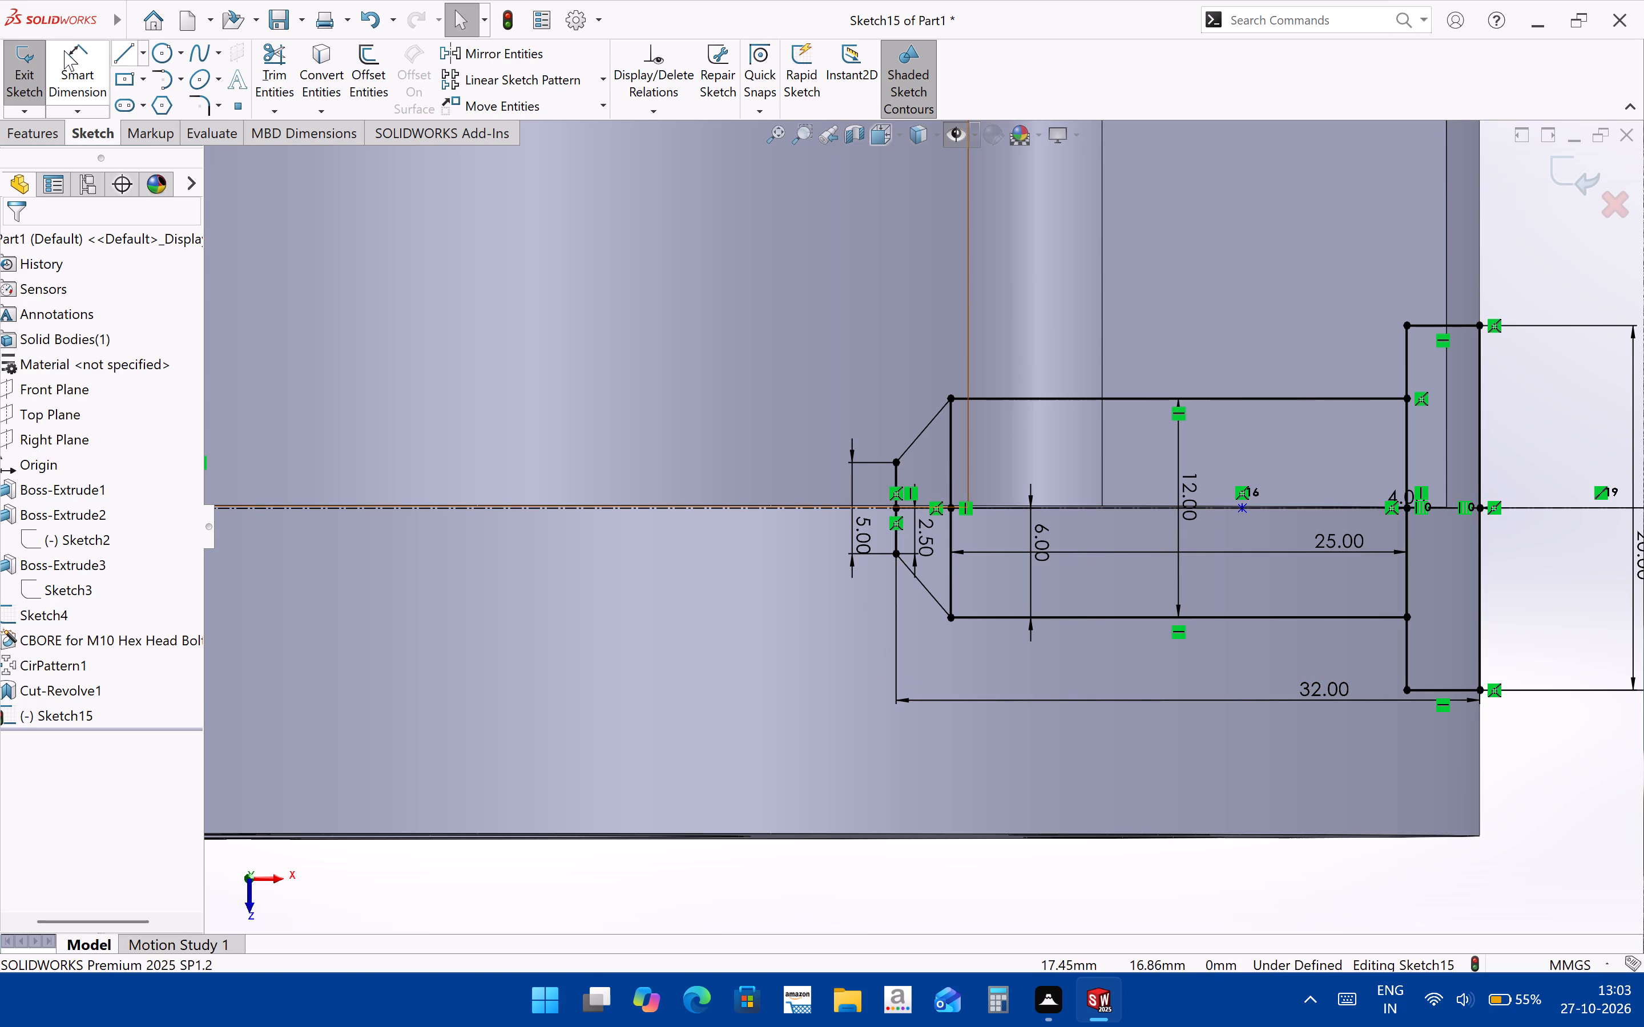
scroll(1061, 525, up, 1)
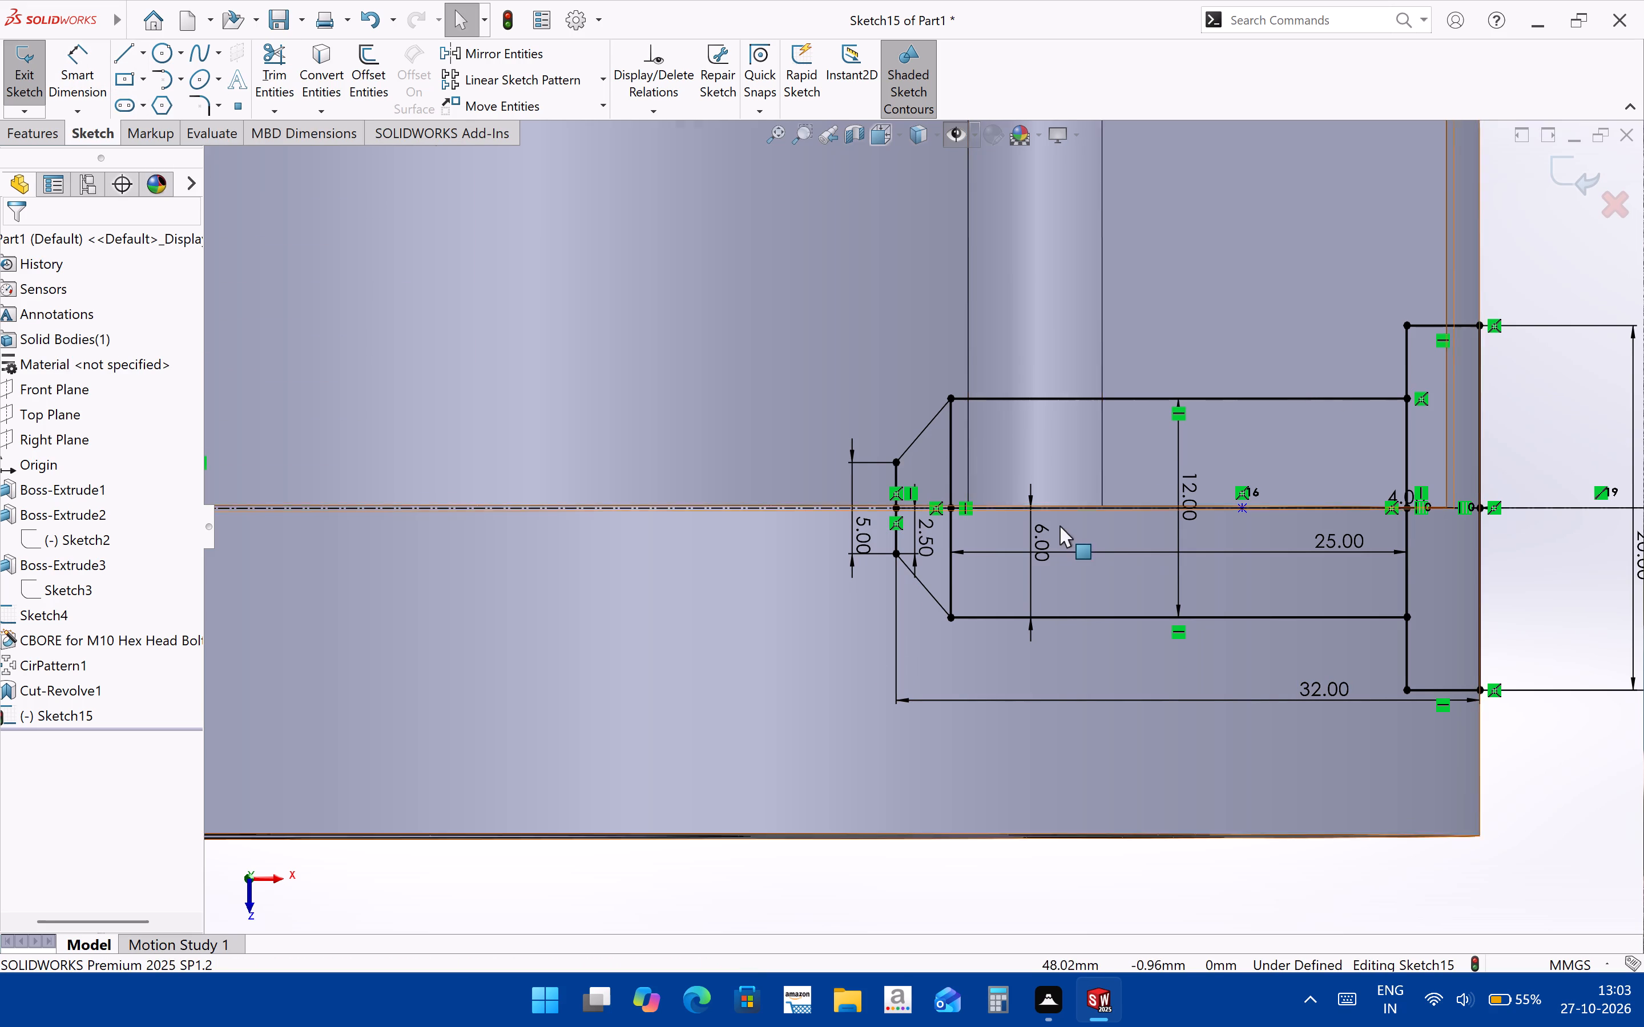
scroll(1059, 525, up, 1)
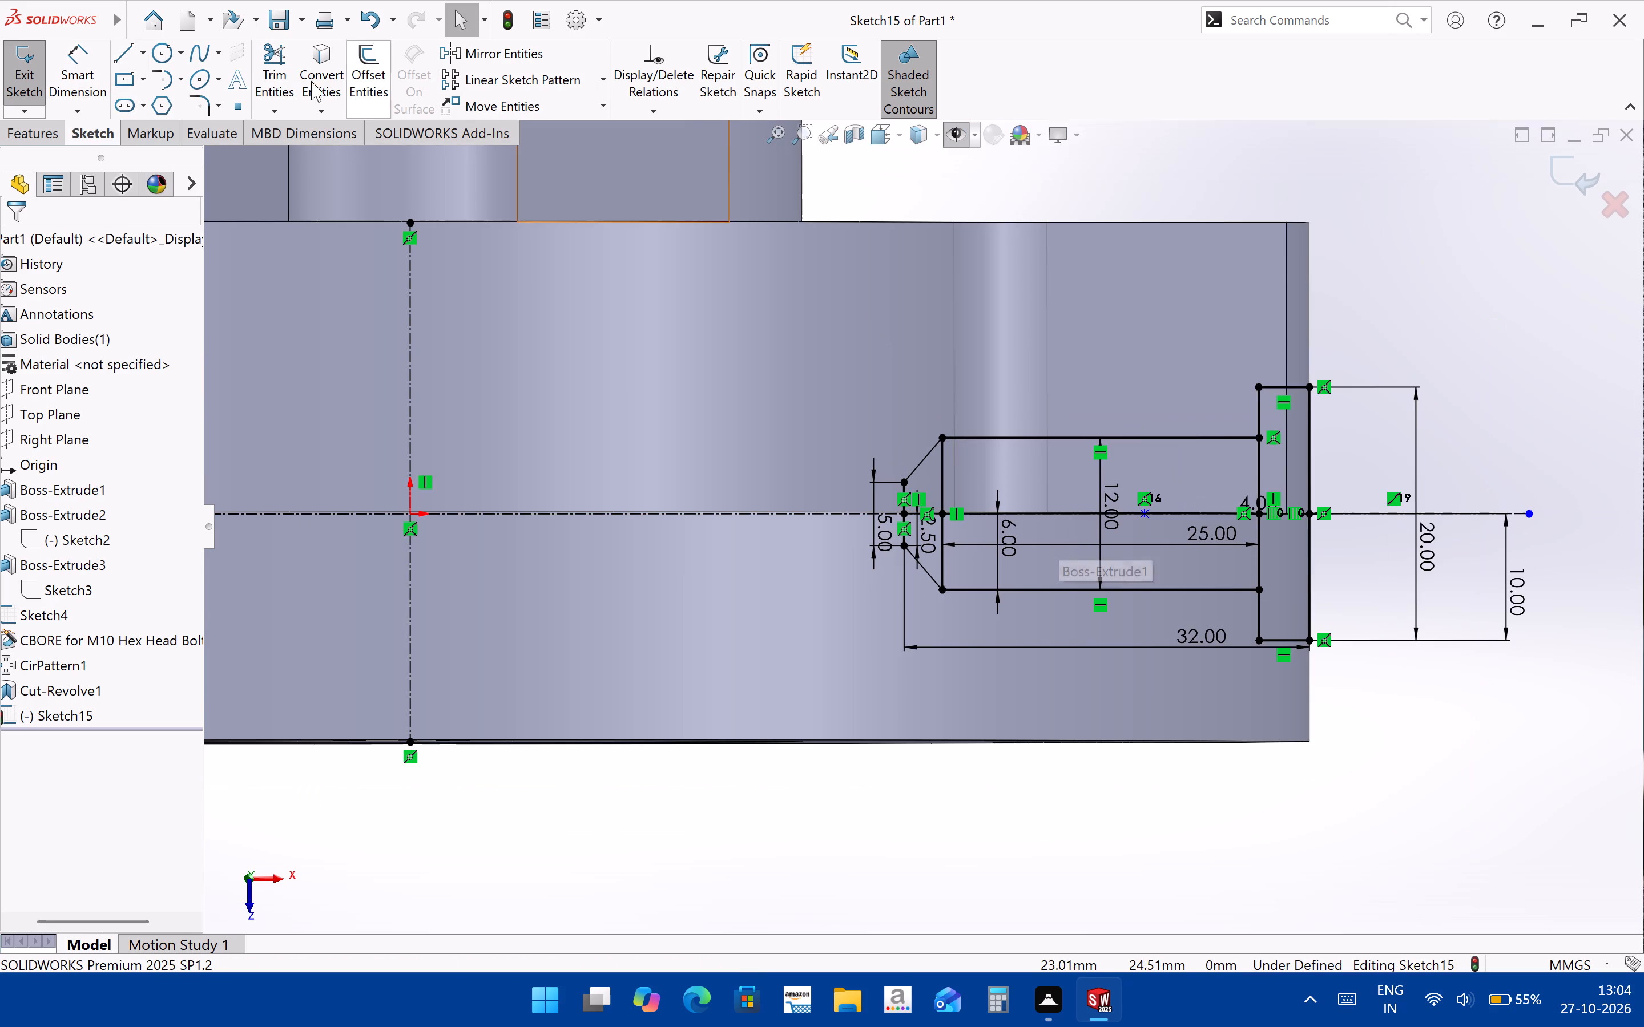
click(135, 55)
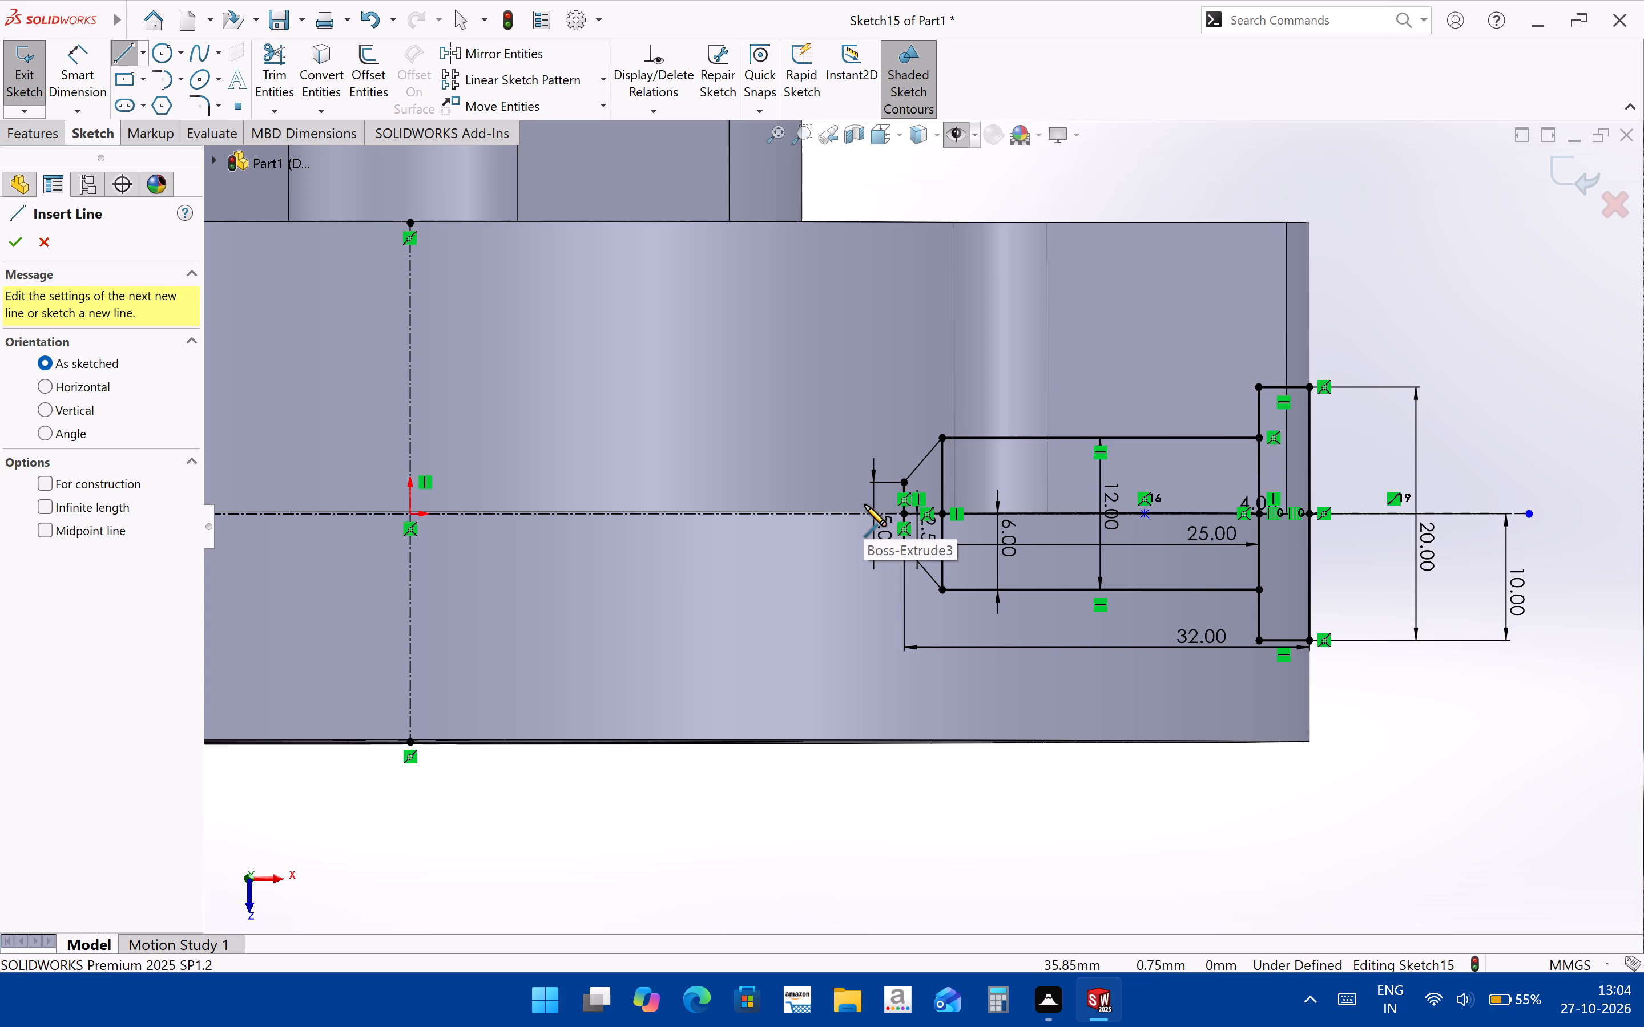
click(902, 483)
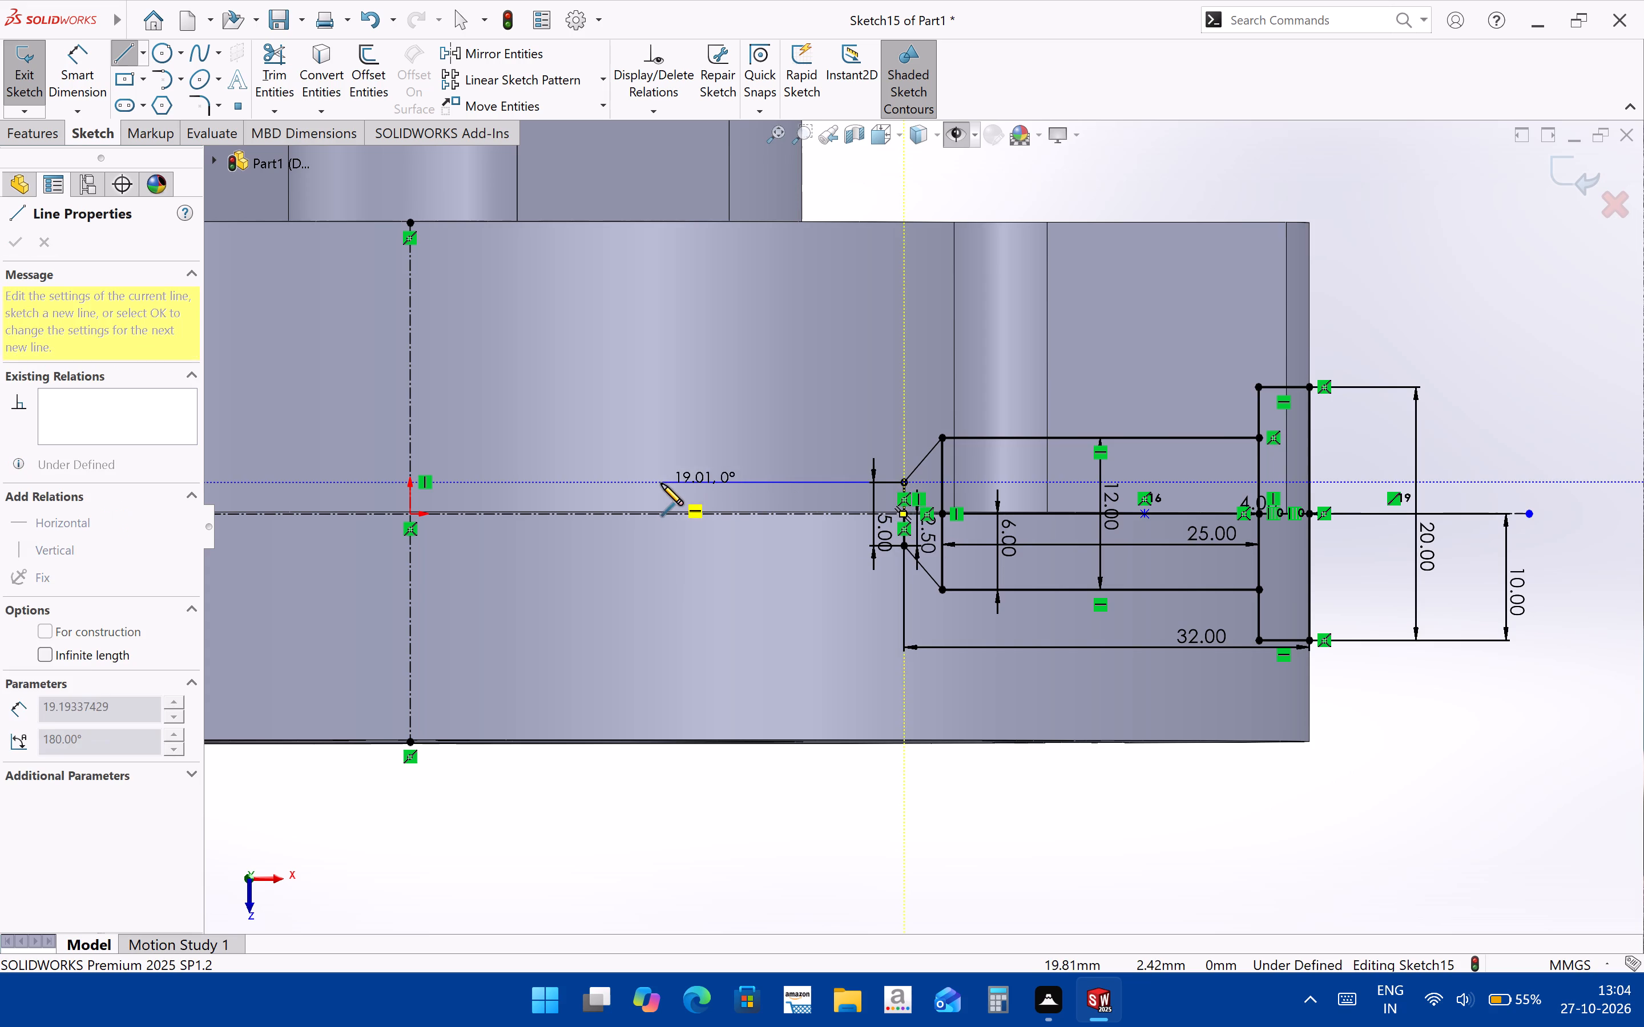
click(604, 484)
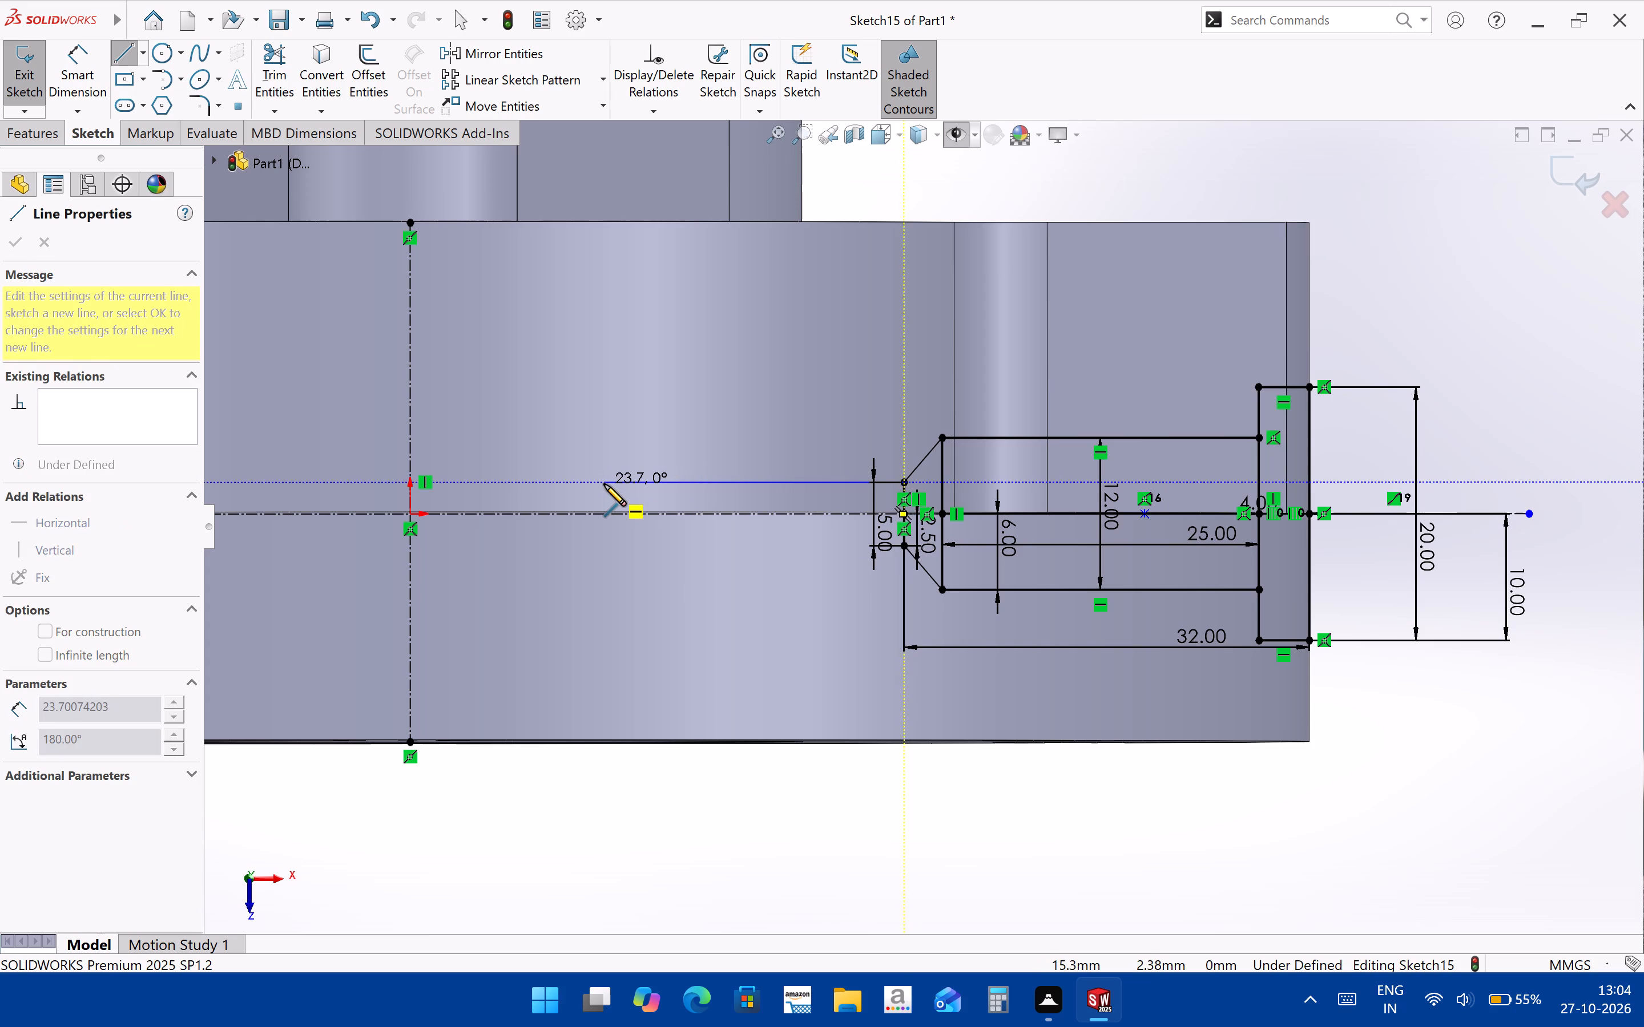
key(Escape)
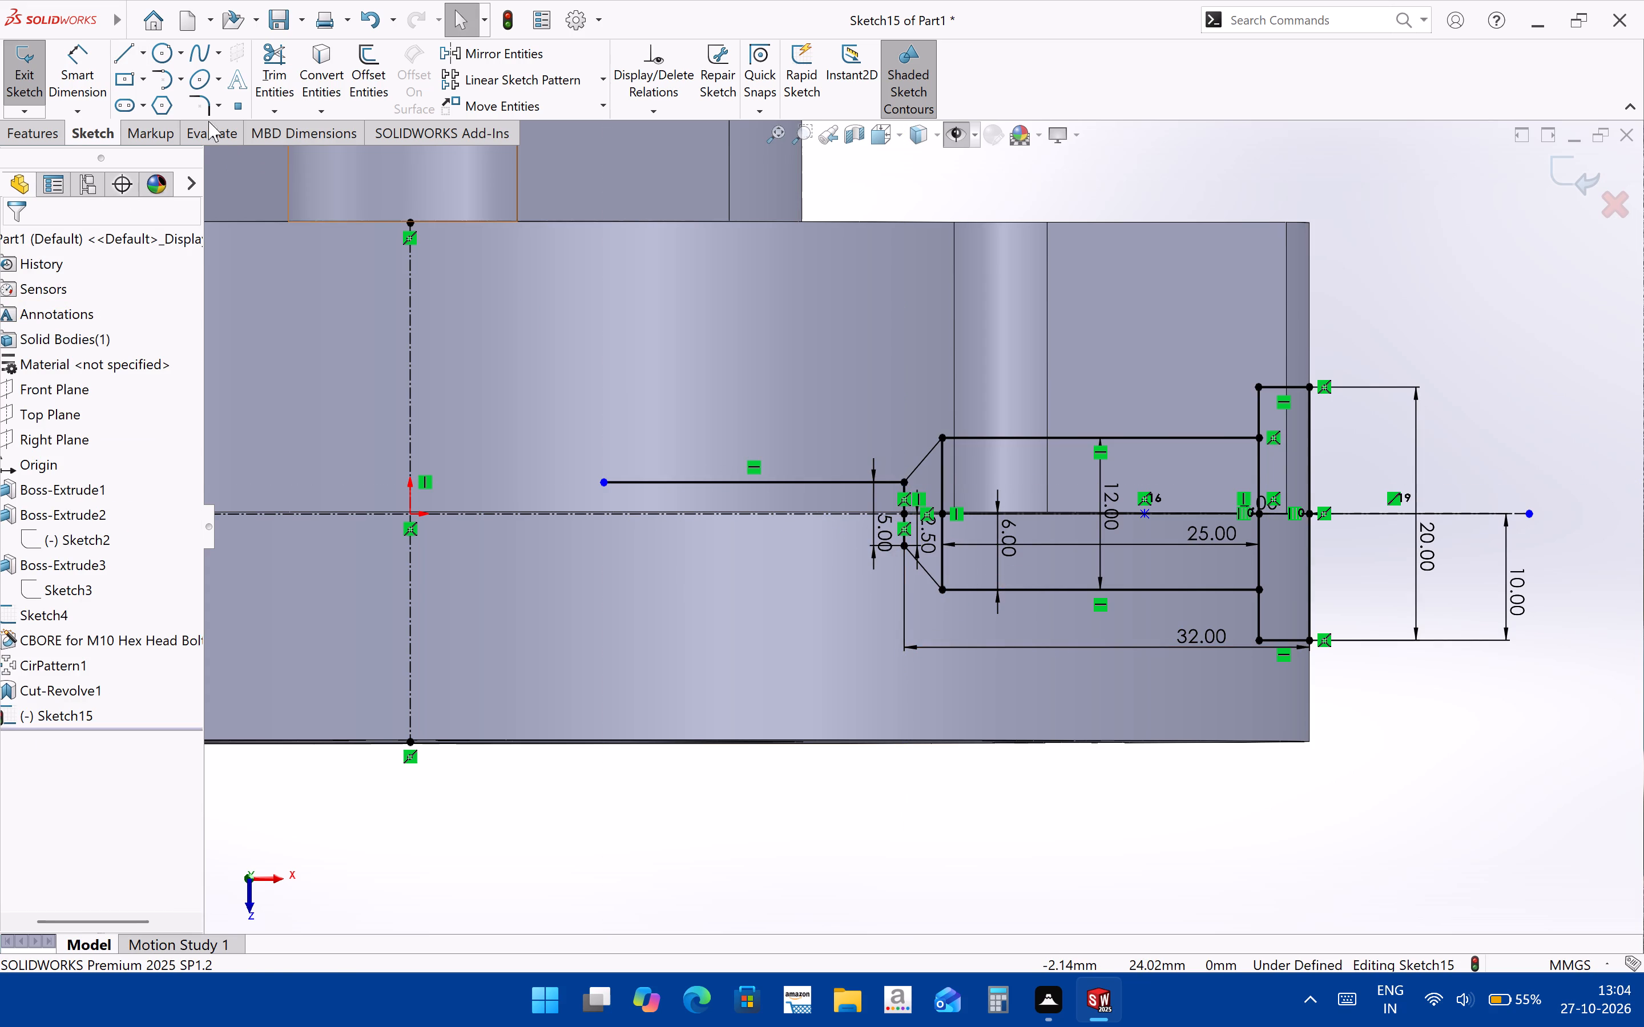
click(88, 63)
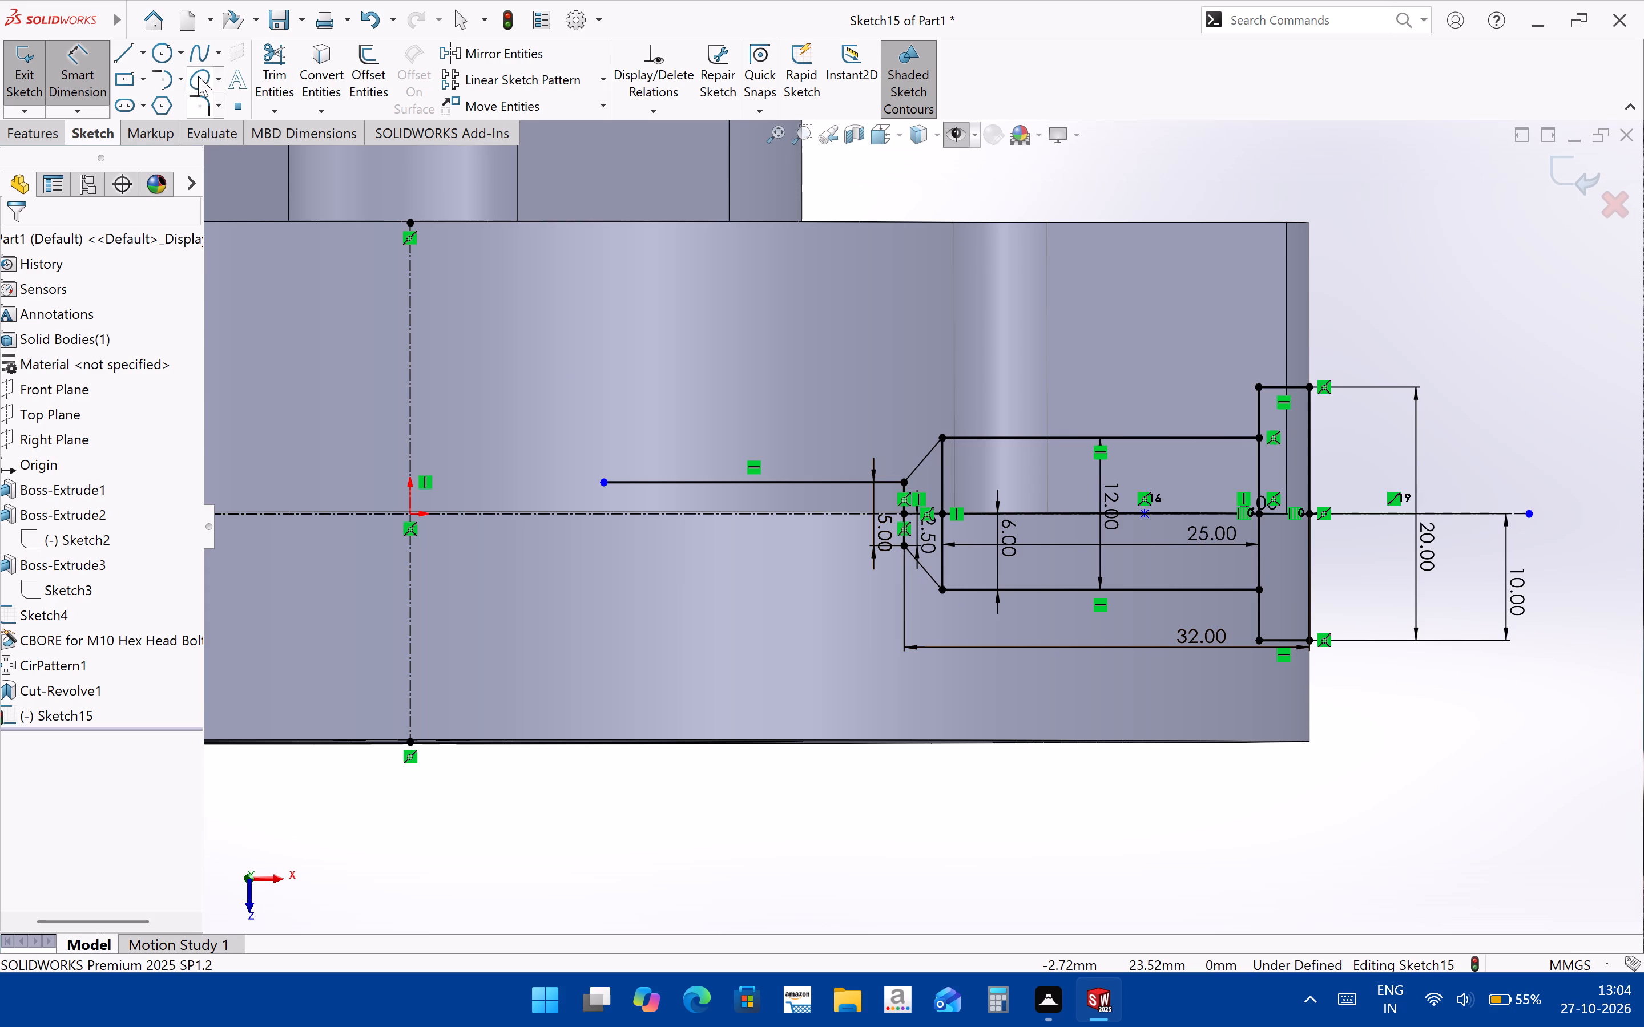
click(126, 55)
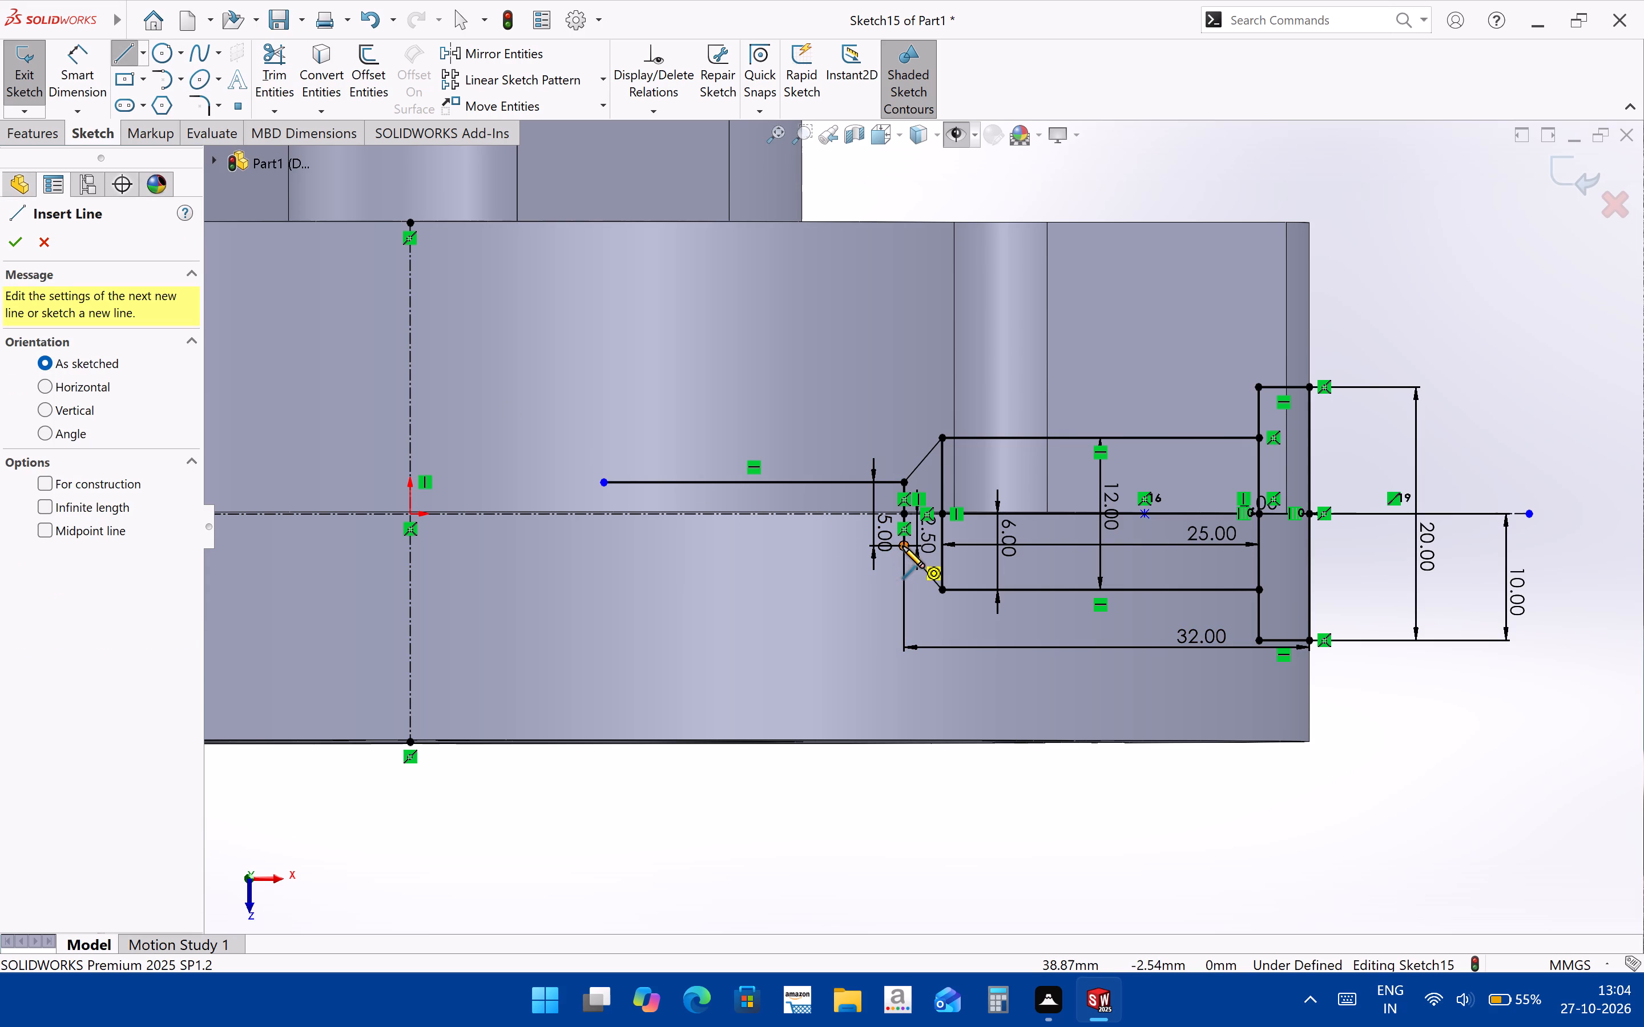
click(902, 546)
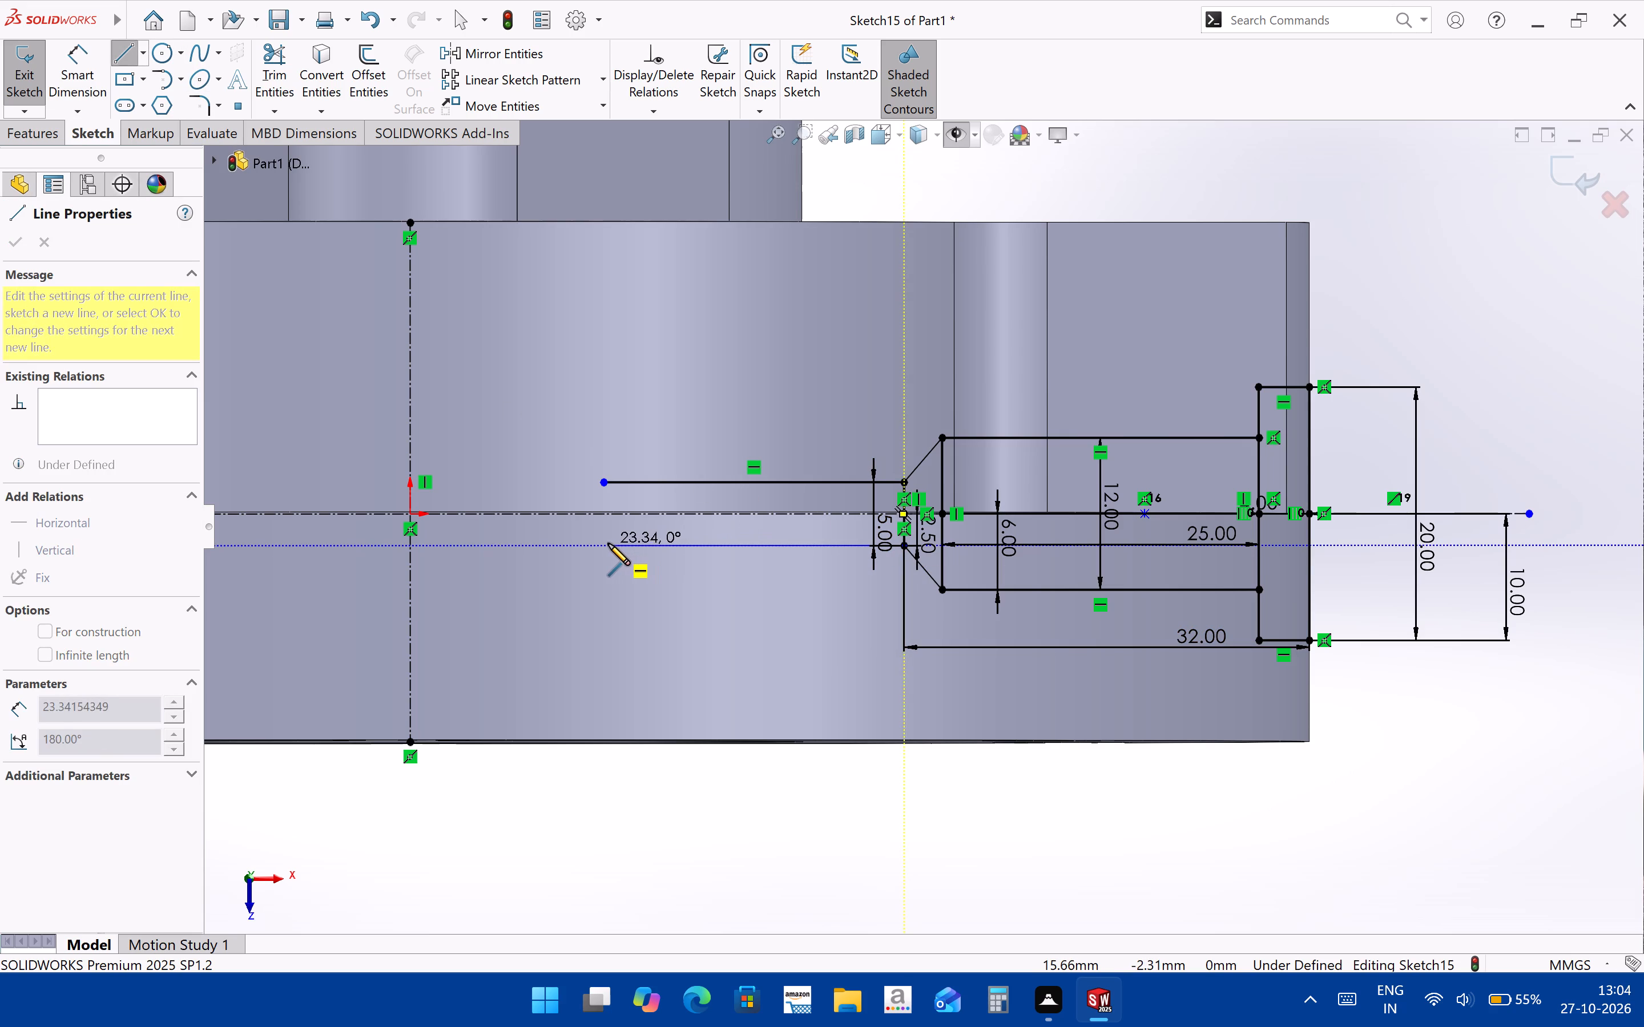
click(601, 543)
click(601, 483)
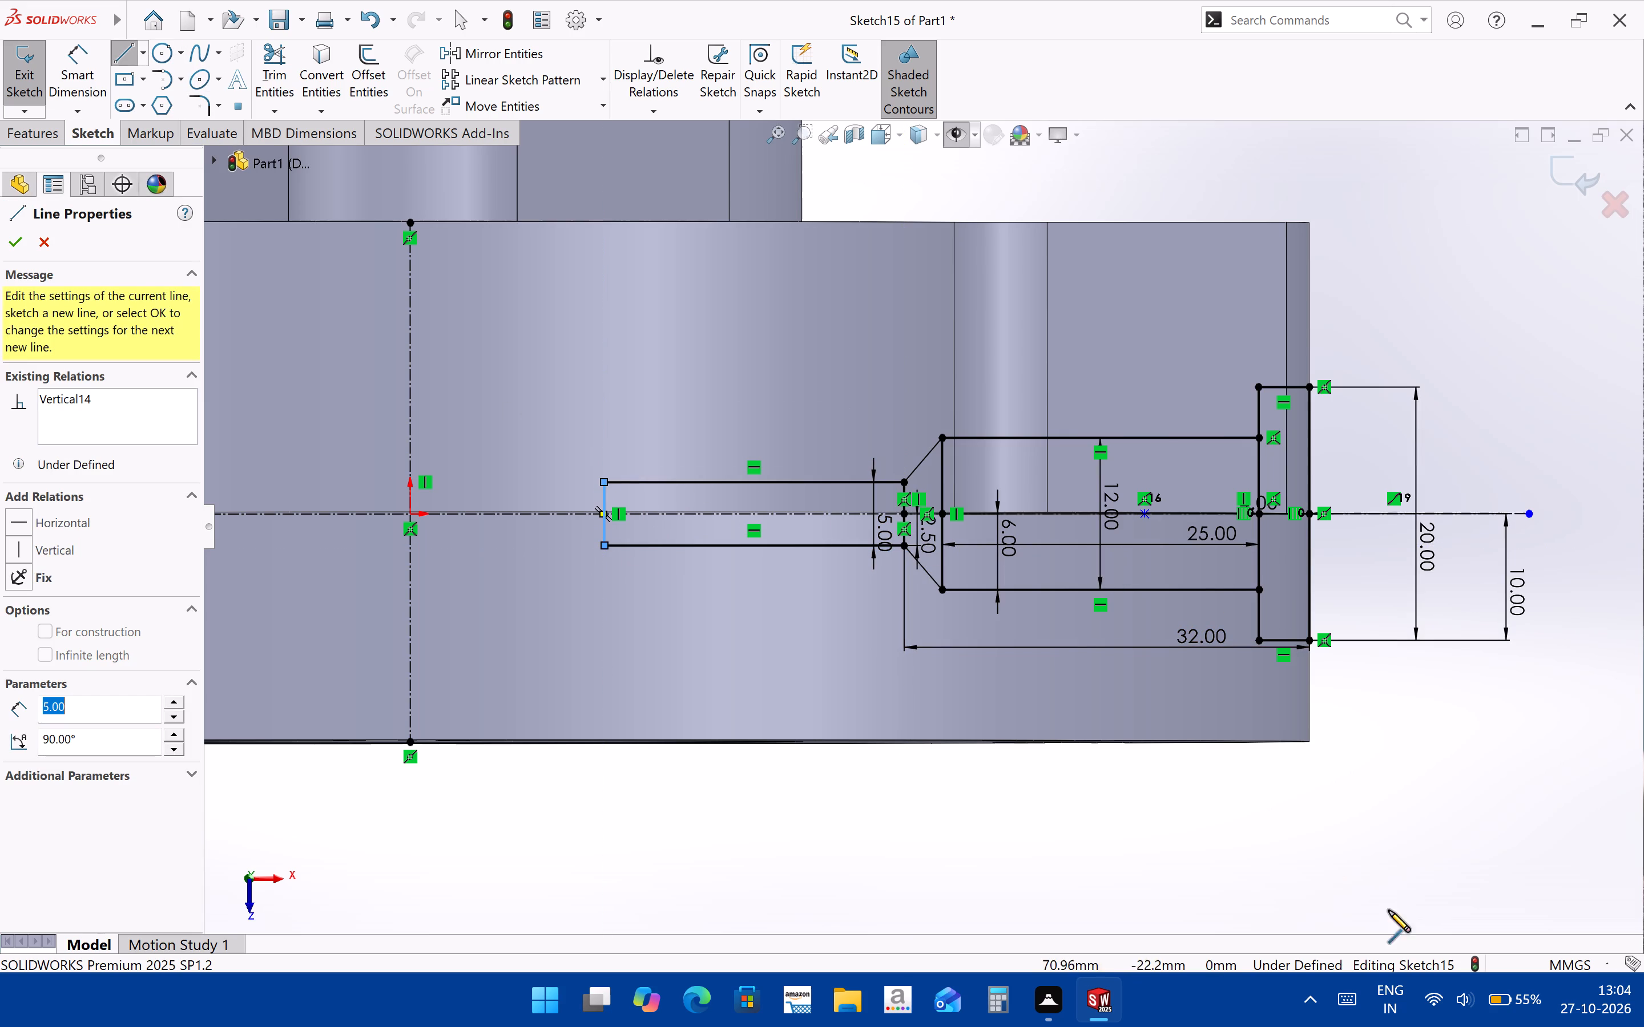
key(Escape)
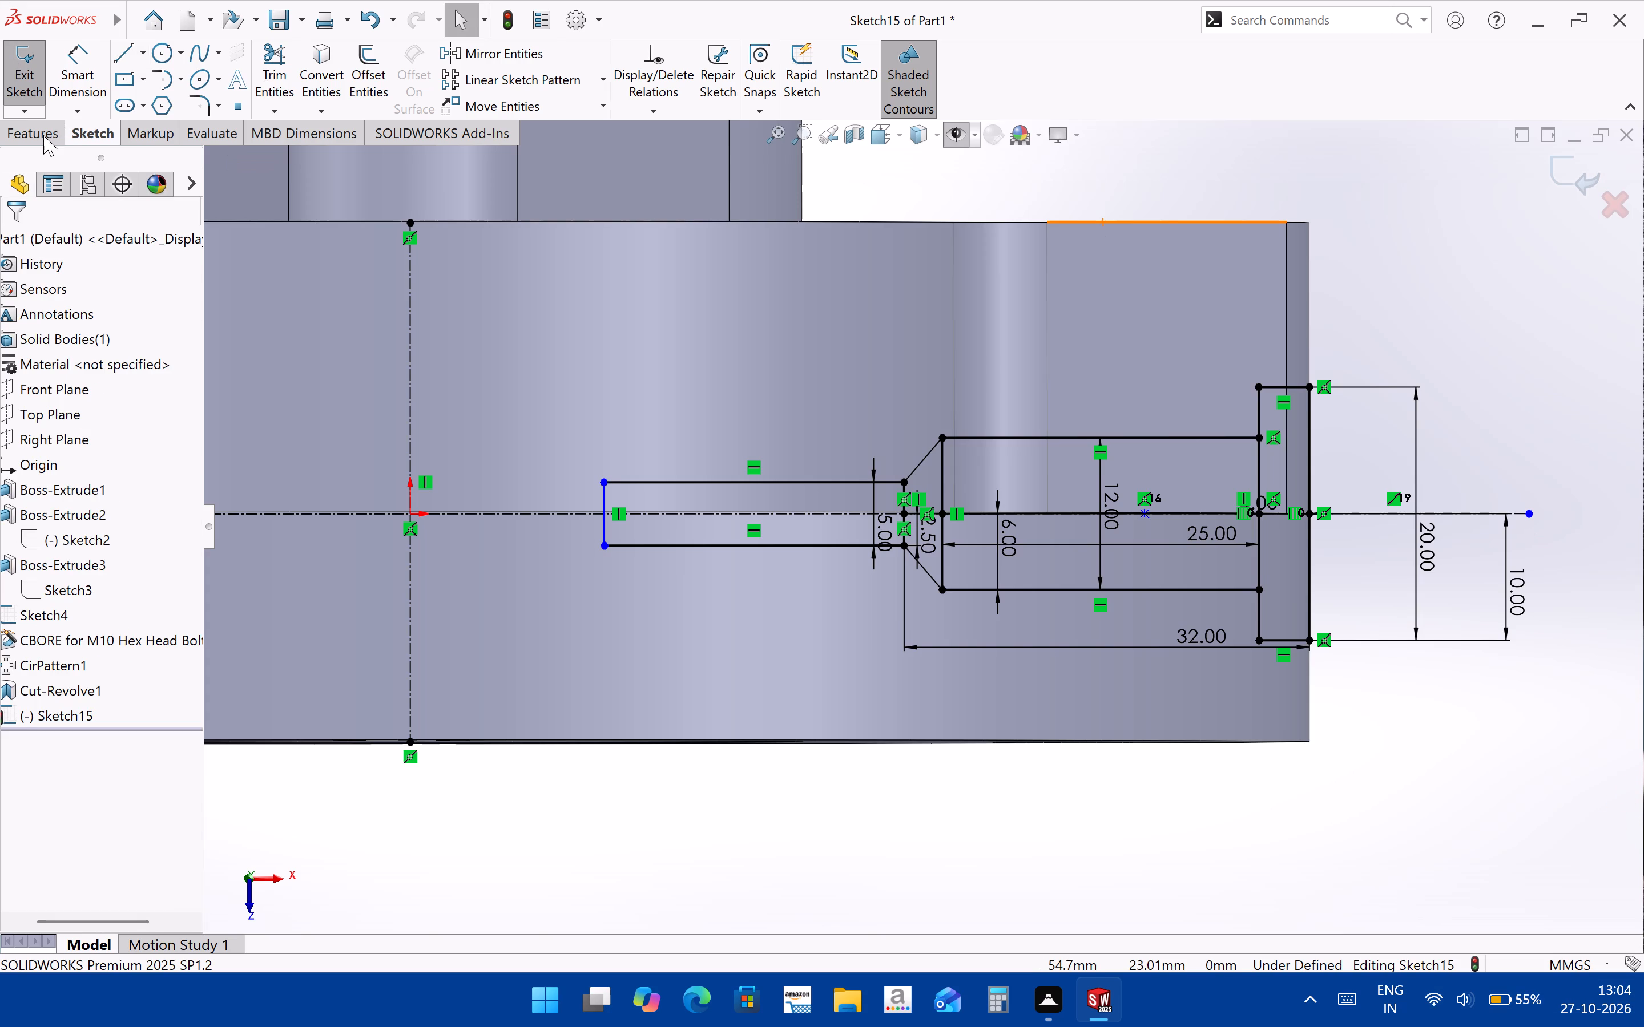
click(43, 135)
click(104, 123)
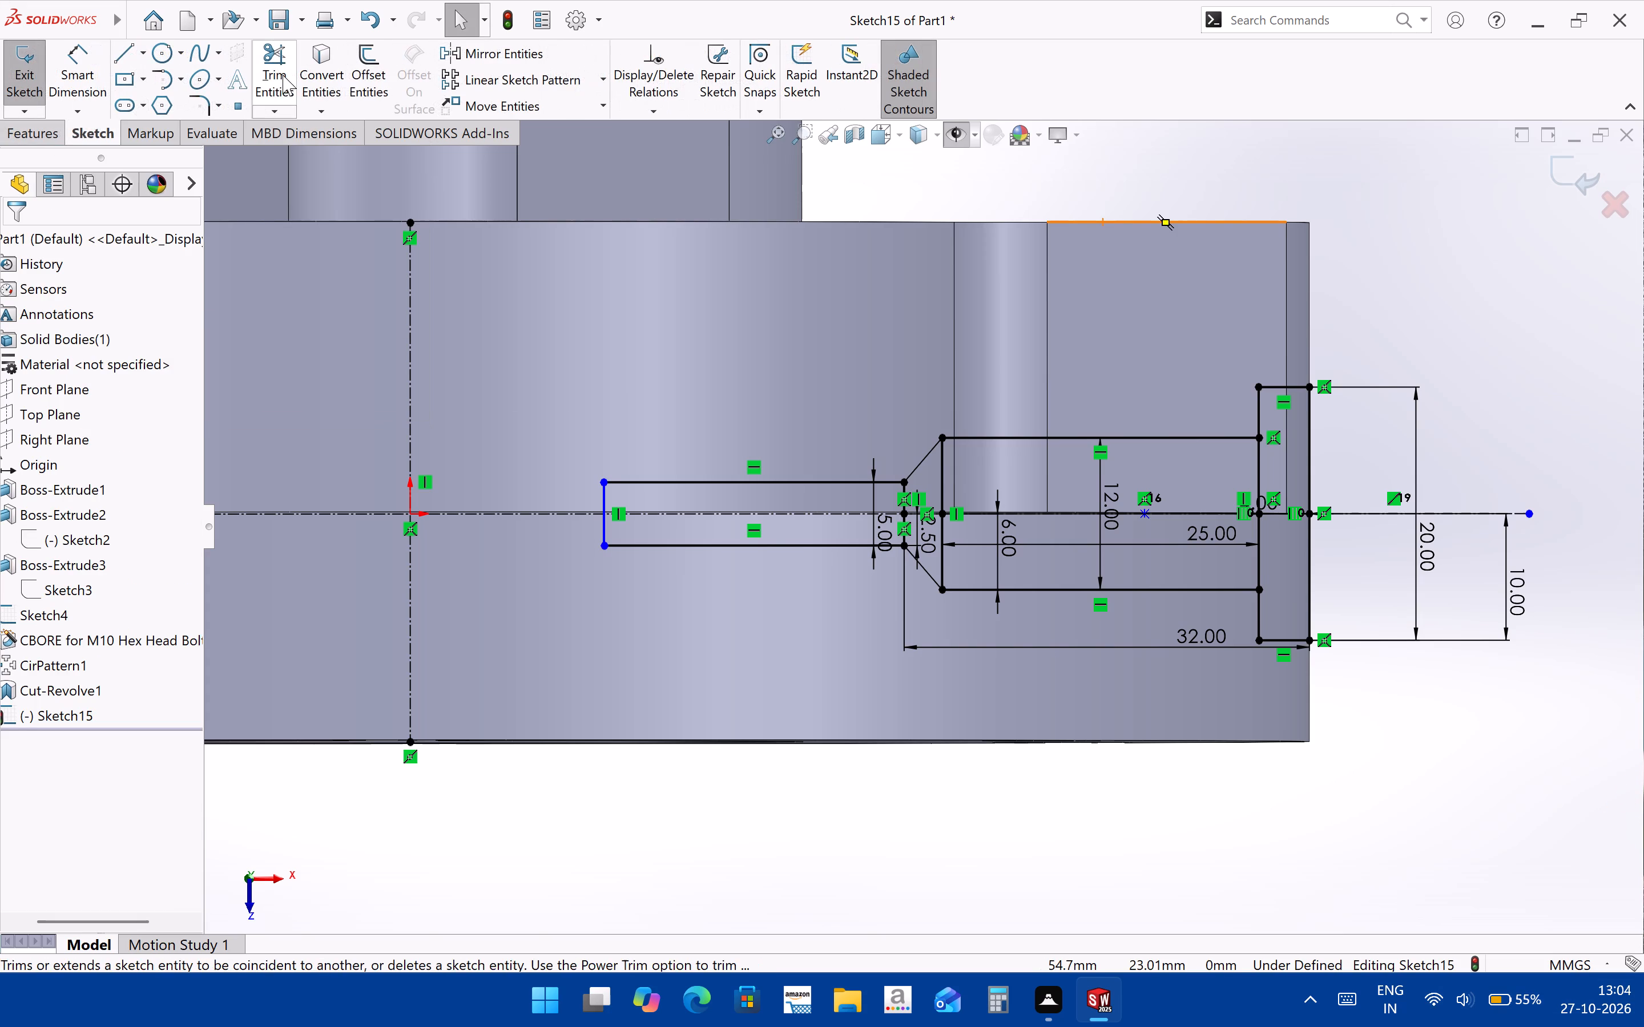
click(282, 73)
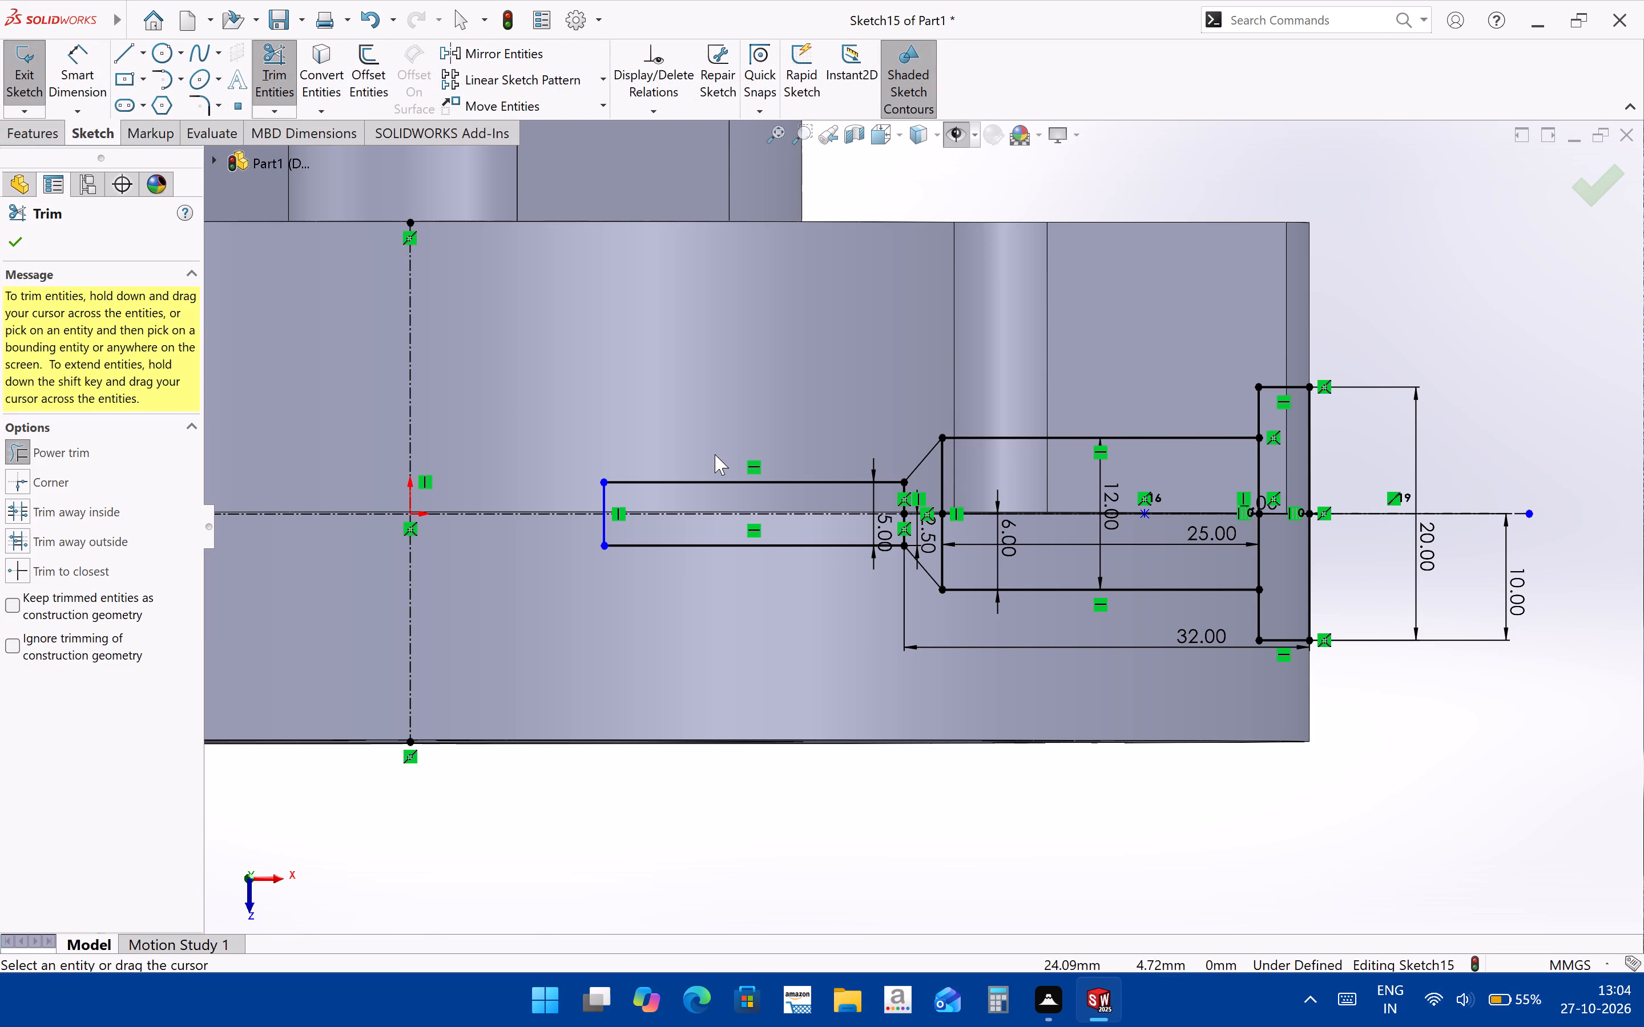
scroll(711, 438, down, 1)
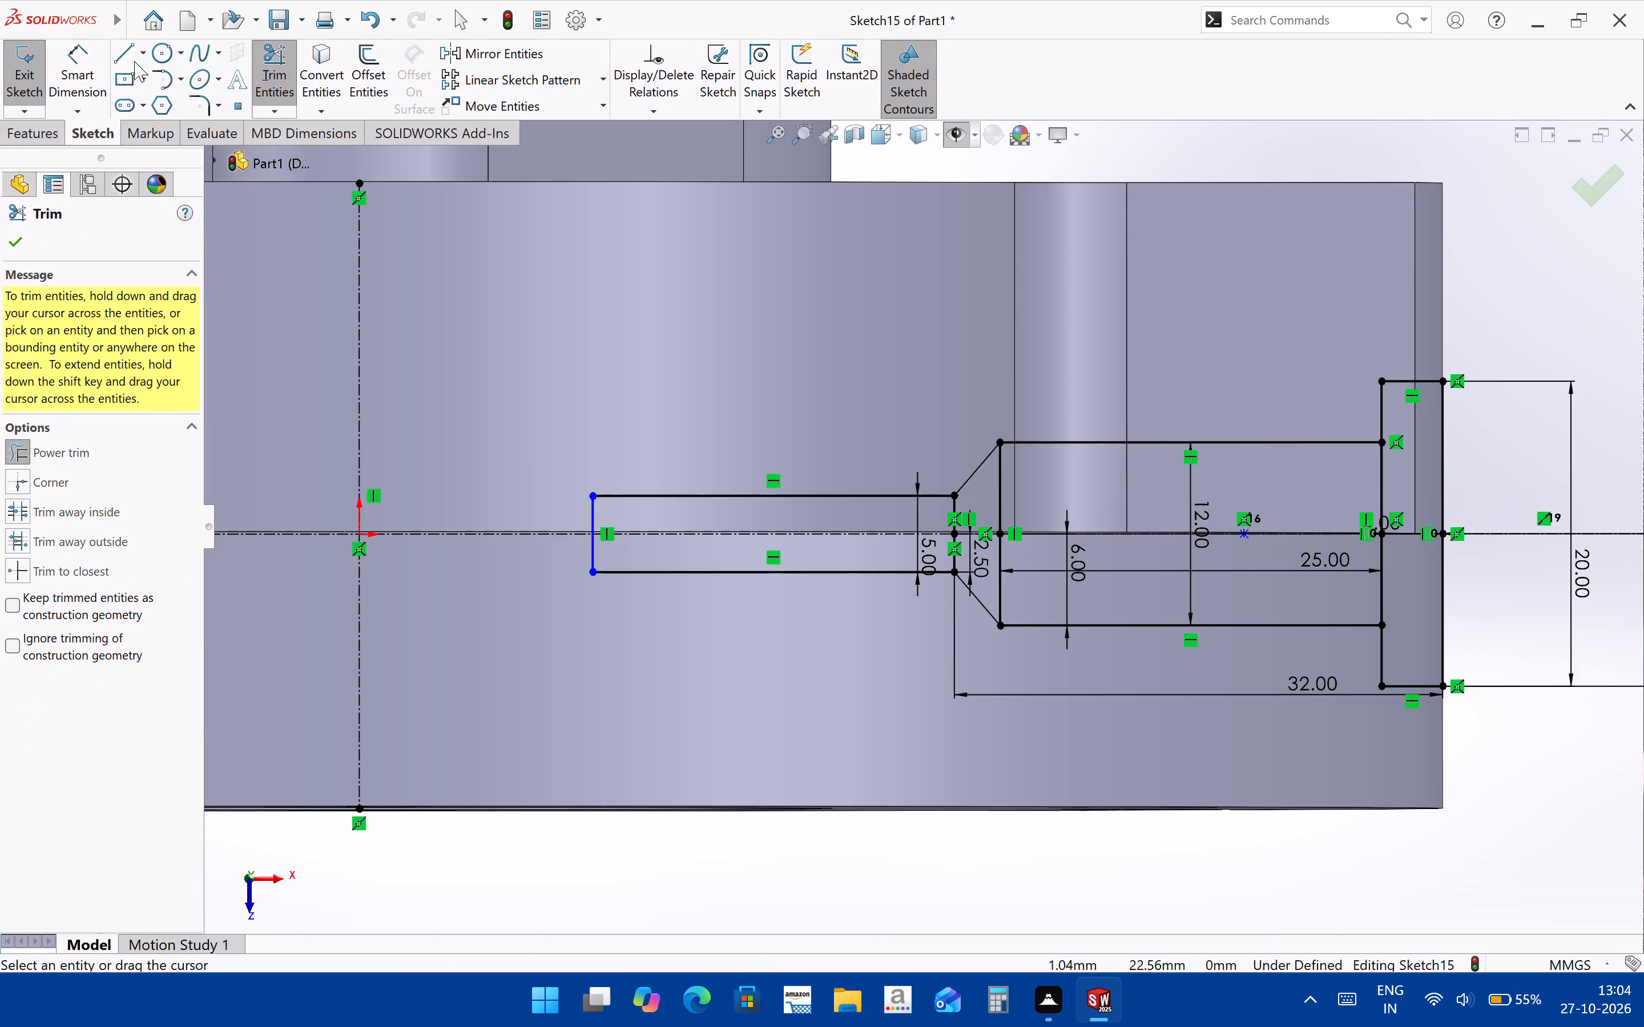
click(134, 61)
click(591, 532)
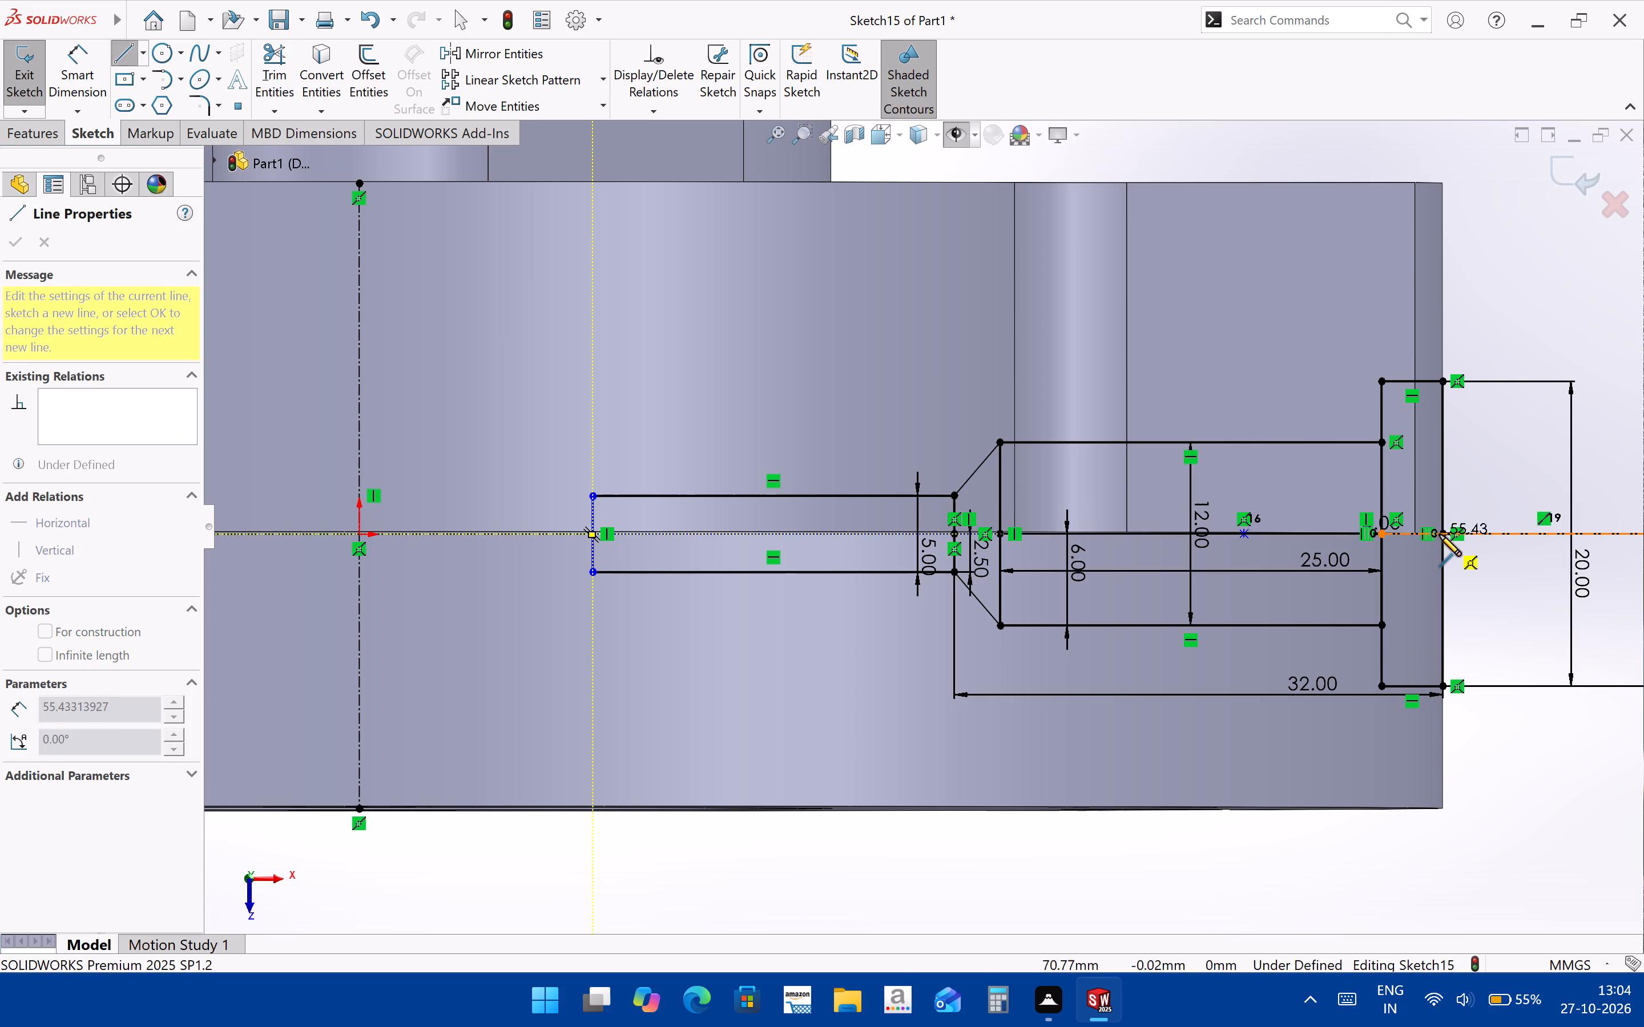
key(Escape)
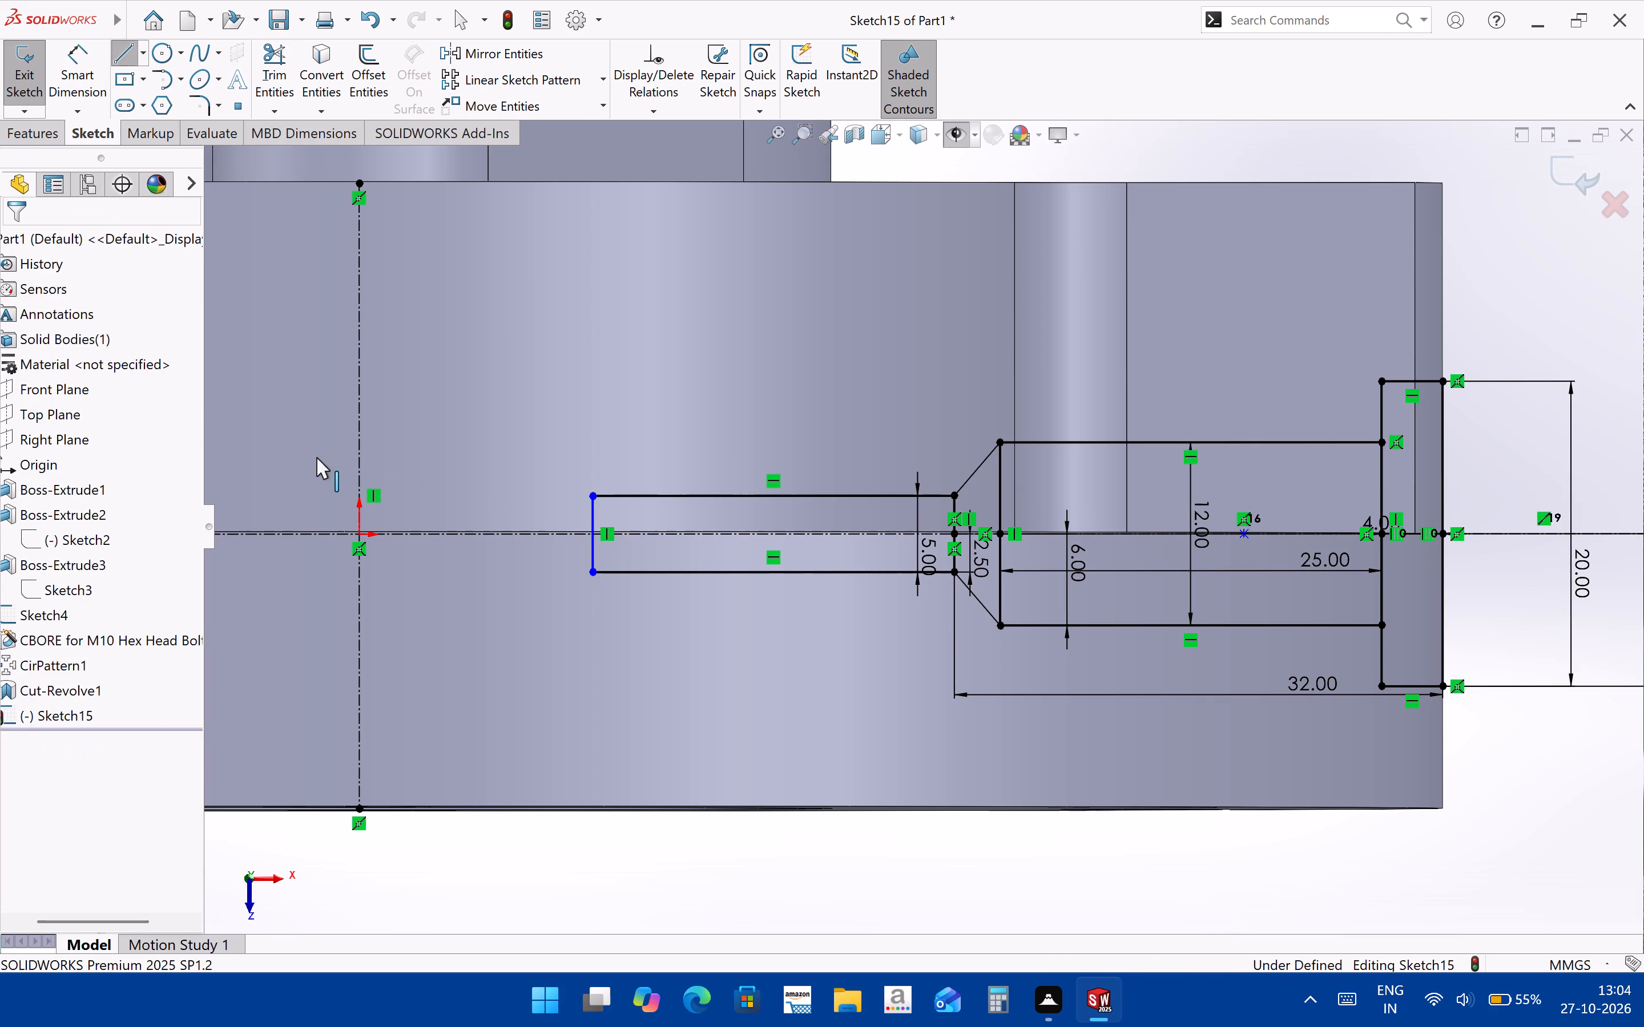
Trim away all of the stepped profile's lines above the horizontal centerline, leaving only the lower half.
click(283, 61)
scroll(684, 356, up, 1)
drag(618, 494, 636, 506)
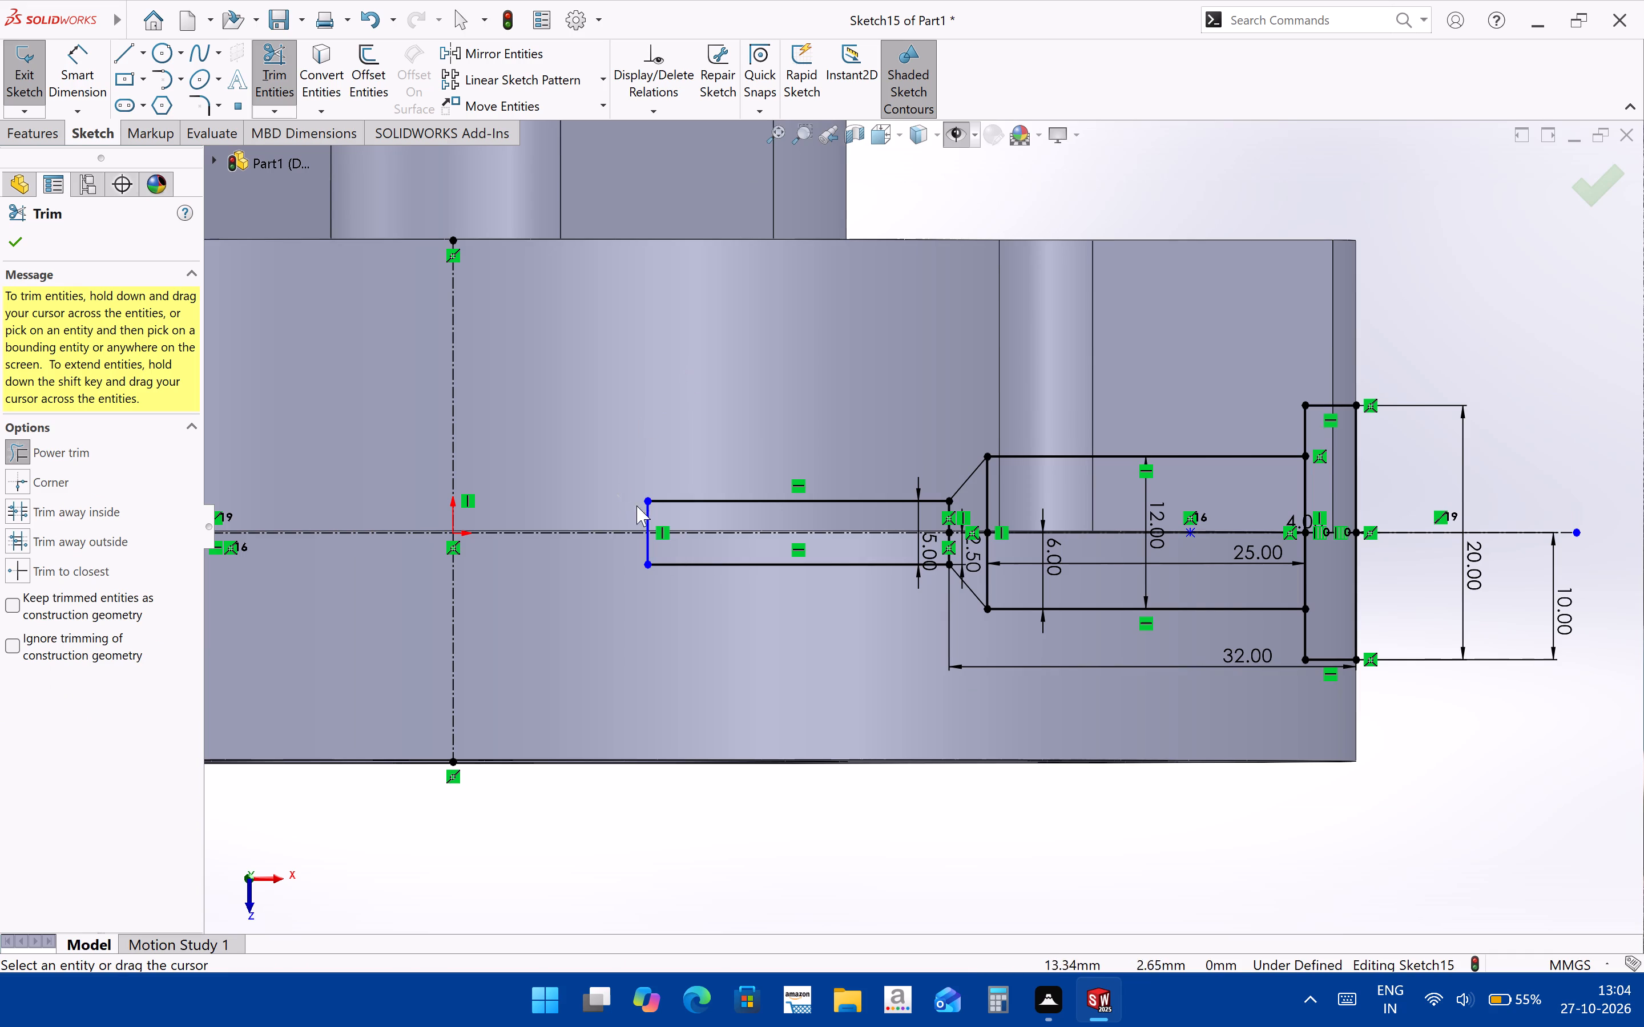
drag(636, 506, 733, 492)
drag(748, 492, 994, 499)
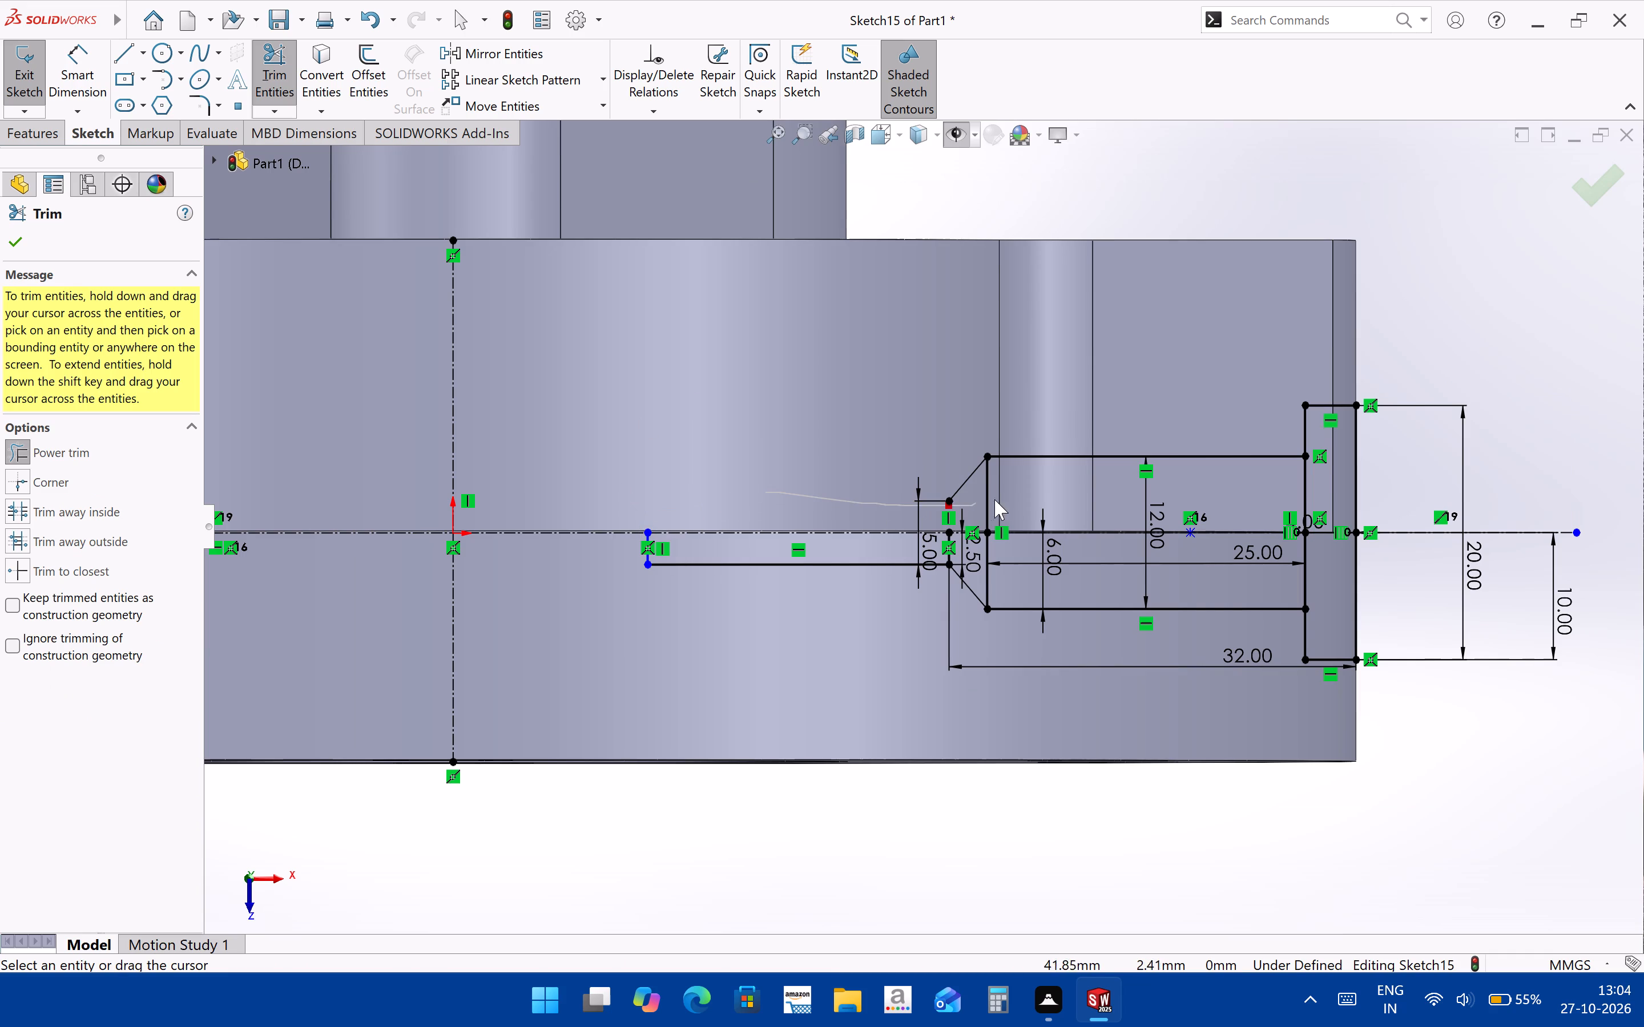
drag(994, 499, 1171, 463)
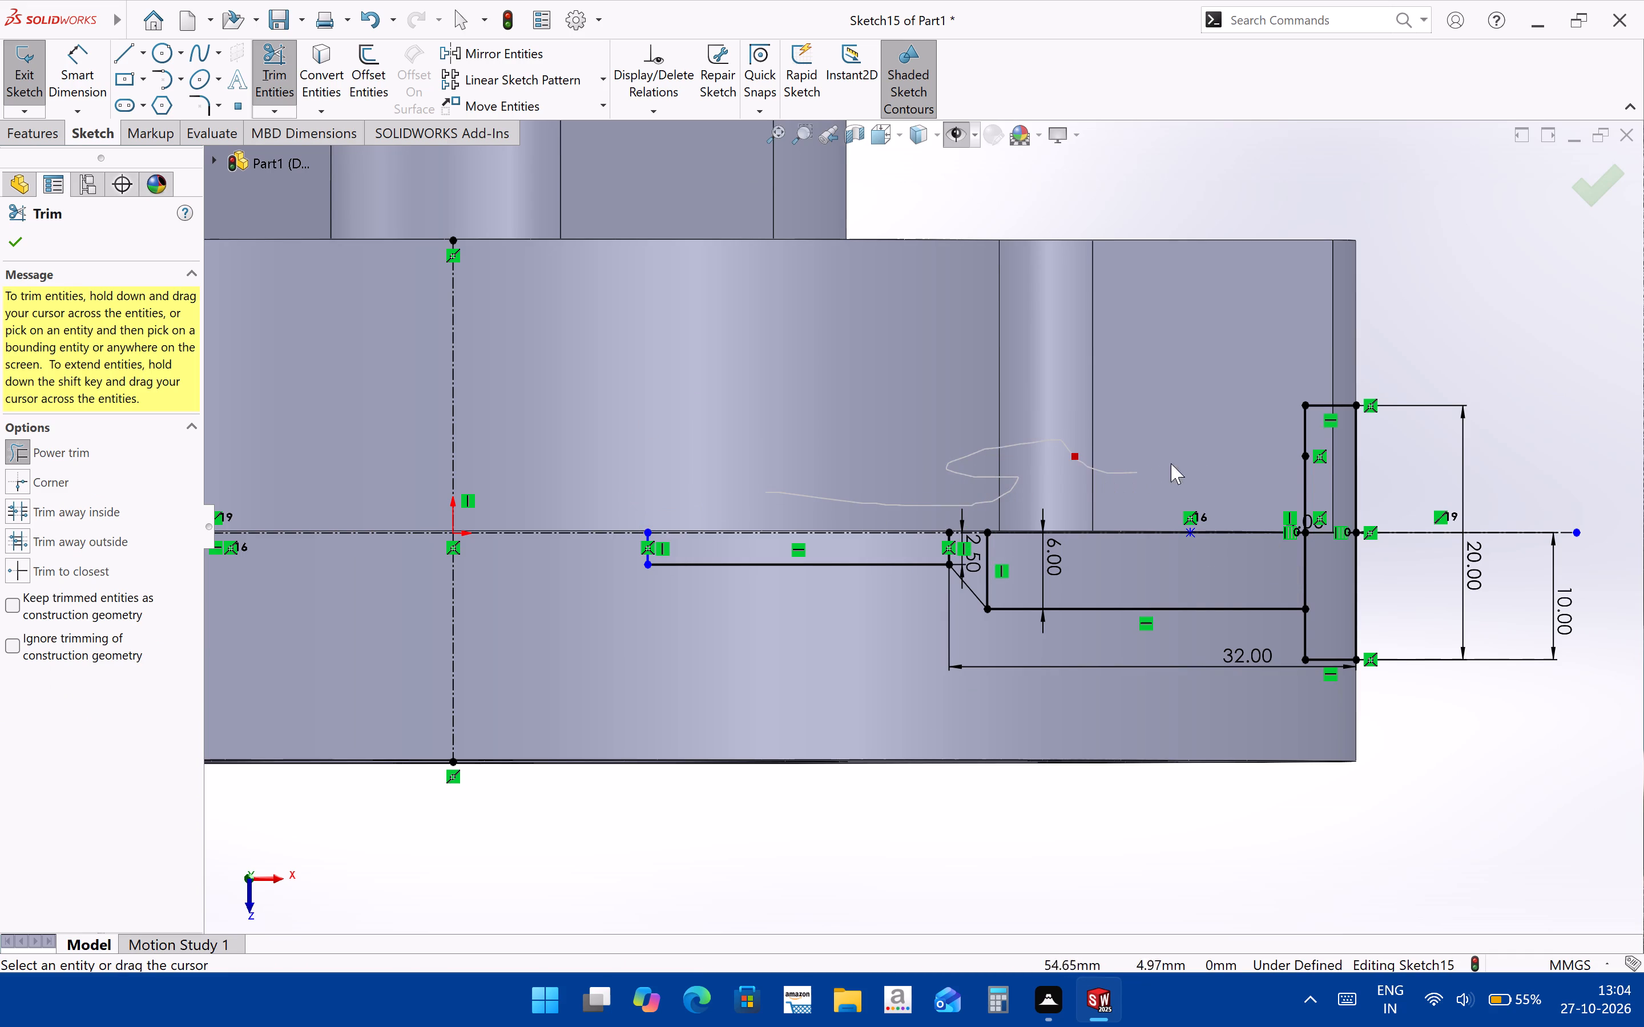
drag(1171, 463, 1343, 432)
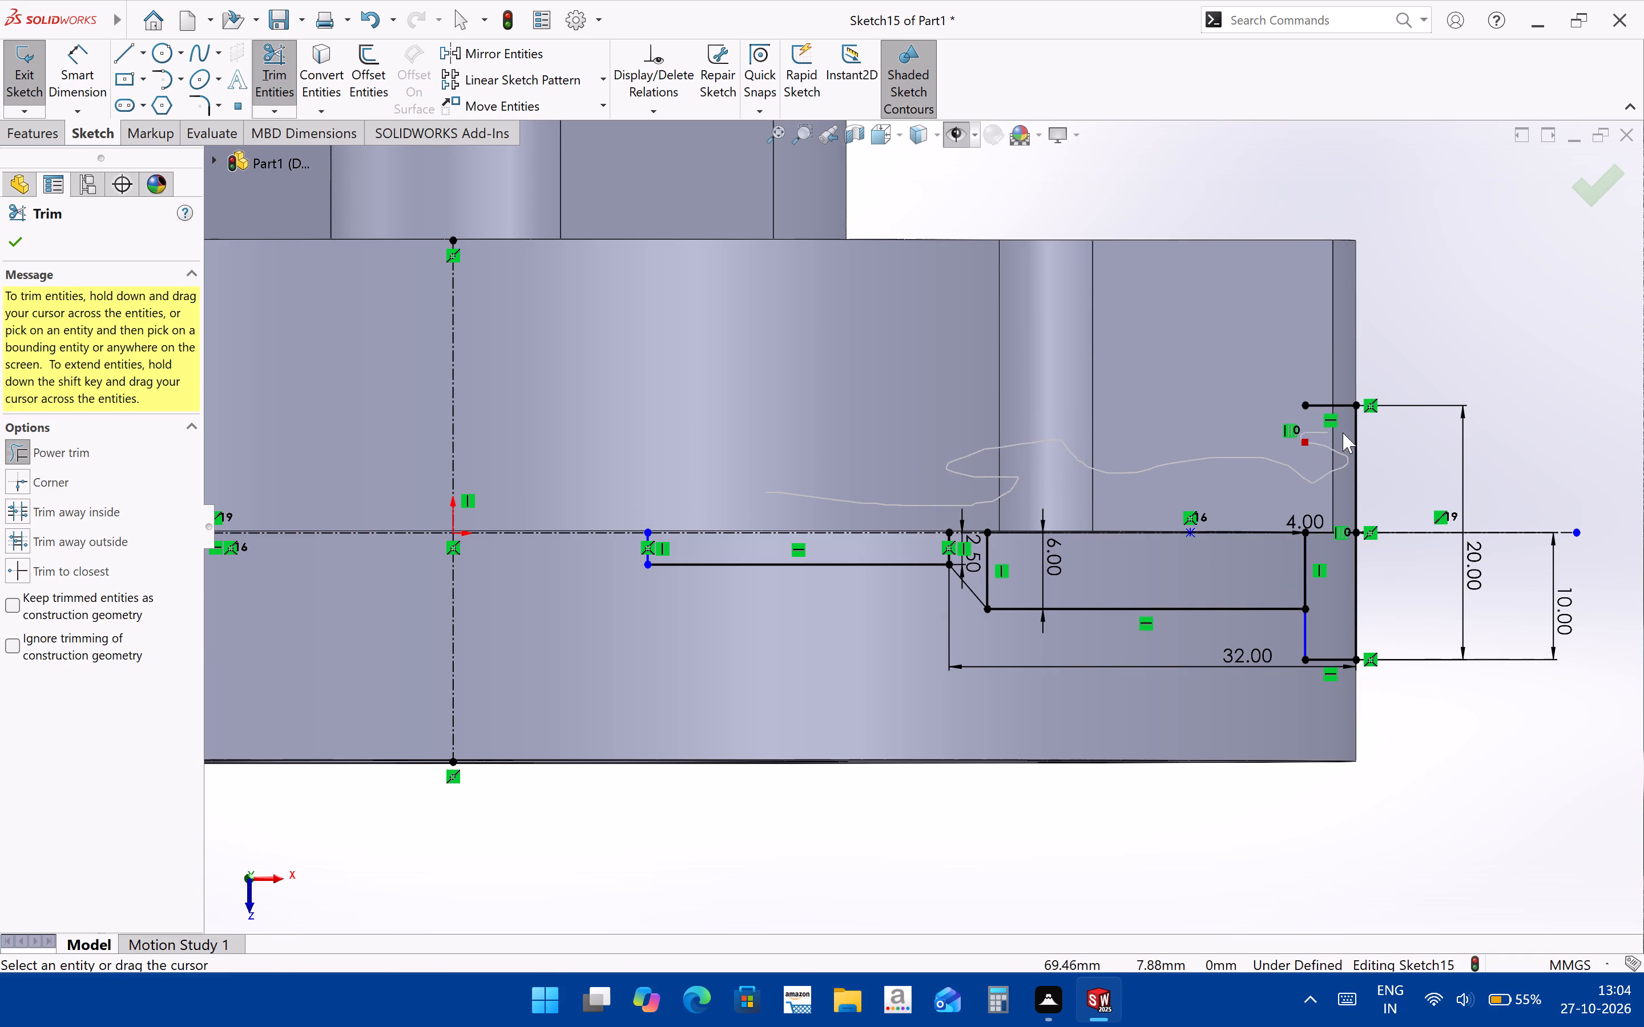
drag(1343, 432, 1381, 401)
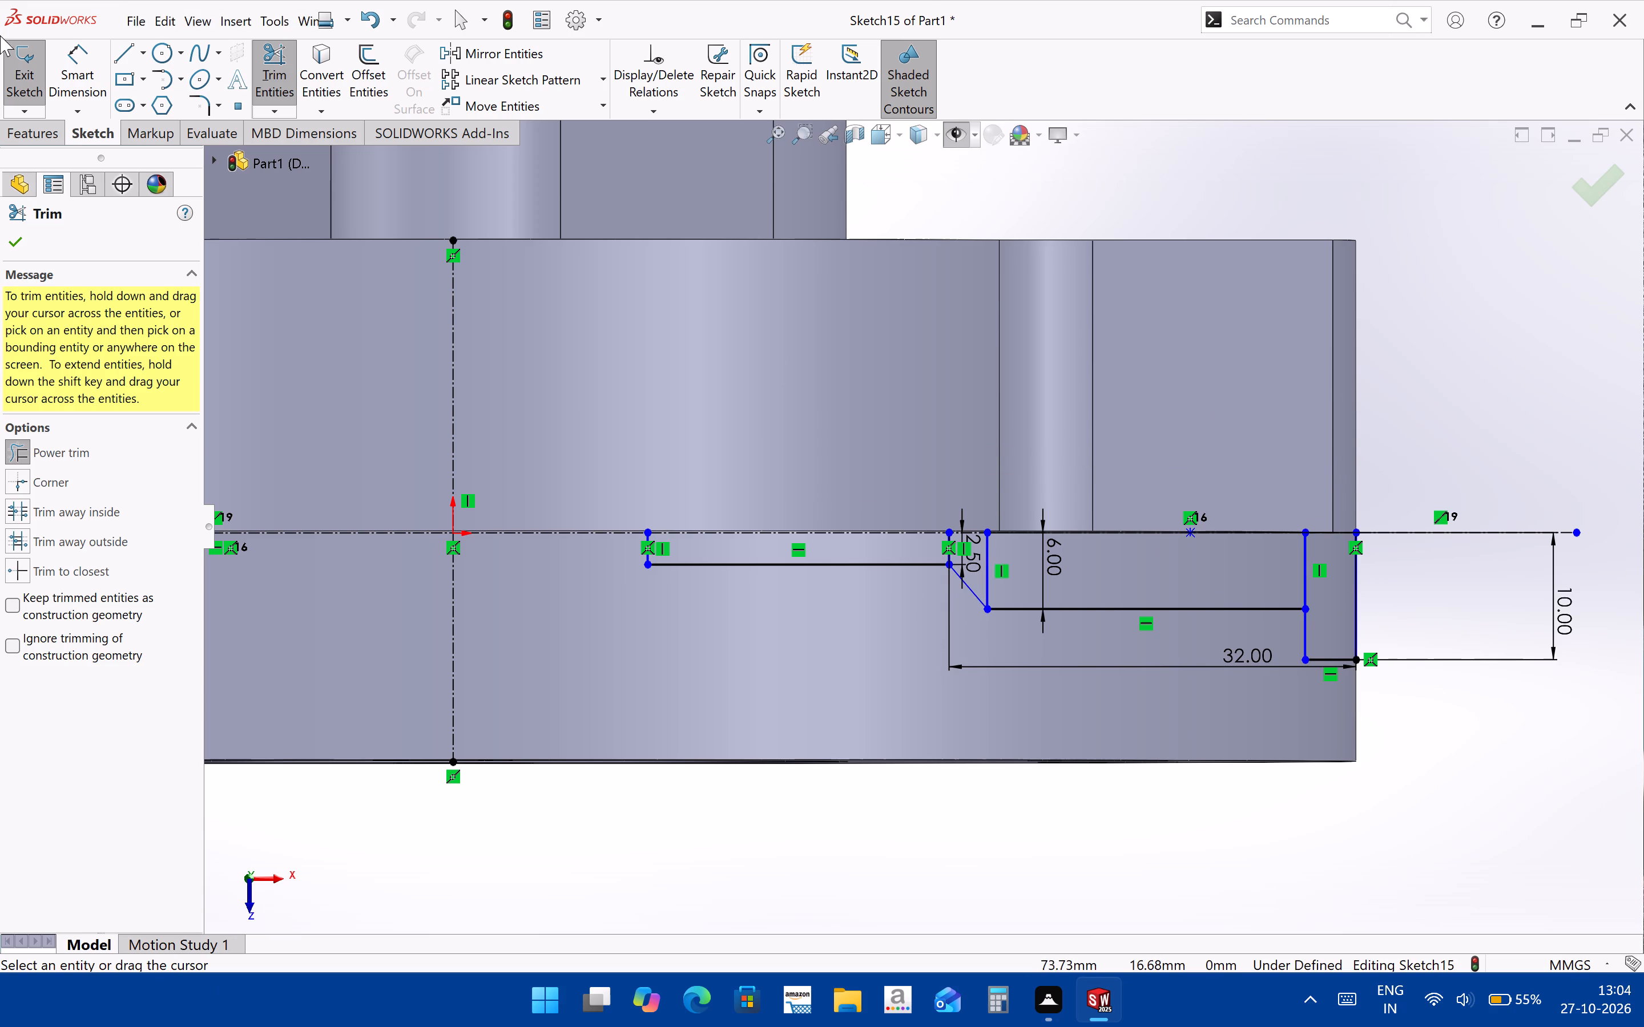
Sketch a horizontal line about 55.7 mm long on the centerline, from the narrow section's inner end to the part's outer edge.
click(131, 62)
click(648, 536)
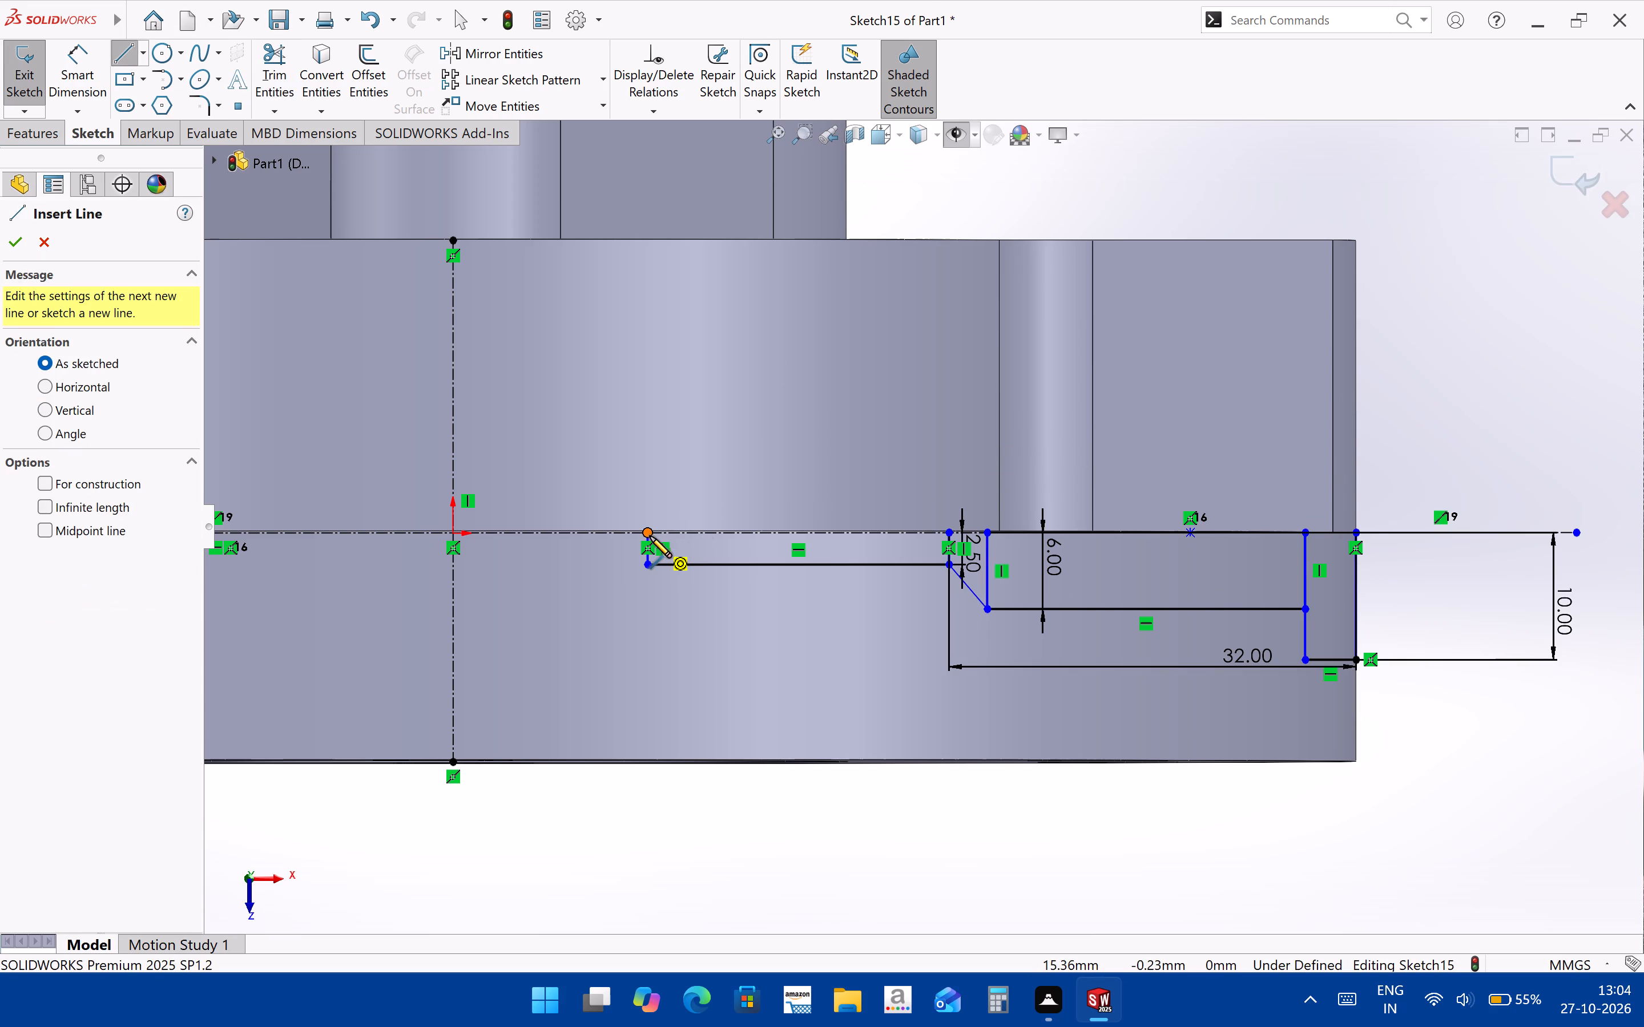
click(1355, 534)
scroll(580, 483, up, 2)
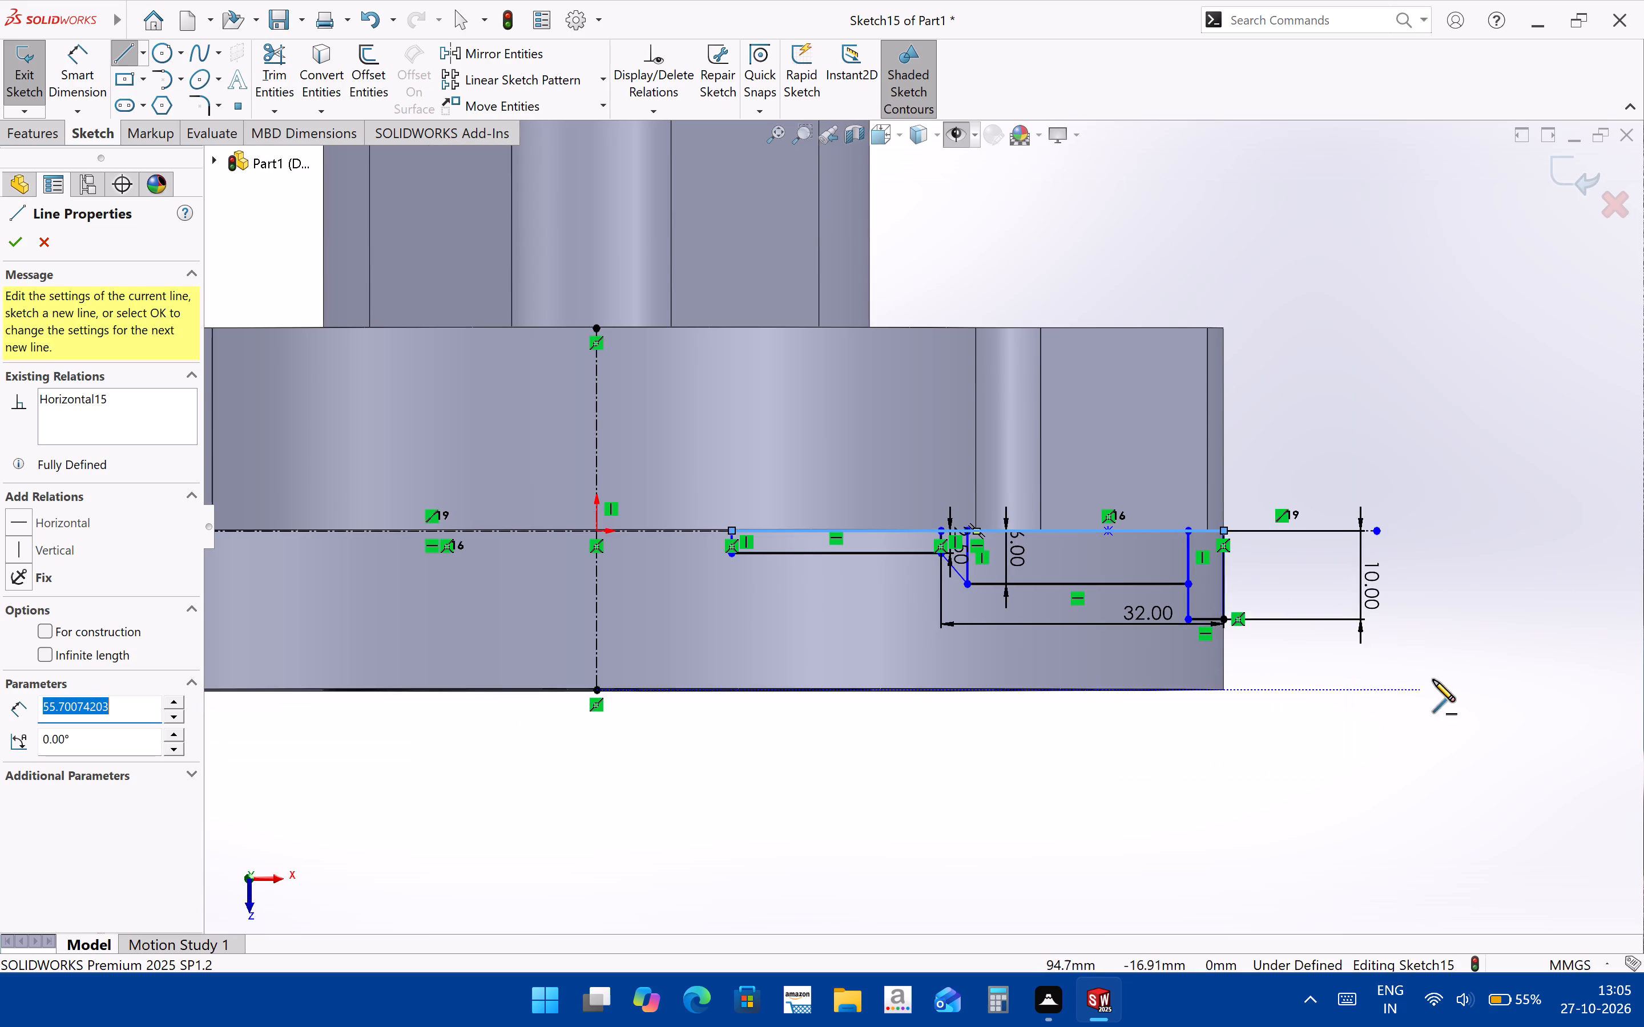
scroll(1336, 619, down, 2)
key(Escape)
Dimension the vertical line on the inner side of the widest section to 10 mm.
click(95, 66)
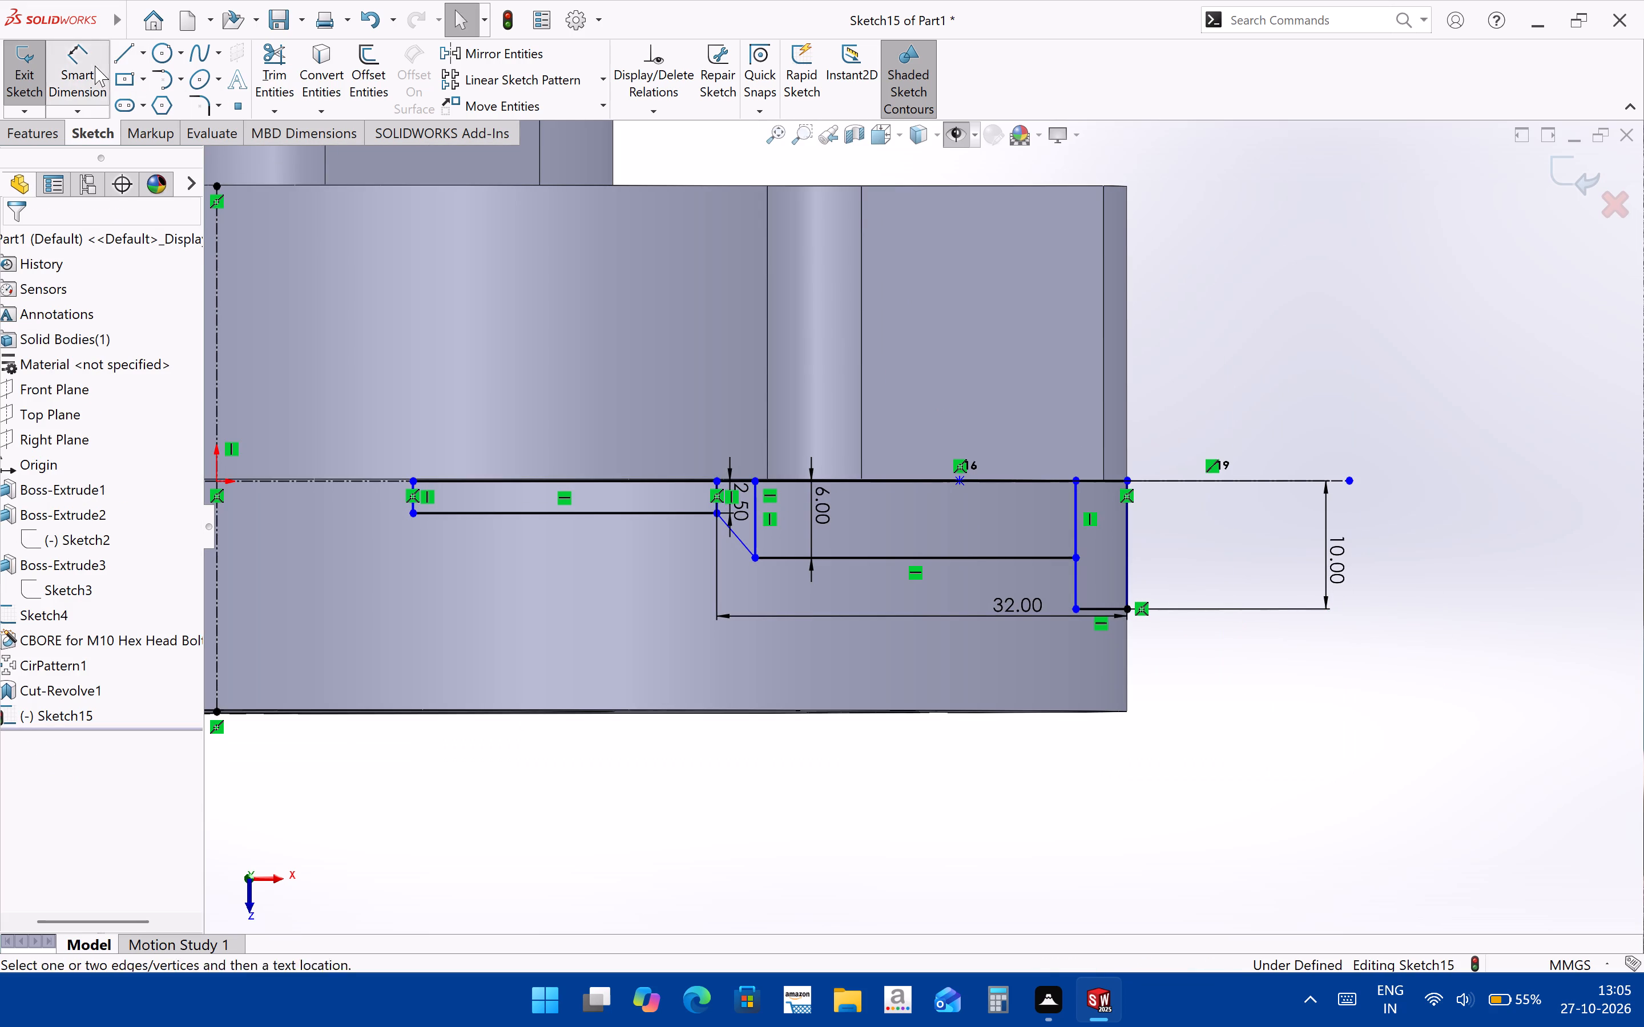
click(1077, 591)
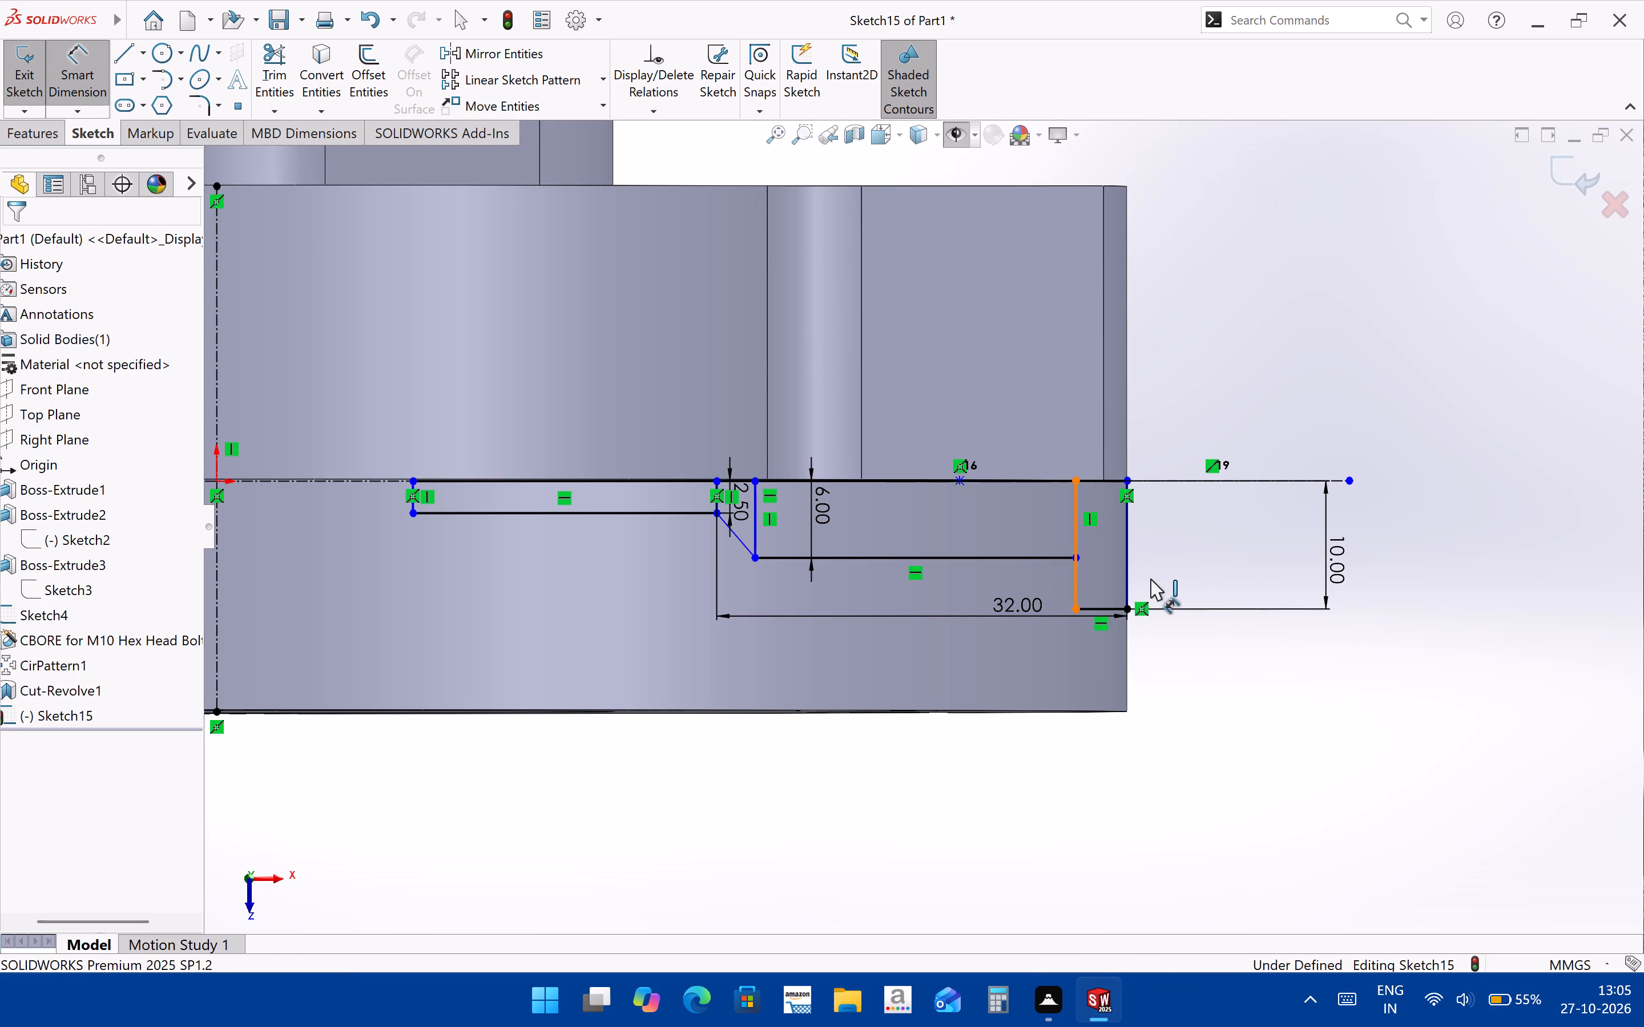
click(1103, 577)
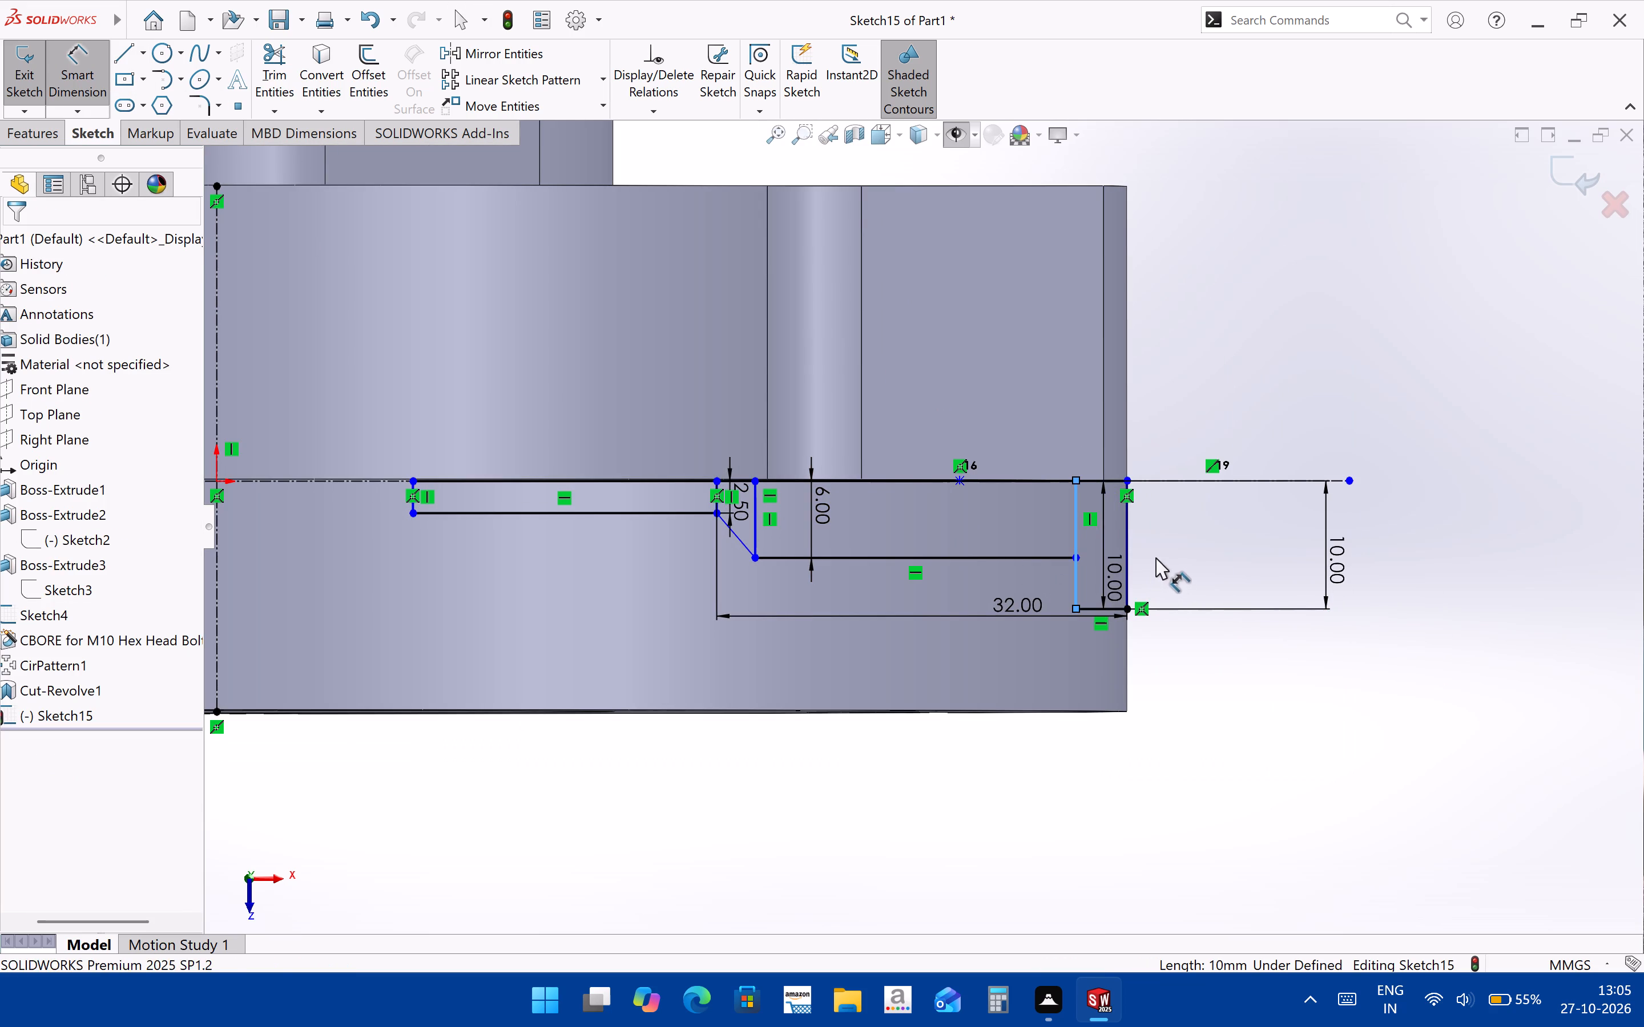
click(1010, 547)
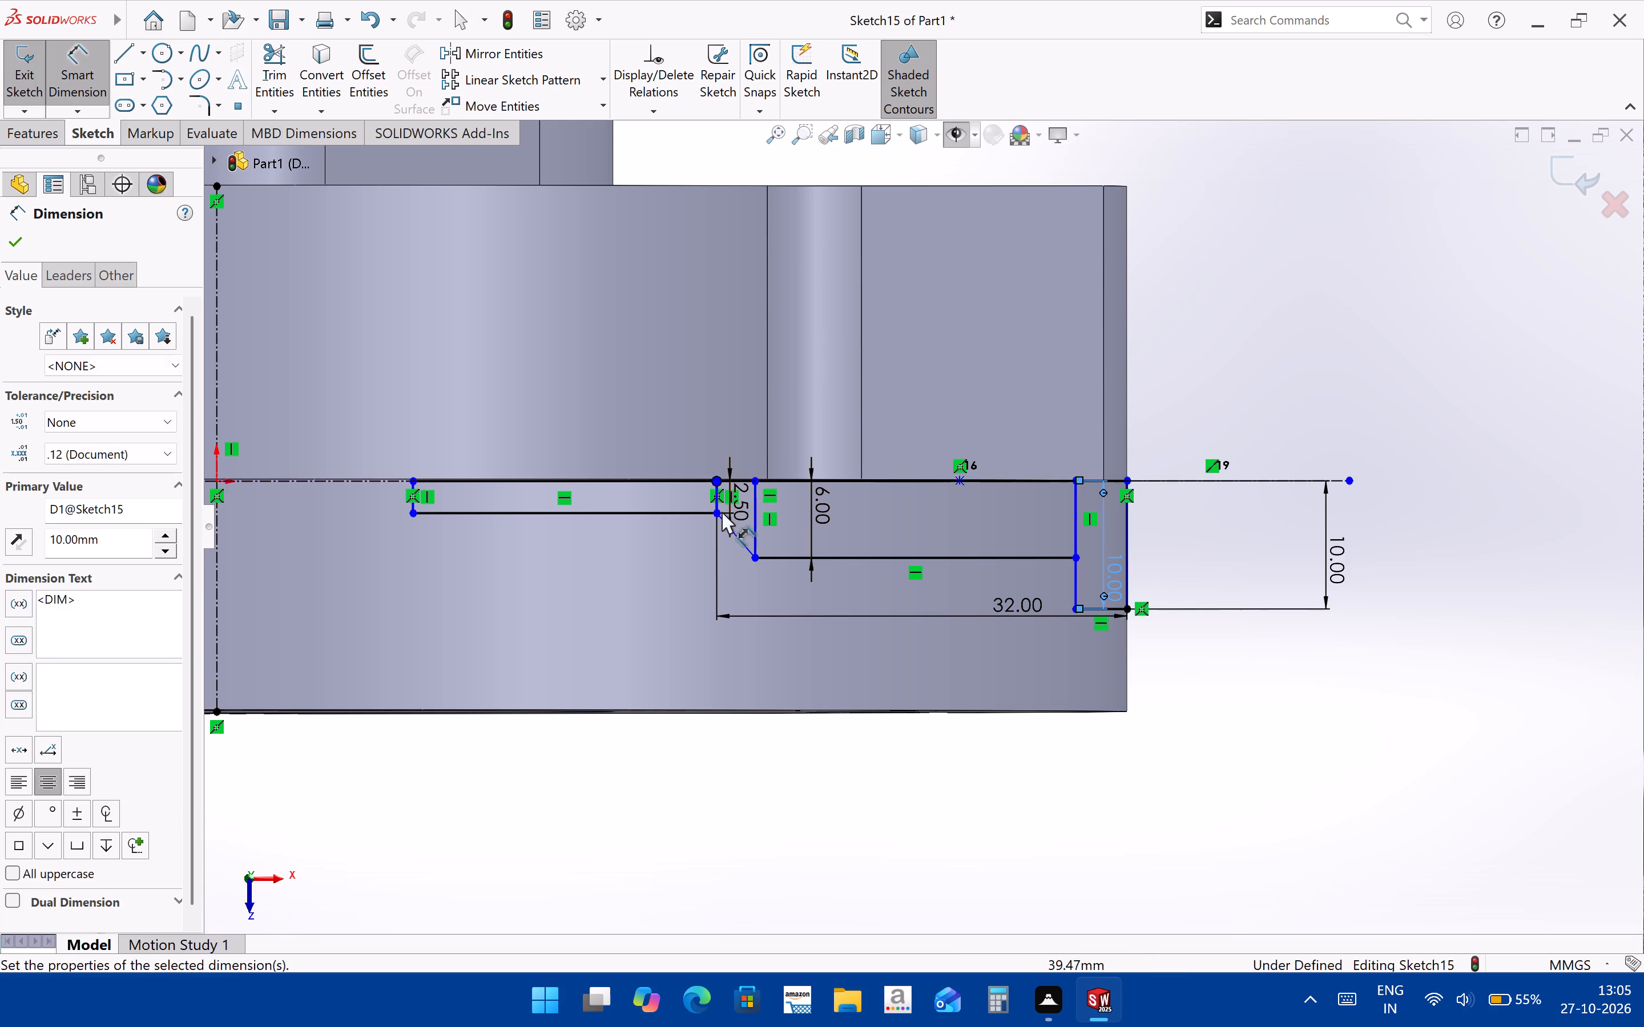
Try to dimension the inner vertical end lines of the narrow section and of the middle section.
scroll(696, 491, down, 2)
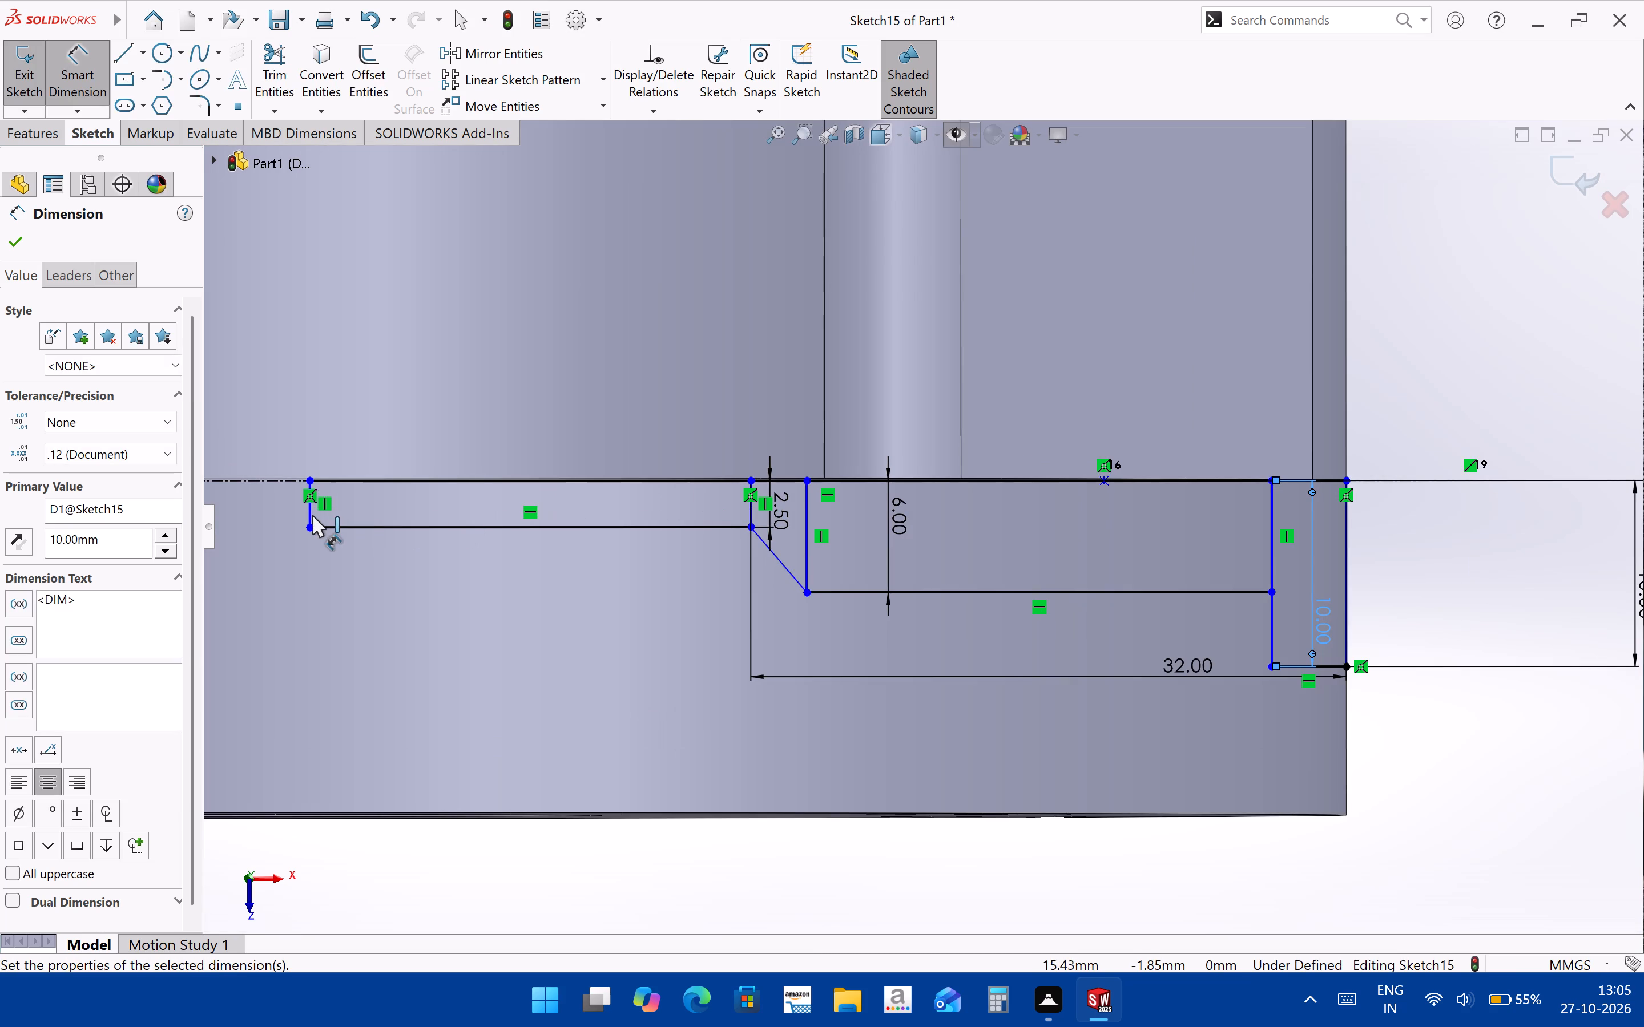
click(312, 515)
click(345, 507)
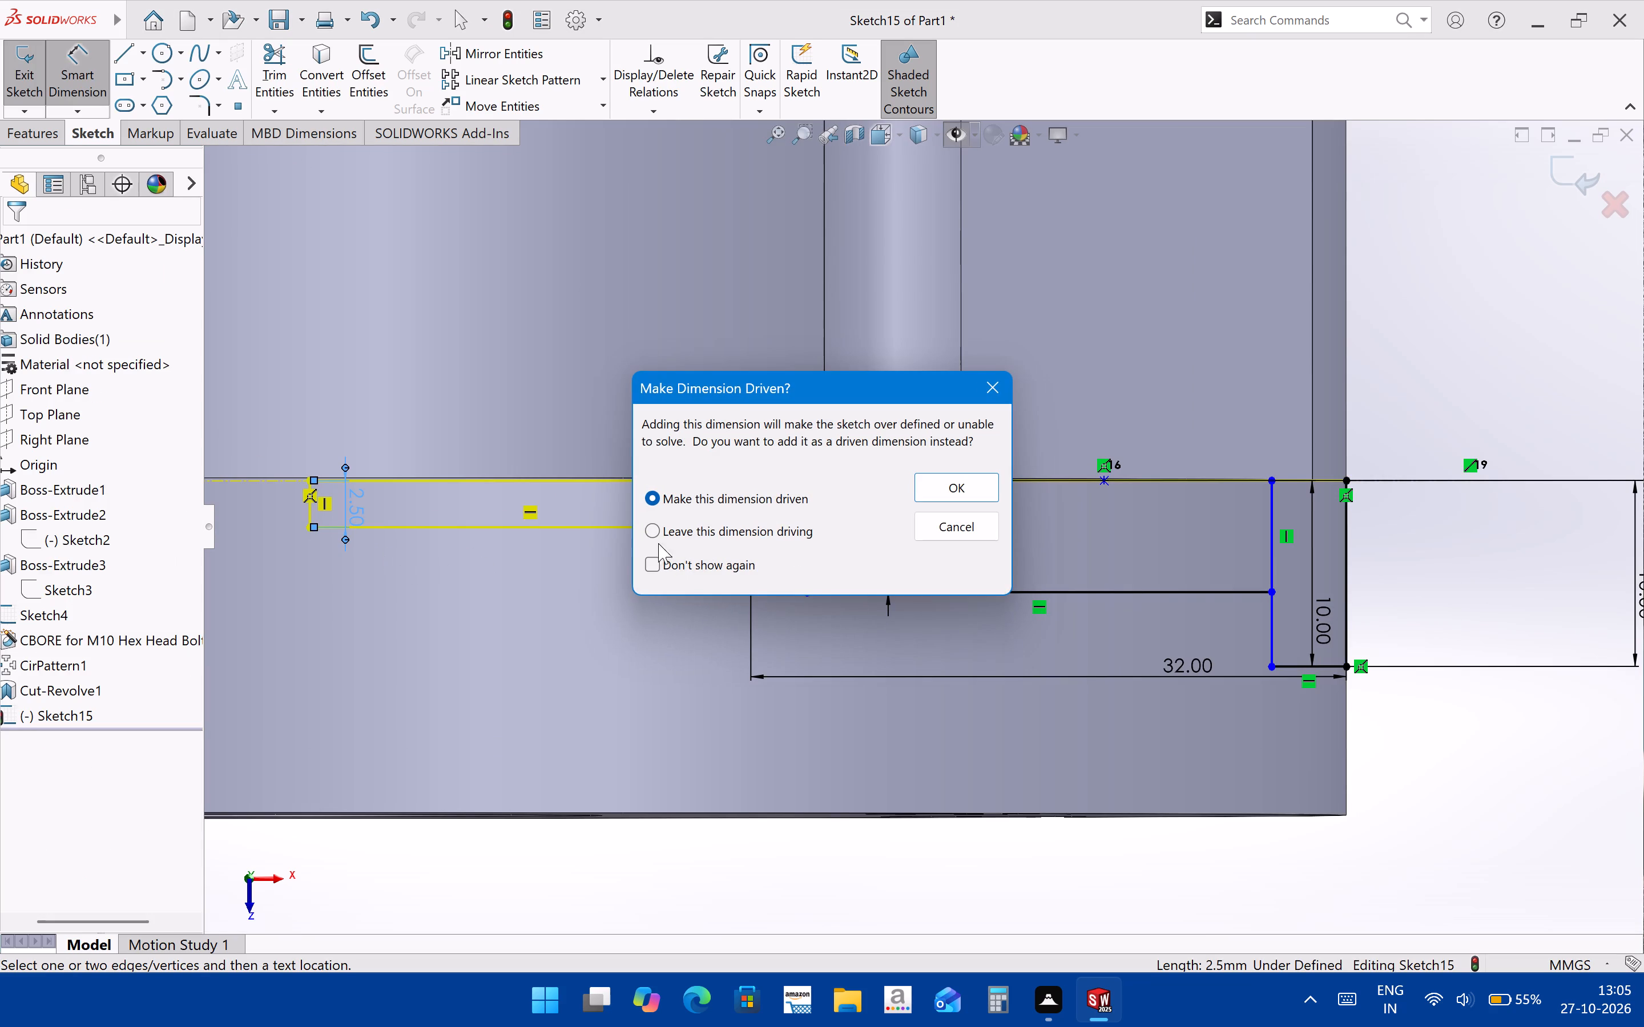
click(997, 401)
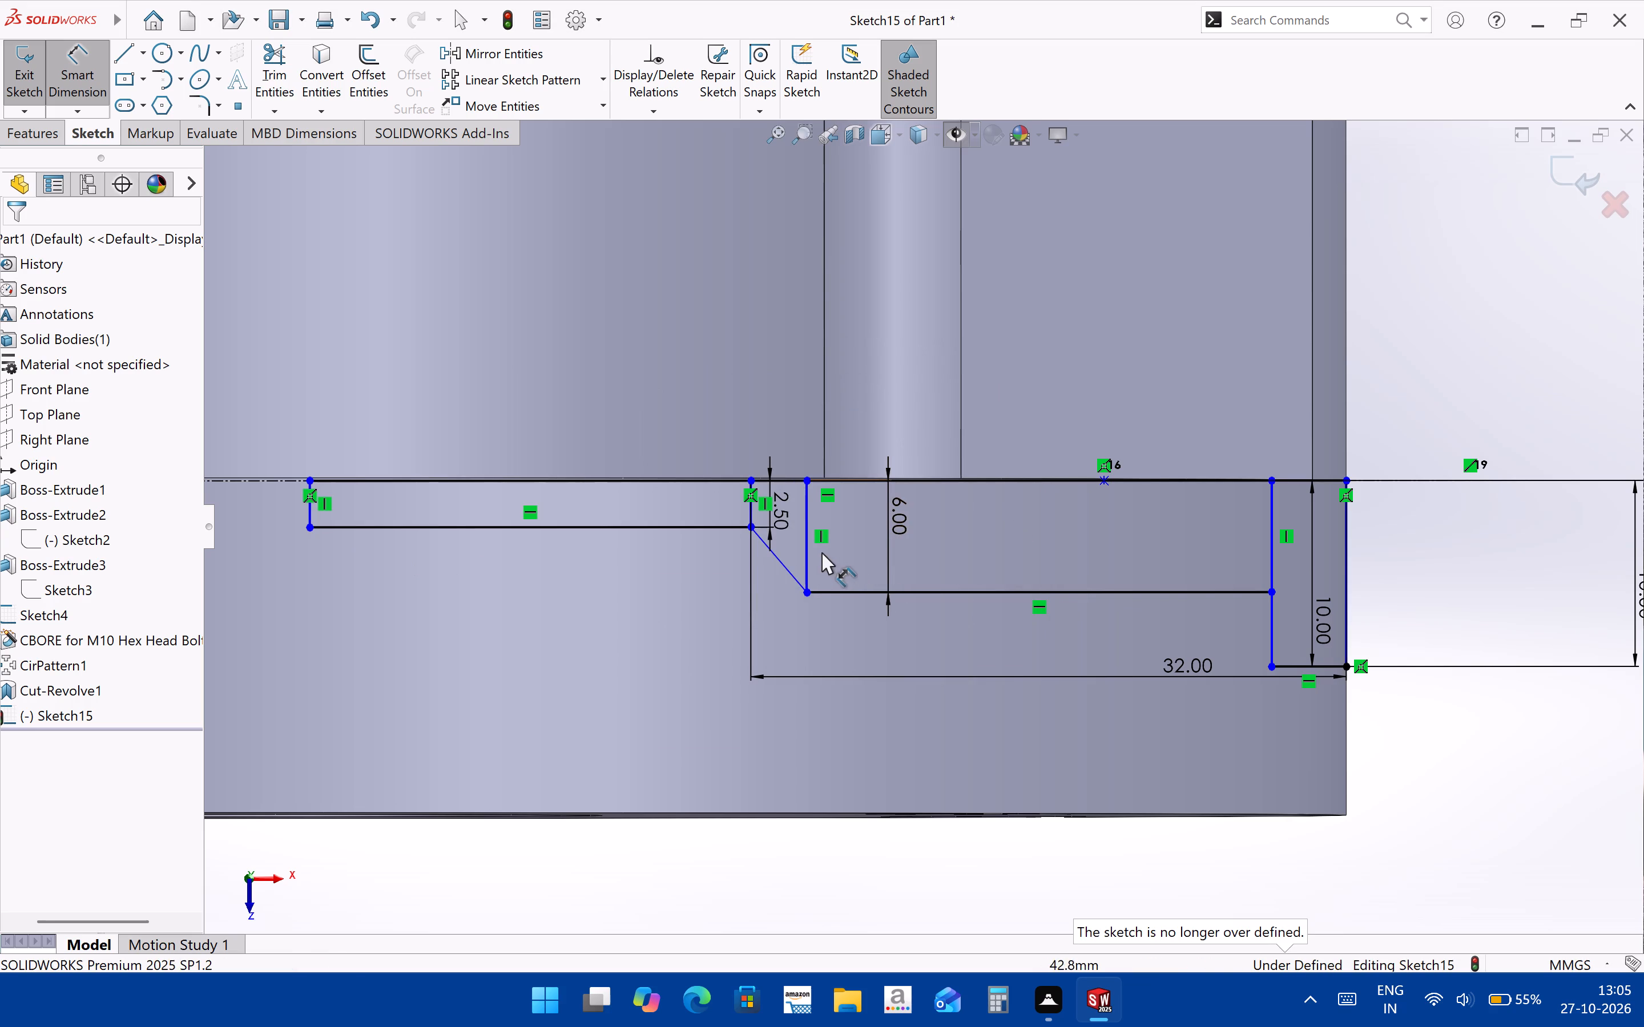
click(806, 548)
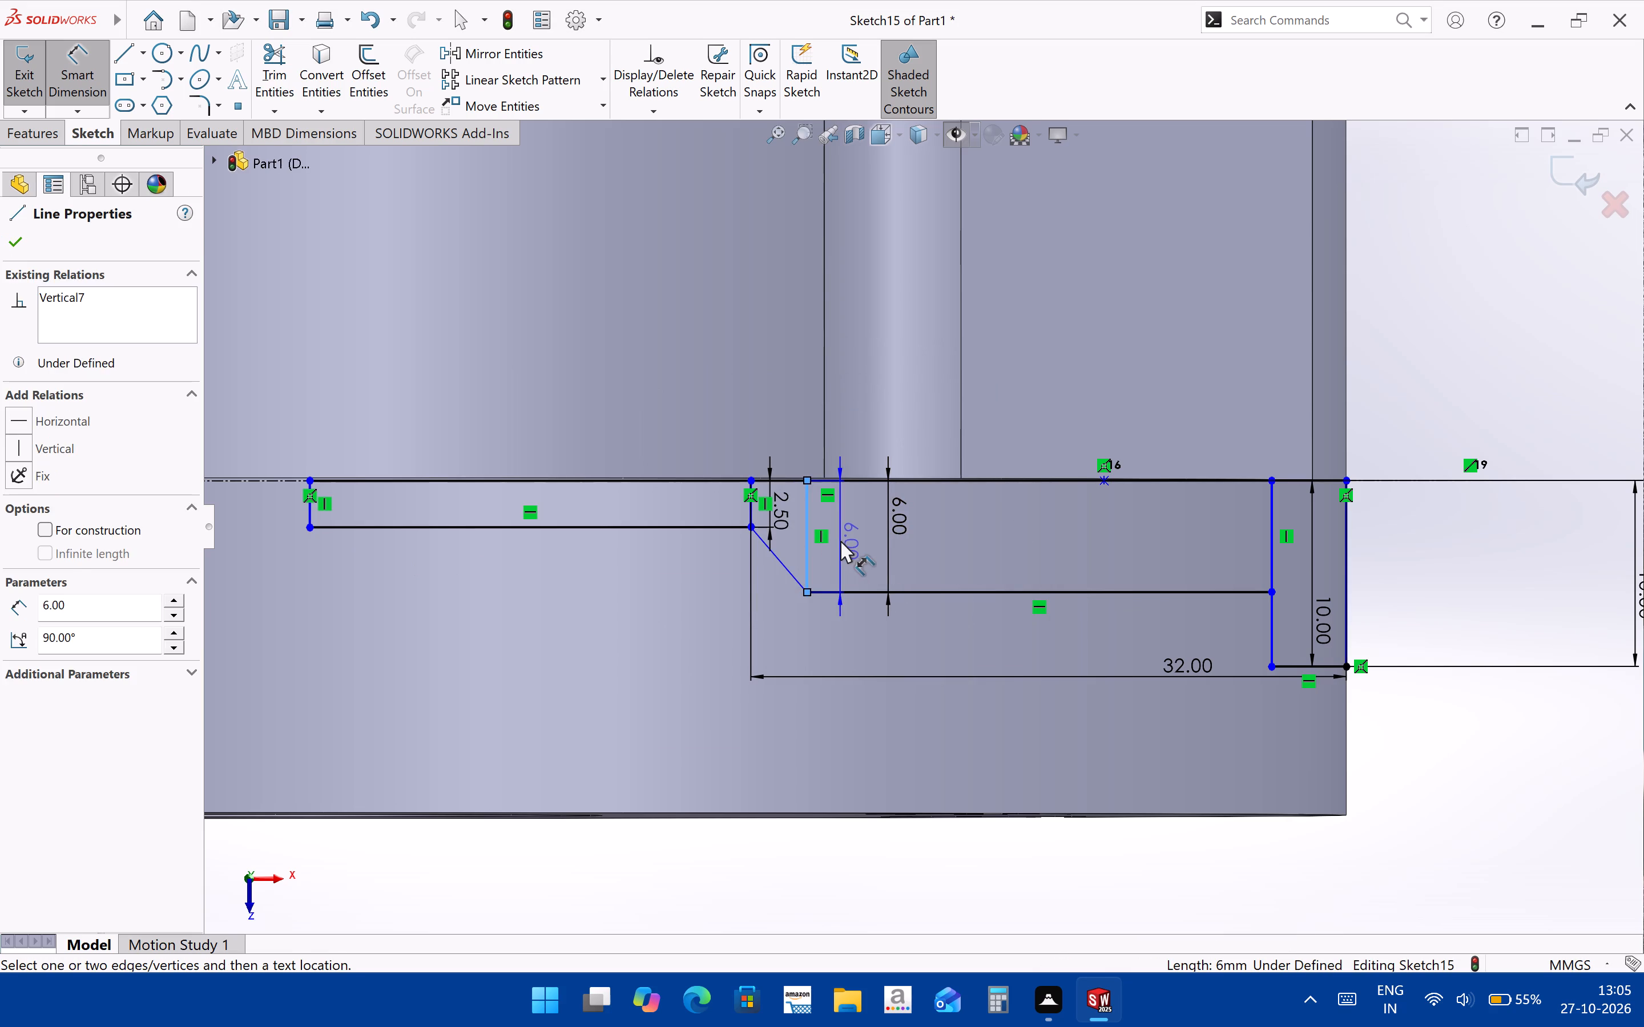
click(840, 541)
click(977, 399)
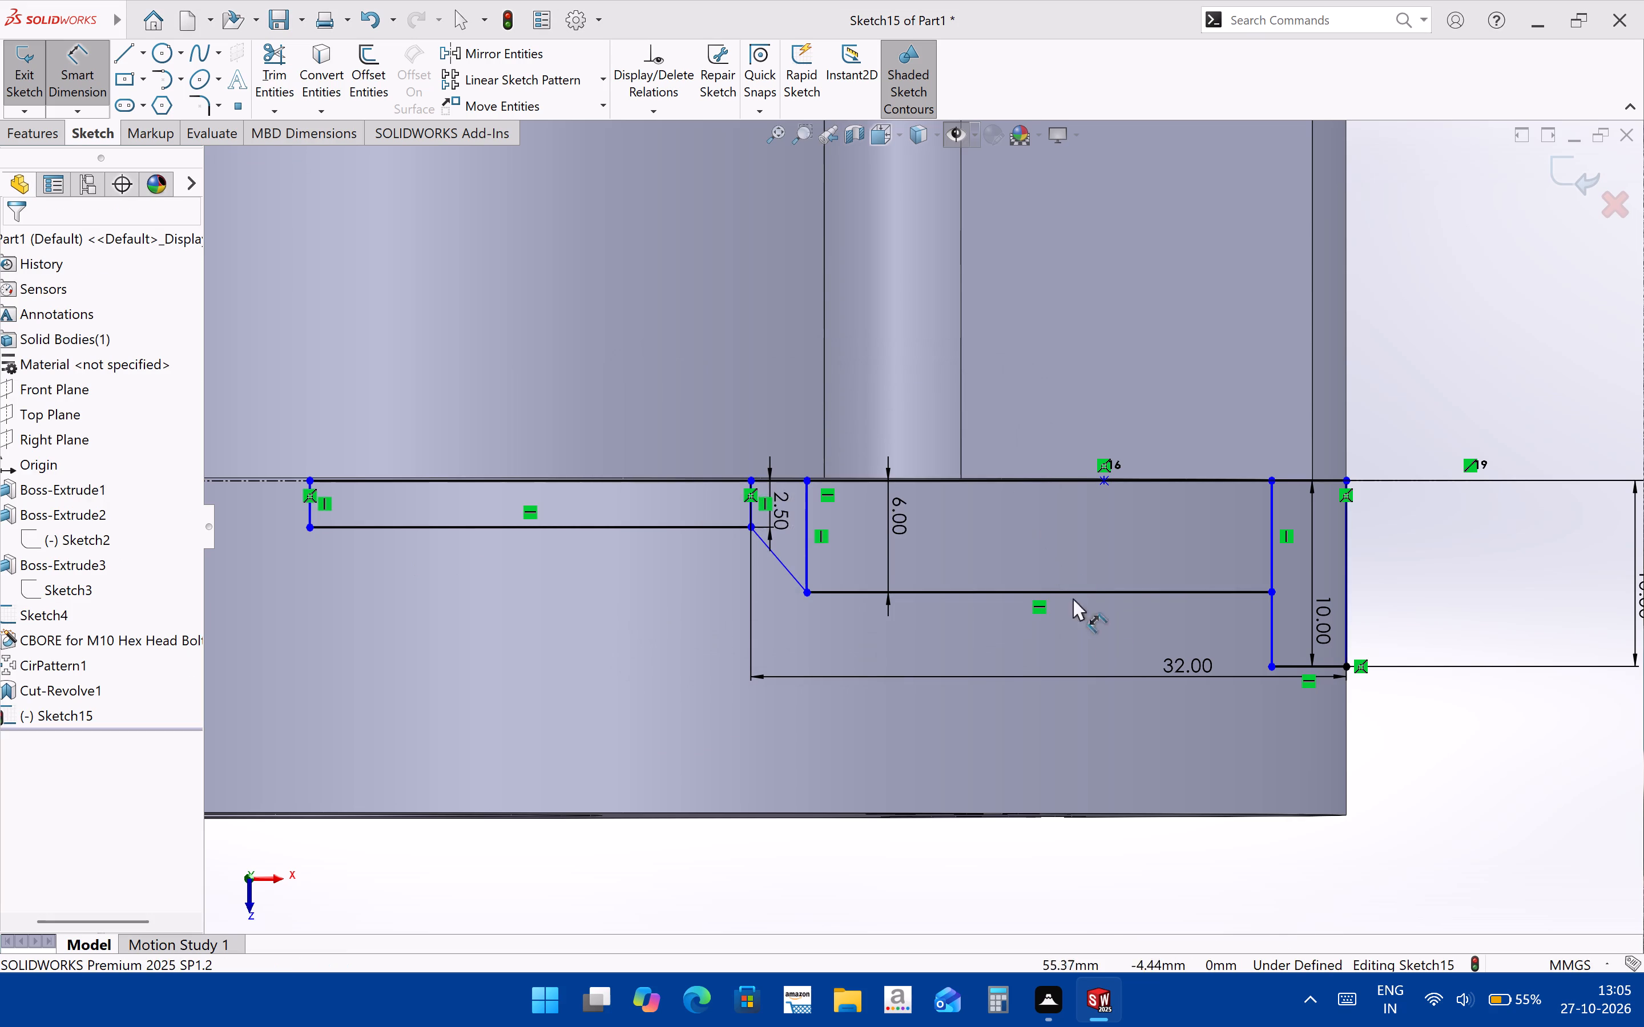
Dimension the middle section's lower horizontal line to 25 mm, placing the dimension below the profile.
scroll(1125, 580, up, 3)
scroll(1135, 505, down, 2)
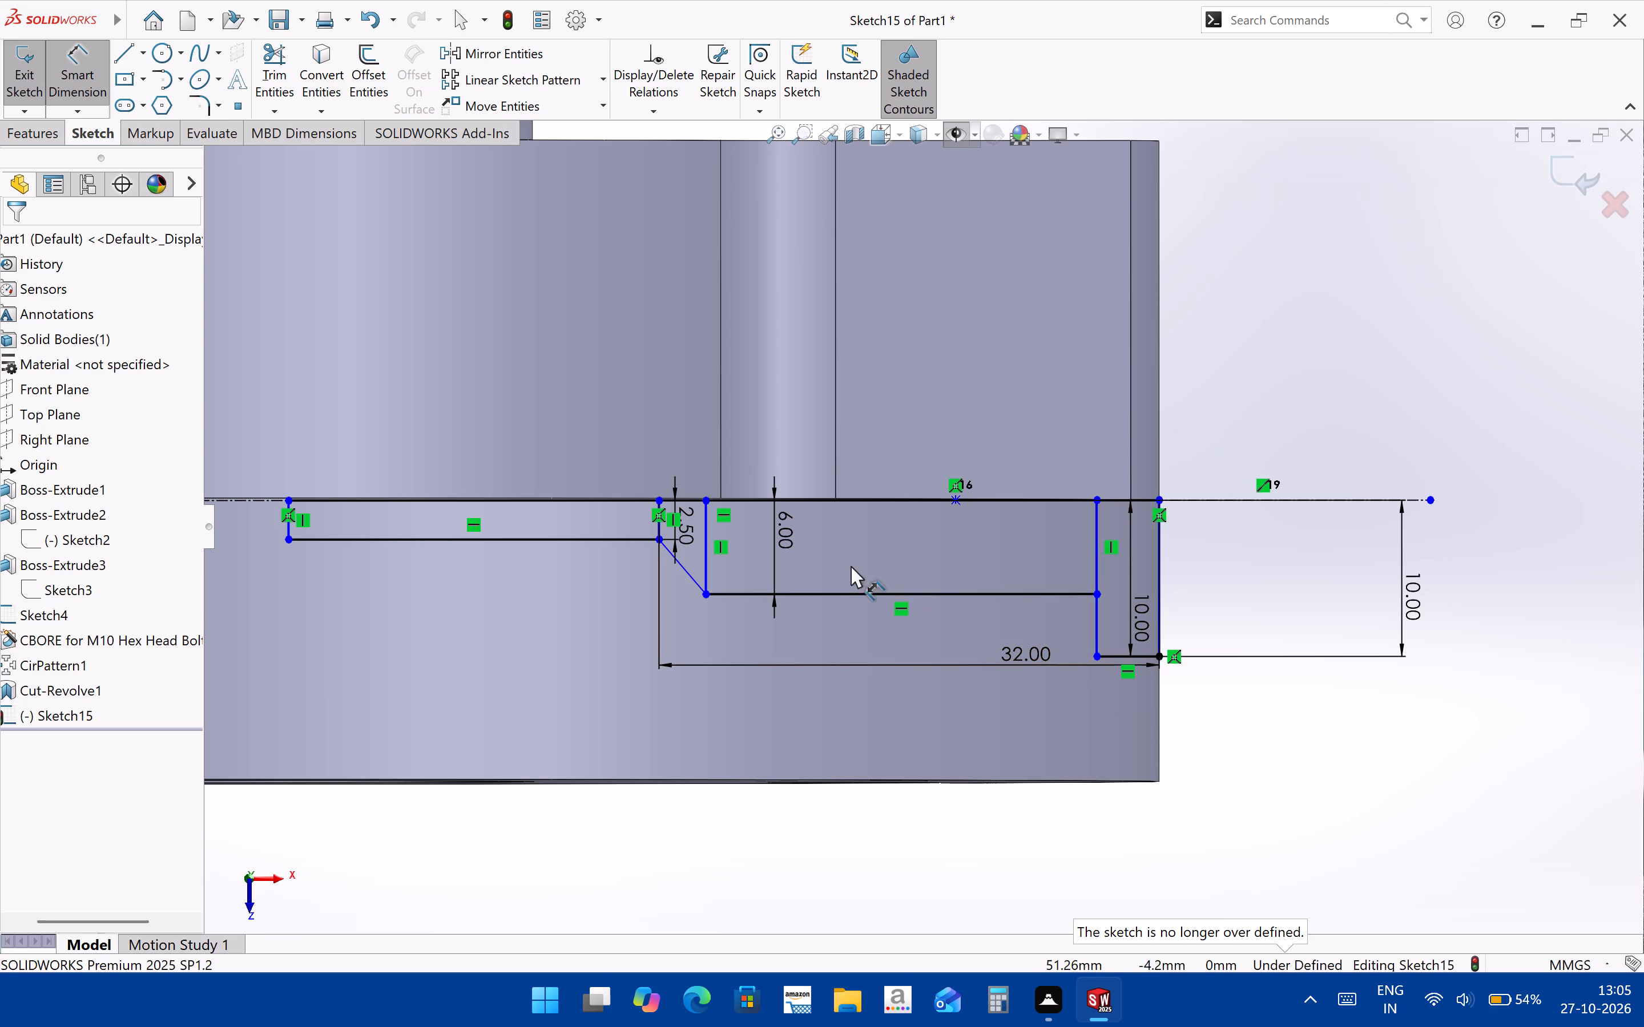
click(866, 593)
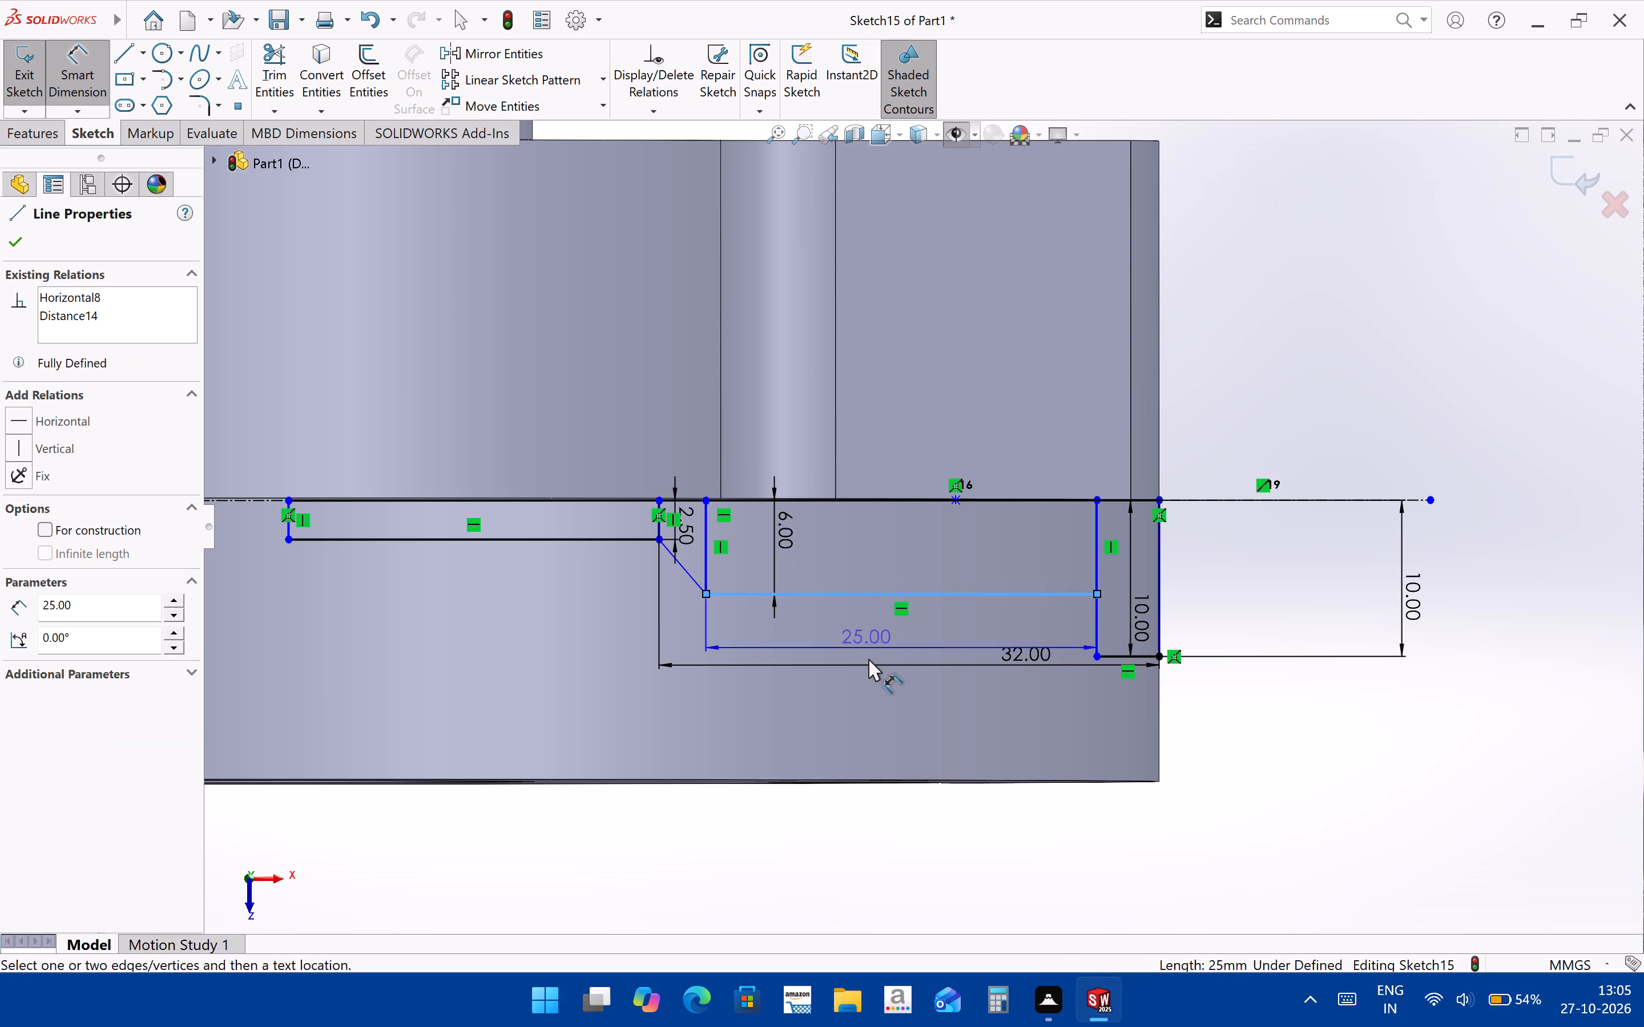
click(873, 710)
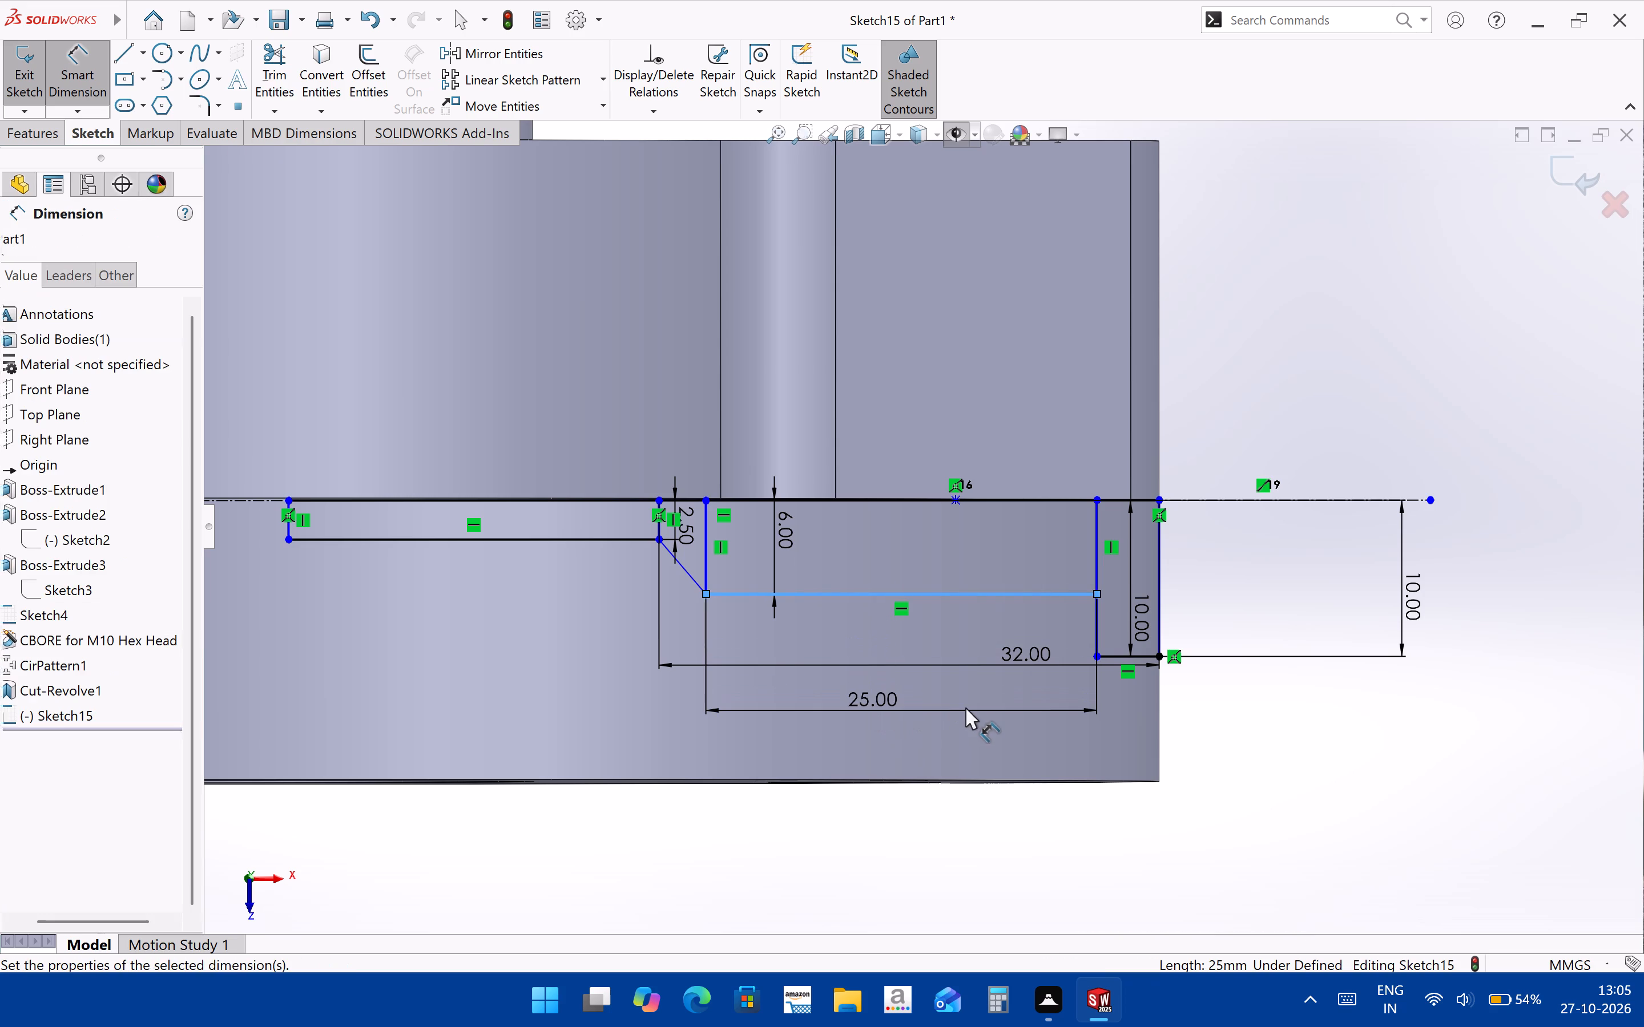
click(796, 679)
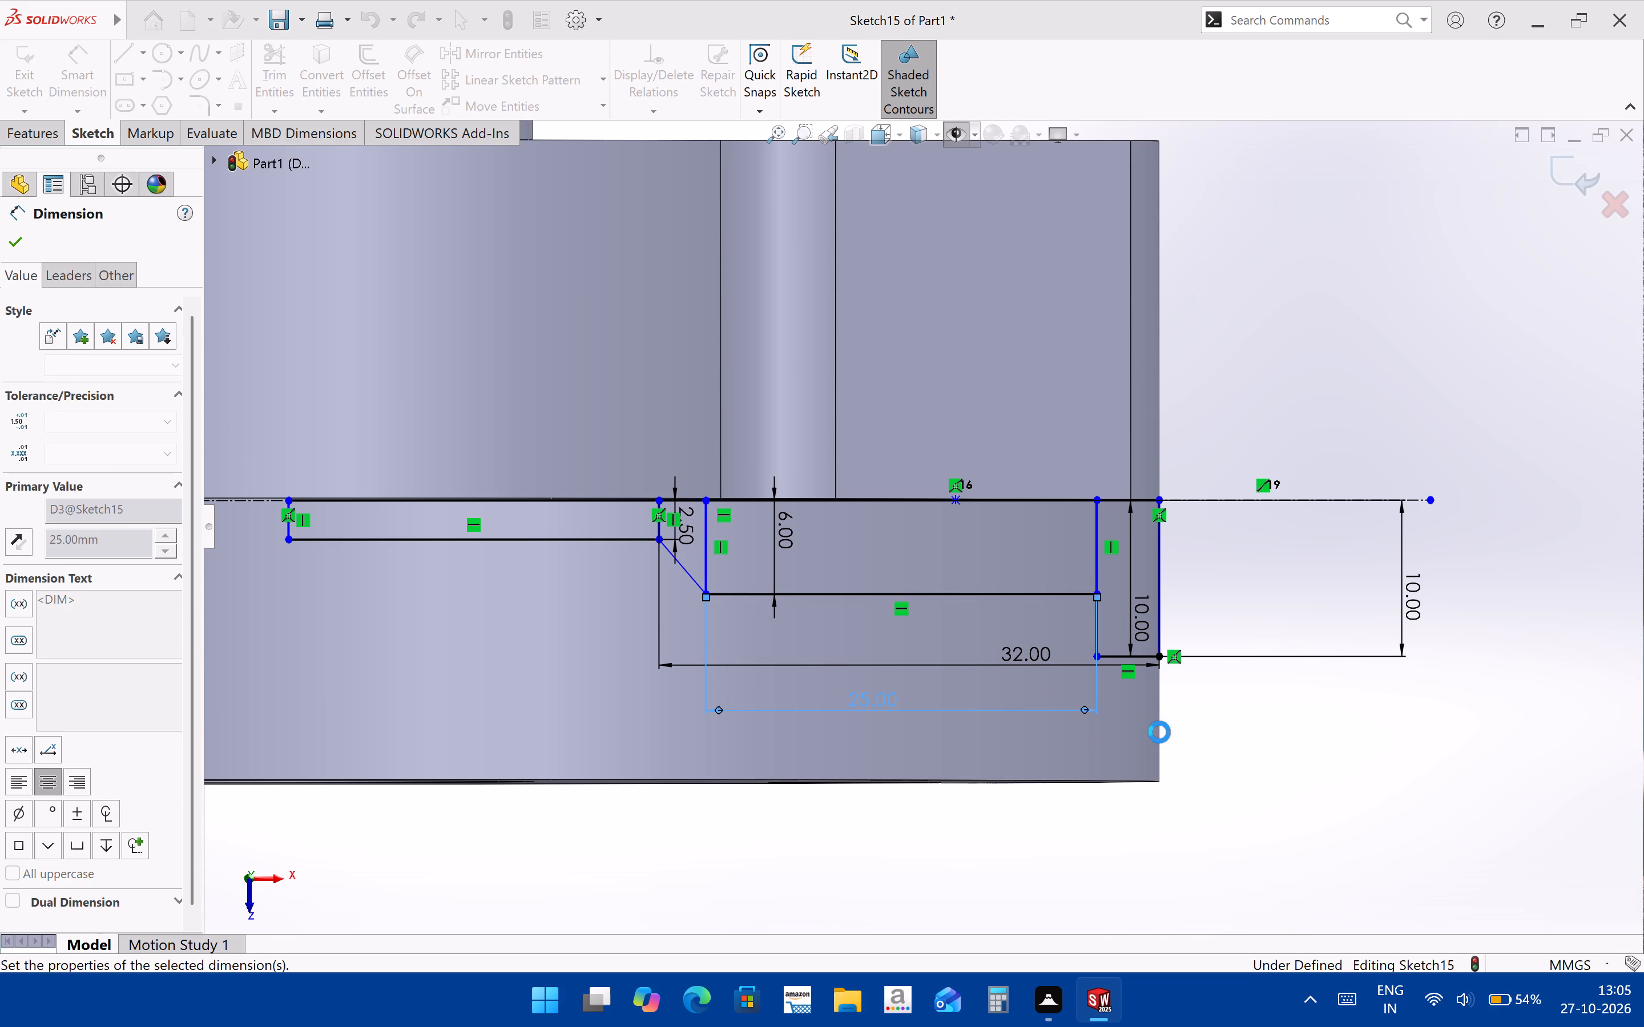
click(1246, 763)
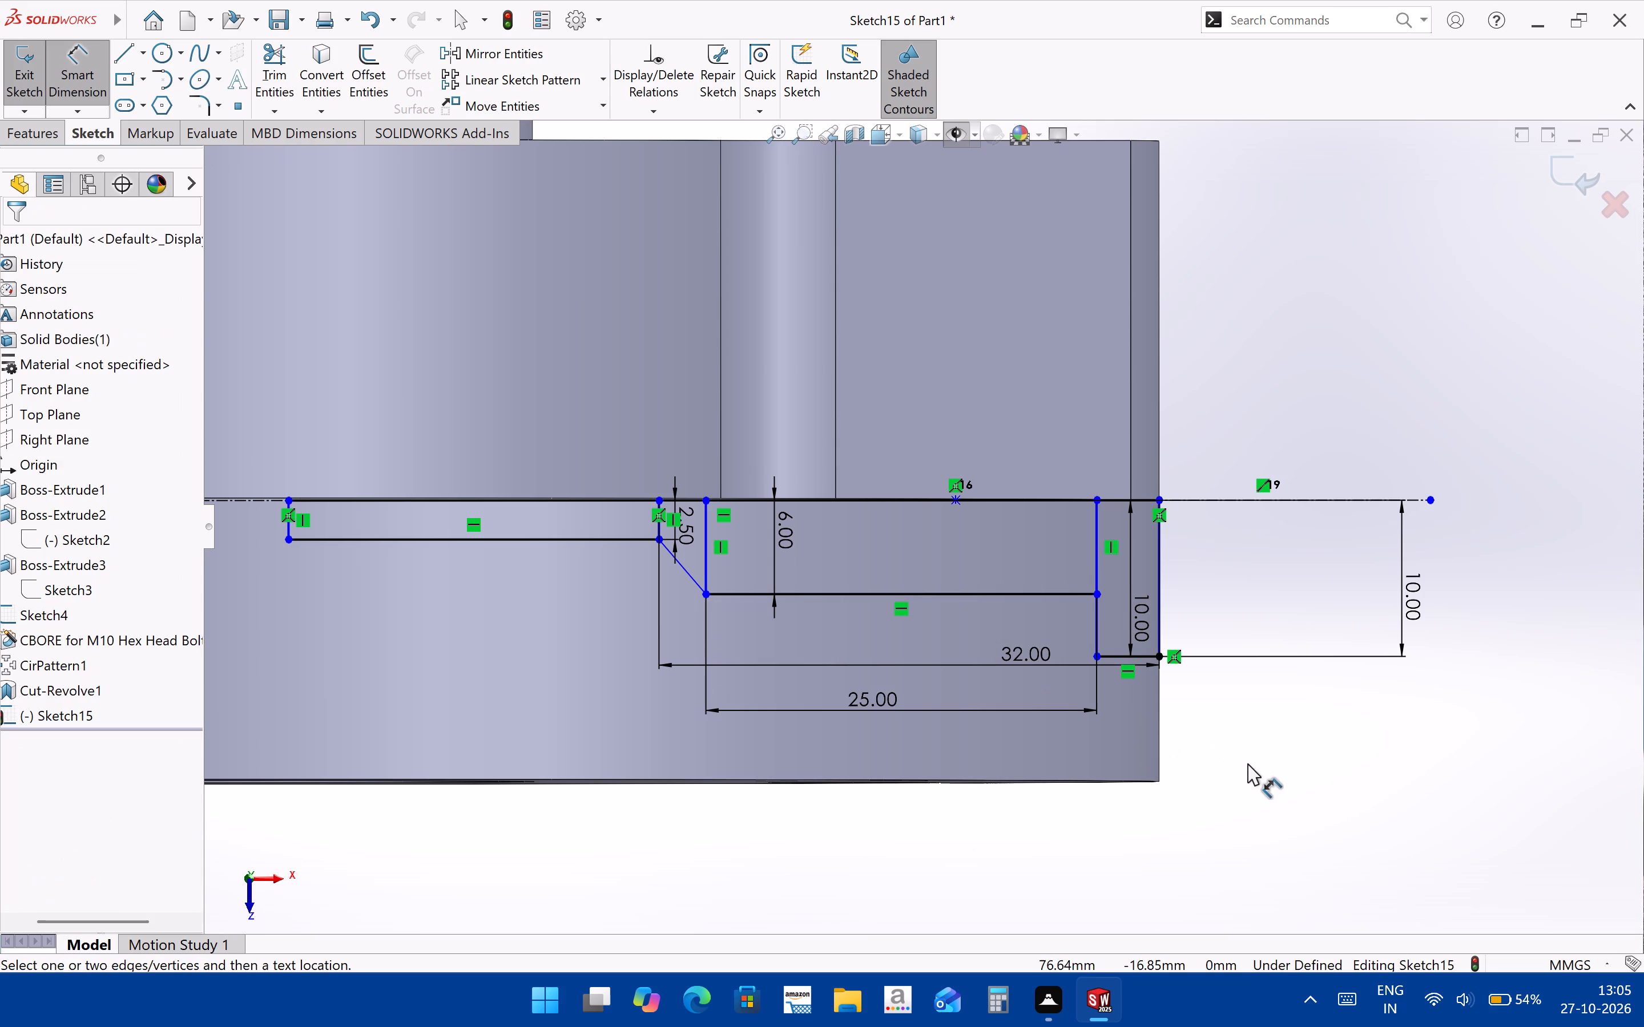
scroll(1247, 763, up, 3)
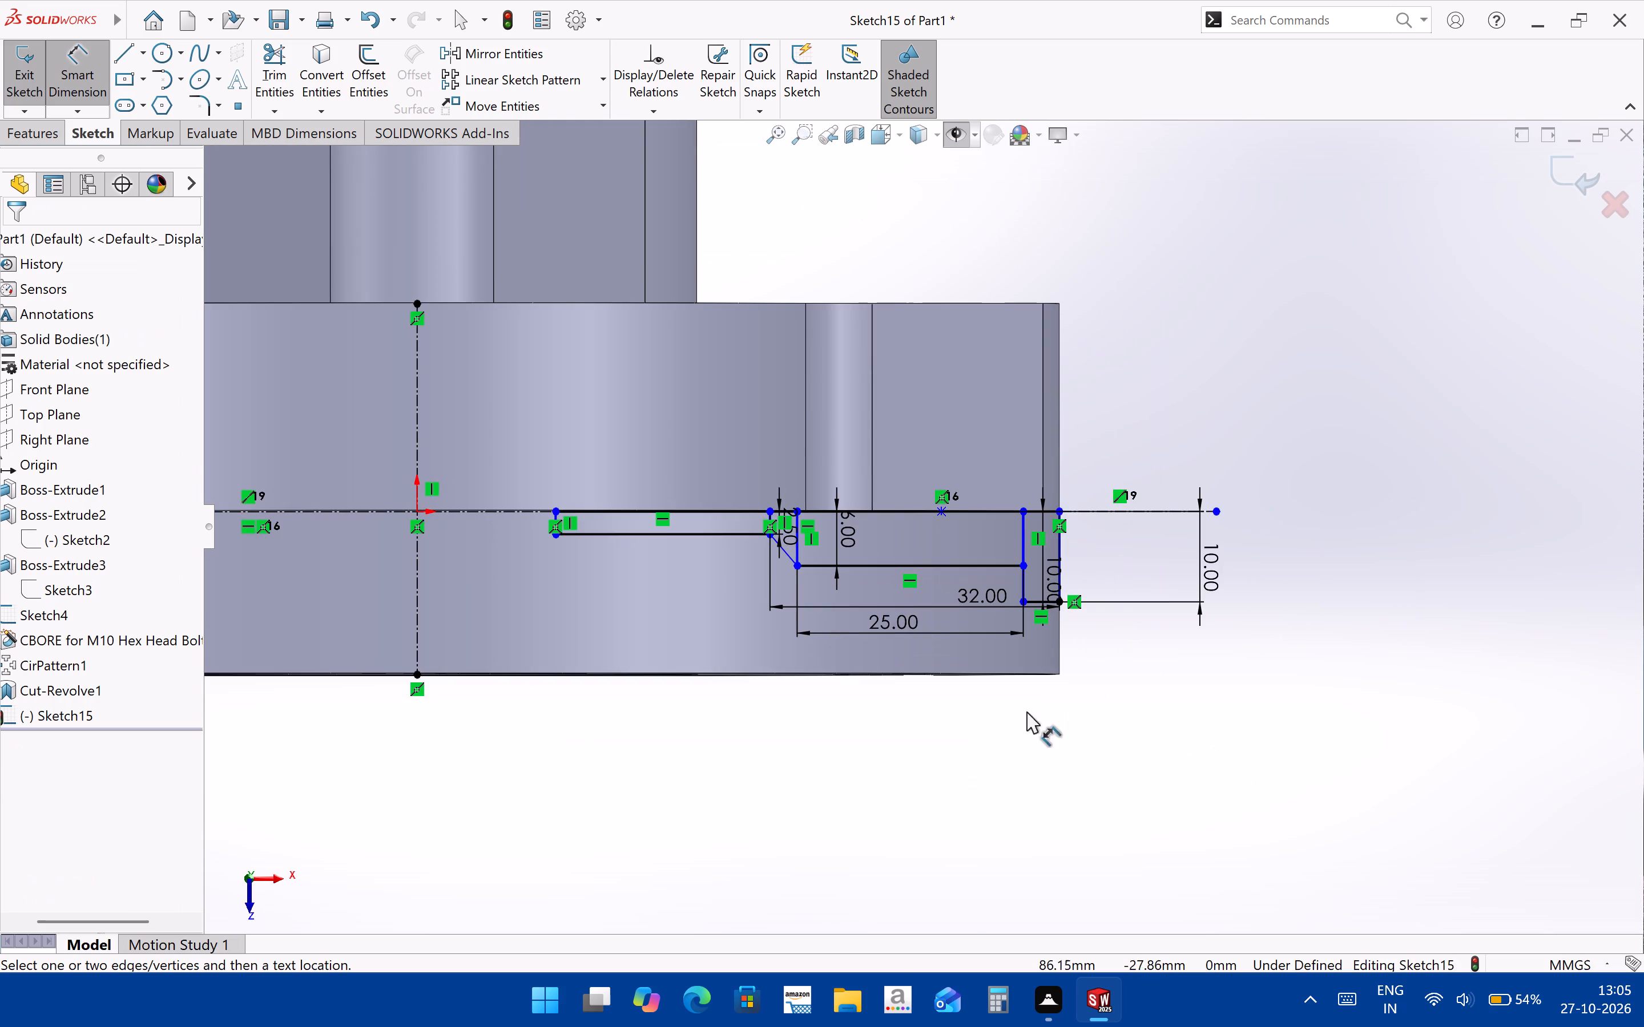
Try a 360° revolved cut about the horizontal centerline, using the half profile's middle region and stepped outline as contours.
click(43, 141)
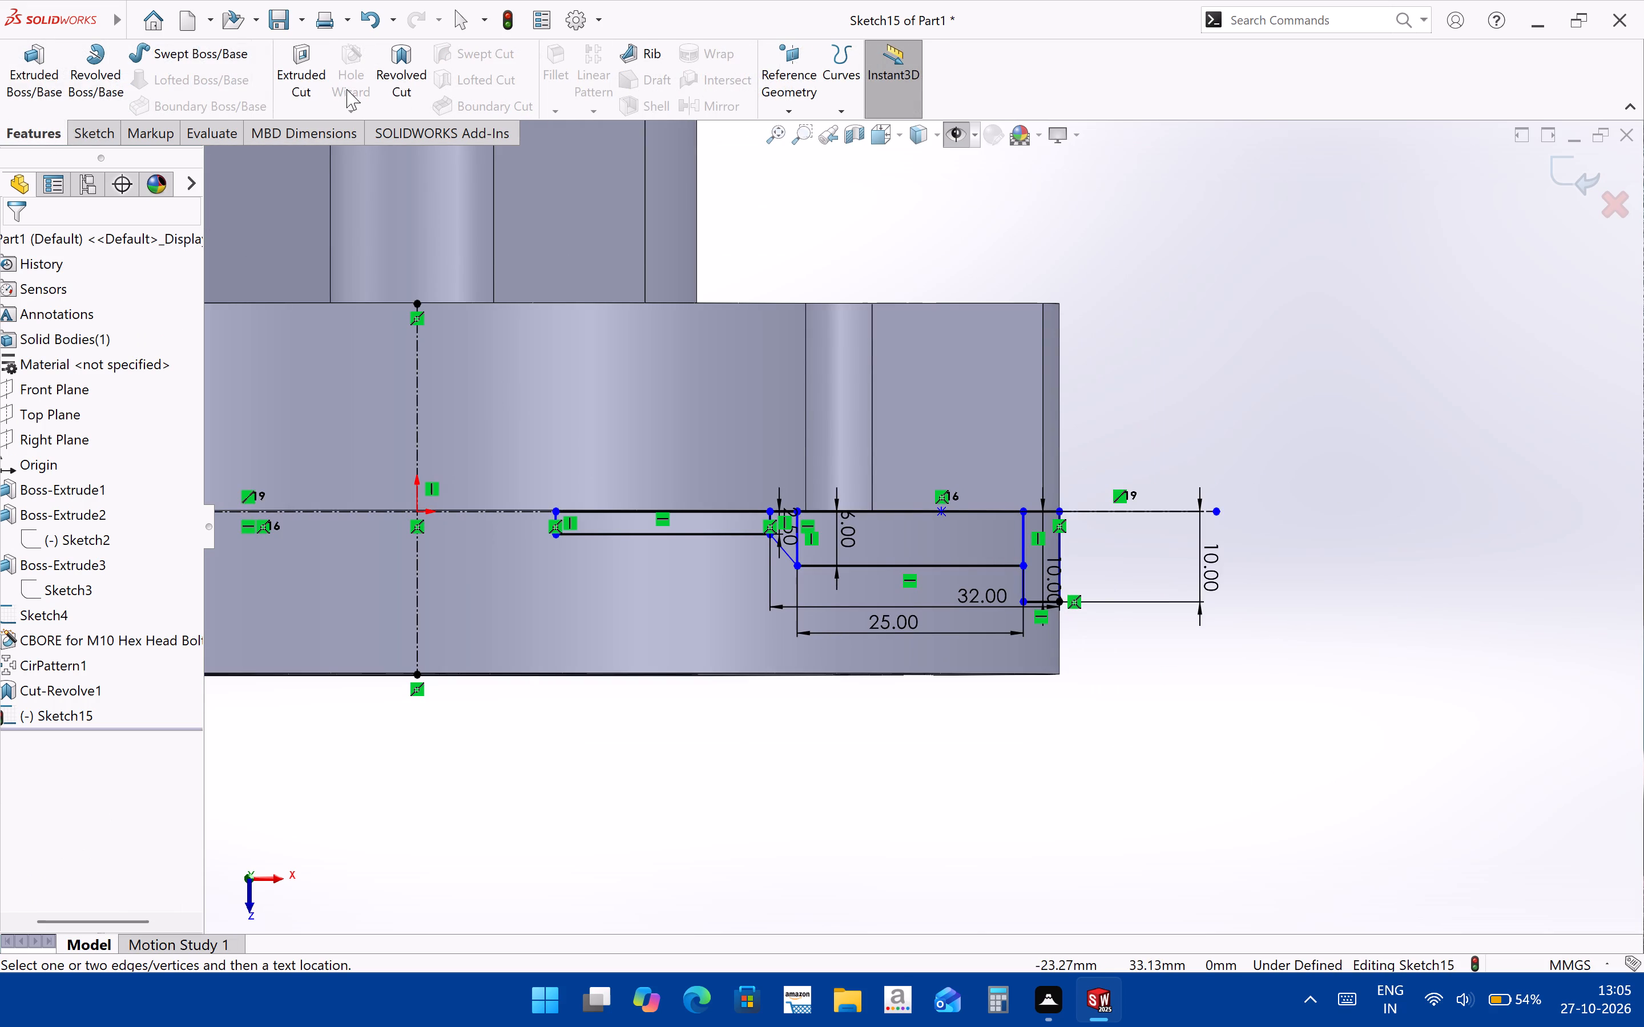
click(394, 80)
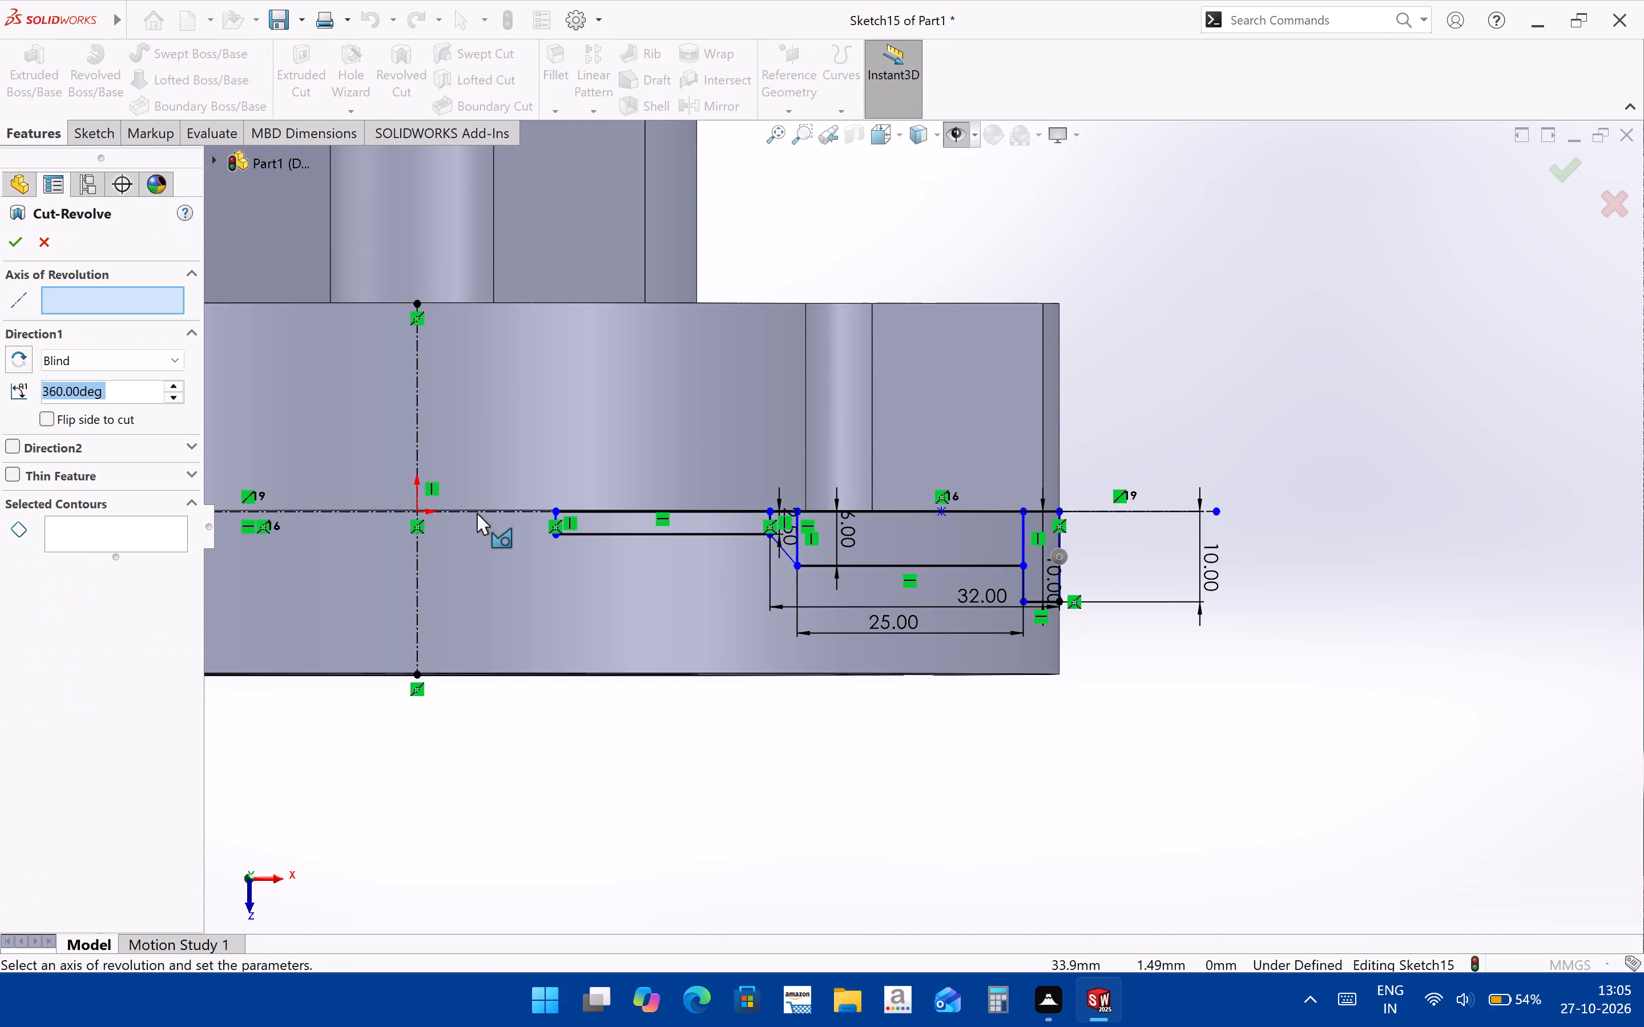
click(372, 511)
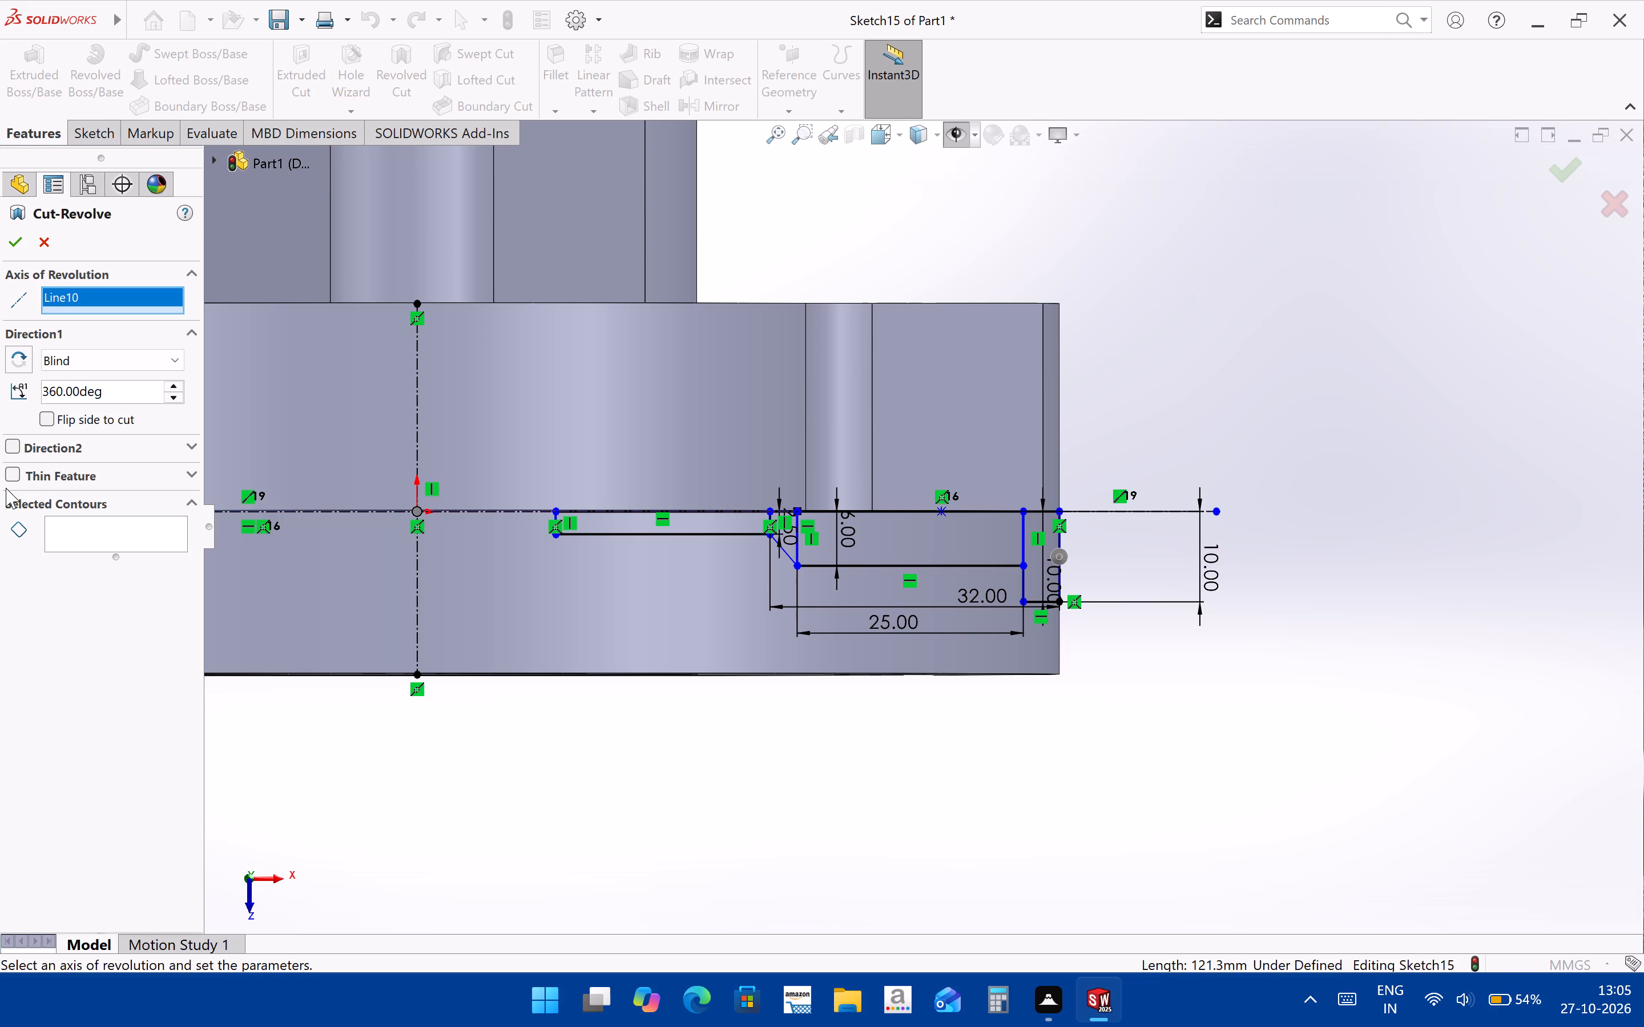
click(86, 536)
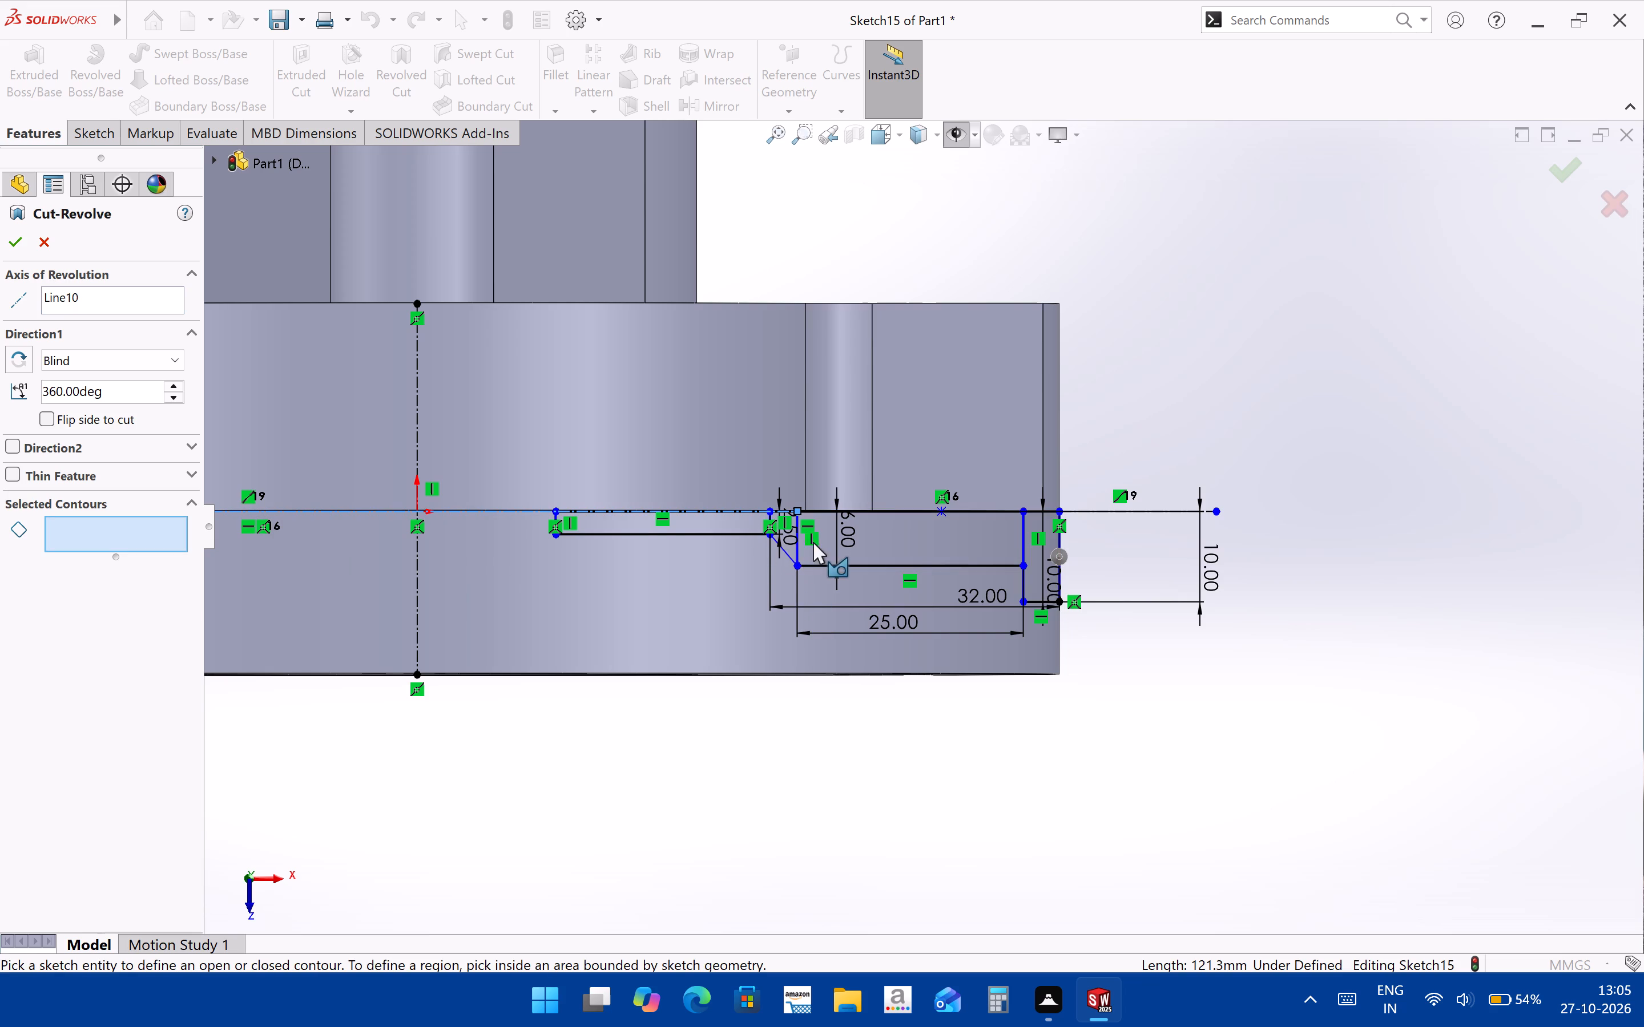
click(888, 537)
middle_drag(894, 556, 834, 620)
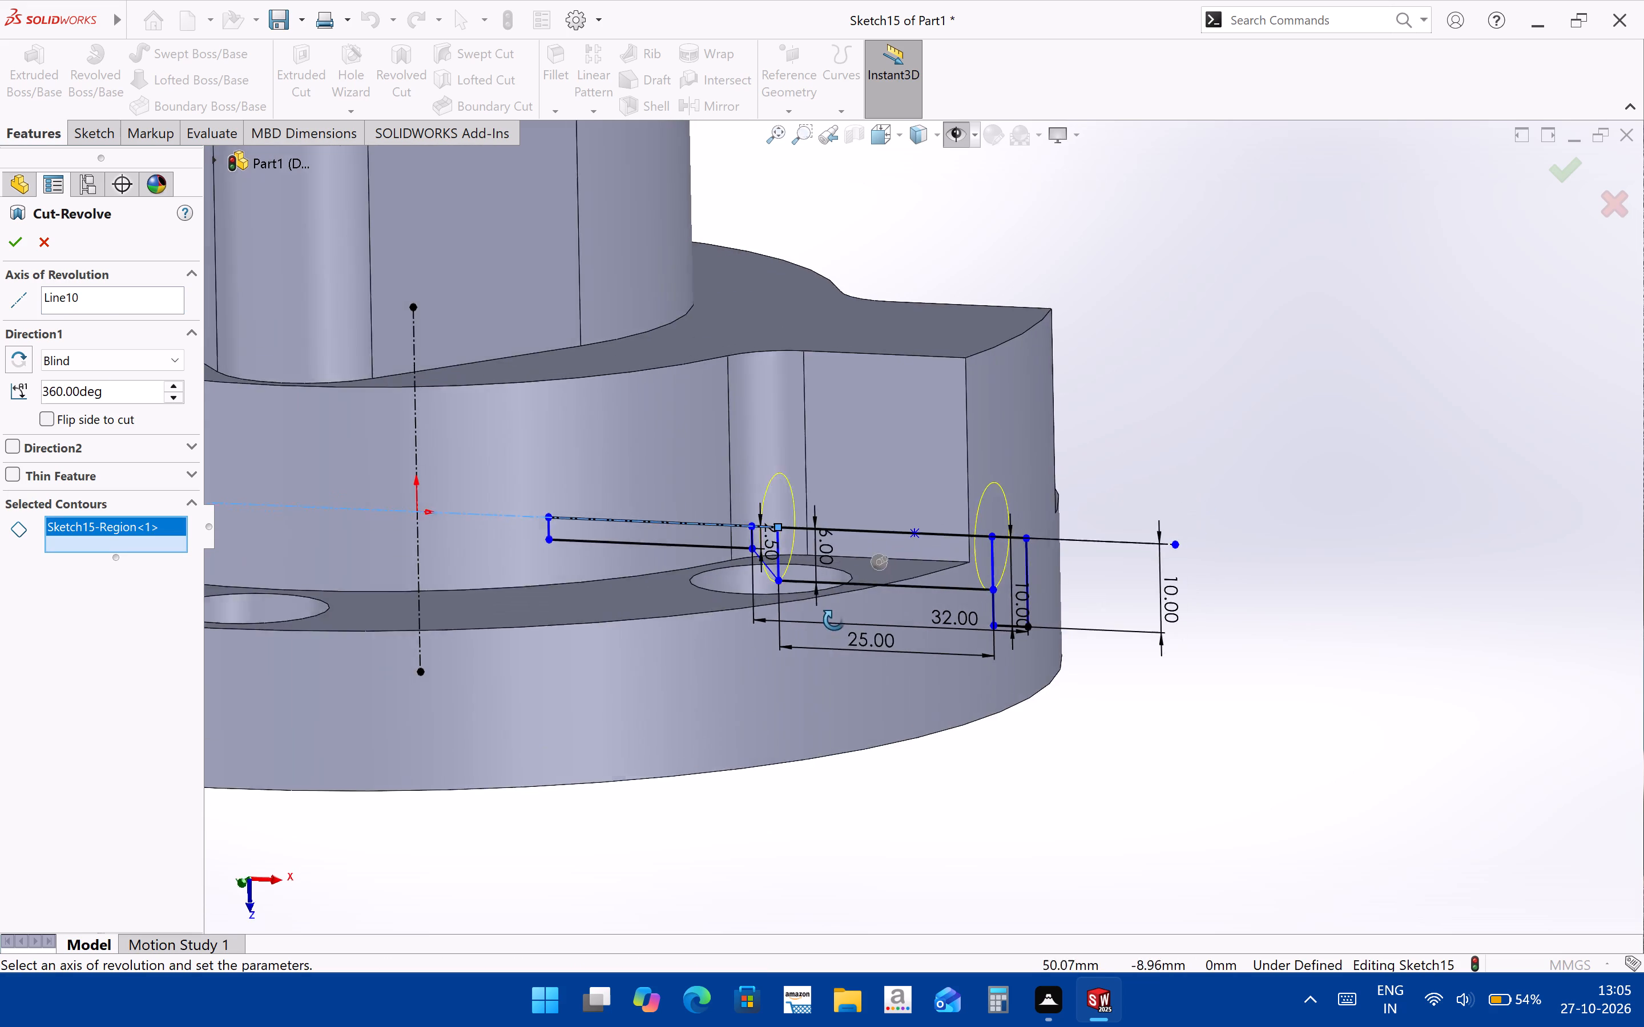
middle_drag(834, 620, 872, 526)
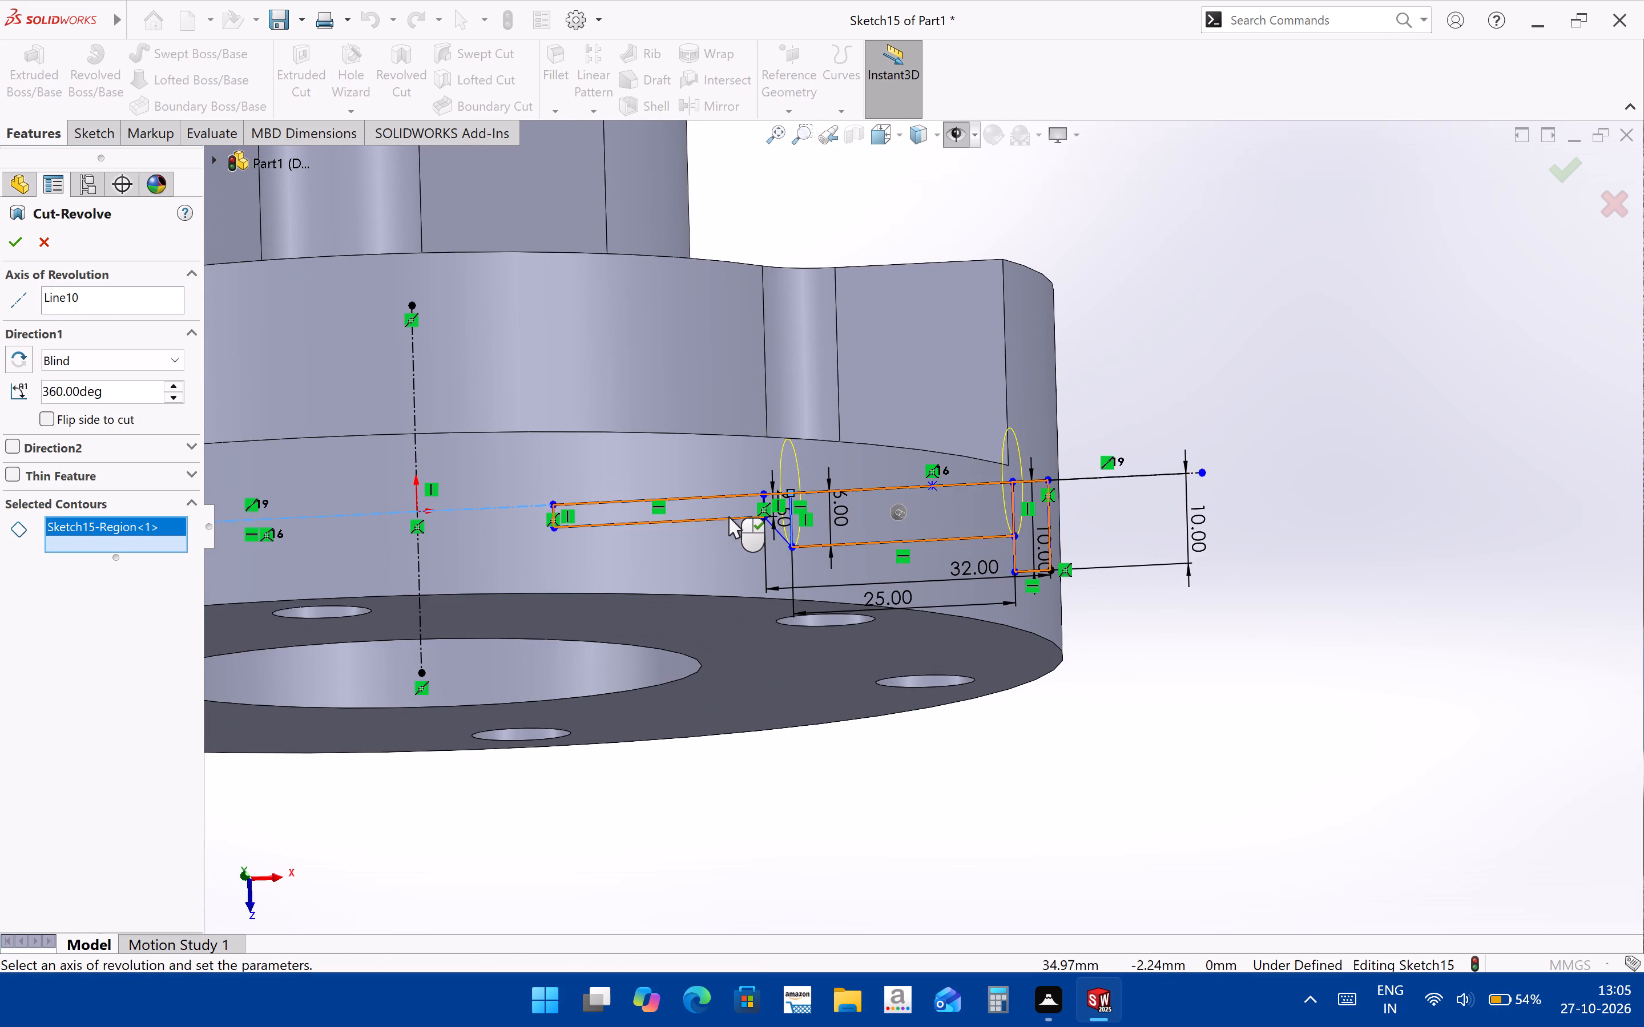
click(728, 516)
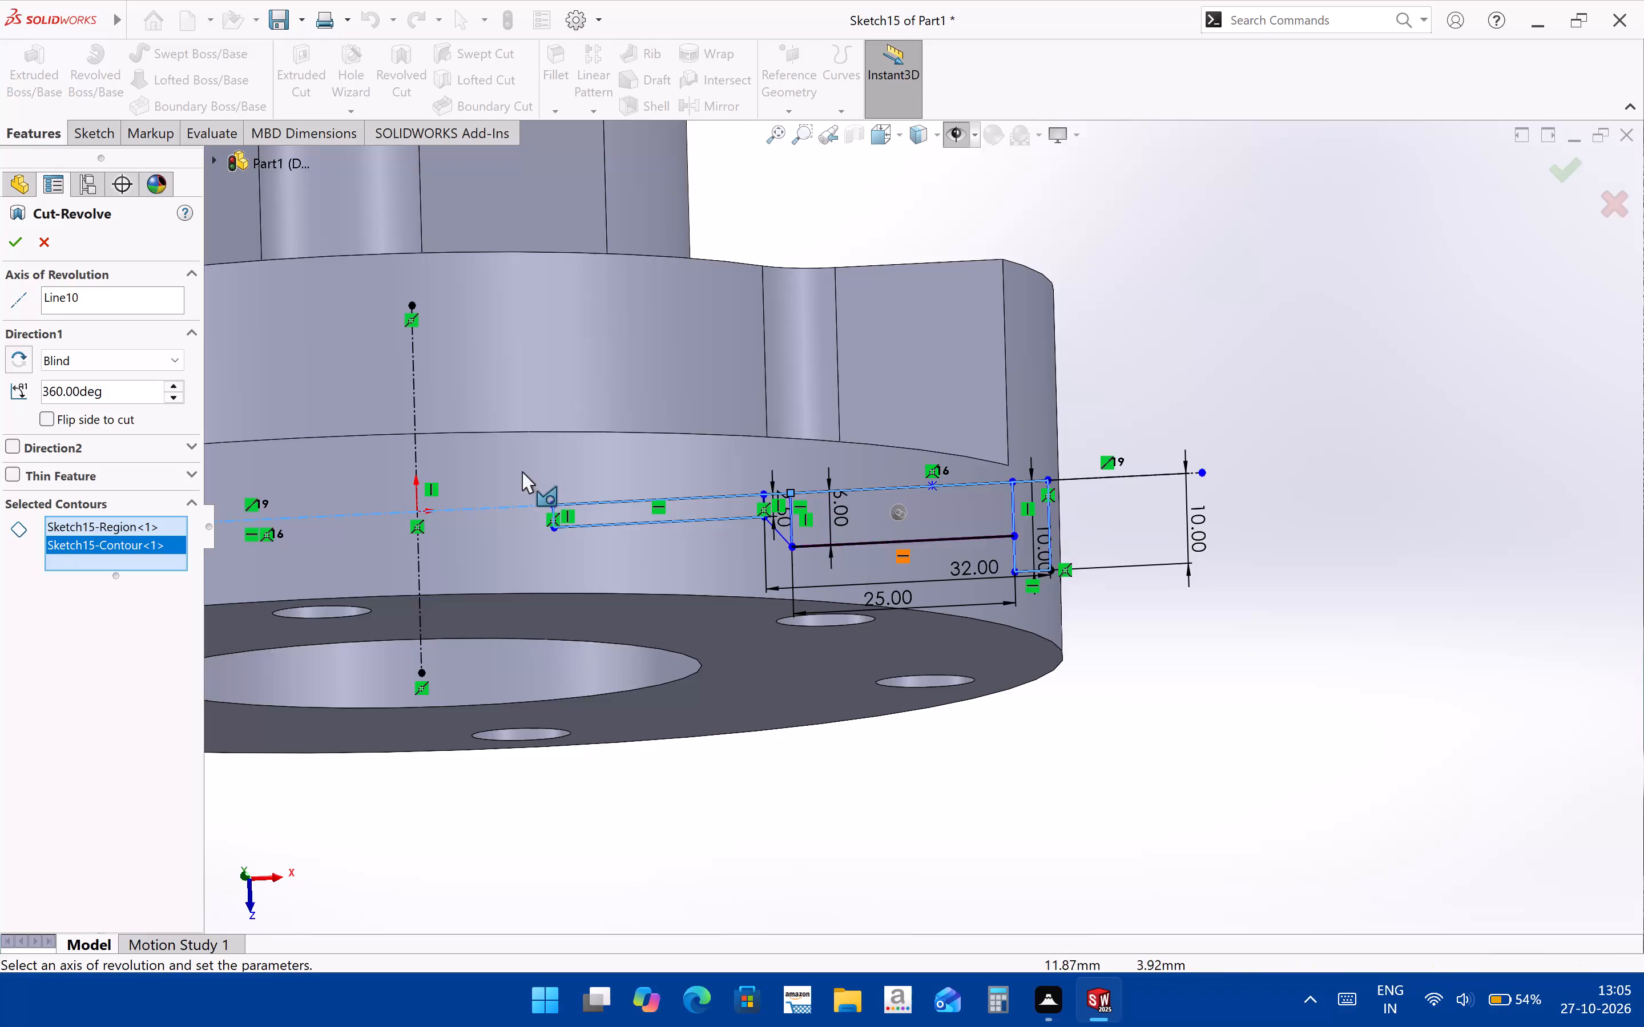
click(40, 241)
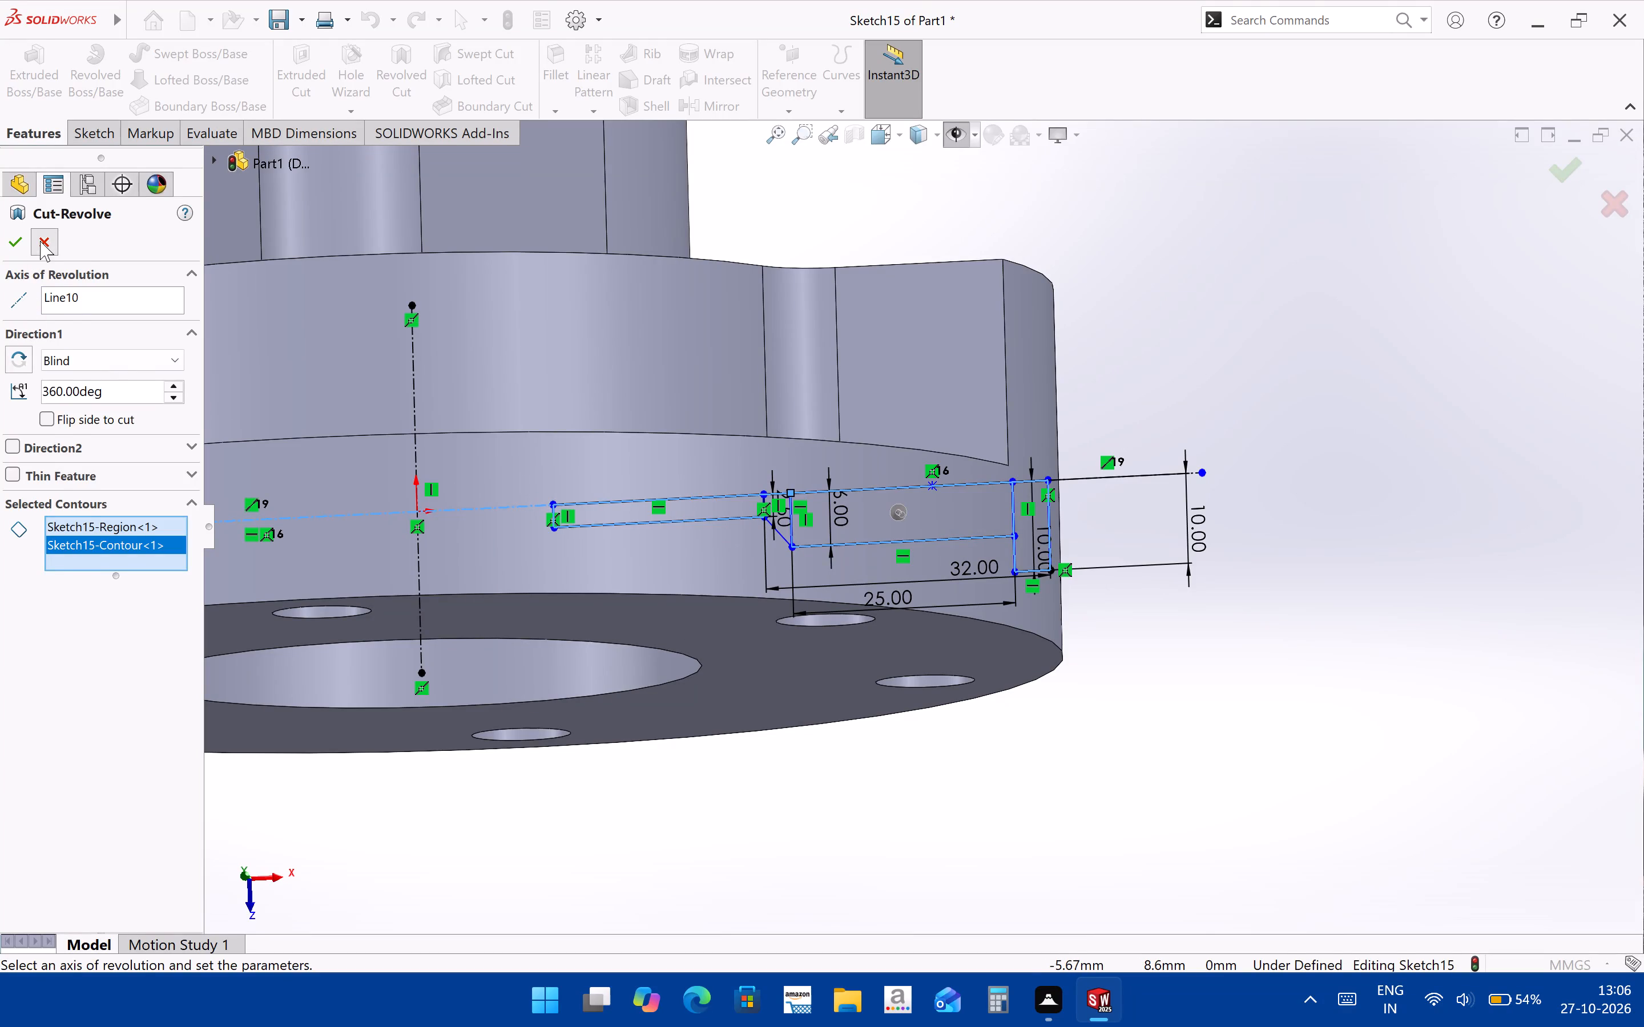
Trim away the vertical lines between the narrow and middle sections and the upper horizontal lines of both sections along the centerline.
scroll(831, 544, down, 4)
middle_drag(833, 542, 842, 542)
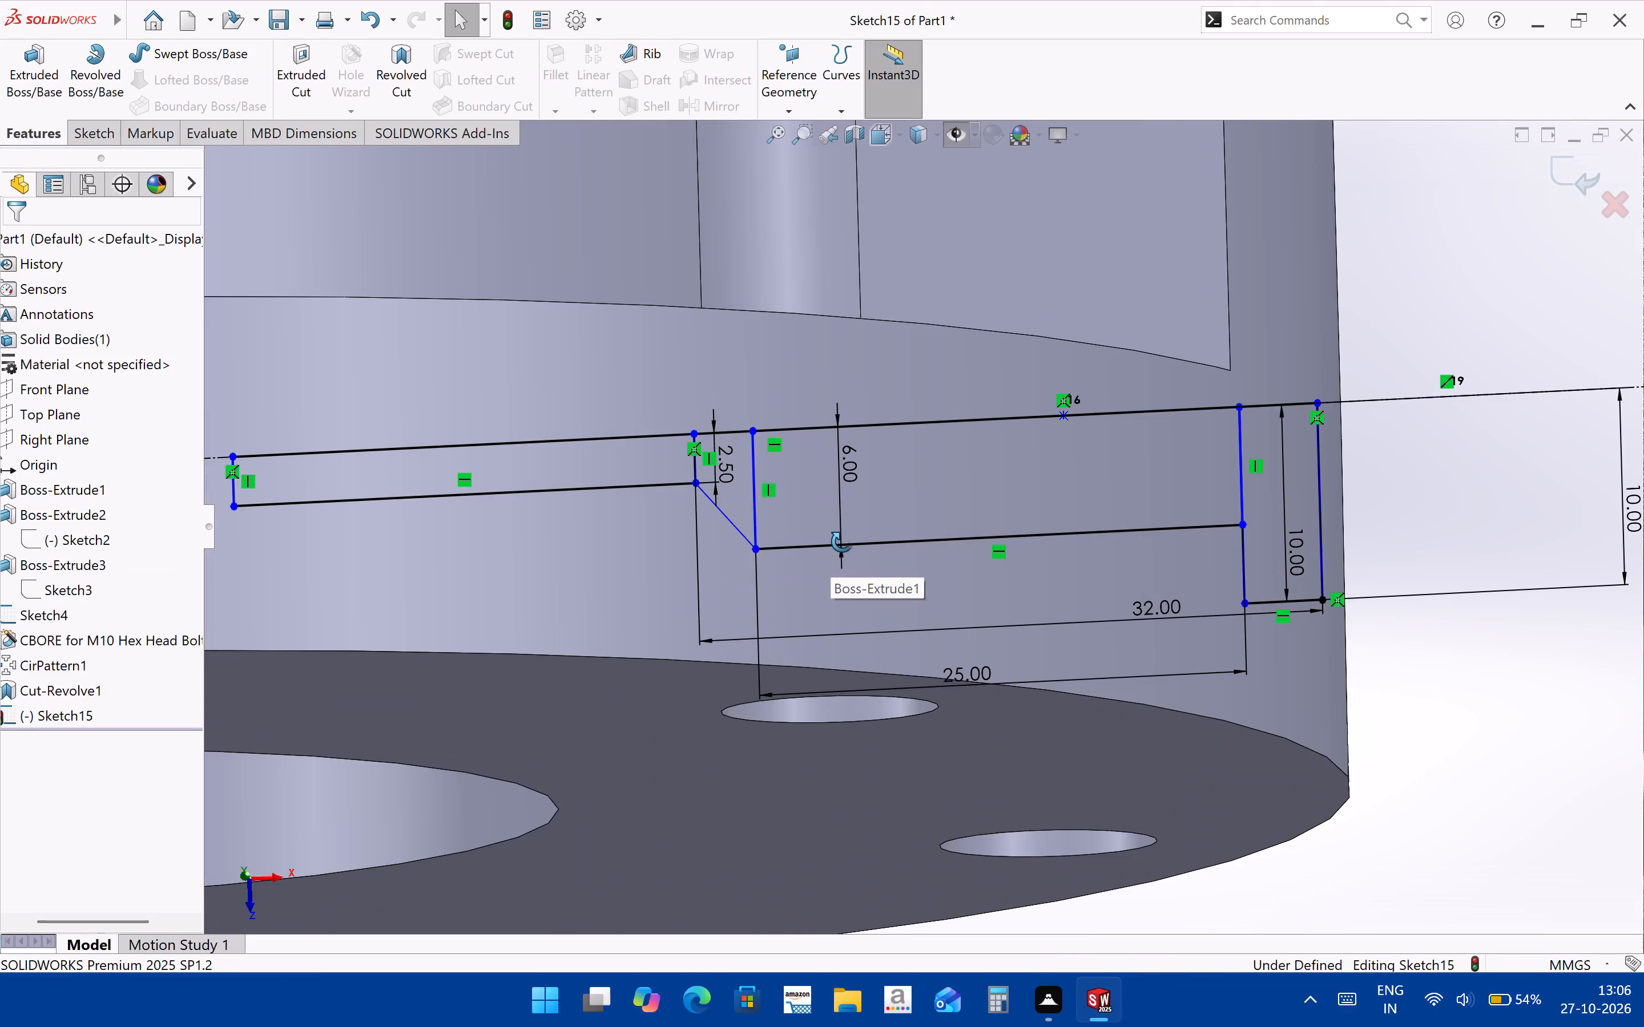
middle_drag(842, 542, 850, 543)
key(ctrl+8)
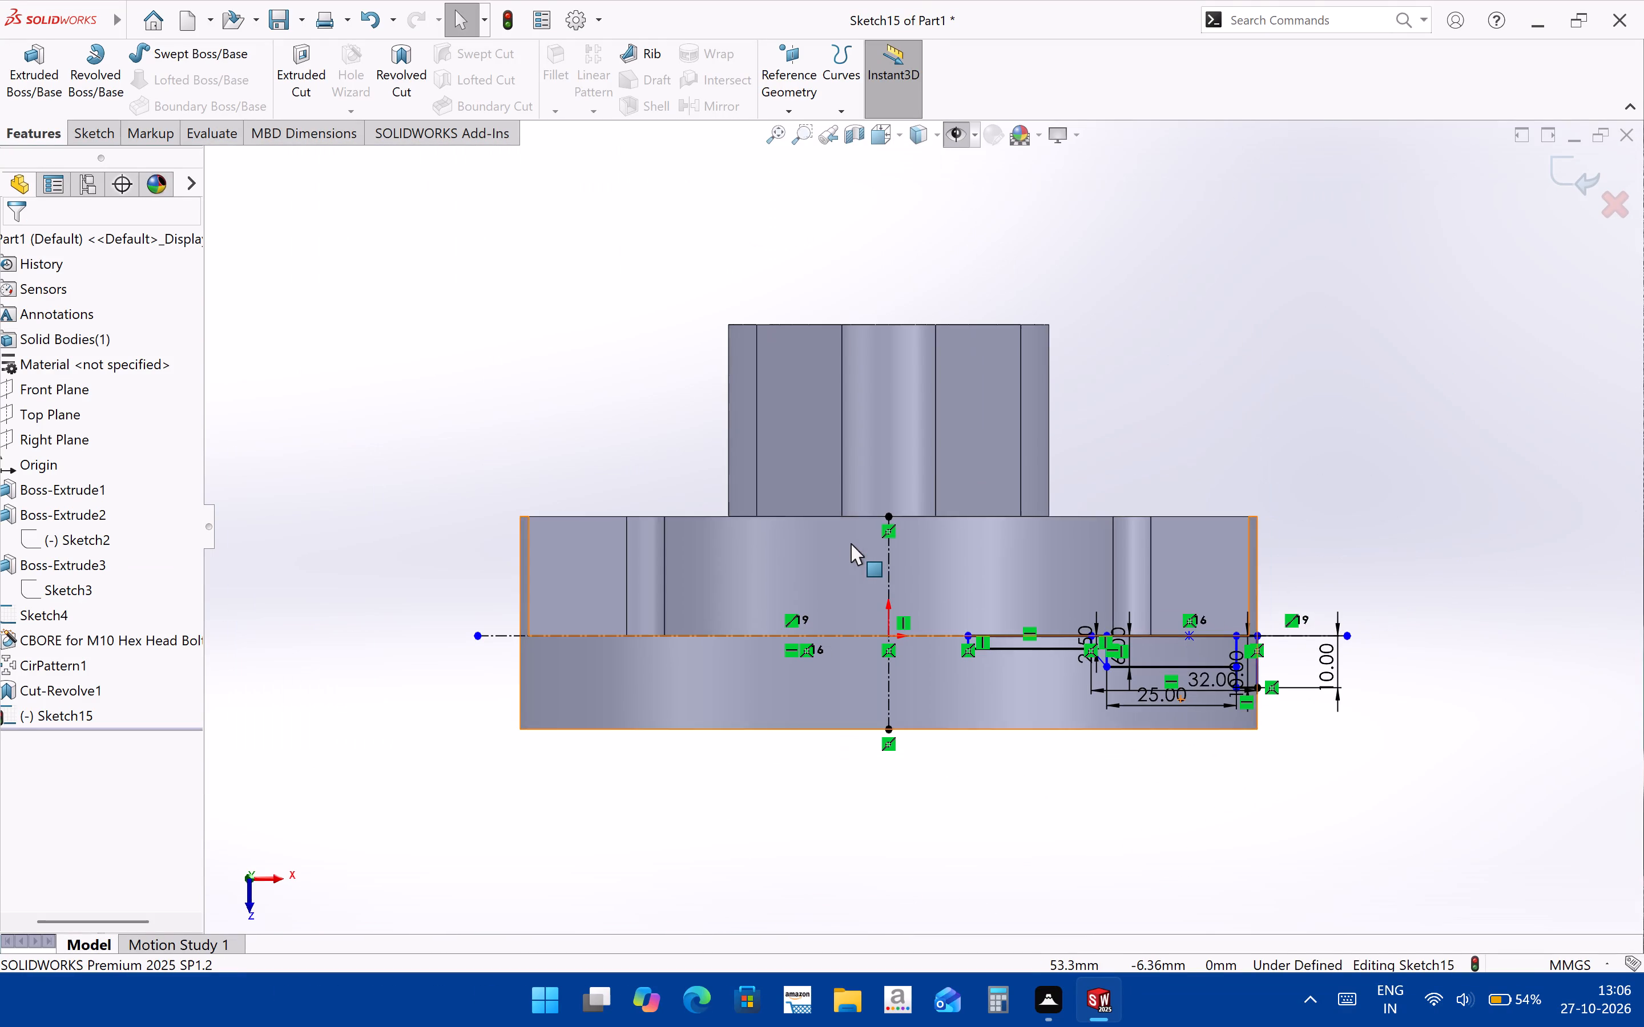
scroll(1192, 677, down, 5)
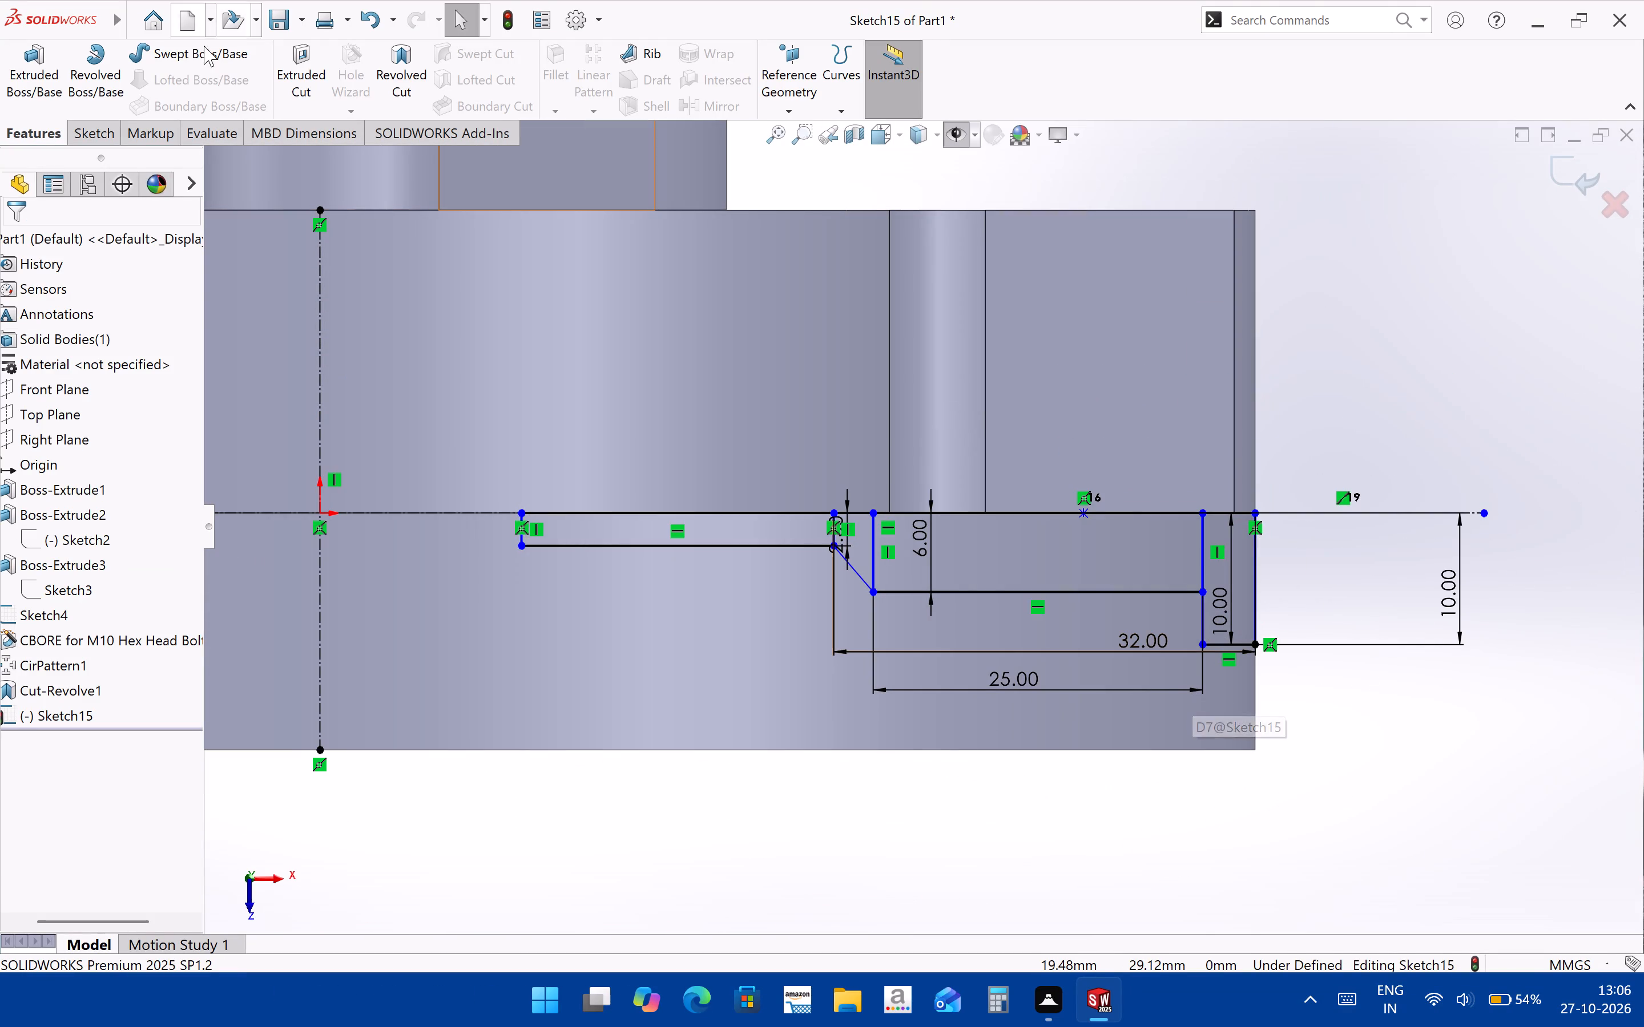
click(114, 130)
click(280, 45)
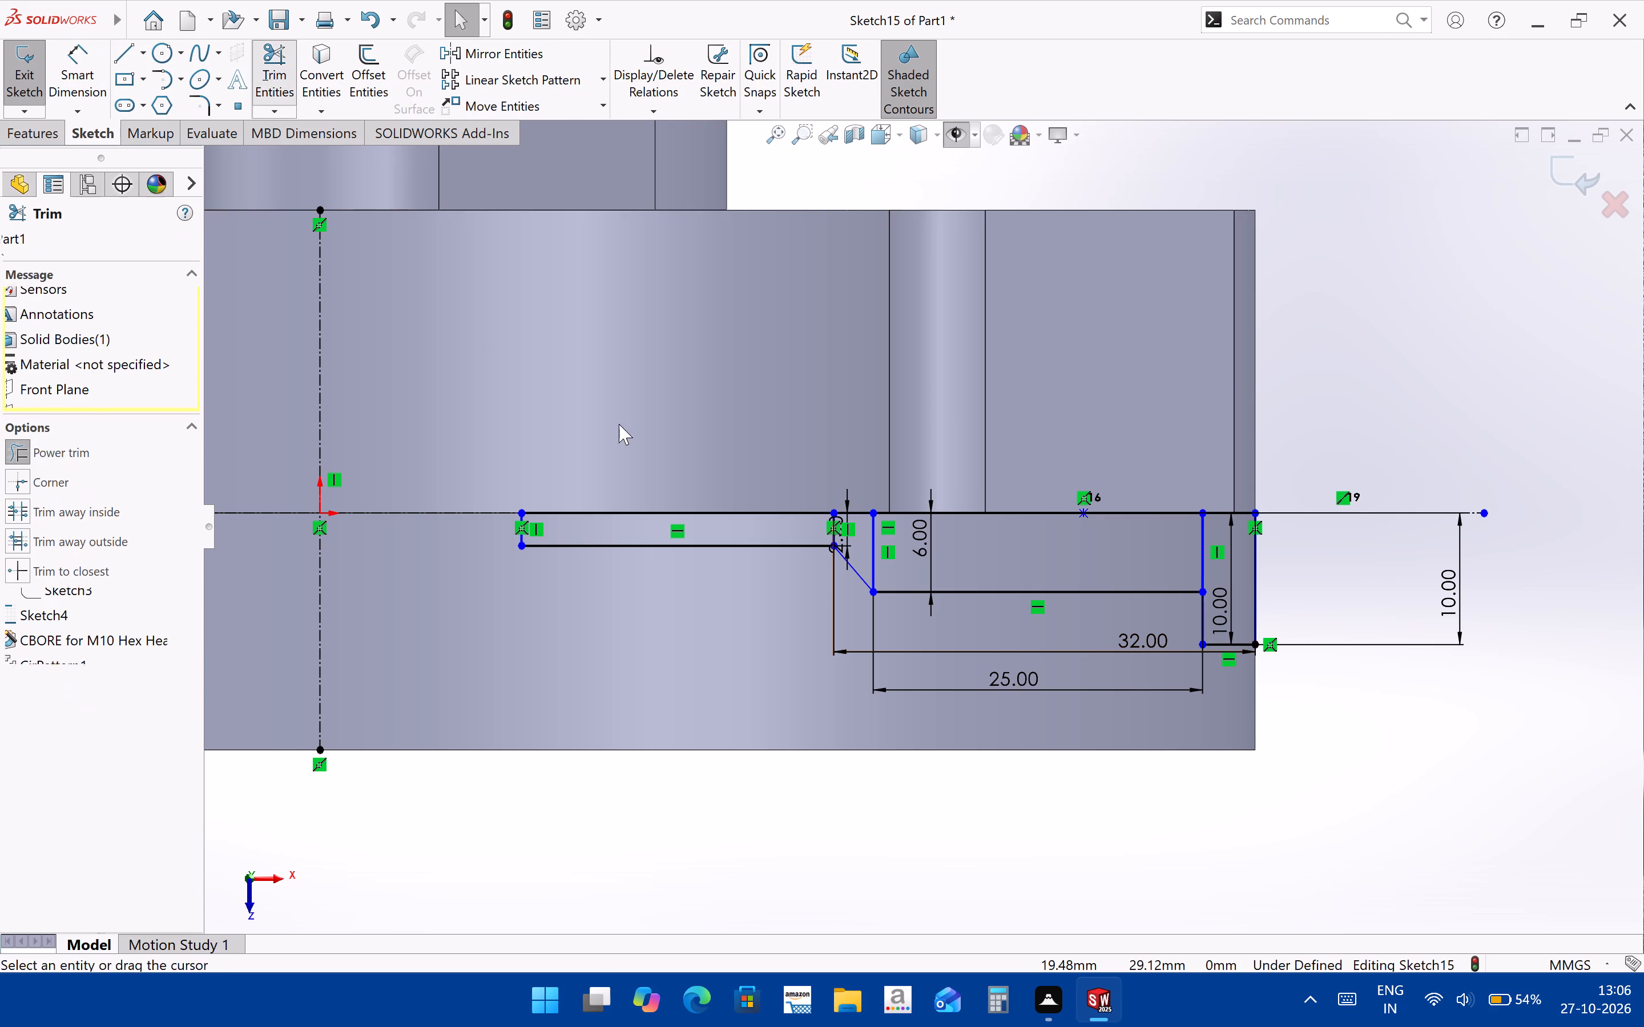
scroll(776, 535, down, 2)
drag(821, 520, 964, 528)
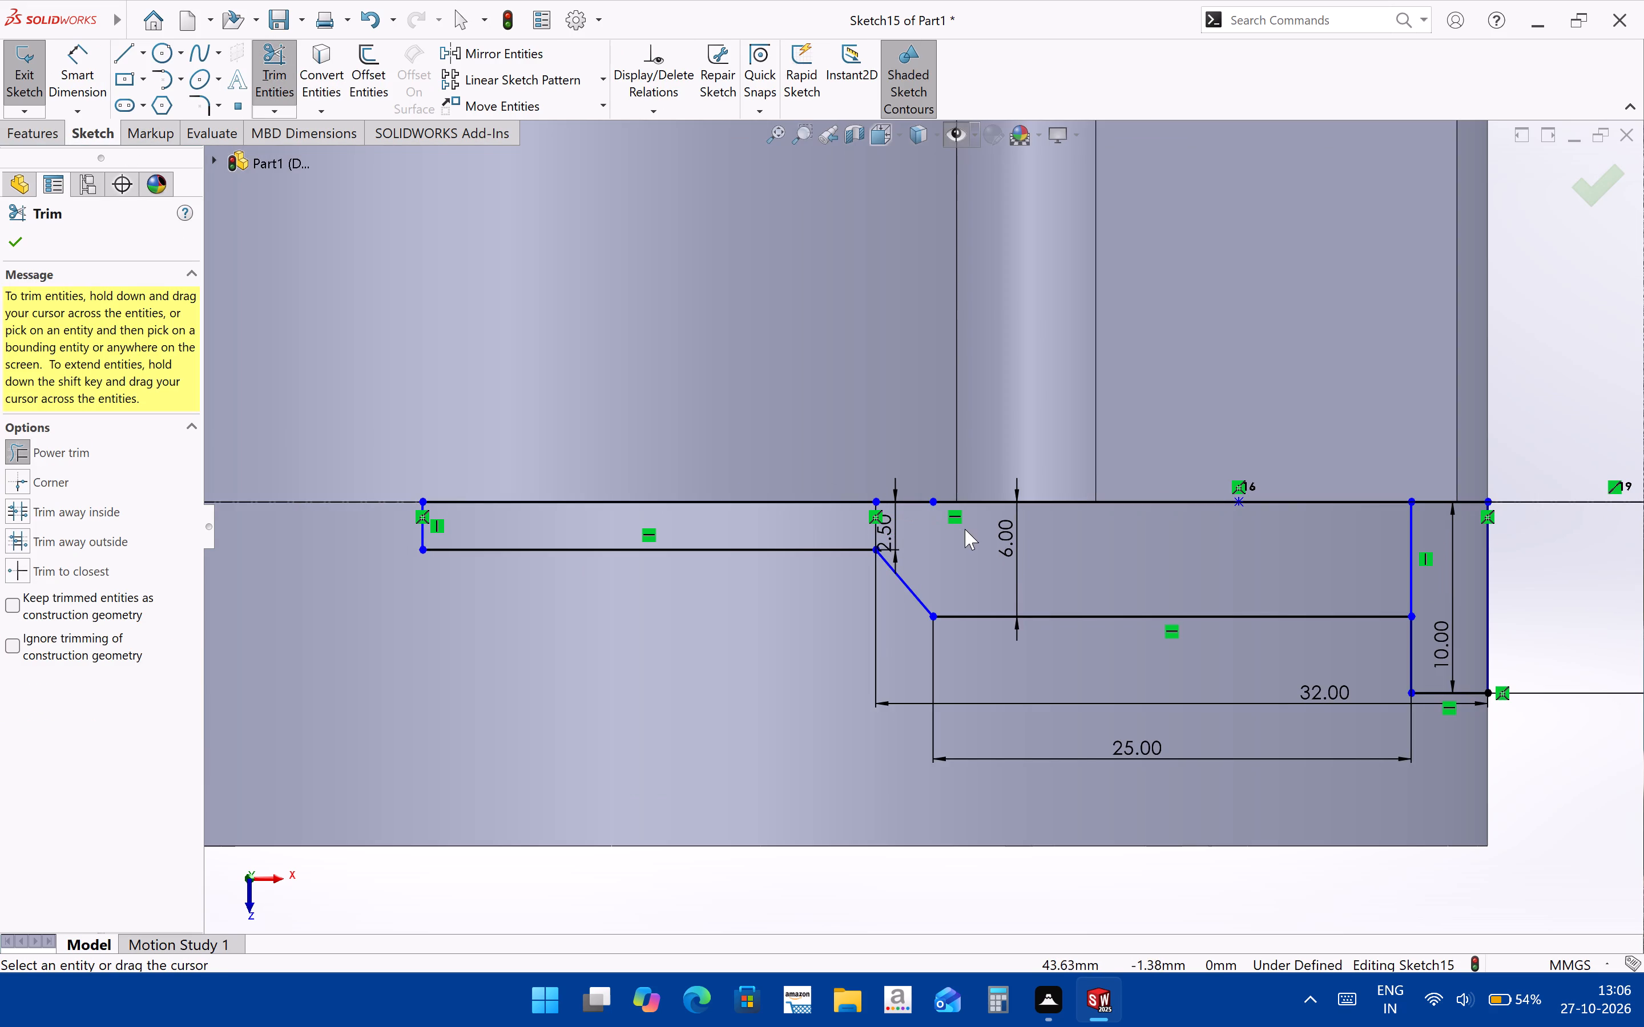
scroll(909, 517, down, 3)
drag(944, 501, 944, 502)
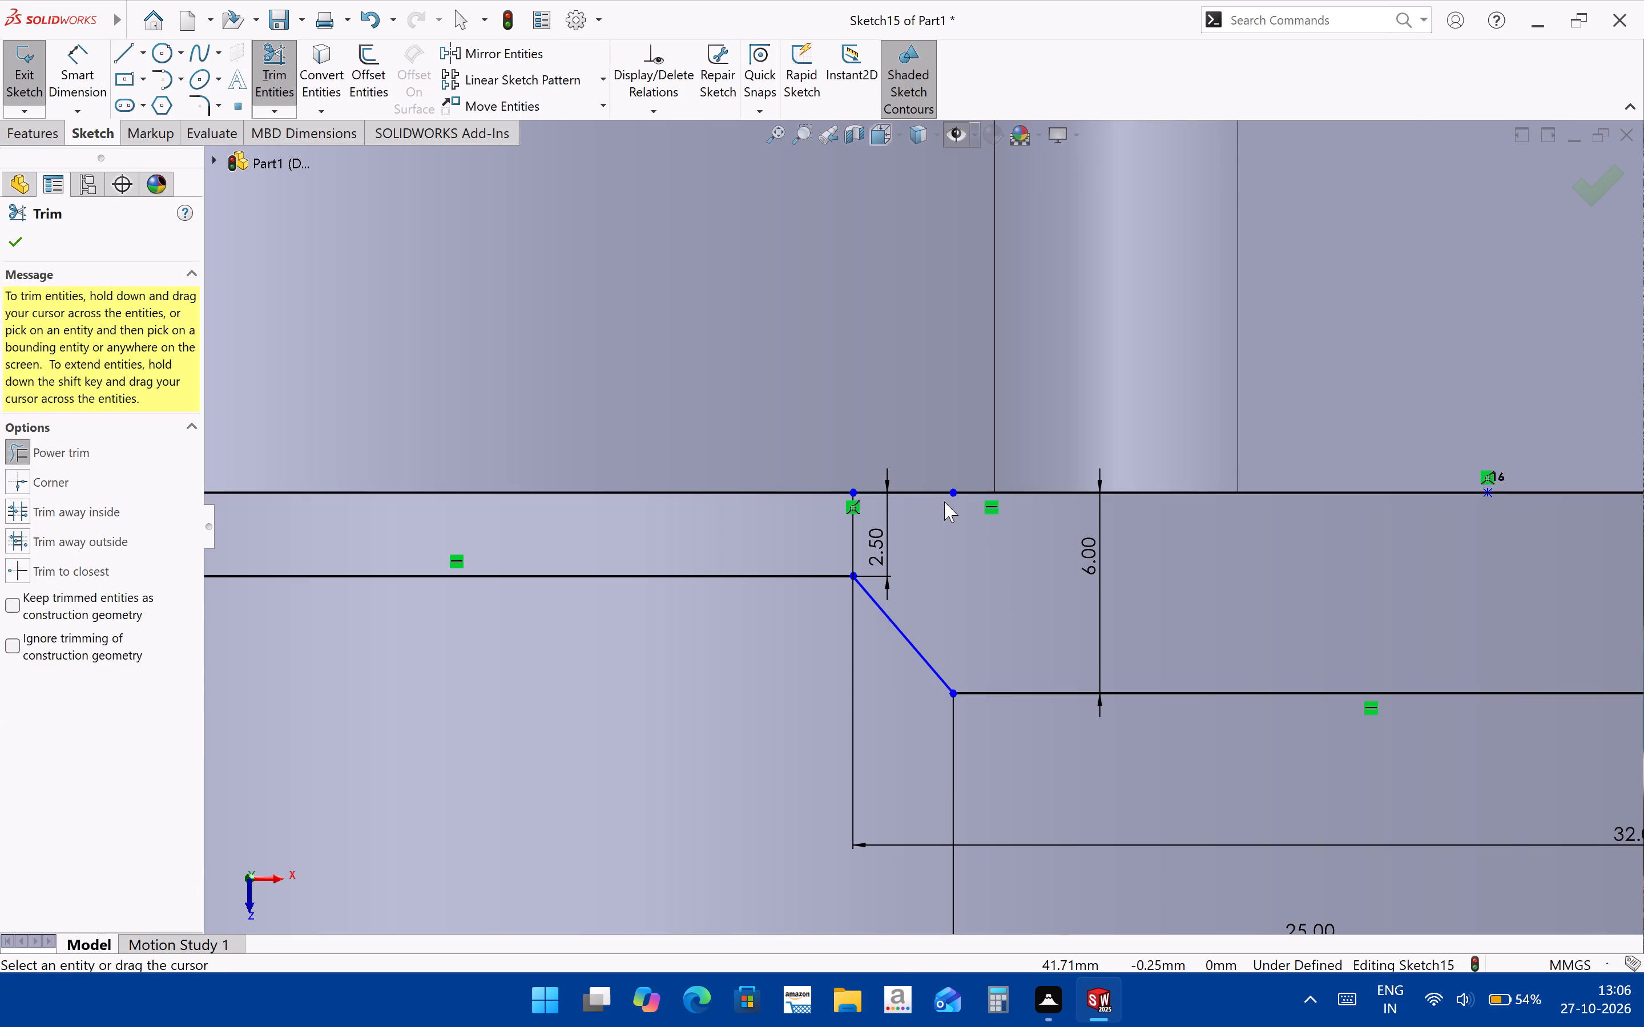
drag(944, 502, 952, 484)
drag(837, 525, 855, 490)
scroll(885, 548, up, 1)
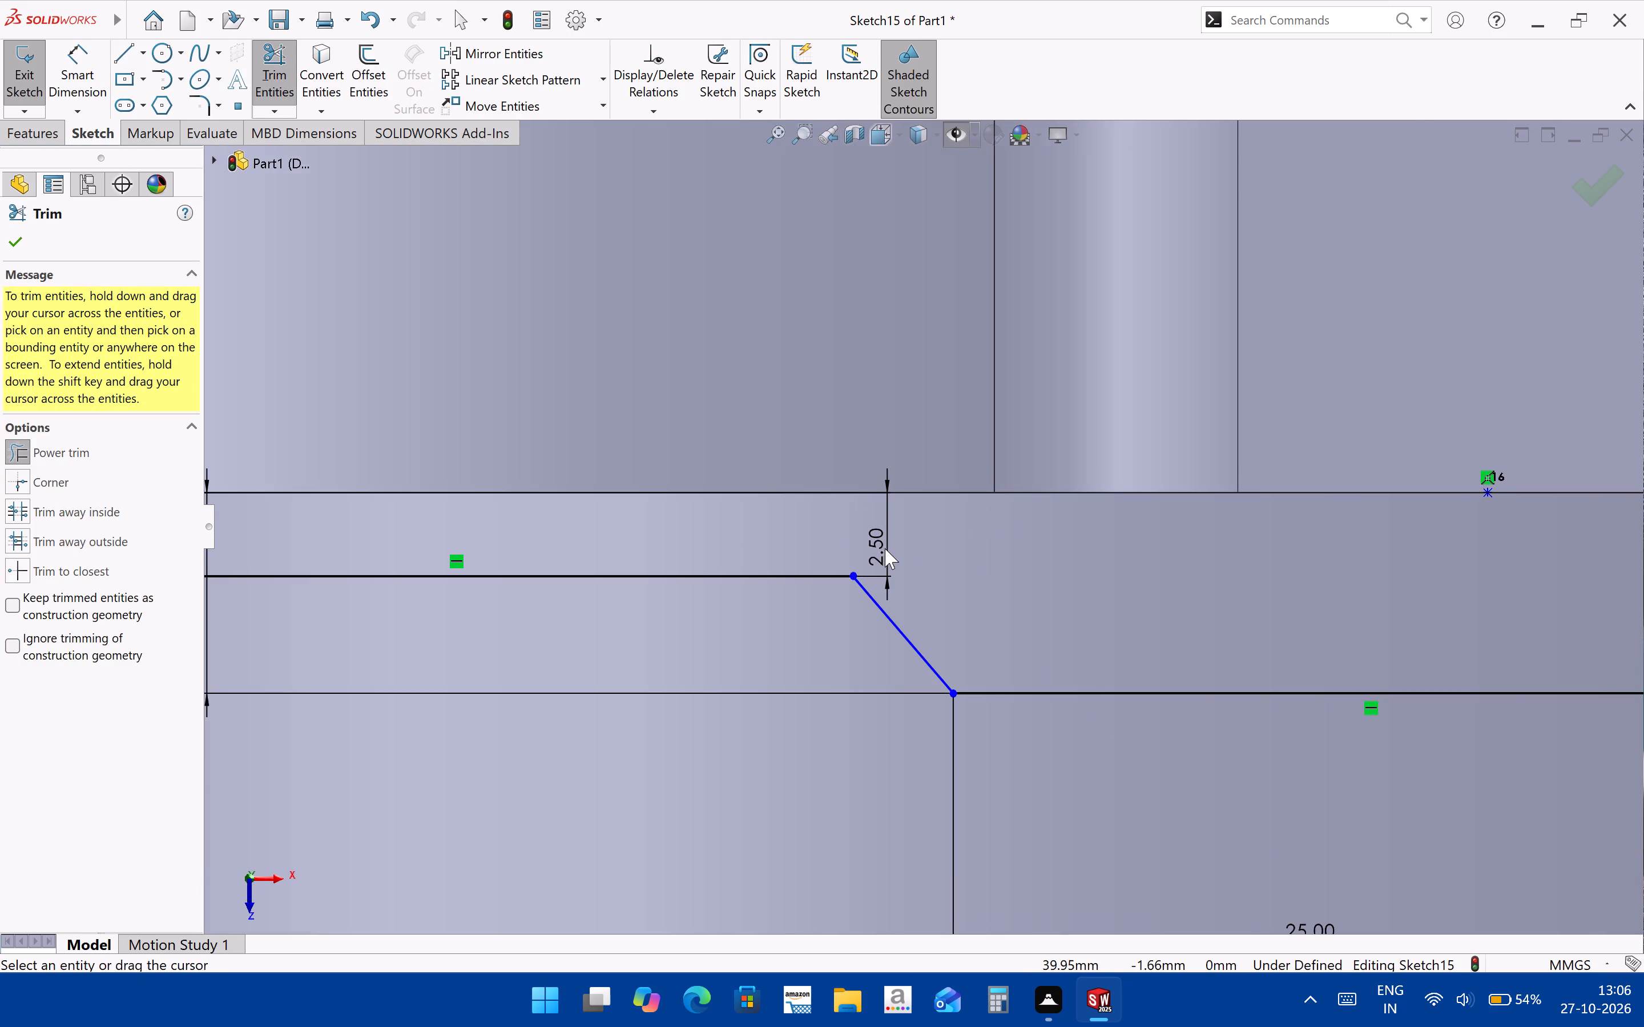
Trim away the vertical line between the middle and widest sections and the widest section's upper horizontal line.
scroll(885, 548, up, 1)
scroll(978, 584, up, 2)
drag(1214, 556, 1348, 551)
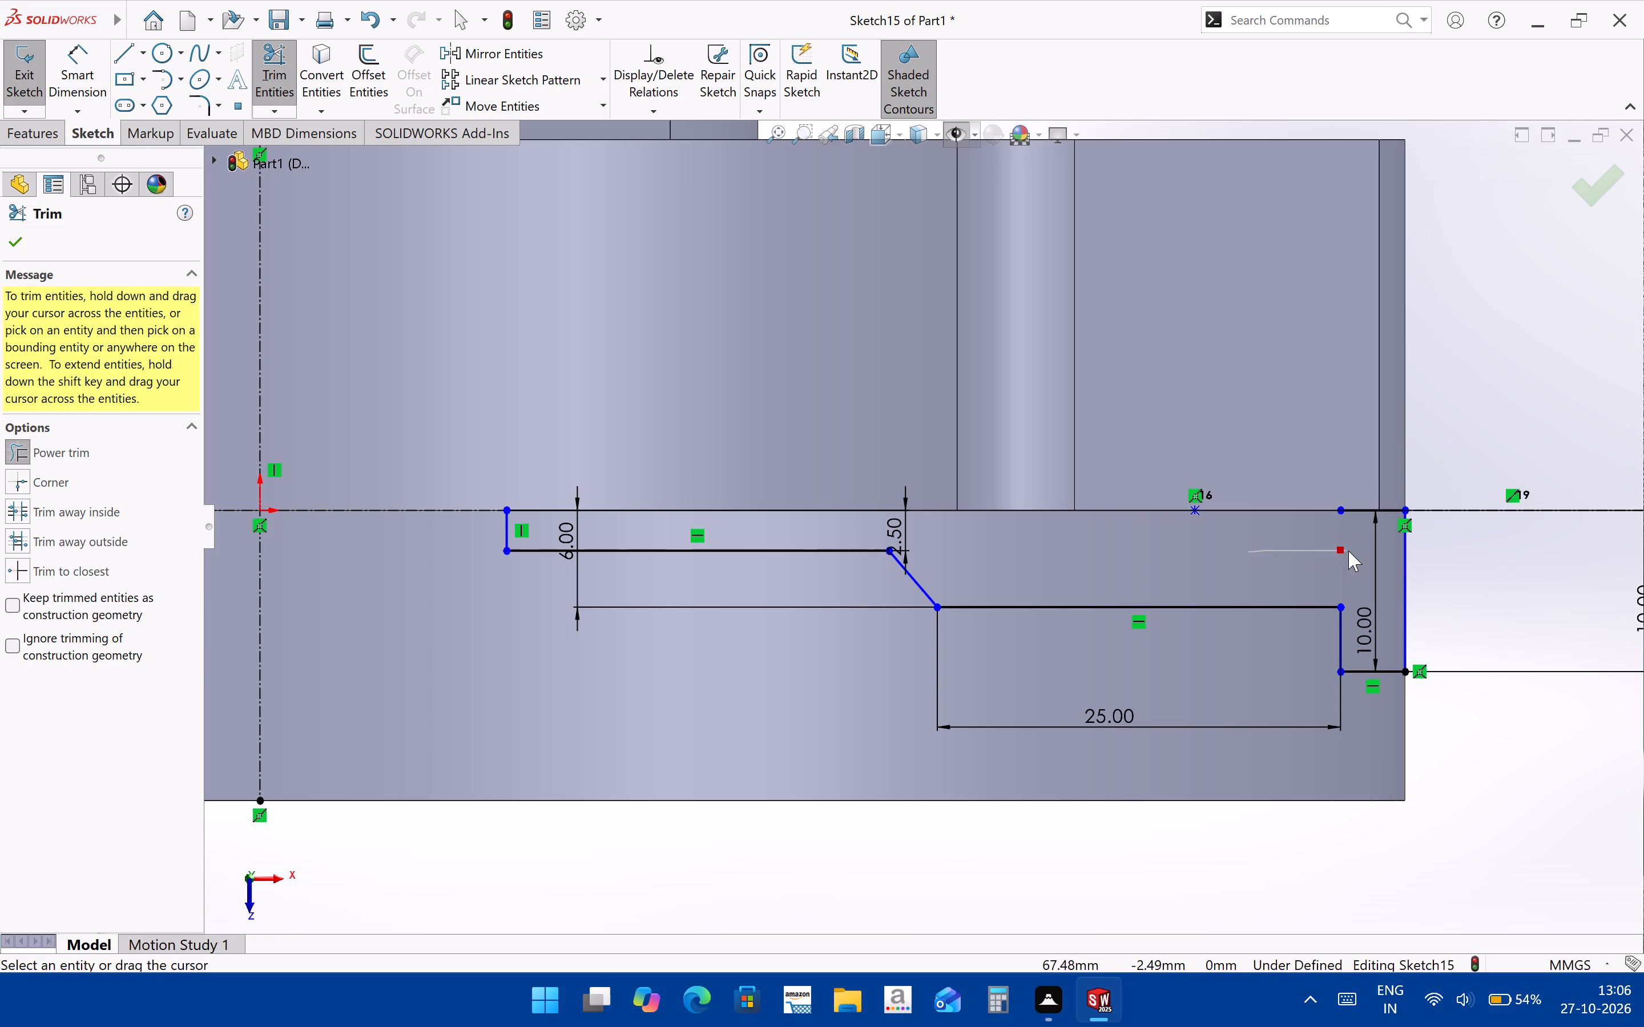
drag(1348, 551, 1349, 550)
drag(1365, 541, 1368, 499)
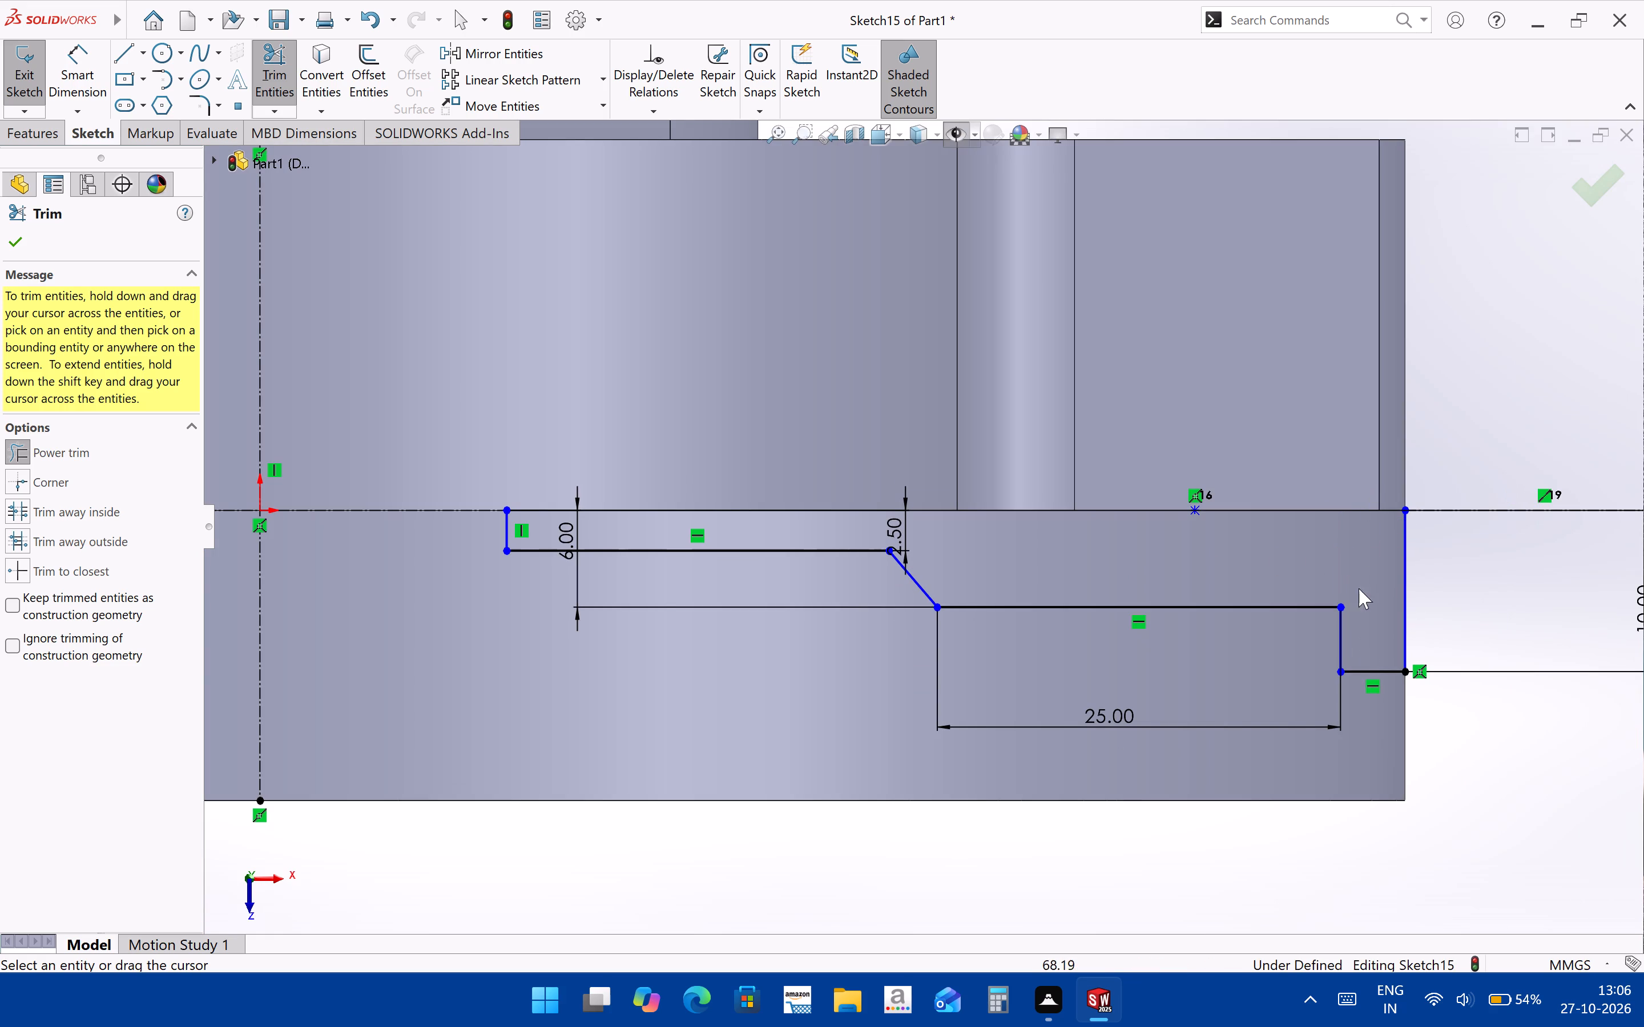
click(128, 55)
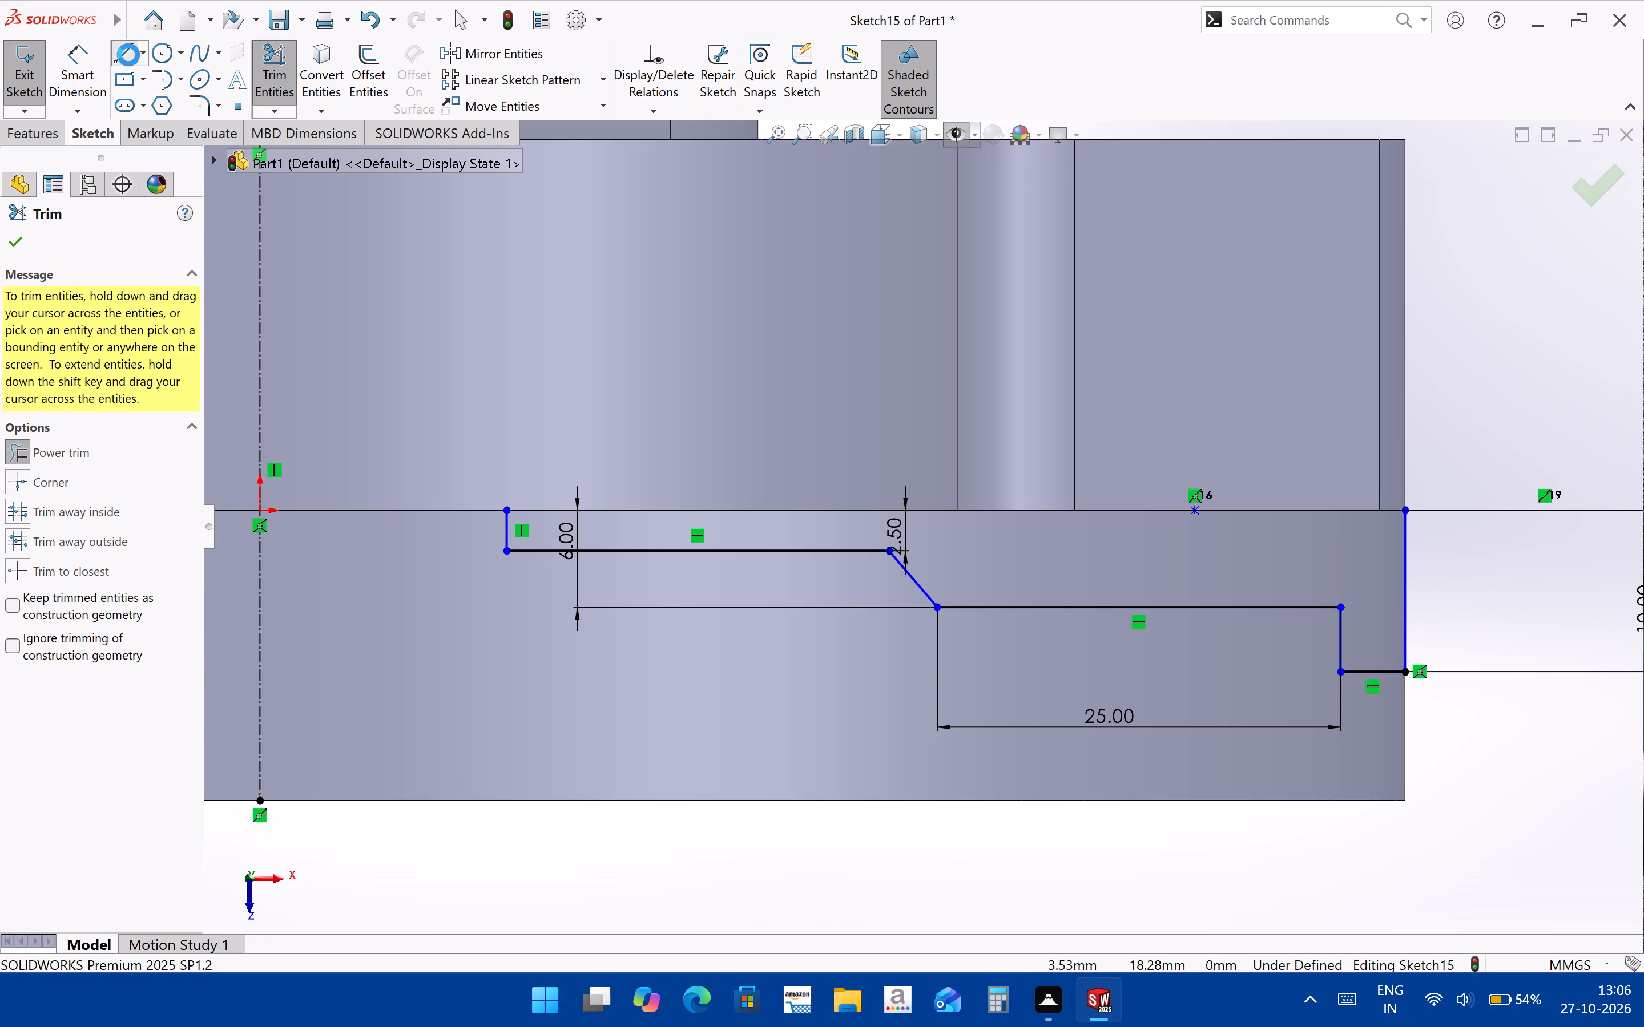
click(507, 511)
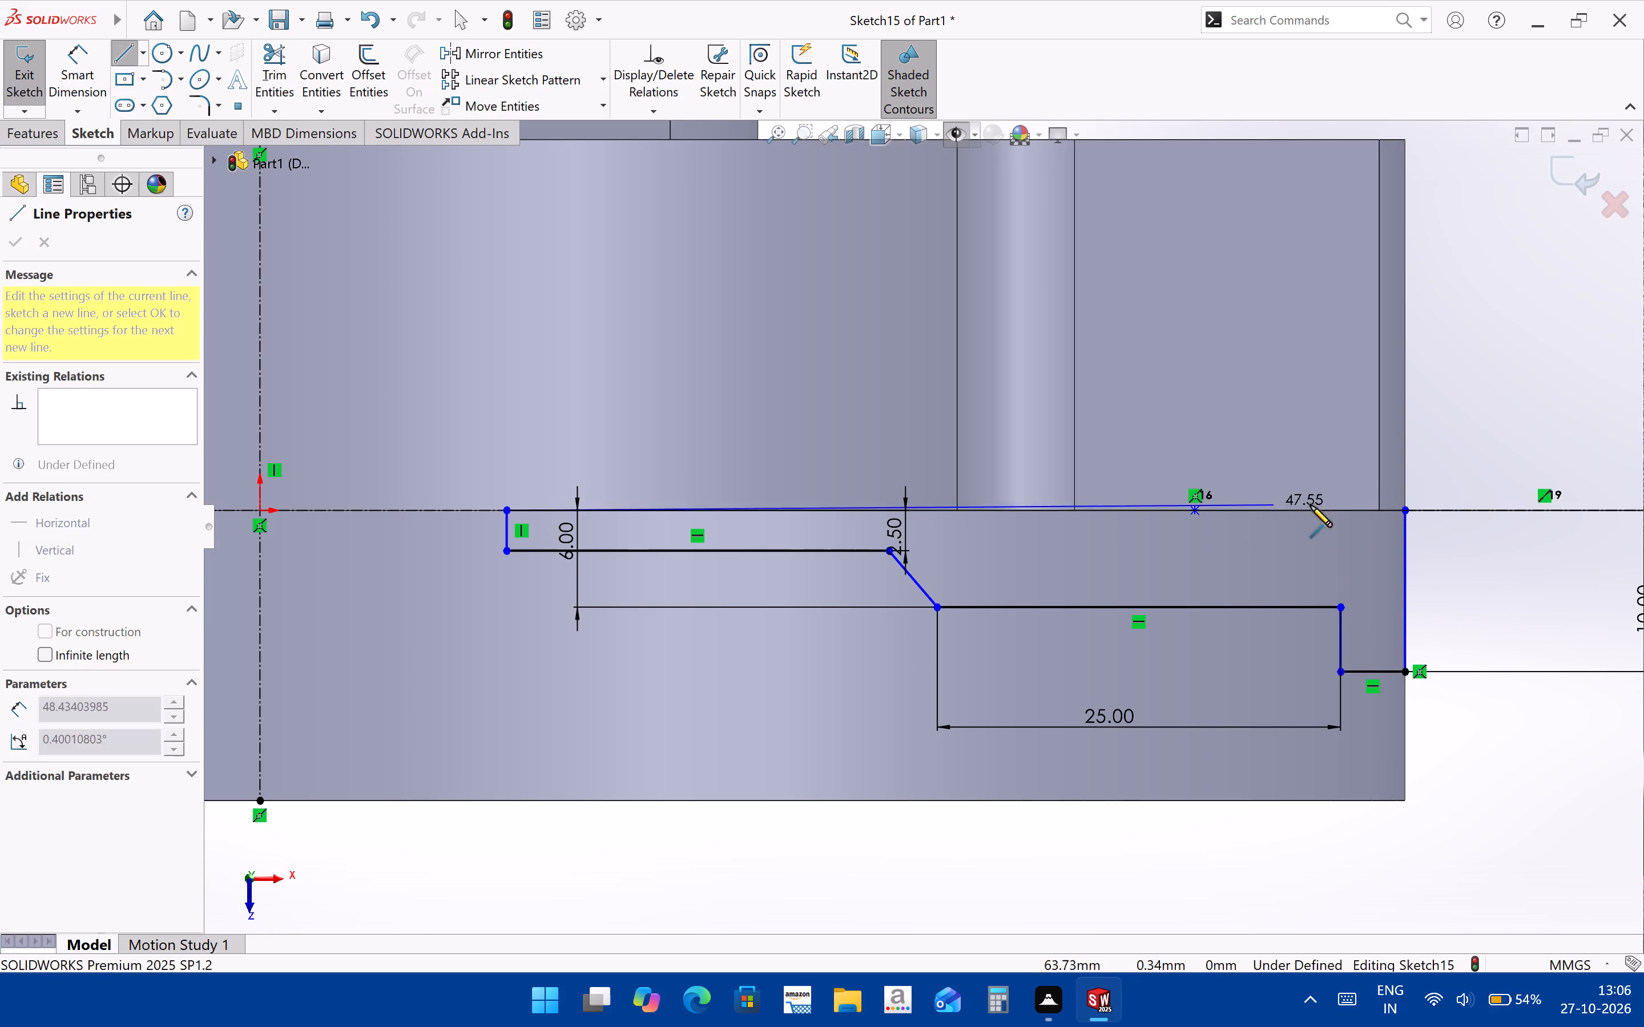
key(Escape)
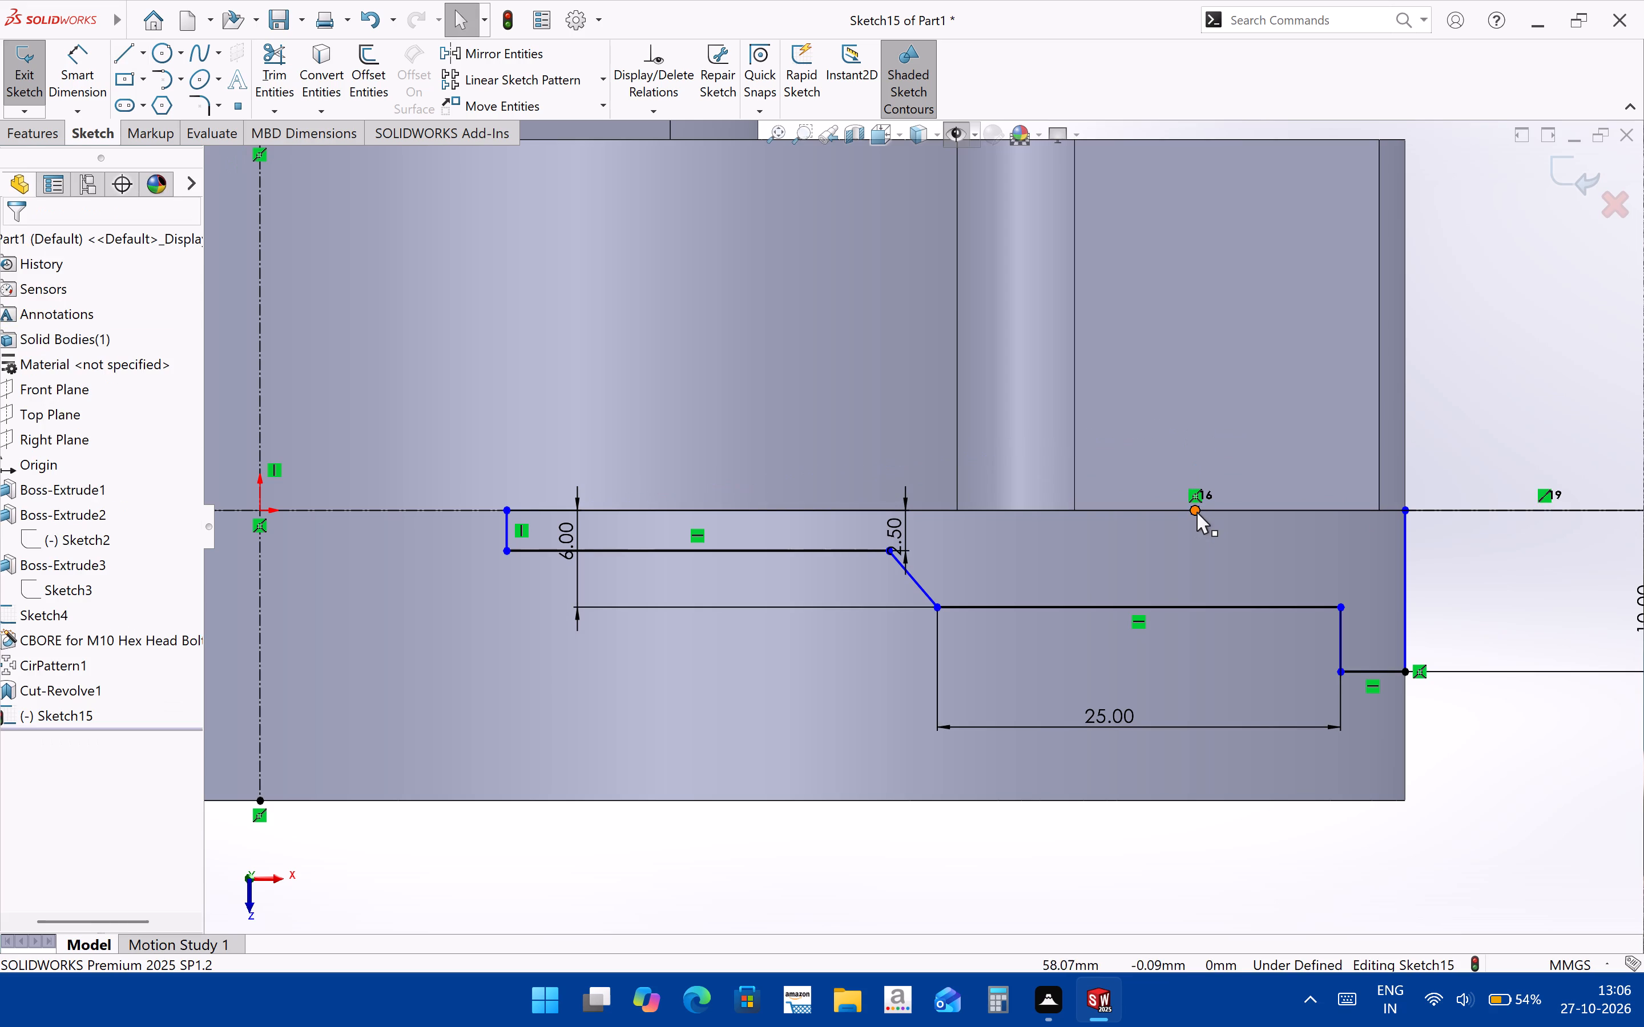
Delete the leftover sketch point on the horizontal centerline.
click(1196, 512)
key(Delete)
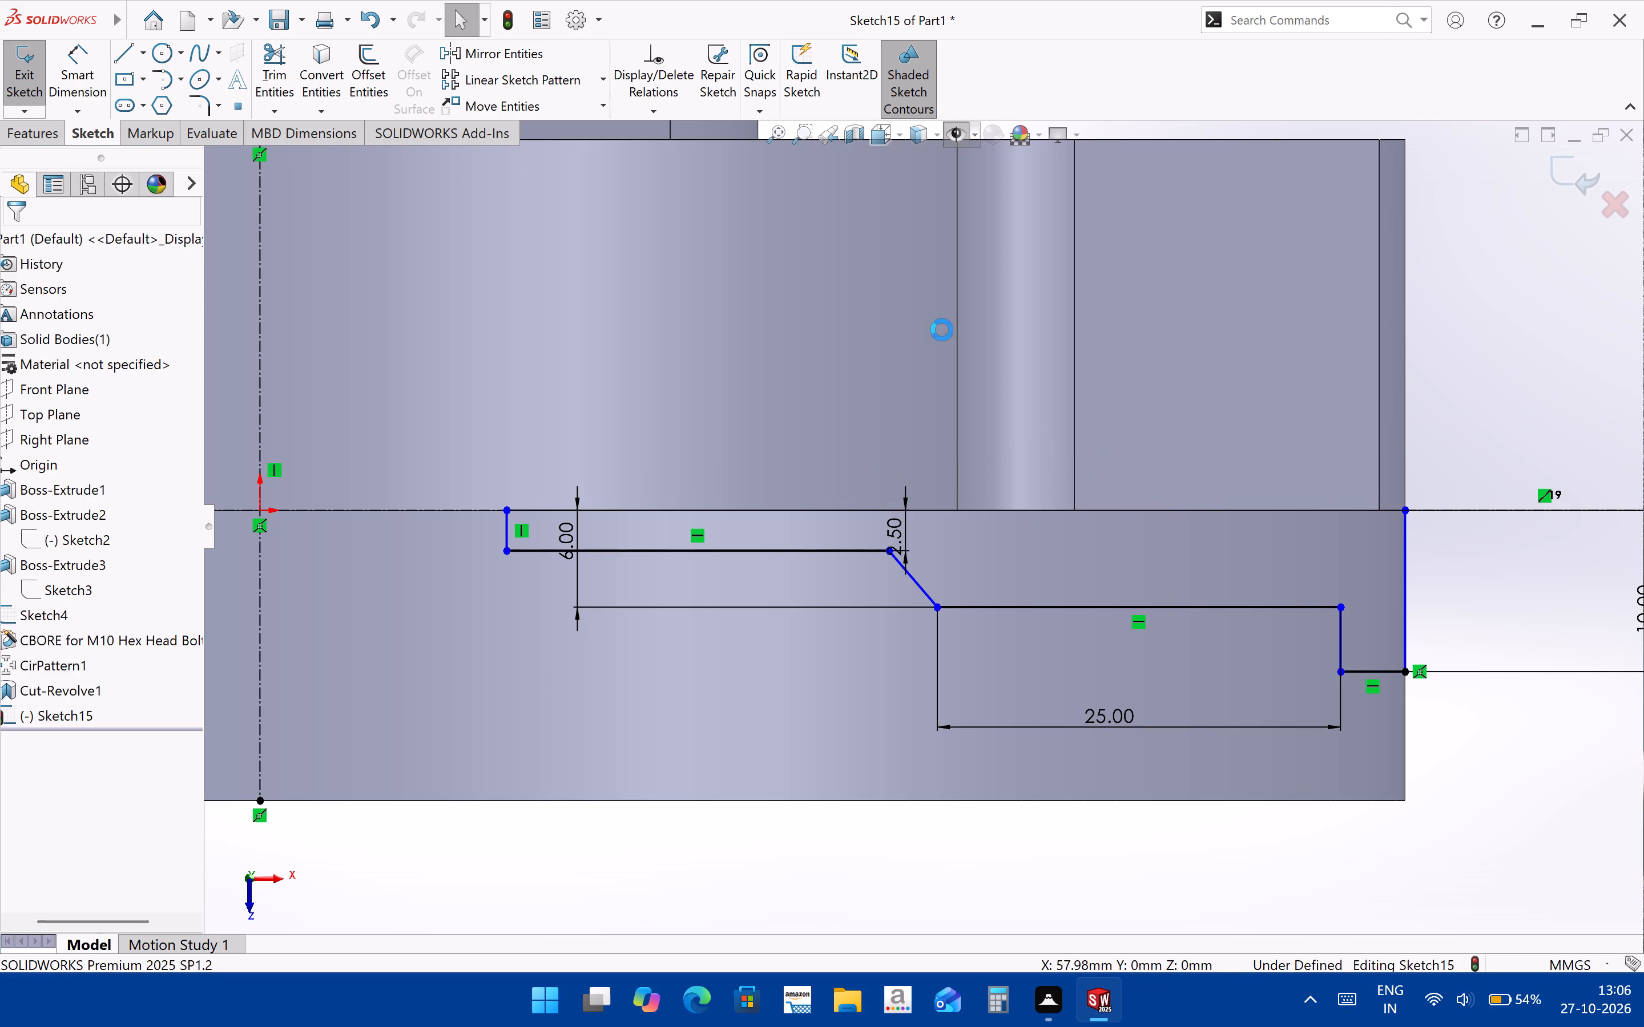
Close the half profile with a horizontal line about 56 mm long along the centerline, from the narrow section's inner end to the outer vertical line.
click(117, 55)
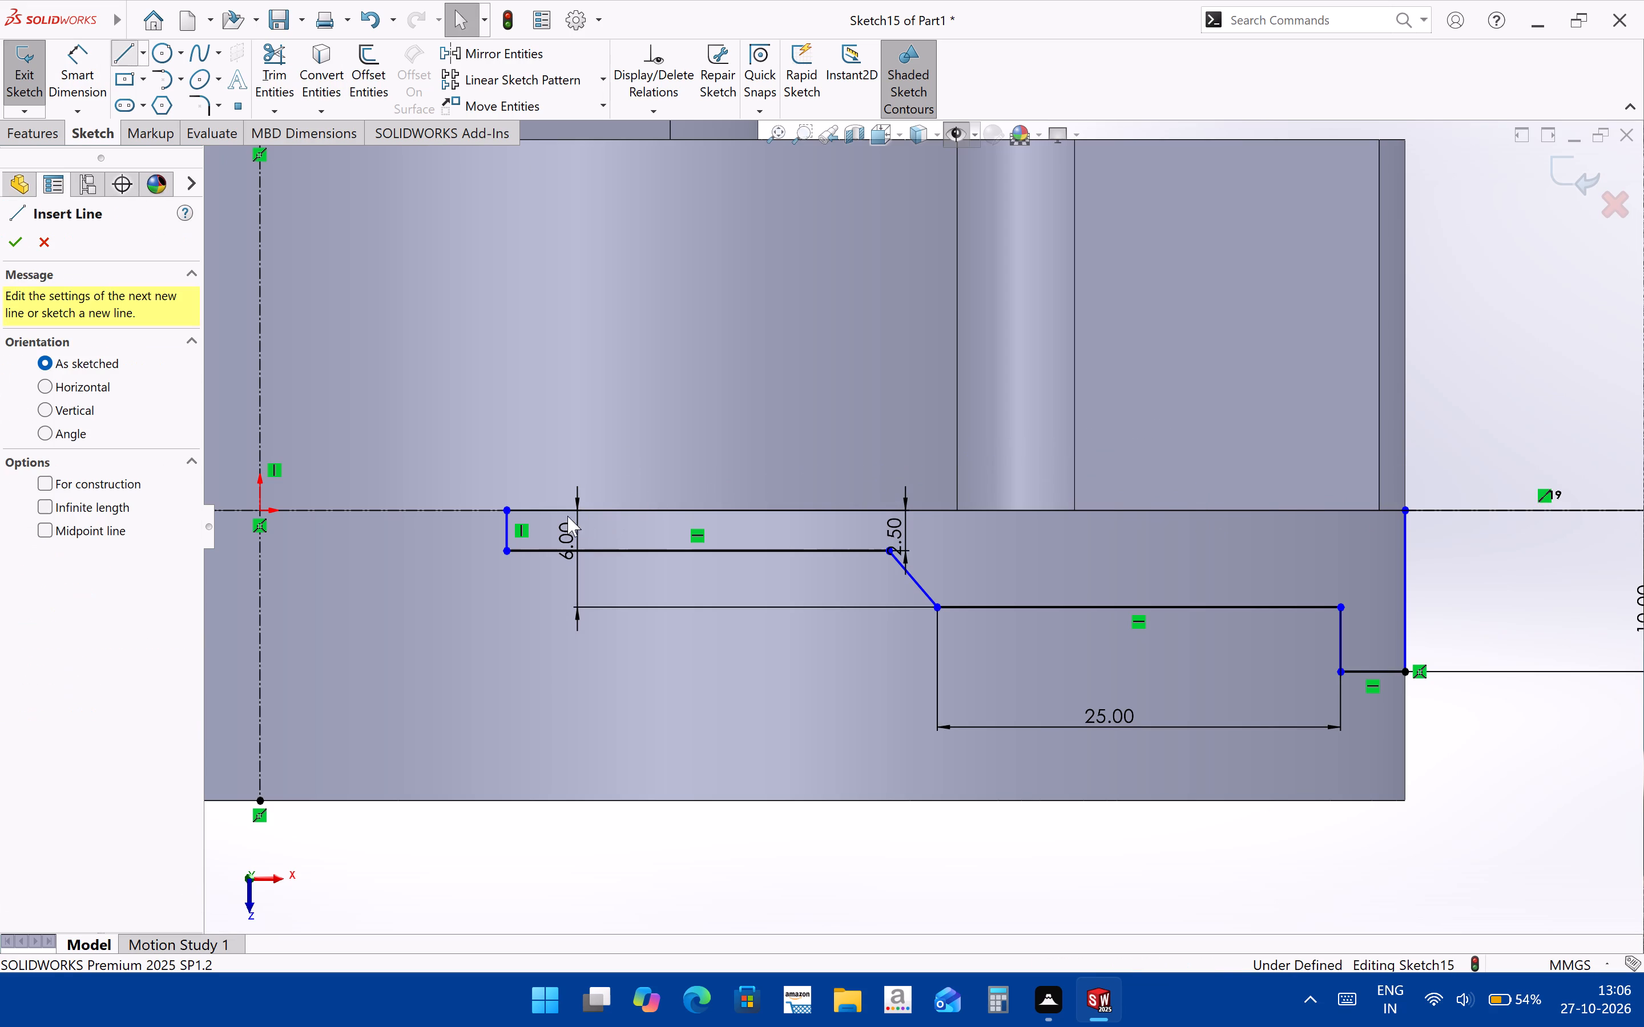
click(505, 511)
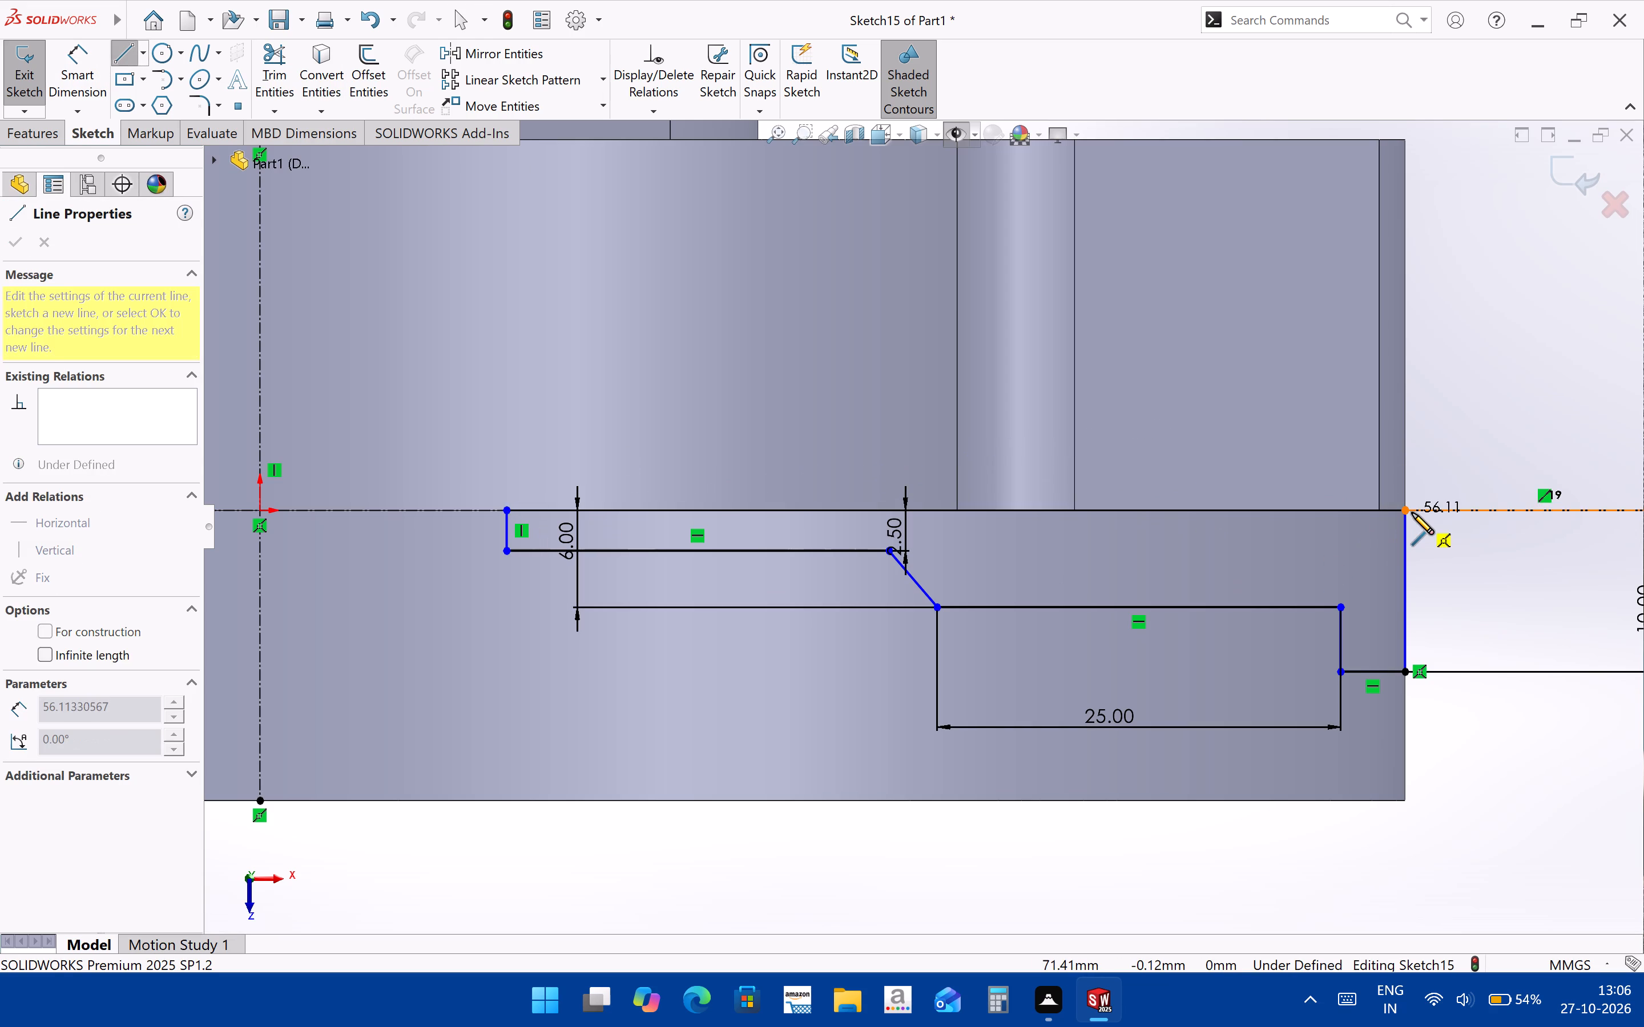
scroll(1336, 607, up, 4)
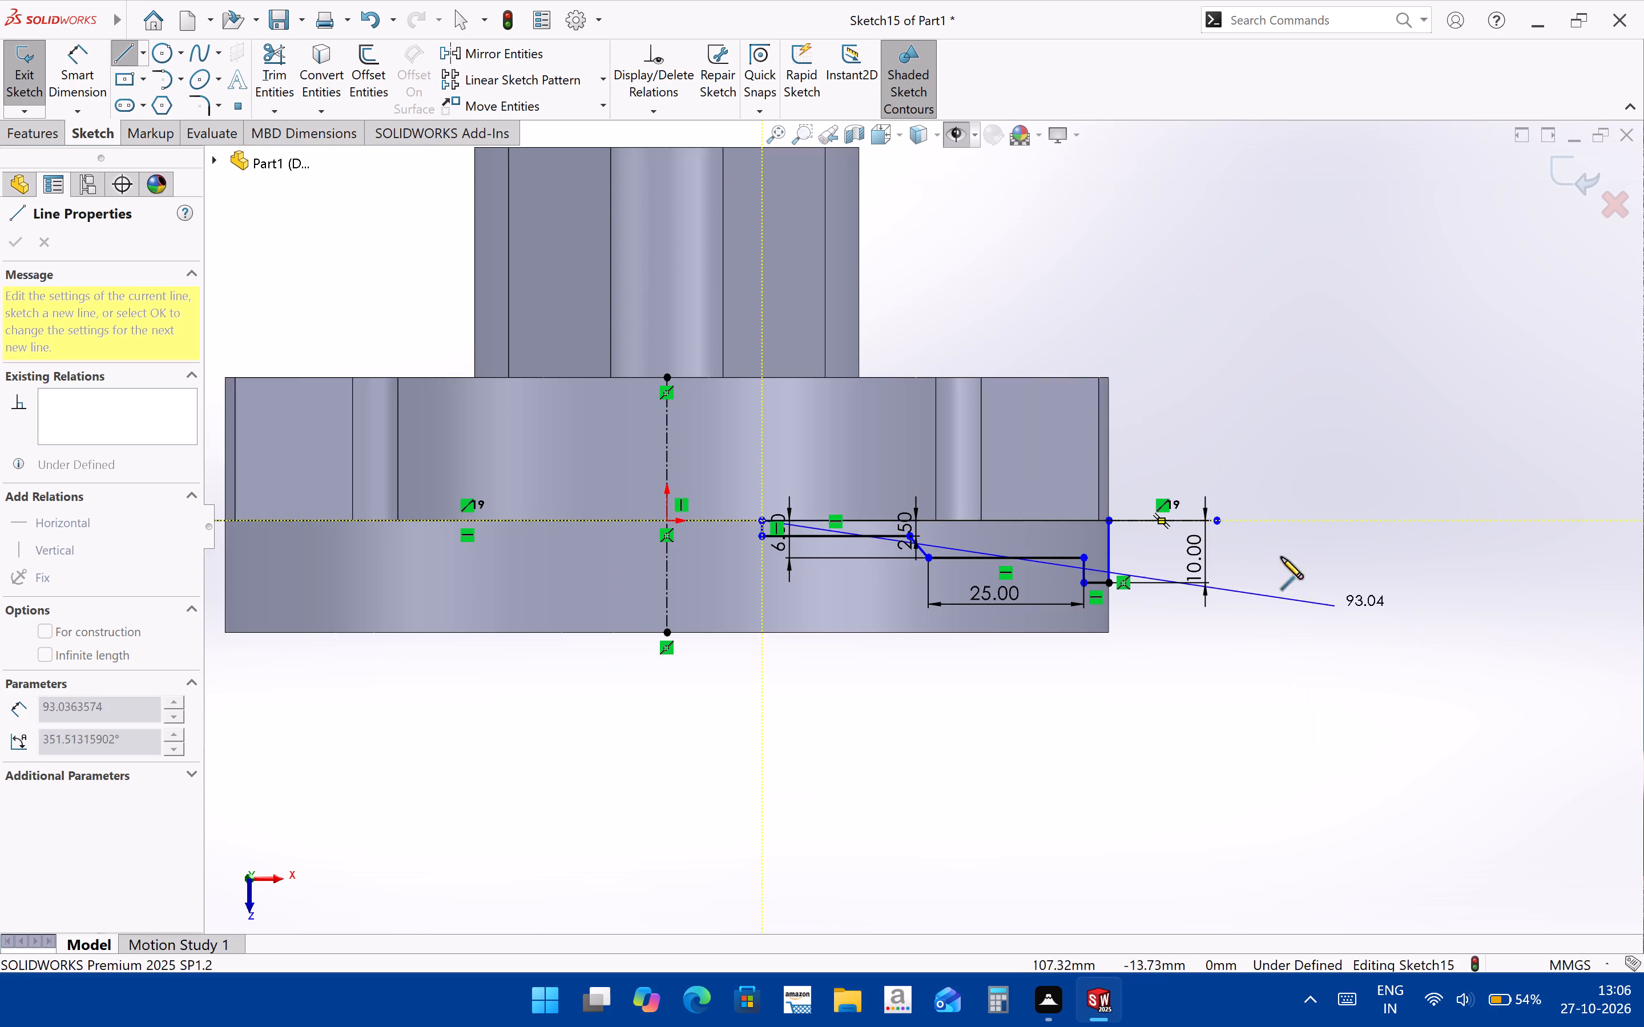
scroll(1085, 504, down, 4)
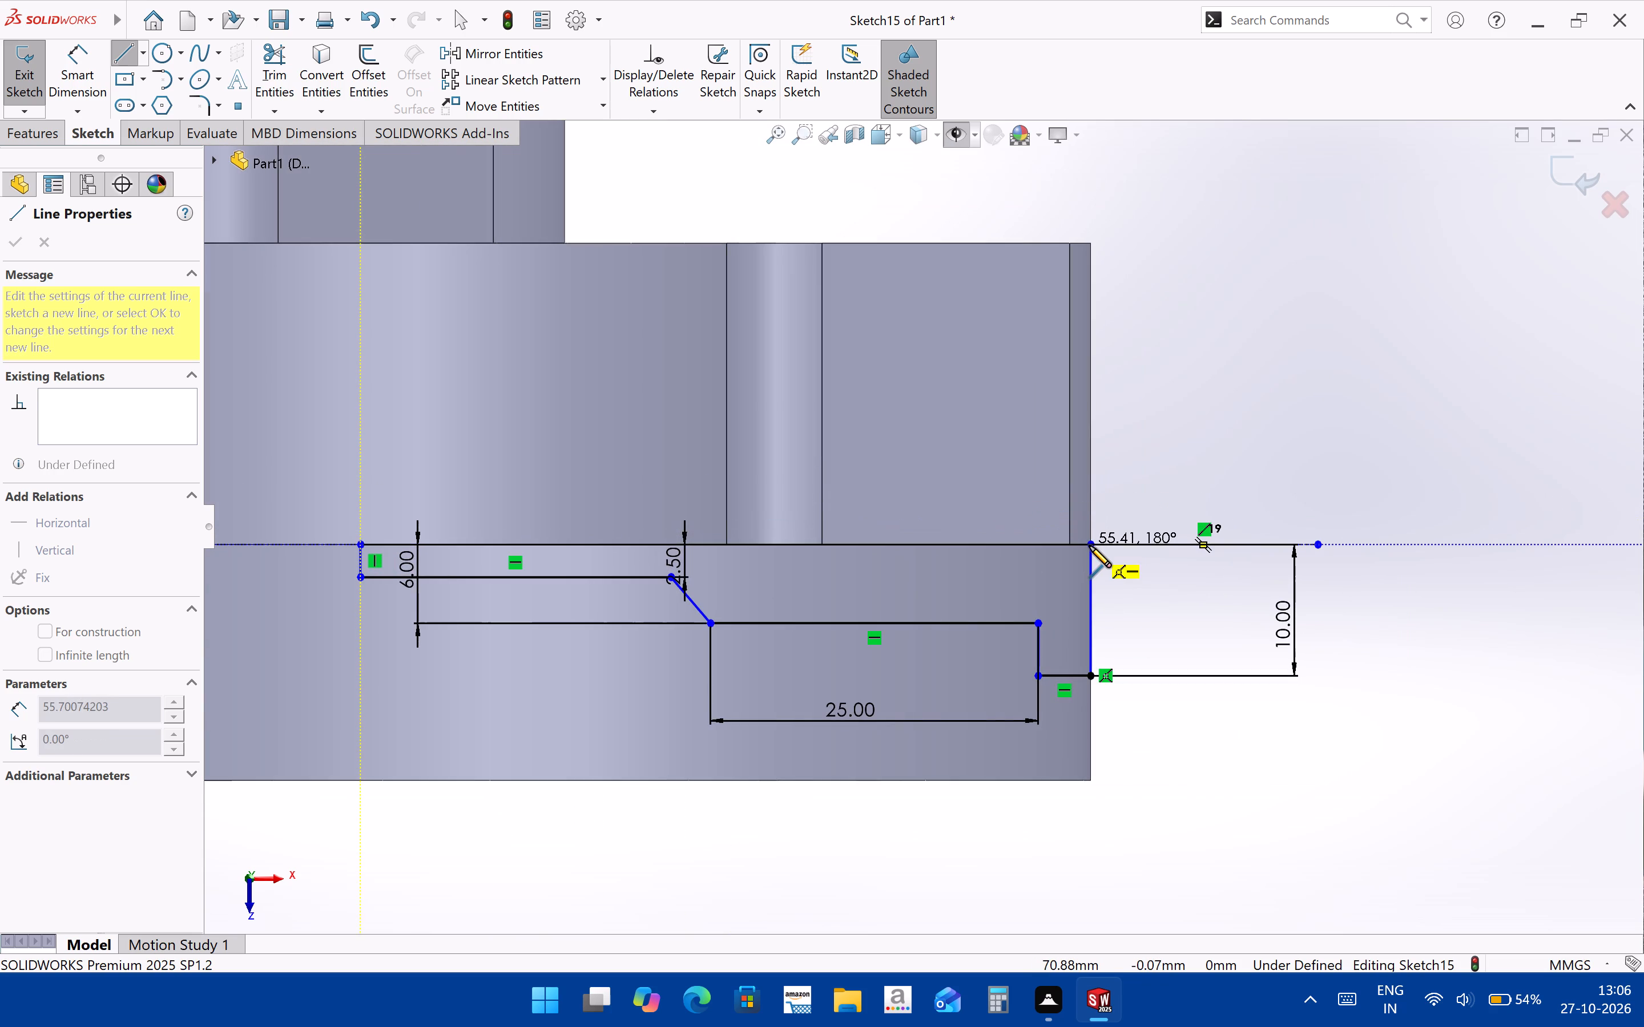
click(1089, 545)
key(Escape)
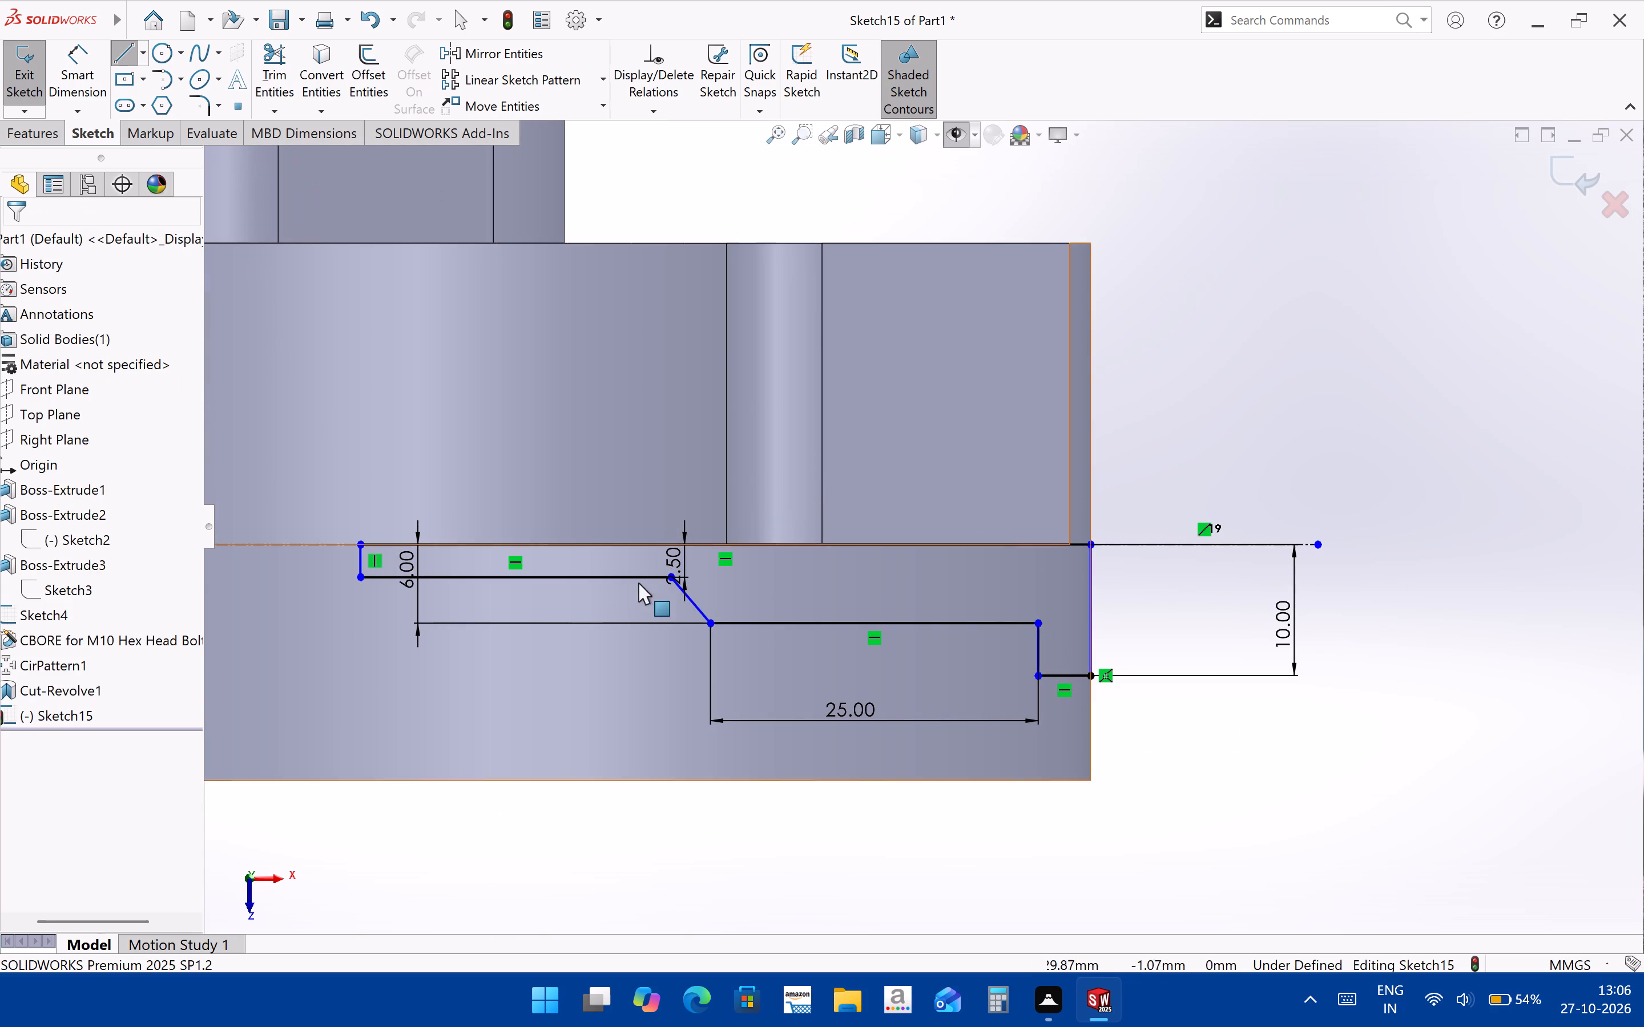
Start a 360° revolved cut and set the horizontal centerline as its axis, replacing the short vertical end line.
scroll(1078, 640, down, 3)
scroll(1105, 639, up, 2)
click(65, 142)
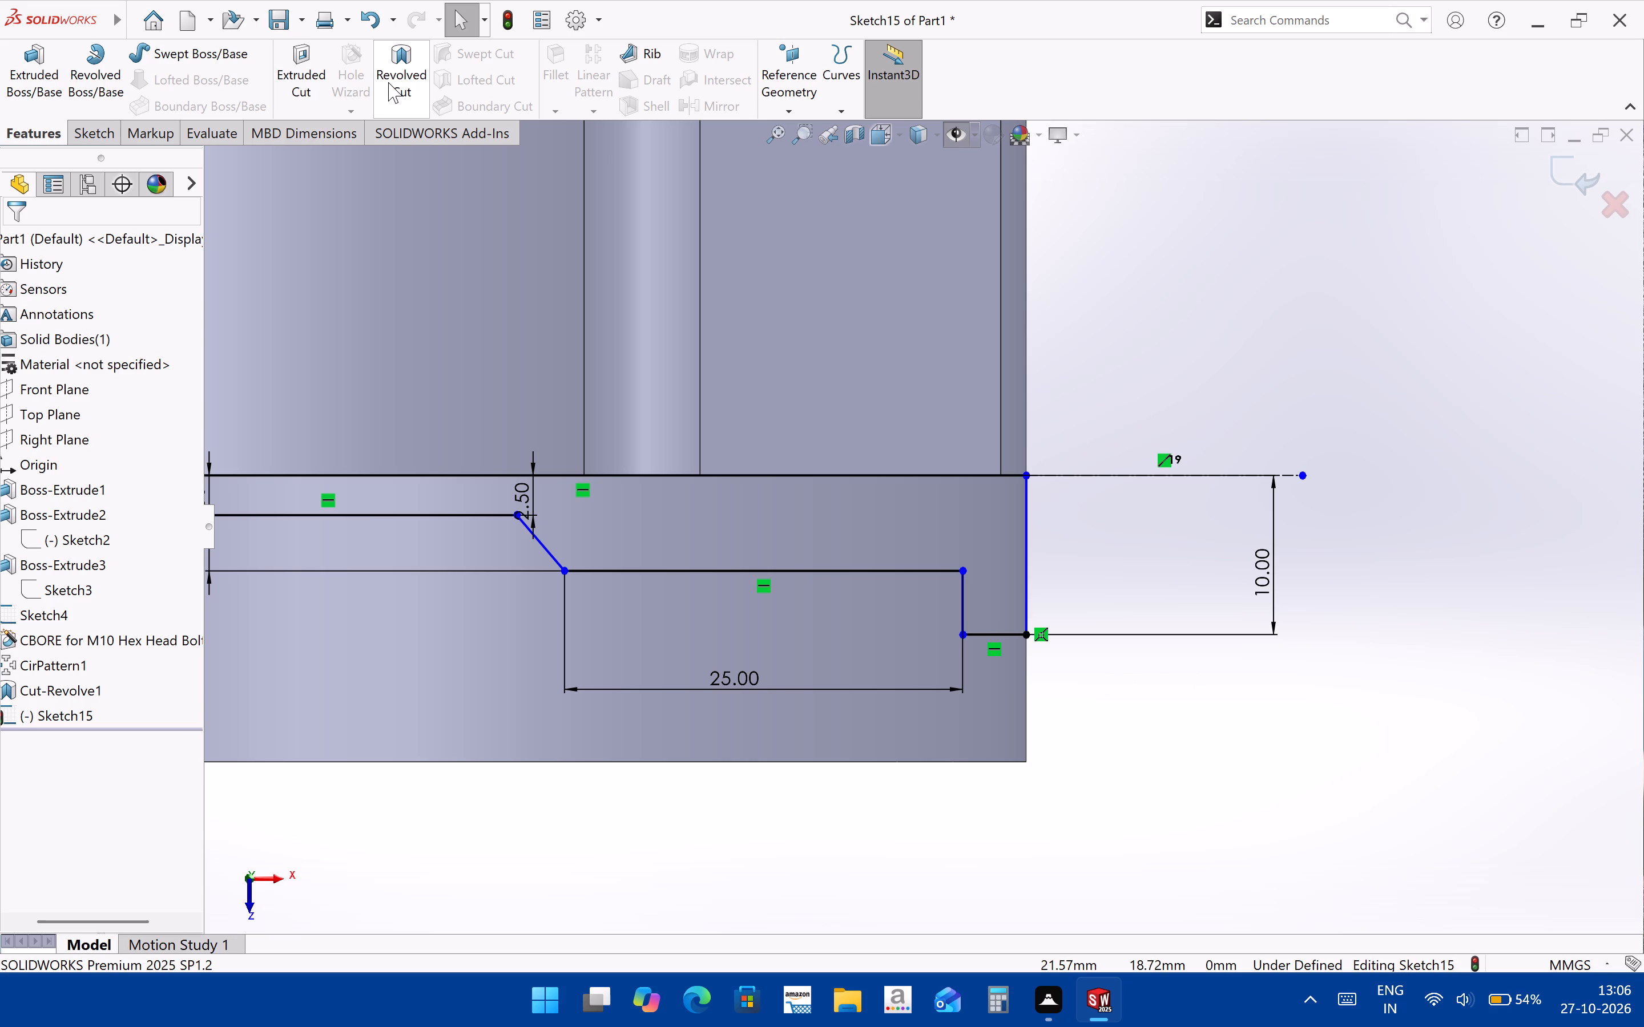
click(388, 82)
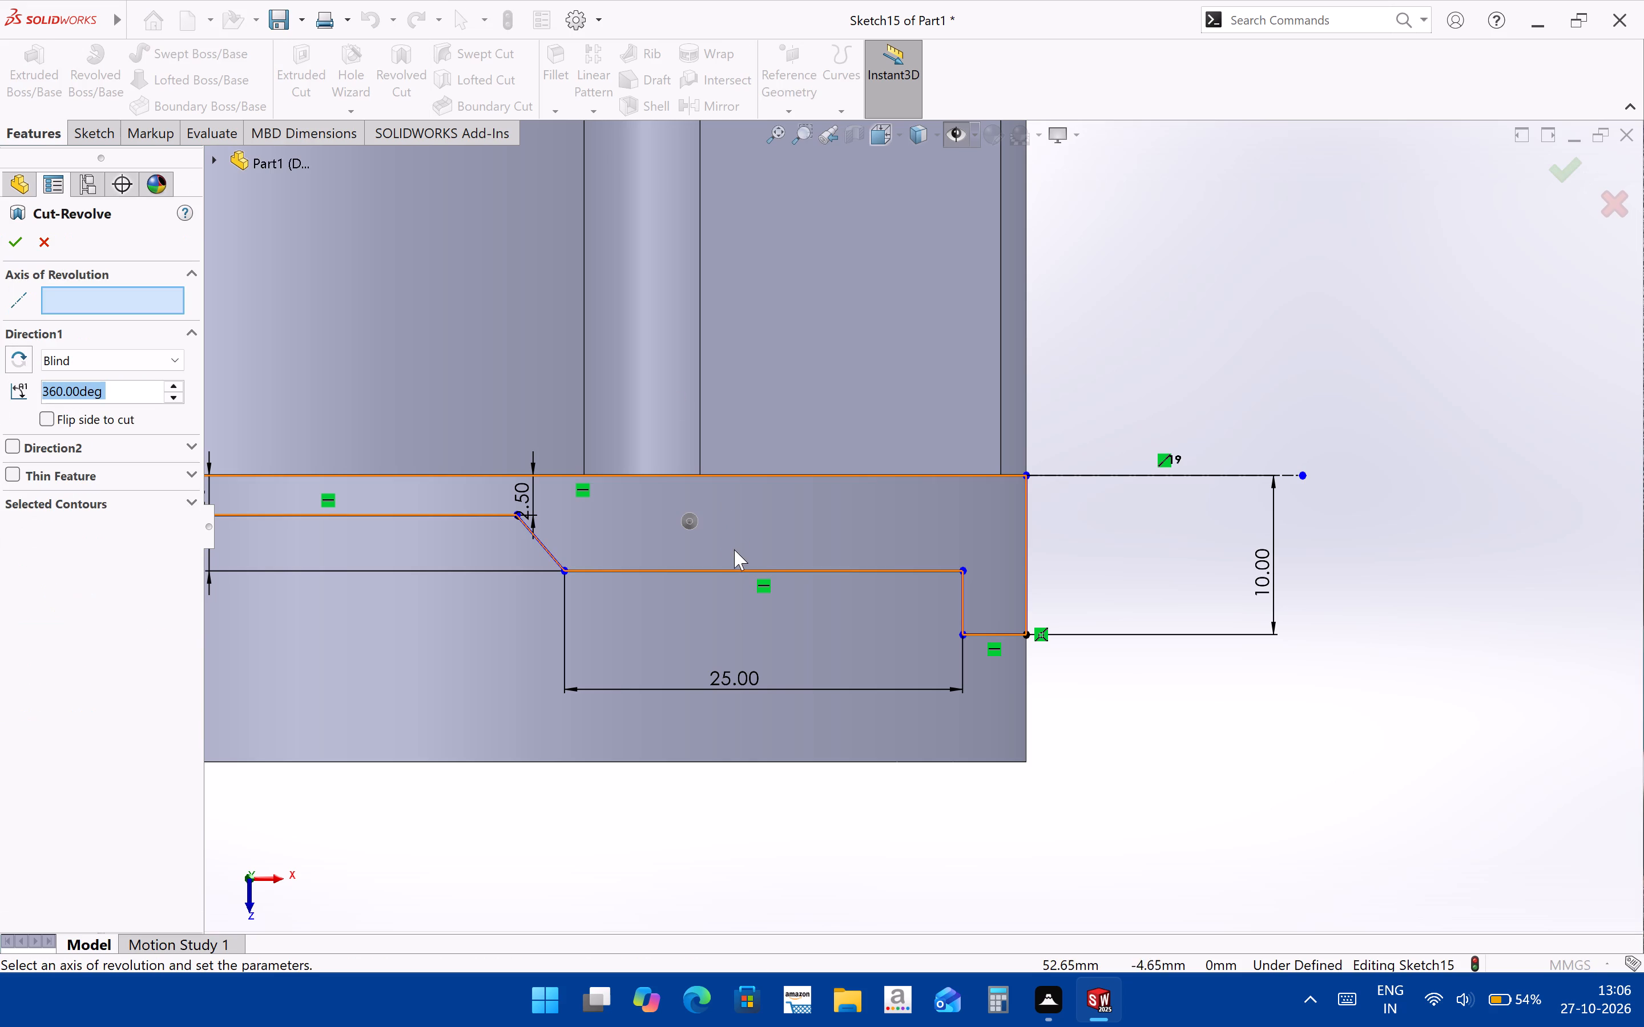
click(734, 549)
scroll(839, 551, up, 3)
middle_drag(840, 552, 711, 652)
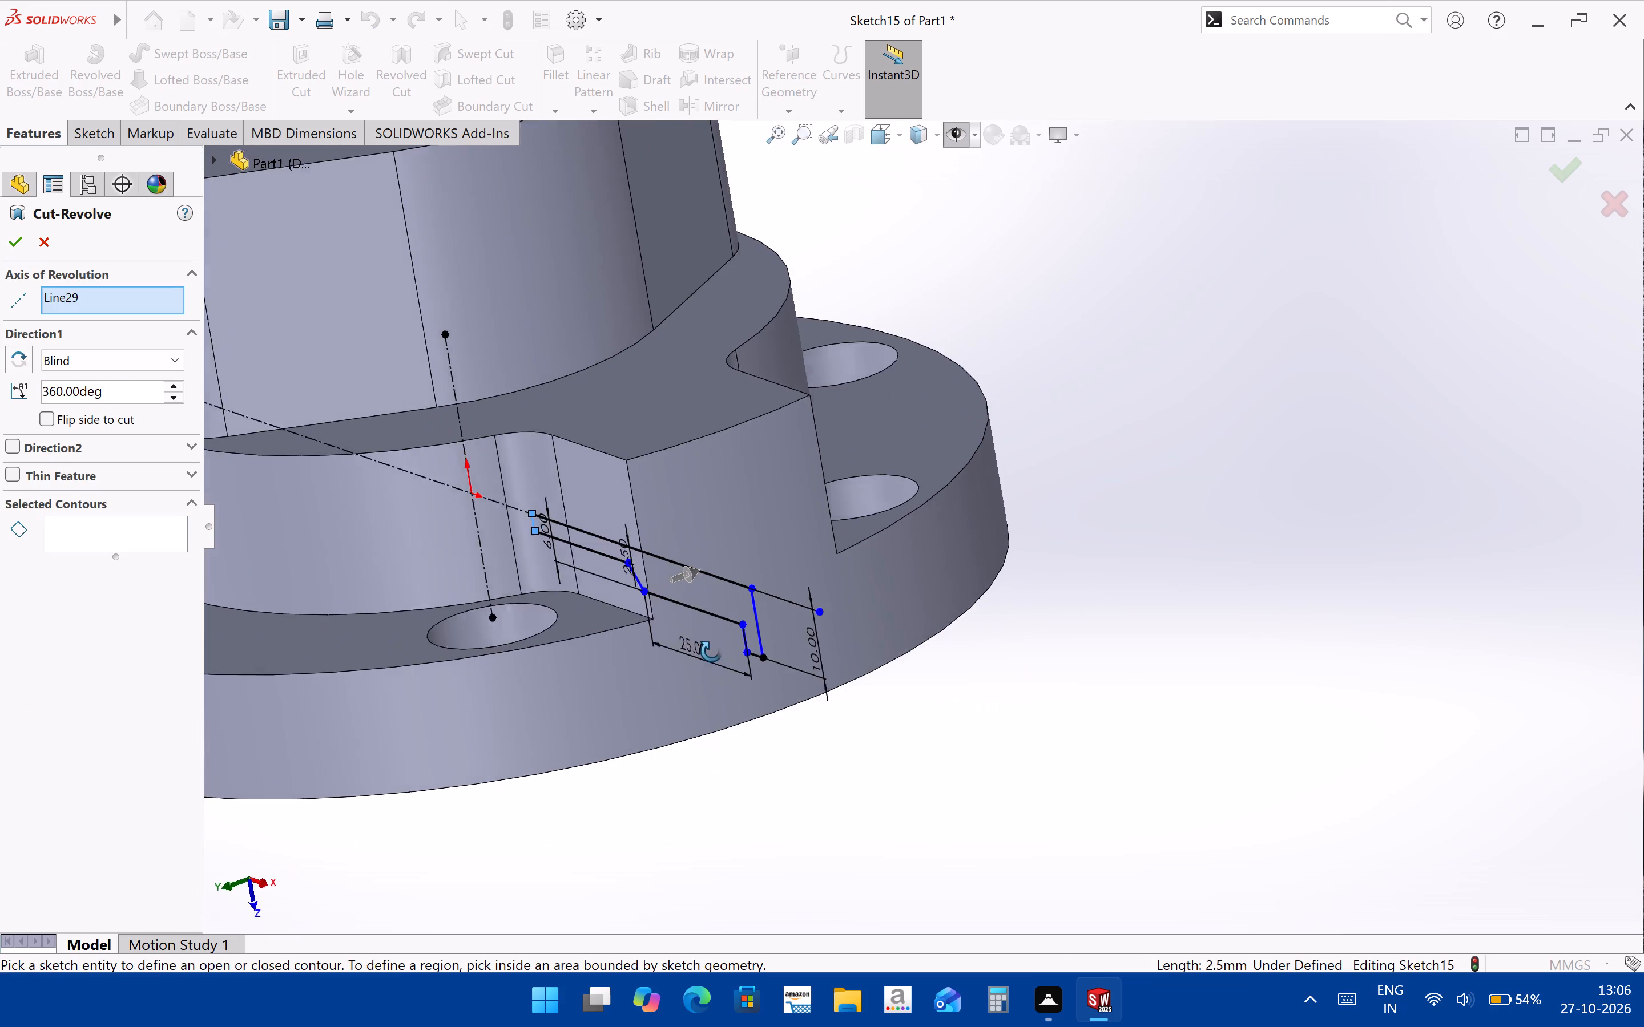
middle_drag(711, 652, 813, 569)
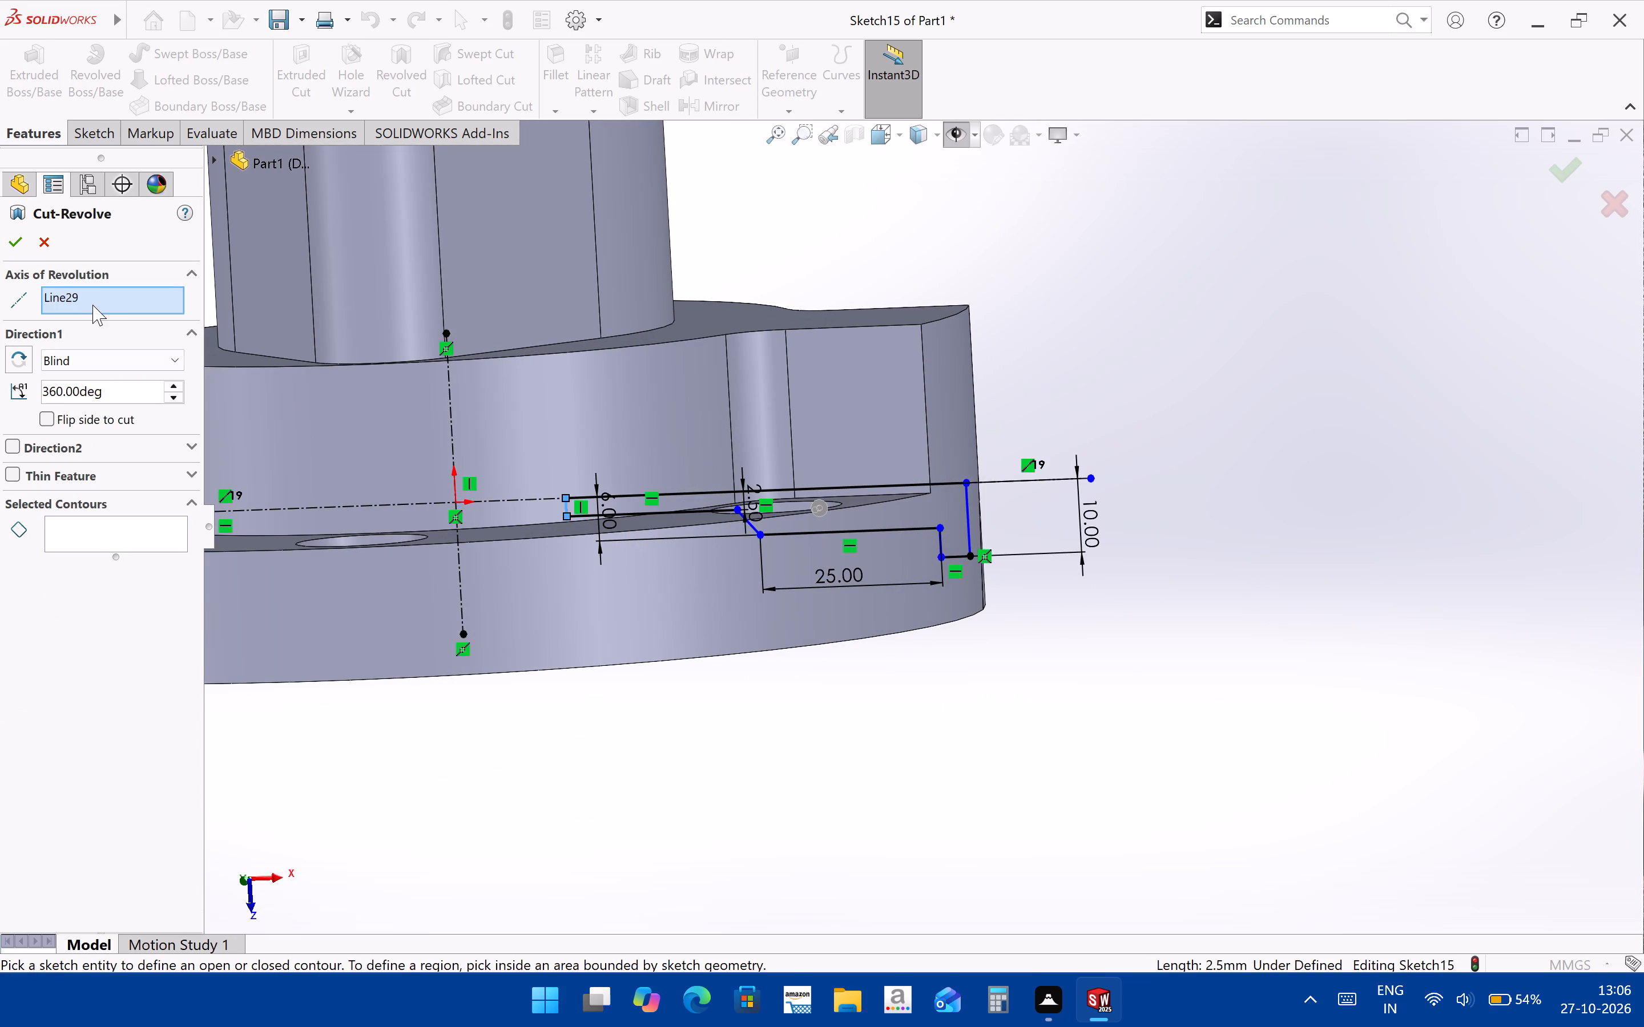
click(66, 297)
key(Delete)
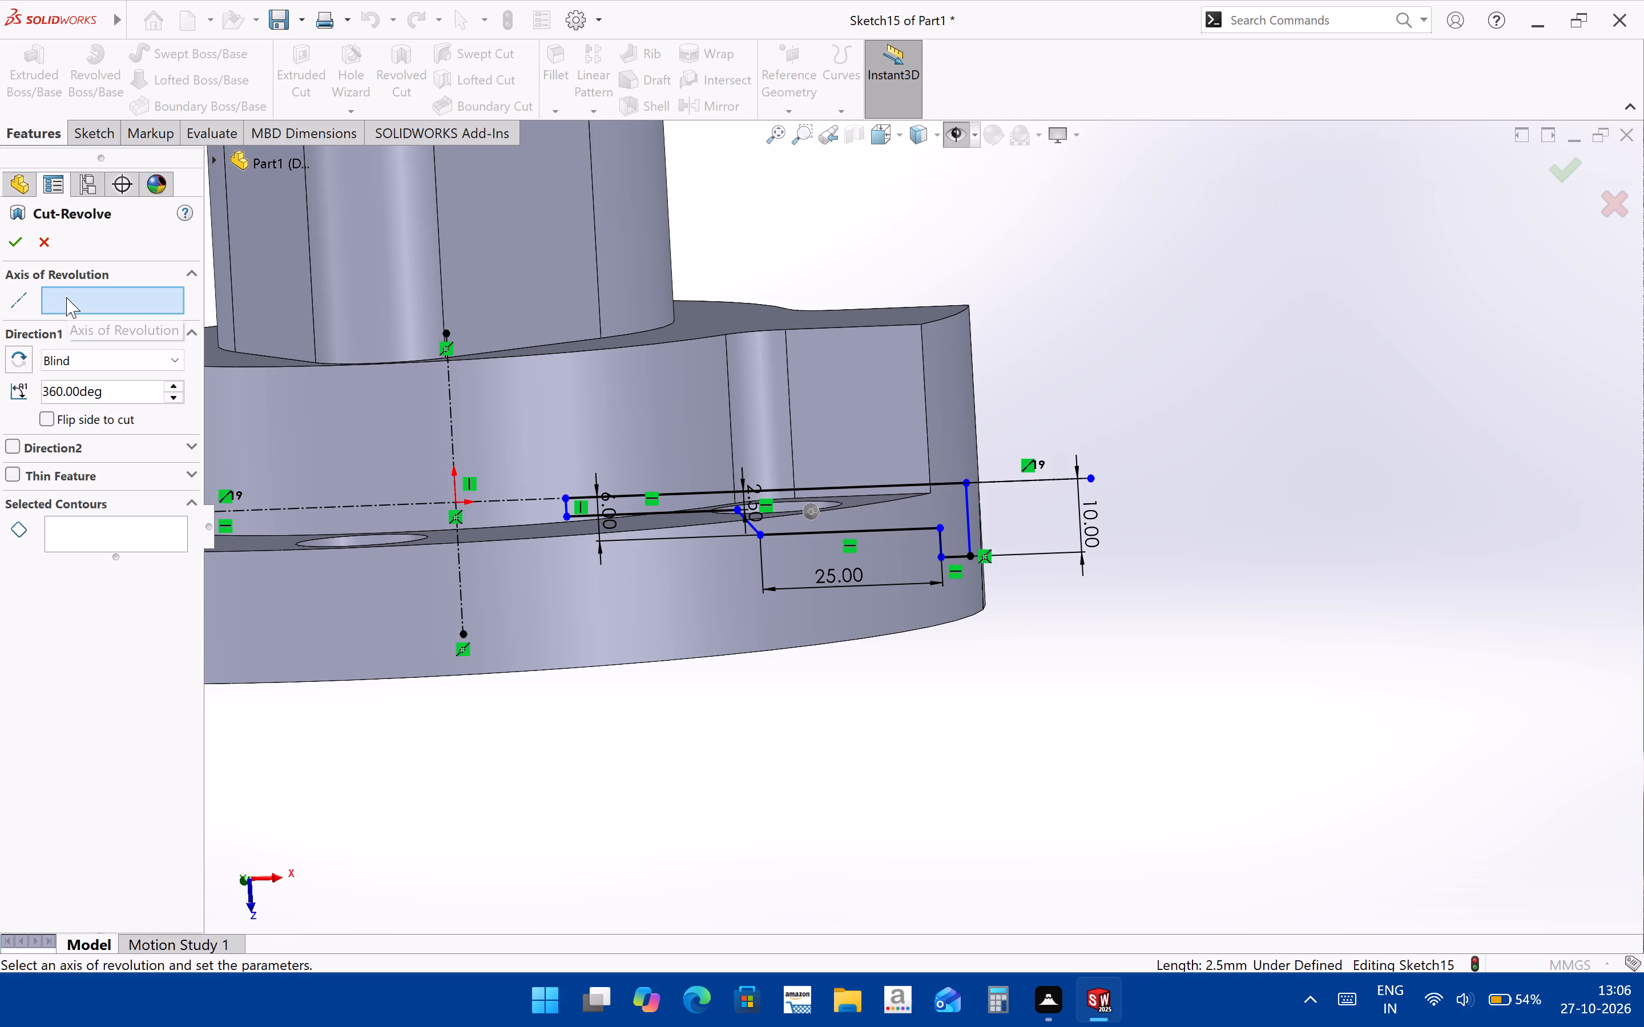
click(523, 499)
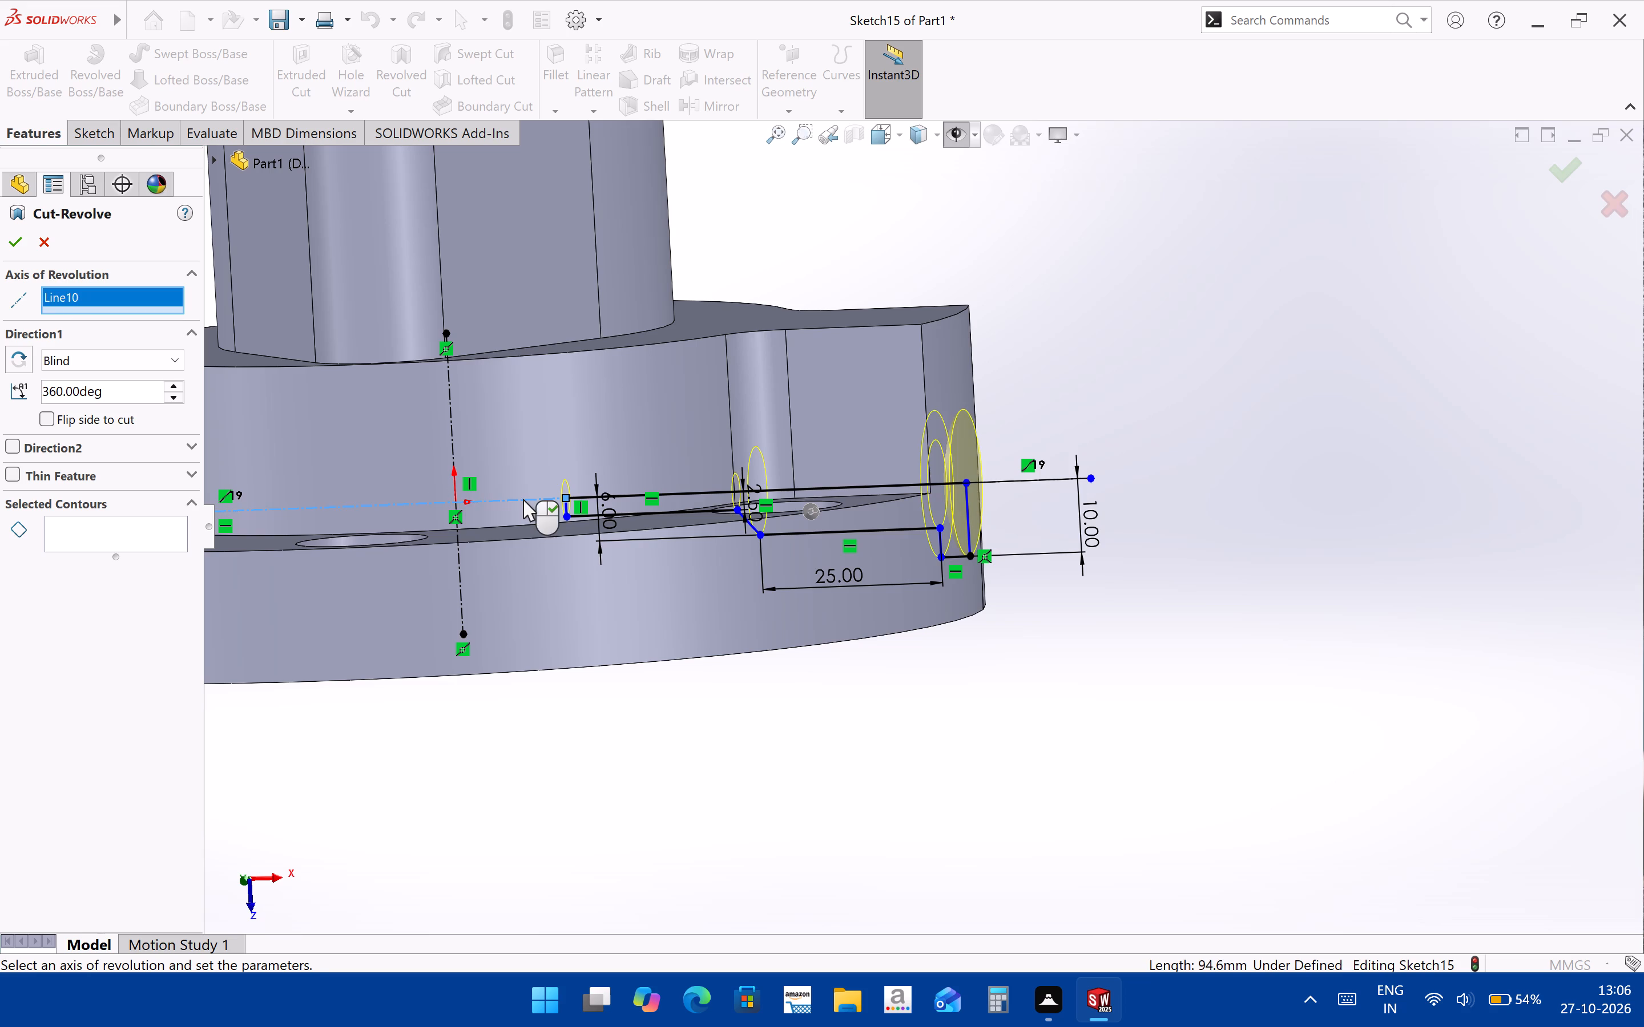
Select the closed half-profile region as the contour and complete the 360° revolved cut.
scroll(733, 480, down, 2)
middle_drag(763, 555, 783, 517)
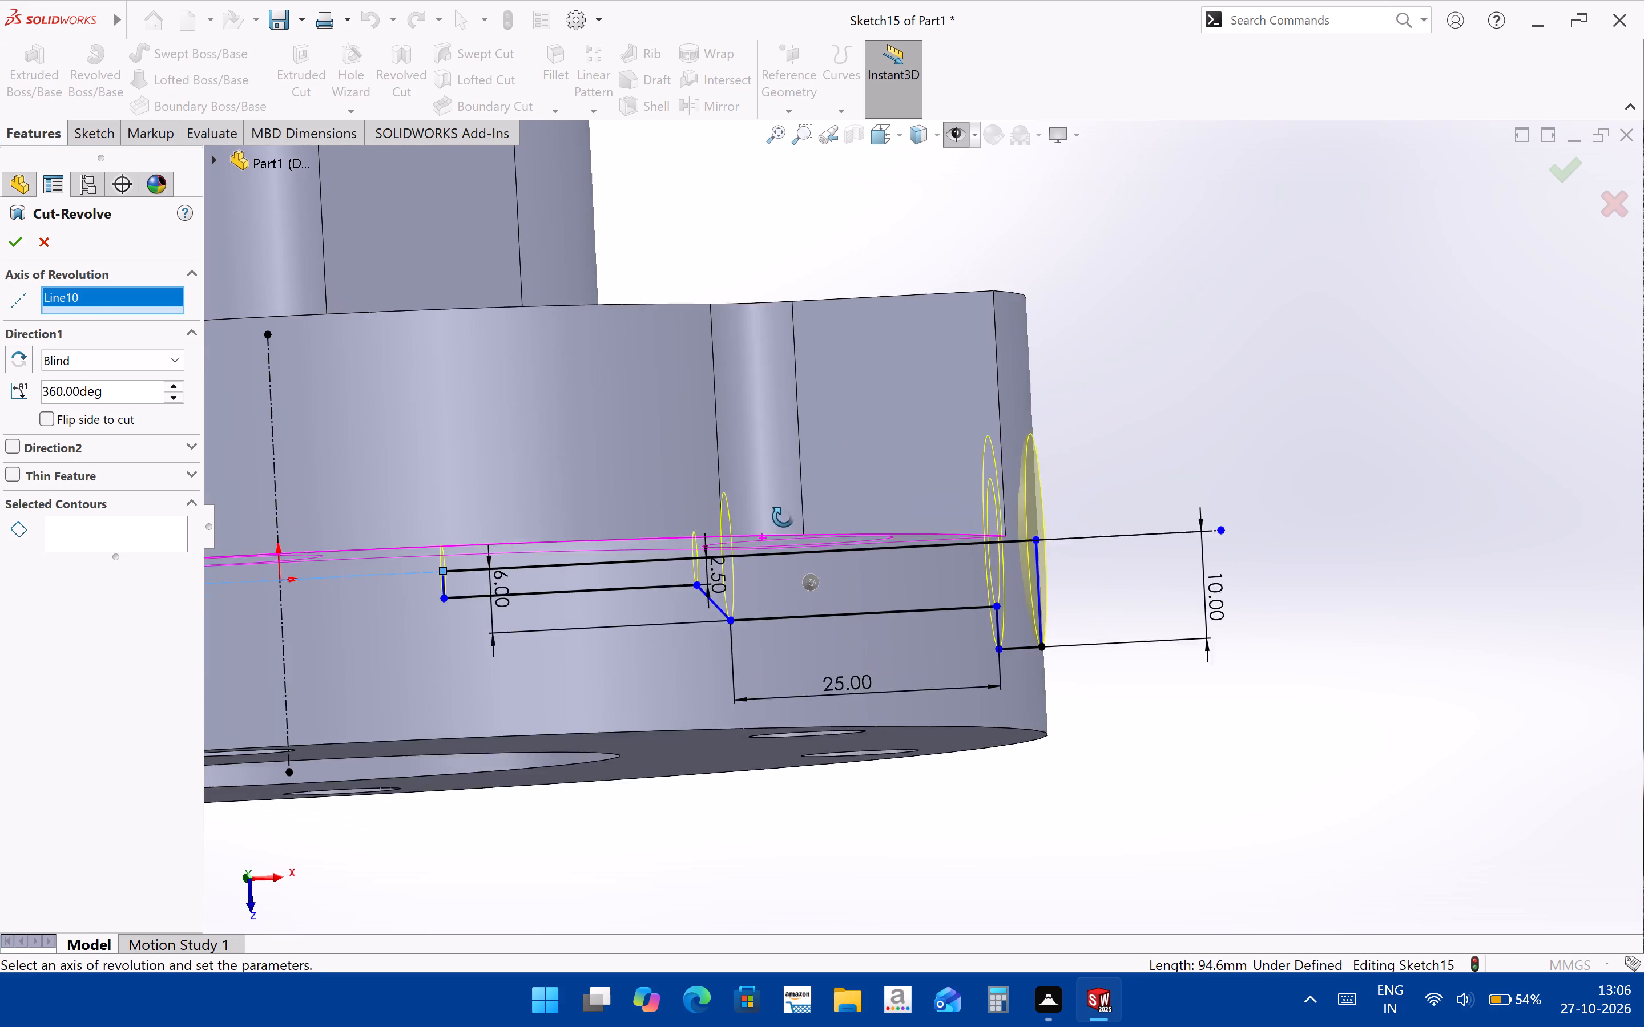
middle_drag(783, 517, 691, 618)
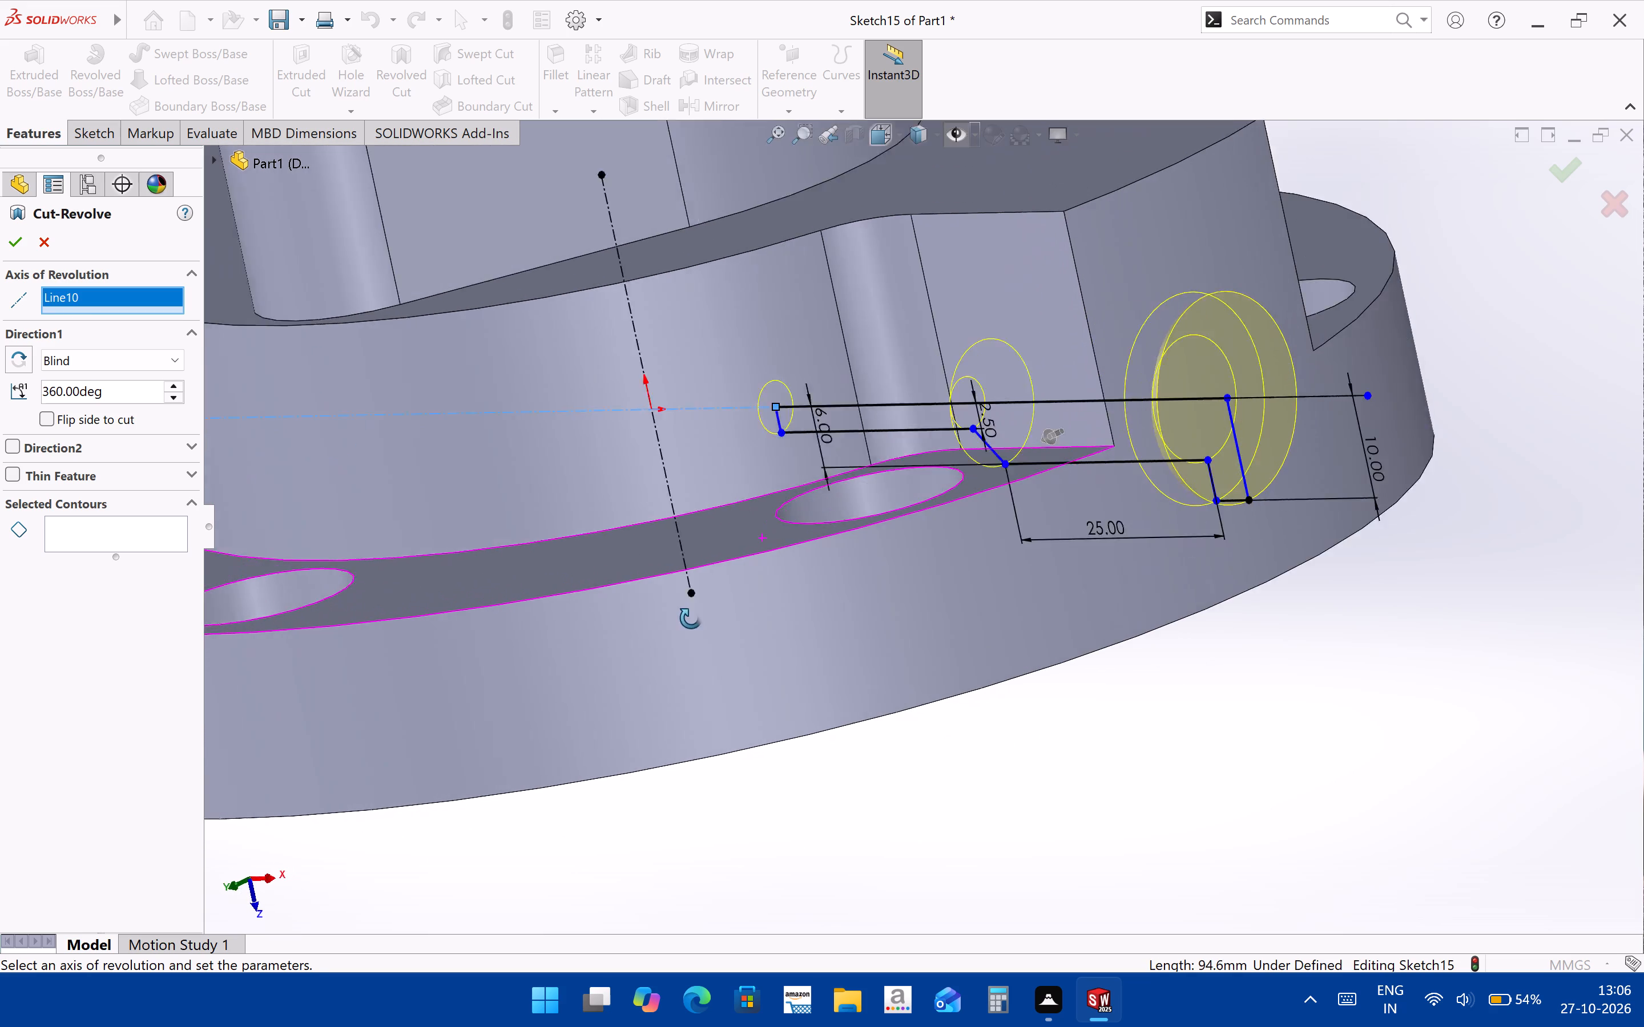
middle_drag(691, 618, 742, 579)
click(79, 517)
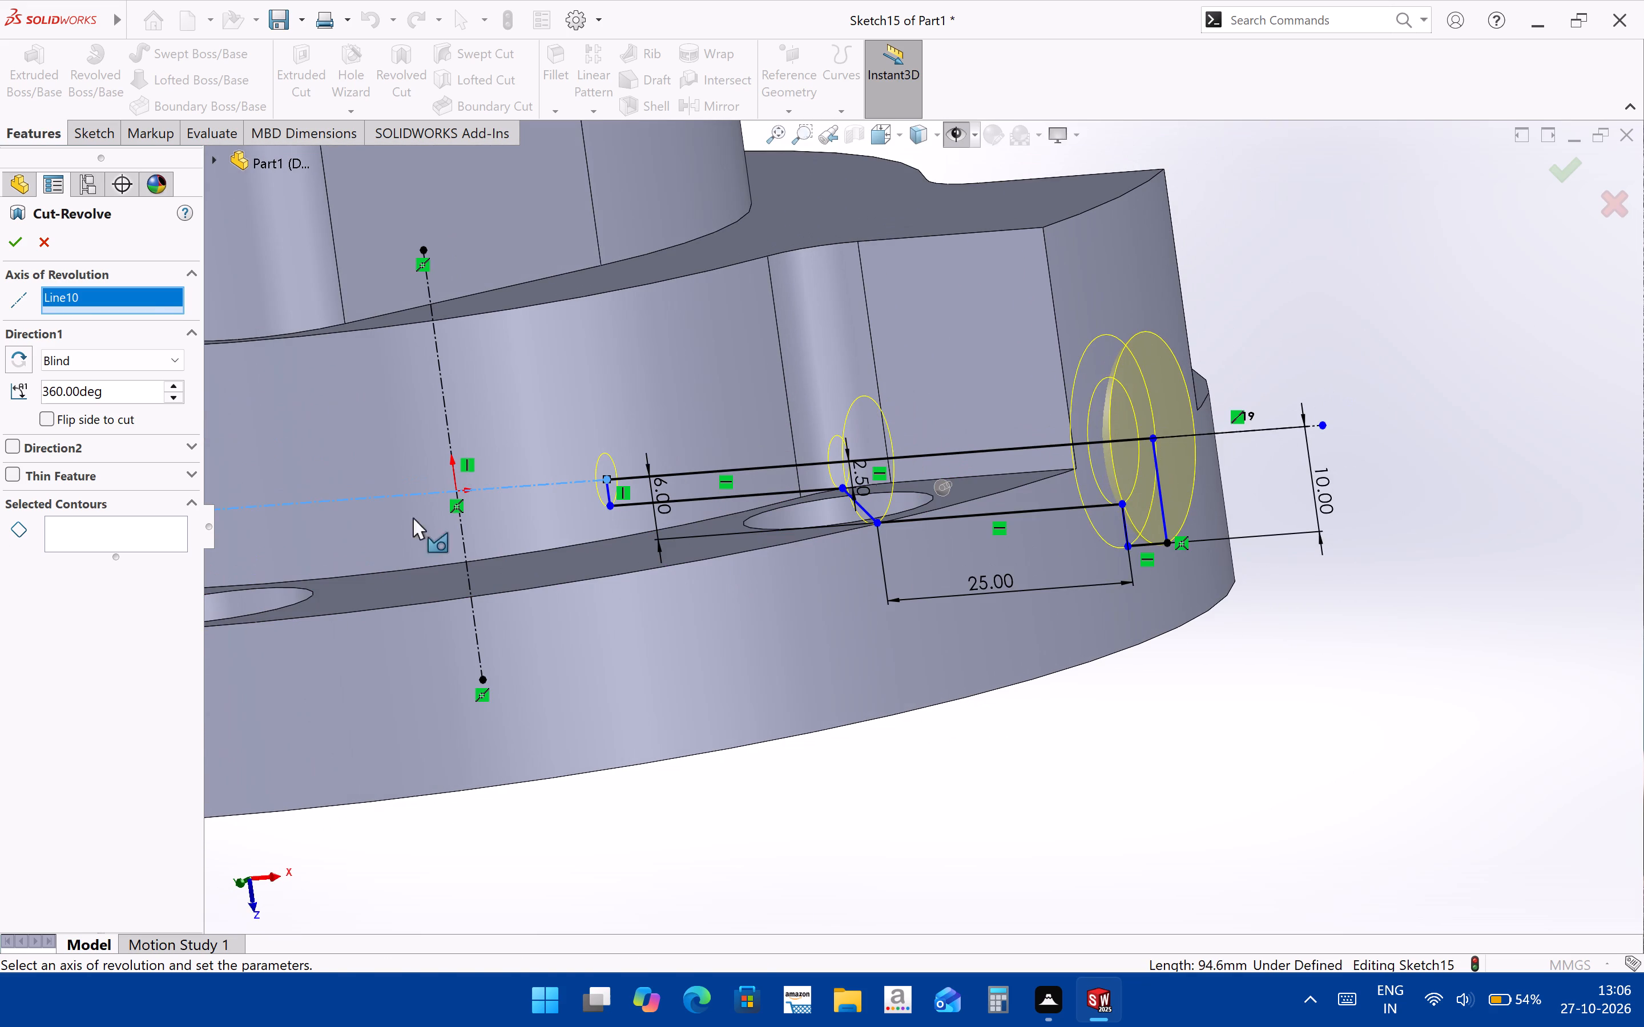
scroll(883, 480, down, 4)
middle_drag(959, 495, 1020, 441)
click(632, 478)
click(1085, 478)
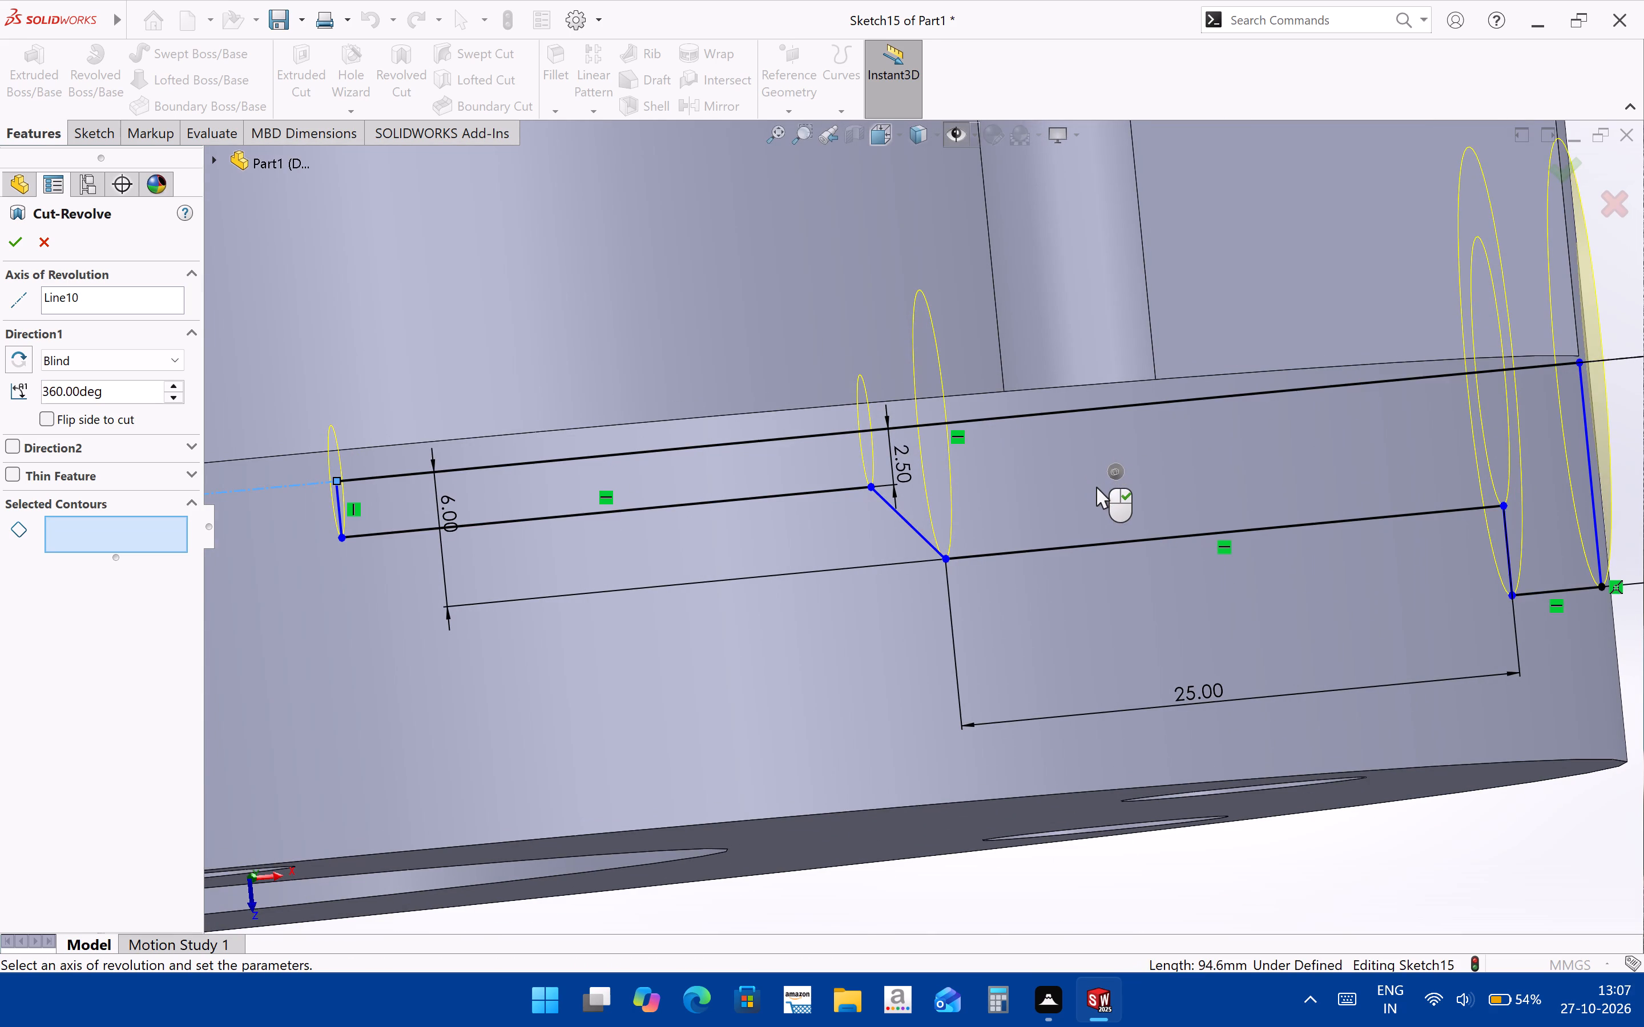
click(1096, 487)
scroll(1043, 545, up, 3)
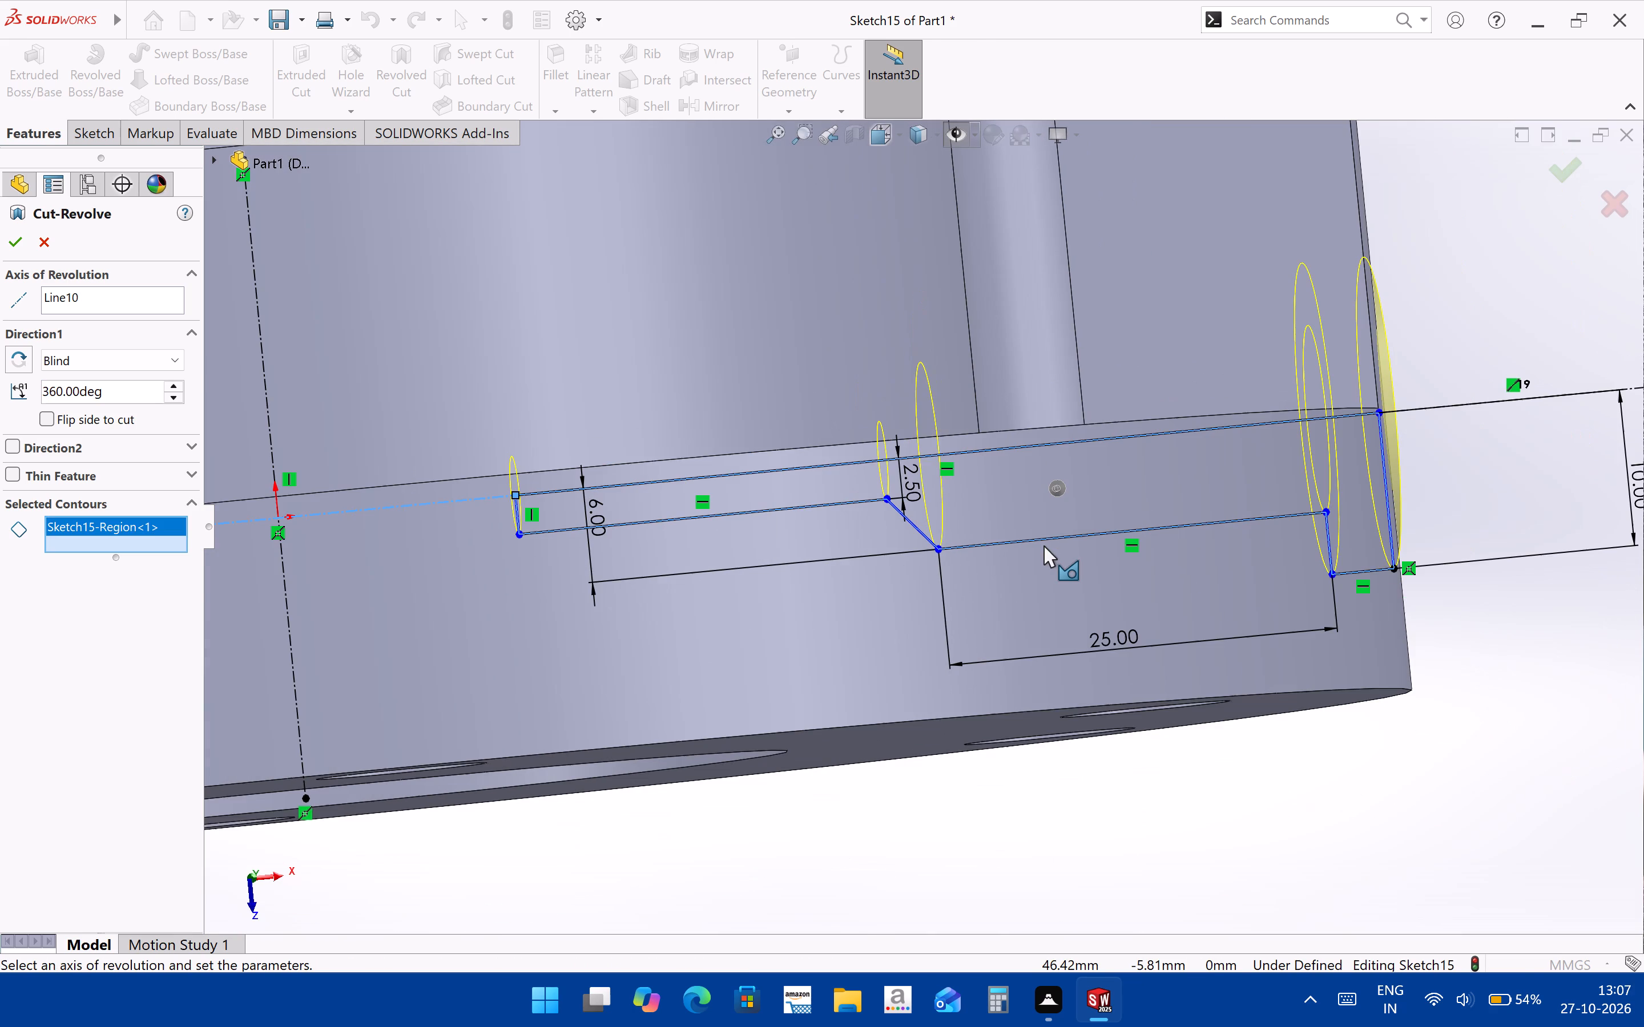
middle_drag(1033, 552, 860, 650)
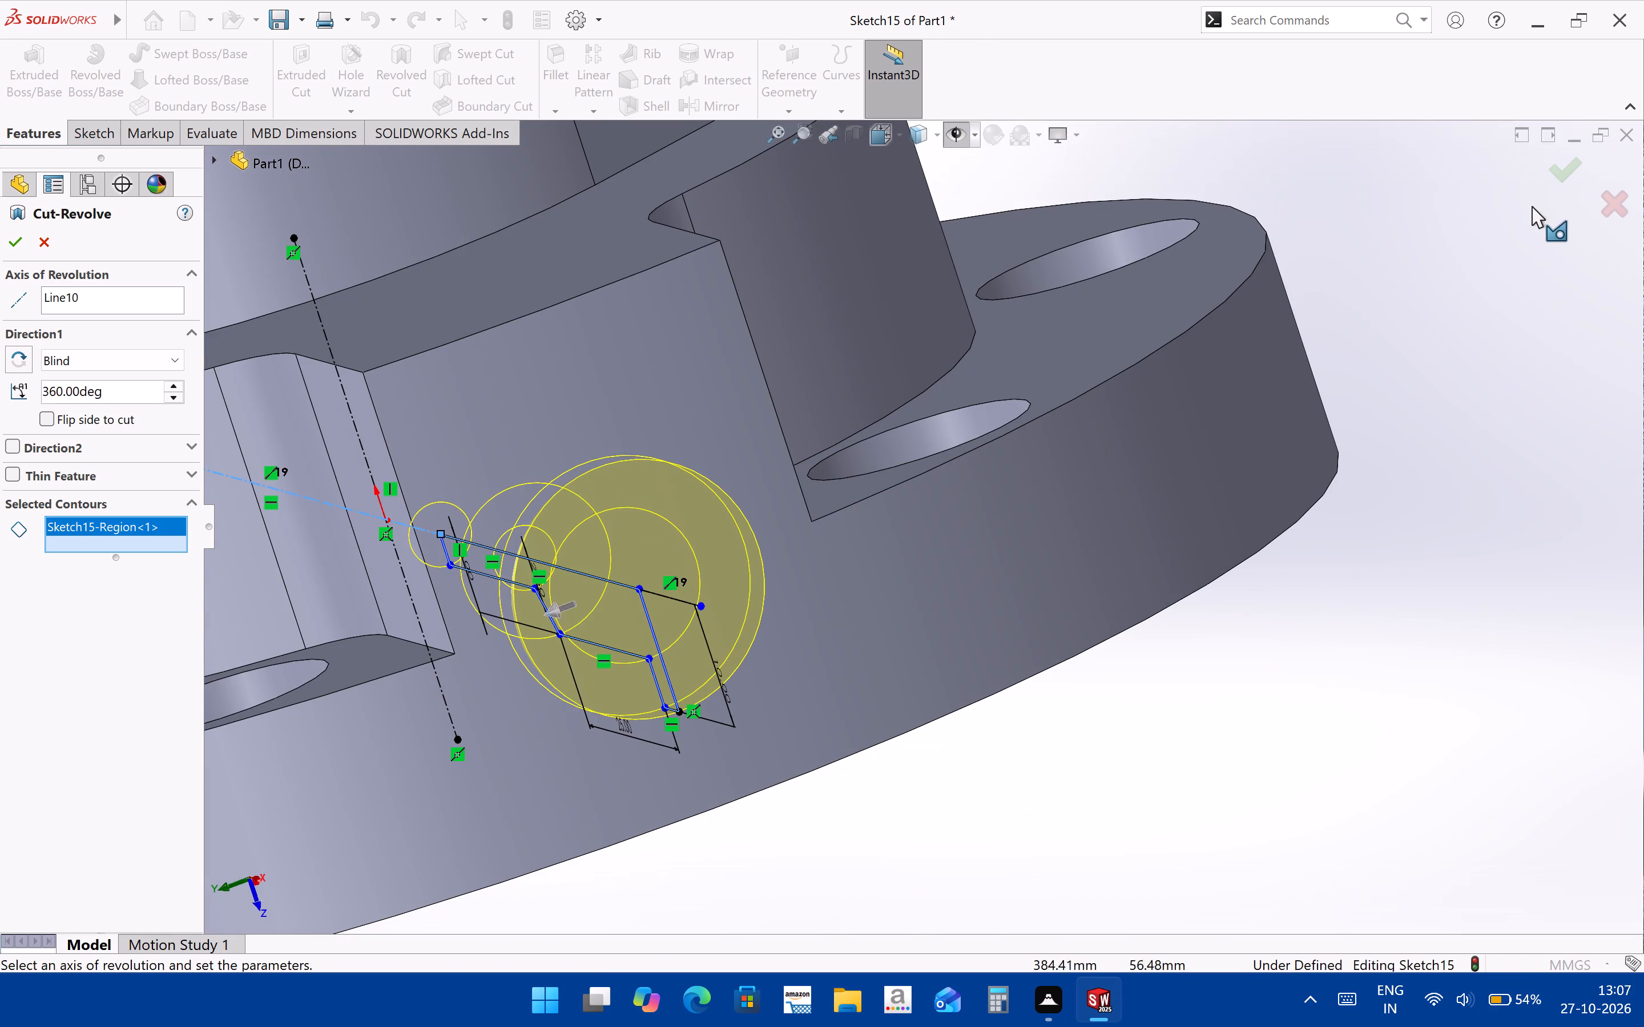
click(1565, 179)
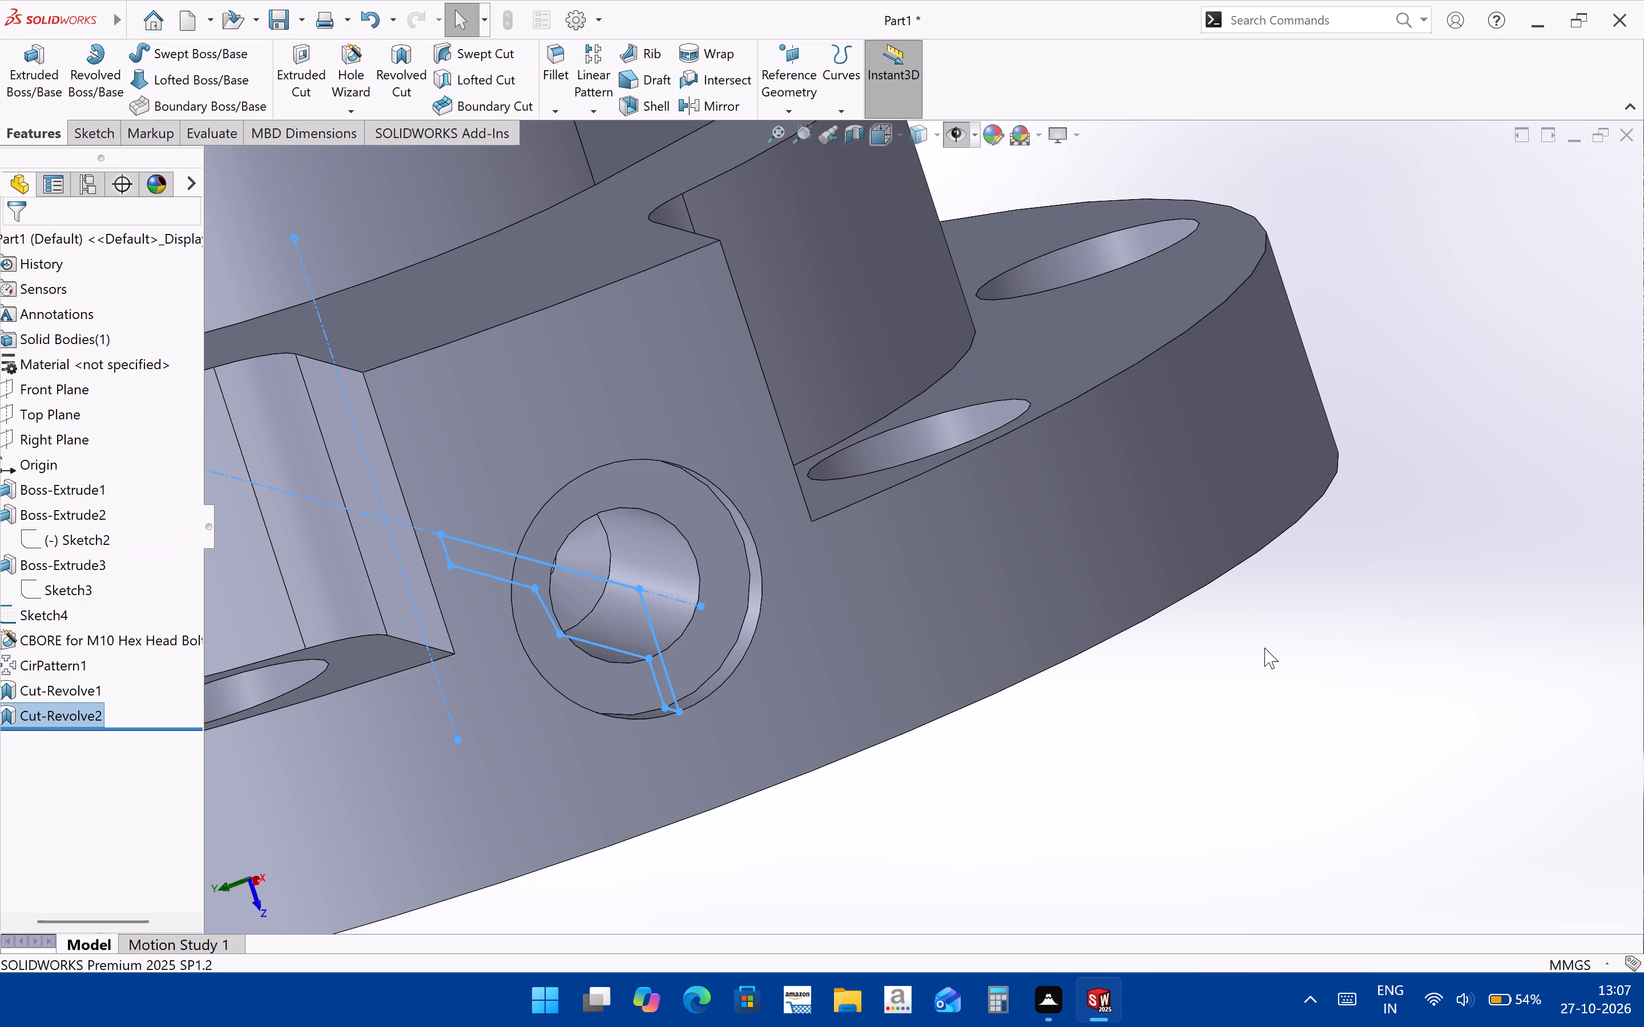
Apply a planar section view along the Top Plane to expose the new stepped side hole and the central bore.
middle_drag(560, 662, 534, 647)
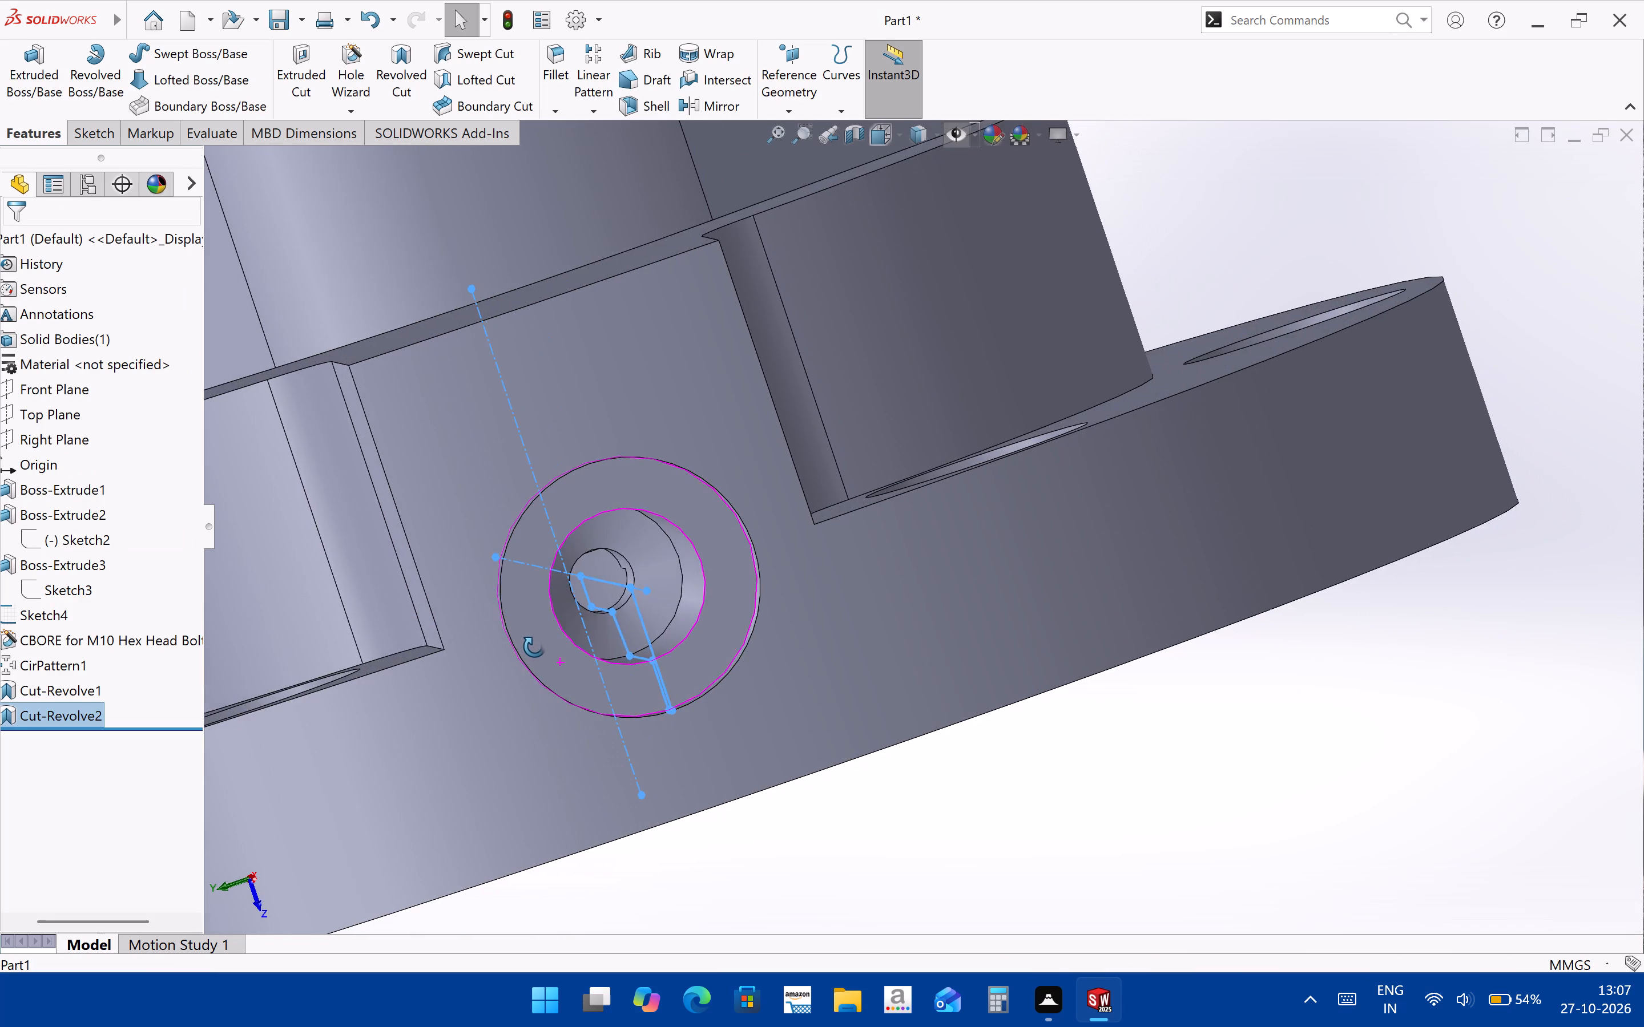
middle_drag(534, 647, 560, 654)
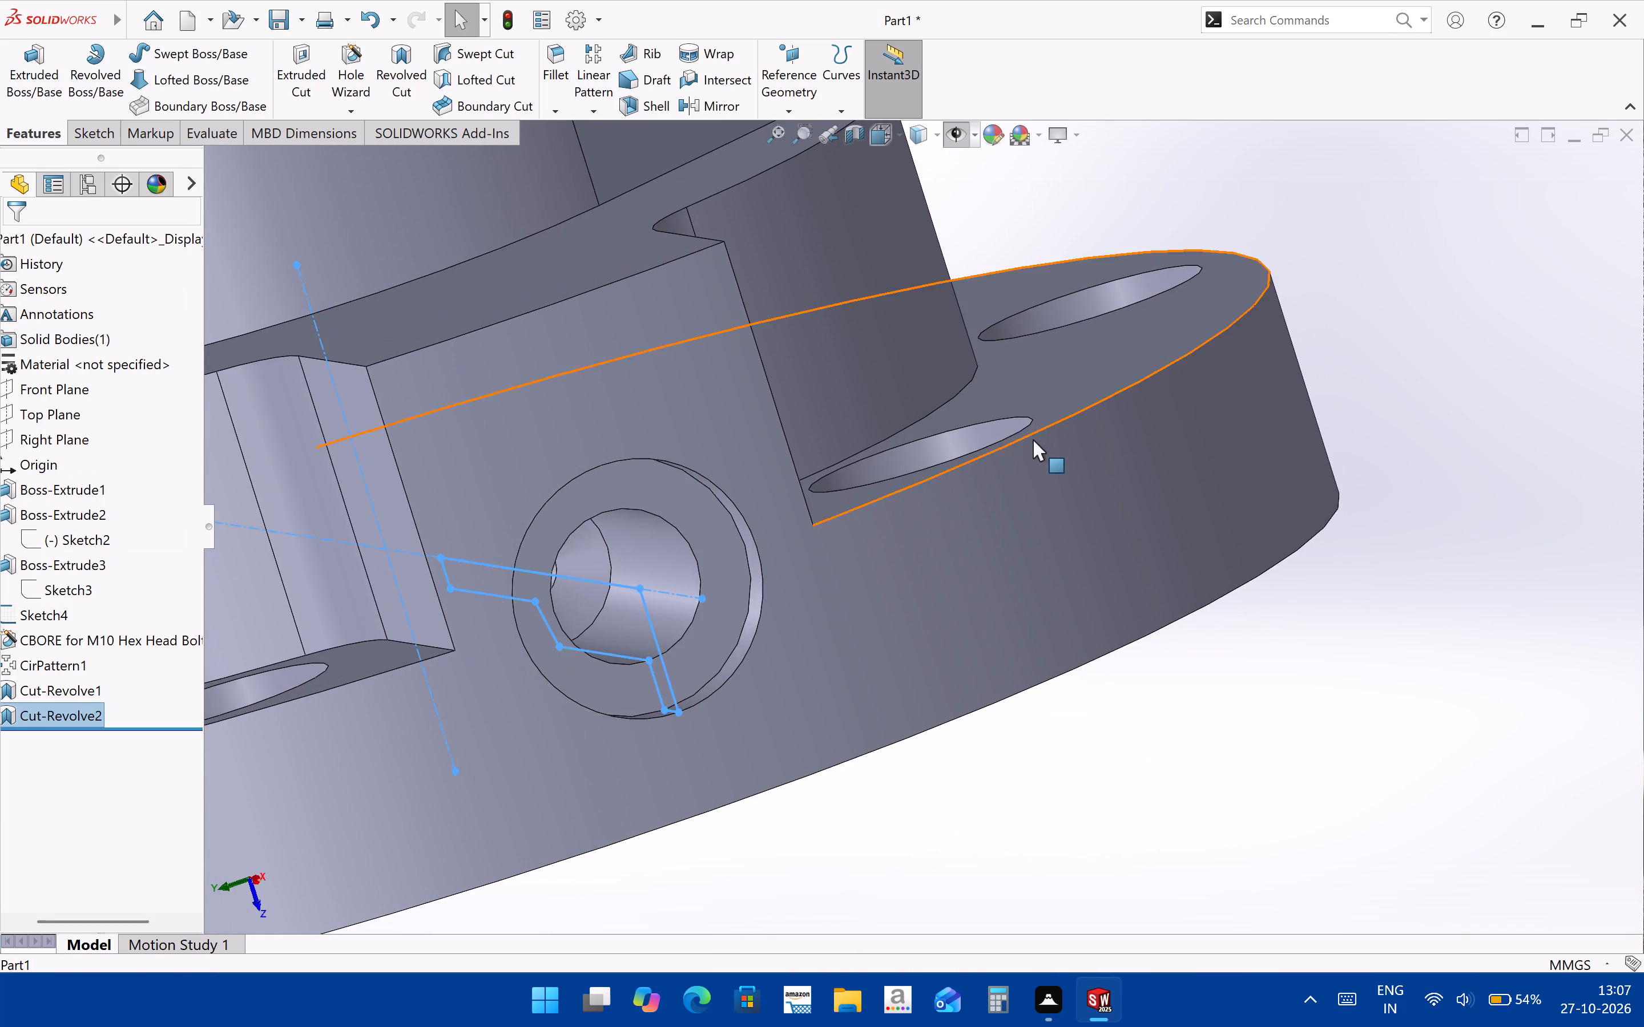
scroll(1032, 438, up, 5)
click(1176, 660)
middle_drag(897, 664, 981, 579)
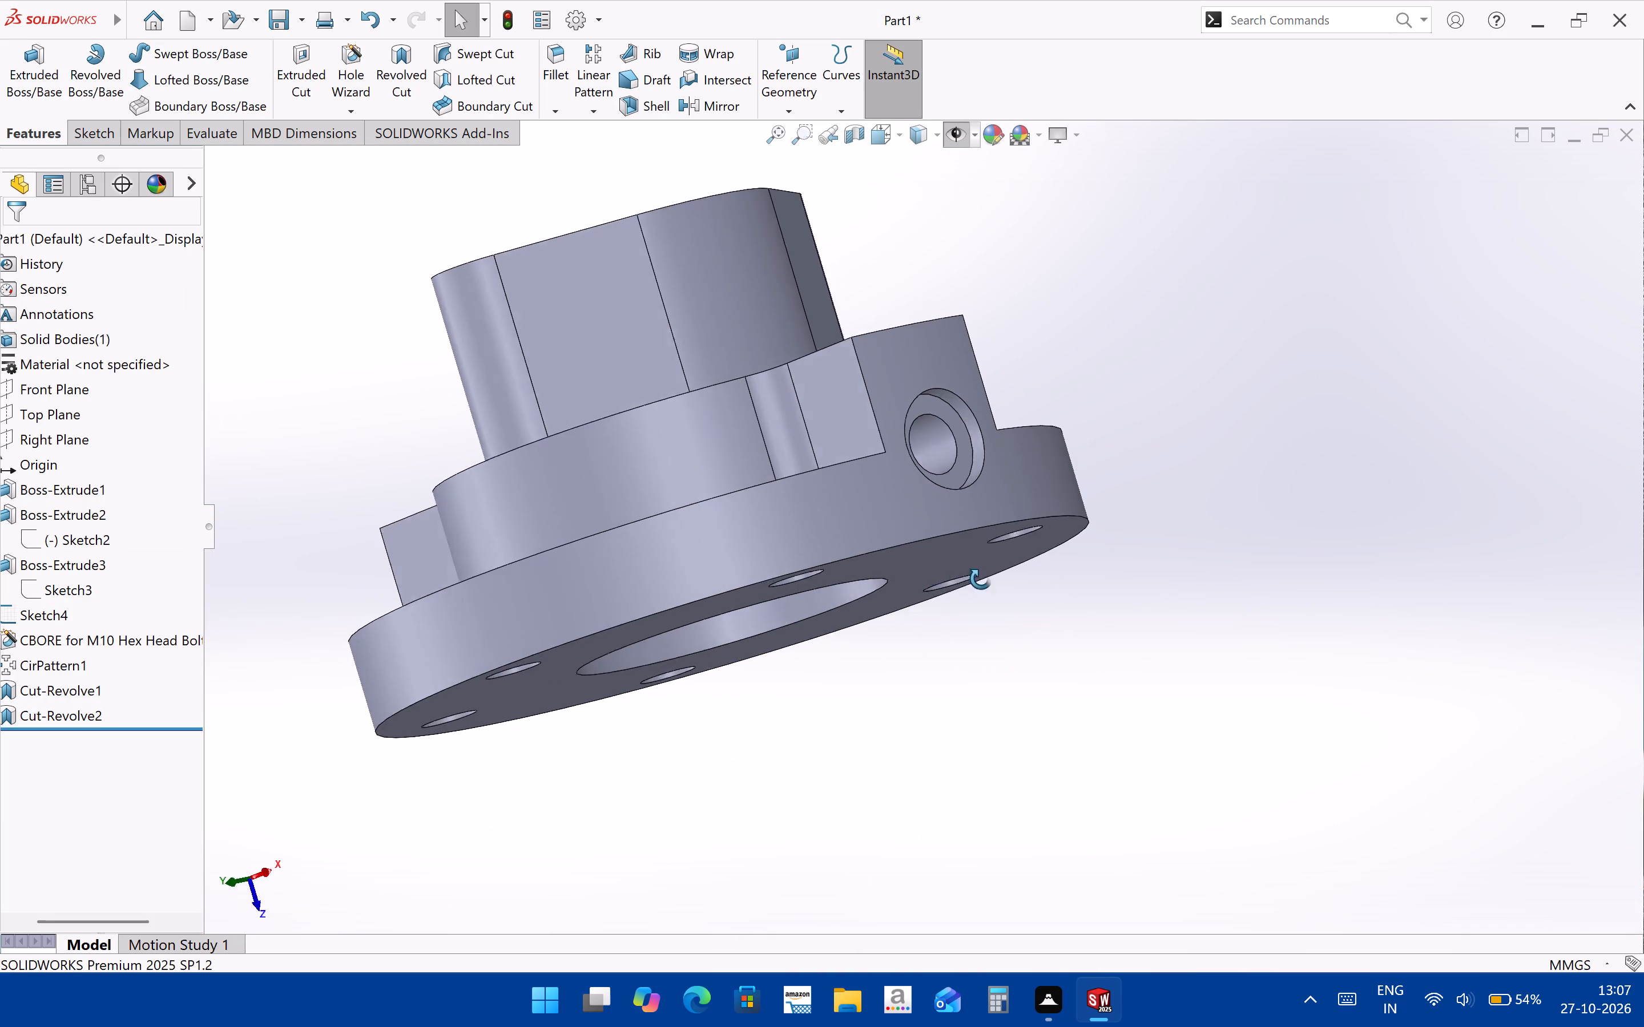
middle_drag(981, 579, 1034, 595)
click(844, 139)
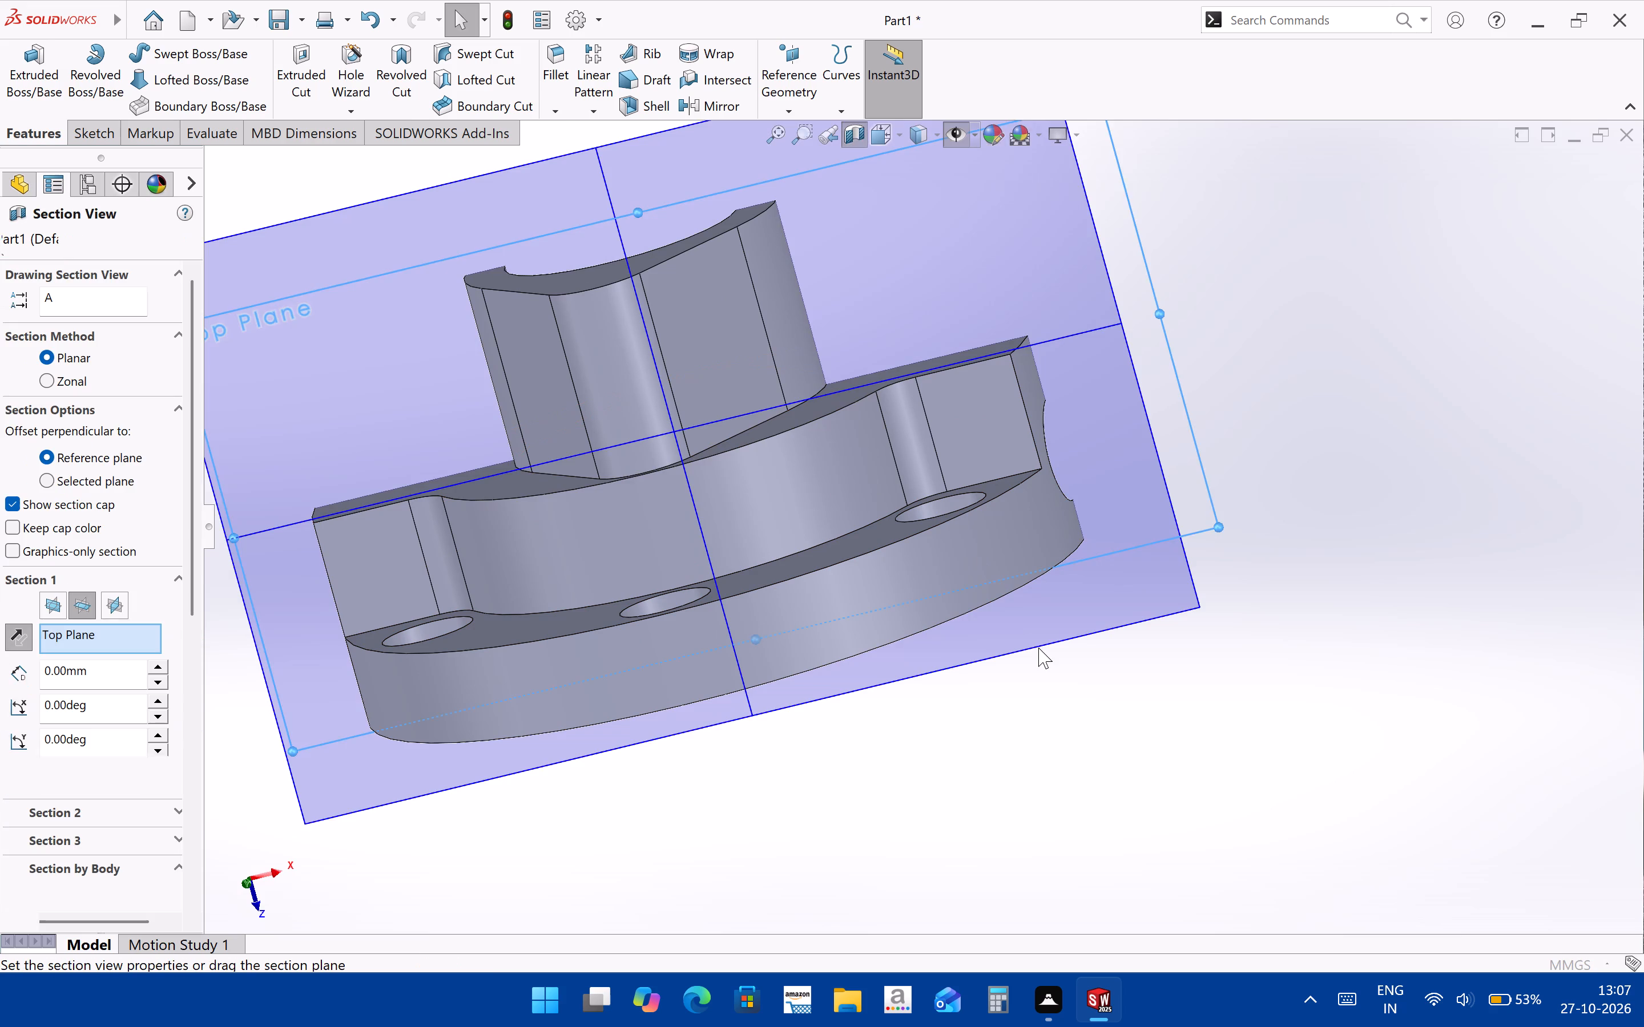
middle_drag(1016, 555, 627, 649)
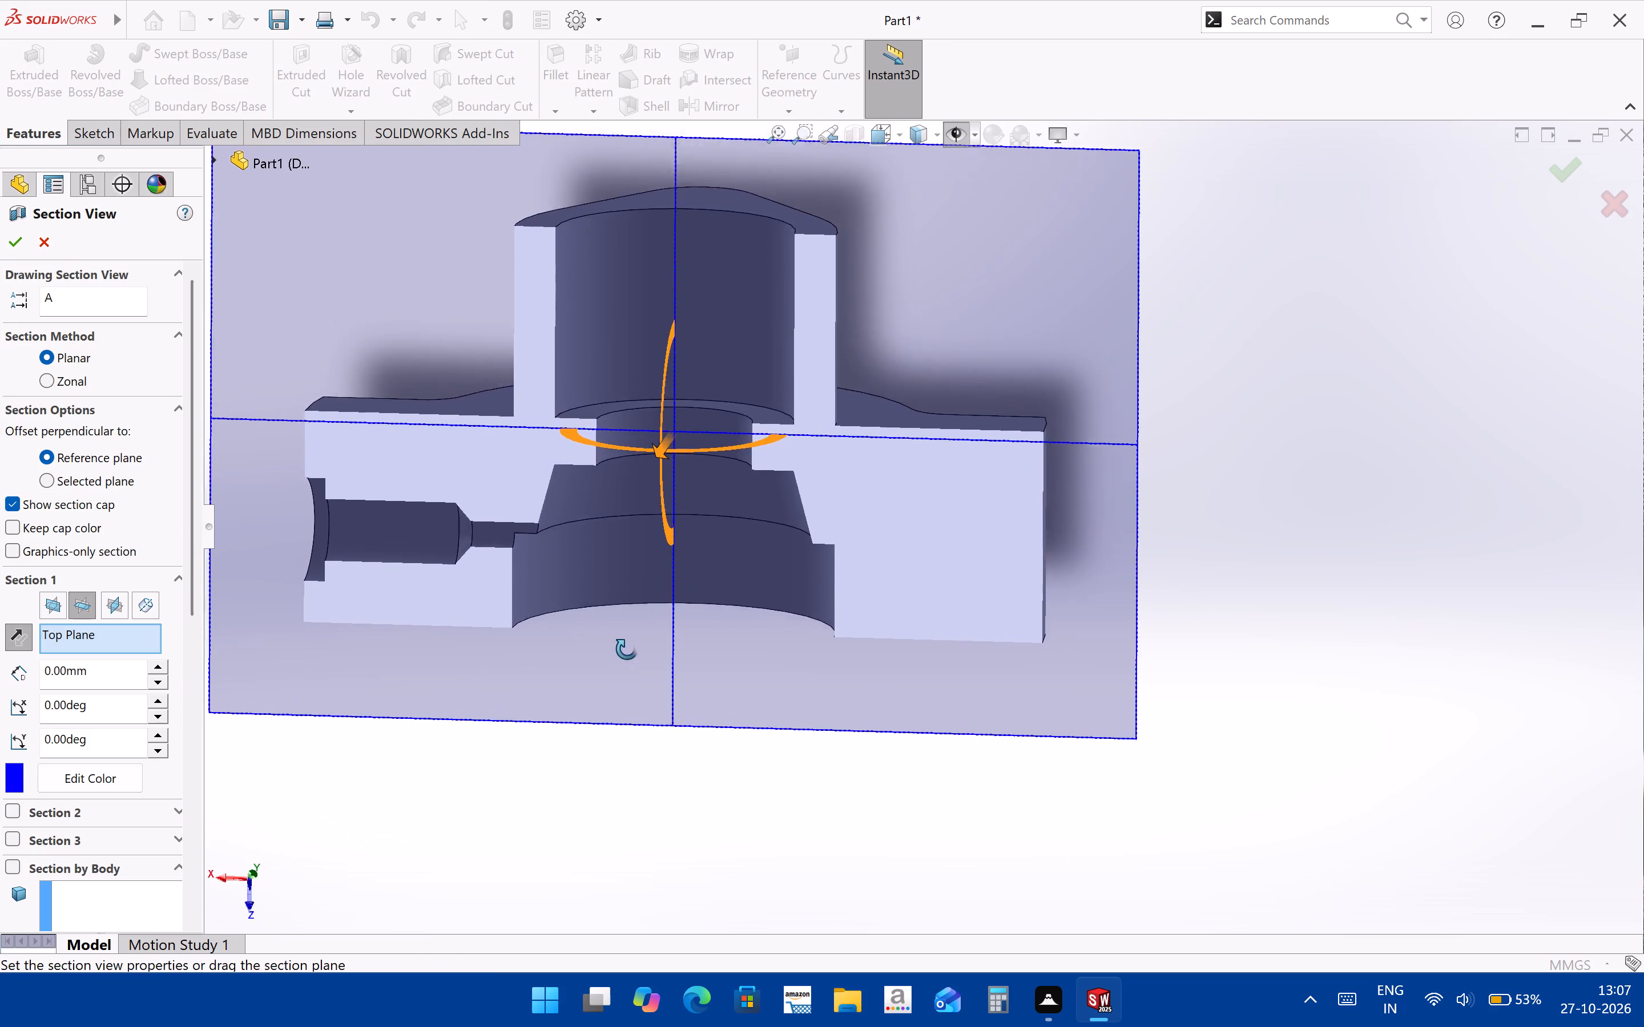
middle_drag(627, 649, 640, 636)
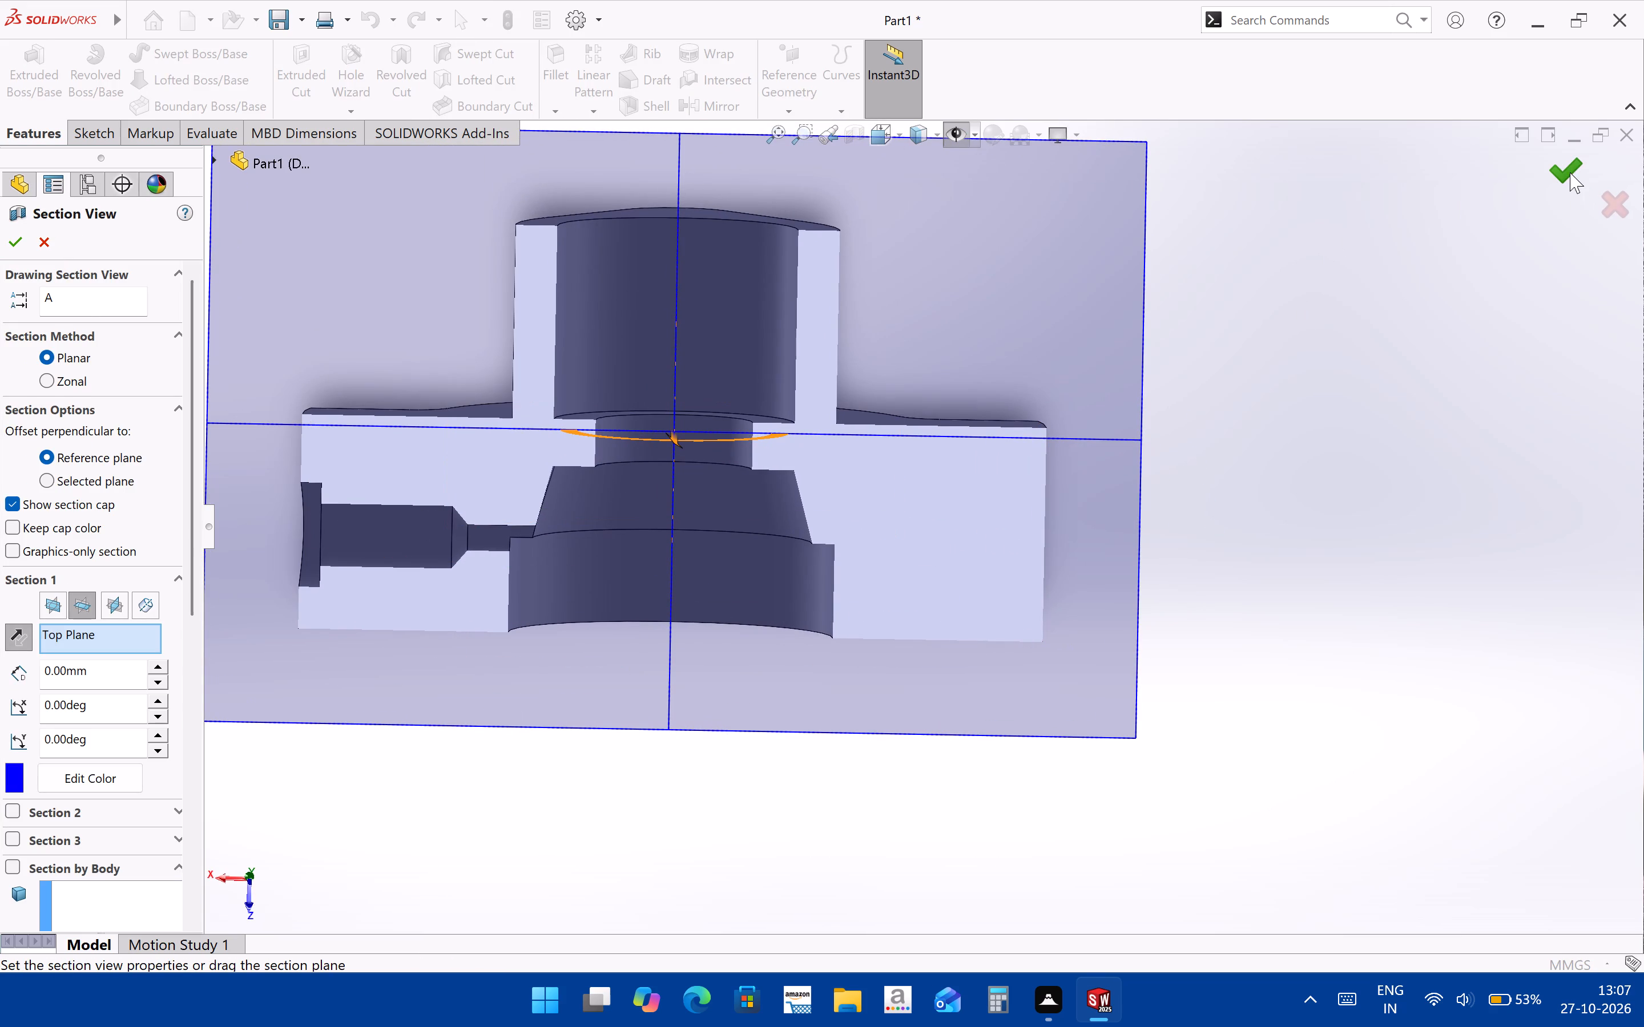
click(1570, 172)
Examine the side hole's stepped, tapered profile and its opening into the central bore, including square-on to the Top Plane.
scroll(461, 521, down, 4)
scroll(582, 614, down, 2)
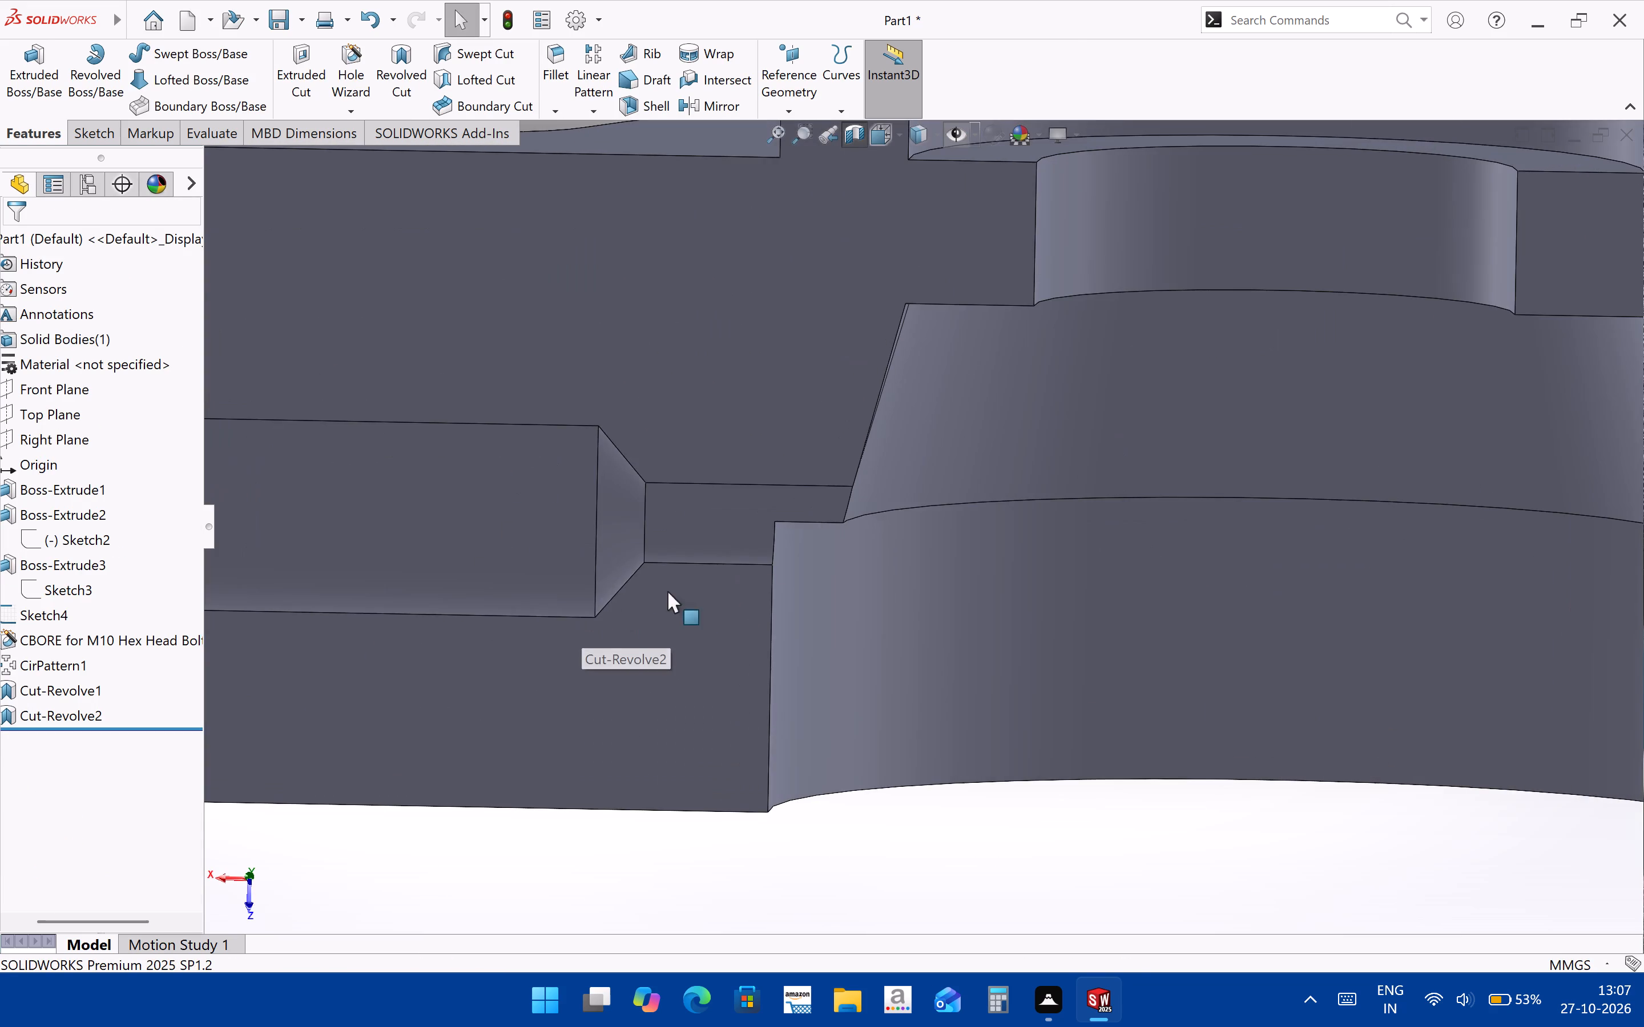
middle_drag(757, 569, 847, 592)
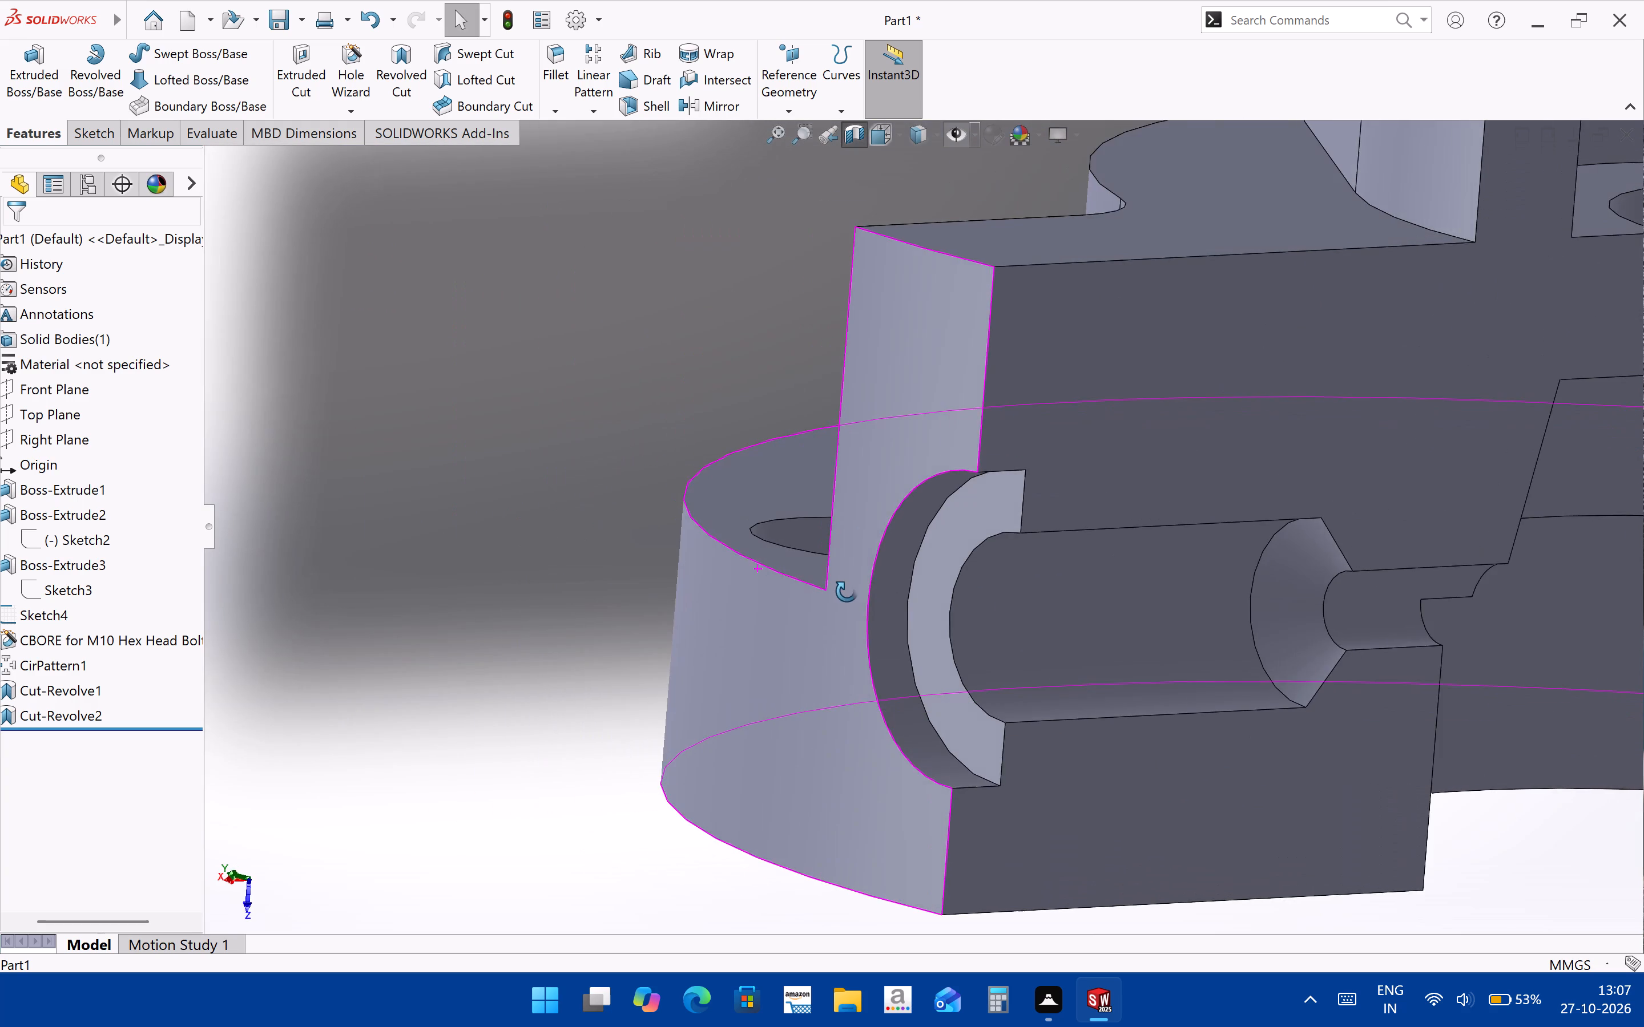
middle_drag(847, 592, 824, 607)
scroll(824, 607, up, 3)
middle_drag(1151, 637, 1070, 575)
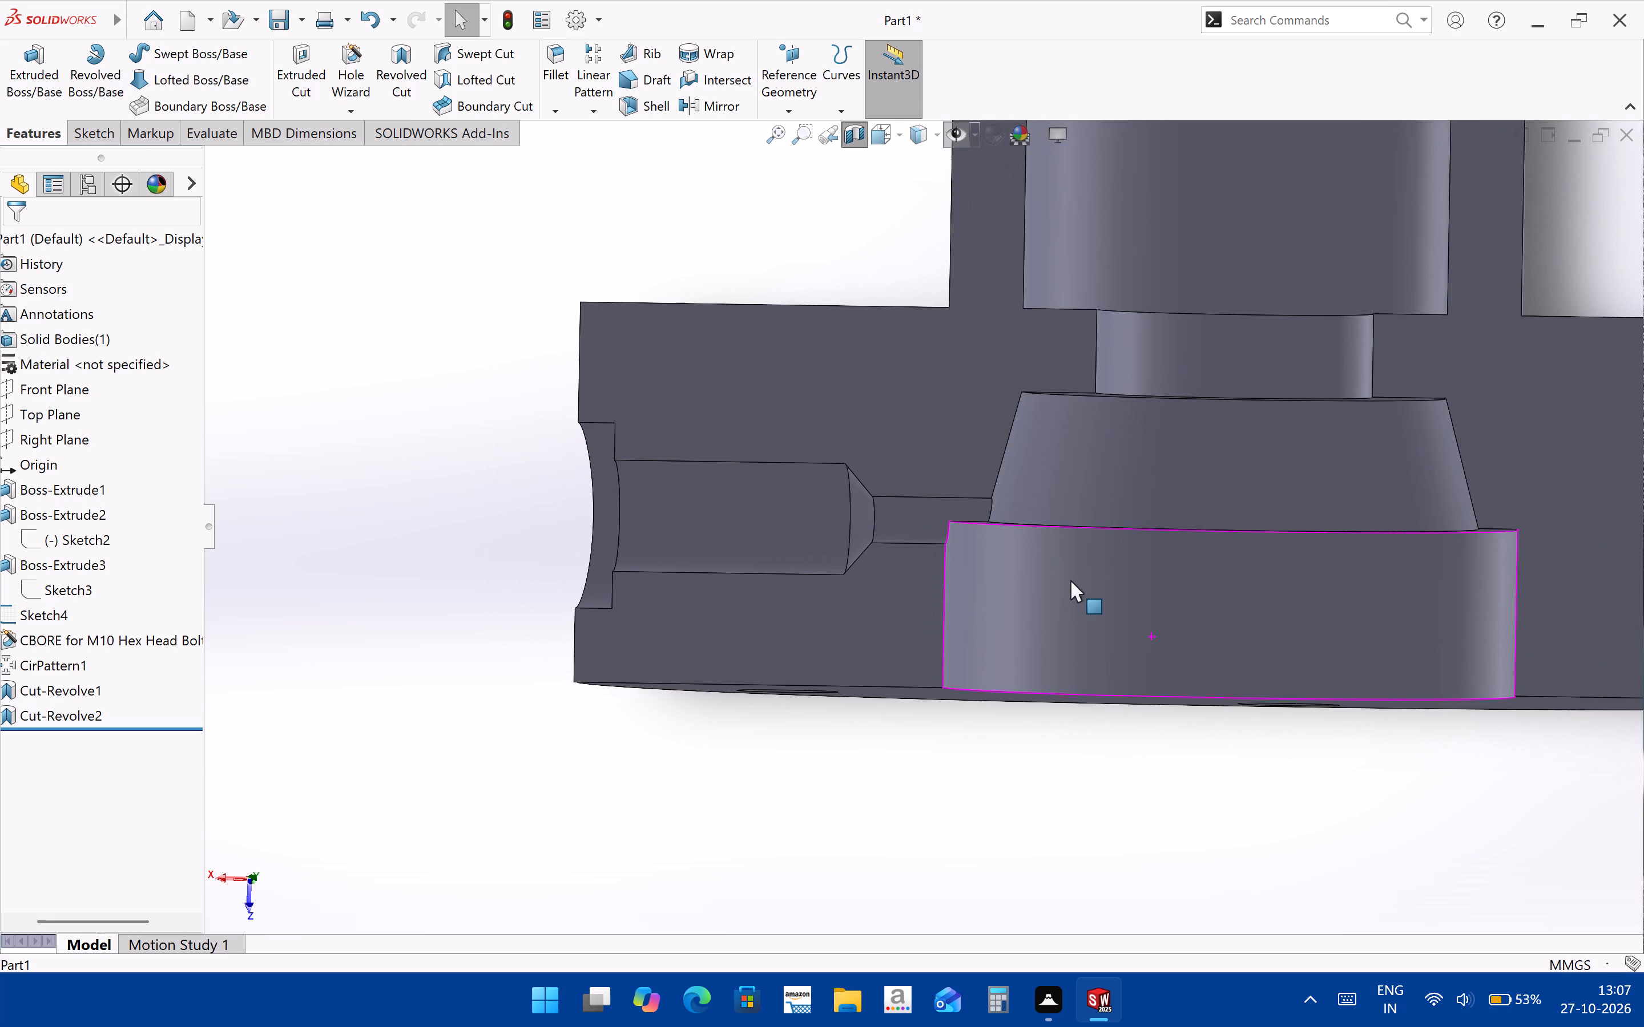
scroll(1047, 572, up, 2)
scroll(1093, 667, up, 4)
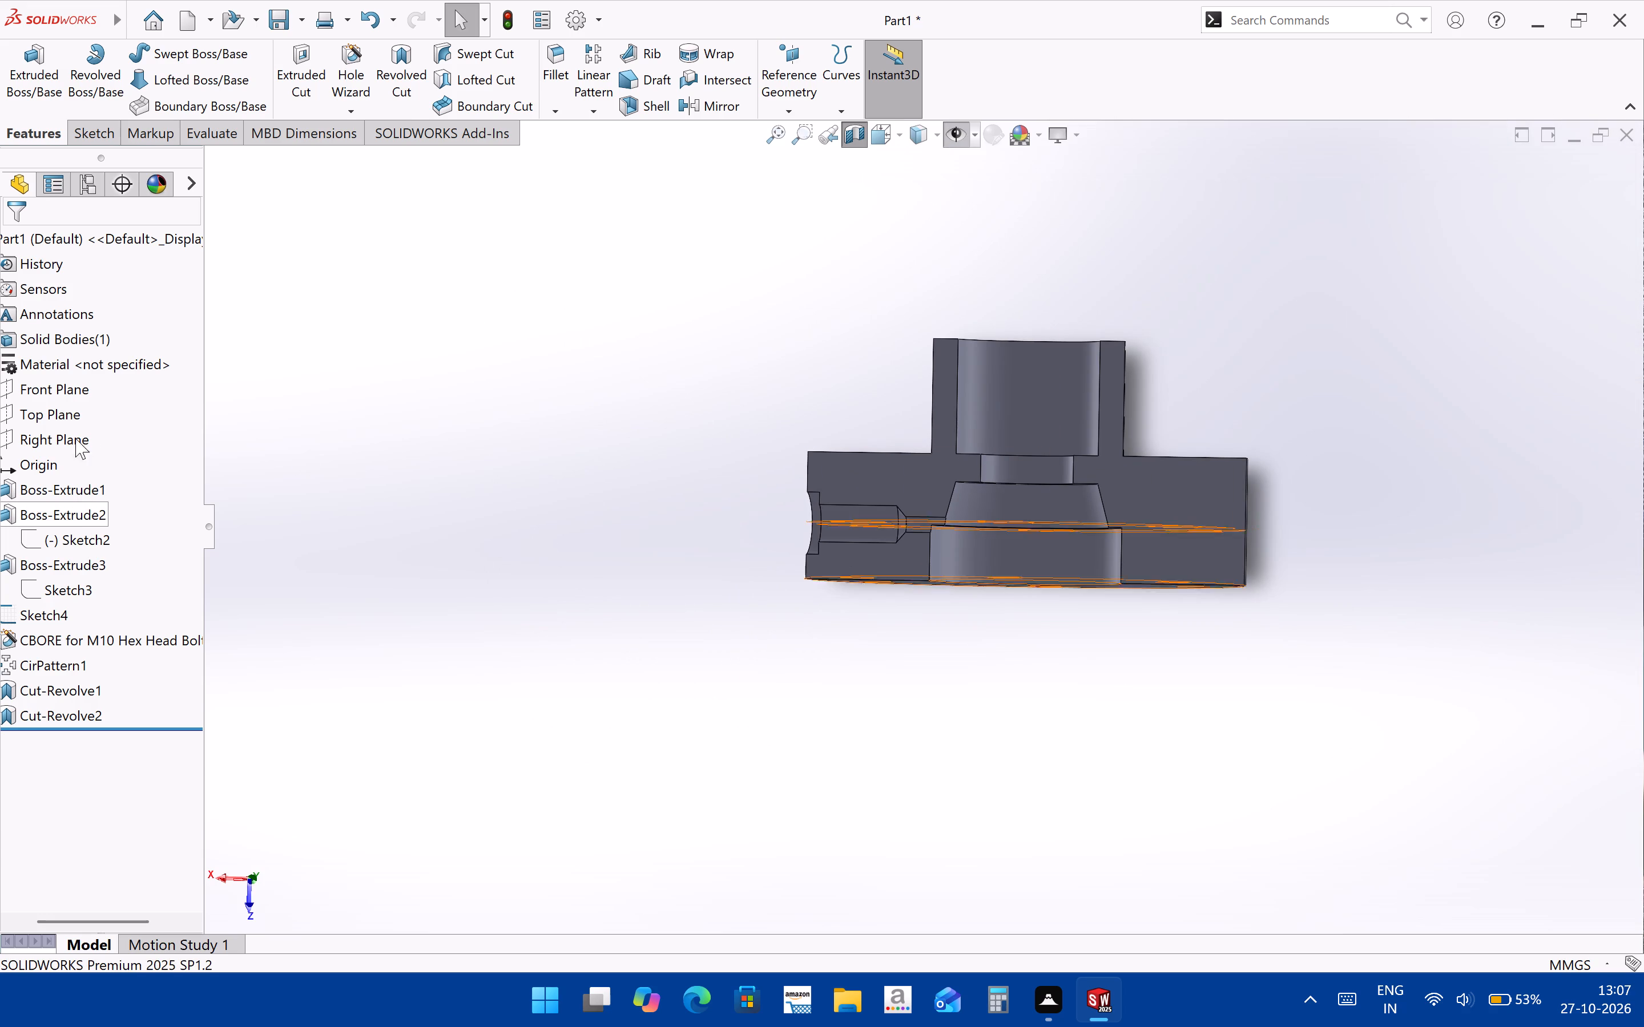
click(75, 399)
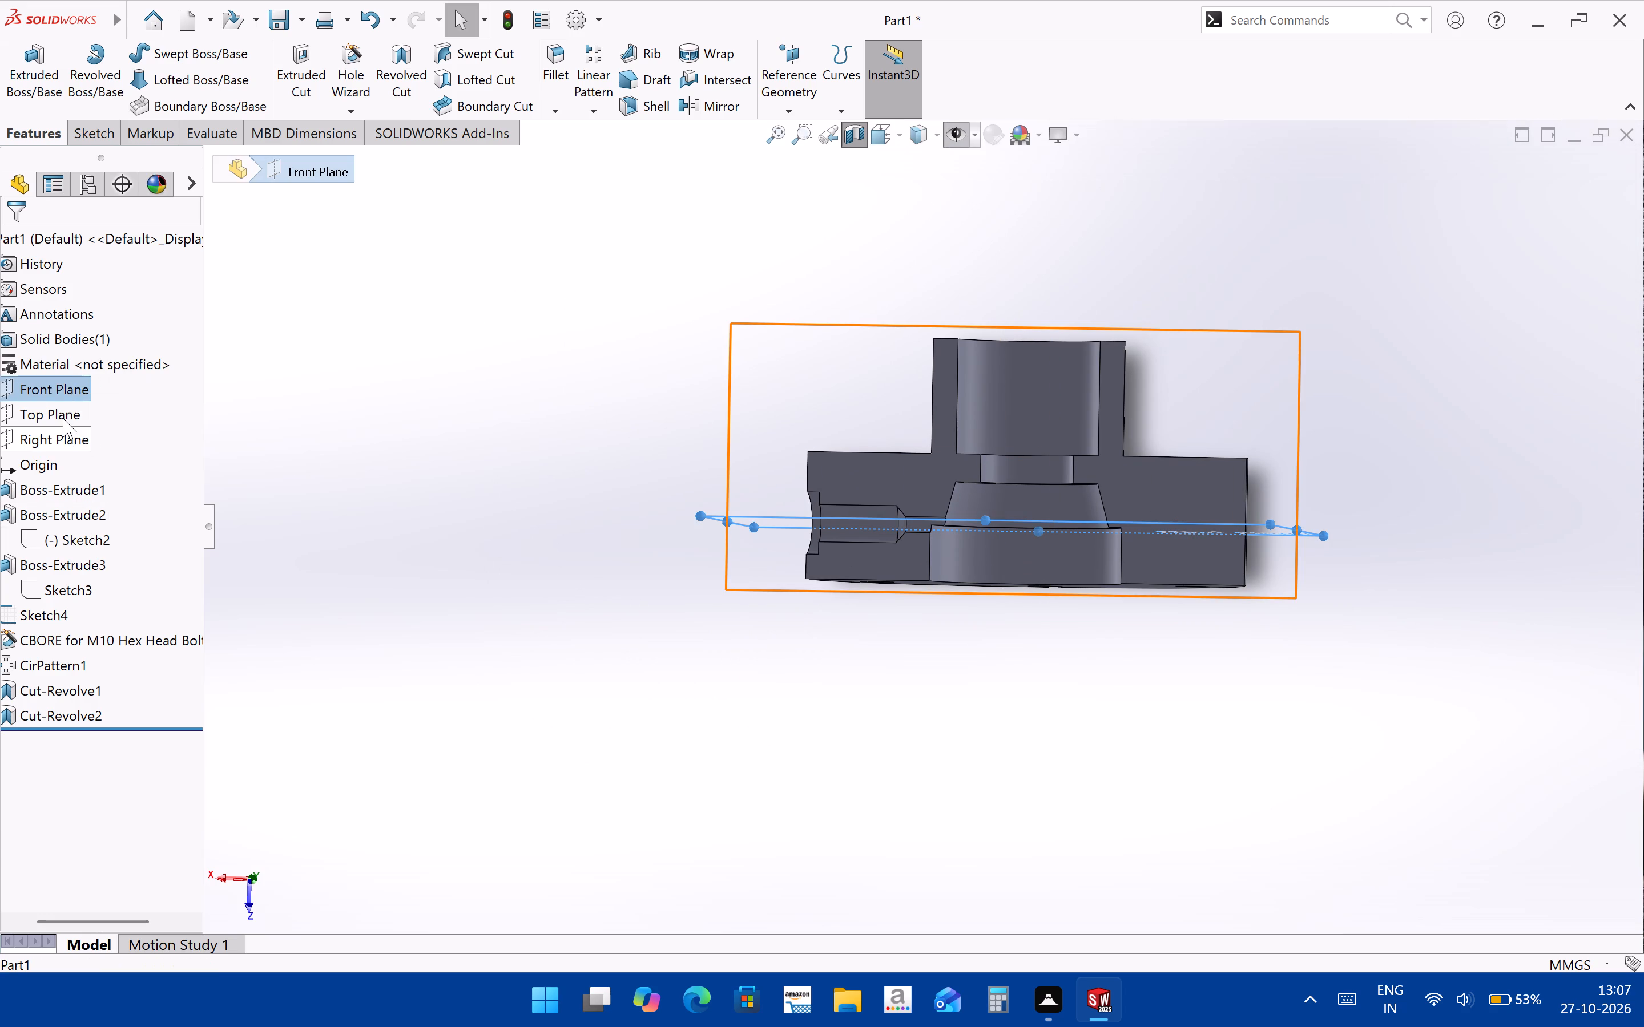
click(63, 418)
key(ctrl+8)
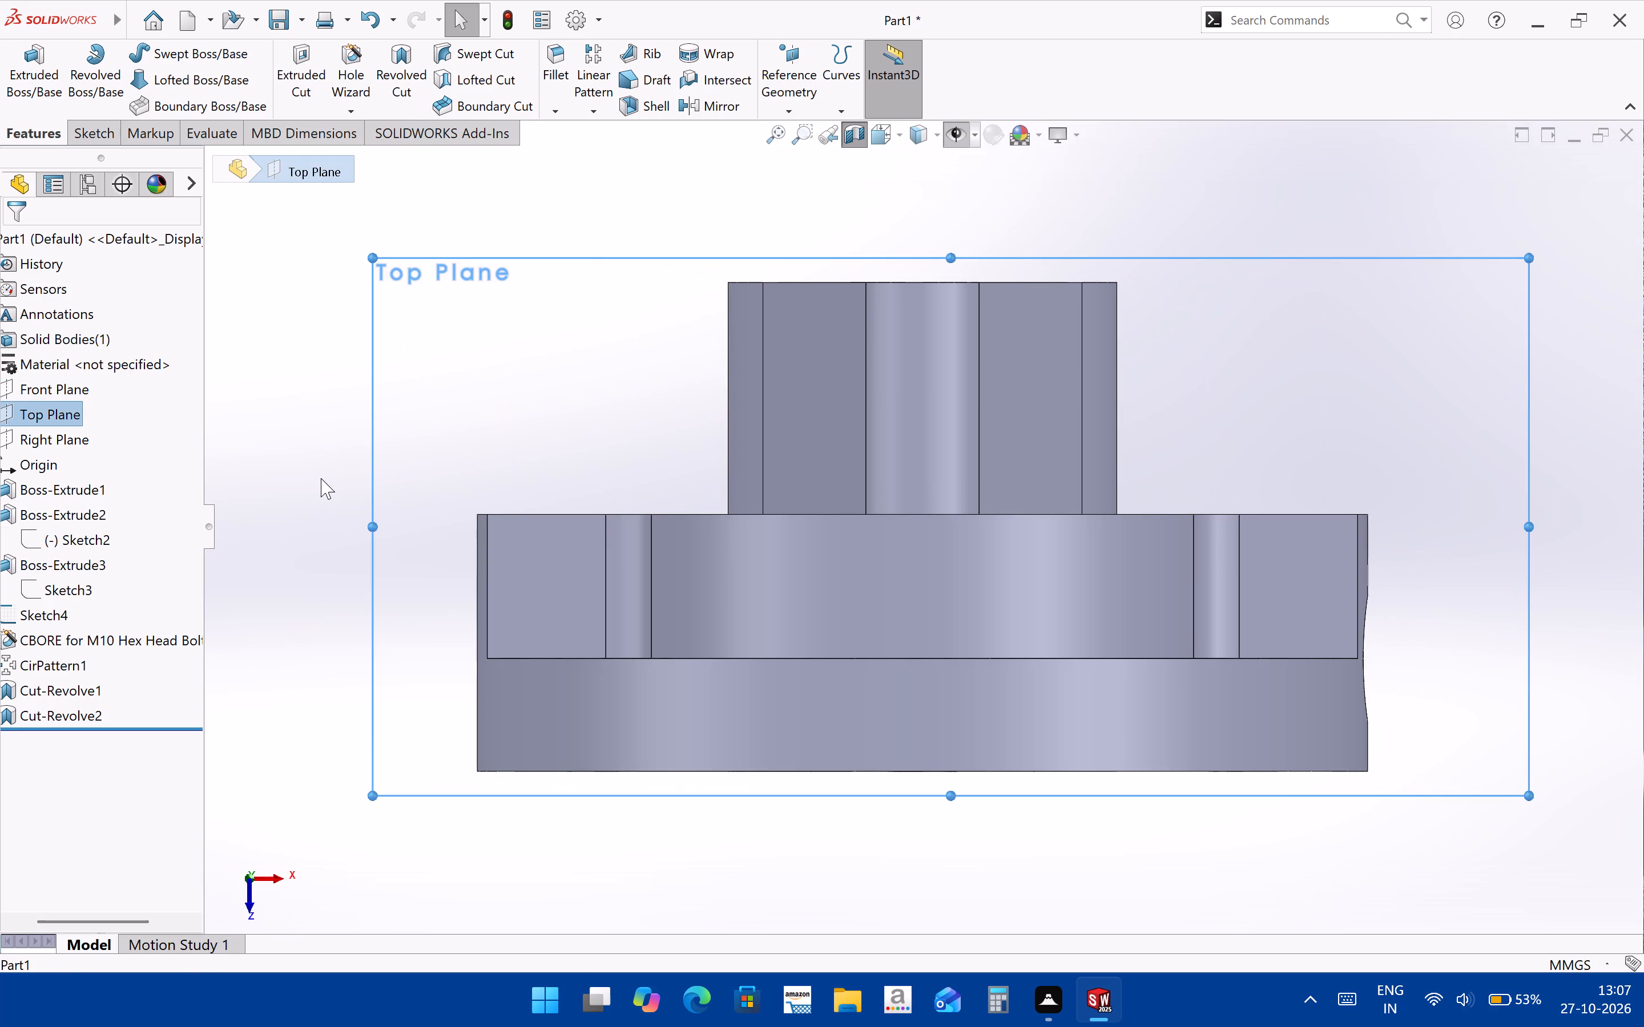
key(ctrl+8)
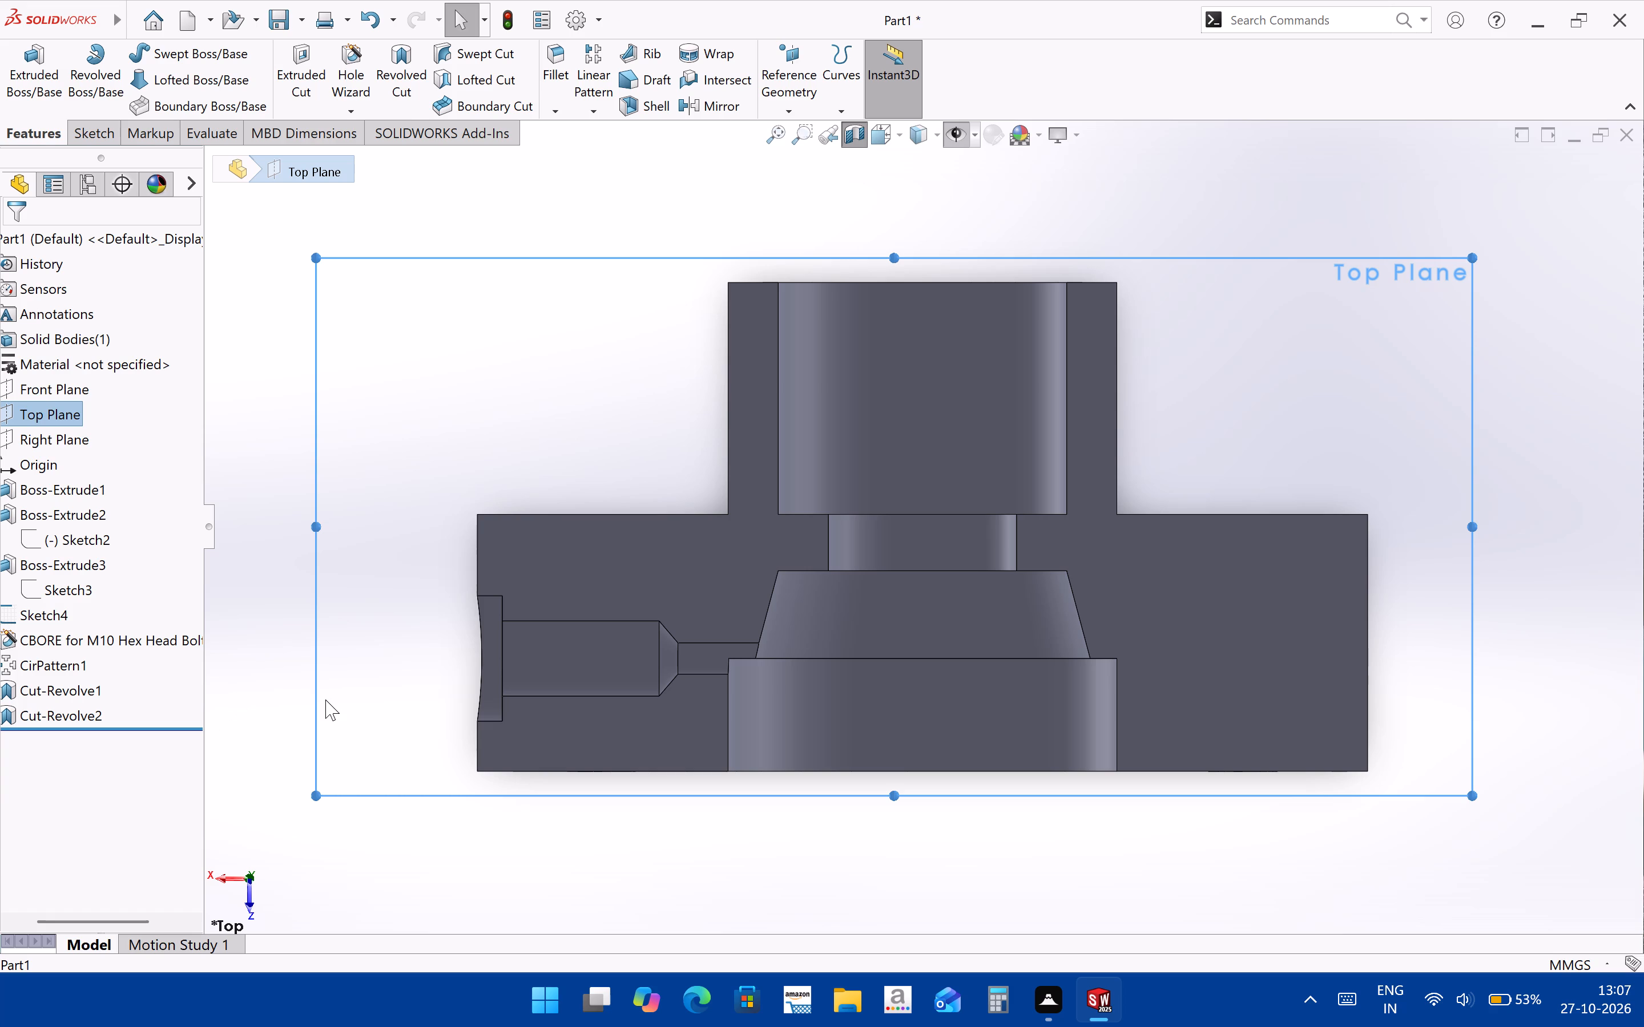
scroll(321, 686, up, 3)
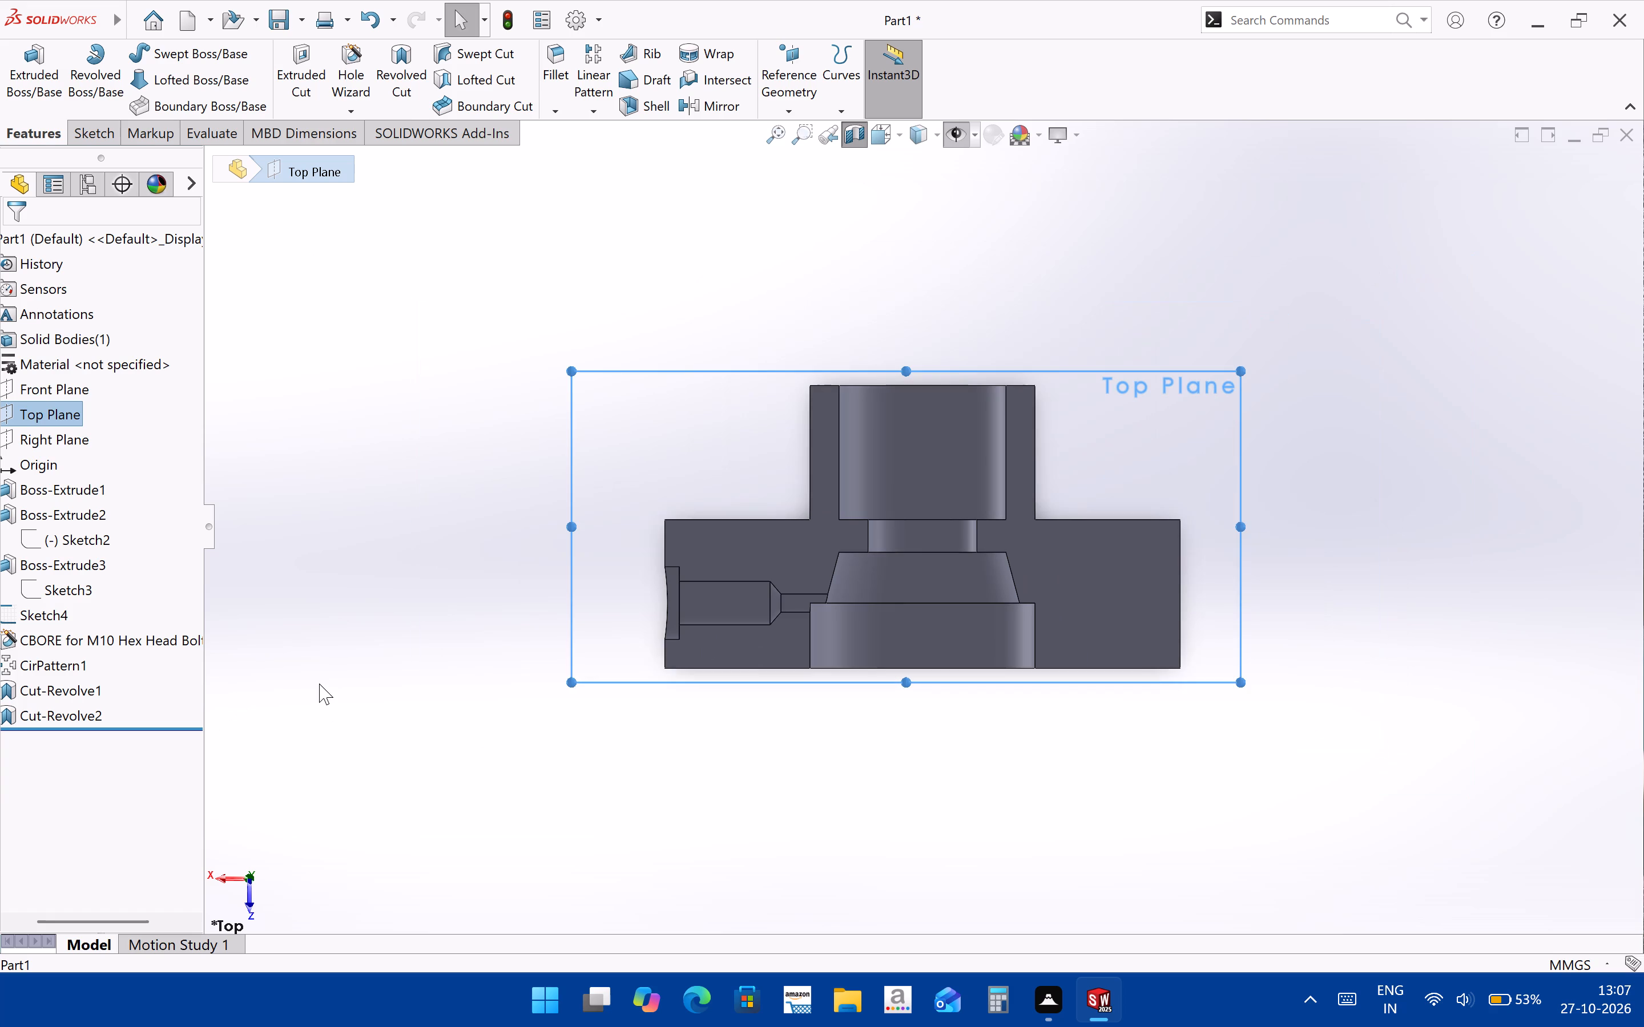
click(623, 754)
middle_drag(810, 696, 797, 713)
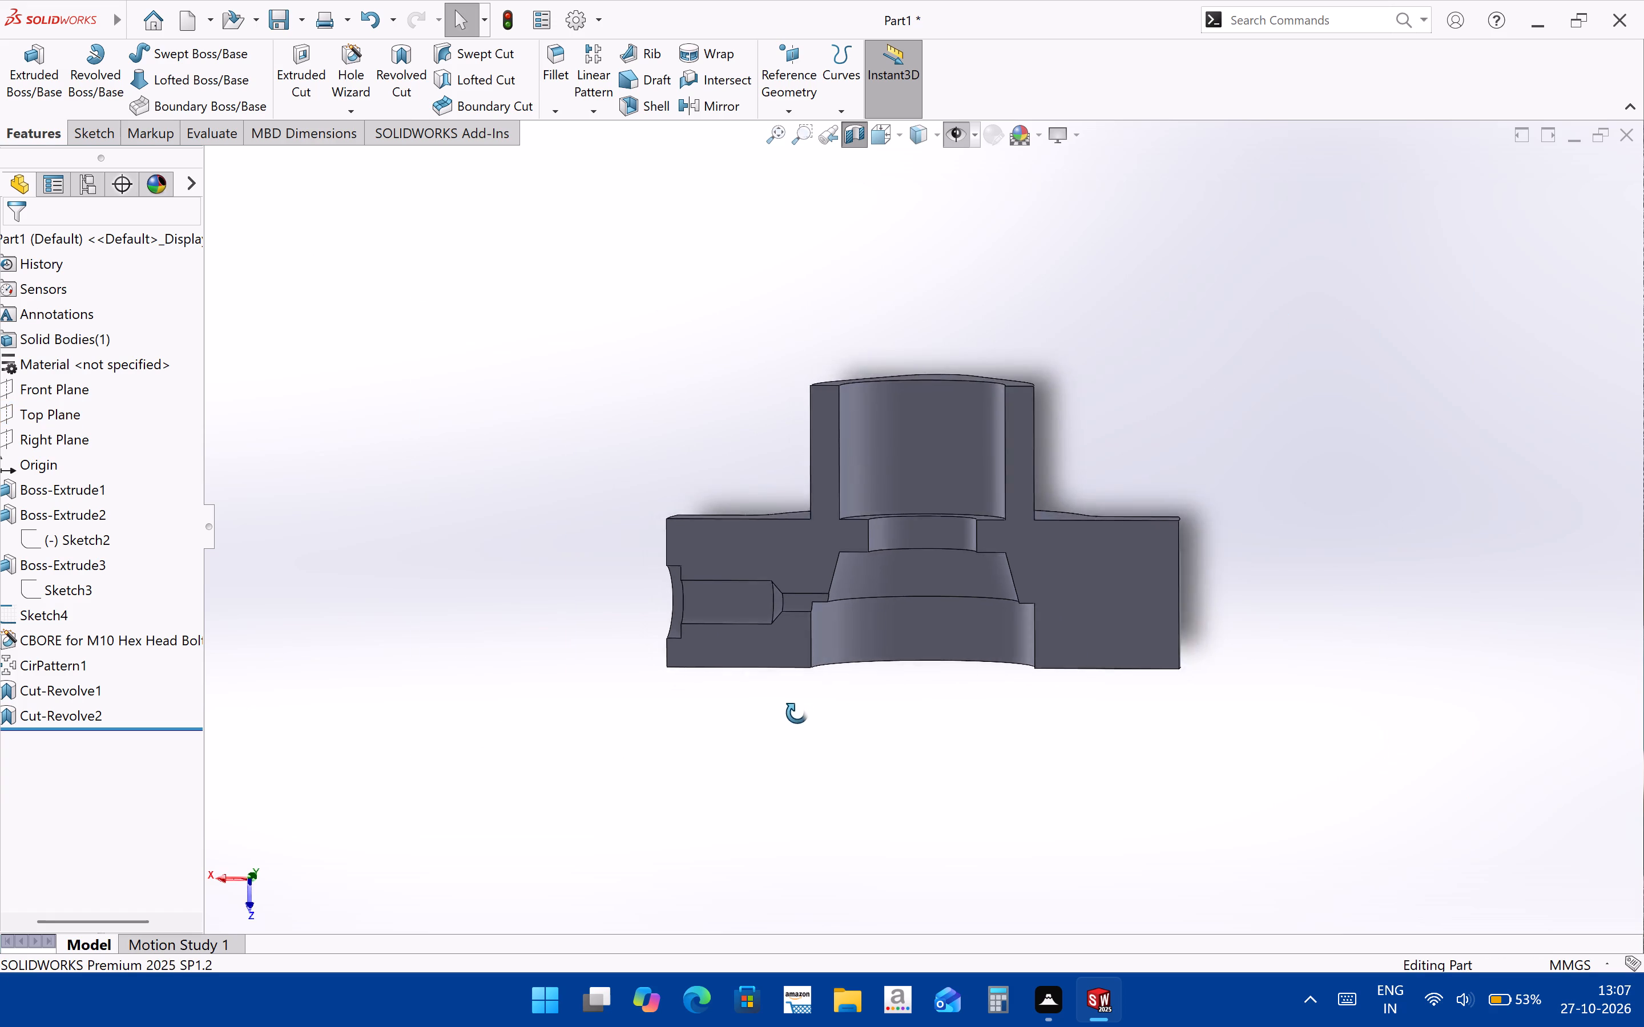
middle_drag(797, 713, 829, 698)
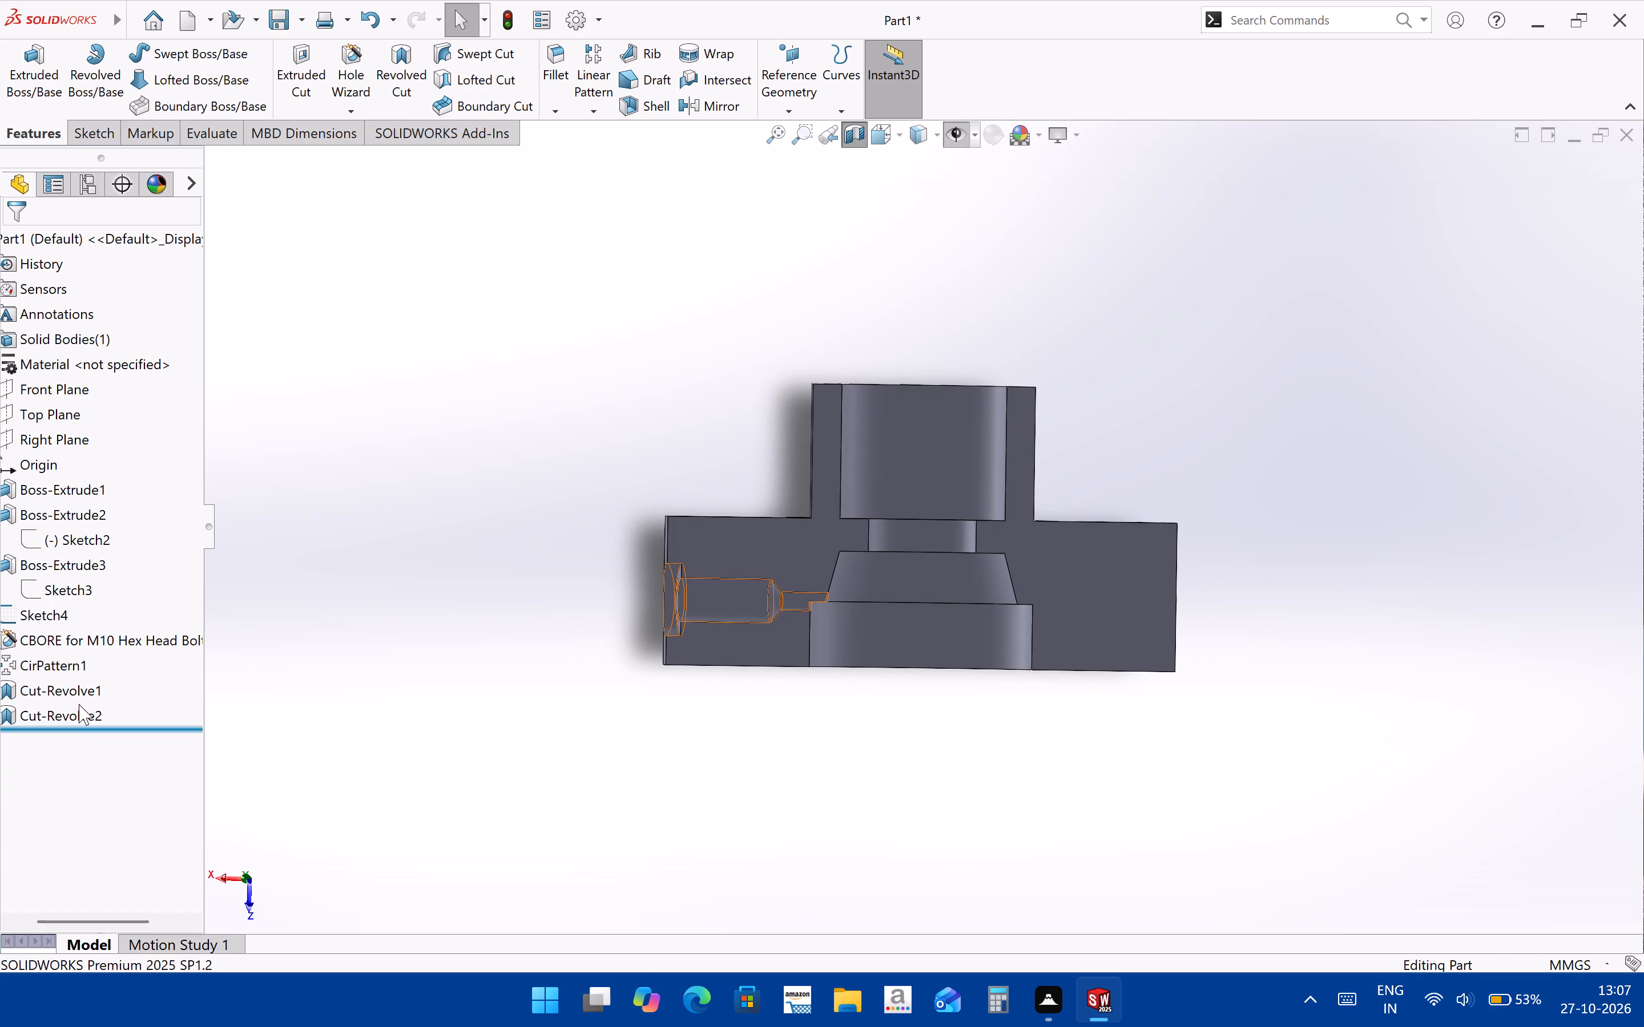
Inspect the central bore's and the side hole's revolved cuts against the sectioned part.
click(79, 704)
click(70, 694)
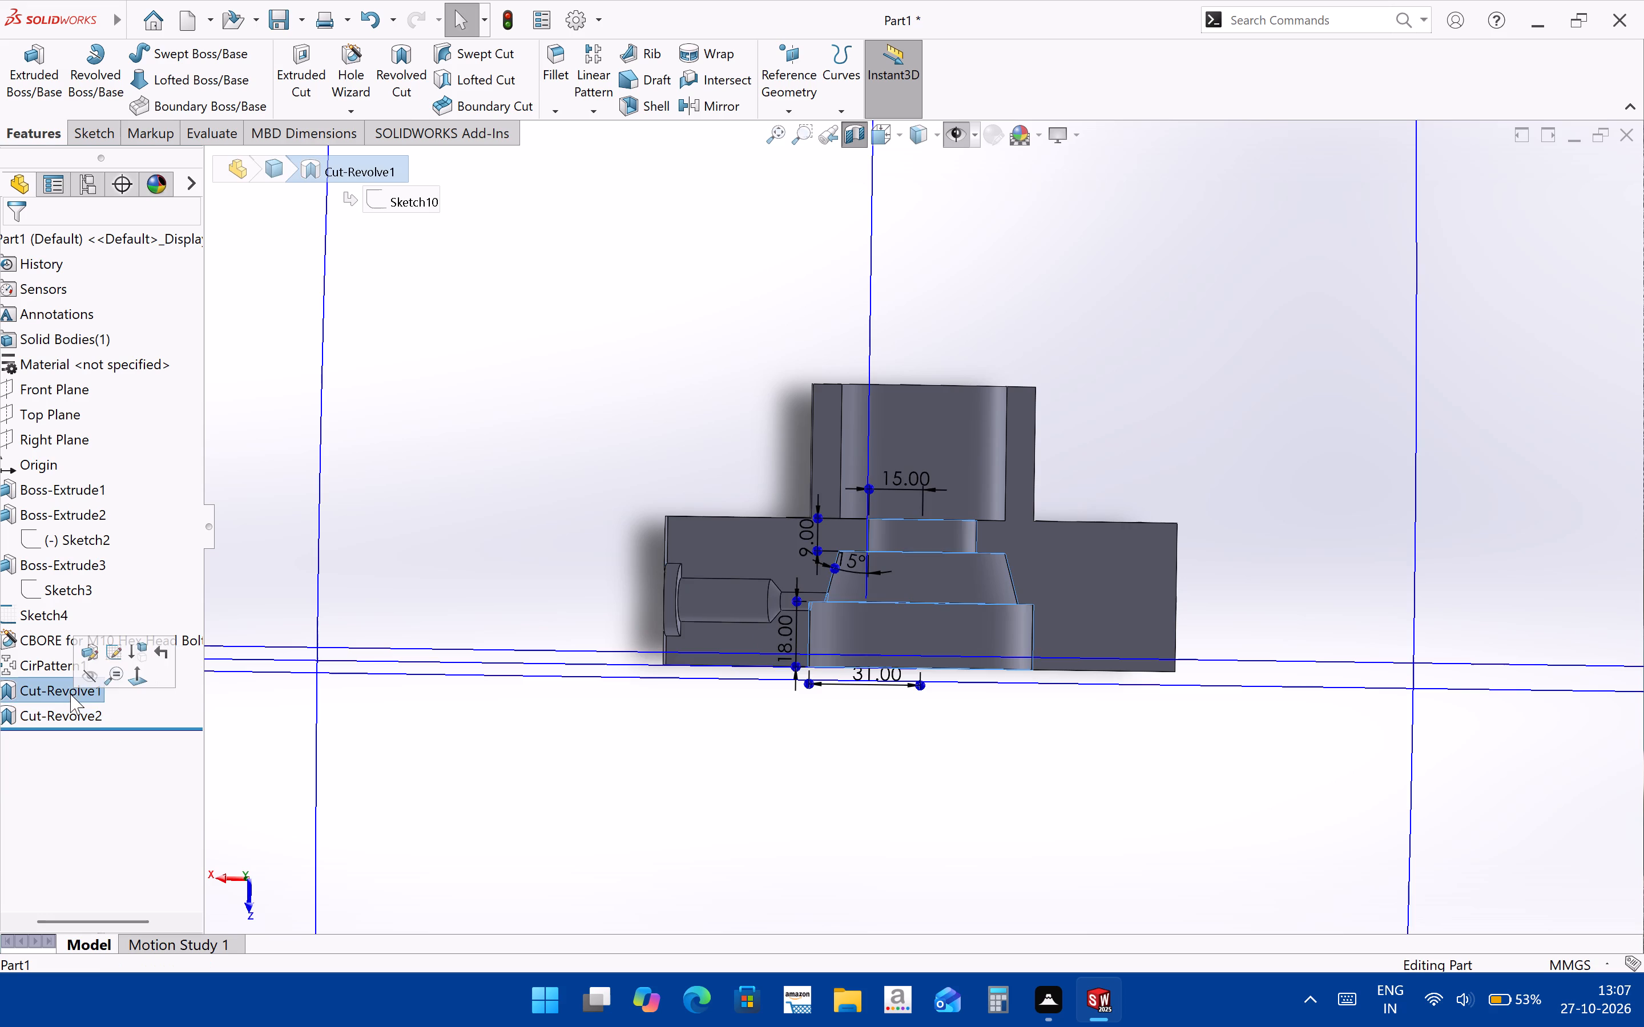
click(105, 771)
click(82, 706)
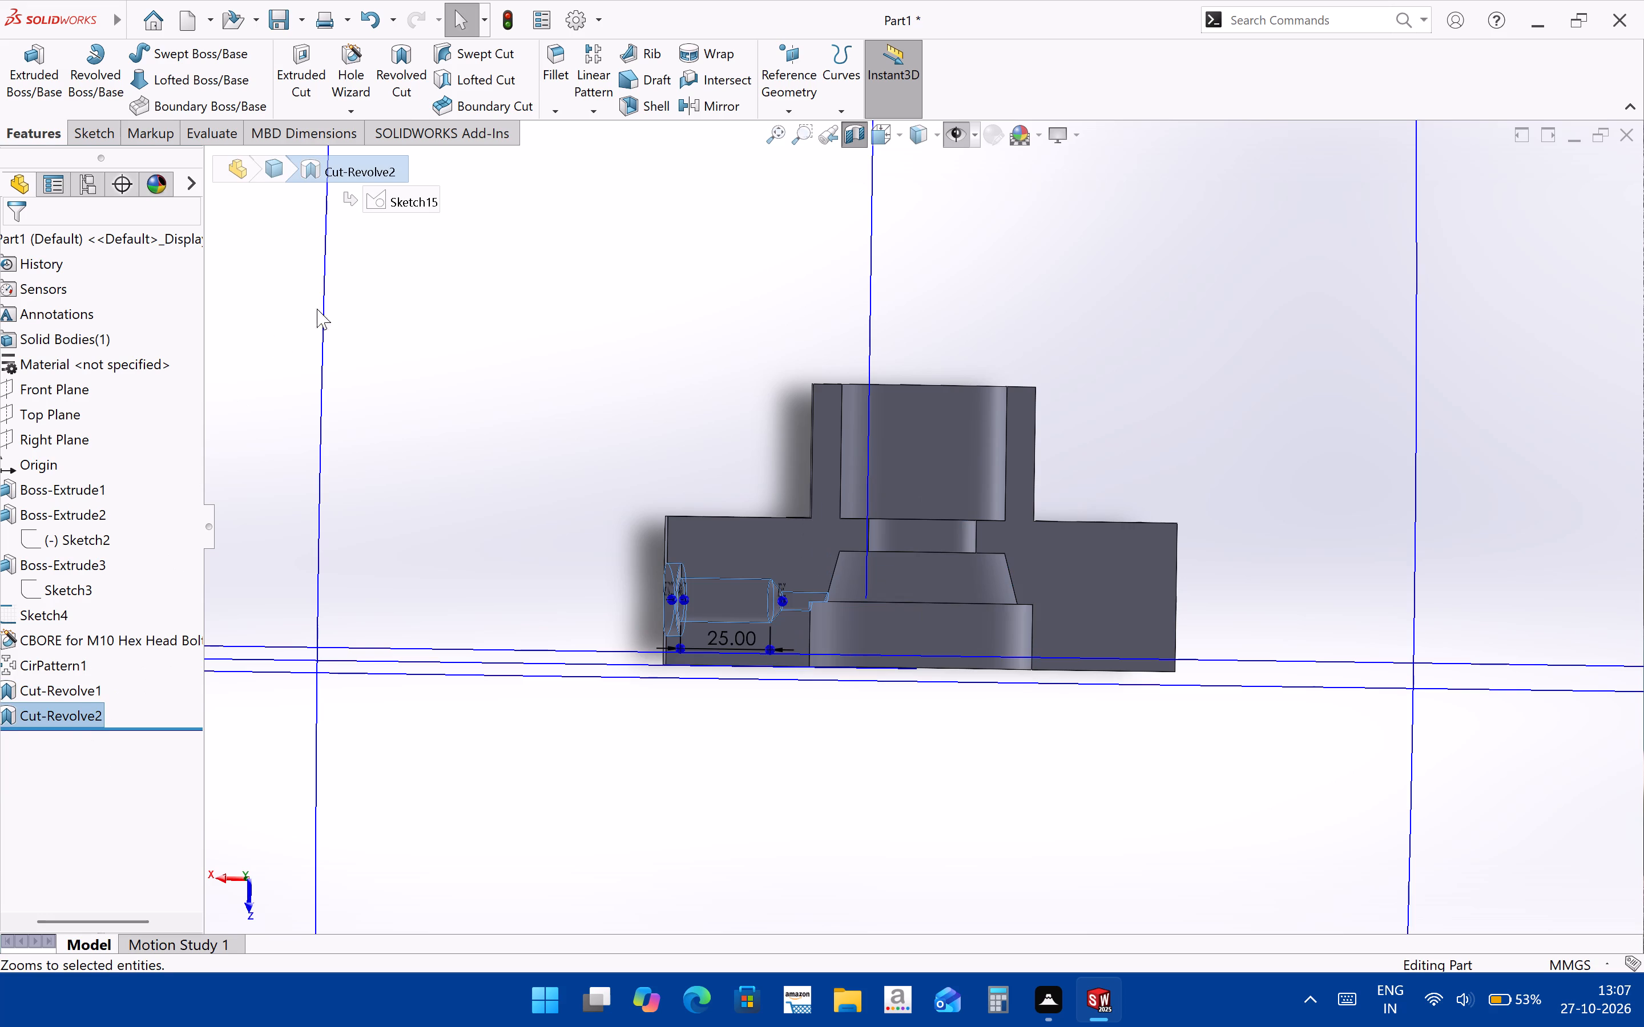
scroll(797, 626, up, 3)
scroll(1127, 622, up, 3)
click(1484, 672)
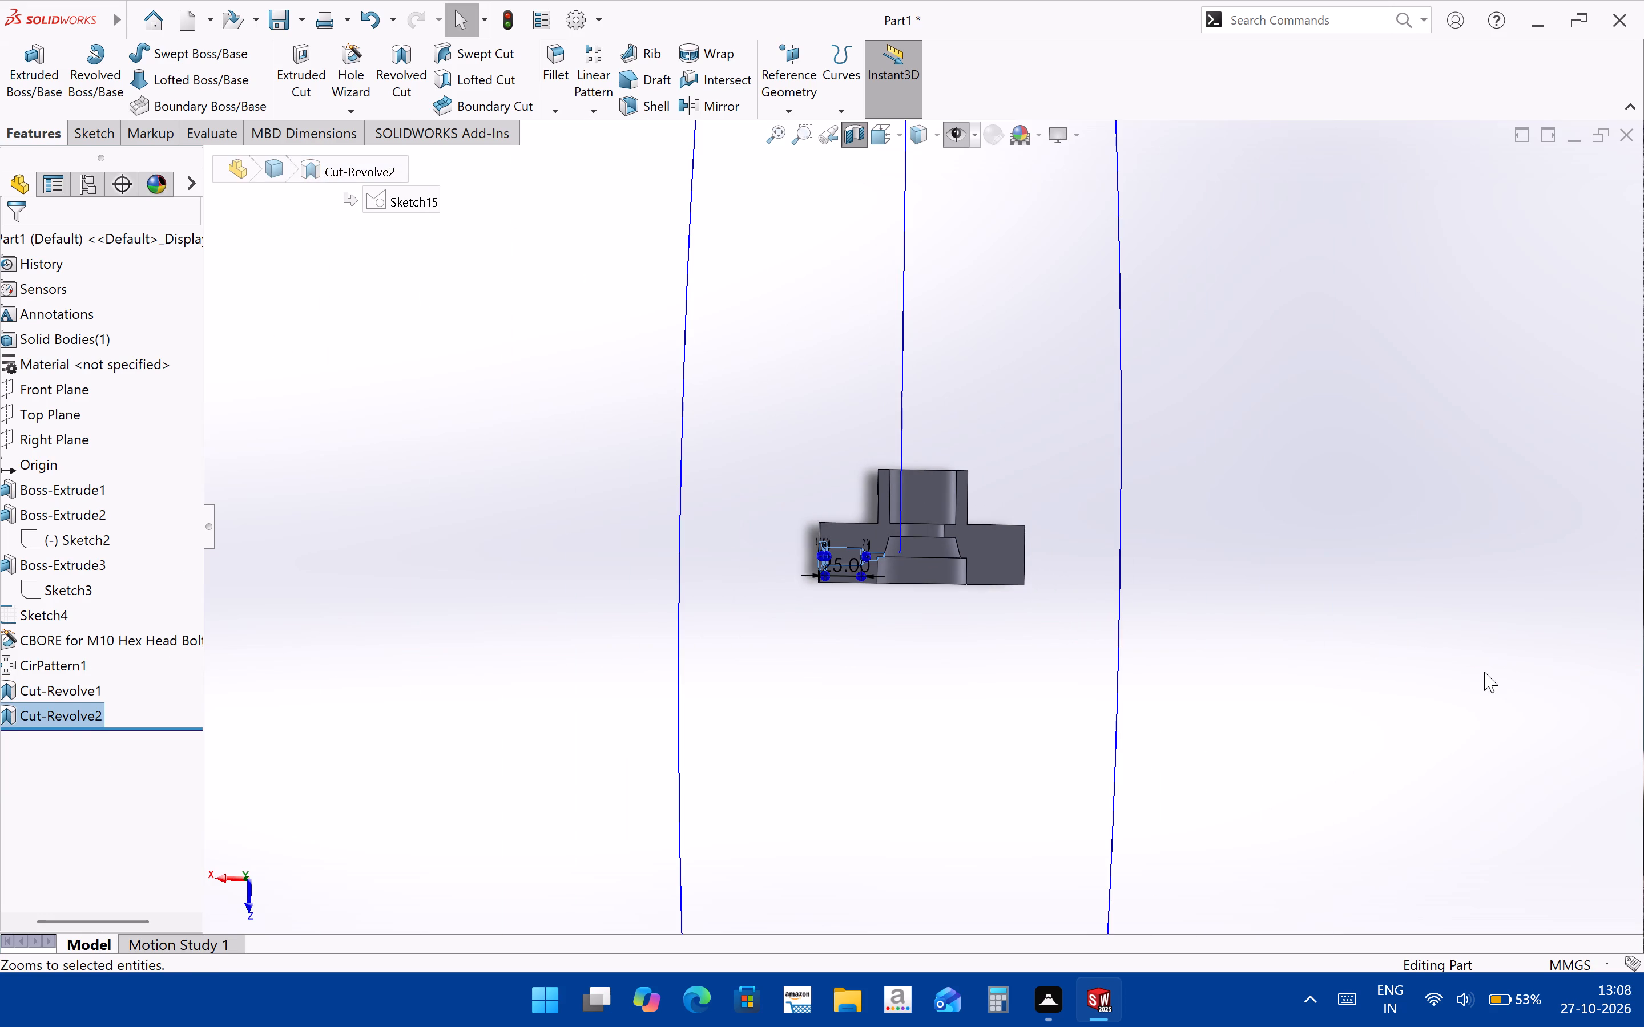
scroll(1031, 624, up, 7)
scroll(937, 521, down, 10)
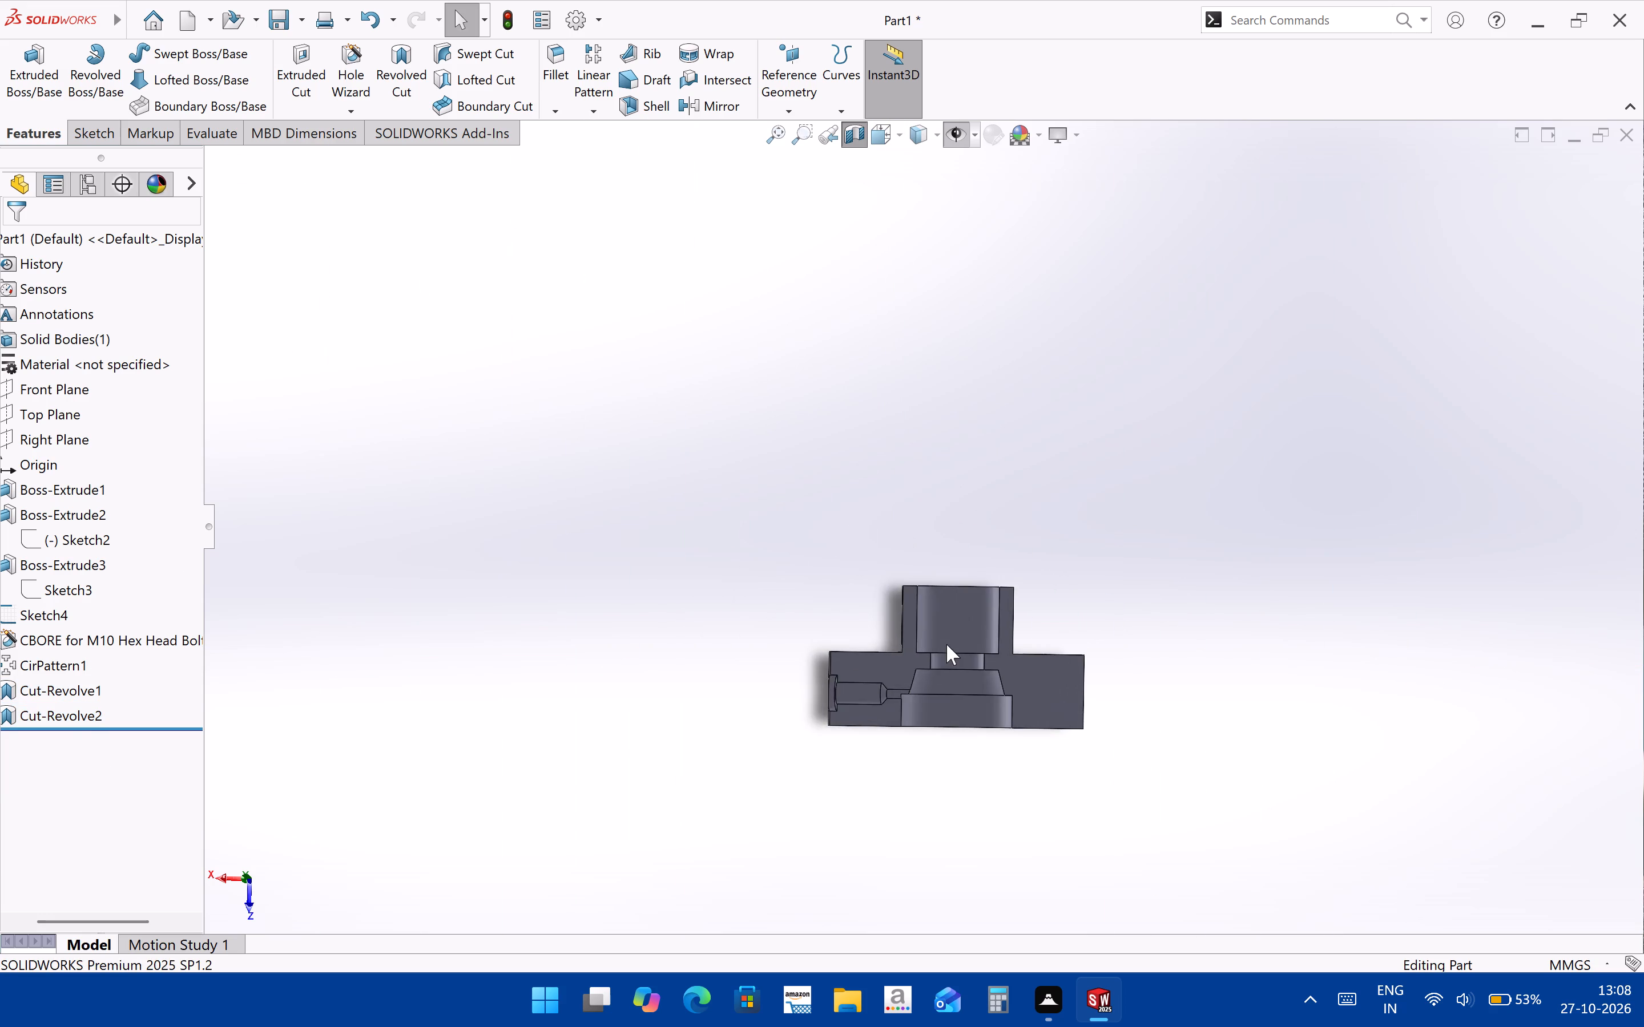
scroll(946, 644, down, 3)
scroll(975, 702, down, 1)
scroll(830, 547, up, 3)
scroll(916, 681, down, 3)
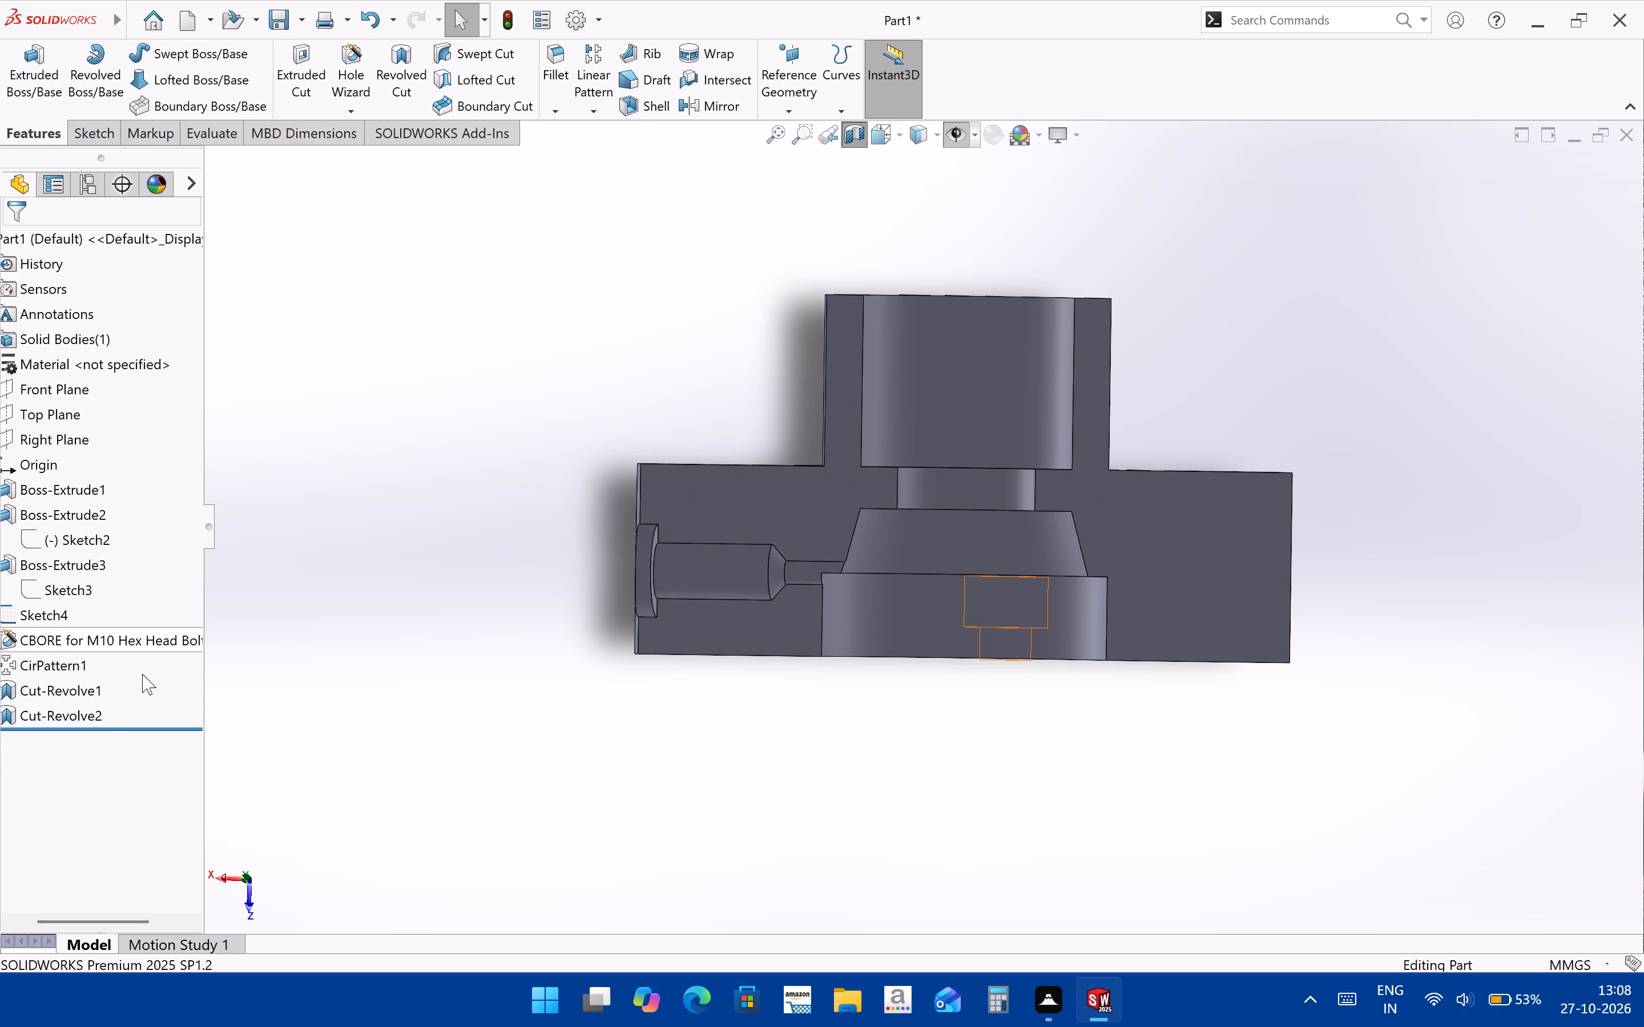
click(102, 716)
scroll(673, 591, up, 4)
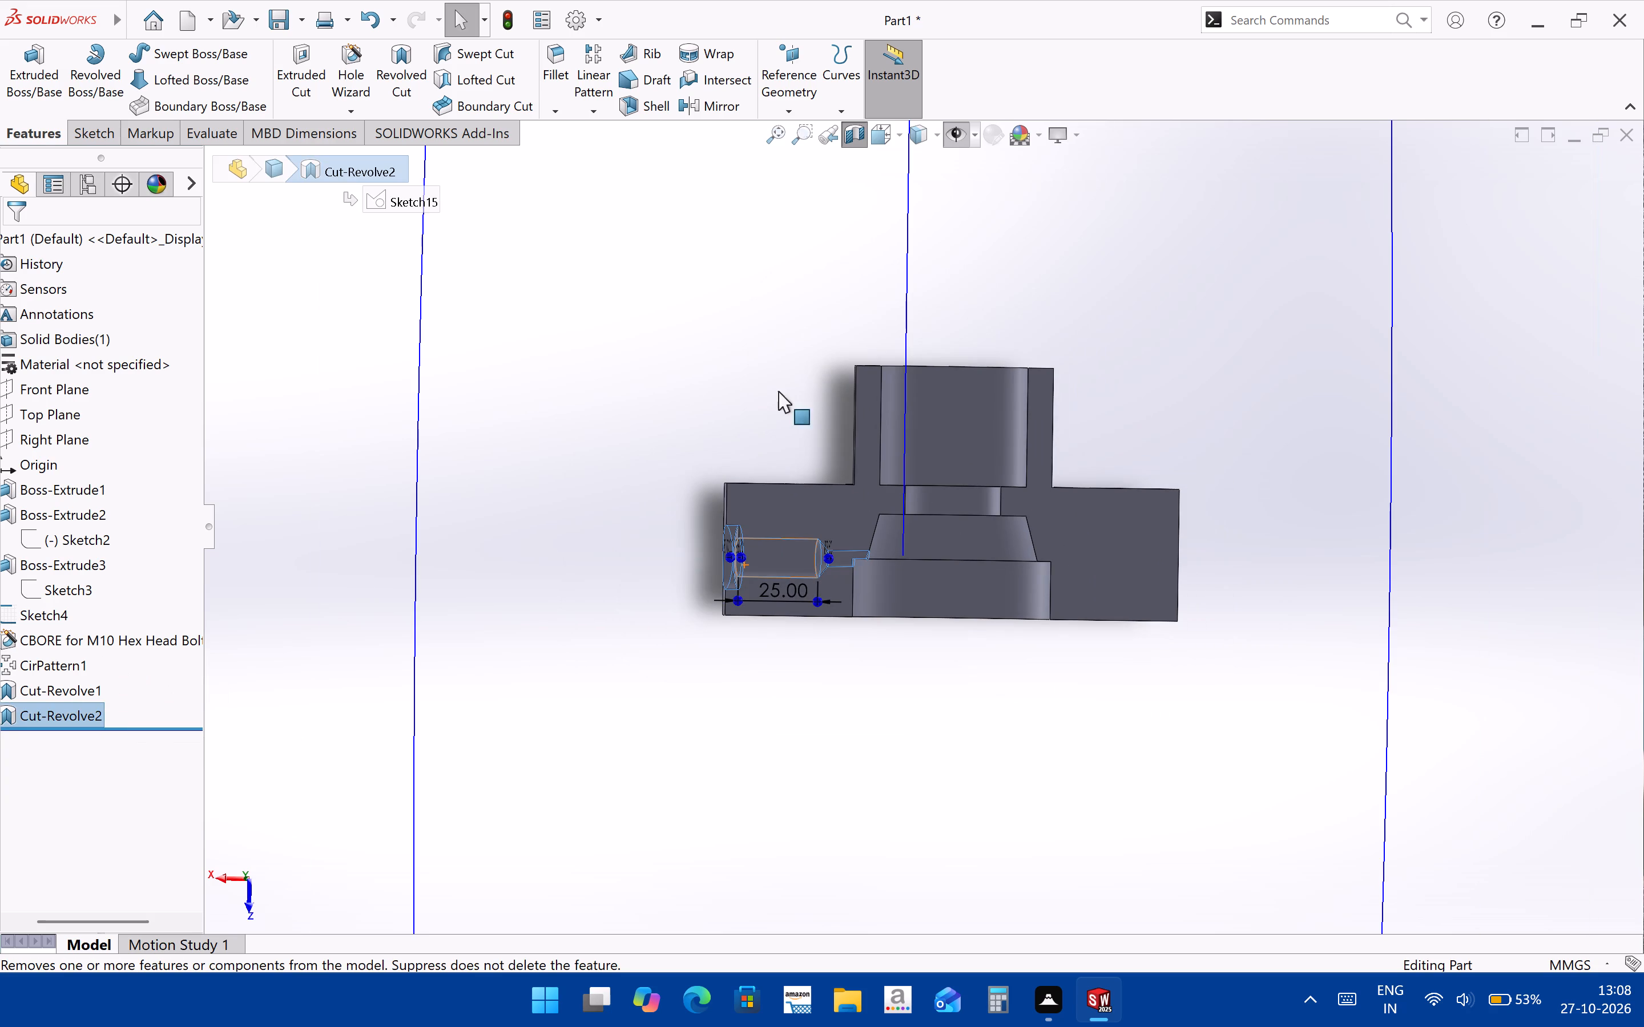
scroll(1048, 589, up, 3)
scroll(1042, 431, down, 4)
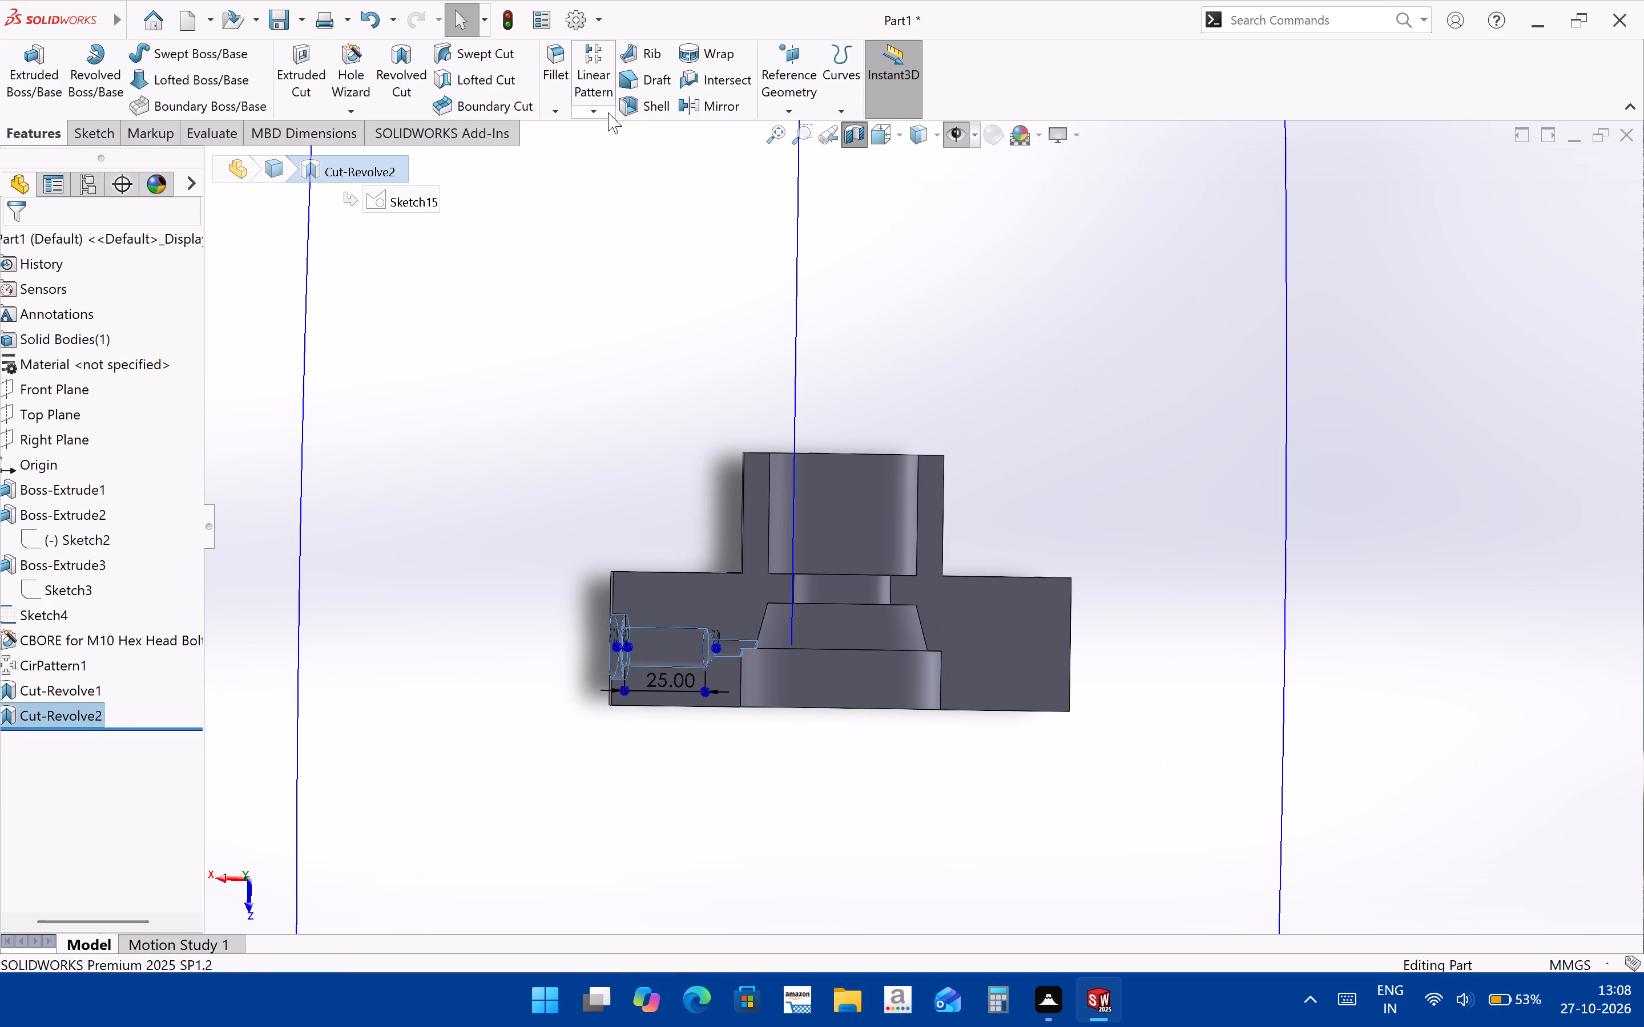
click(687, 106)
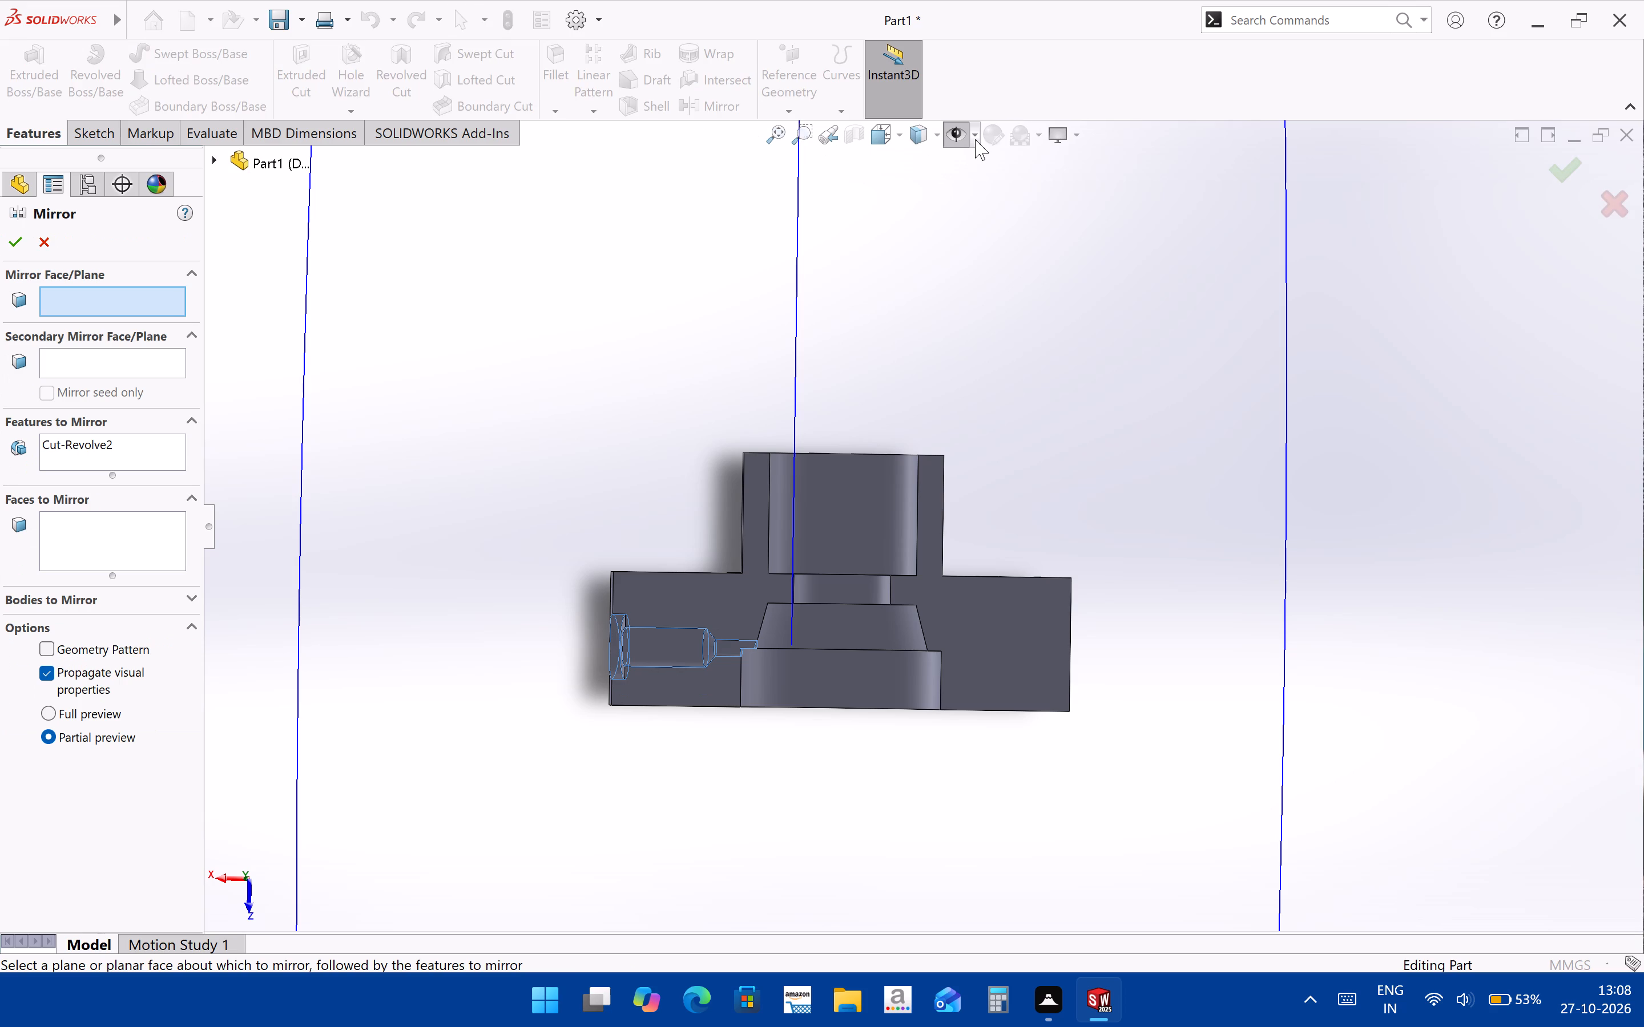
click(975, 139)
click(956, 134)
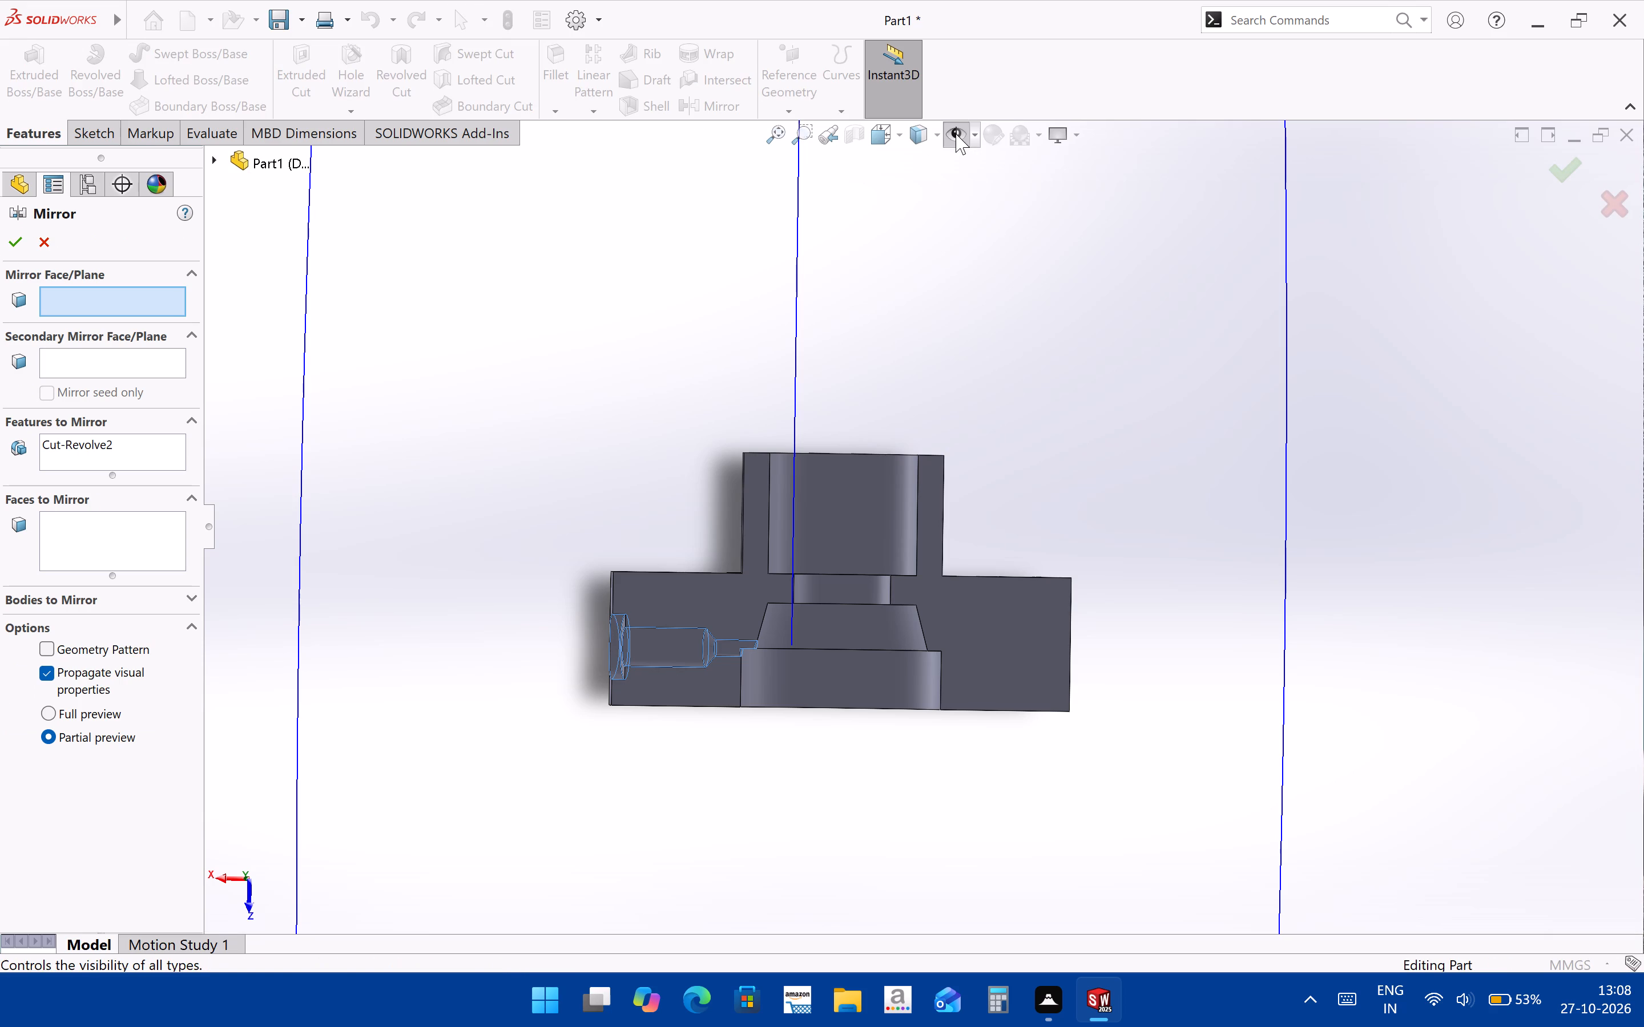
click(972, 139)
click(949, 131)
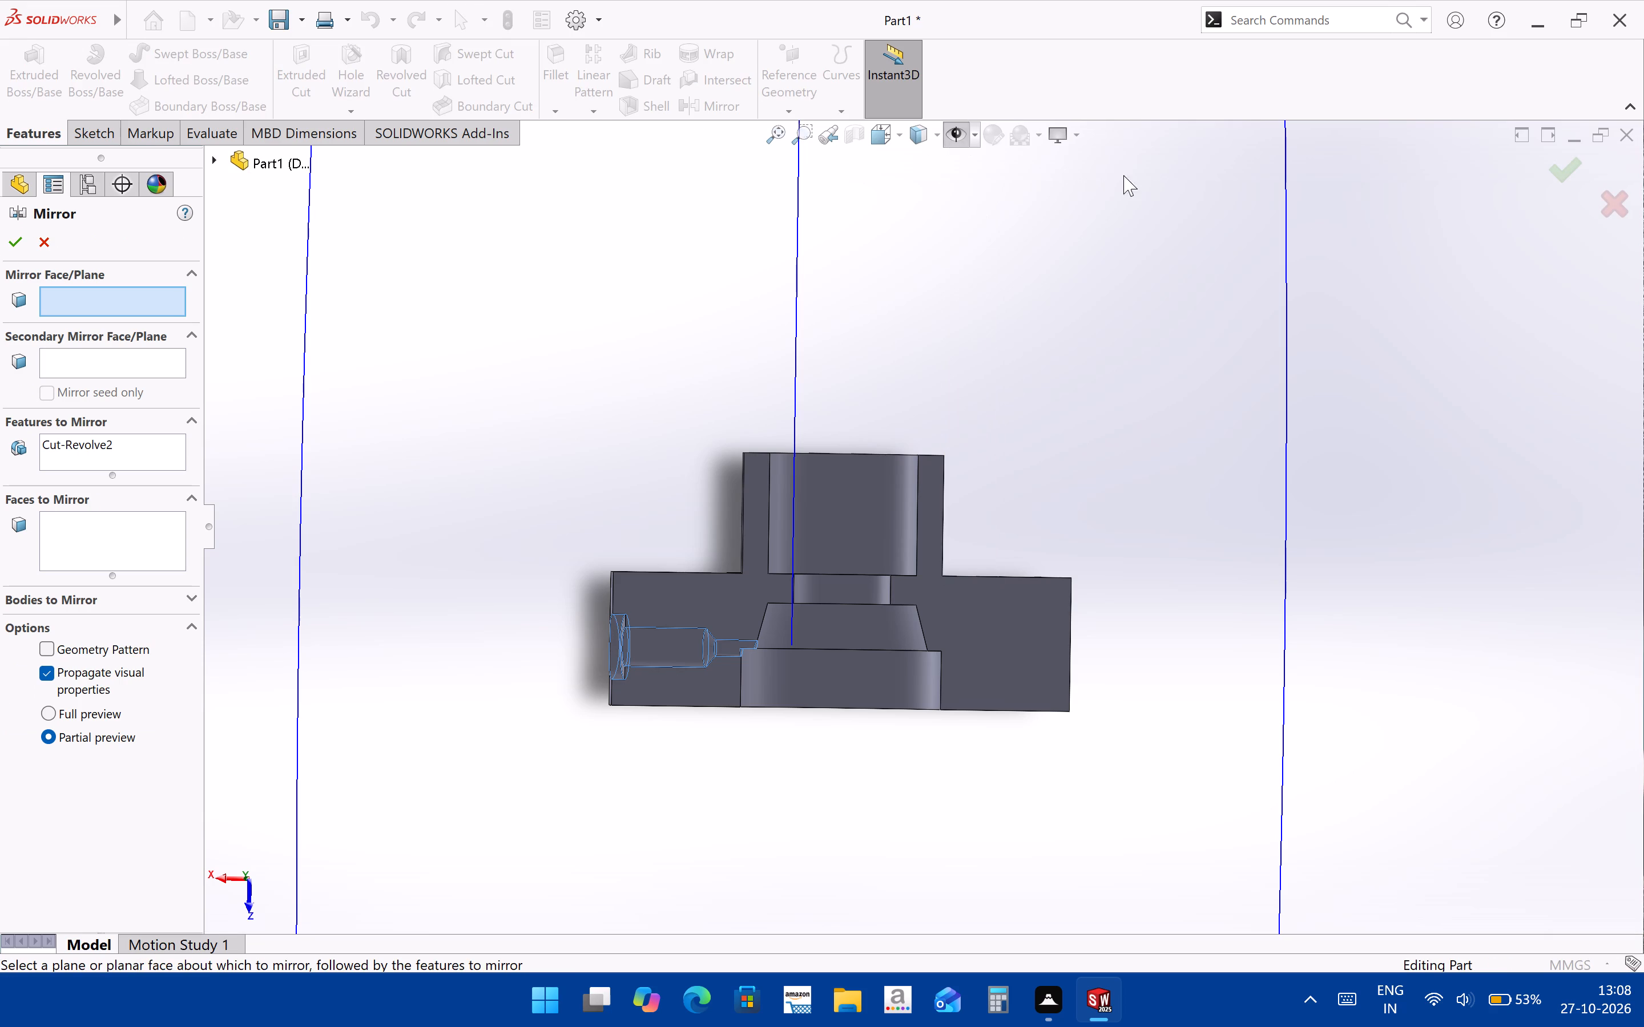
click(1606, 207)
Turn off the hiding of all item types and show the Front, Top and Right reference planes.
click(960, 143)
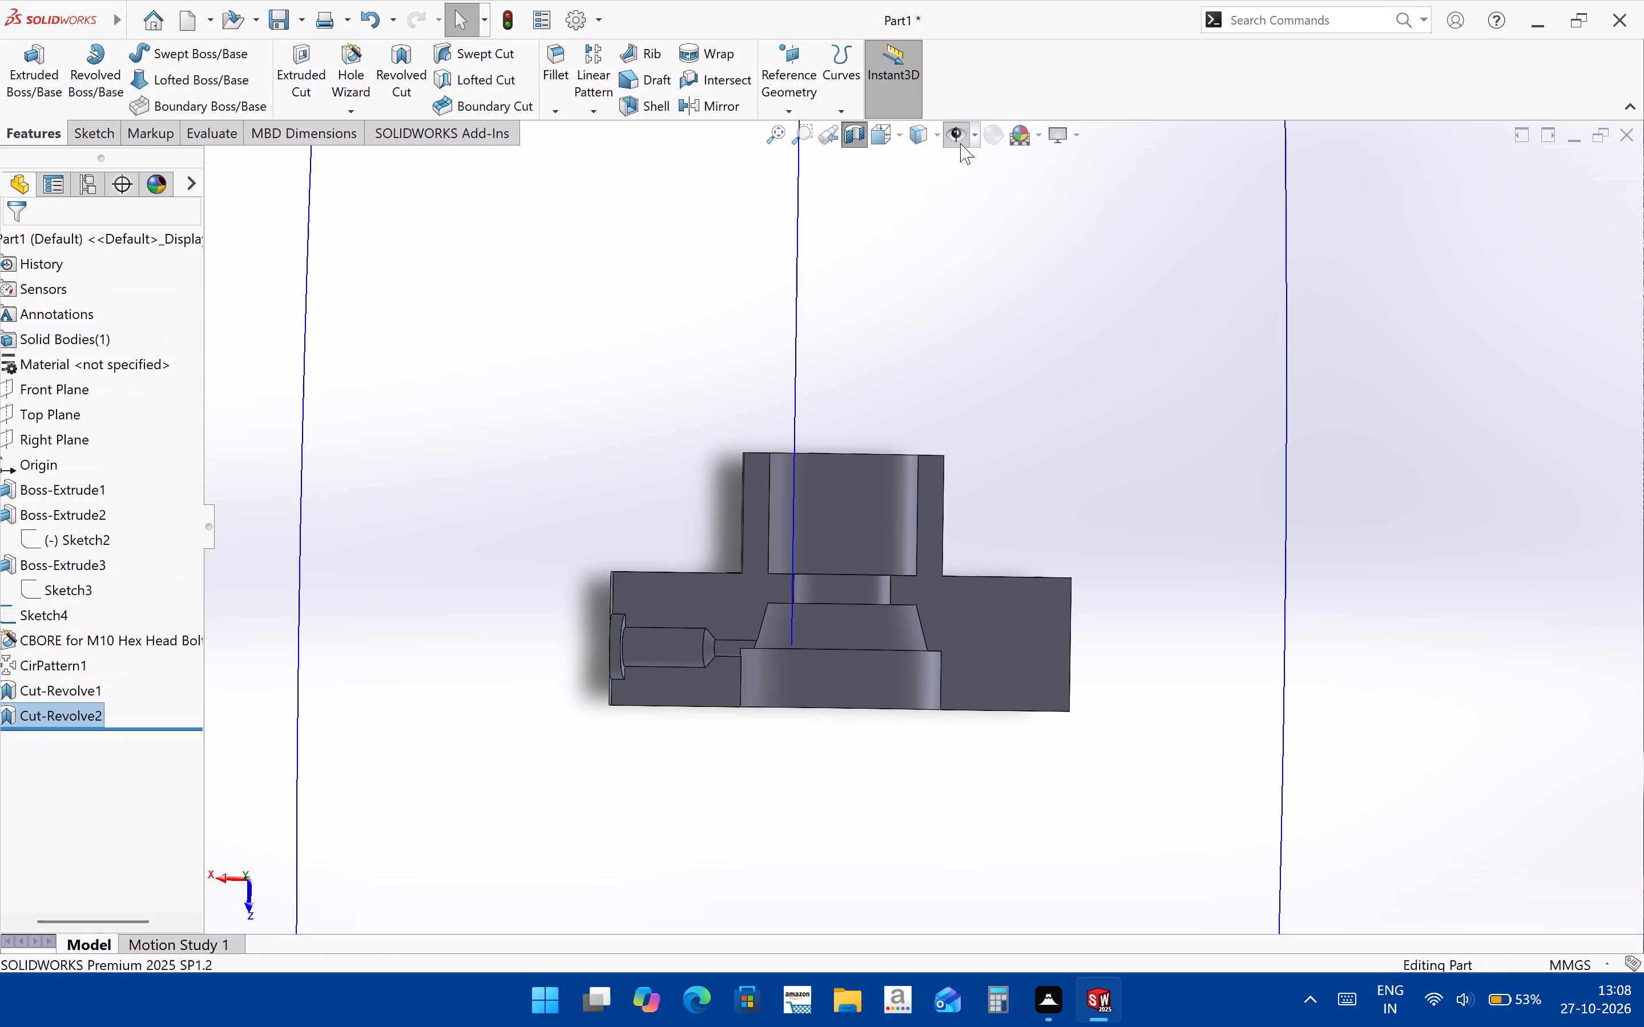
click(978, 138)
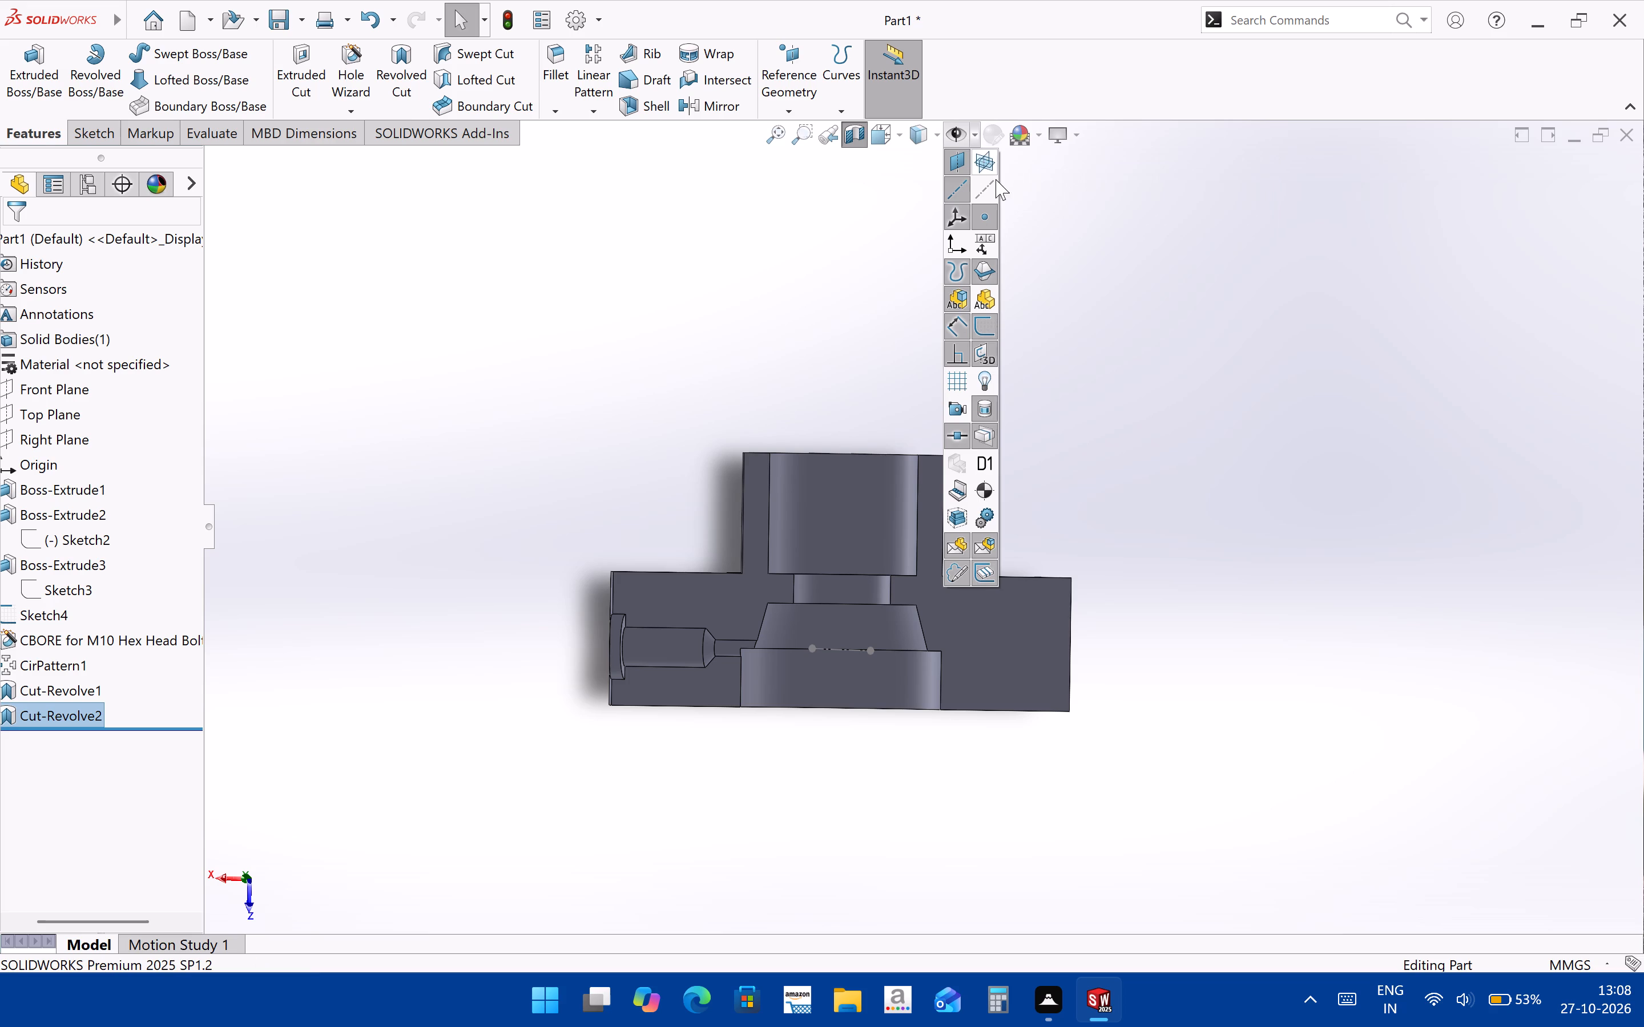
click(985, 163)
click(986, 162)
click(1248, 480)
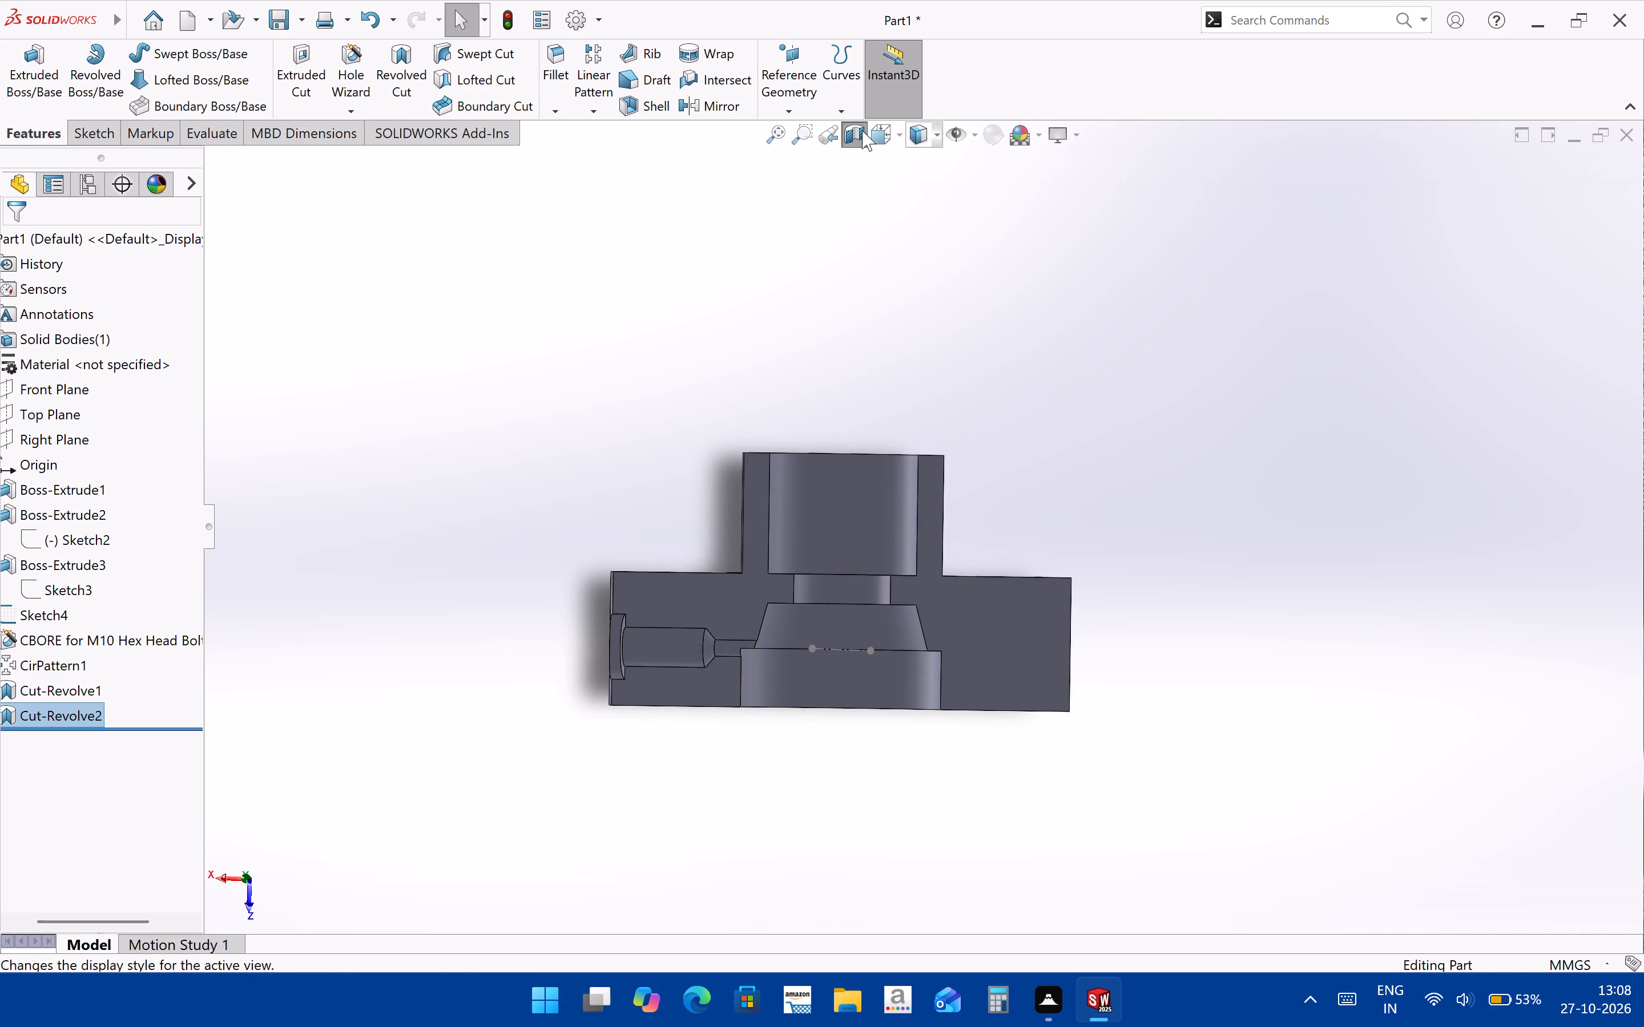
click(934, 138)
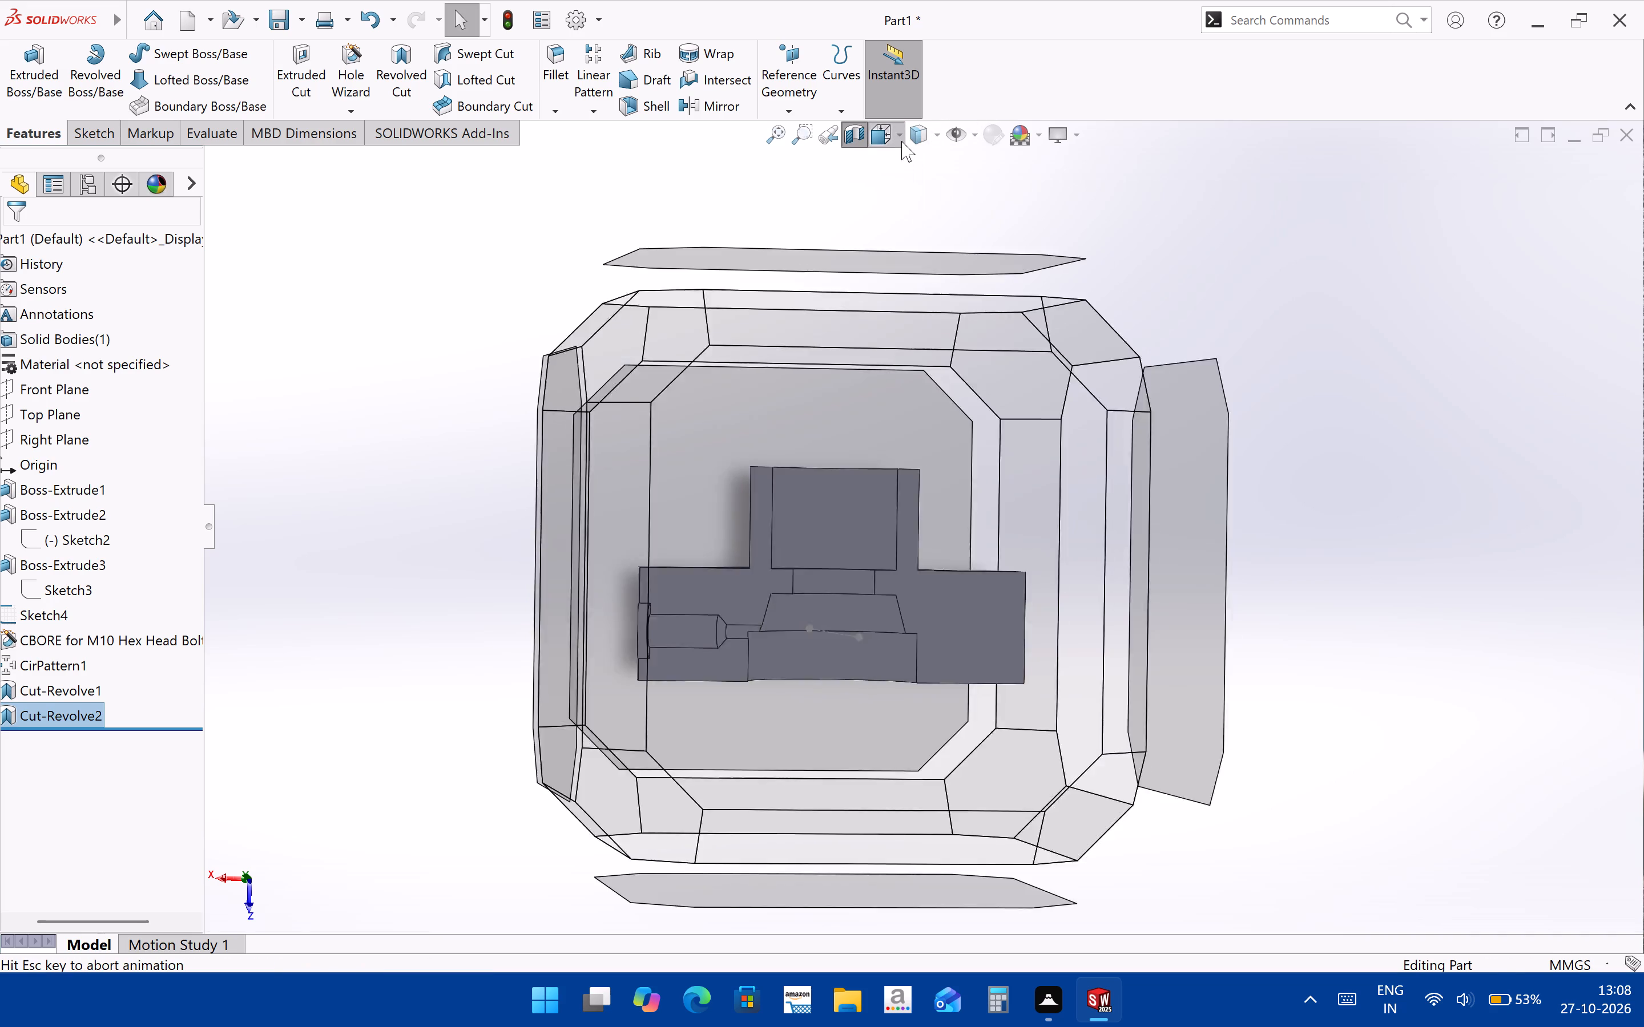
click(901, 140)
click(931, 135)
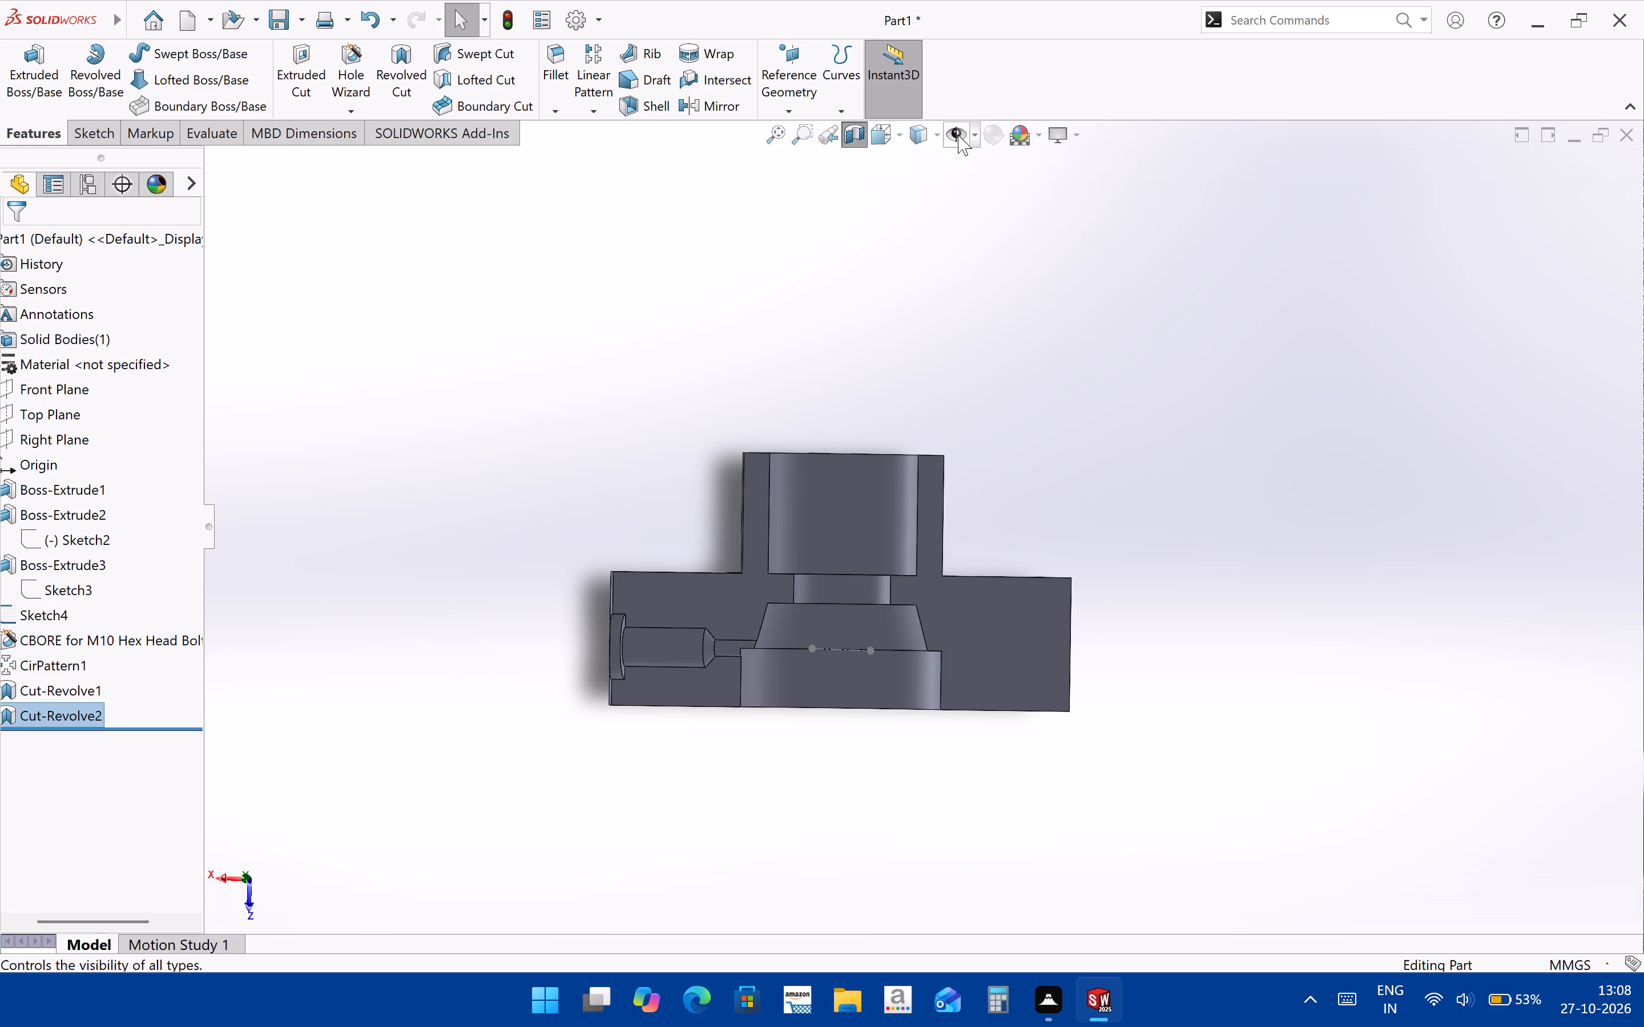
click(958, 135)
click(960, 136)
click(971, 136)
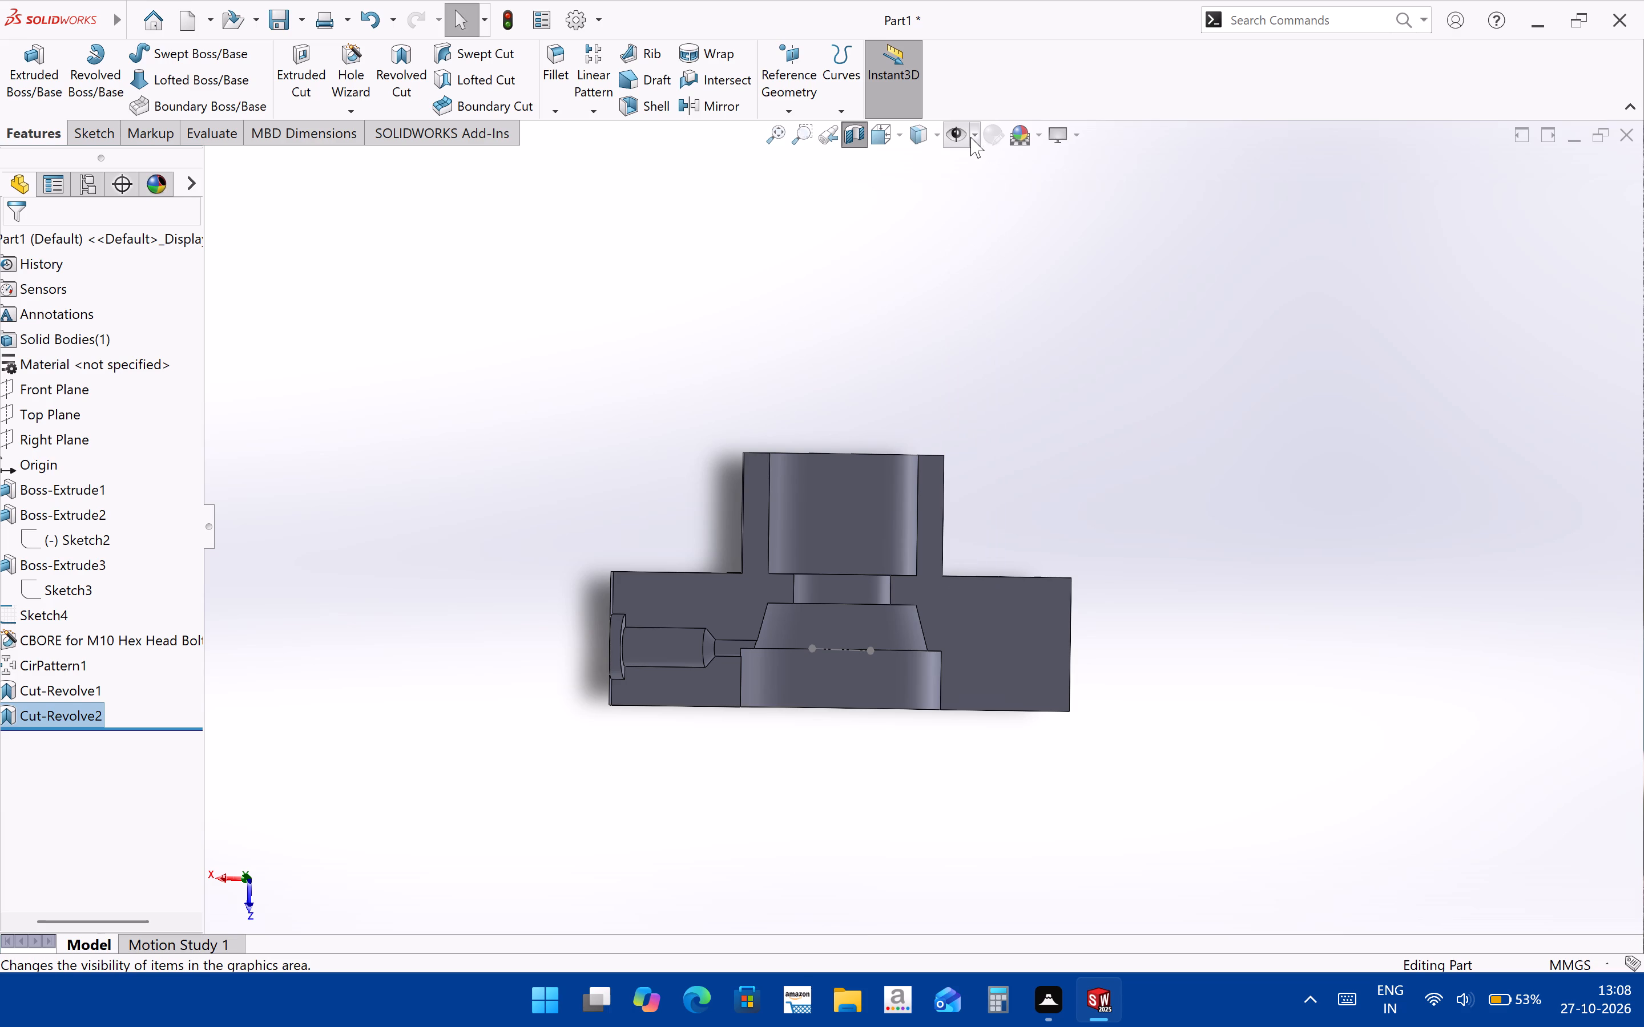
click(983, 156)
click(1262, 366)
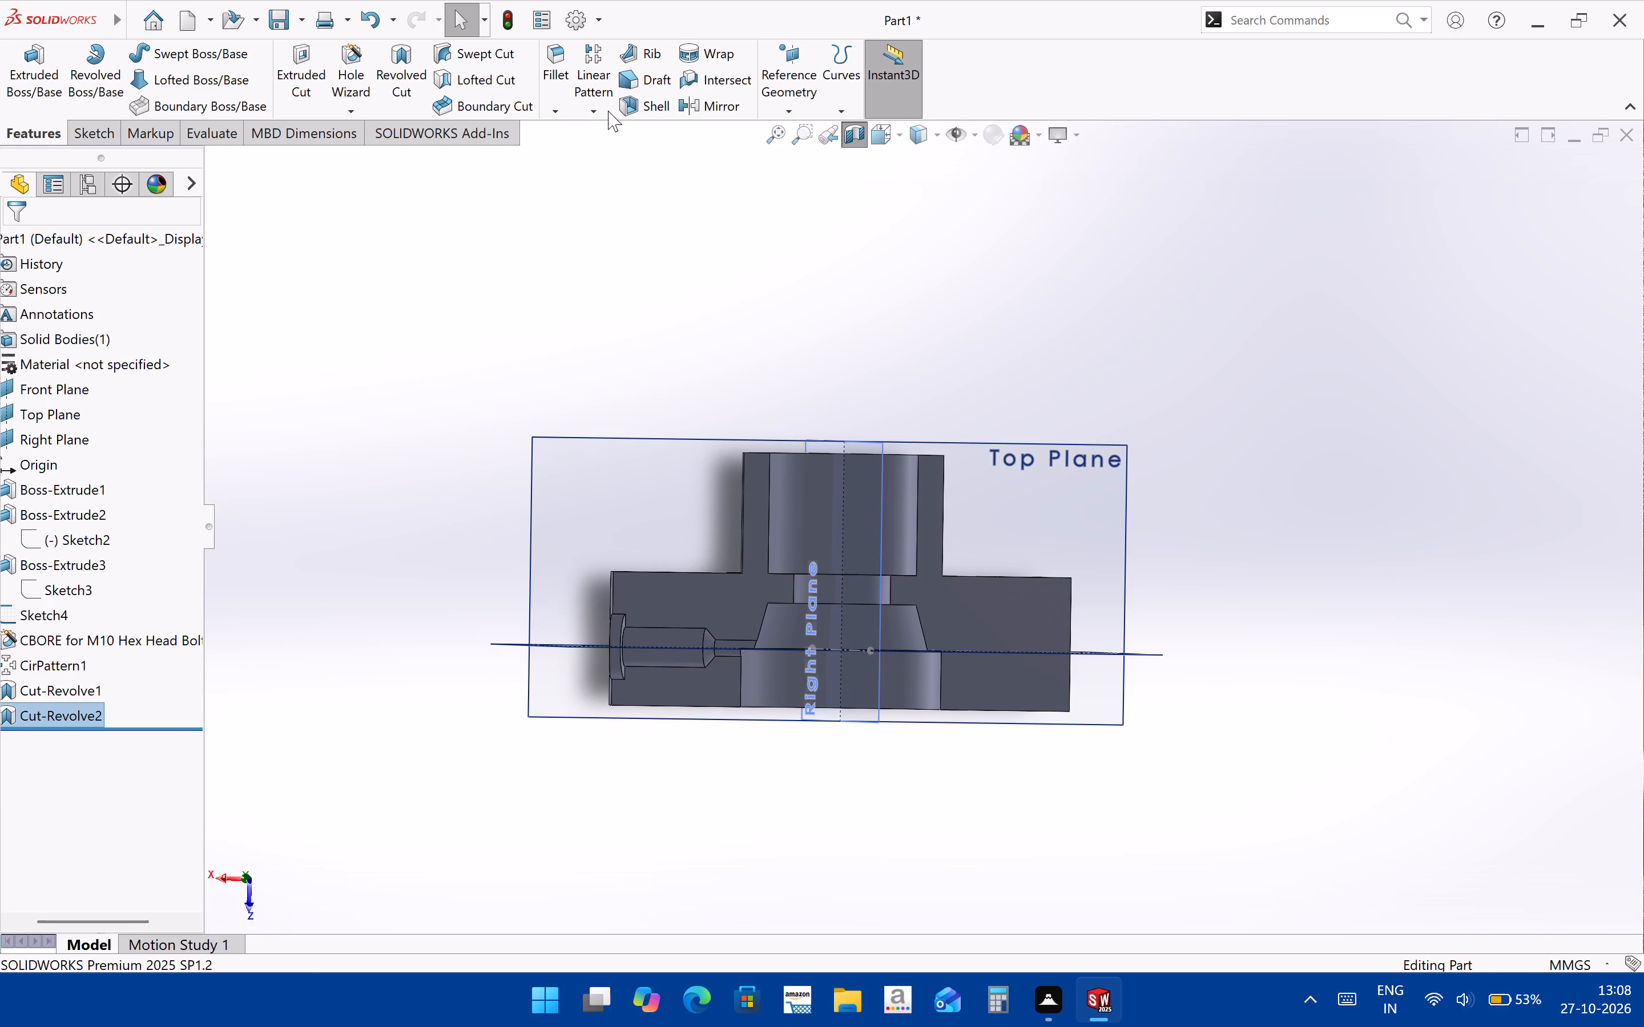
Mirror the stepped side-hole revolve cut about the Right Plane onto the opposite side of the flange.
click(722, 104)
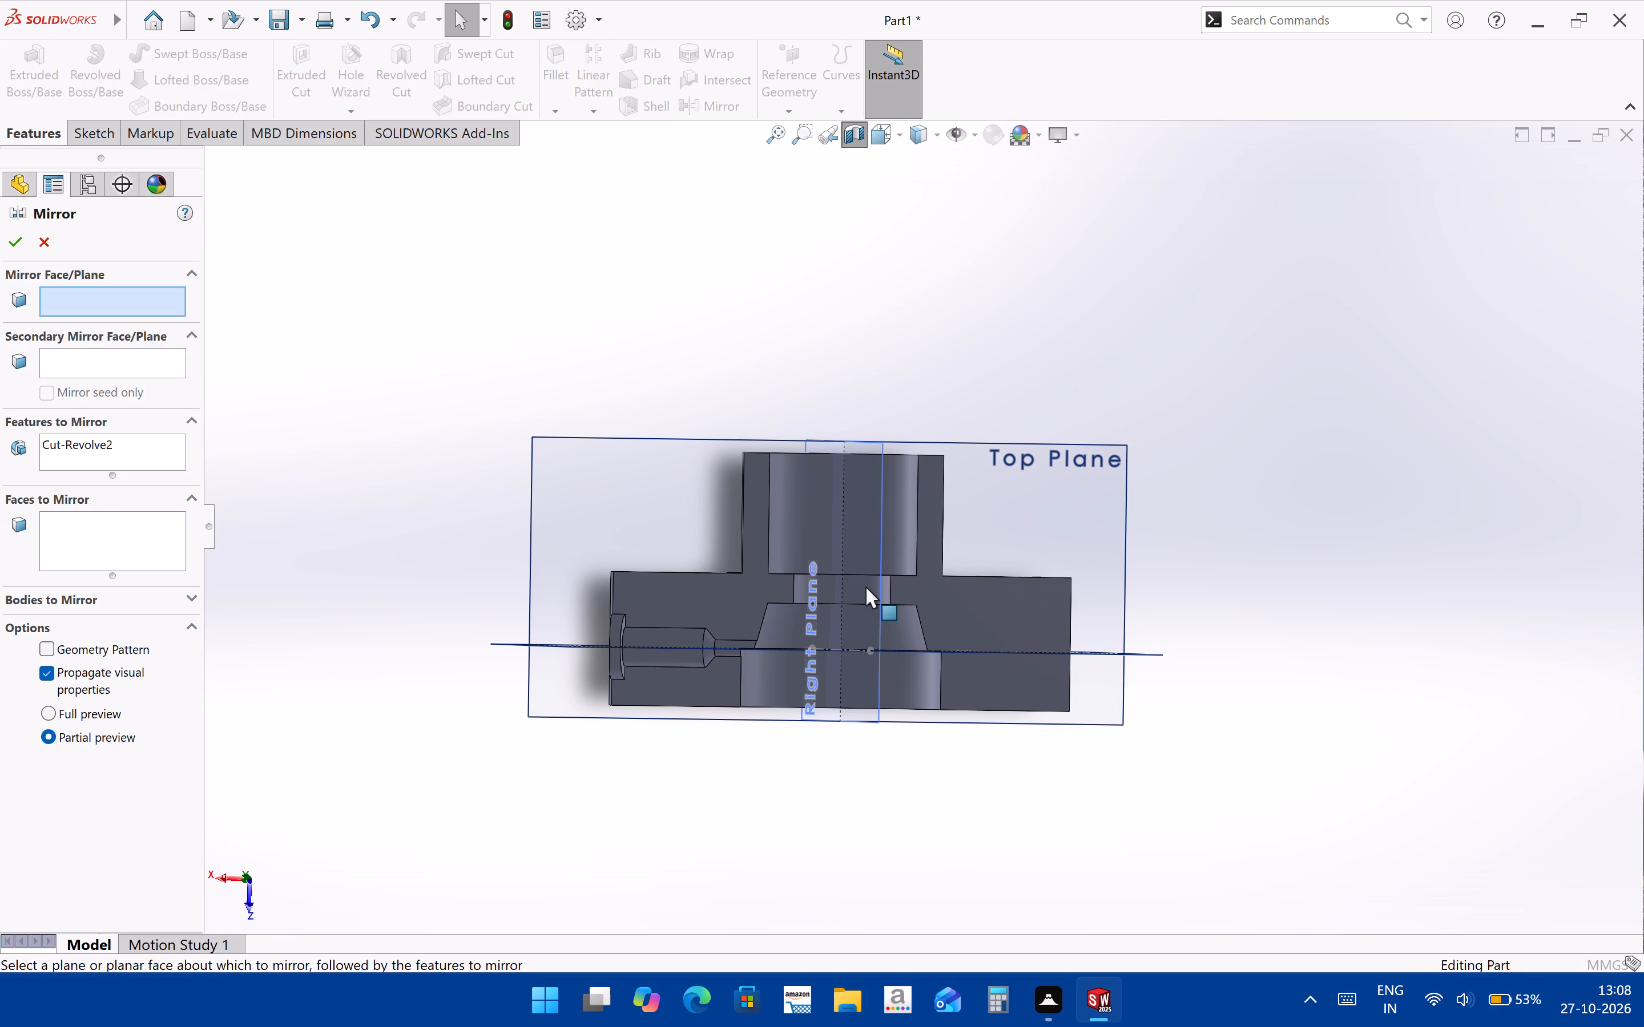
click(881, 507)
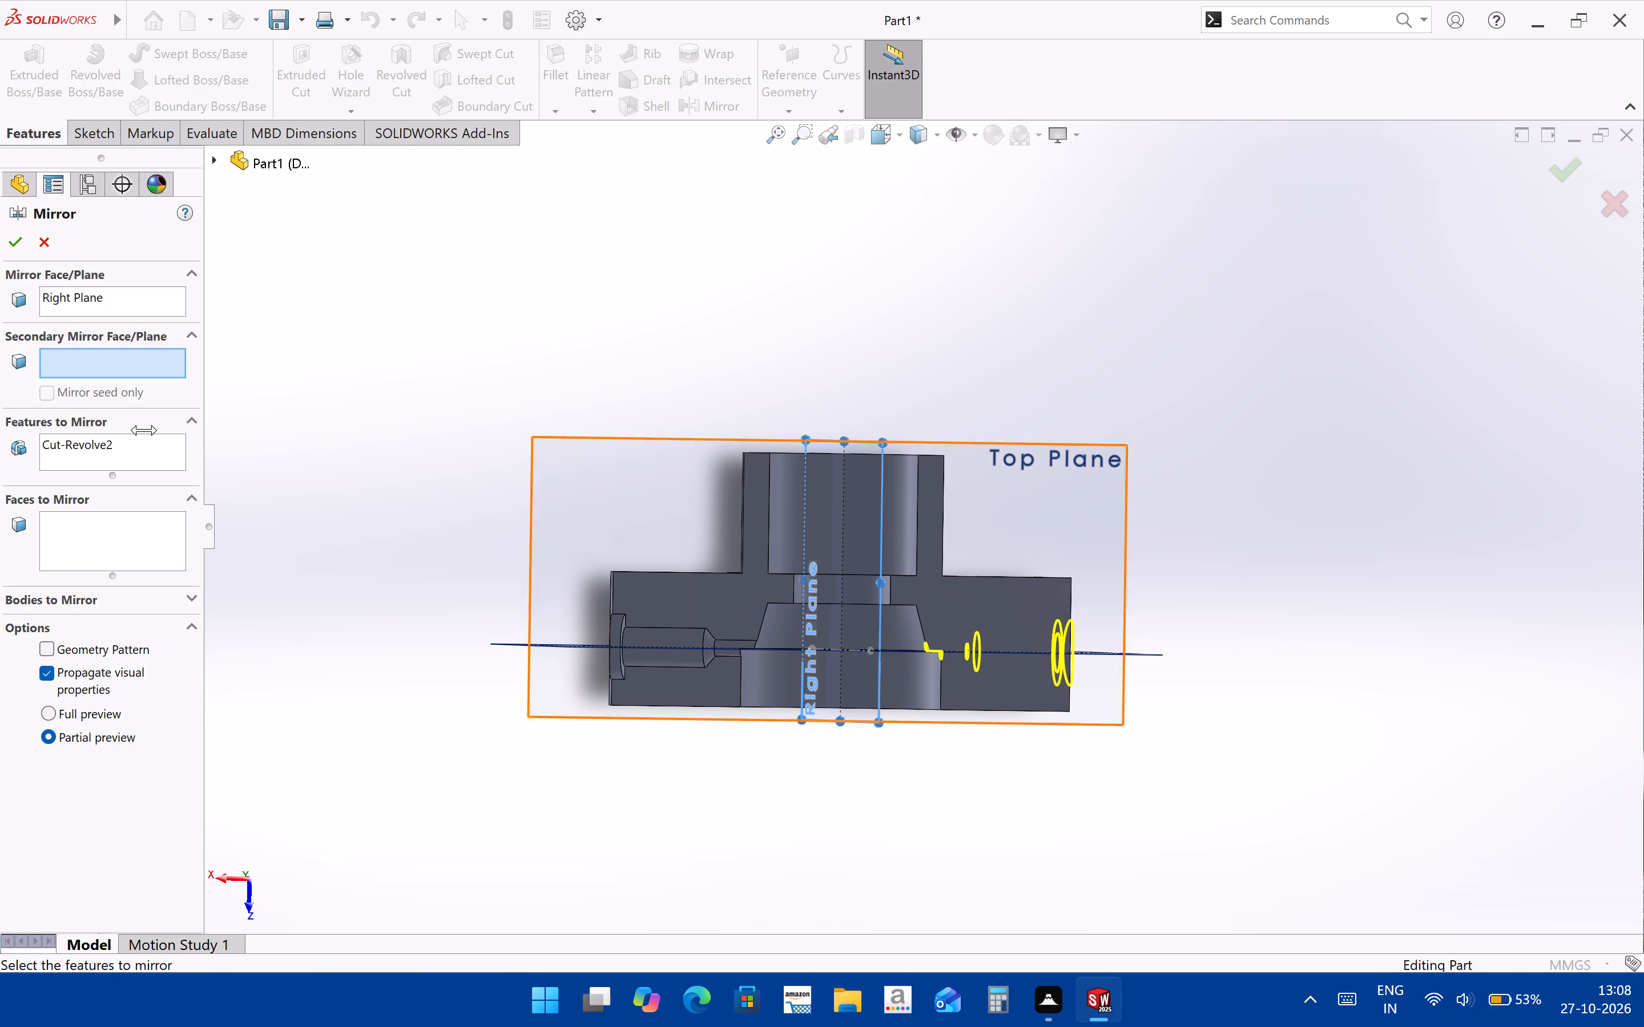
click(10, 252)
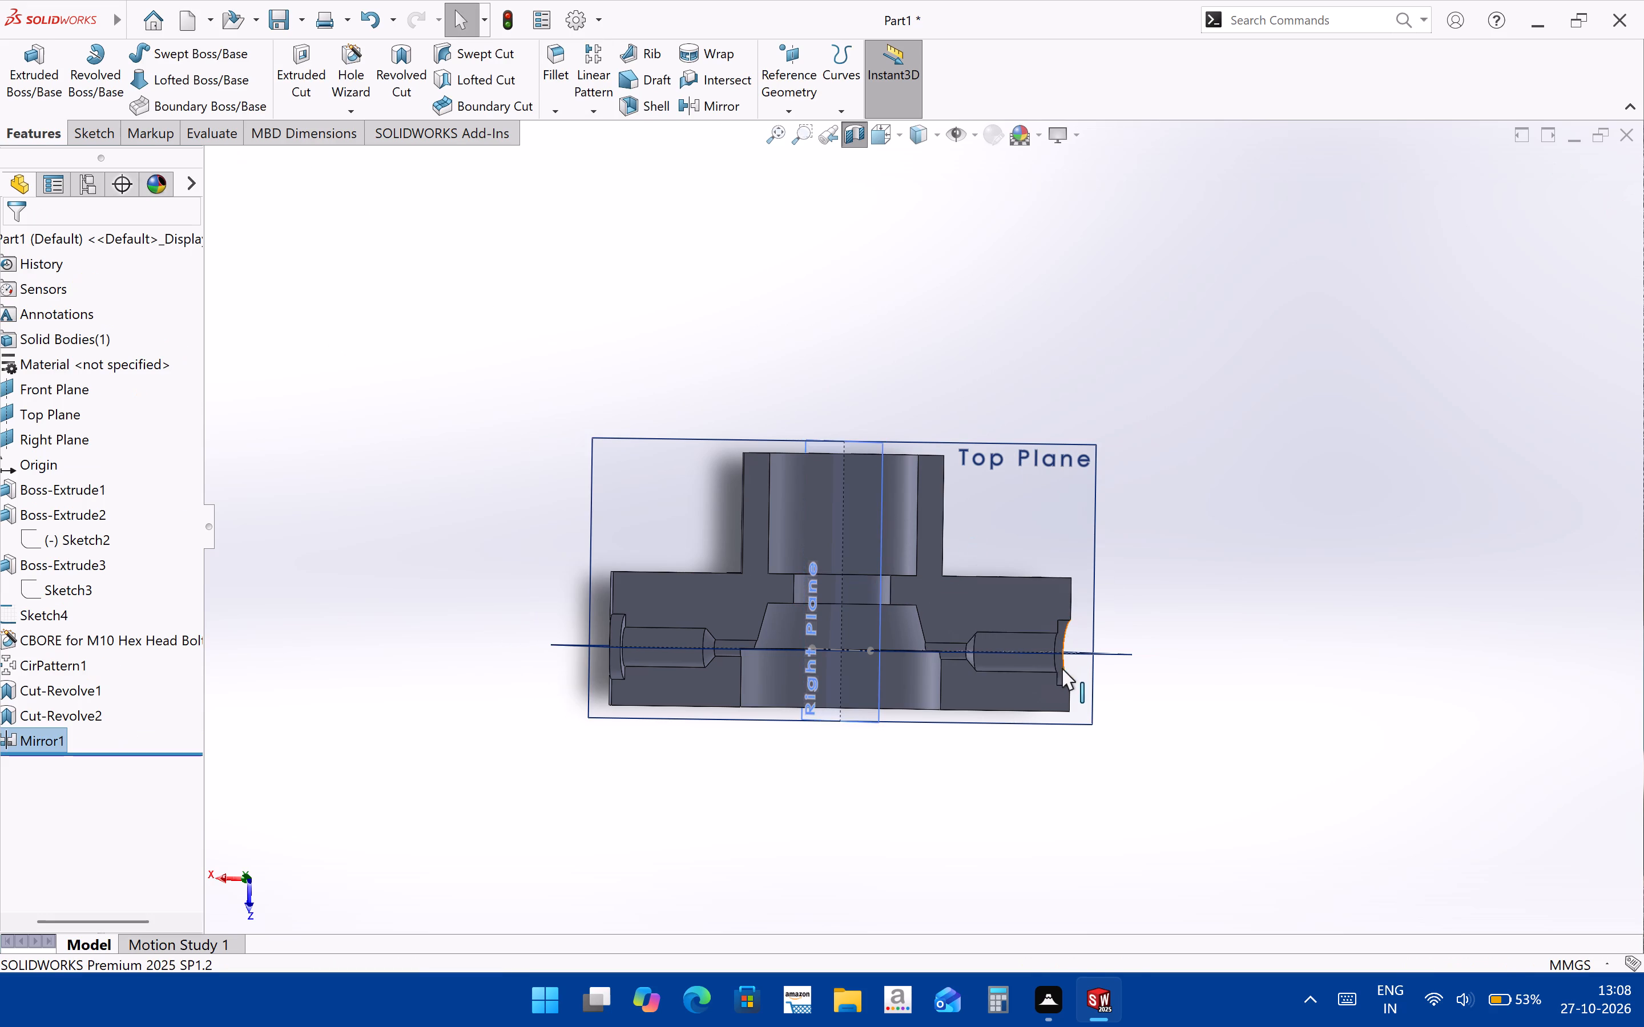
Hide all item types so the reference planes no longer cover the sectioned part.
middle_drag(1015, 713, 988, 701)
scroll(988, 694, down, 4)
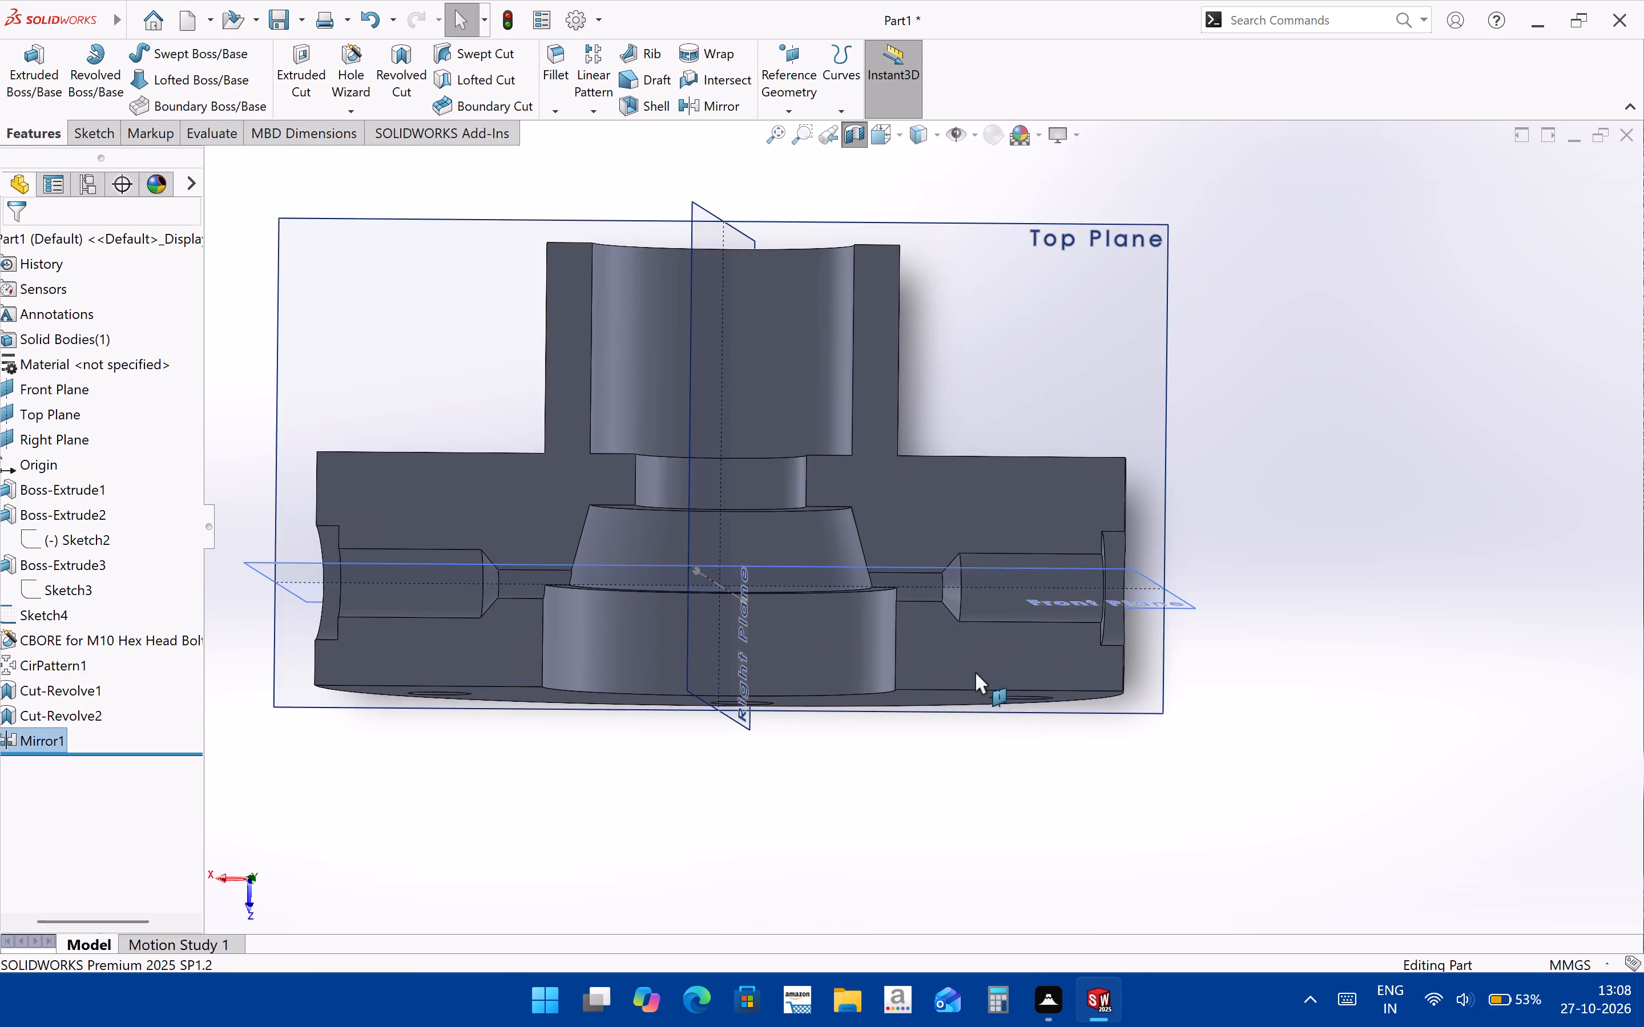
scroll(944, 624, down, 2)
middle_drag(941, 653, 921, 690)
scroll(928, 687, up, 3)
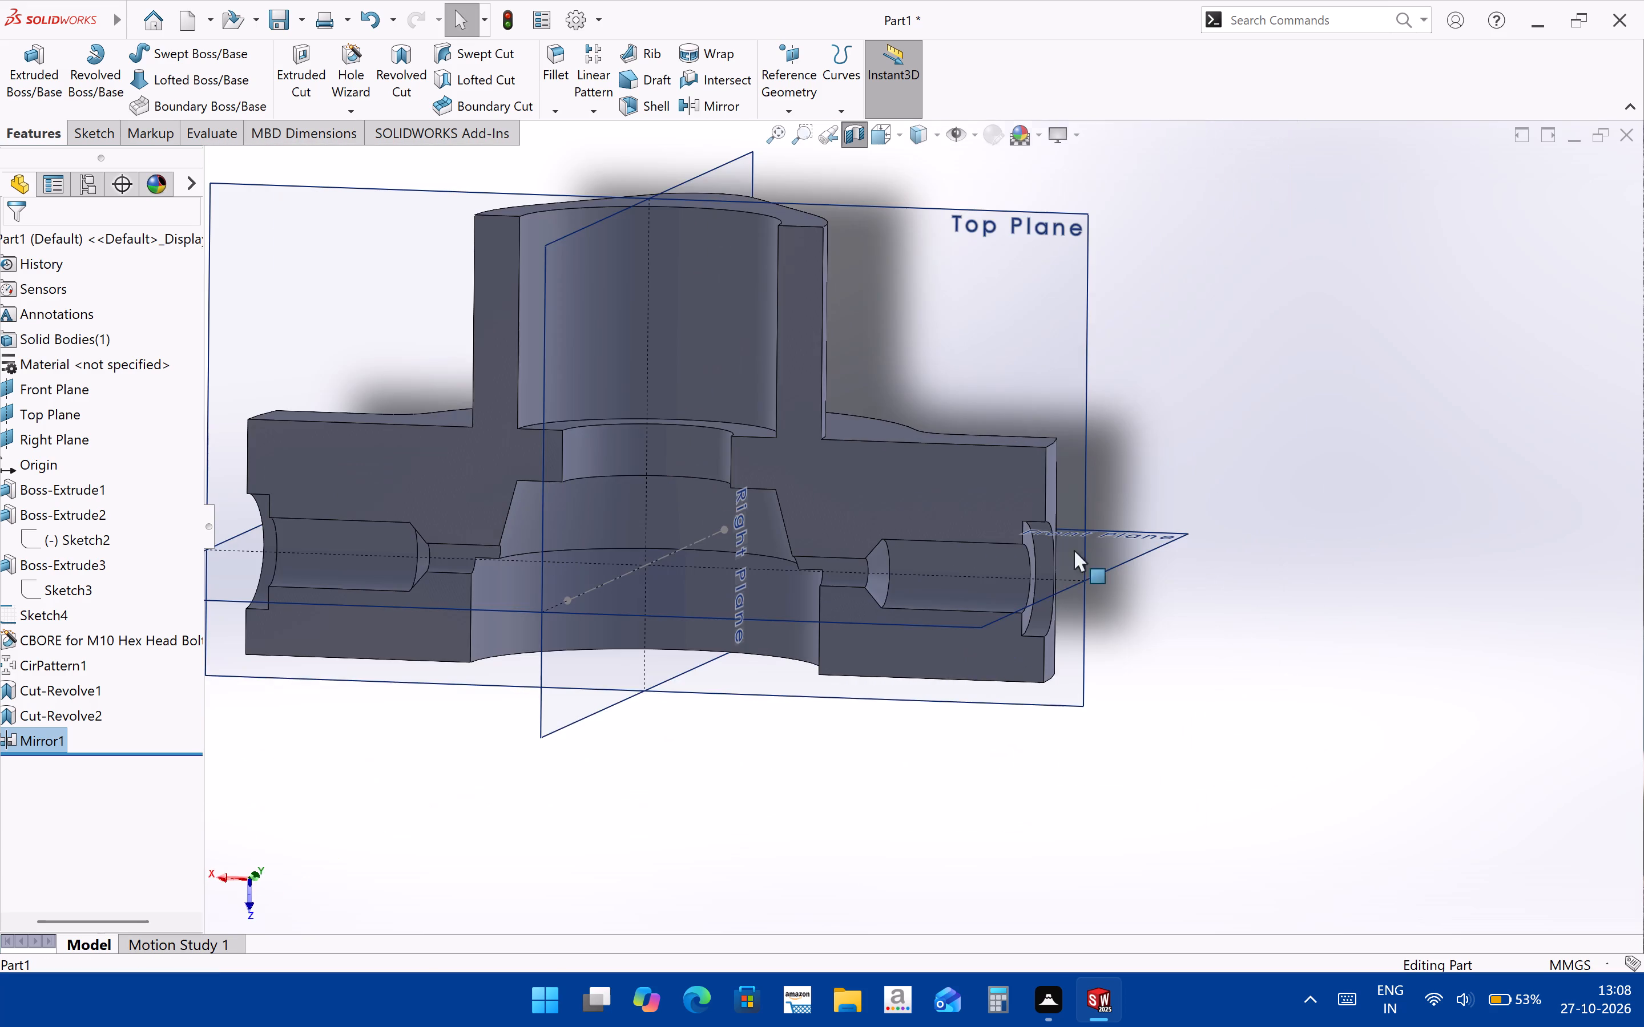
scroll(1421, 470, up, 3)
click(949, 130)
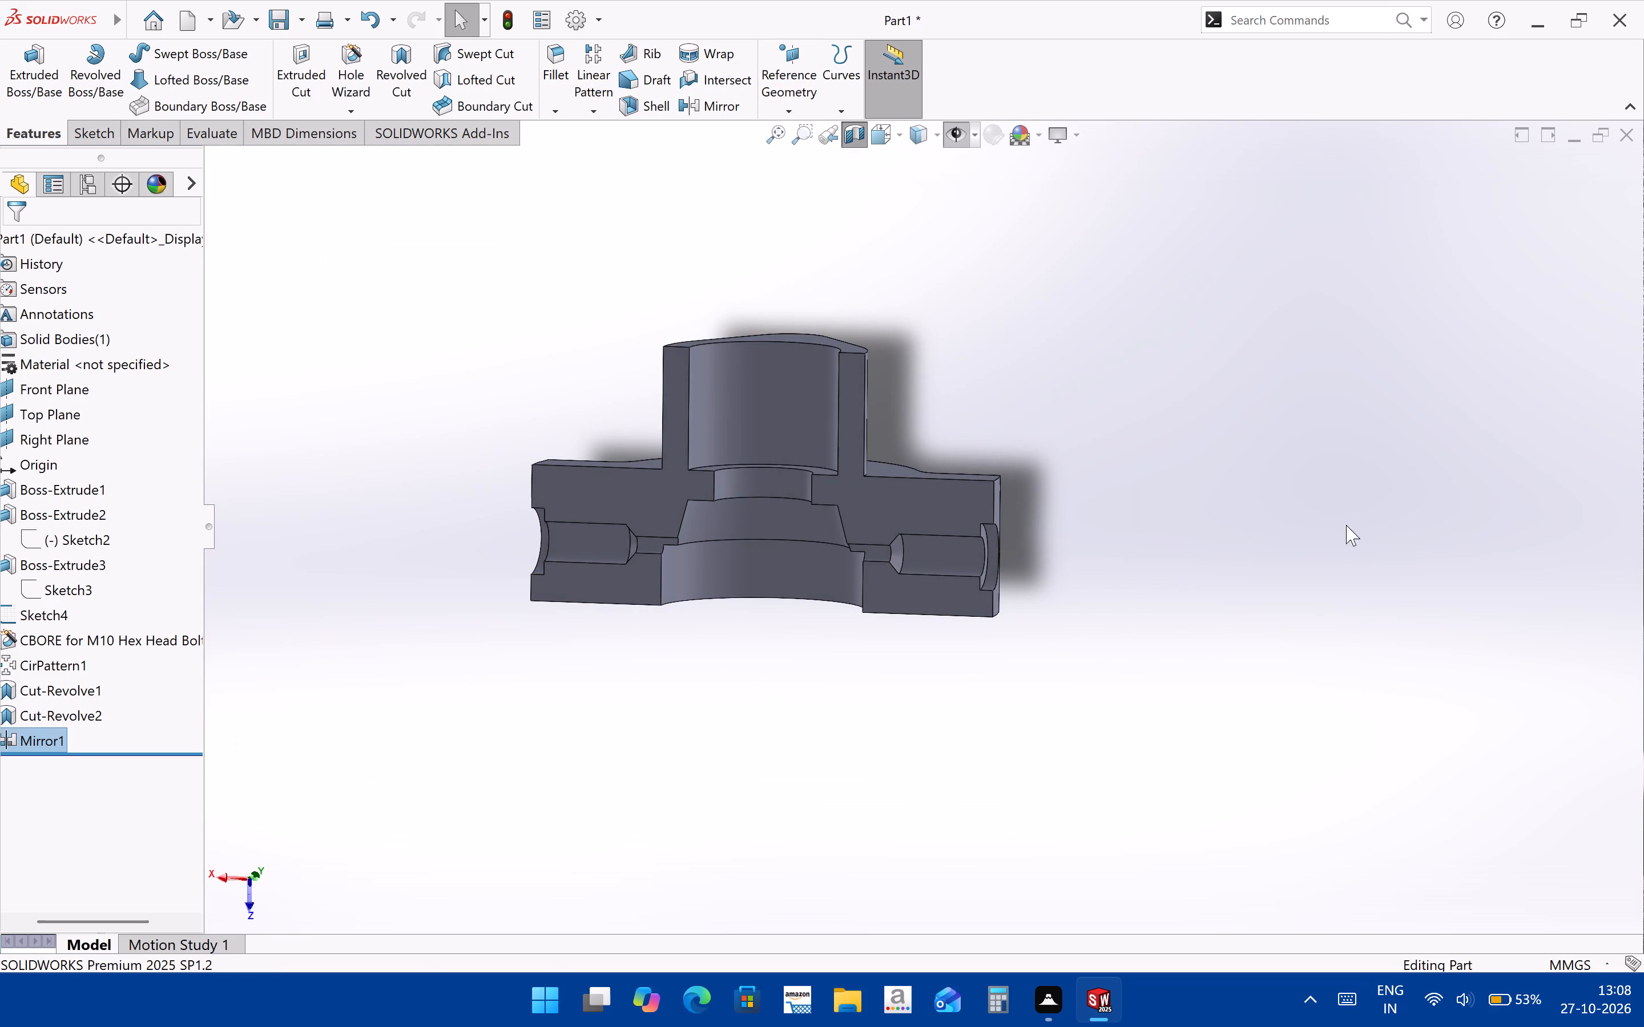
click(1346, 525)
Examine both mirrored side holes and their openings into the central bore in the section view.
scroll(730, 641, down, 1)
middle_drag(746, 625, 811, 614)
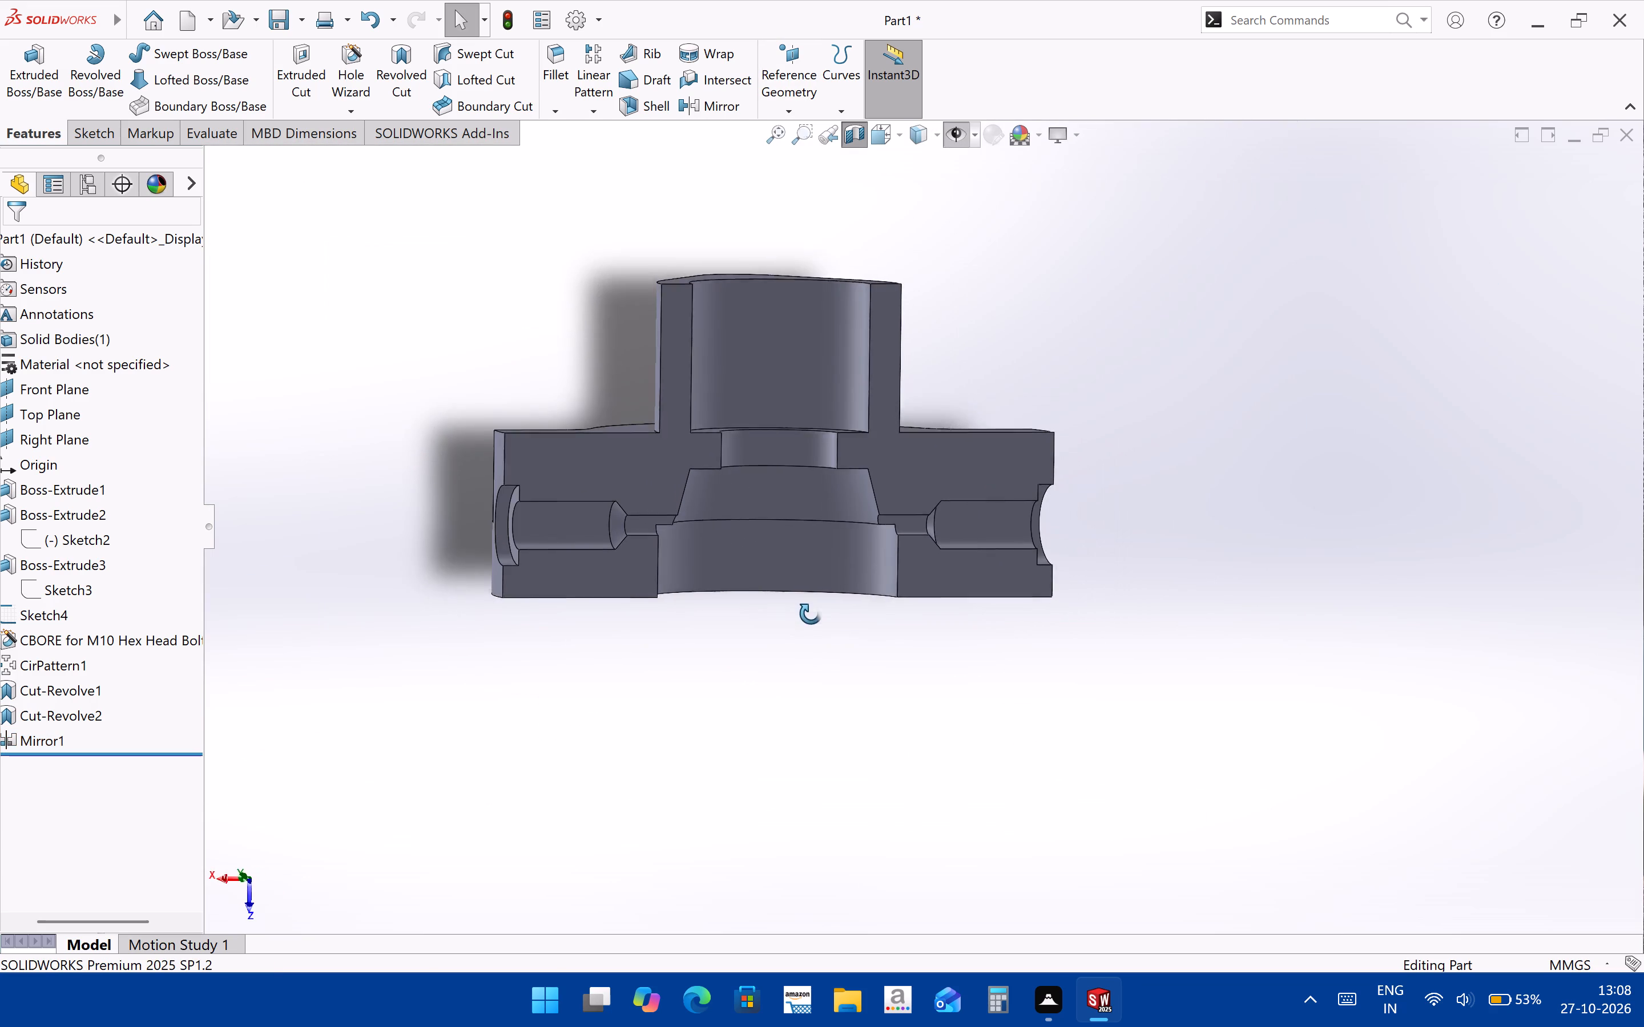
middle_drag(811, 614, 816, 640)
scroll(944, 528, down, 3)
middle_drag(945, 533, 880, 536)
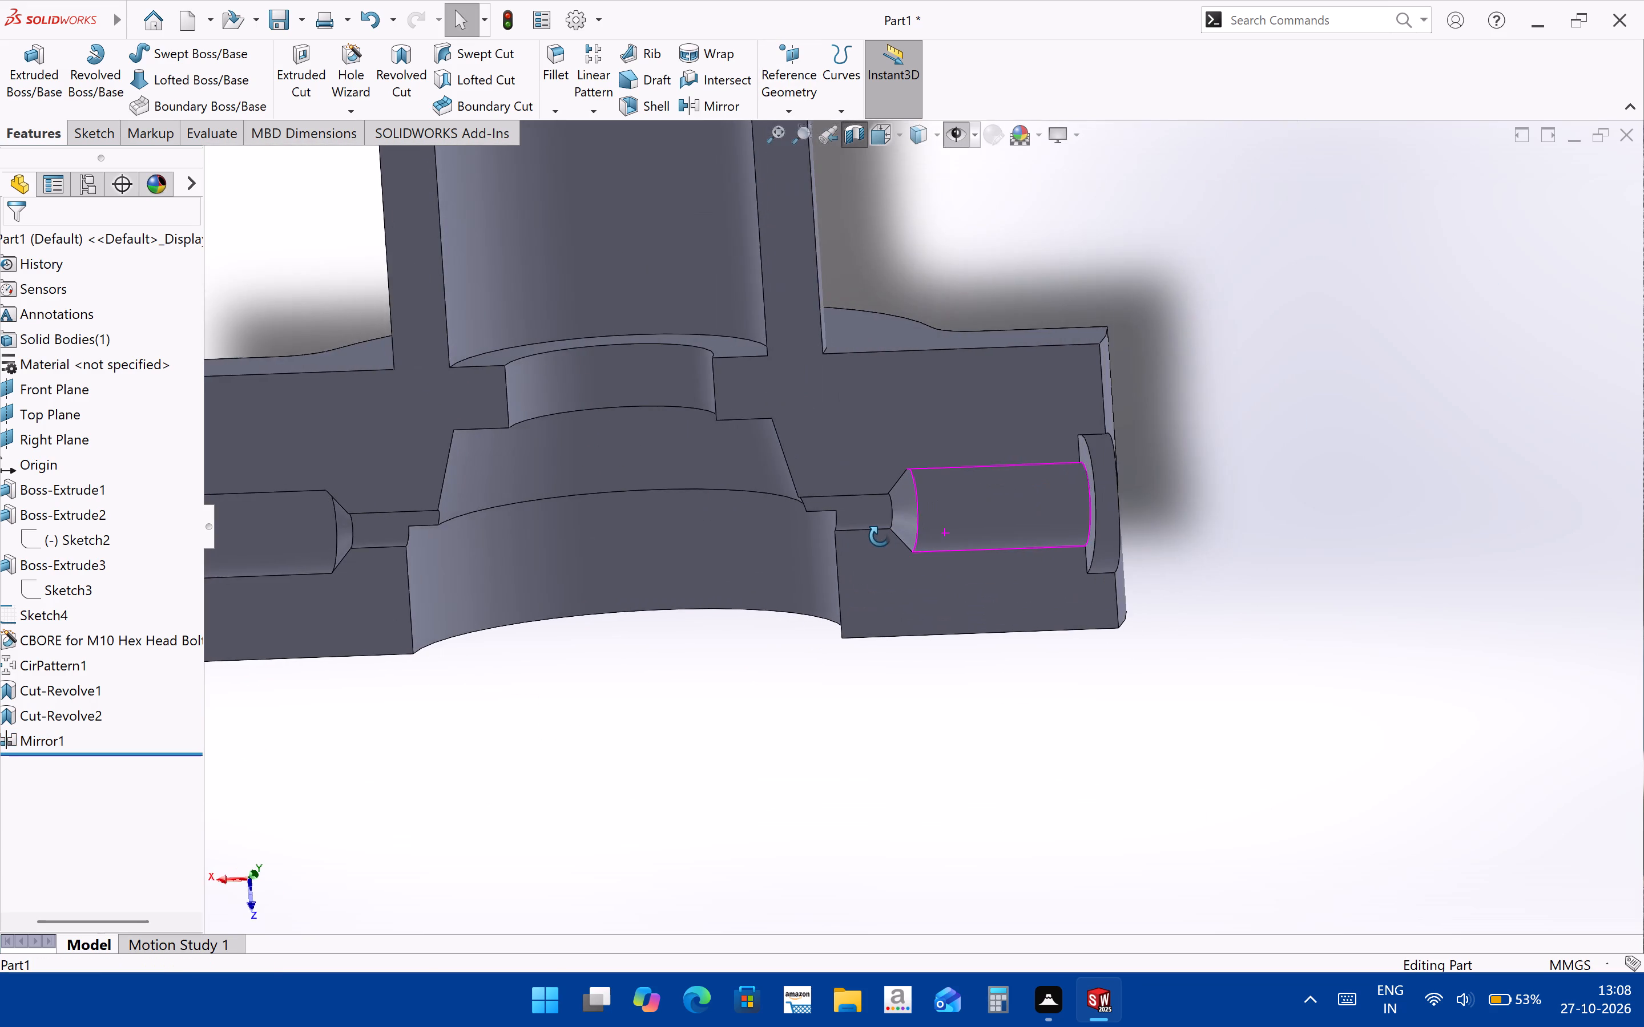
middle_drag(880, 536, 917, 512)
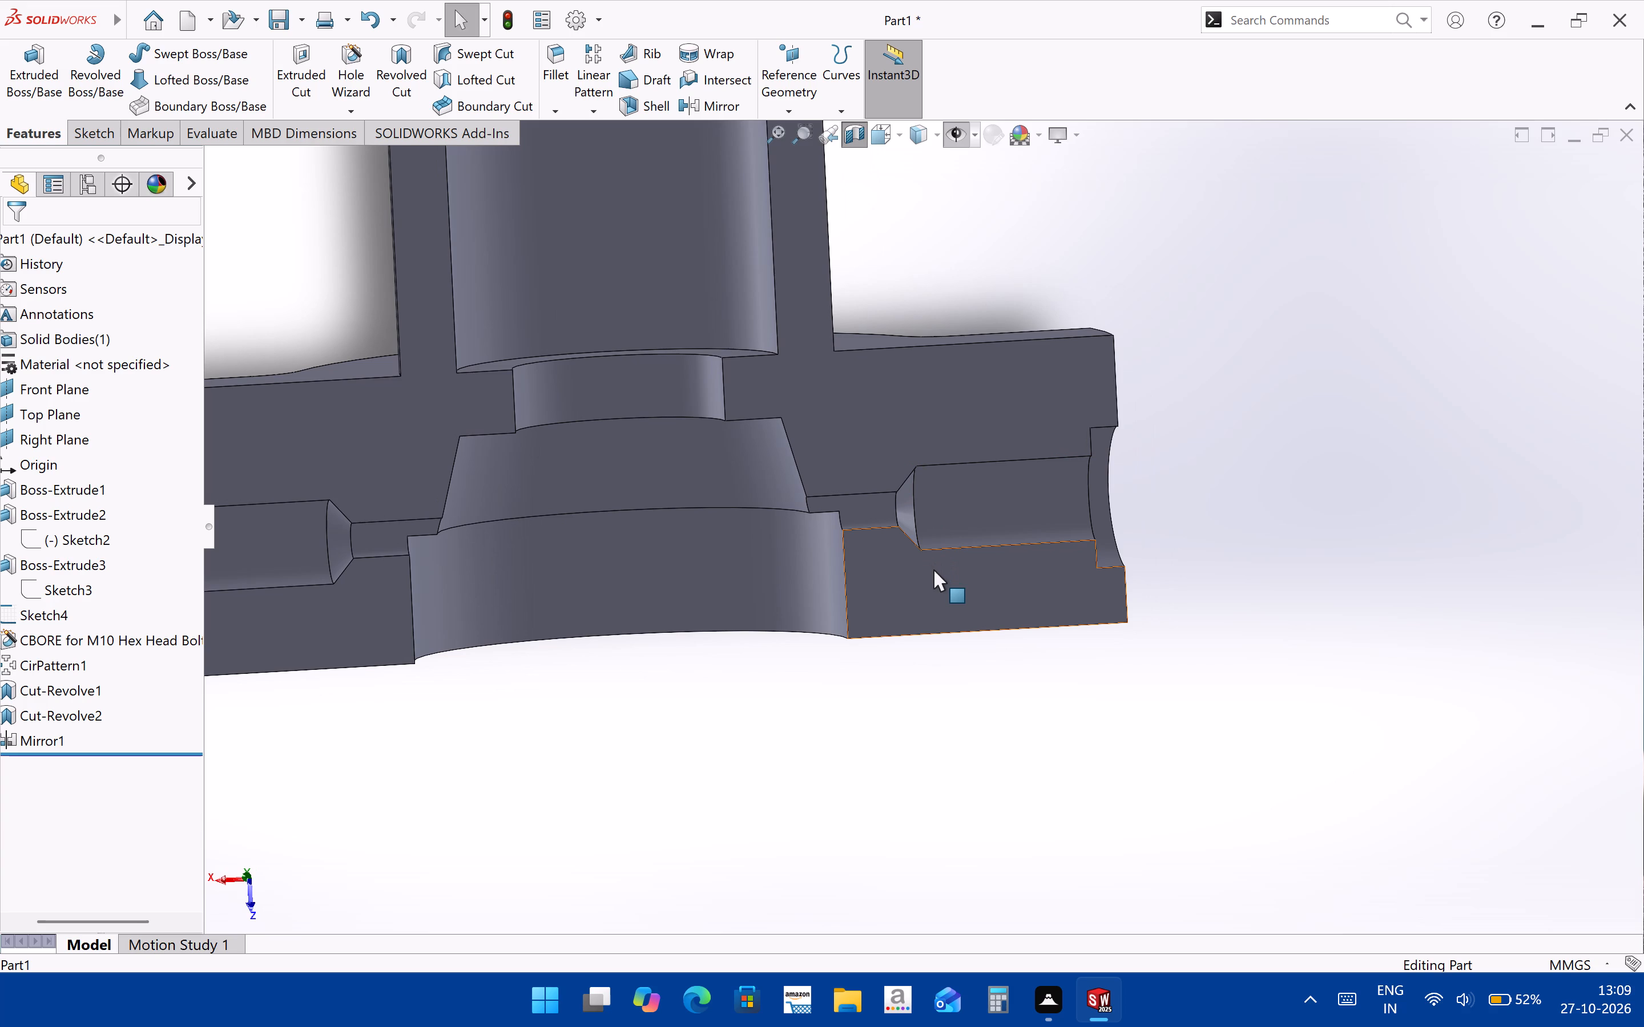
scroll(1070, 630, up, 4)
scroll(577, 486, down, 2)
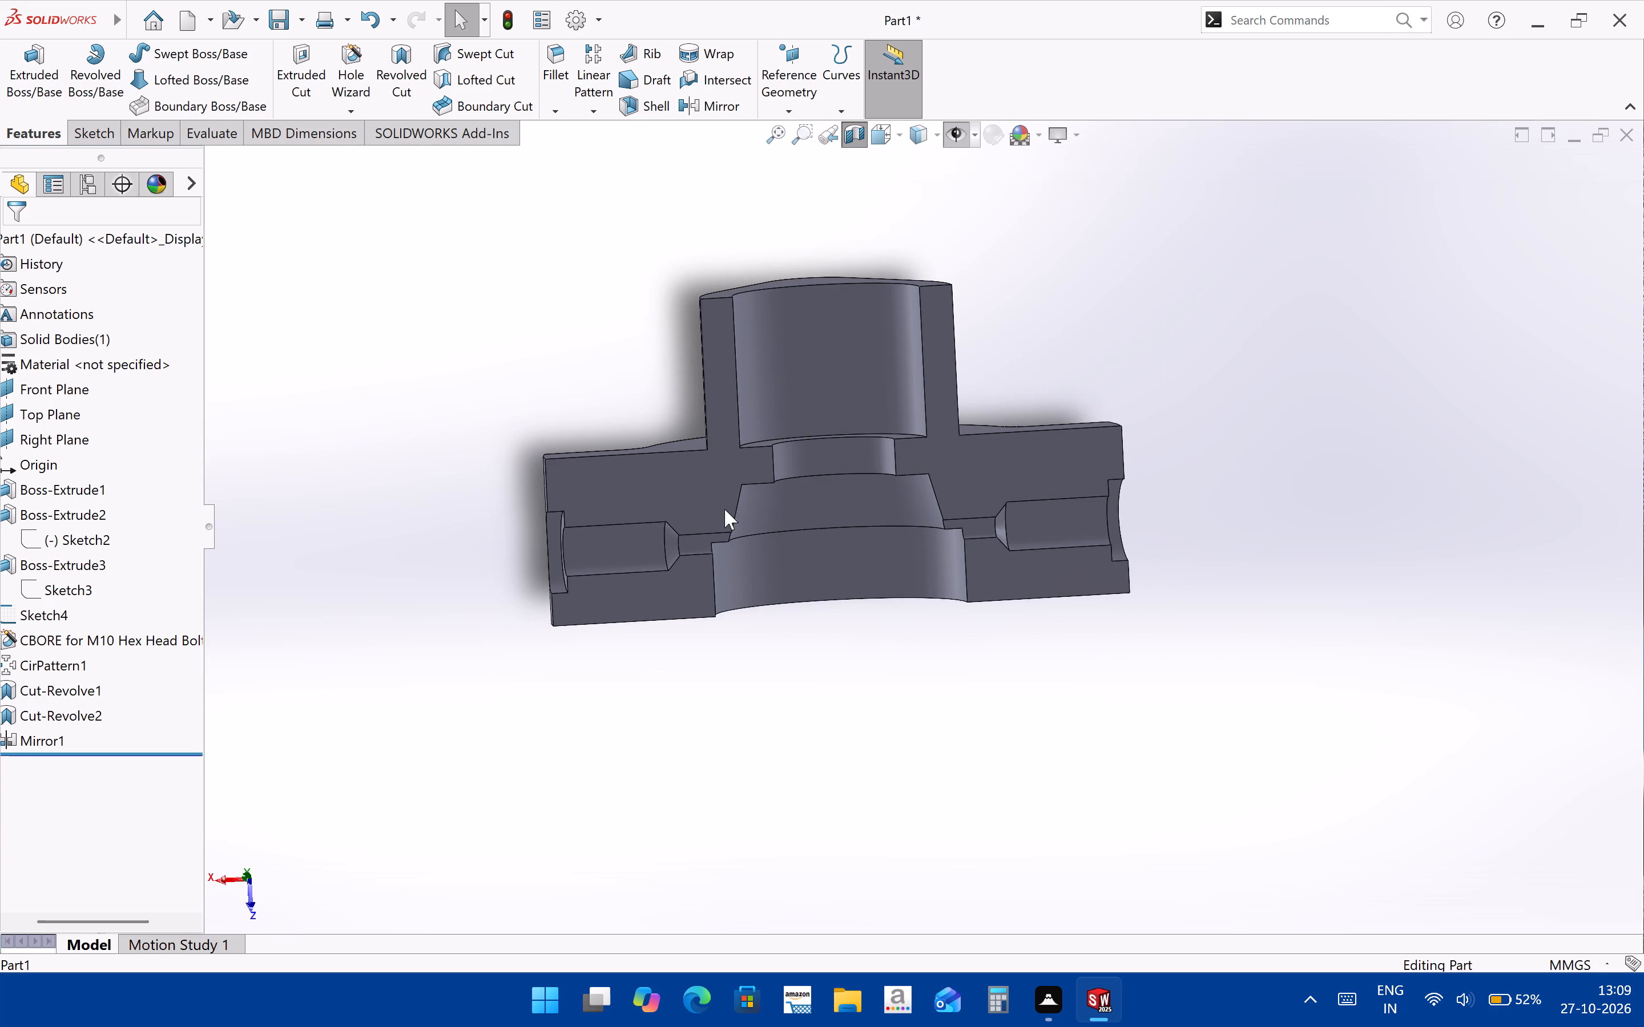
Turn off the section view to show the whole part.
click(846, 138)
click(1311, 499)
Start a Hole Wizard hole on the lugged boss's upper face, using the plain Hole type and ANSI Metric standard.
middle_drag(949, 538, 1005, 603)
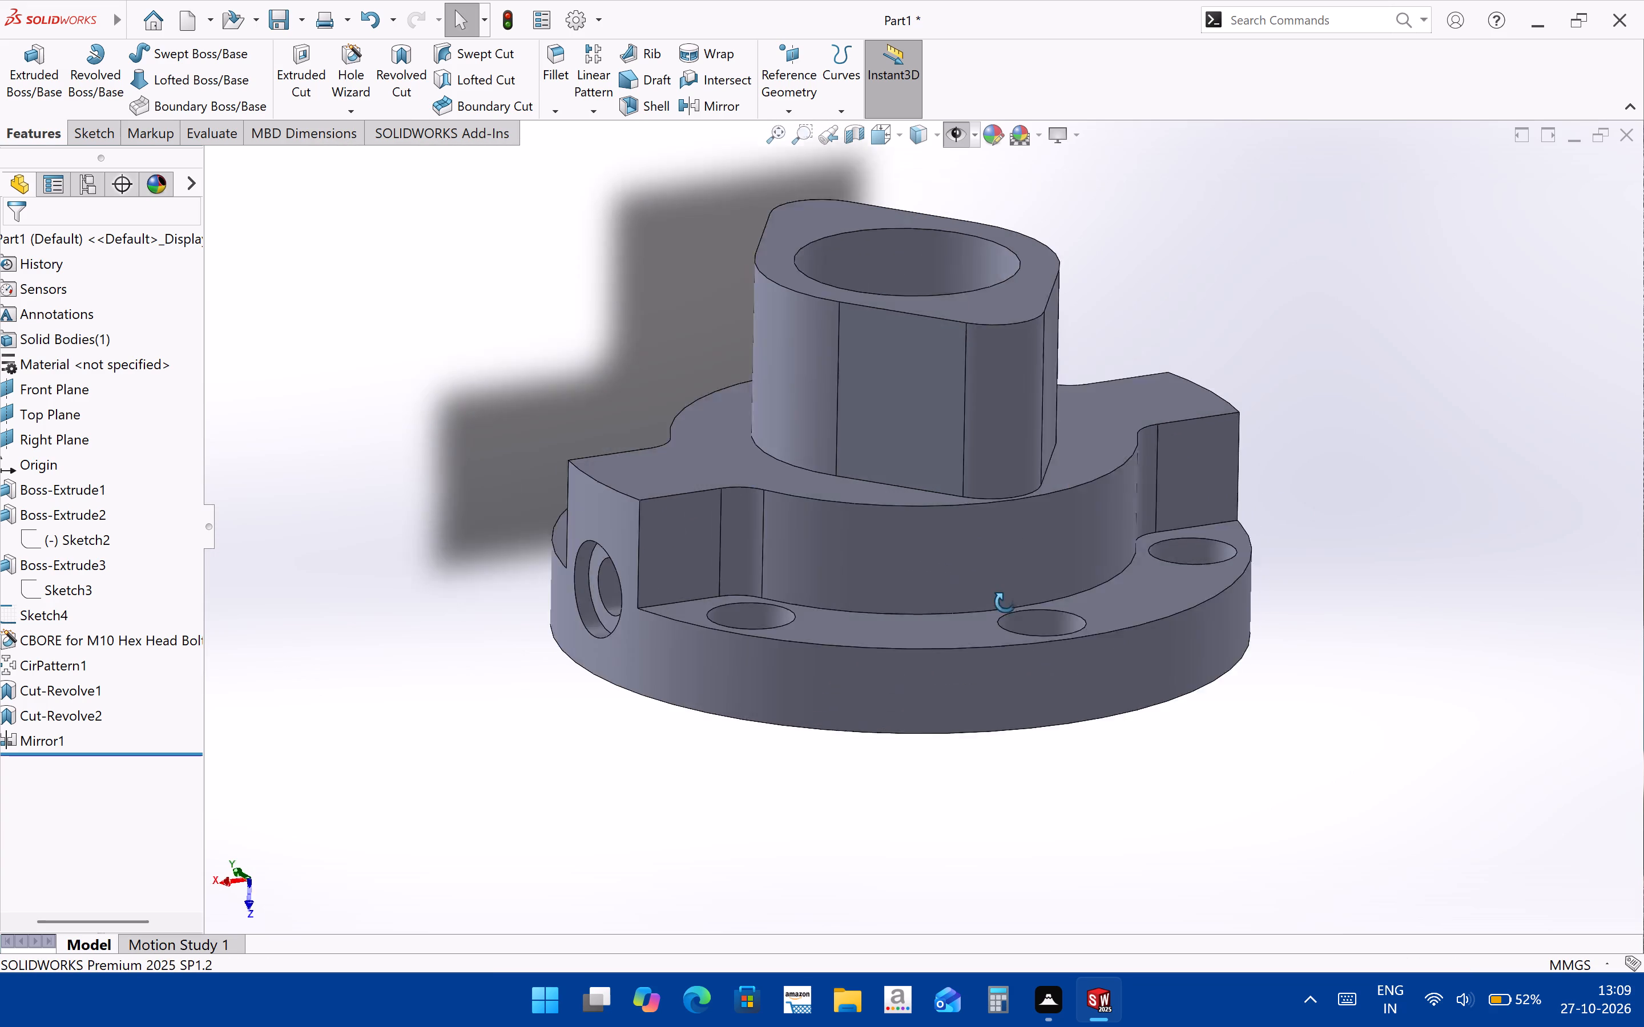
middle_drag(1005, 603, 1041, 676)
scroll(1041, 677, up, 2)
middle_drag(948, 607, 876, 700)
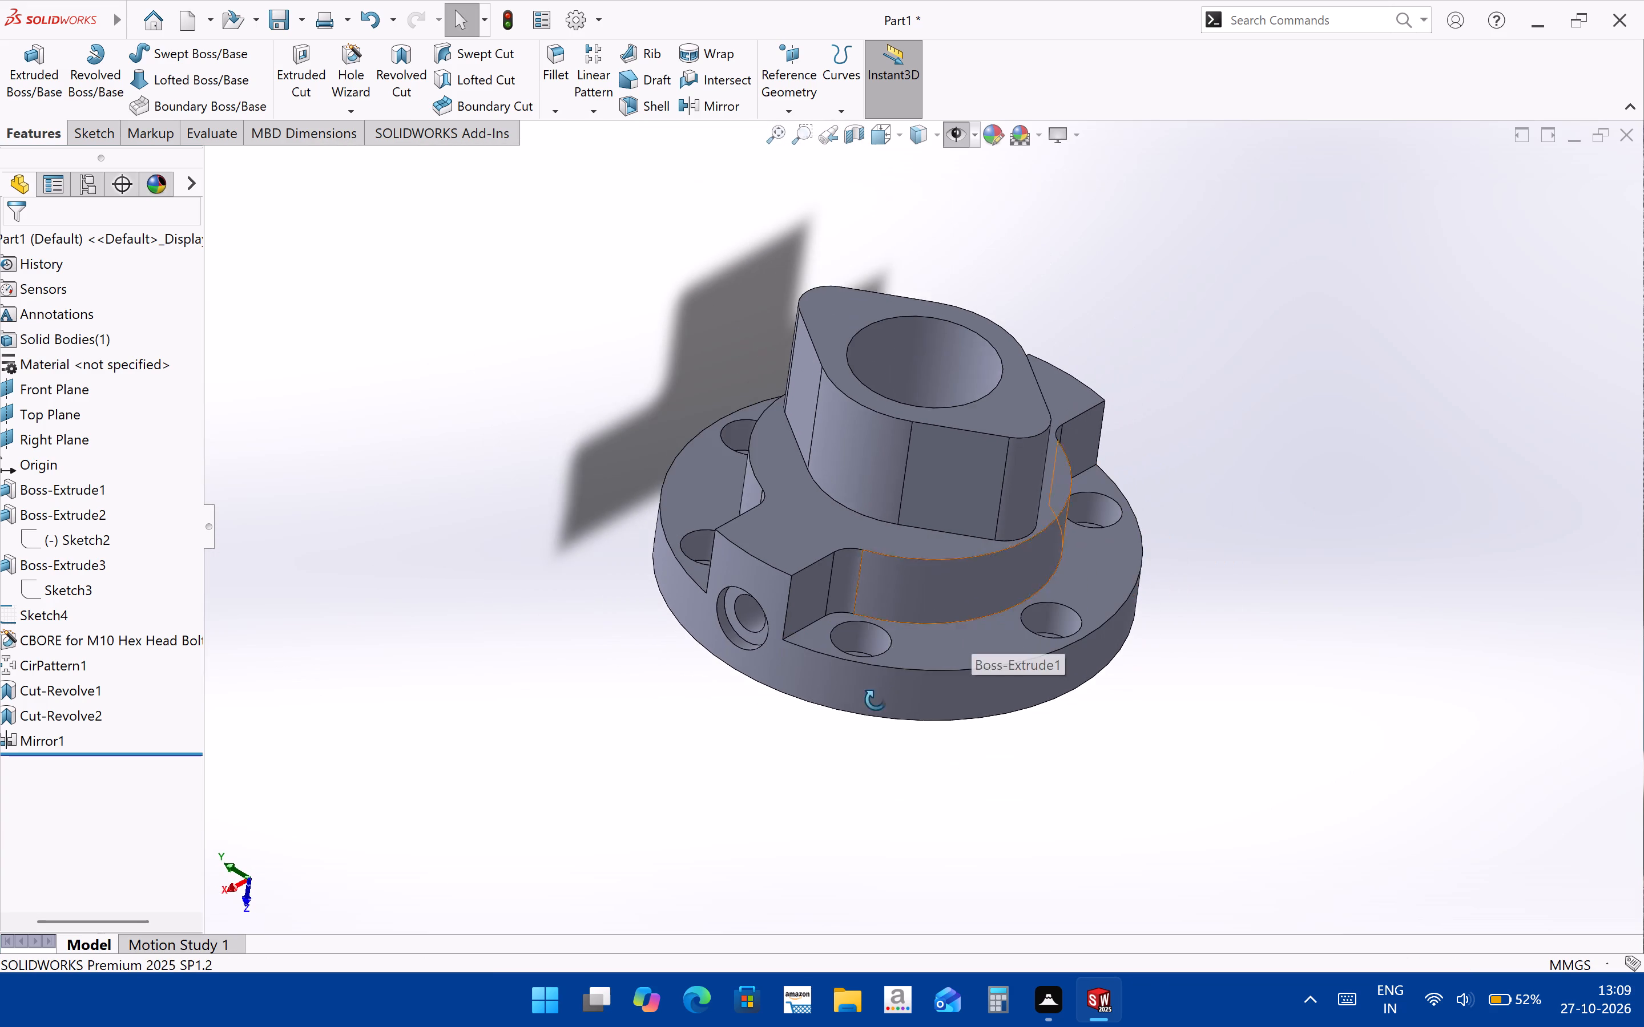
middle_drag(876, 700, 906, 772)
click(805, 552)
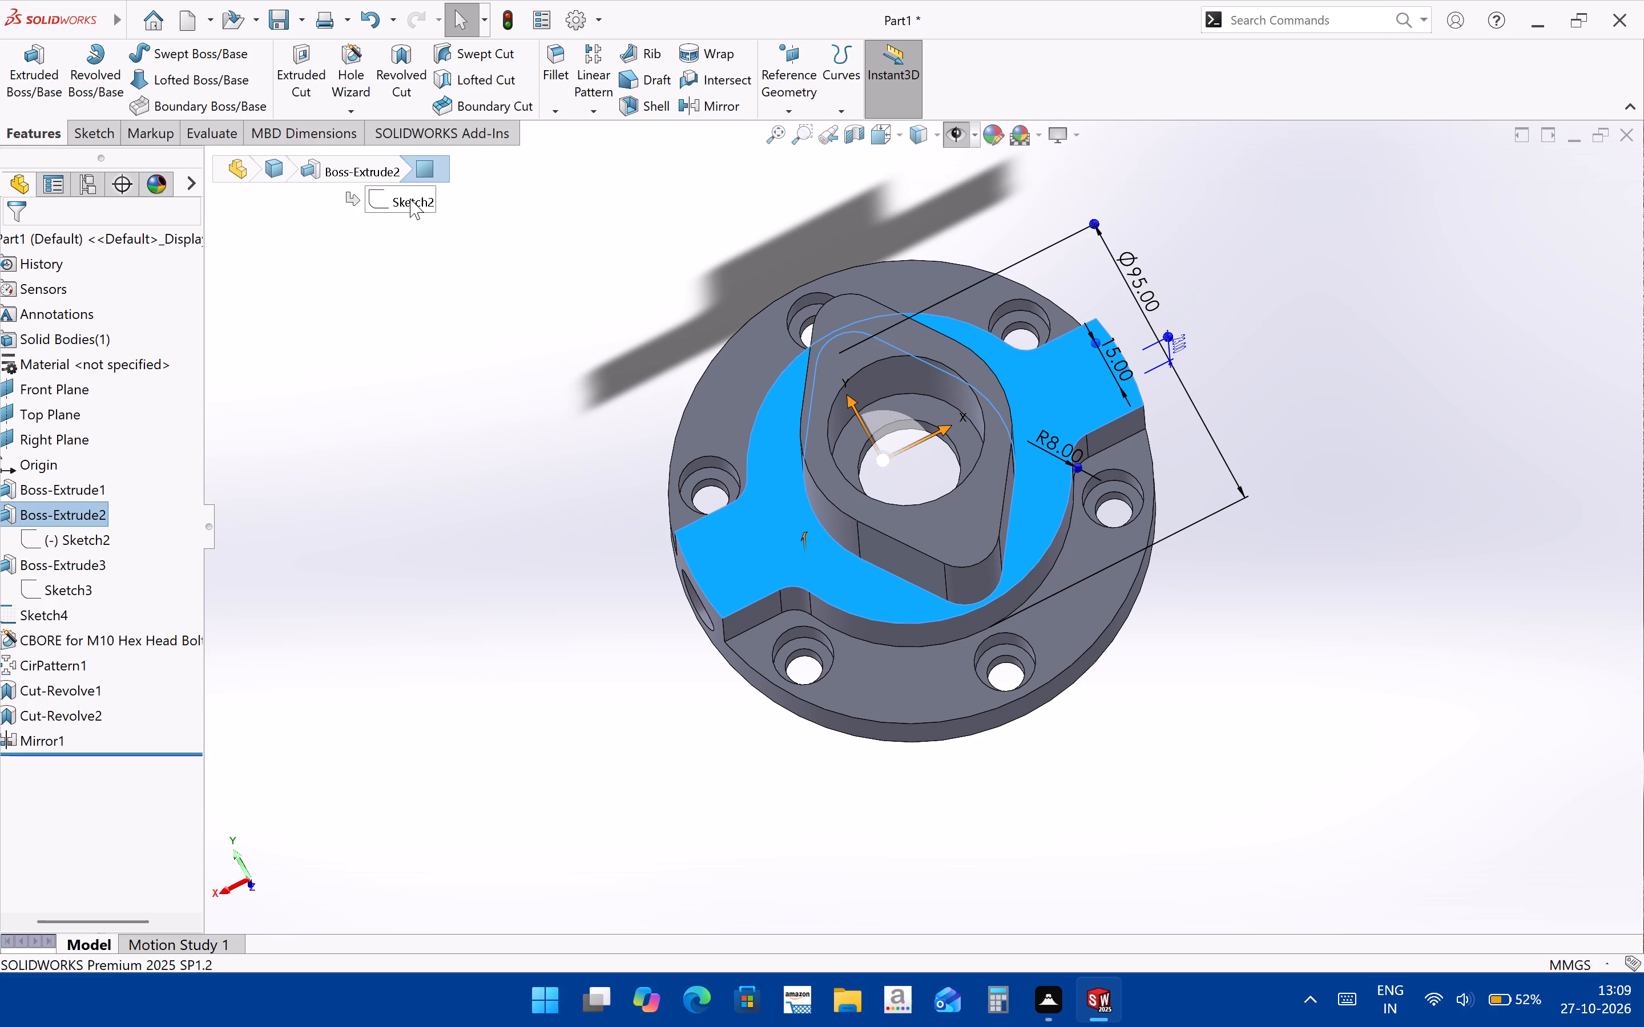
click(361, 72)
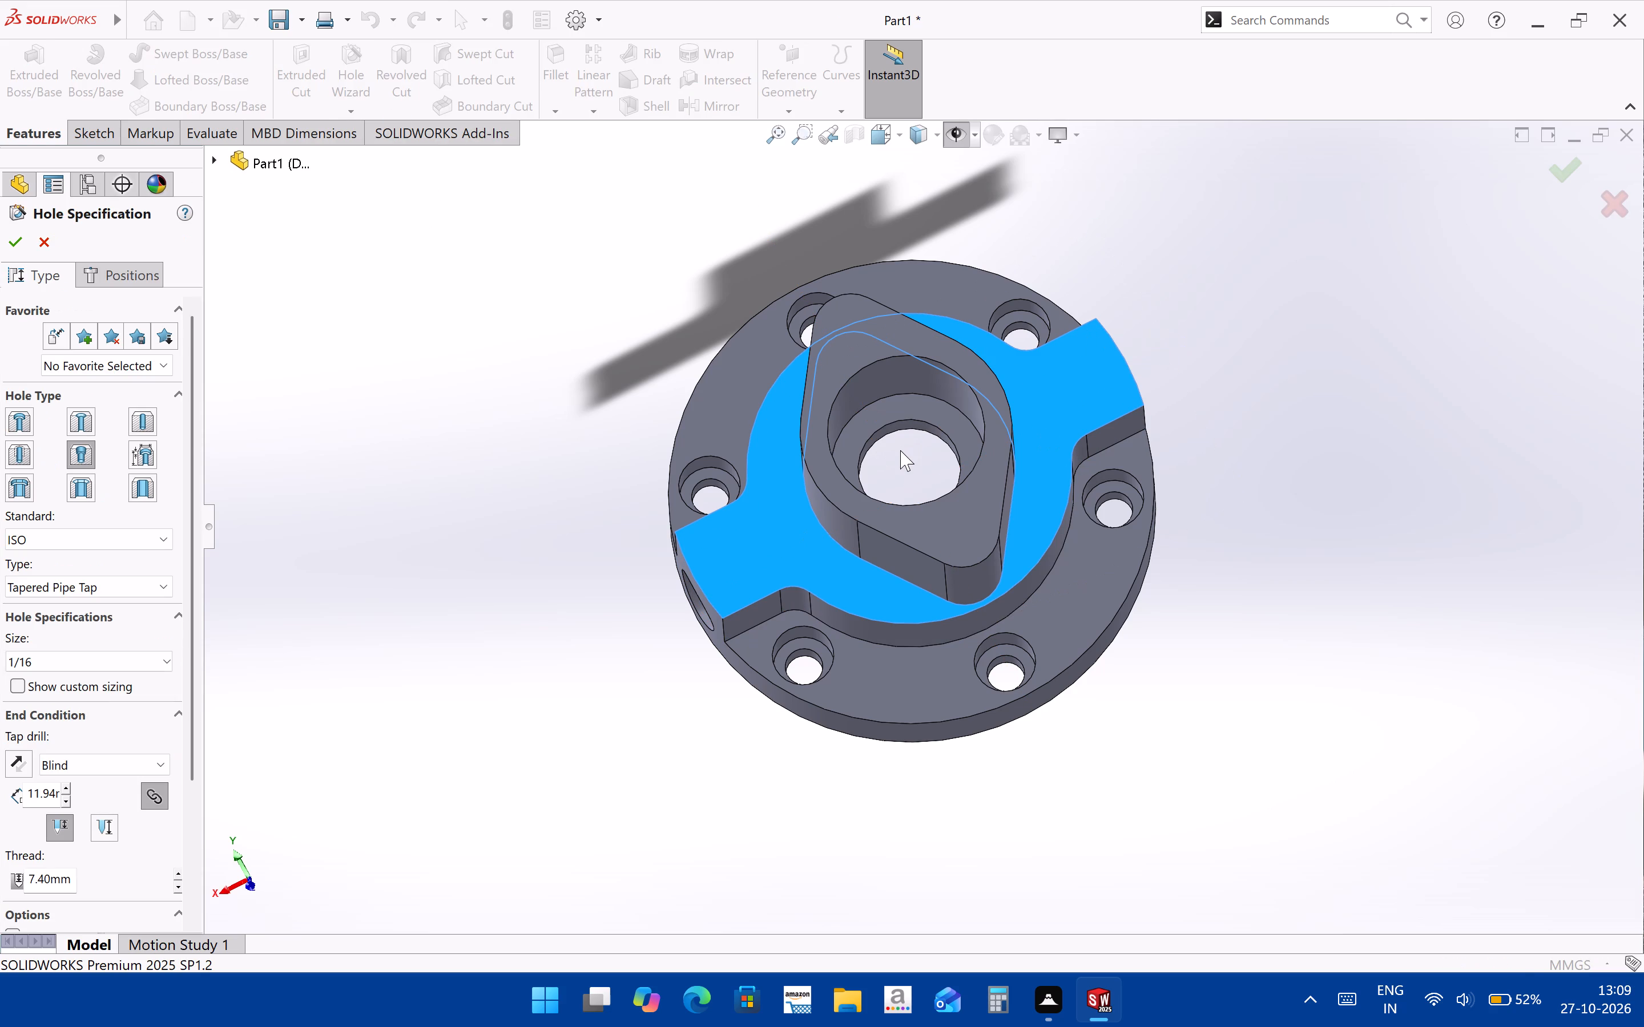
key(ctrl+8)
scroll(619, 573, up, 2)
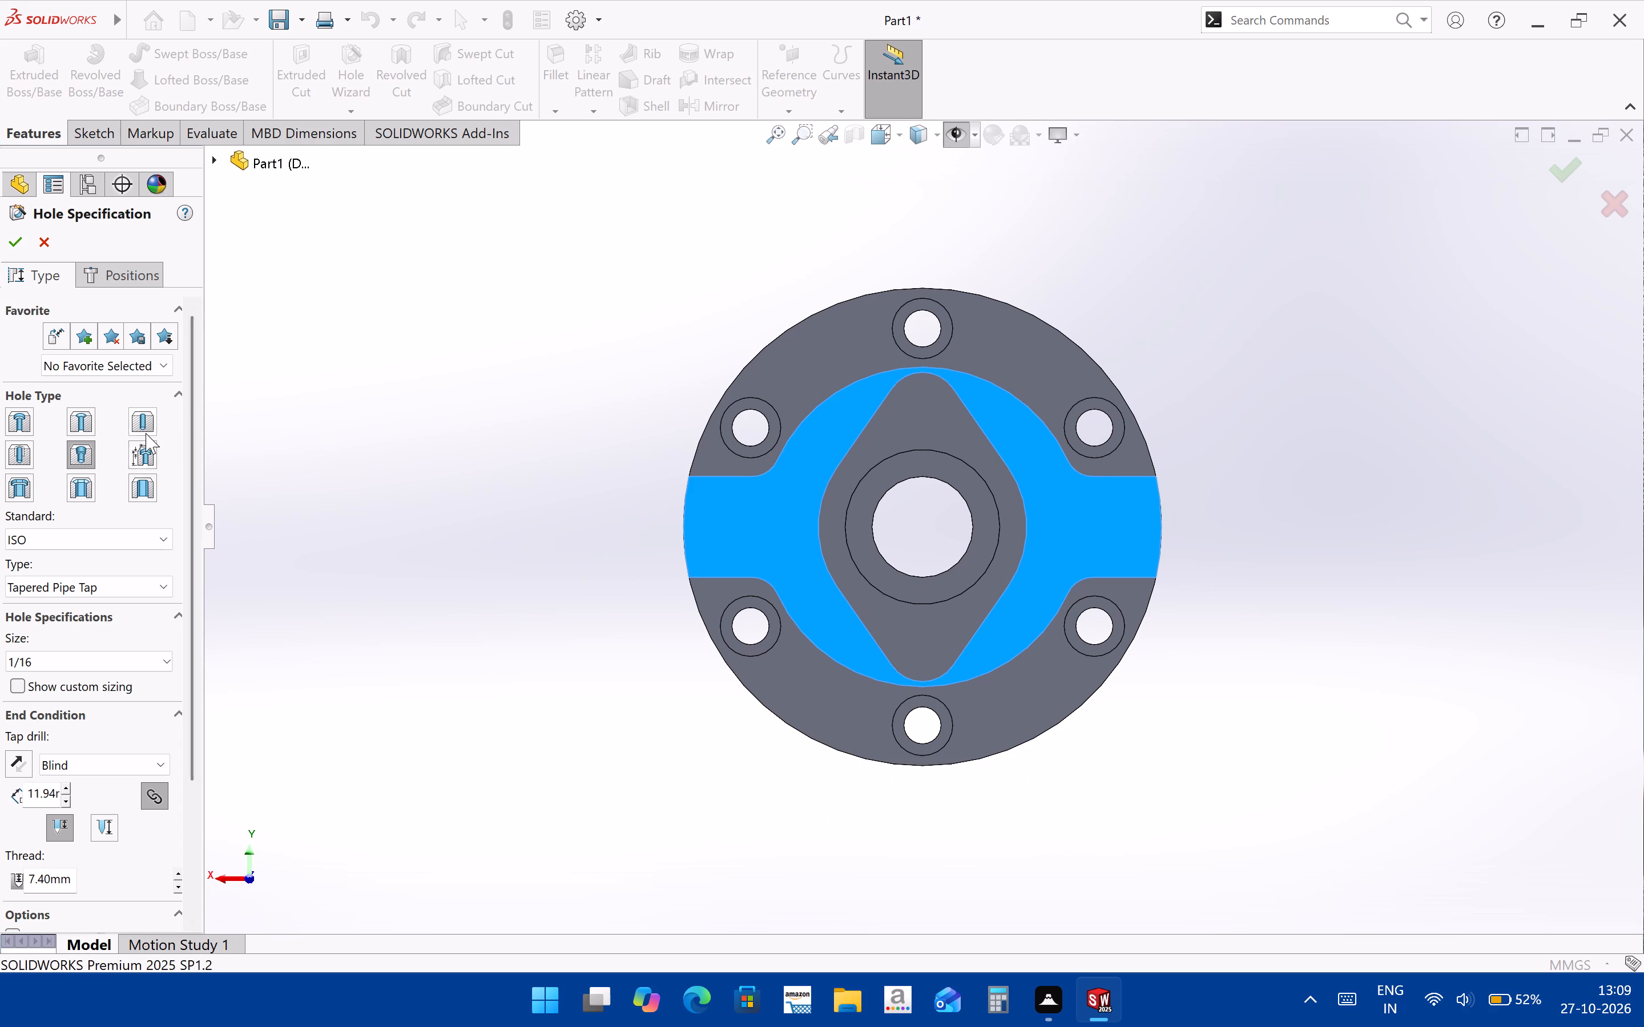
click(146, 427)
click(138, 529)
scroll(147, 579, up, 4)
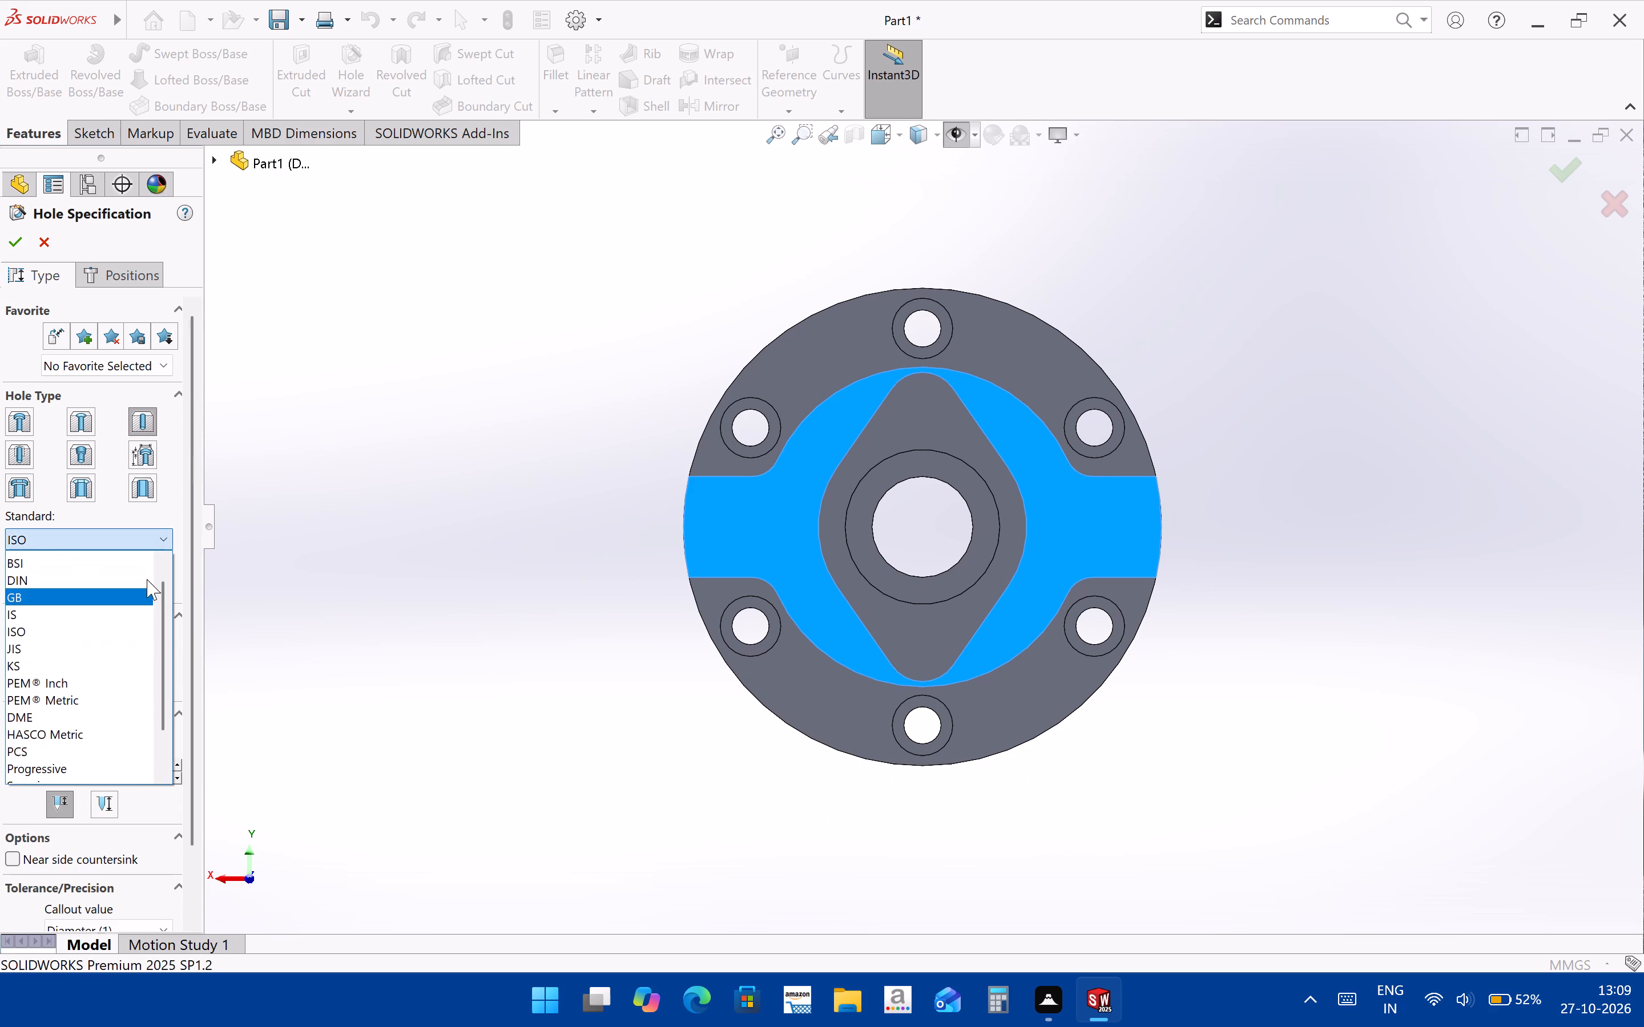
scroll(147, 579, up, 2)
click(140, 579)
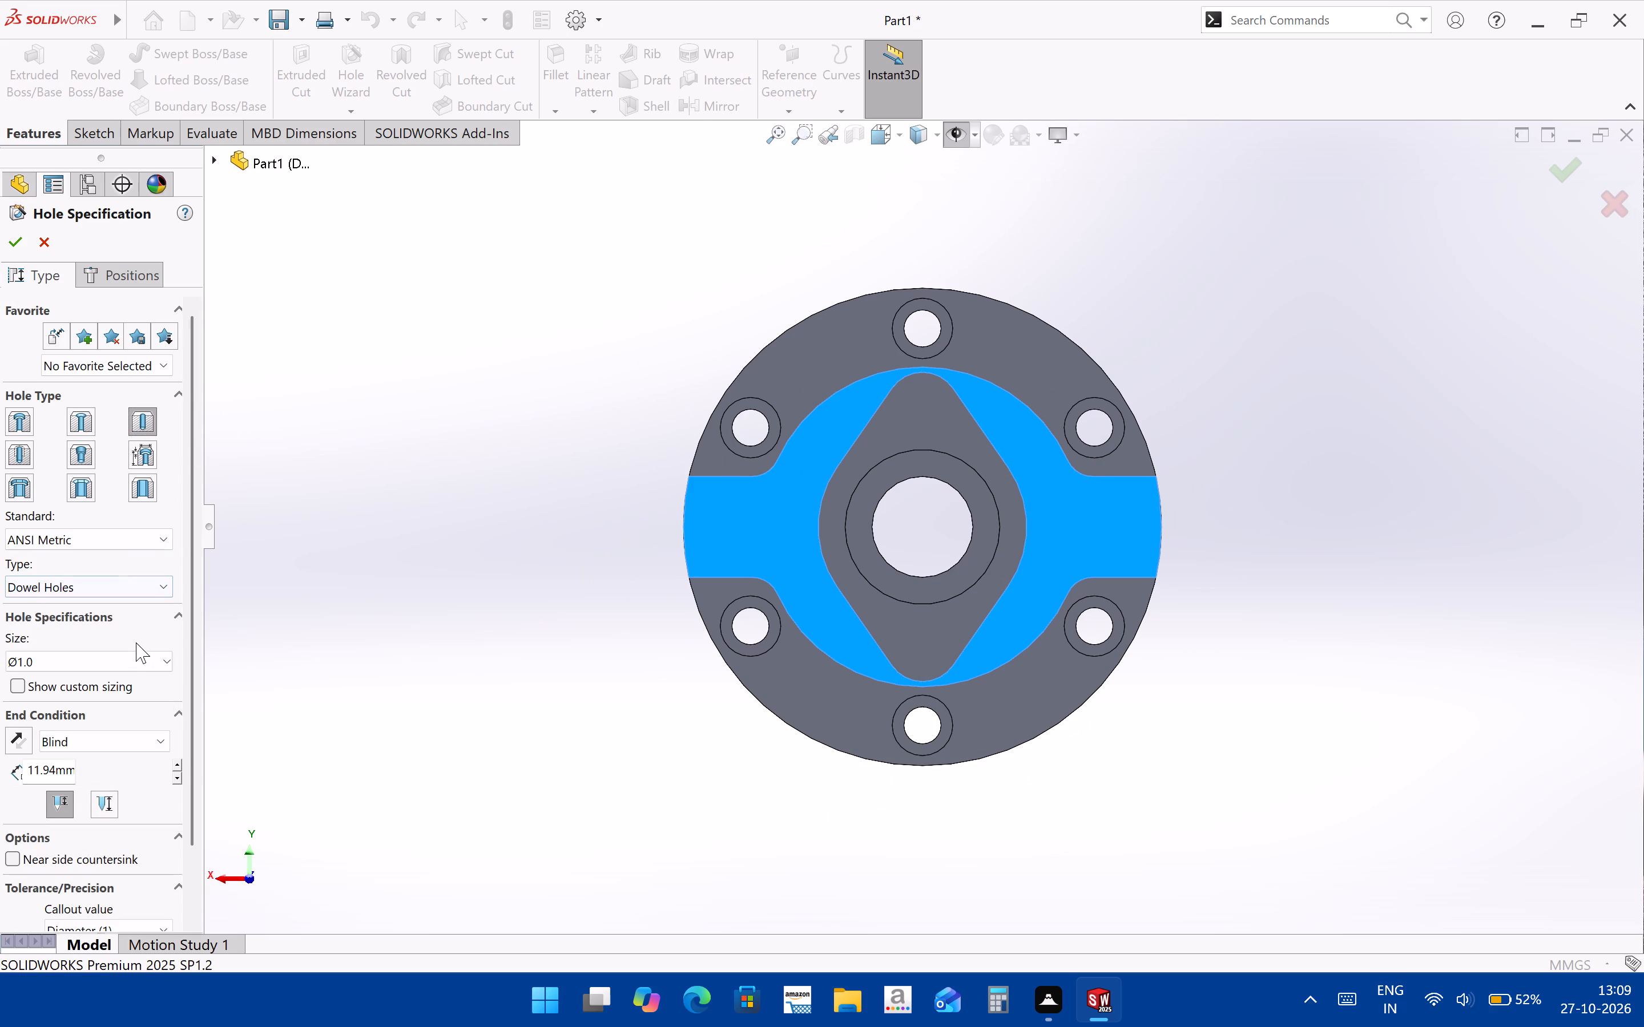
Set the hole to Screw Clearances, size M5.
click(140, 591)
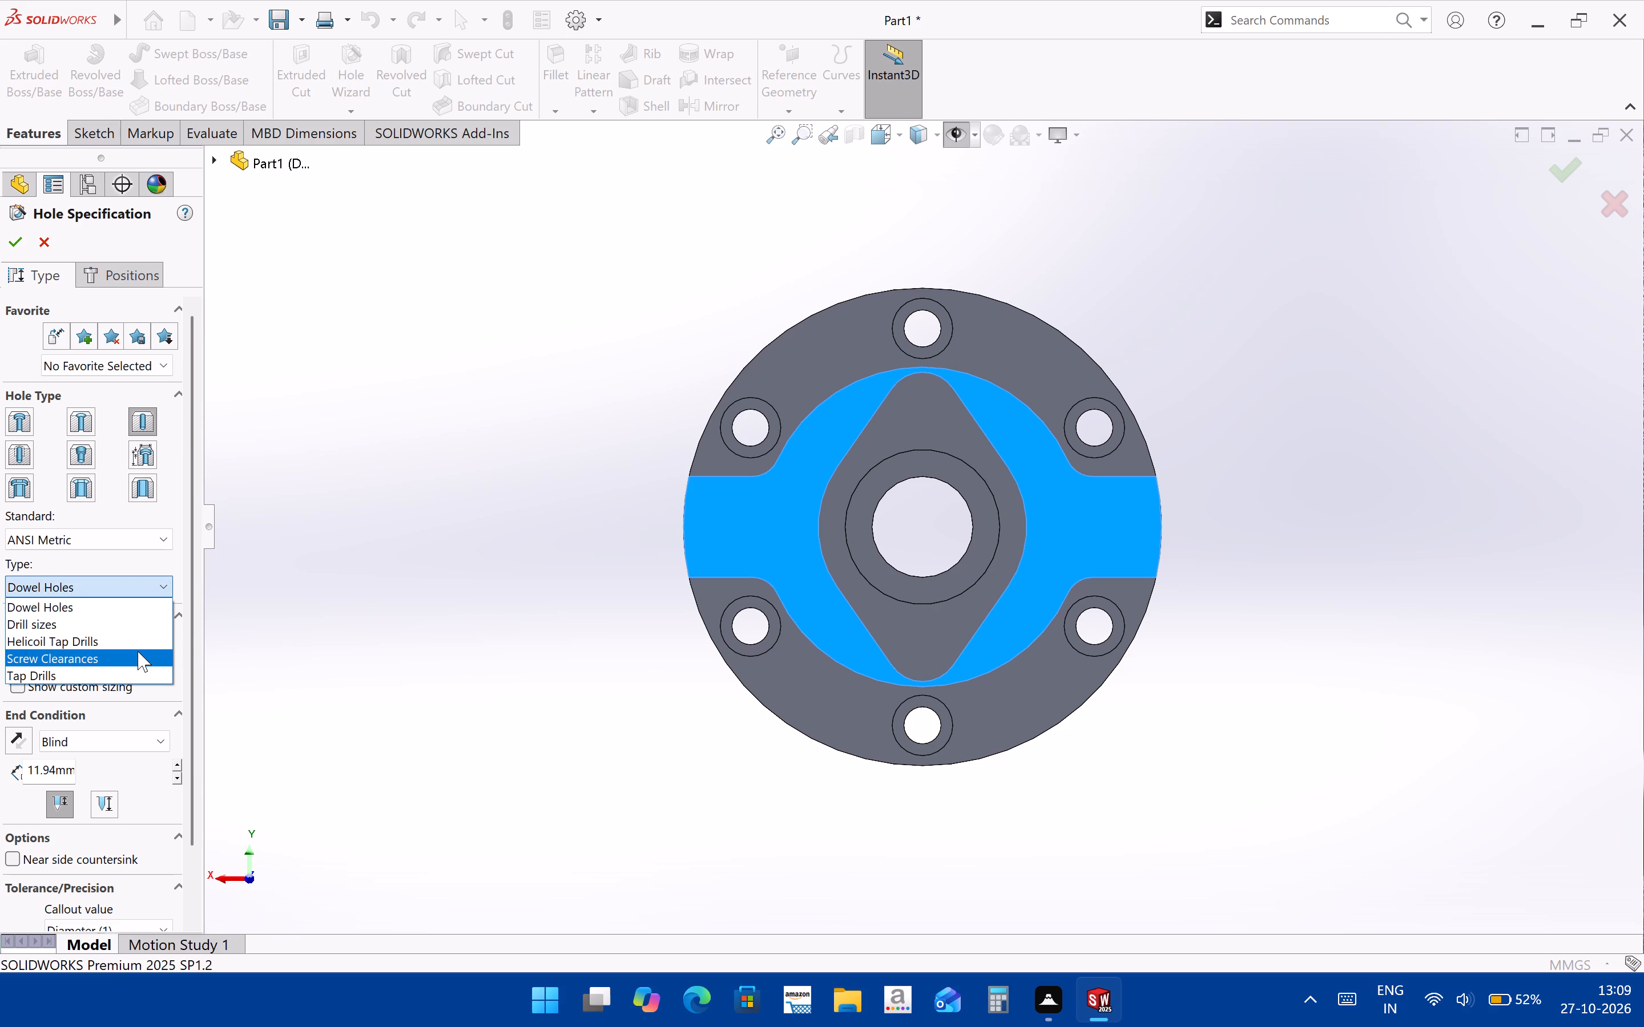
click(138, 651)
click(127, 655)
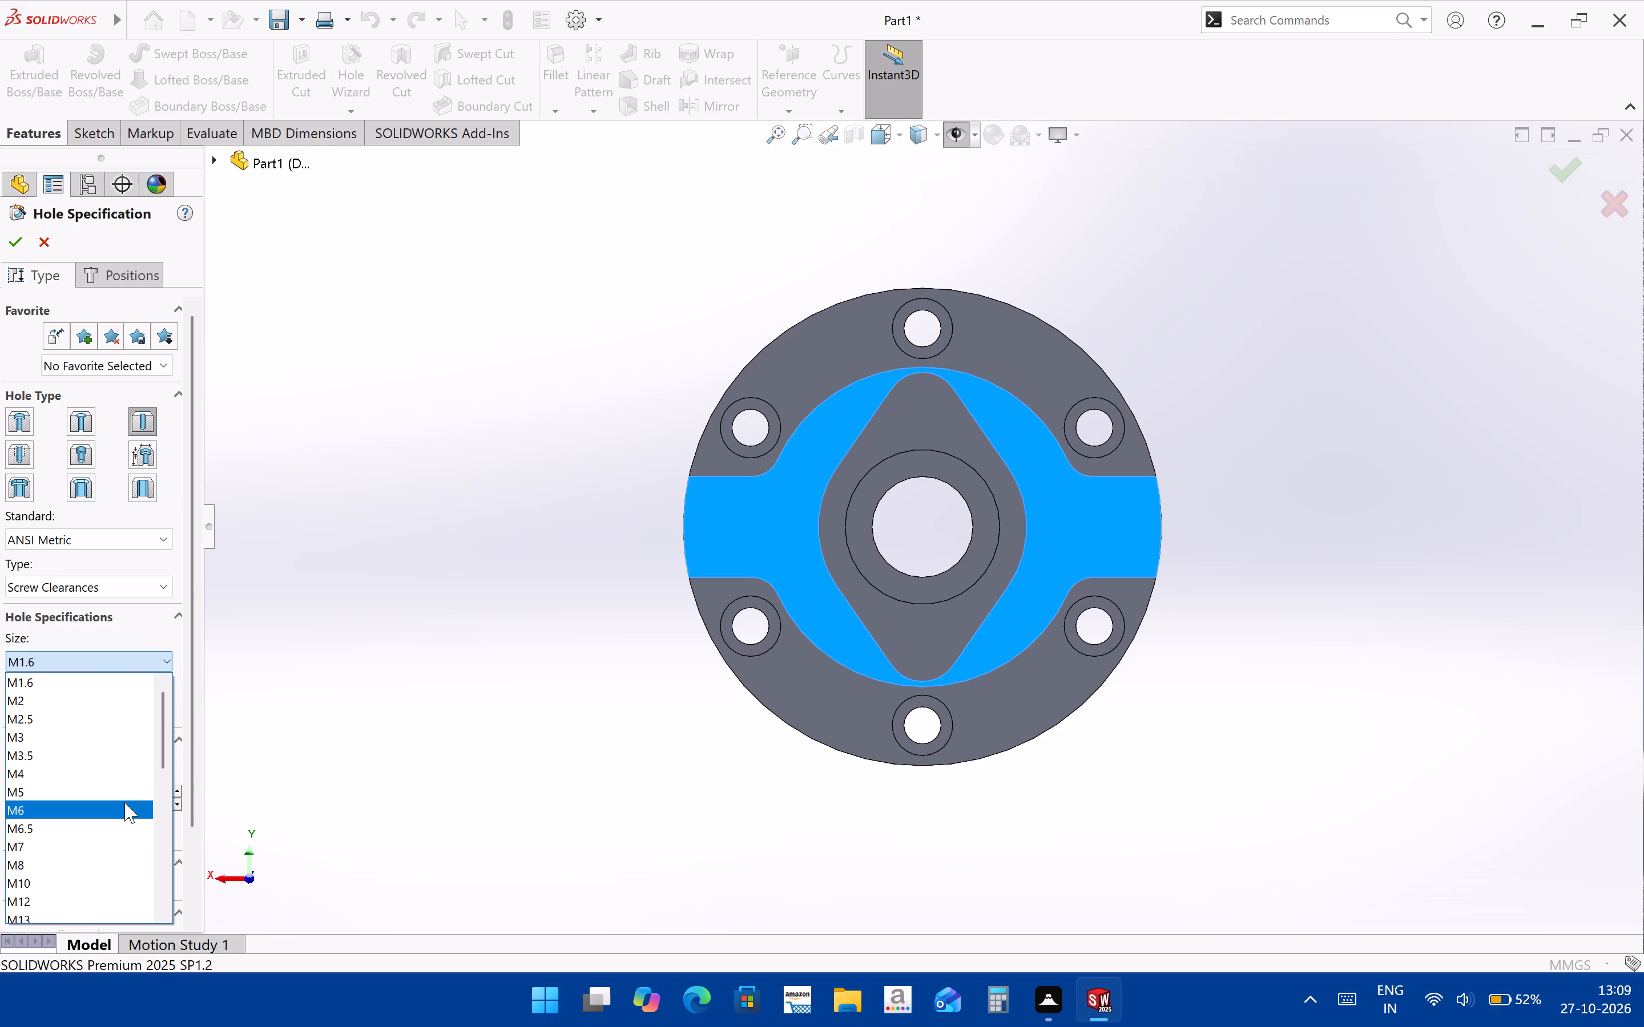
click(128, 795)
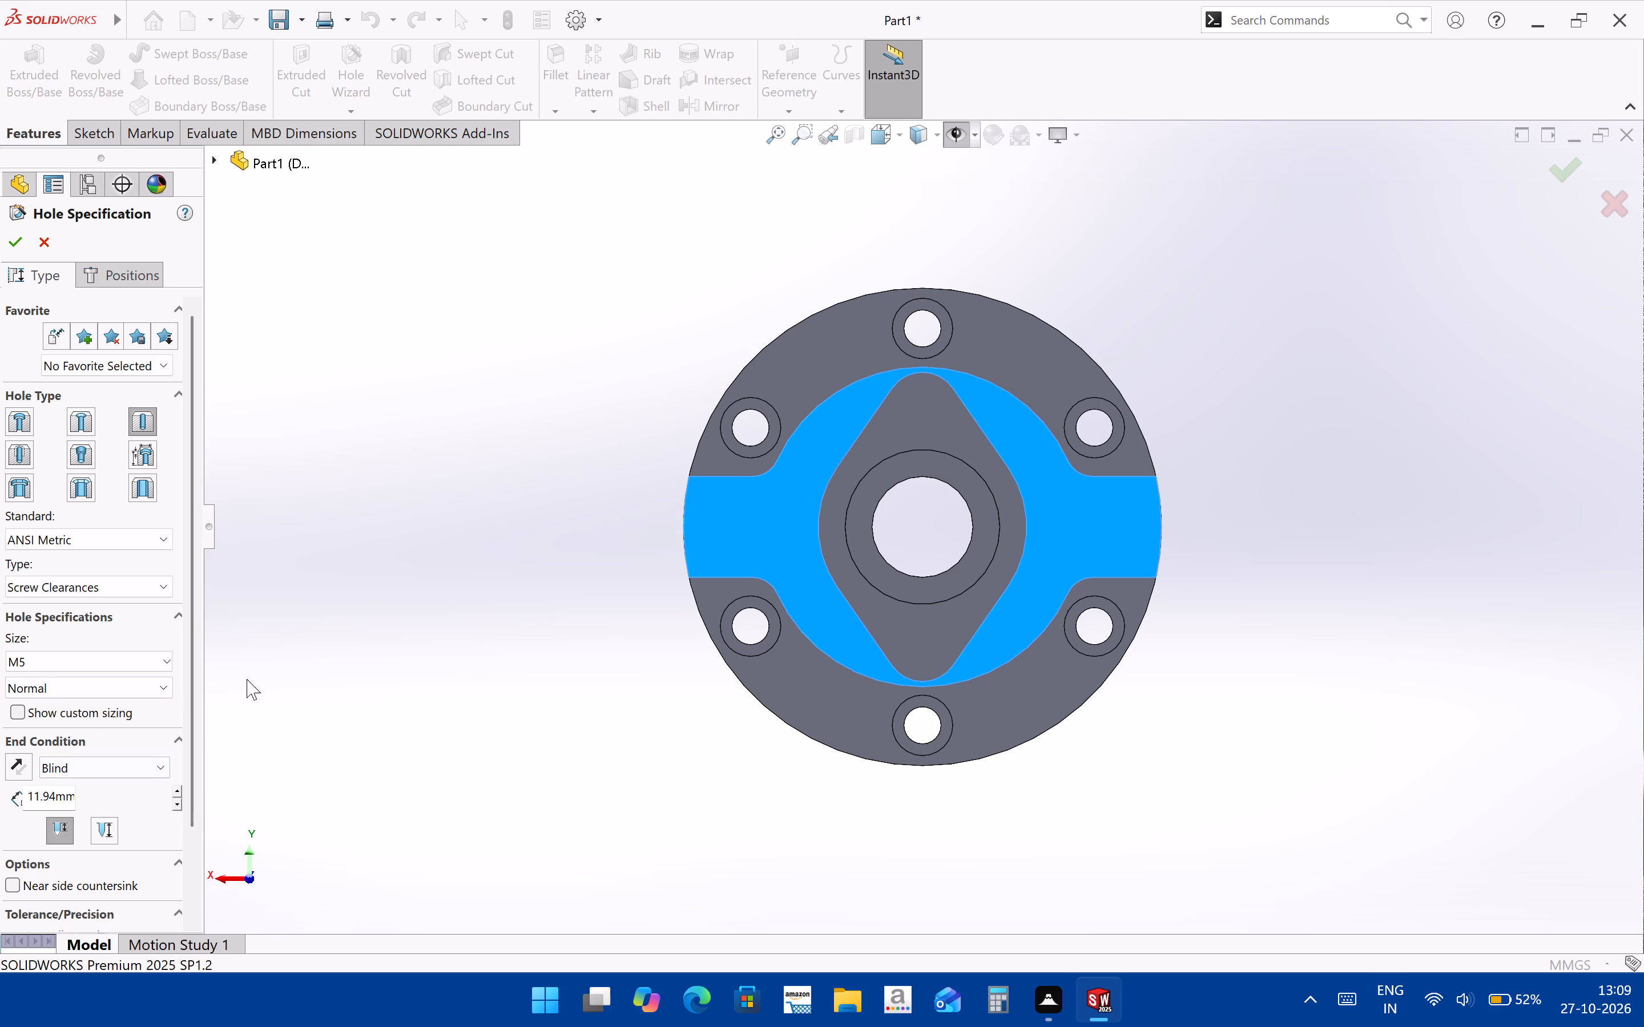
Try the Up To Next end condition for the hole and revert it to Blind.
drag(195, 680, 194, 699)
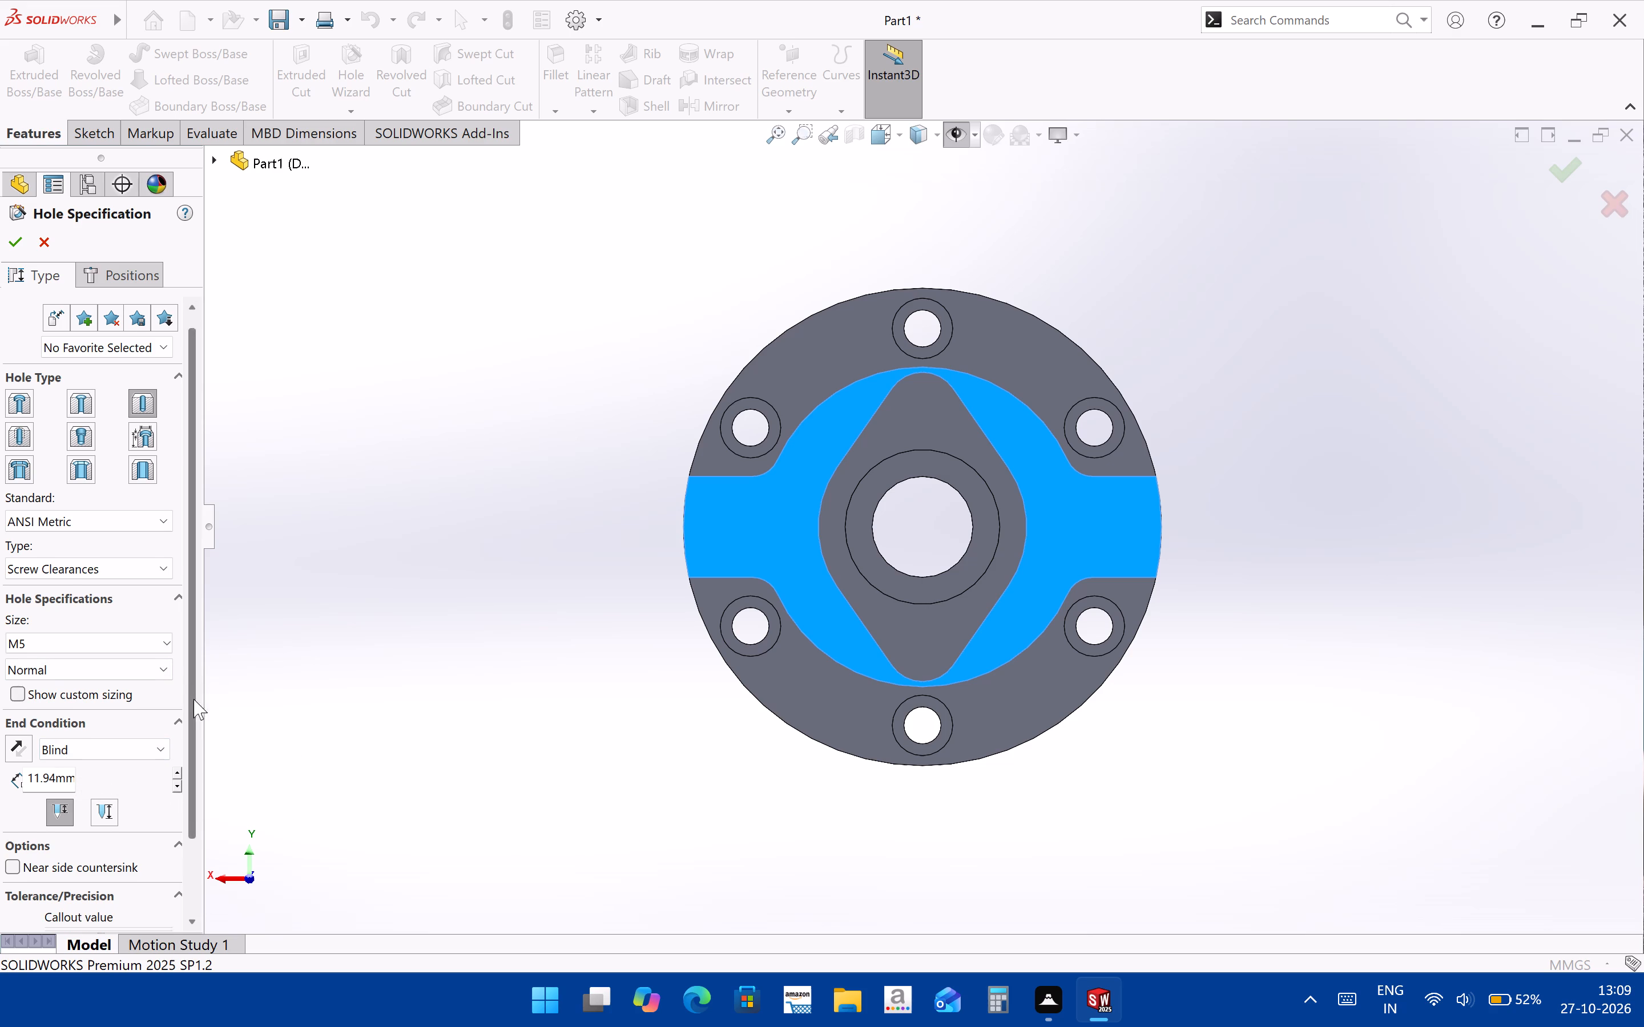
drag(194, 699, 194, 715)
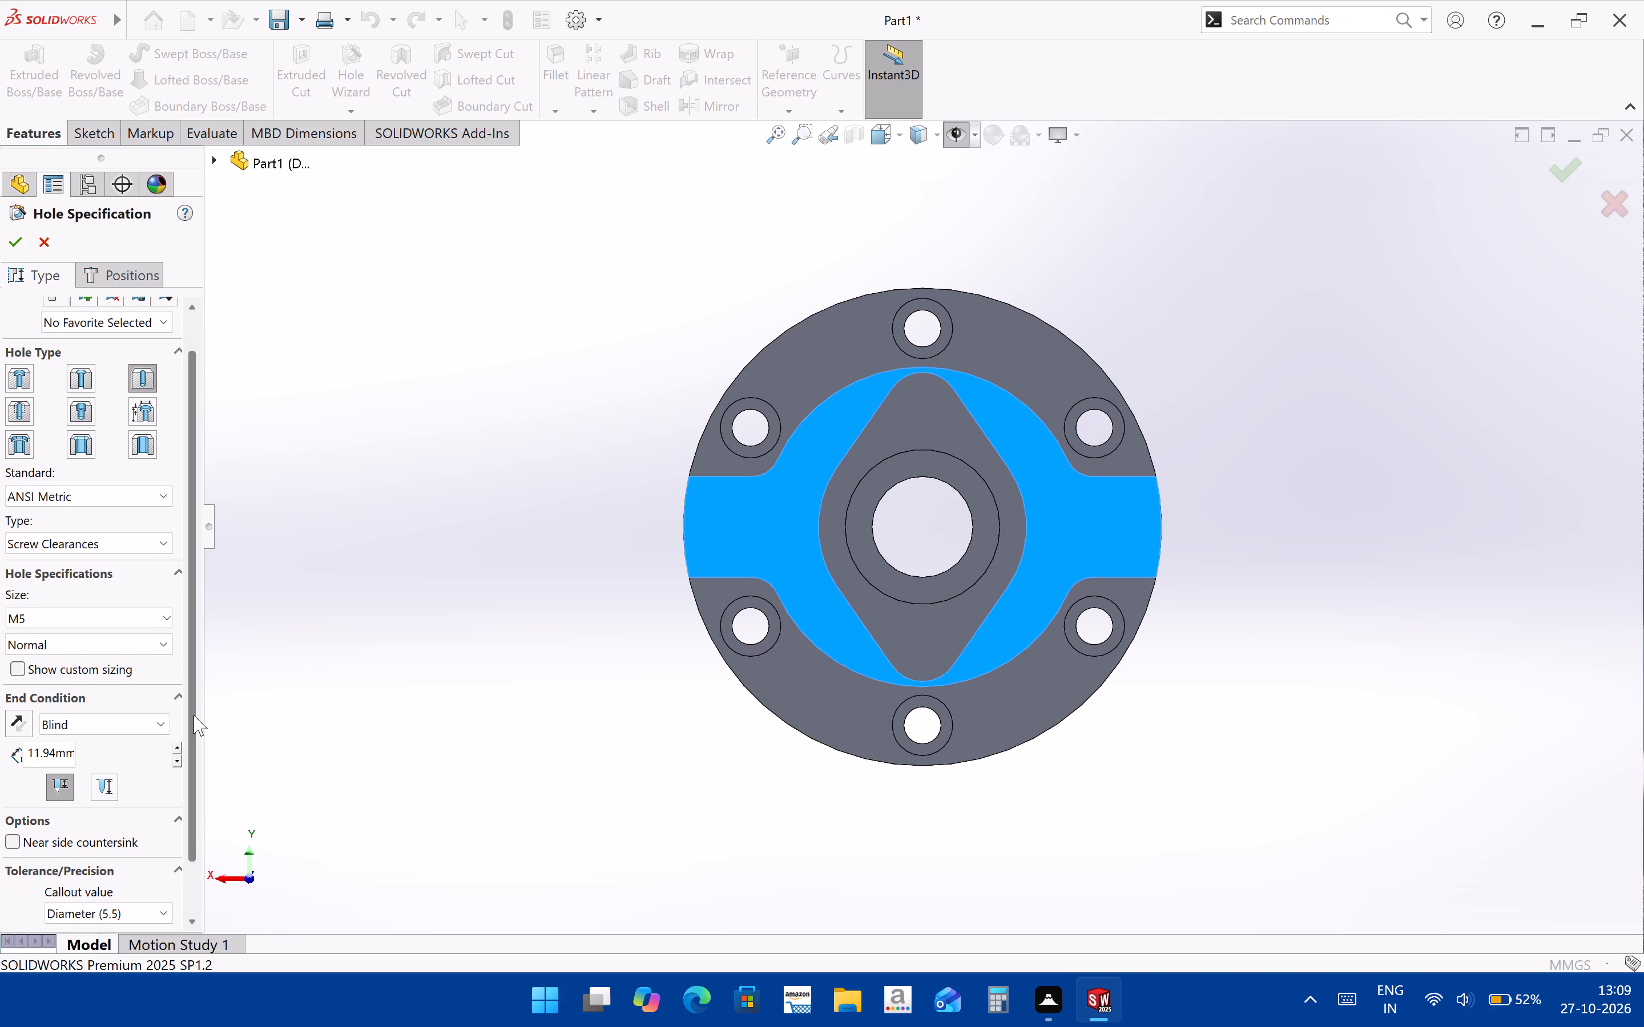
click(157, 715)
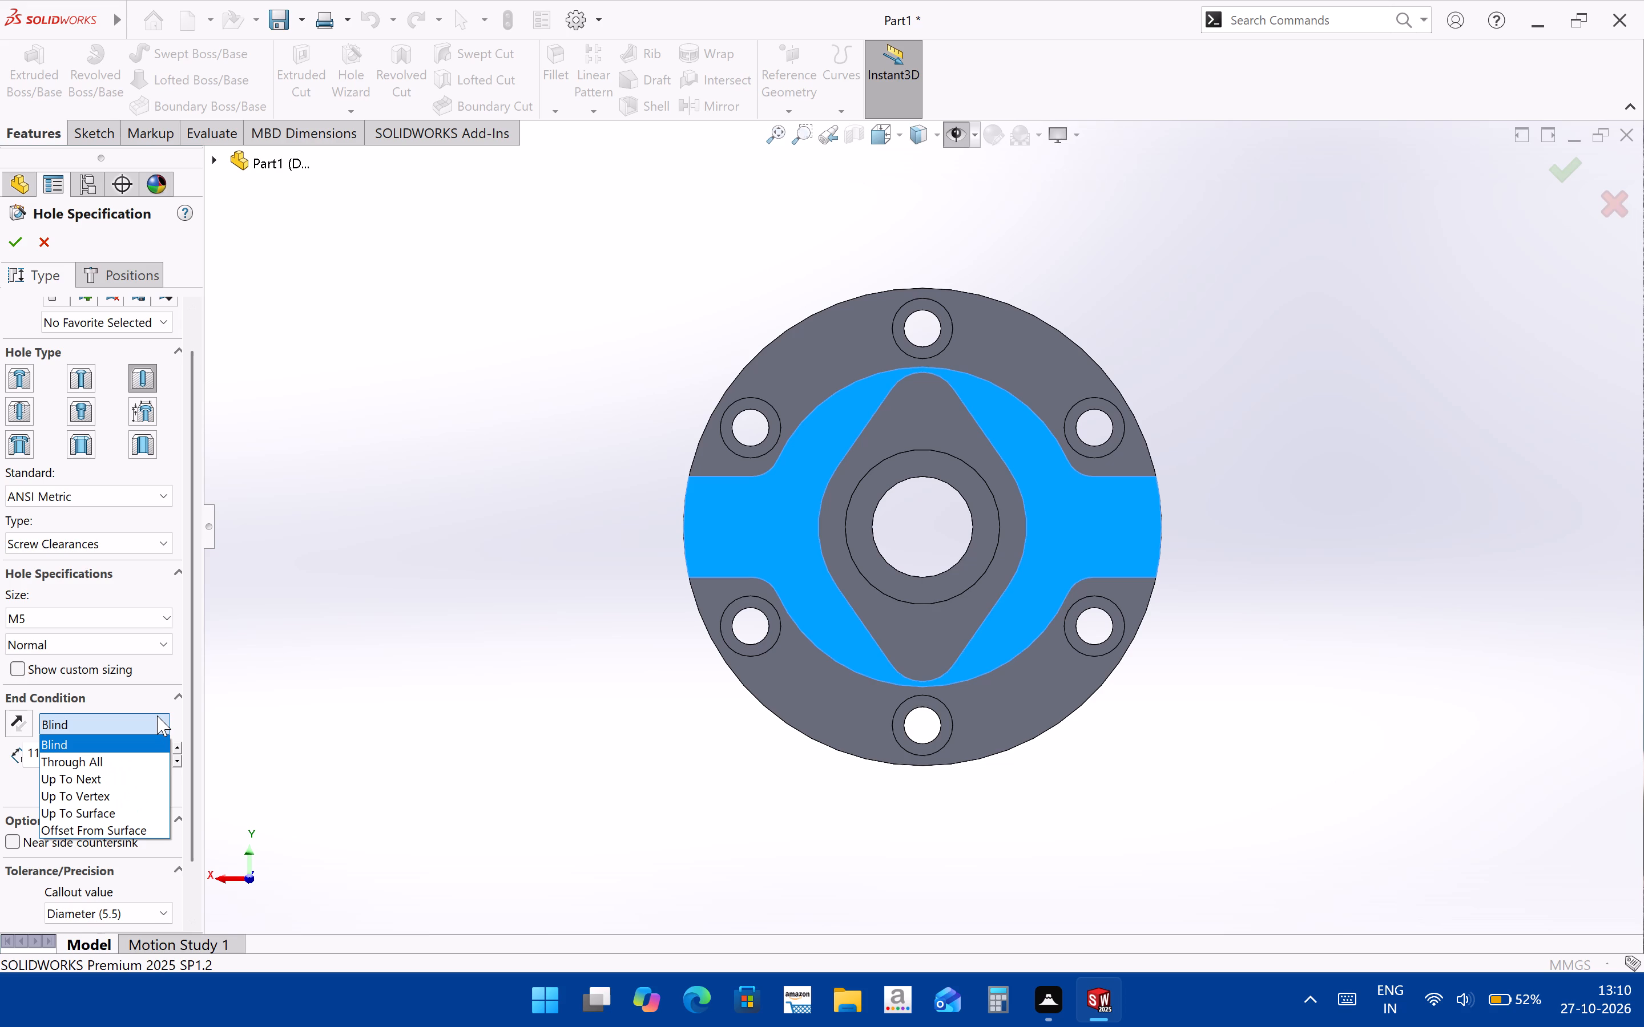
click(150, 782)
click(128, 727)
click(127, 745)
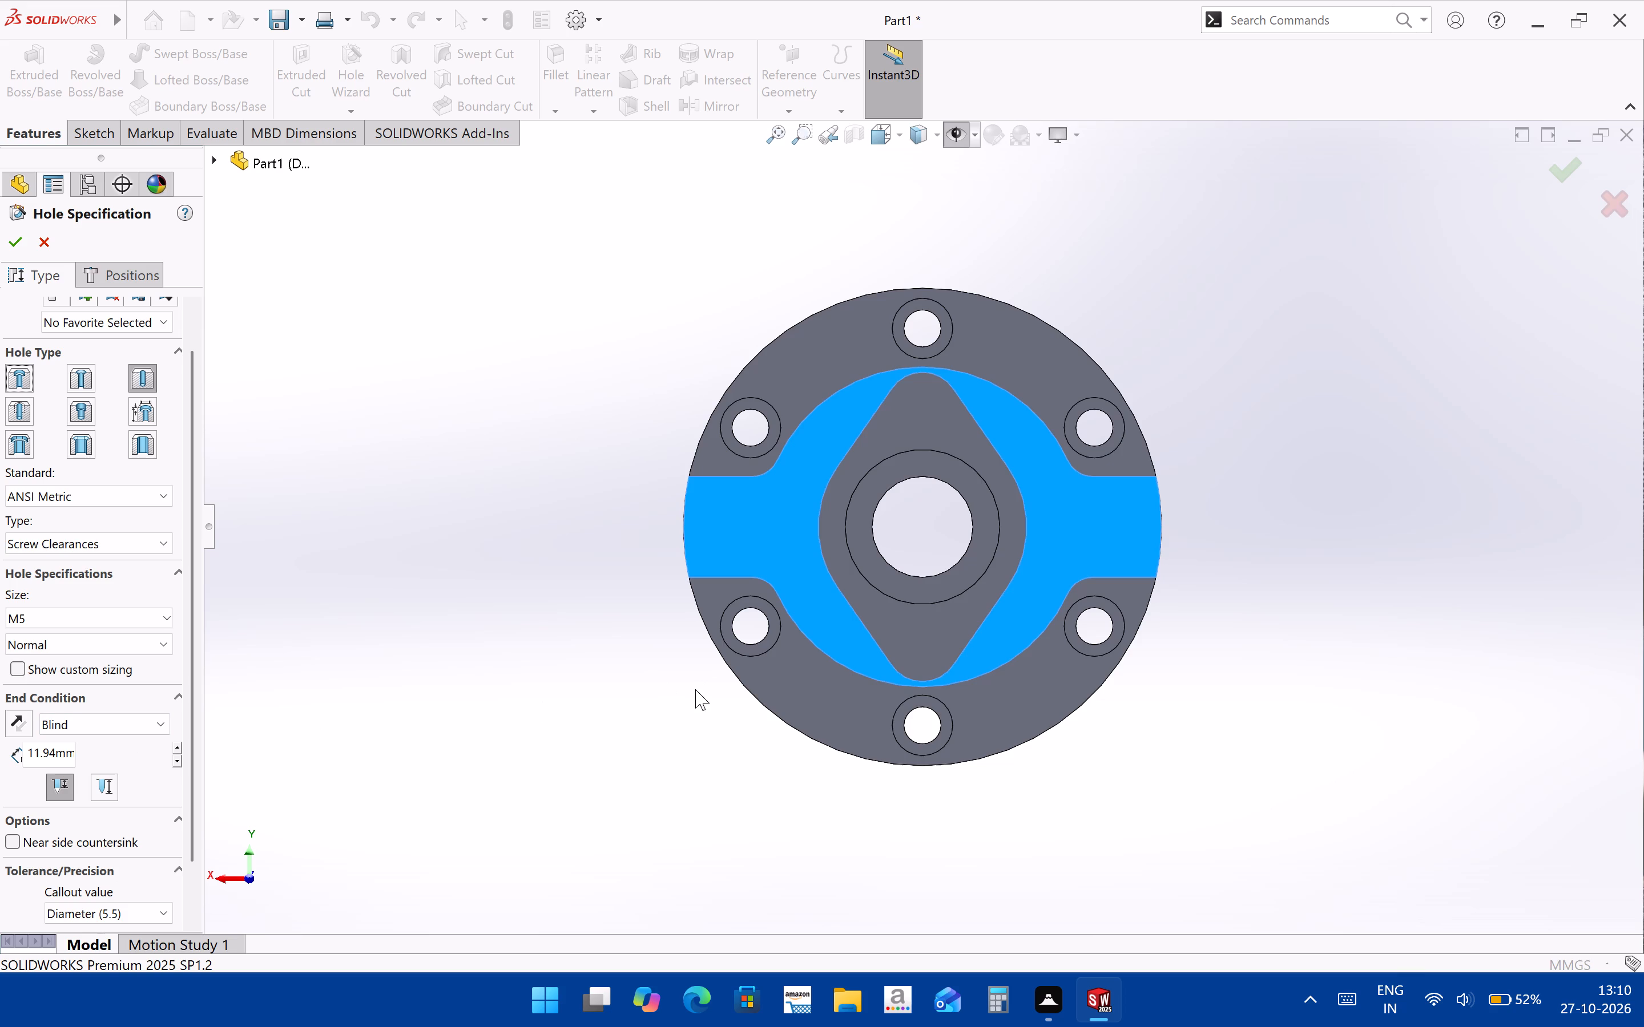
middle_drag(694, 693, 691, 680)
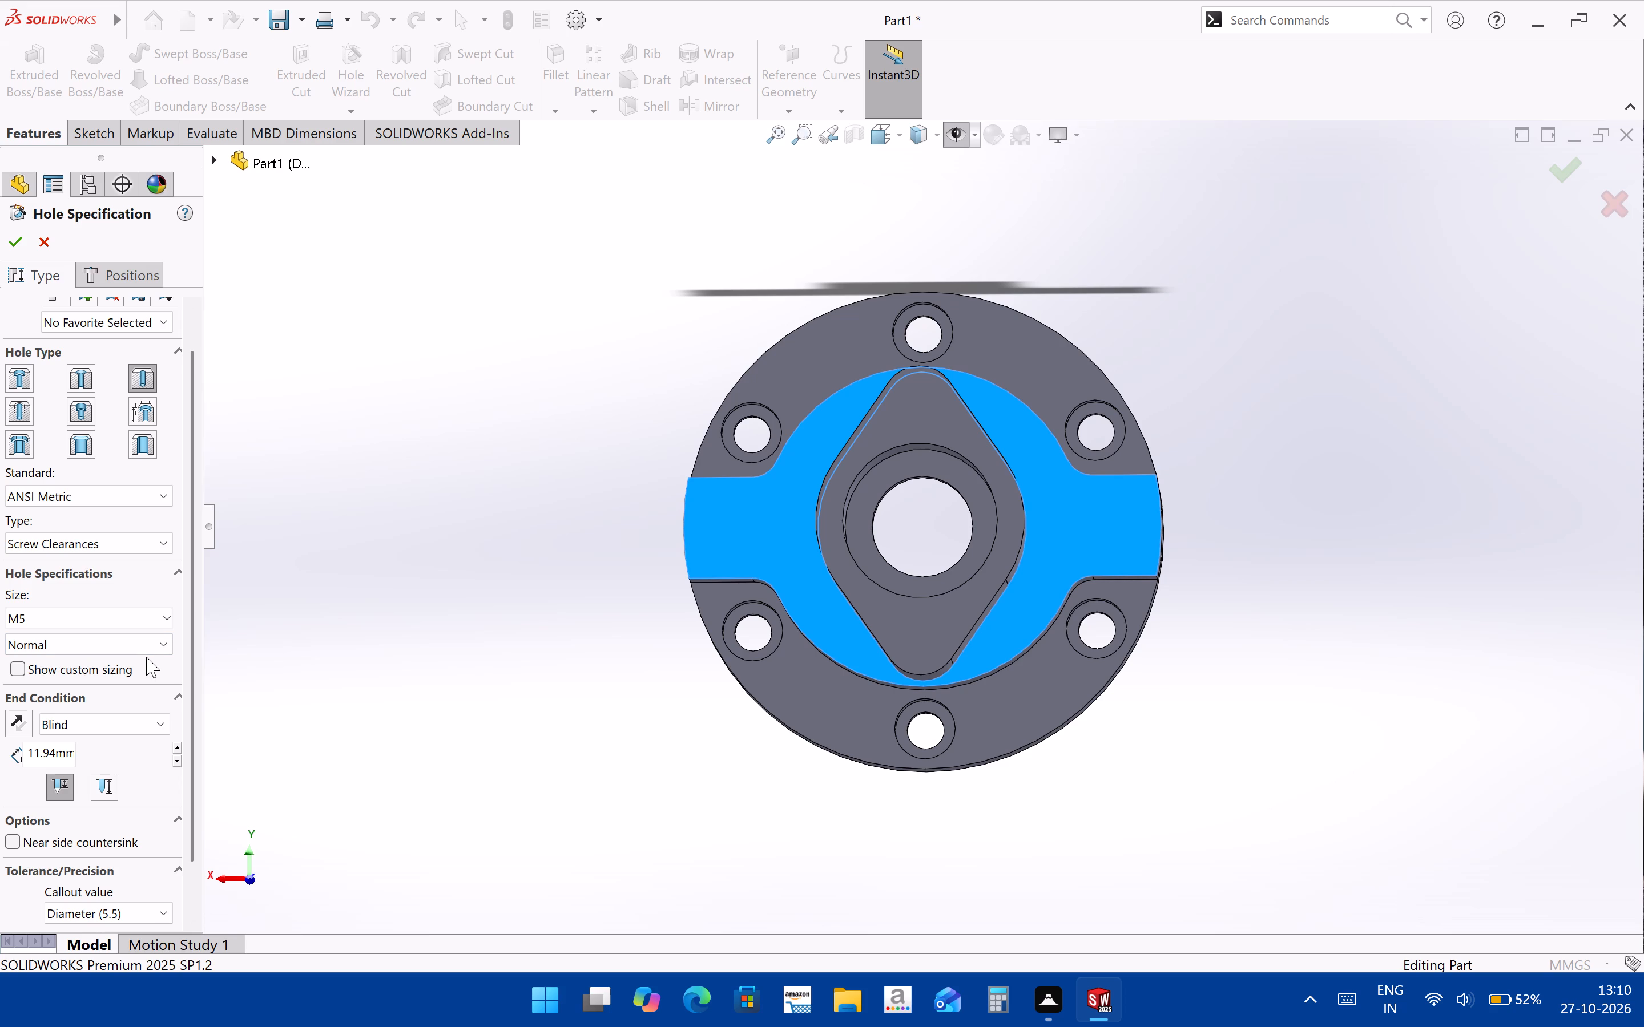
Enable custom sizing, set the through hole diameter to 5 mm, and create the clearance hole on the lugged boss's upper face.
click(96, 671)
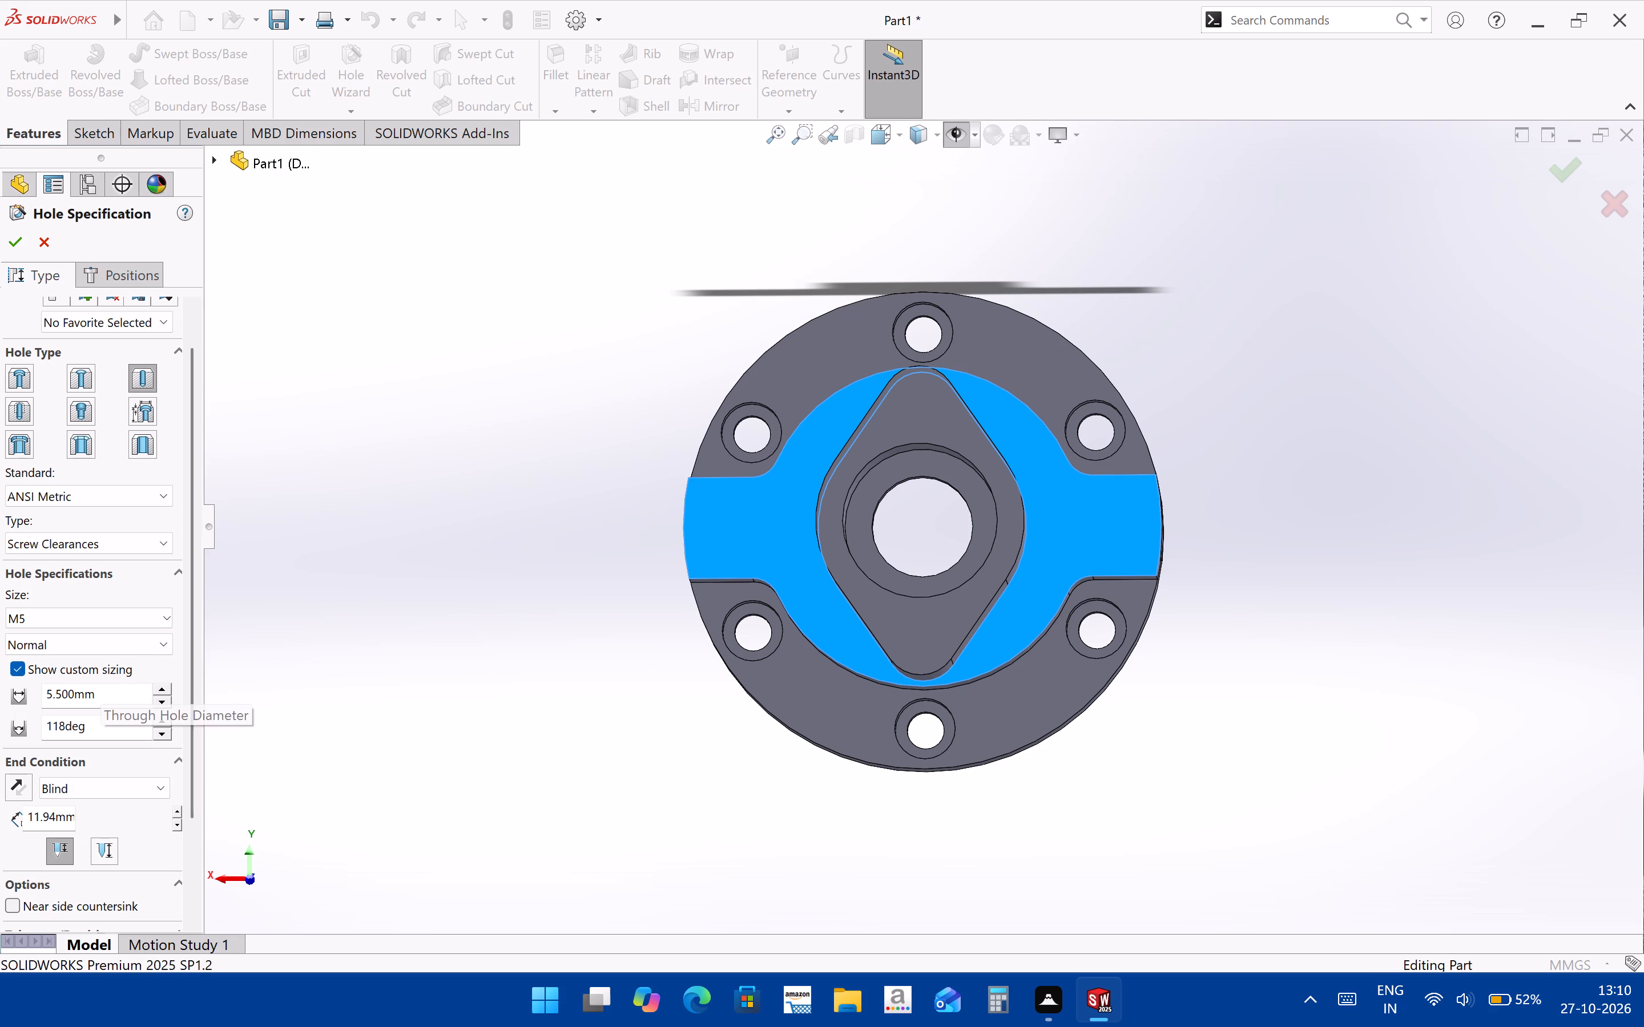
drag(100, 703, 0, 703)
key(5)
key(Return)
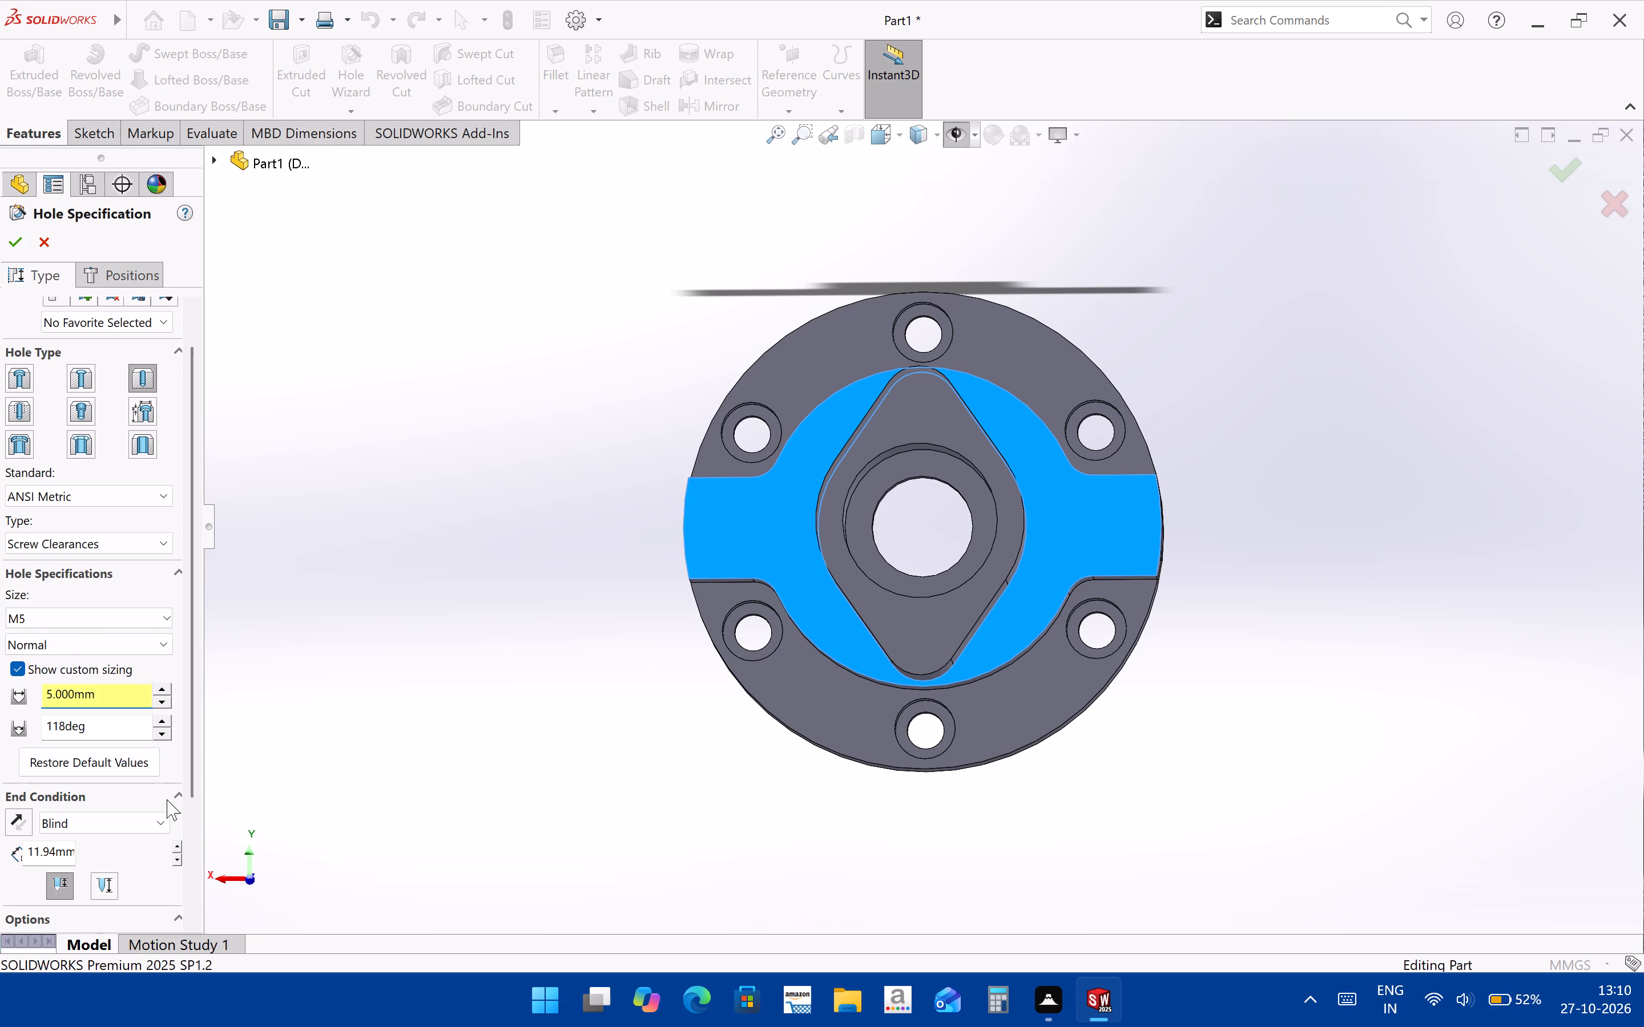
drag(192, 760, 187, 815)
click(769, 547)
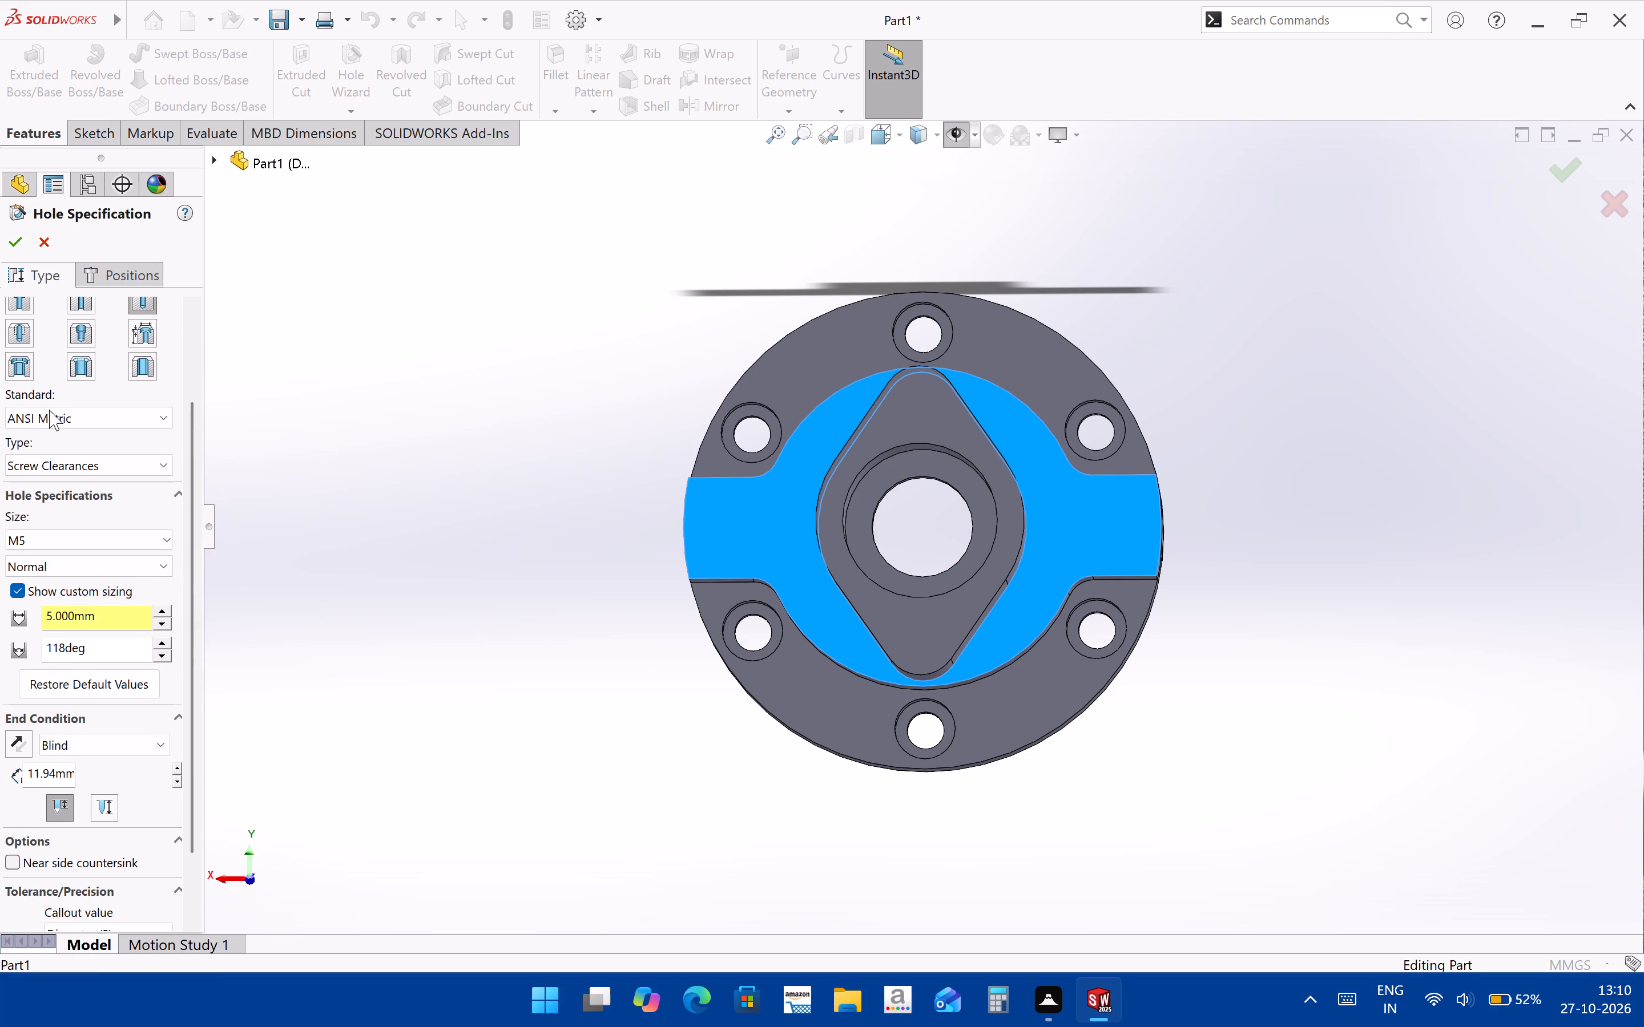
click(15, 250)
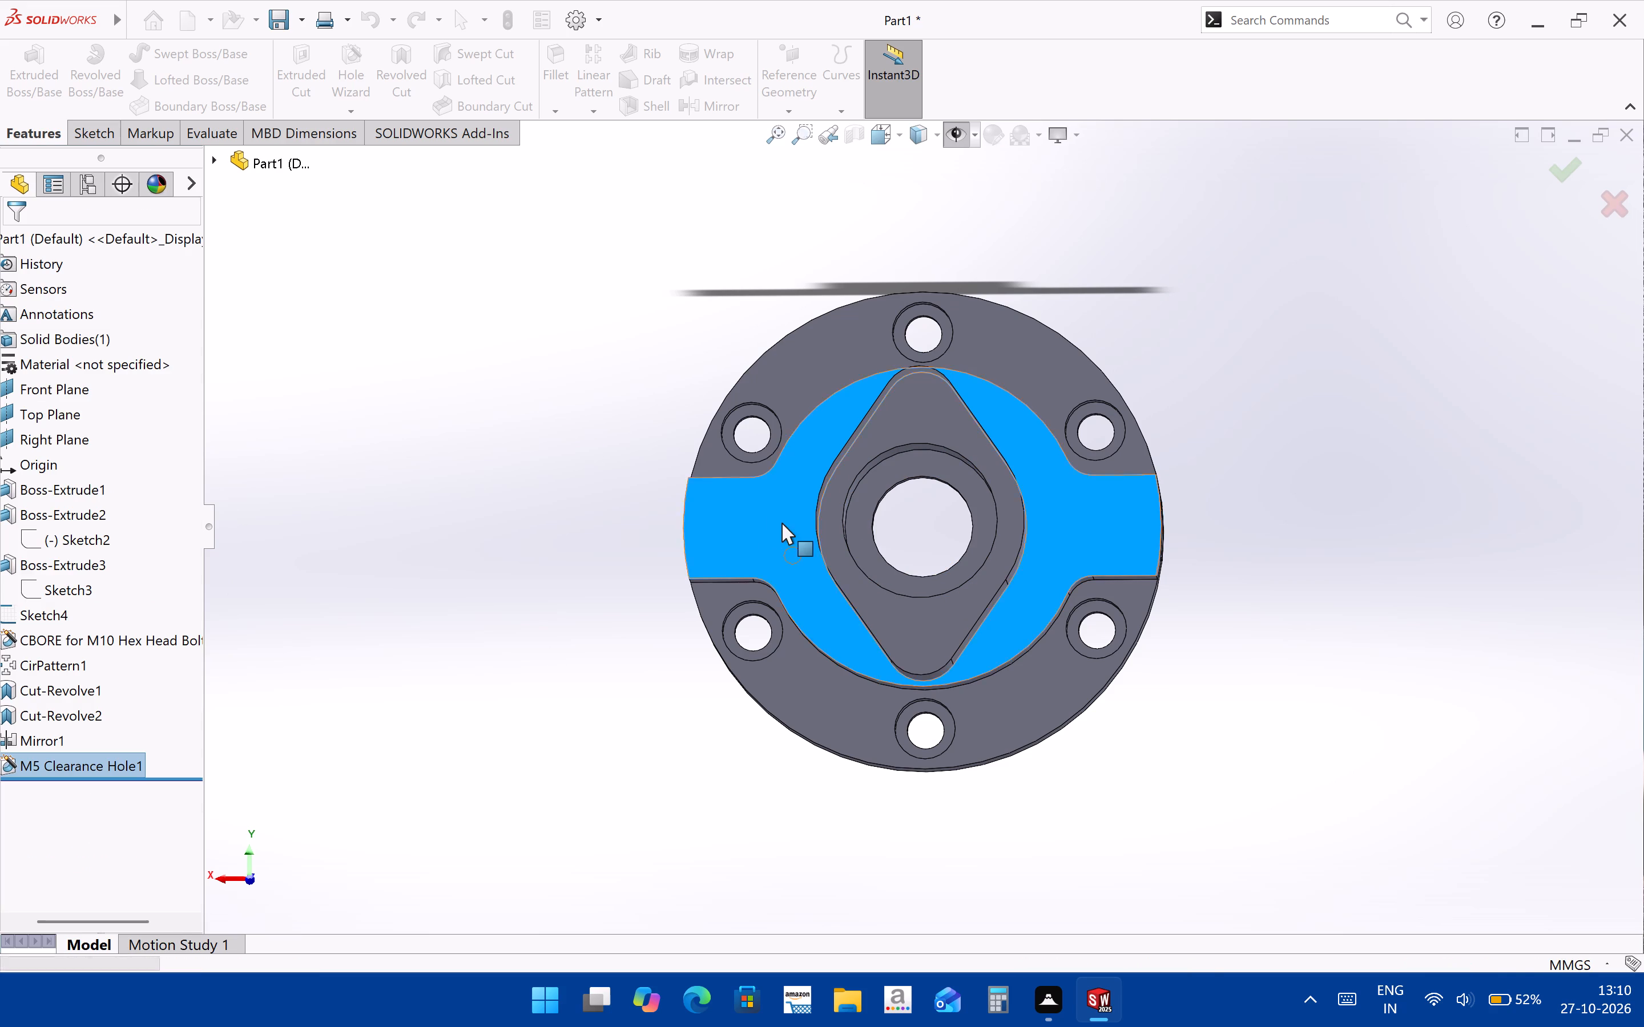
click(781, 523)
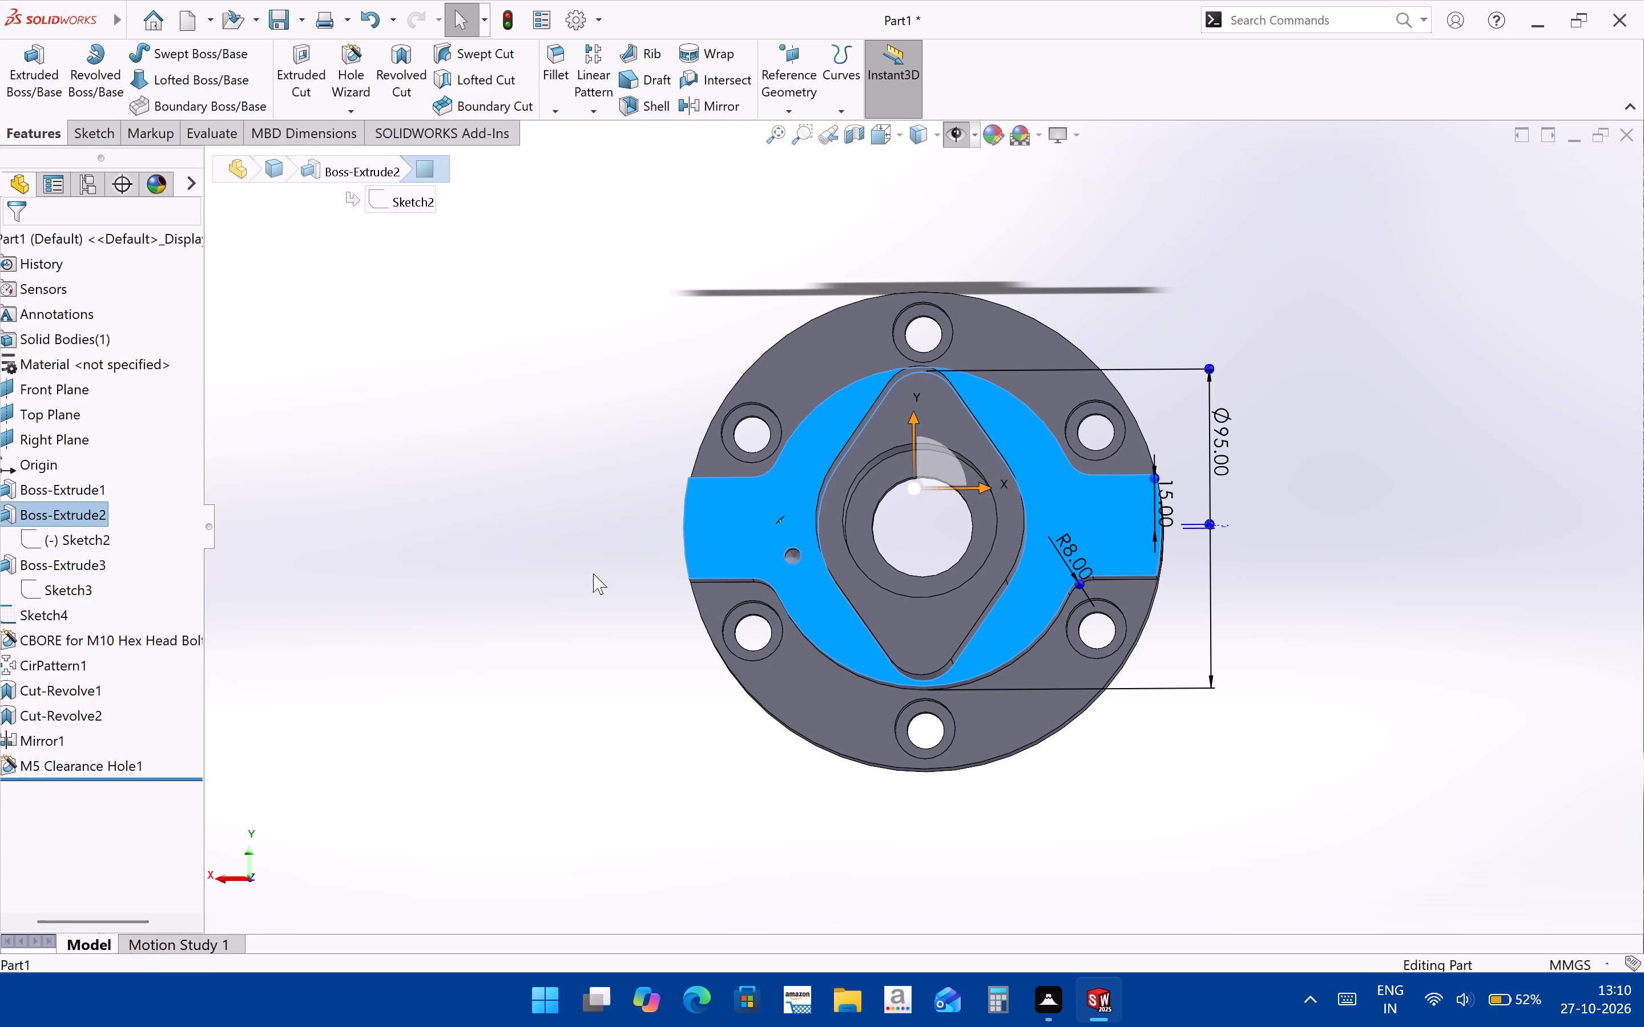
Reopen the M5 clearance hole's positions and add a second hole point on the opposite lug, level with the origin.
scroll(793, 523, down, 3)
middle_drag(843, 651, 861, 543)
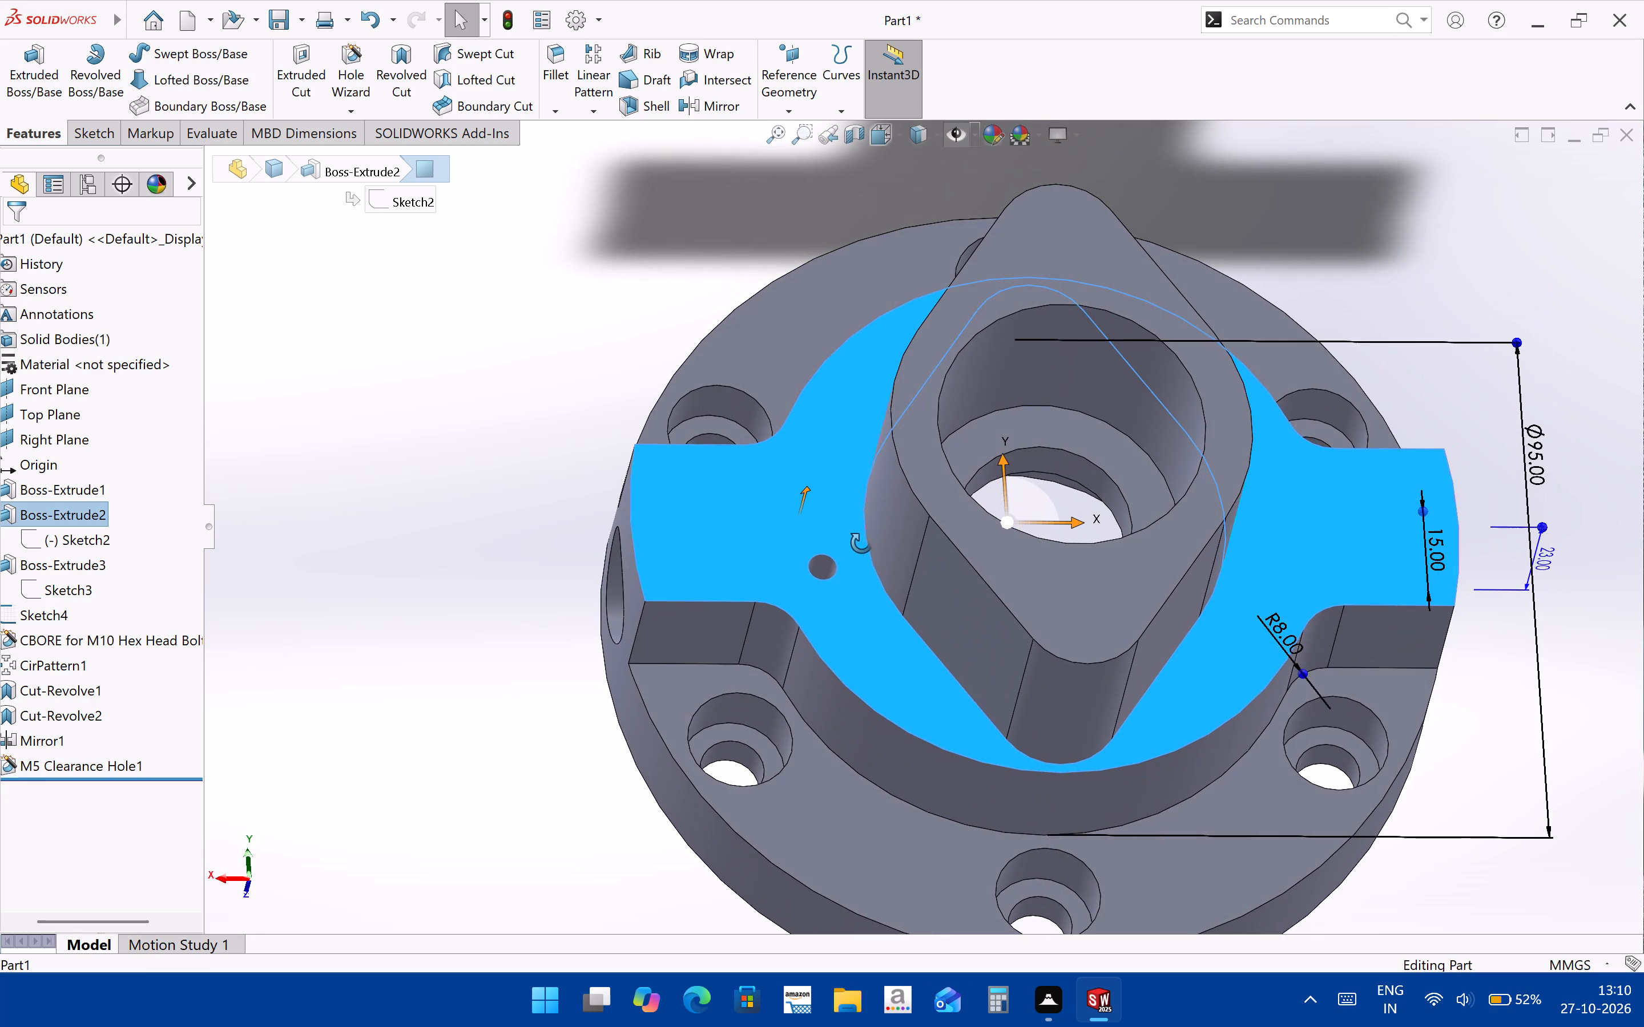
middle_drag(861, 543, 861, 544)
key(Escape)
click(137, 761)
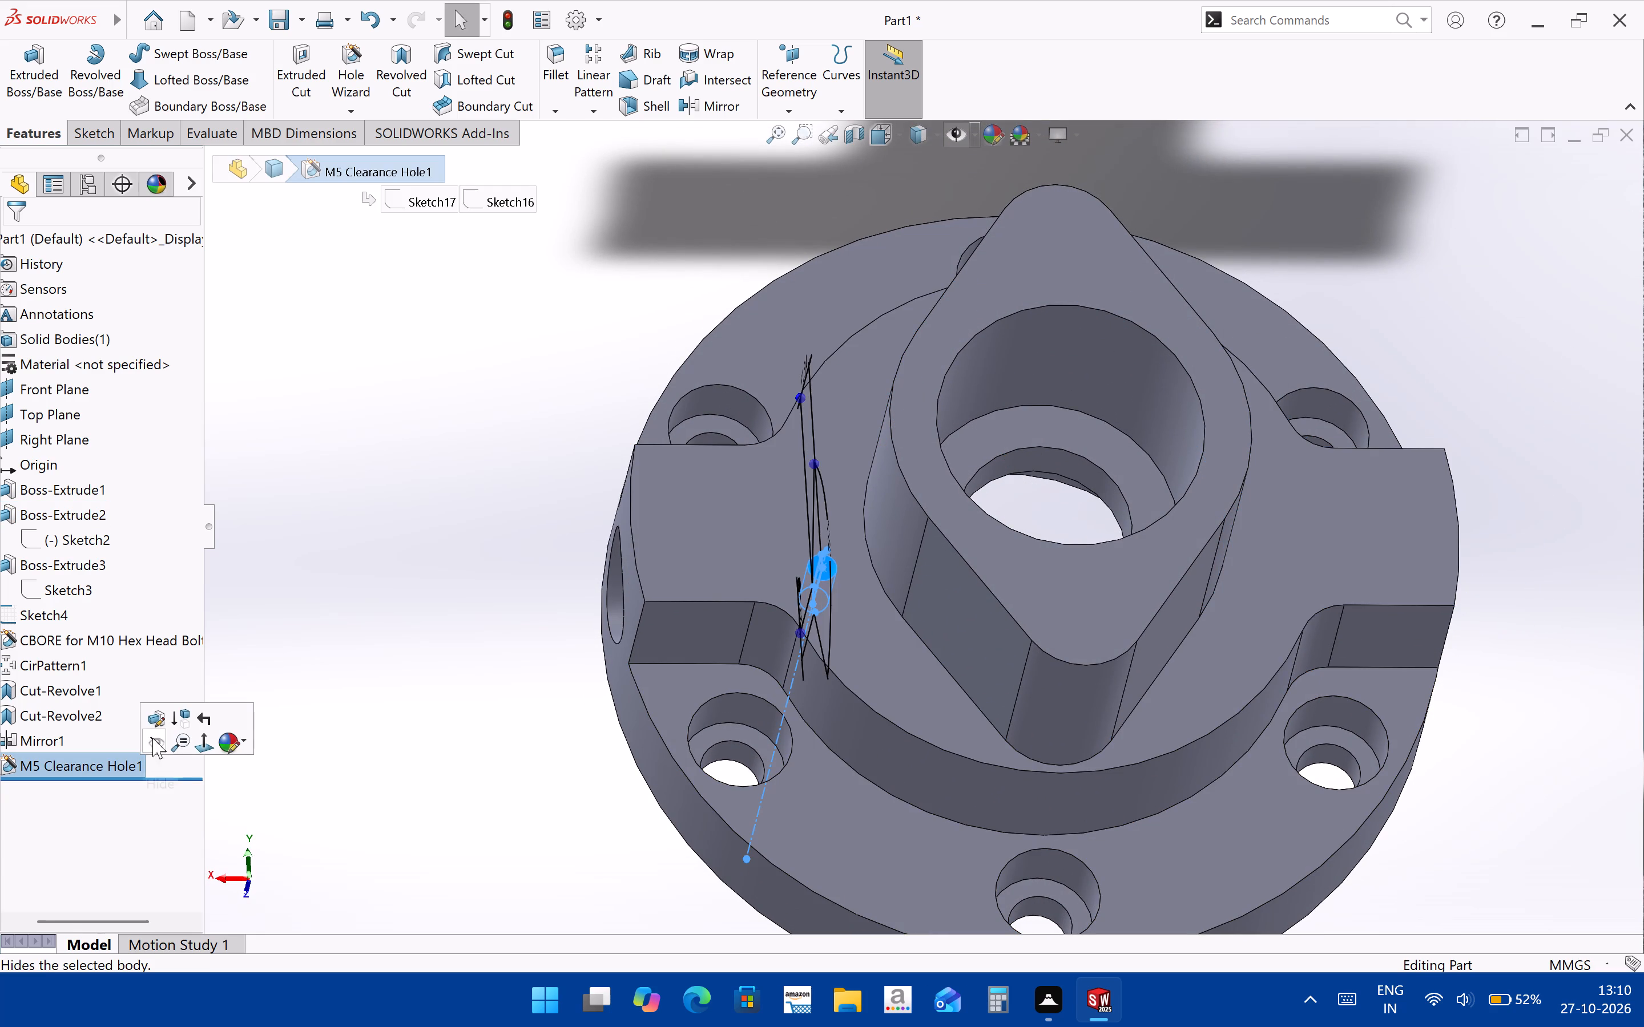
click(162, 726)
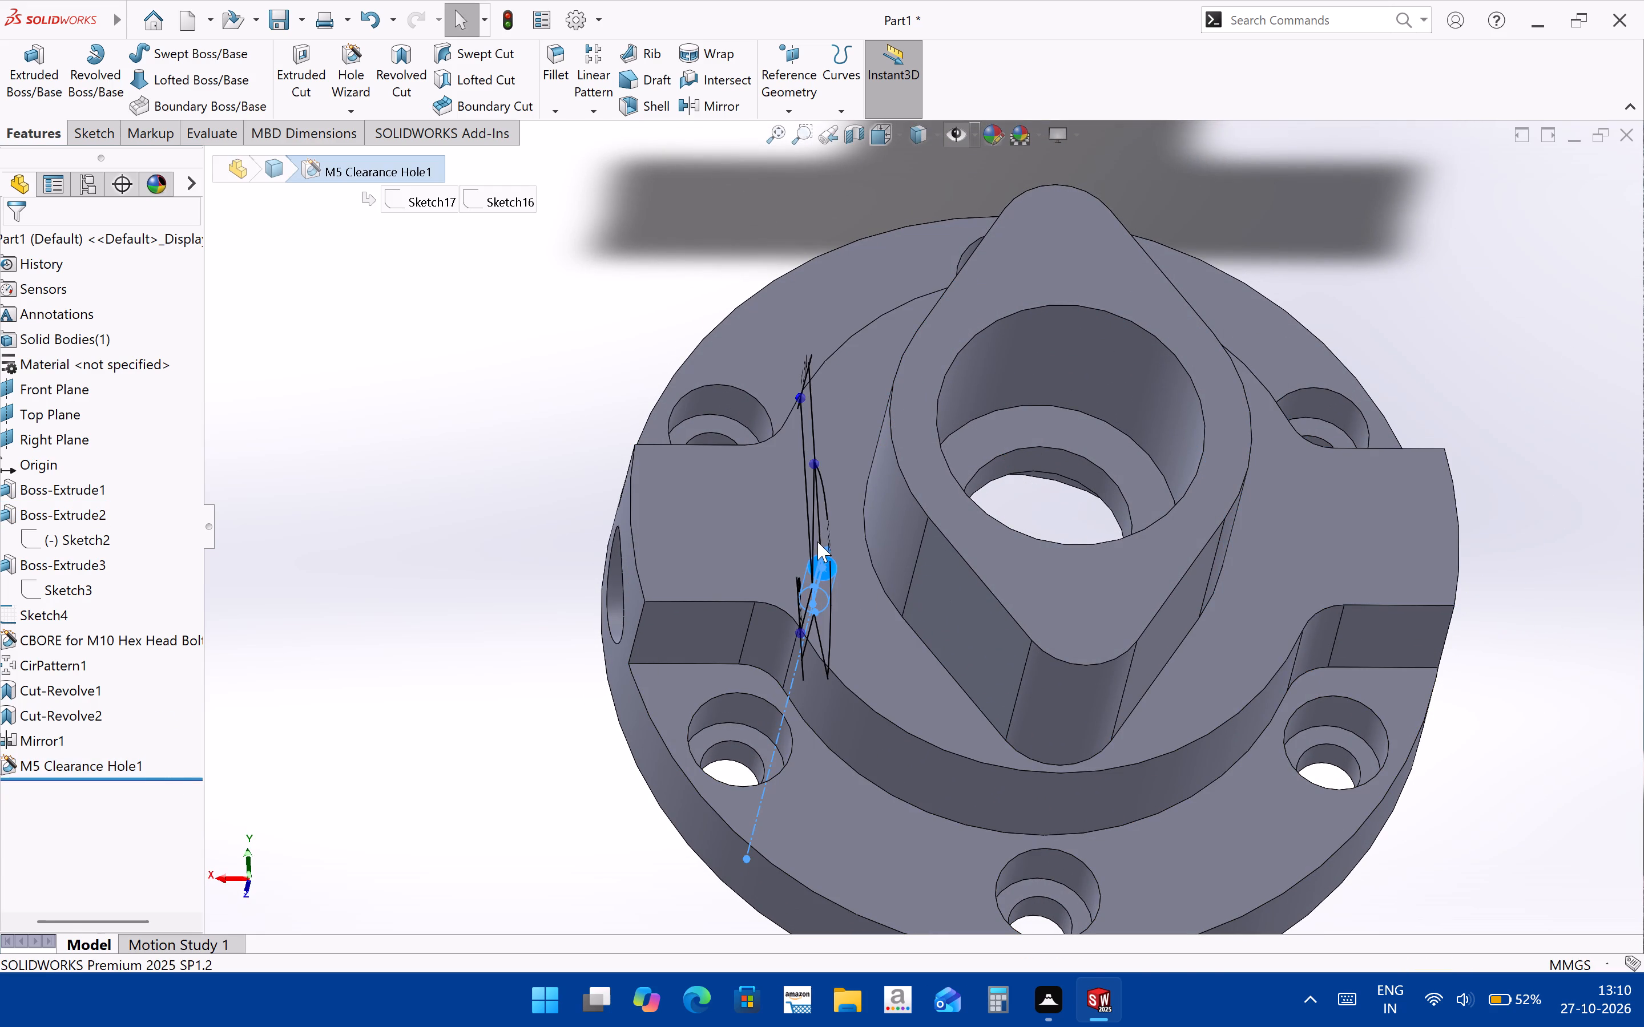
scroll(817, 541, down, 3)
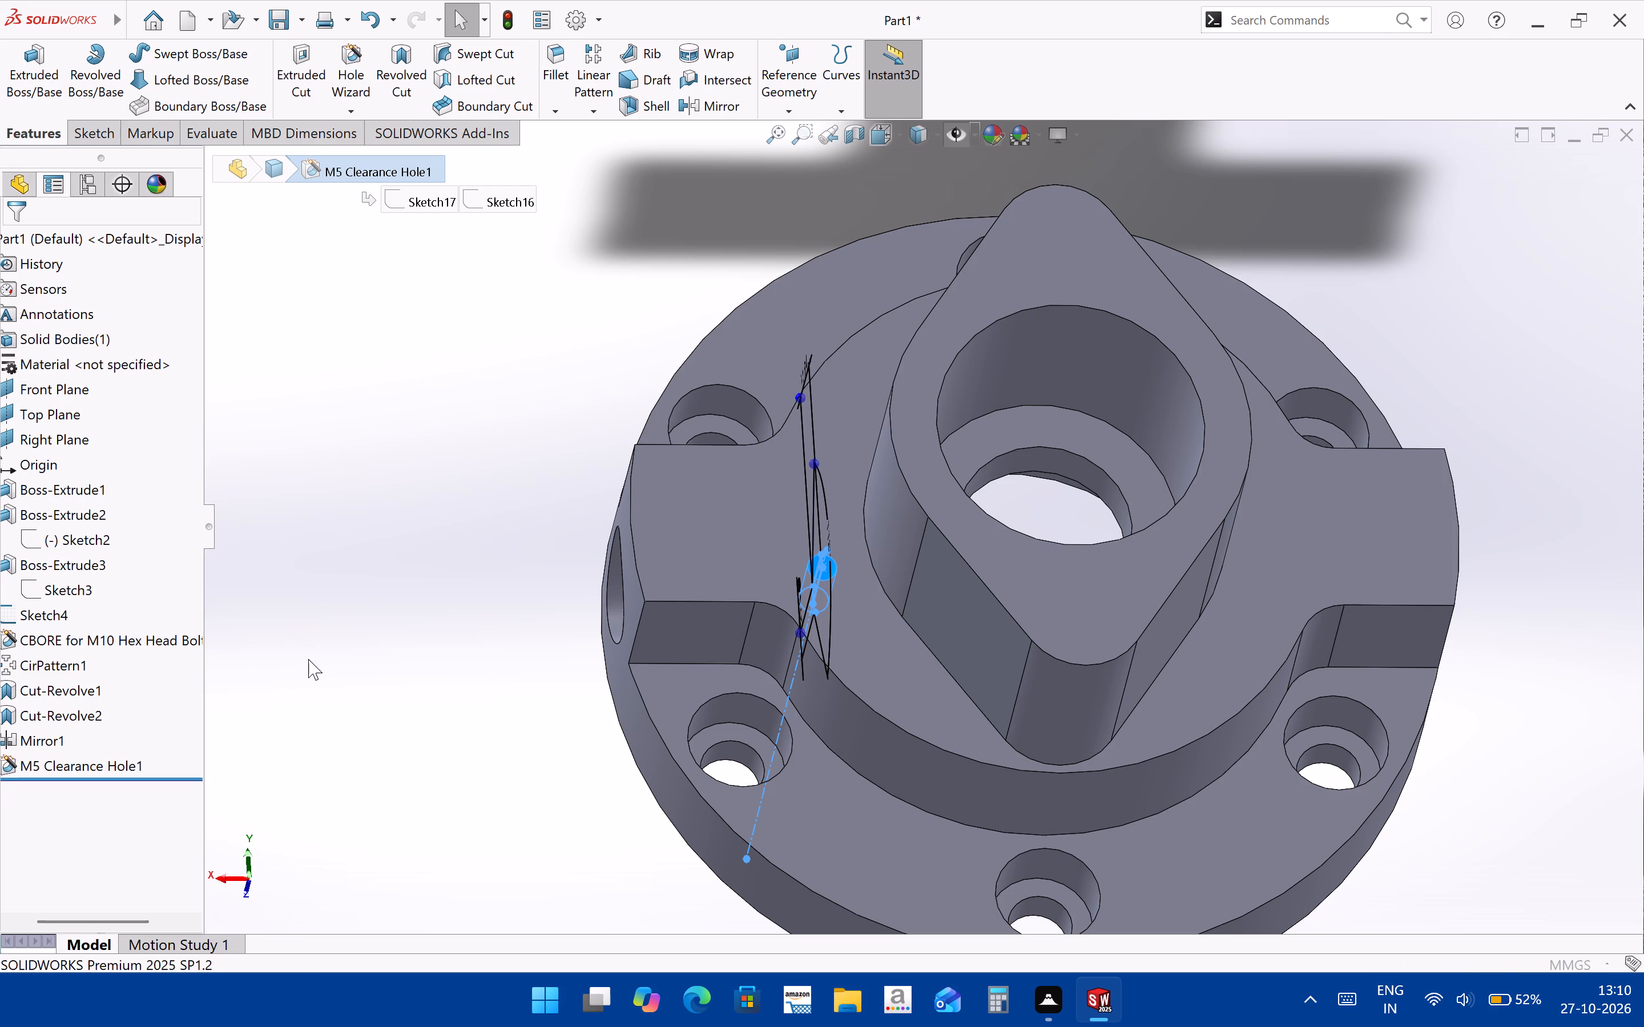
key(Escape)
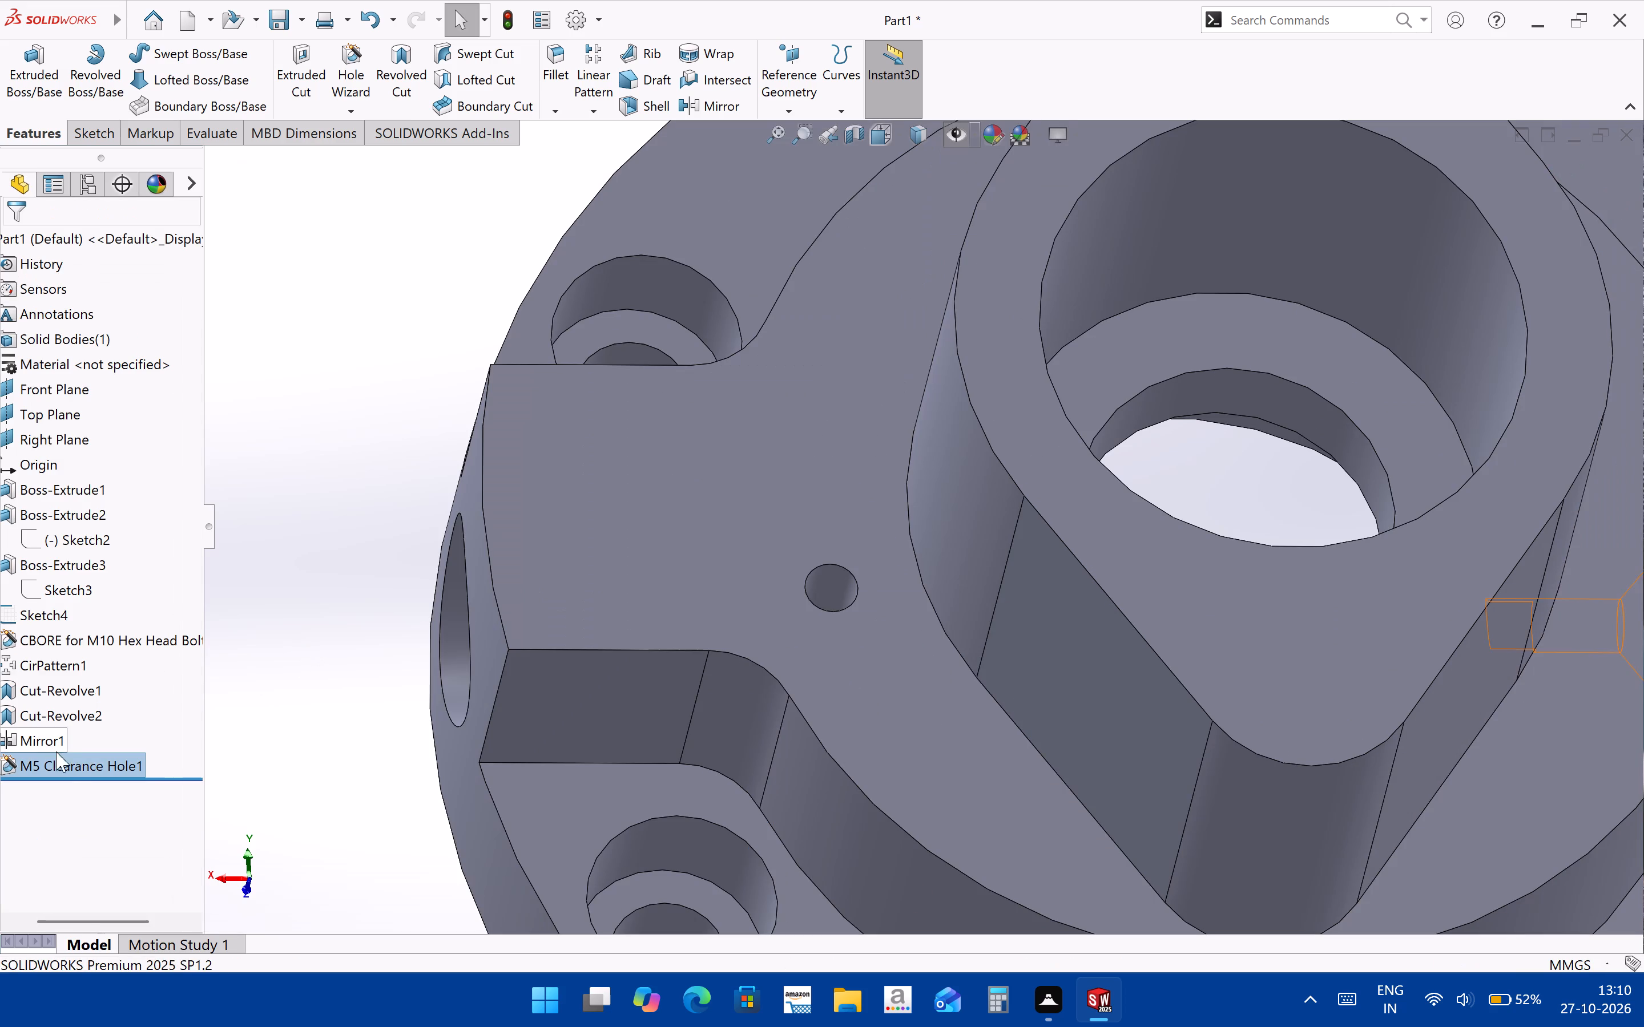
click(65, 759)
click(278, 750)
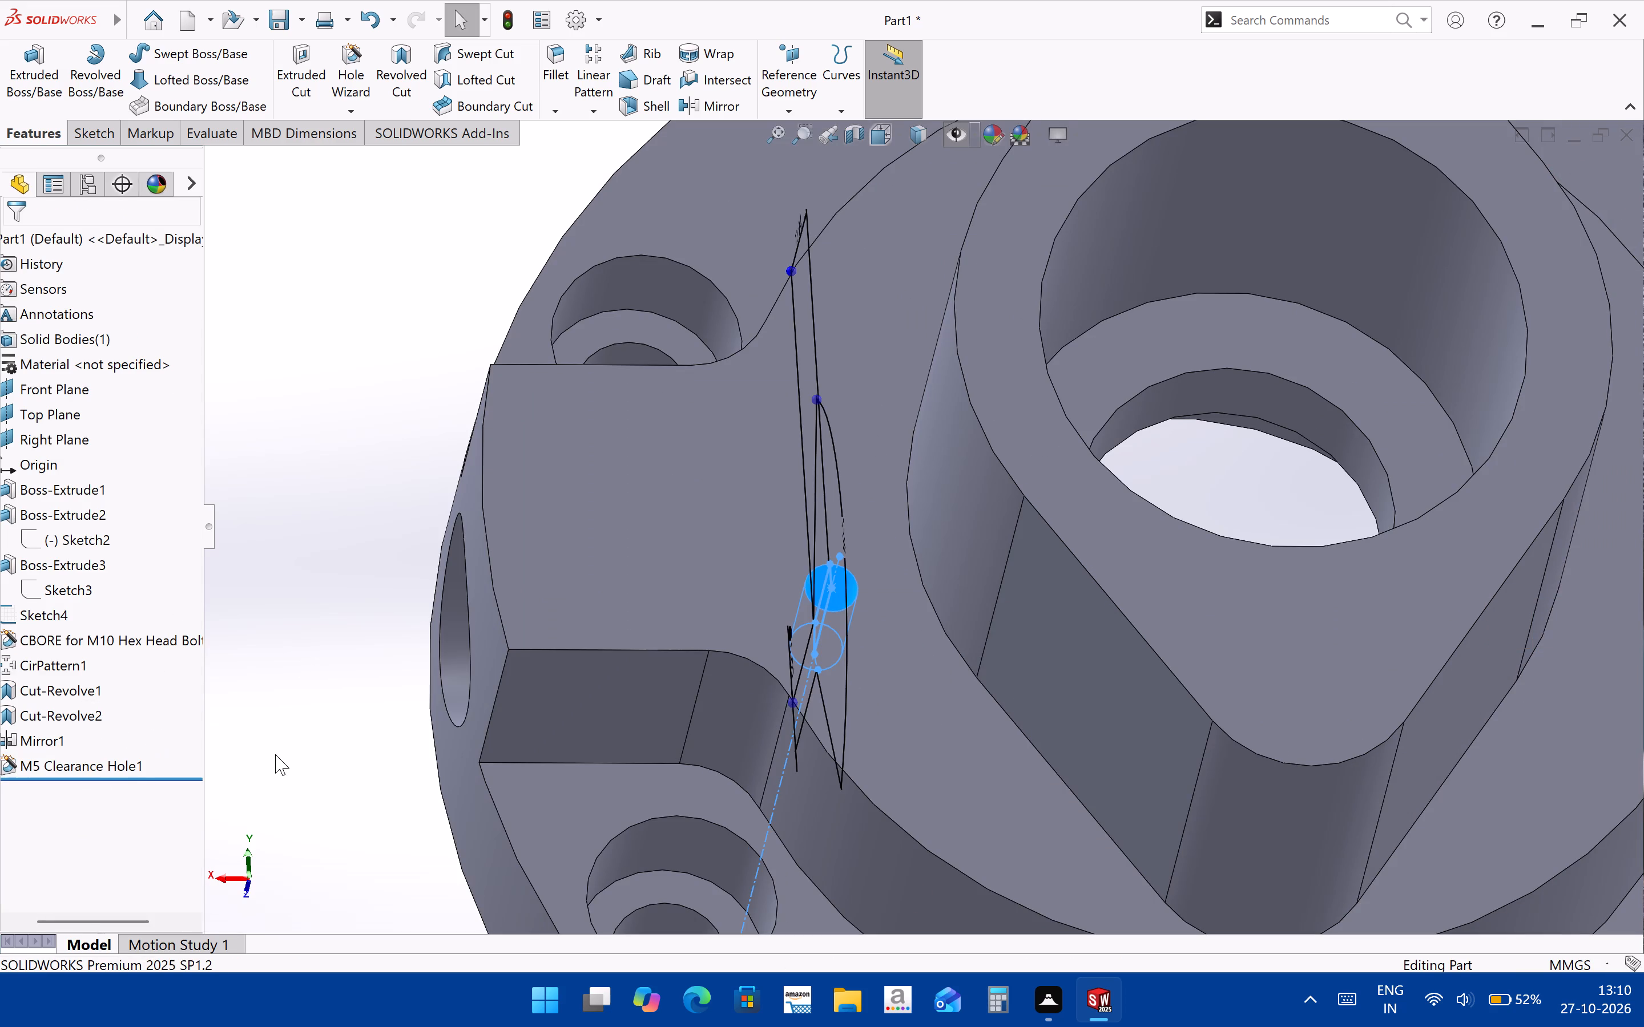
click(131, 774)
click(149, 738)
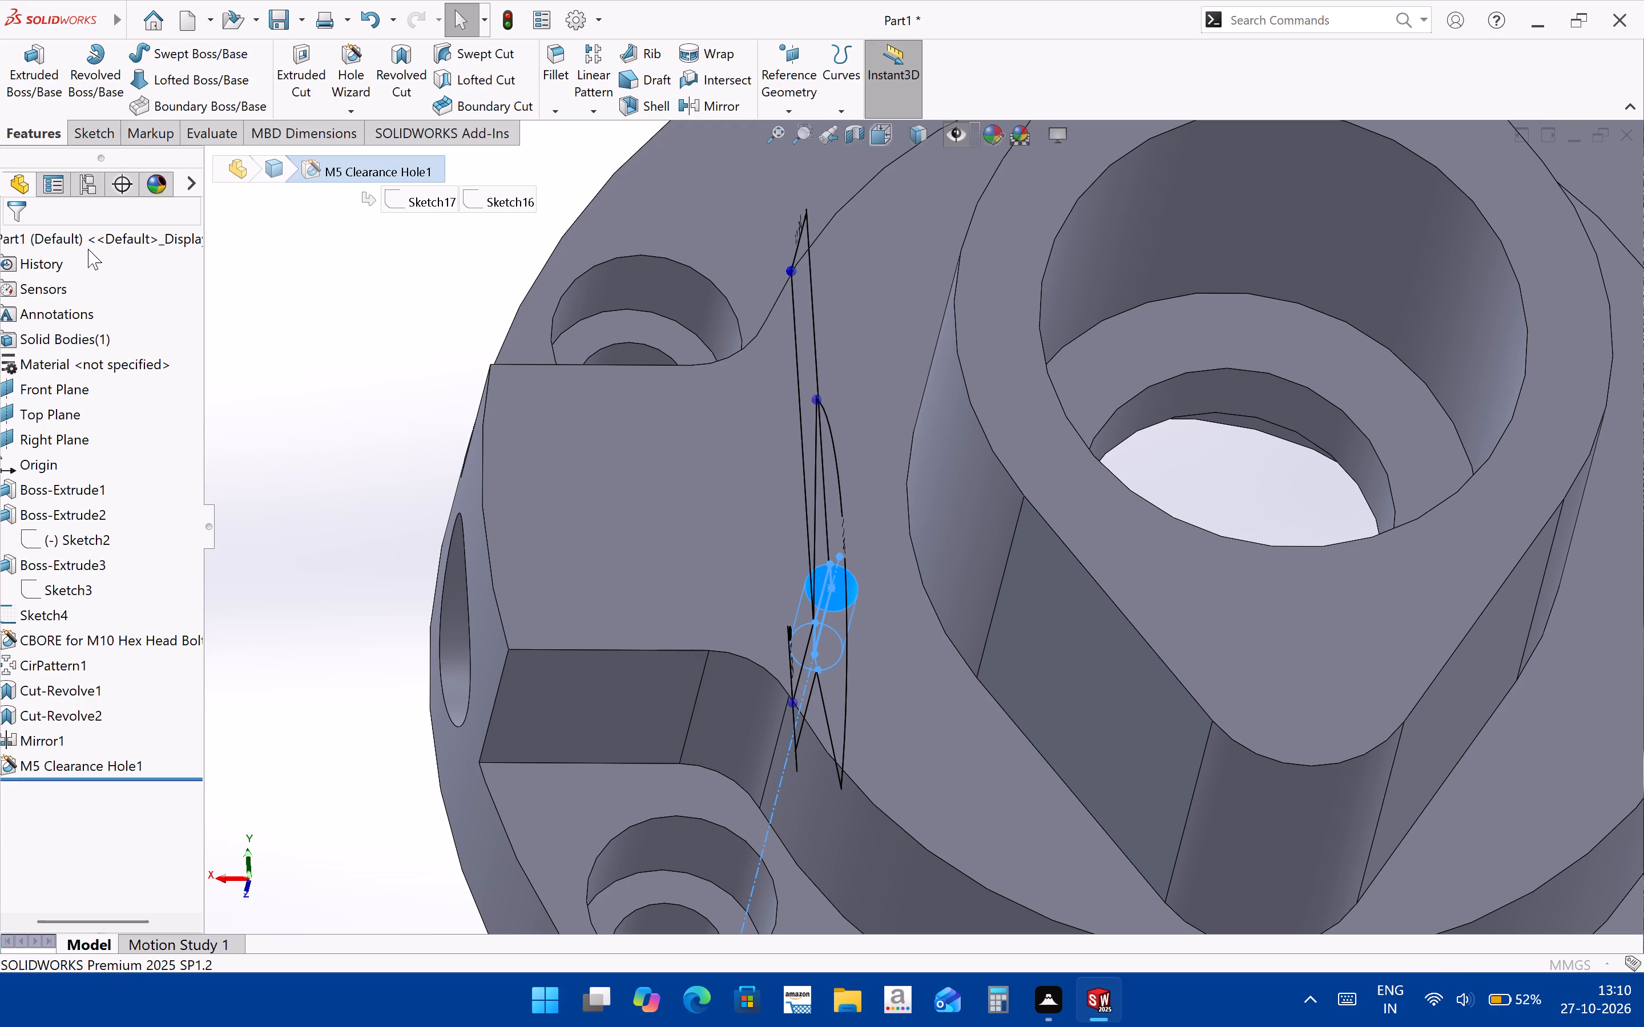
click(118, 267)
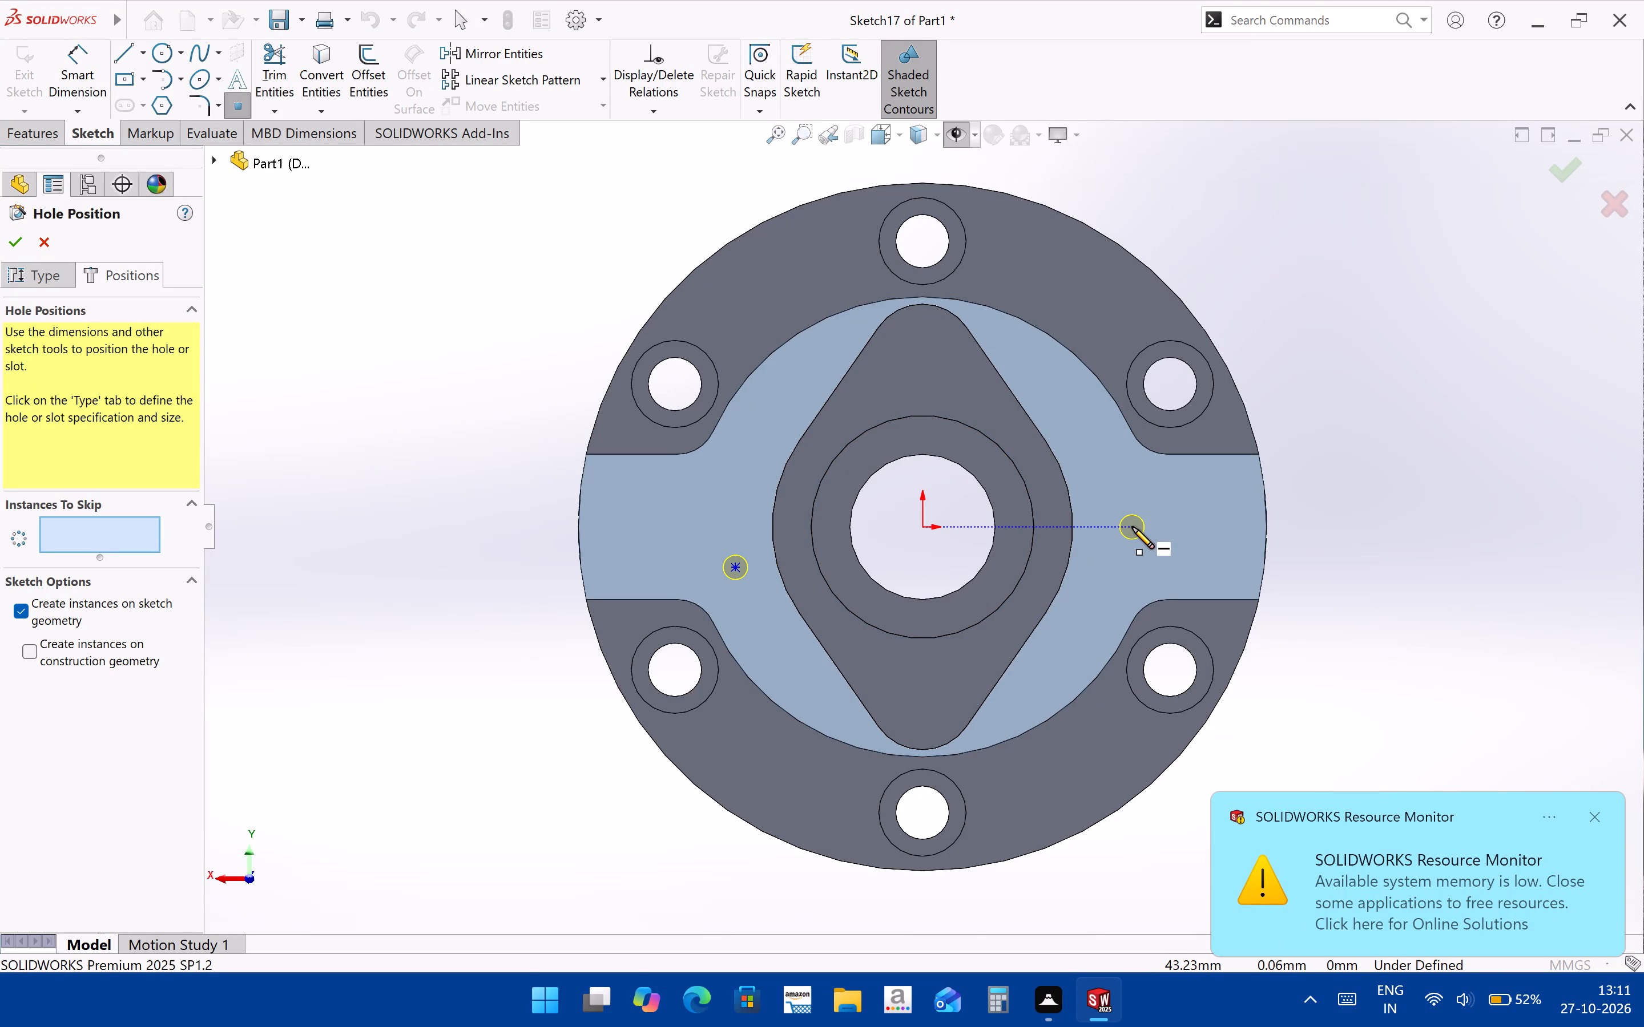
click(1132, 527)
key(Escape)
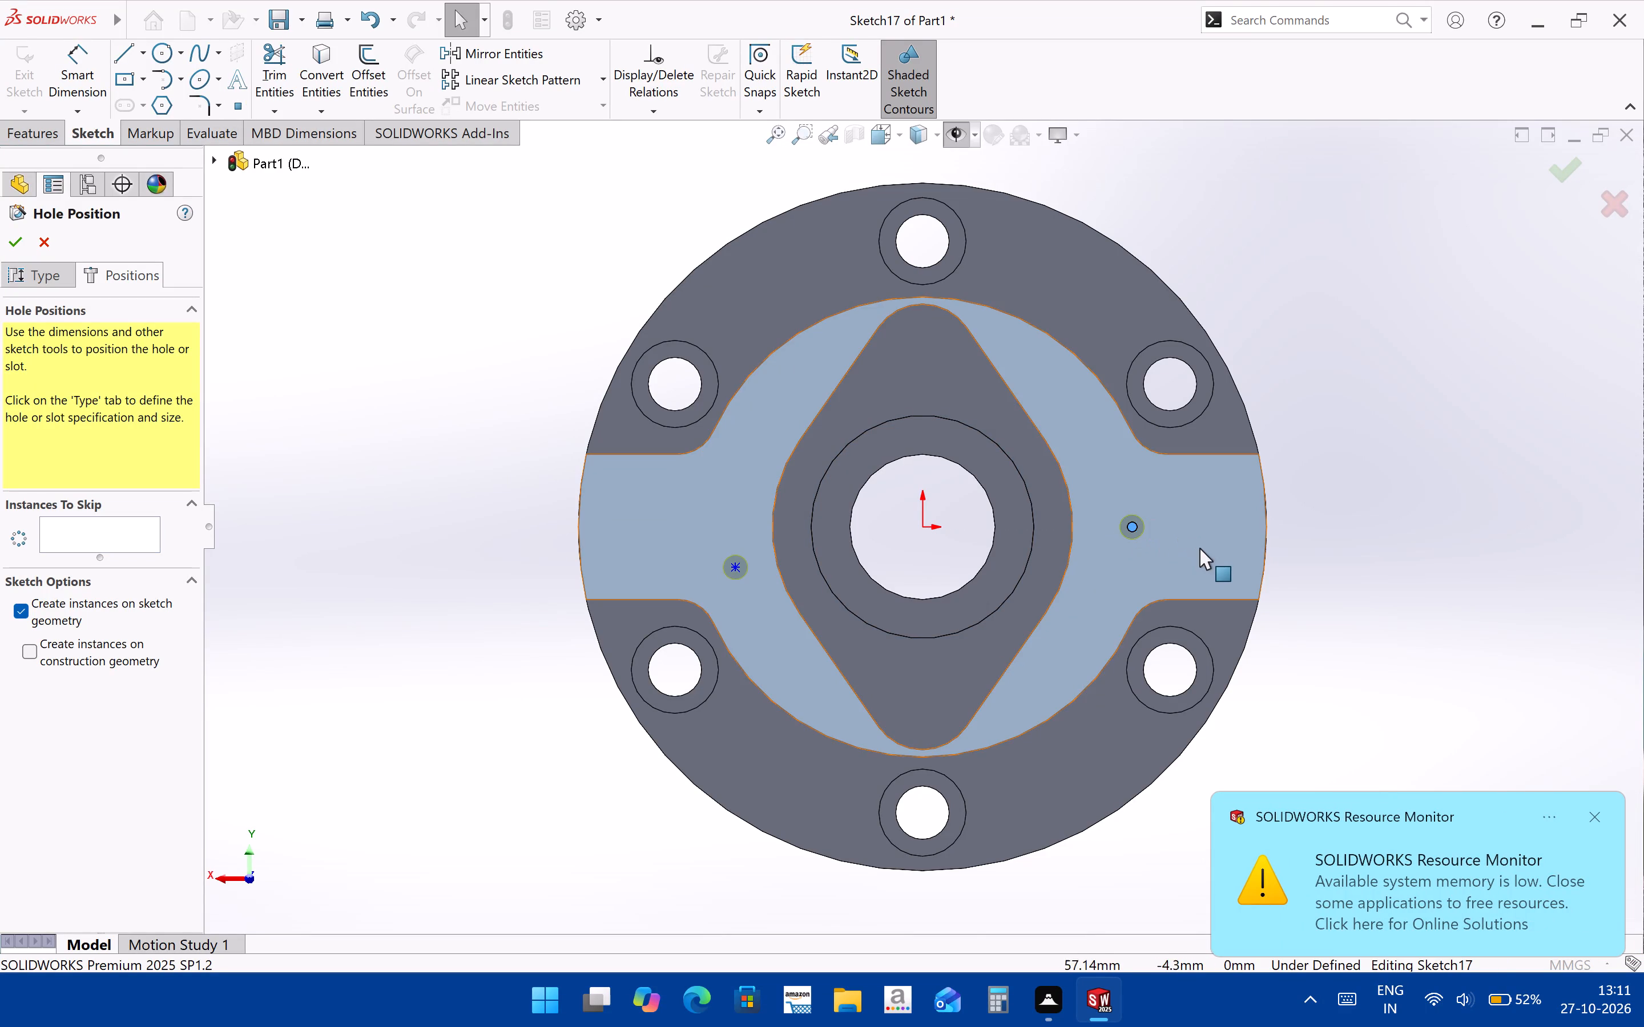
Add a Horizontal relation between the two hole points and the origin.
click(735, 571)
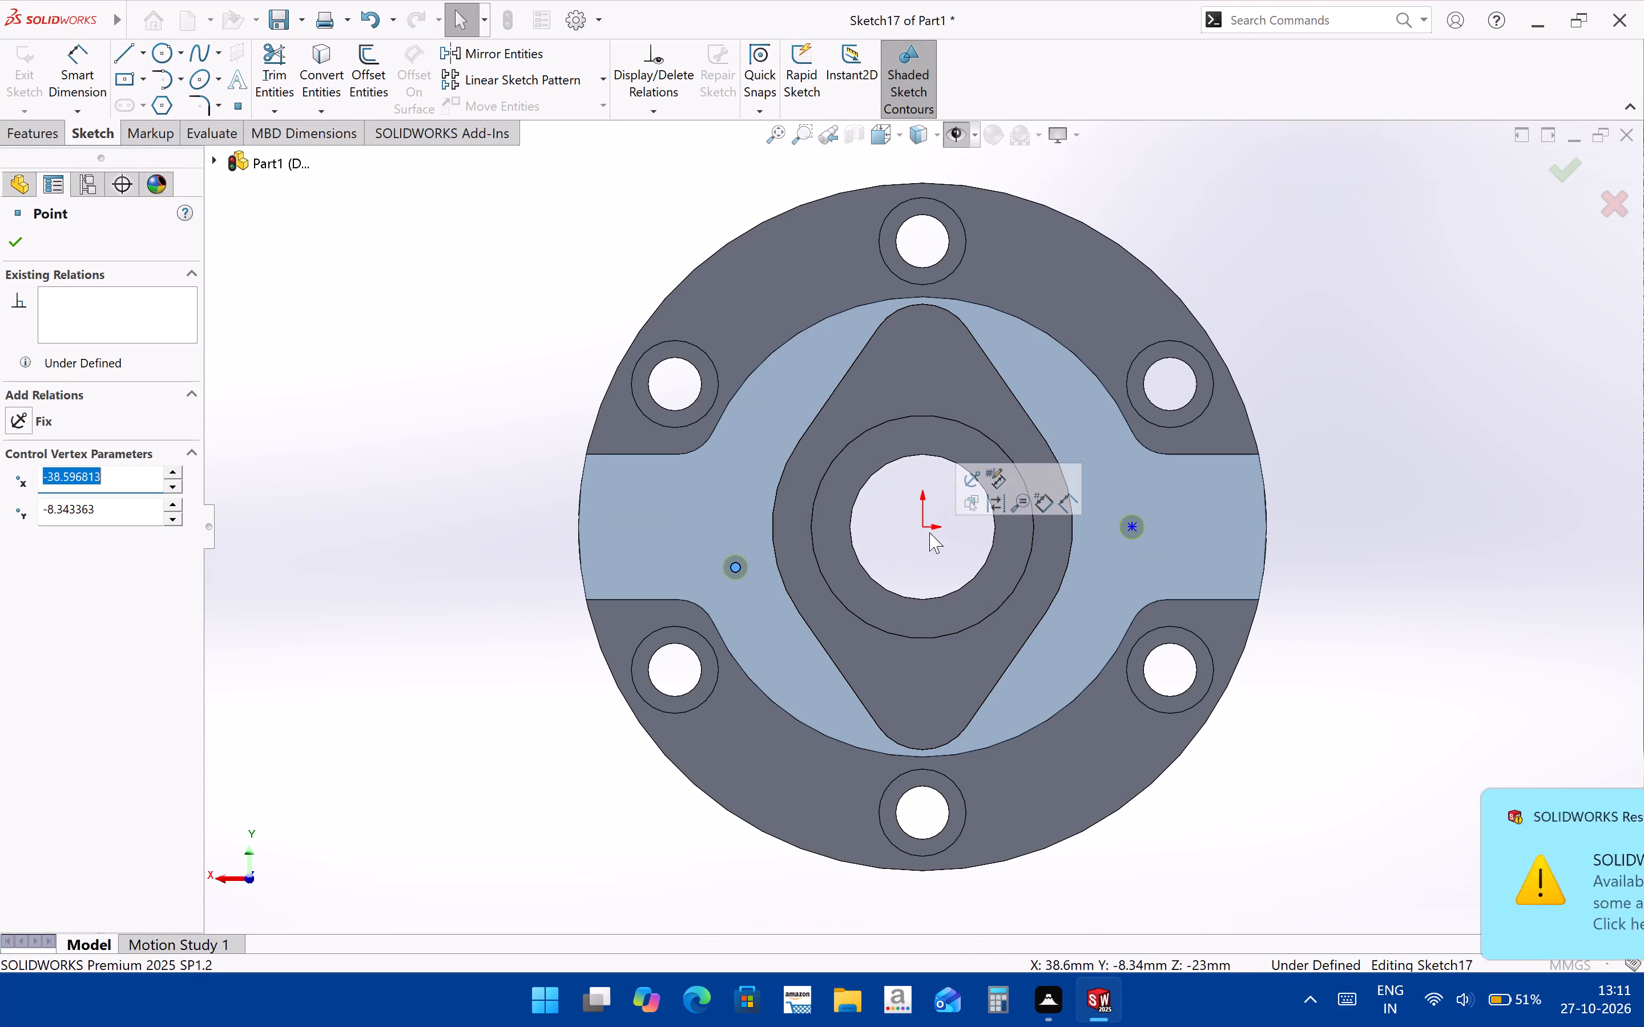
ctrl+click(921, 528)
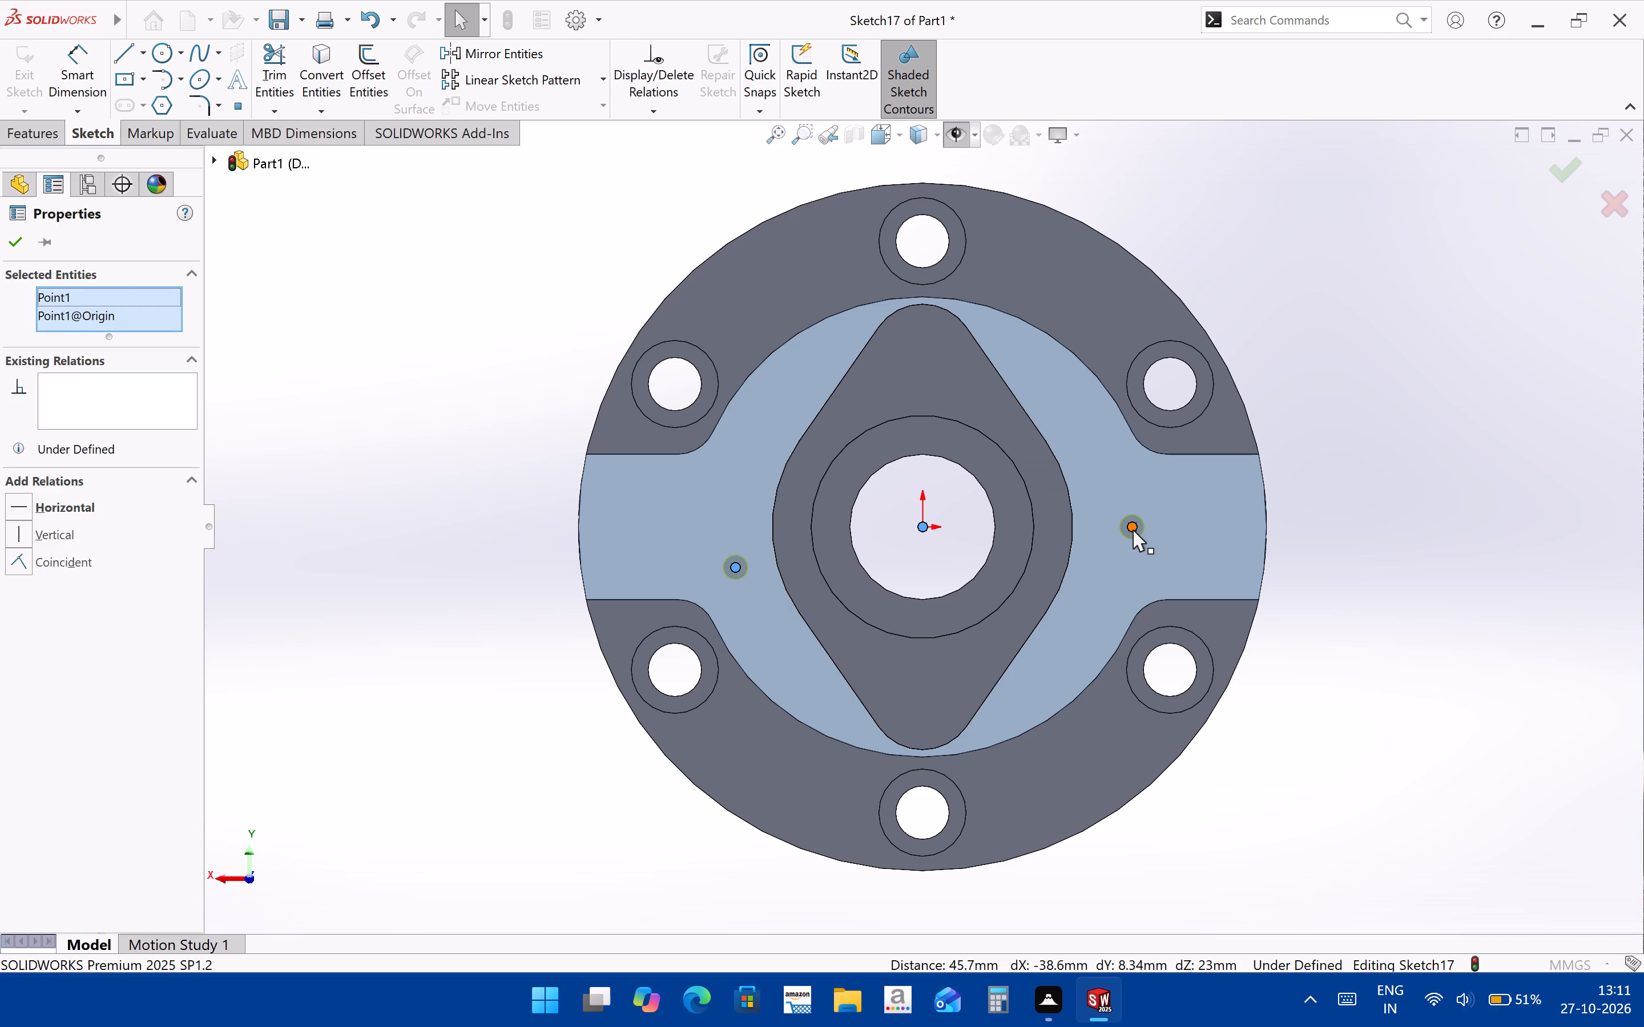
ctrl+click(1133, 529)
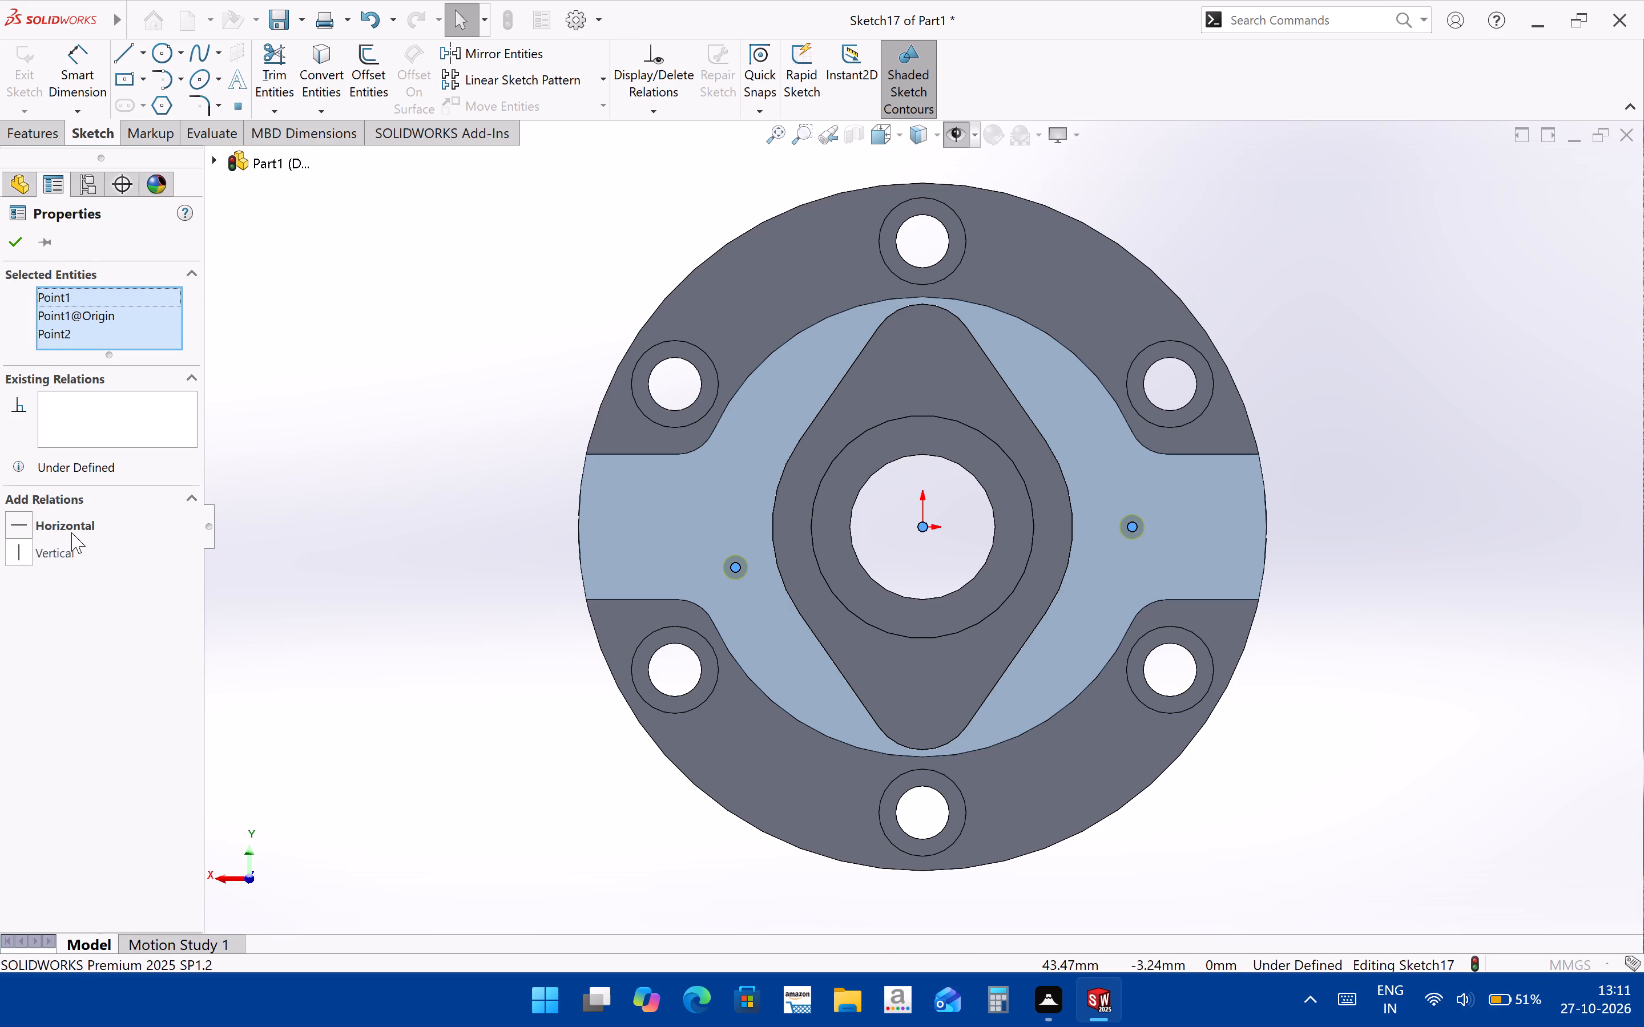
click(71, 532)
Dimension the distance between the two hole points and set it to 92 mm.
scroll(872, 503, down, 2)
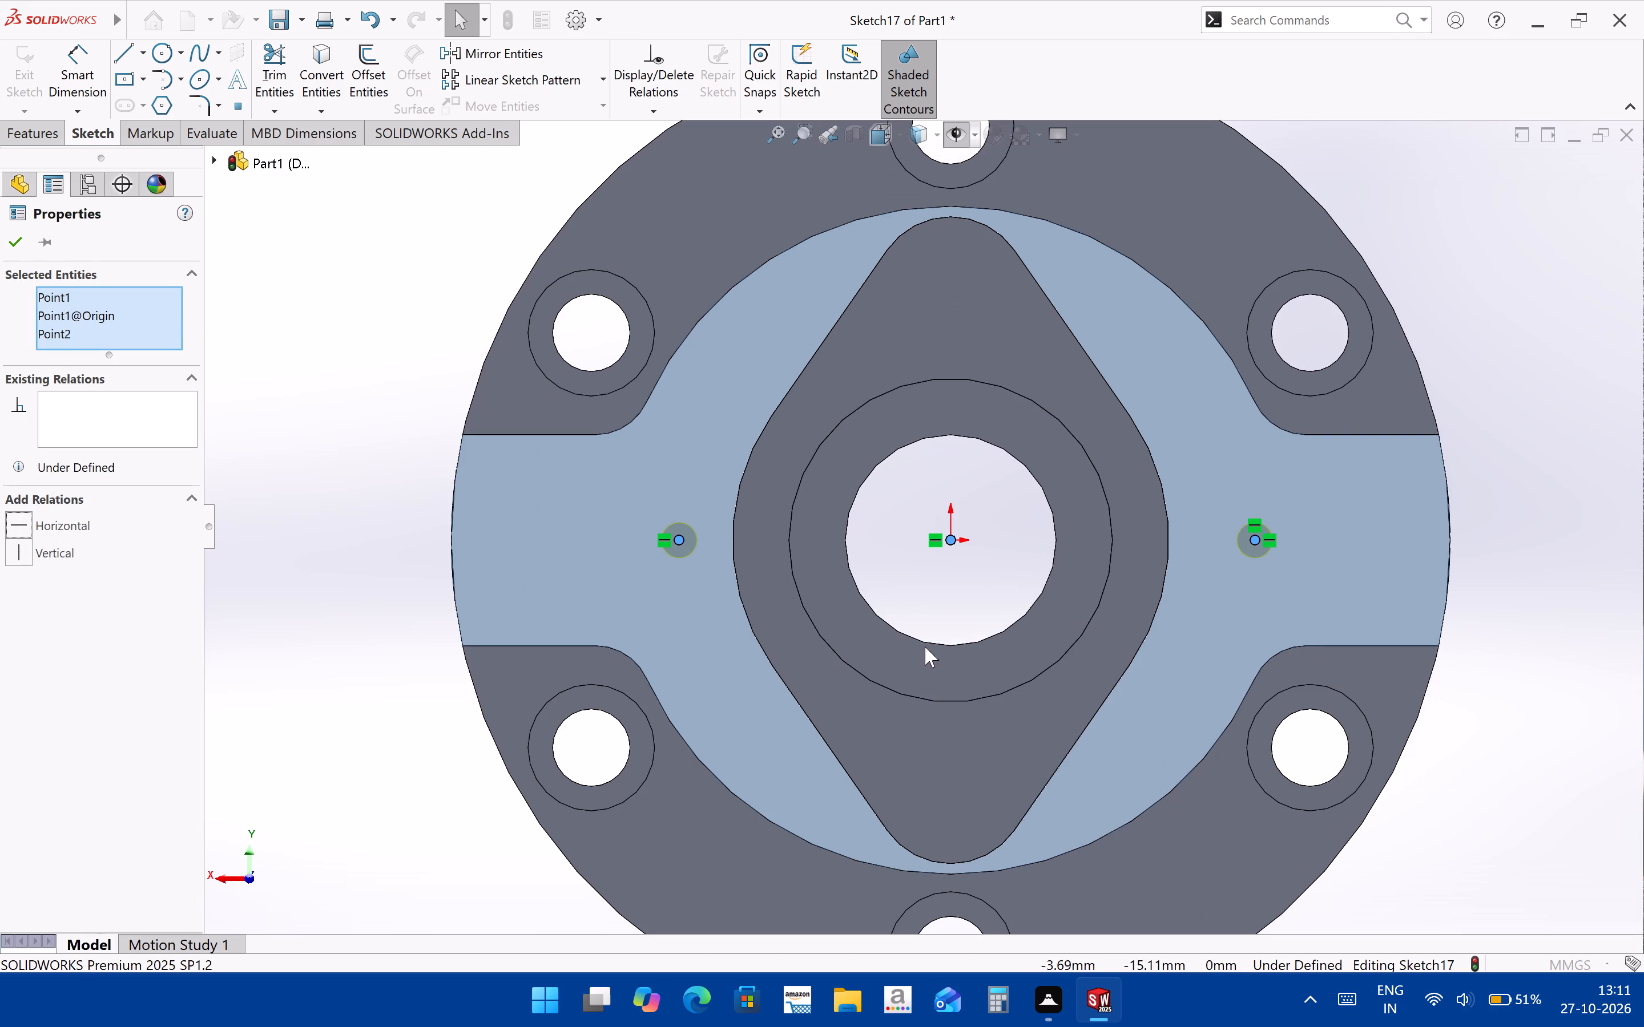
click(58, 54)
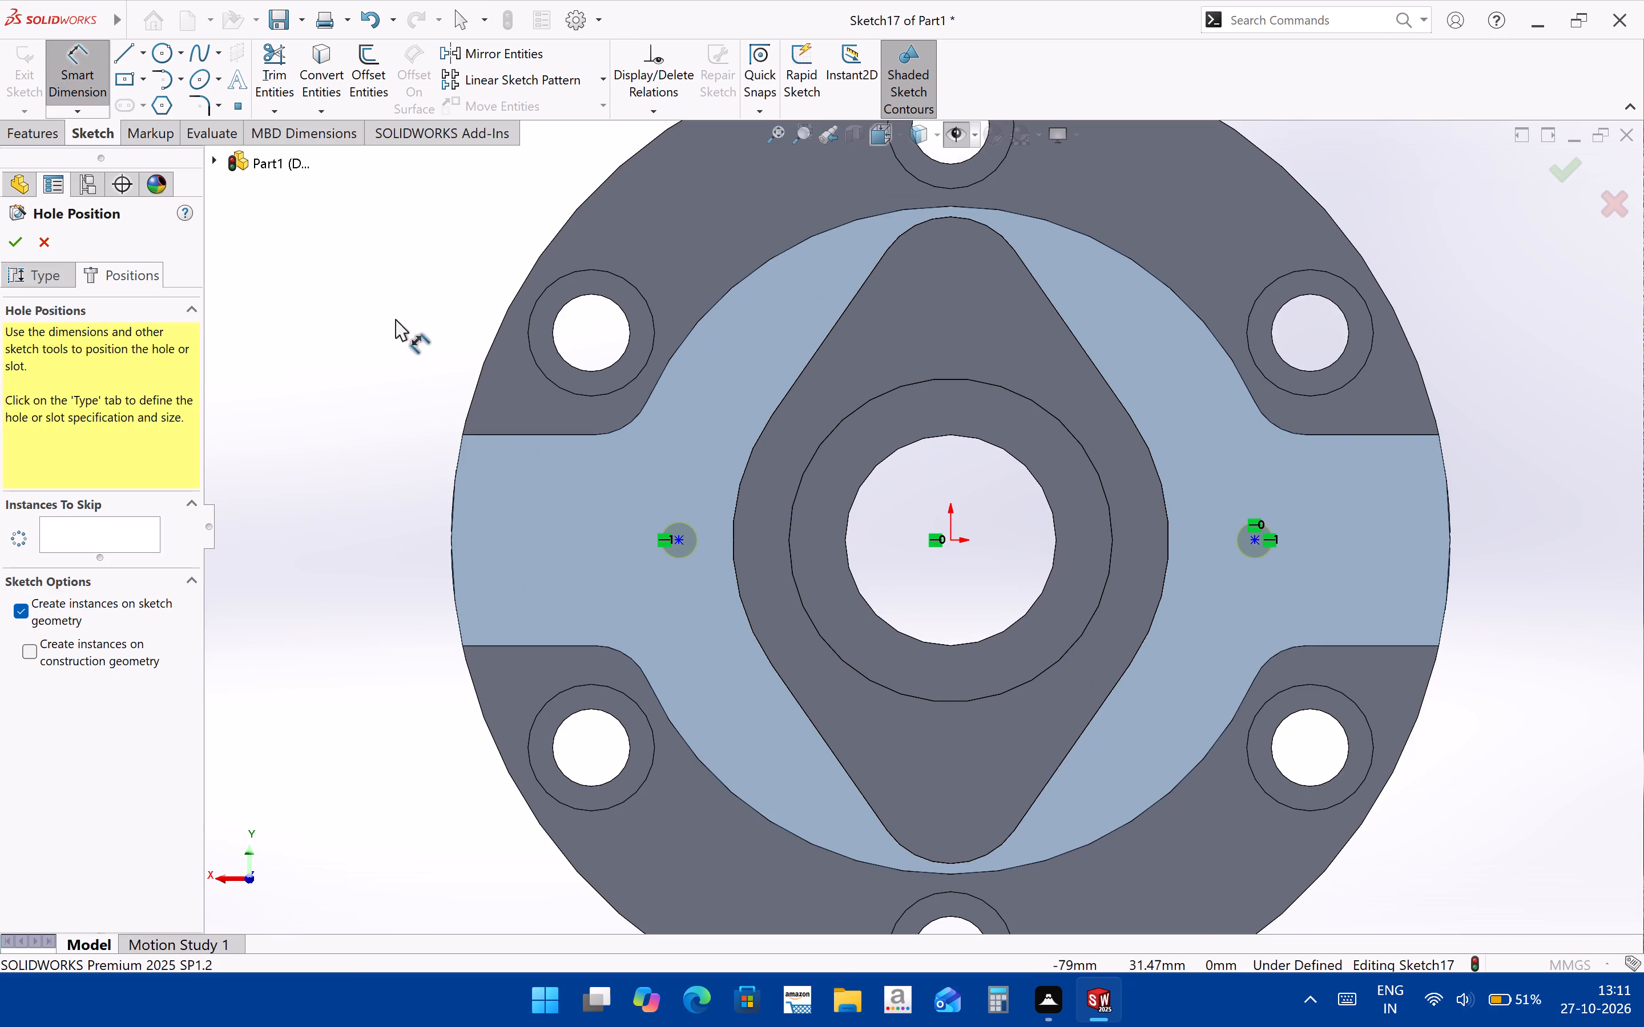
click(681, 540)
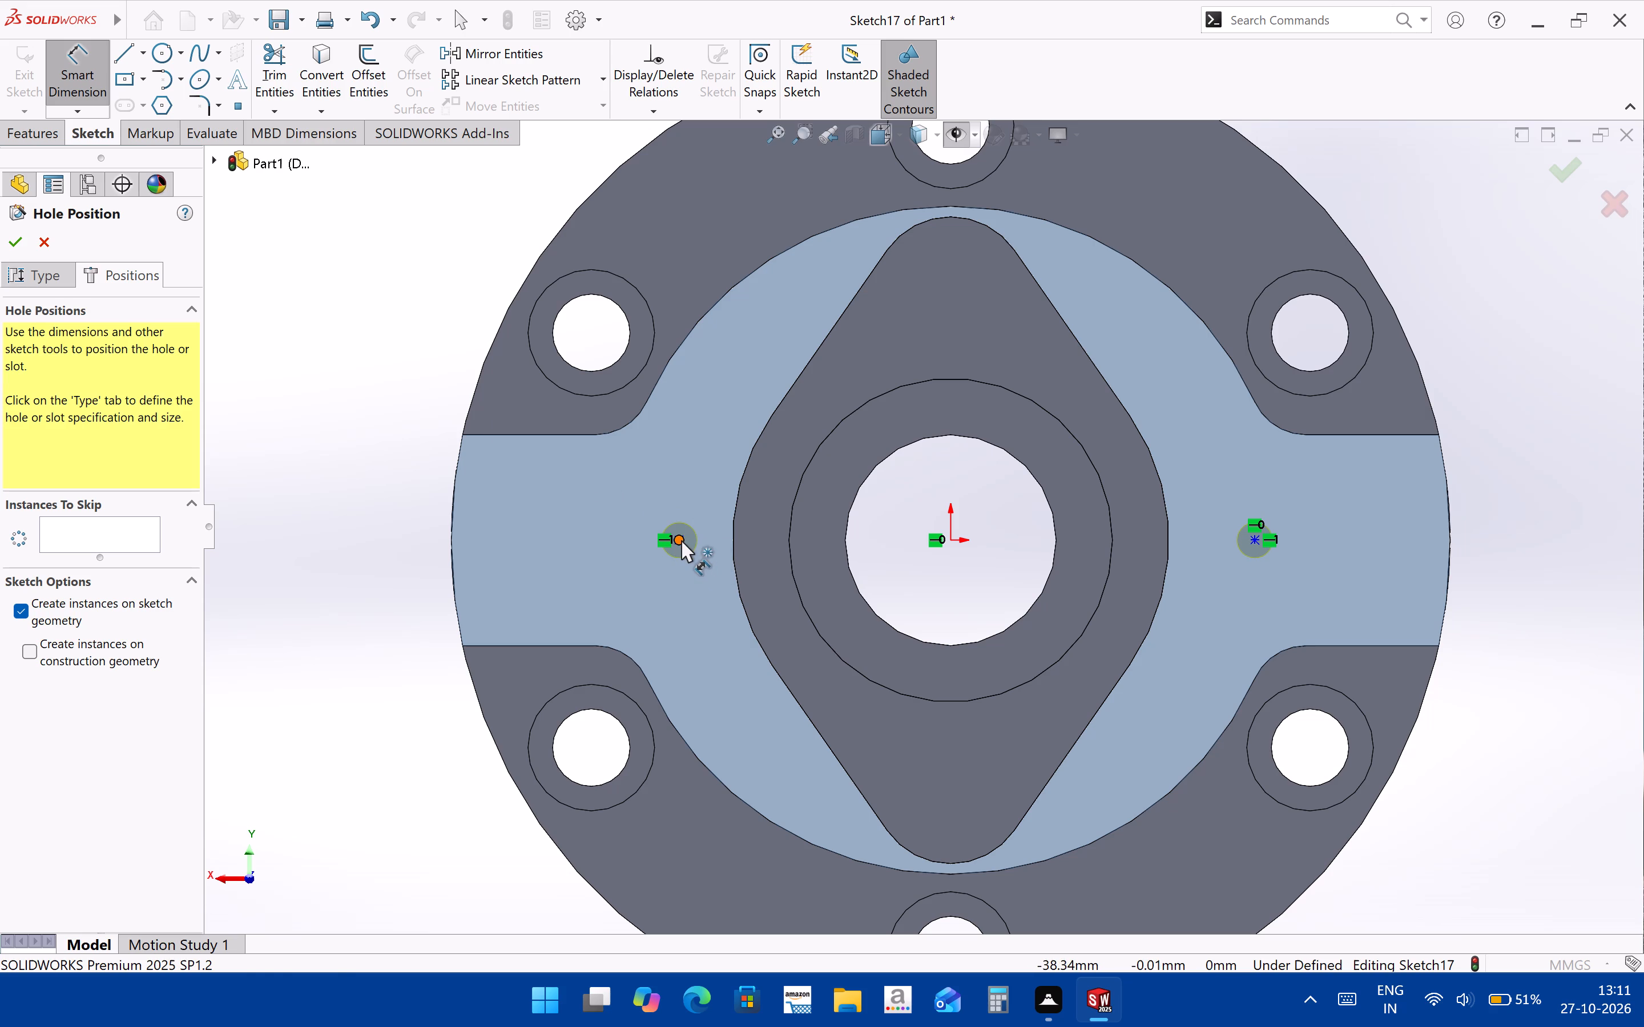
ctrl+click(1258, 537)
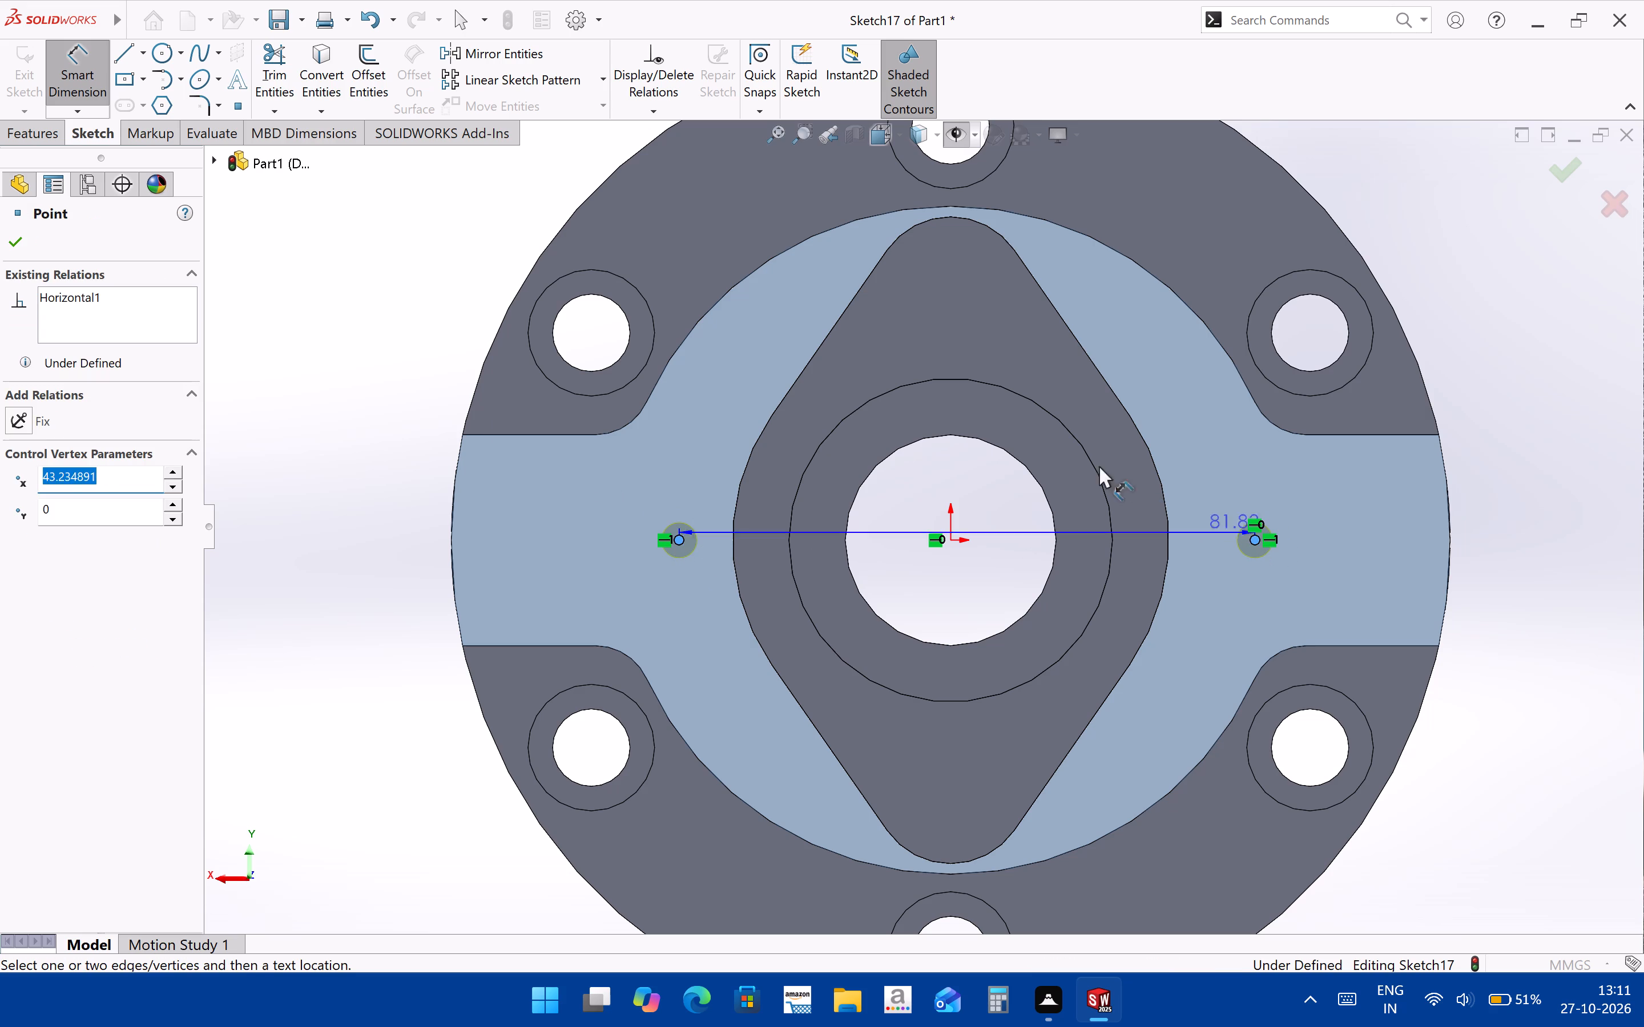
click(1001, 412)
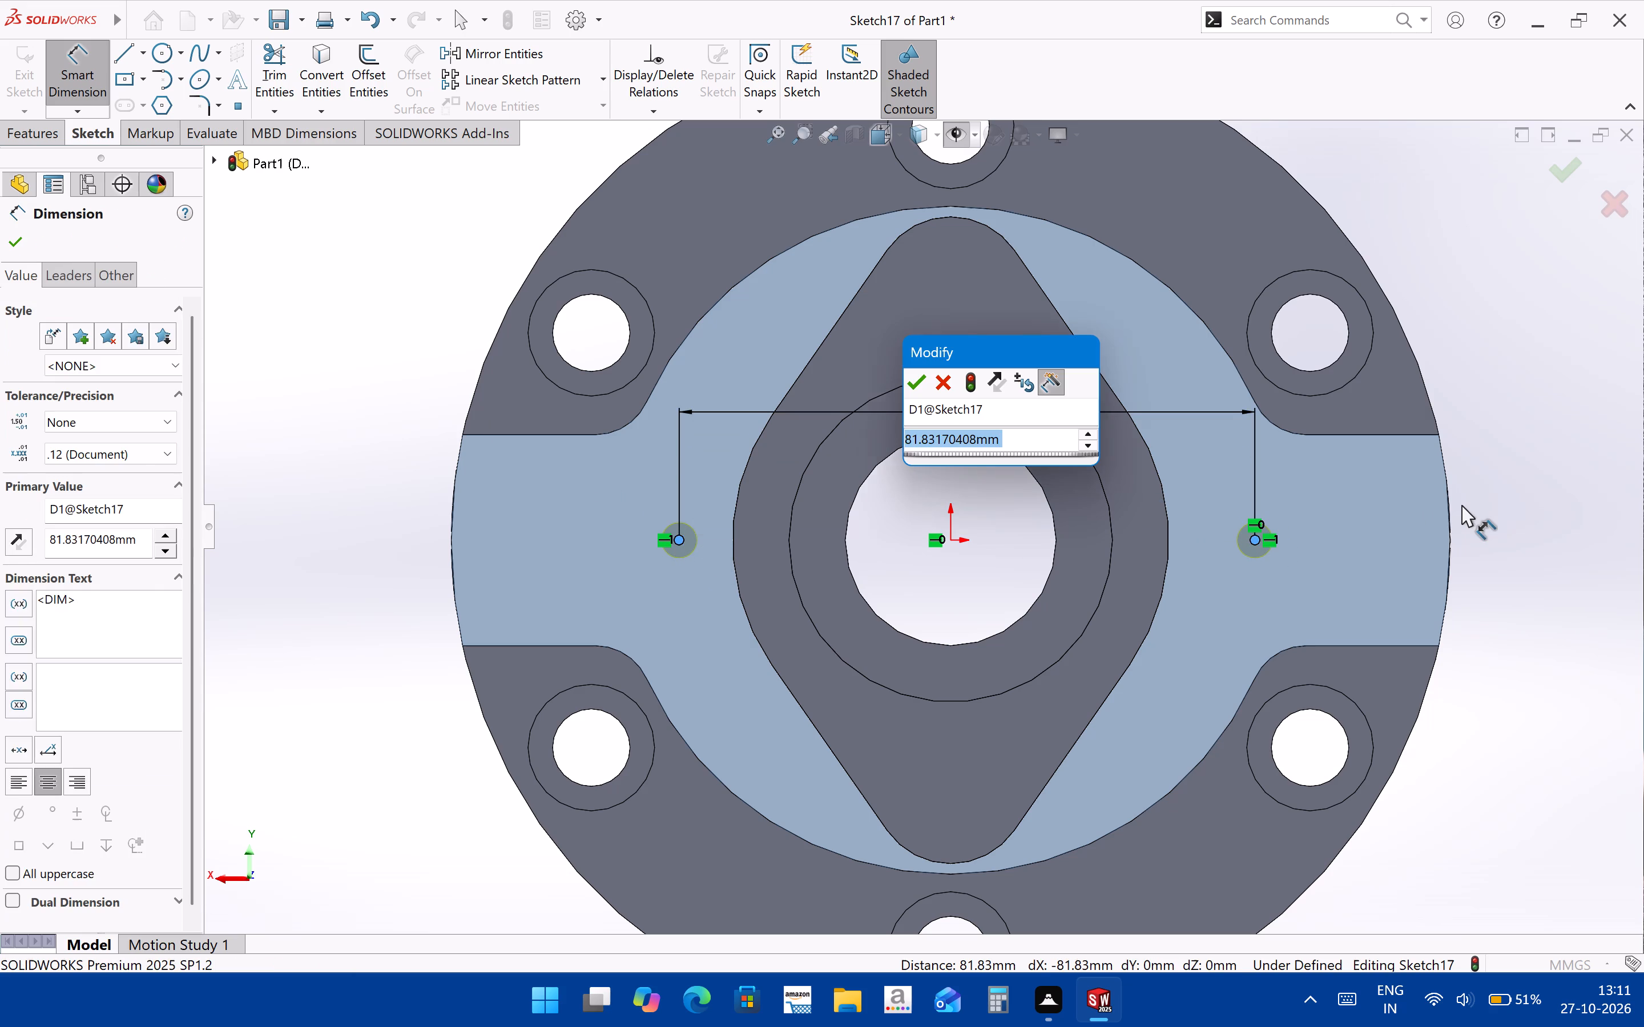
text(92)
key(Return)
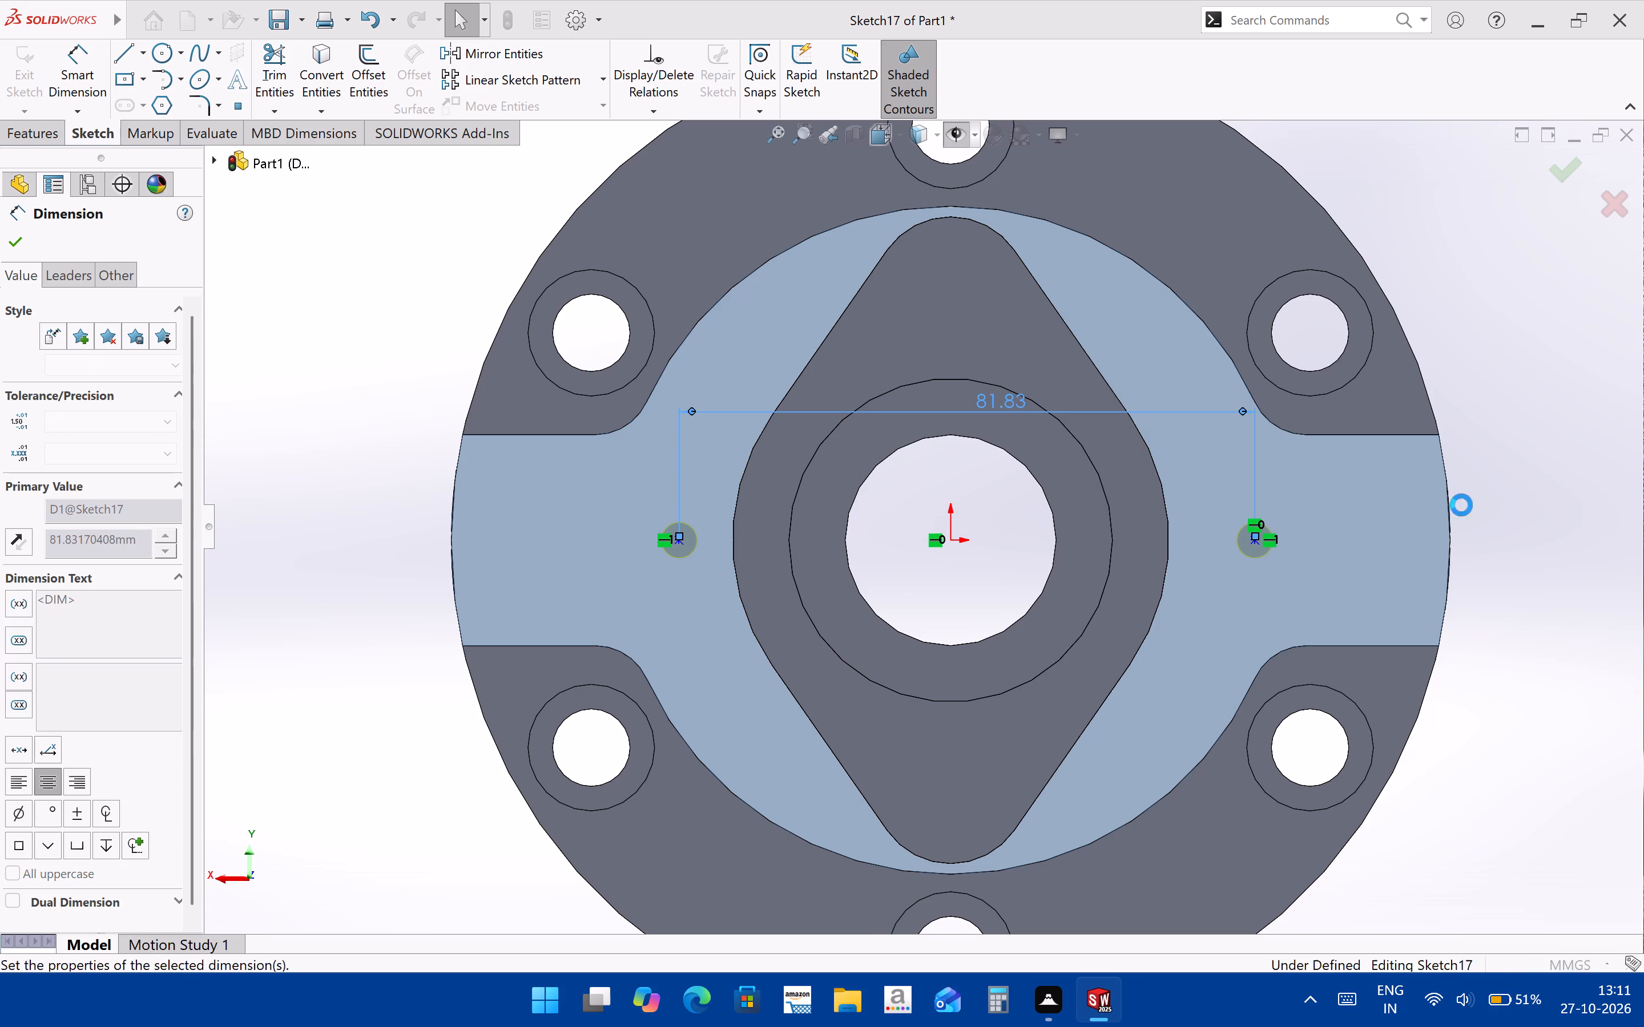
Dimension the first hole point from the origin at 92/2 (46 mm) and finish the edited hole positions.
click(944, 540)
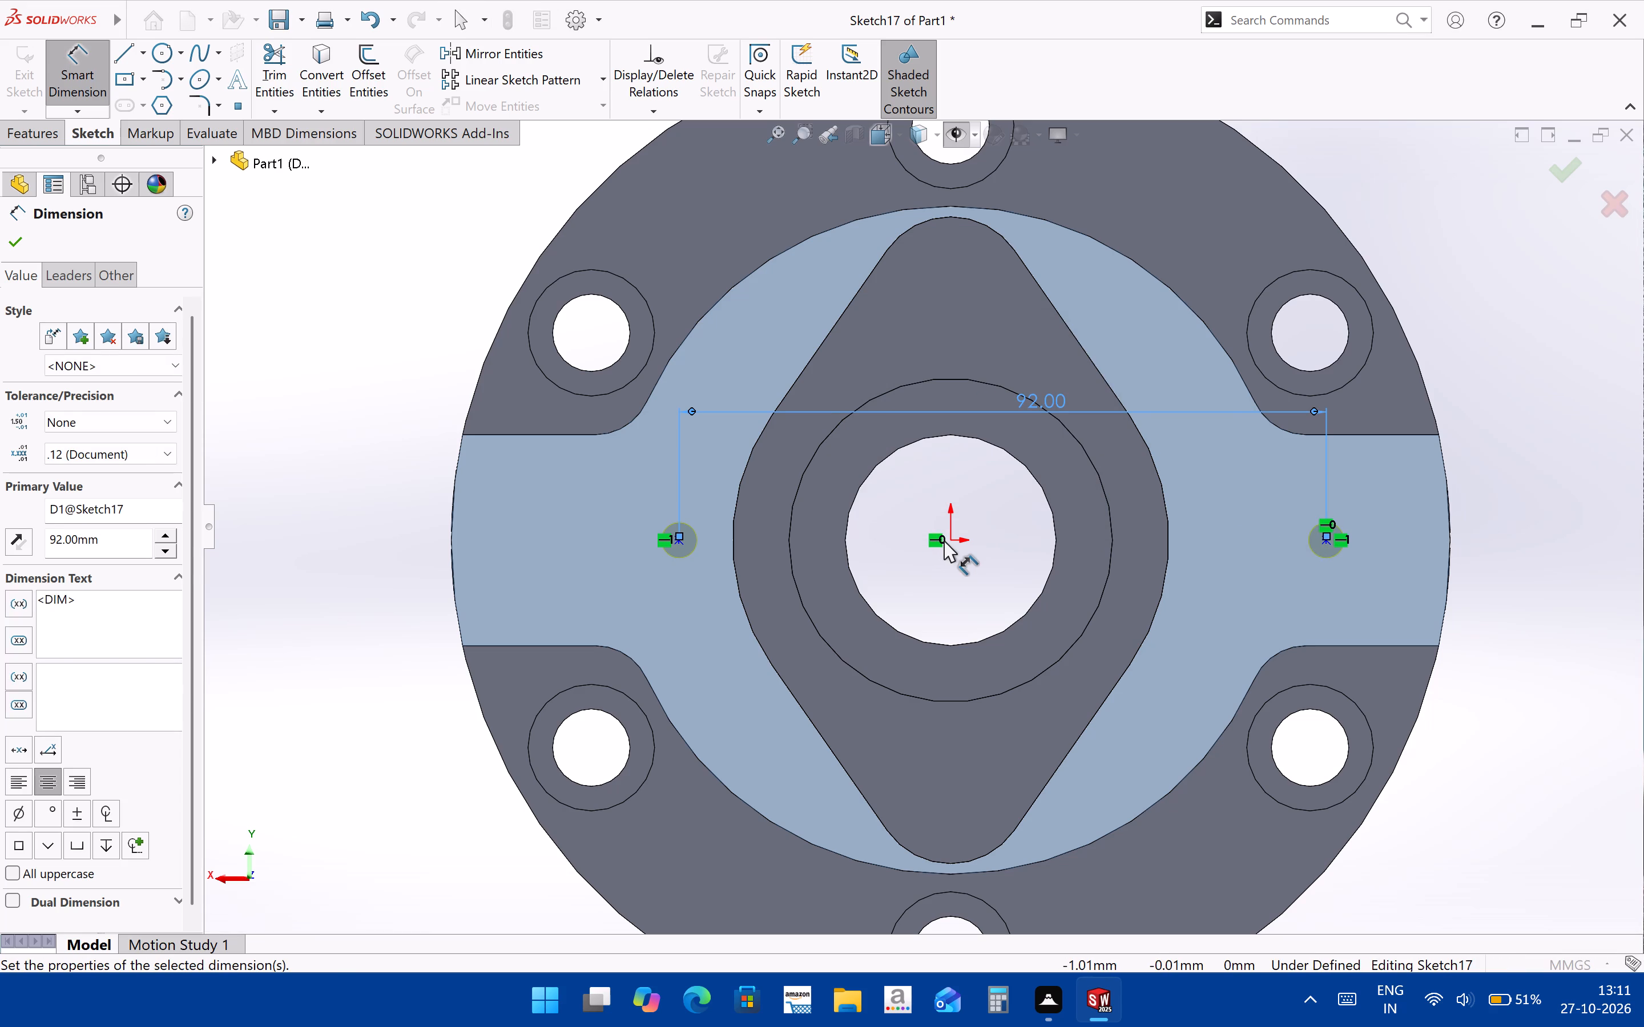
click(953, 541)
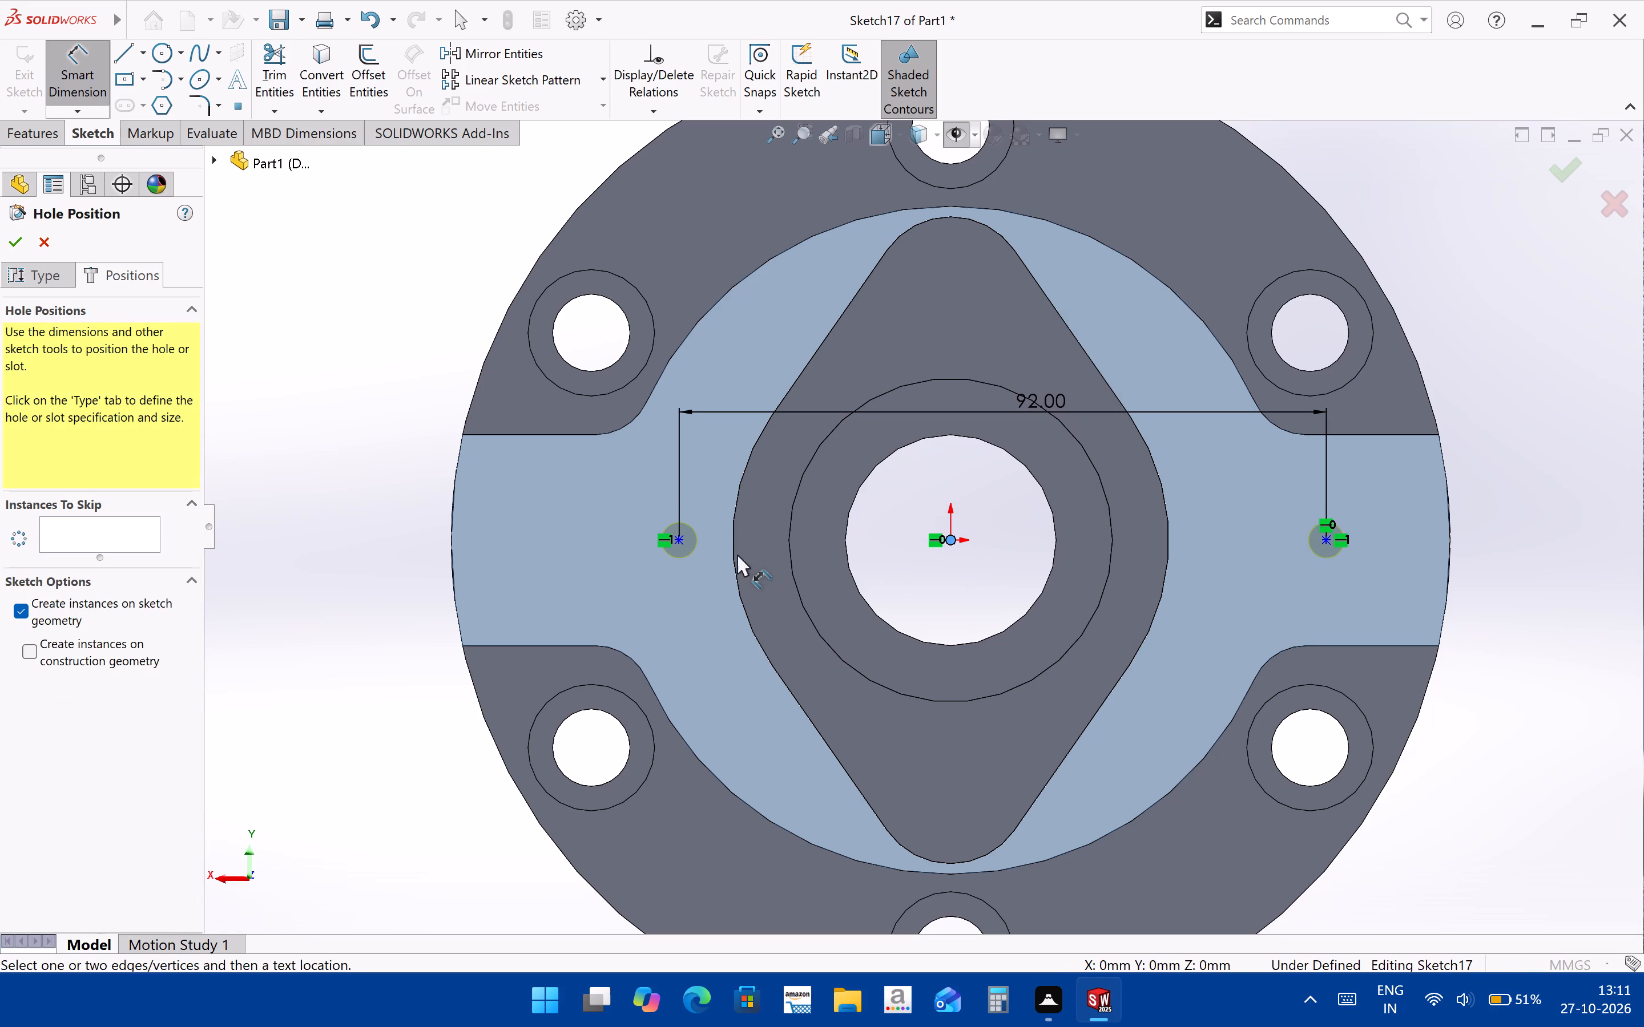
ctrl+click(679, 539)
click(837, 573)
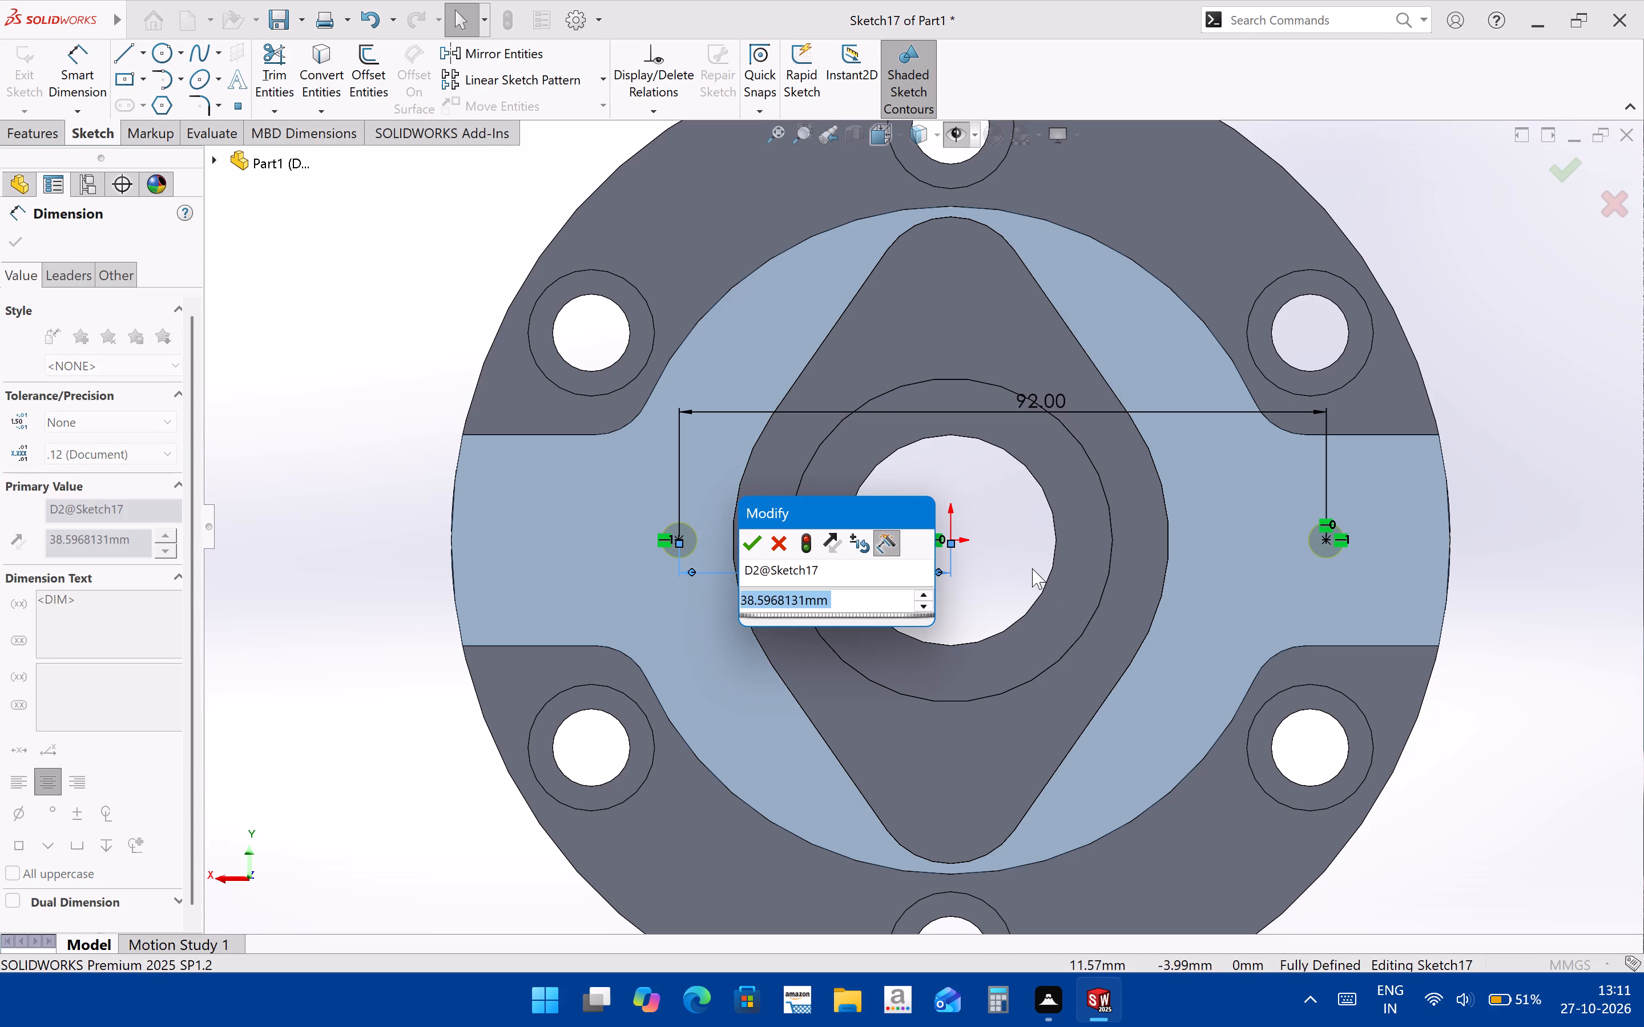
key(BackSpace)
key(9)
key(2)
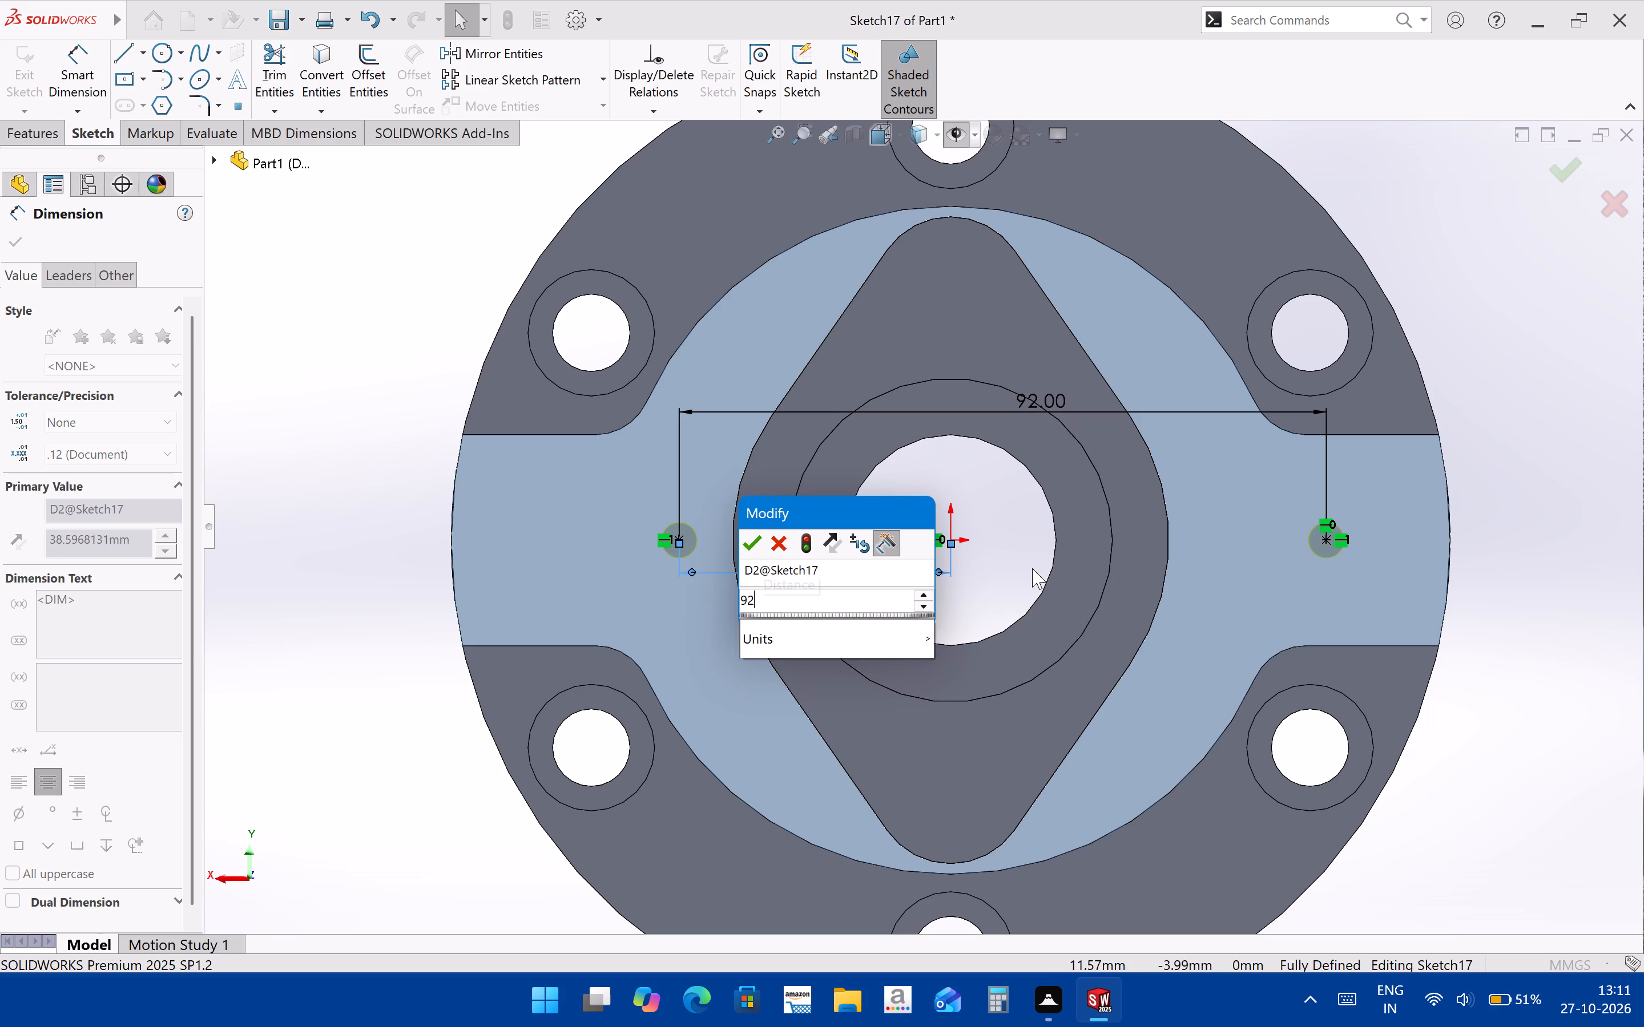
text(/2)
key(Return)
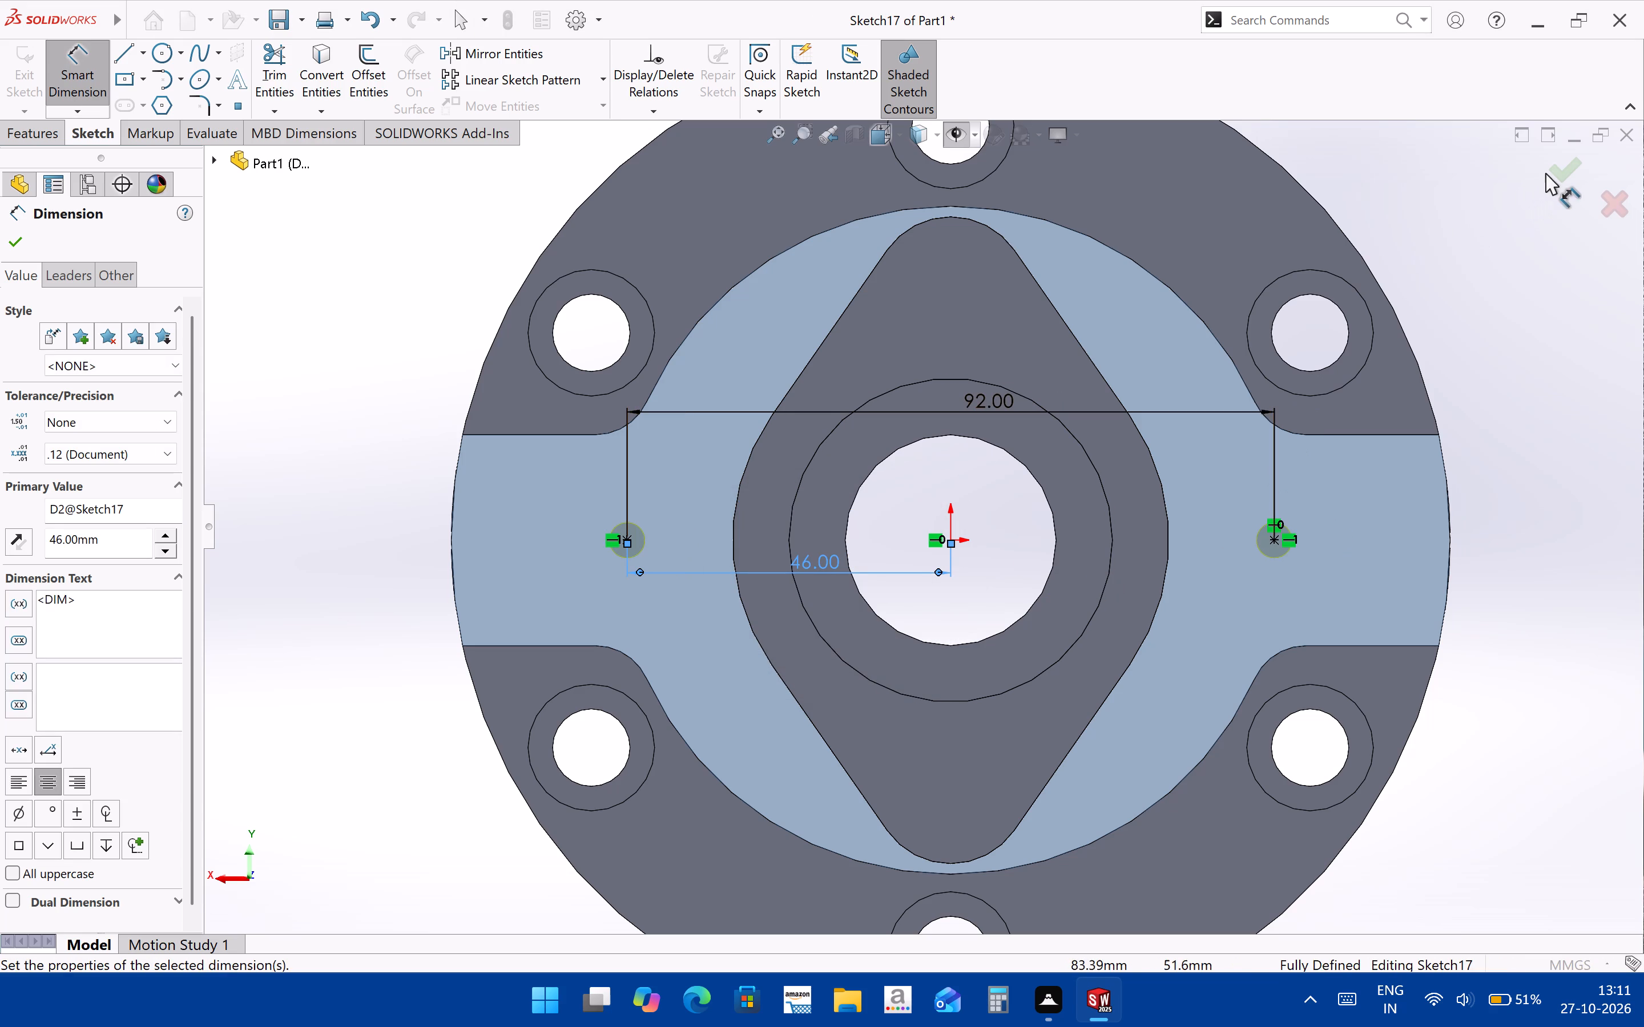
click(1558, 167)
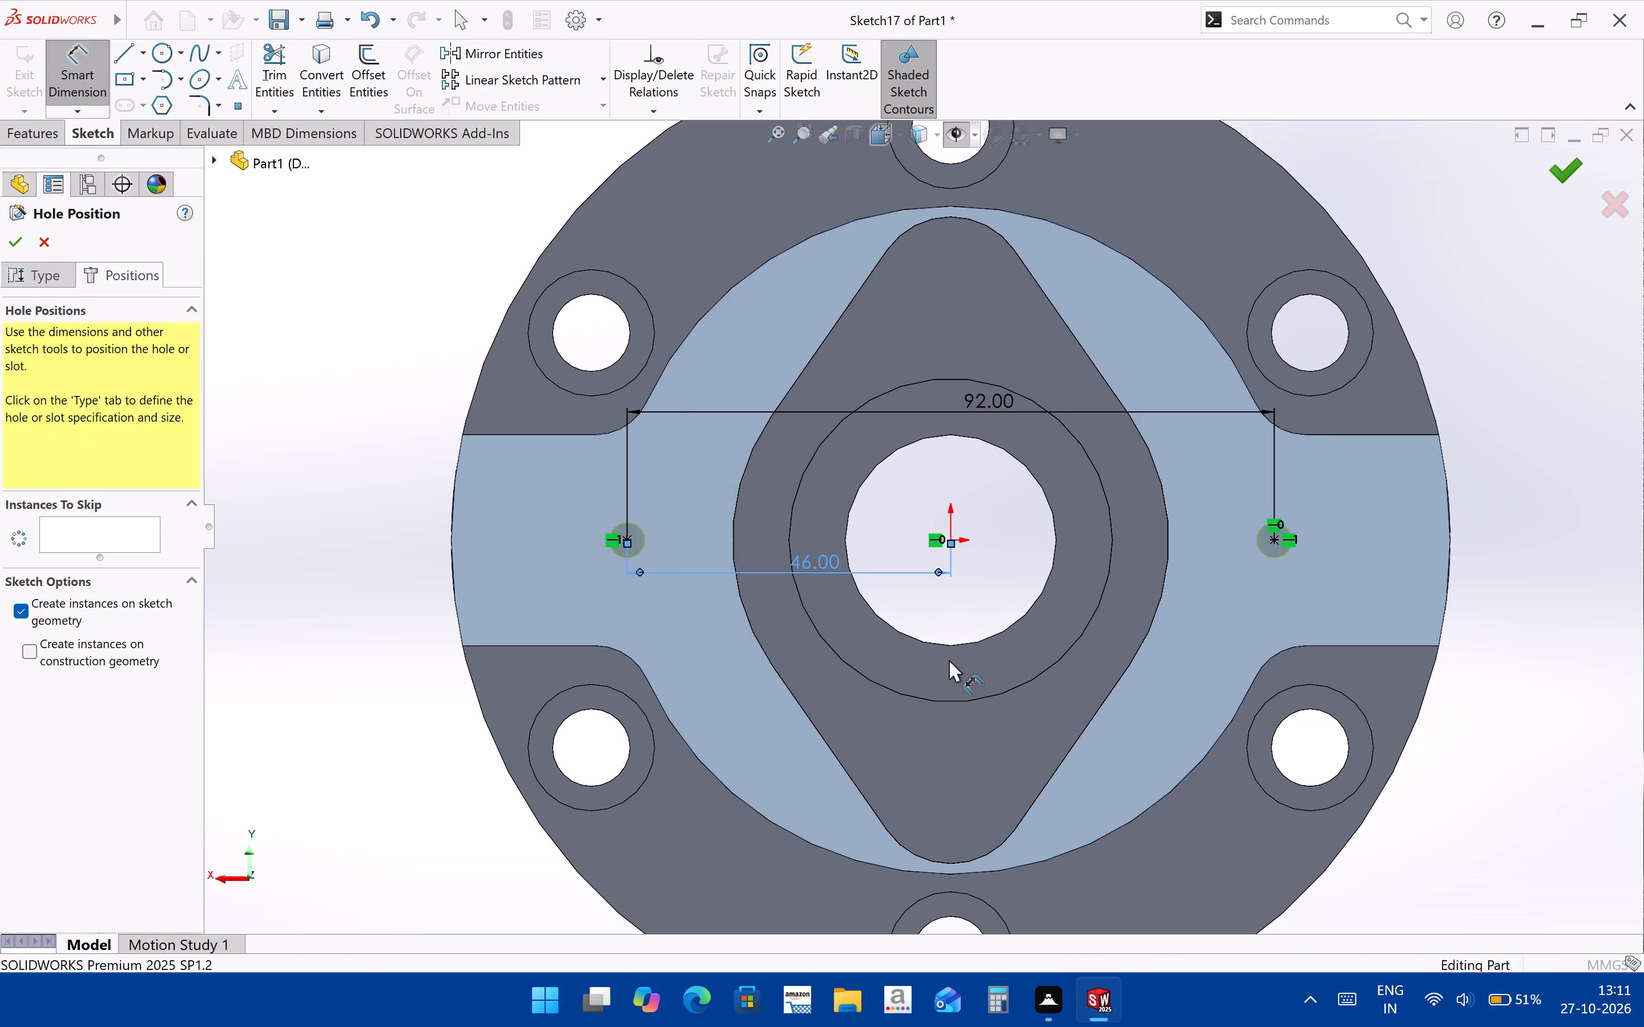
Examine the lug clearance holes and the stepped side hole from several angles.
middle_drag(946, 642, 962, 694)
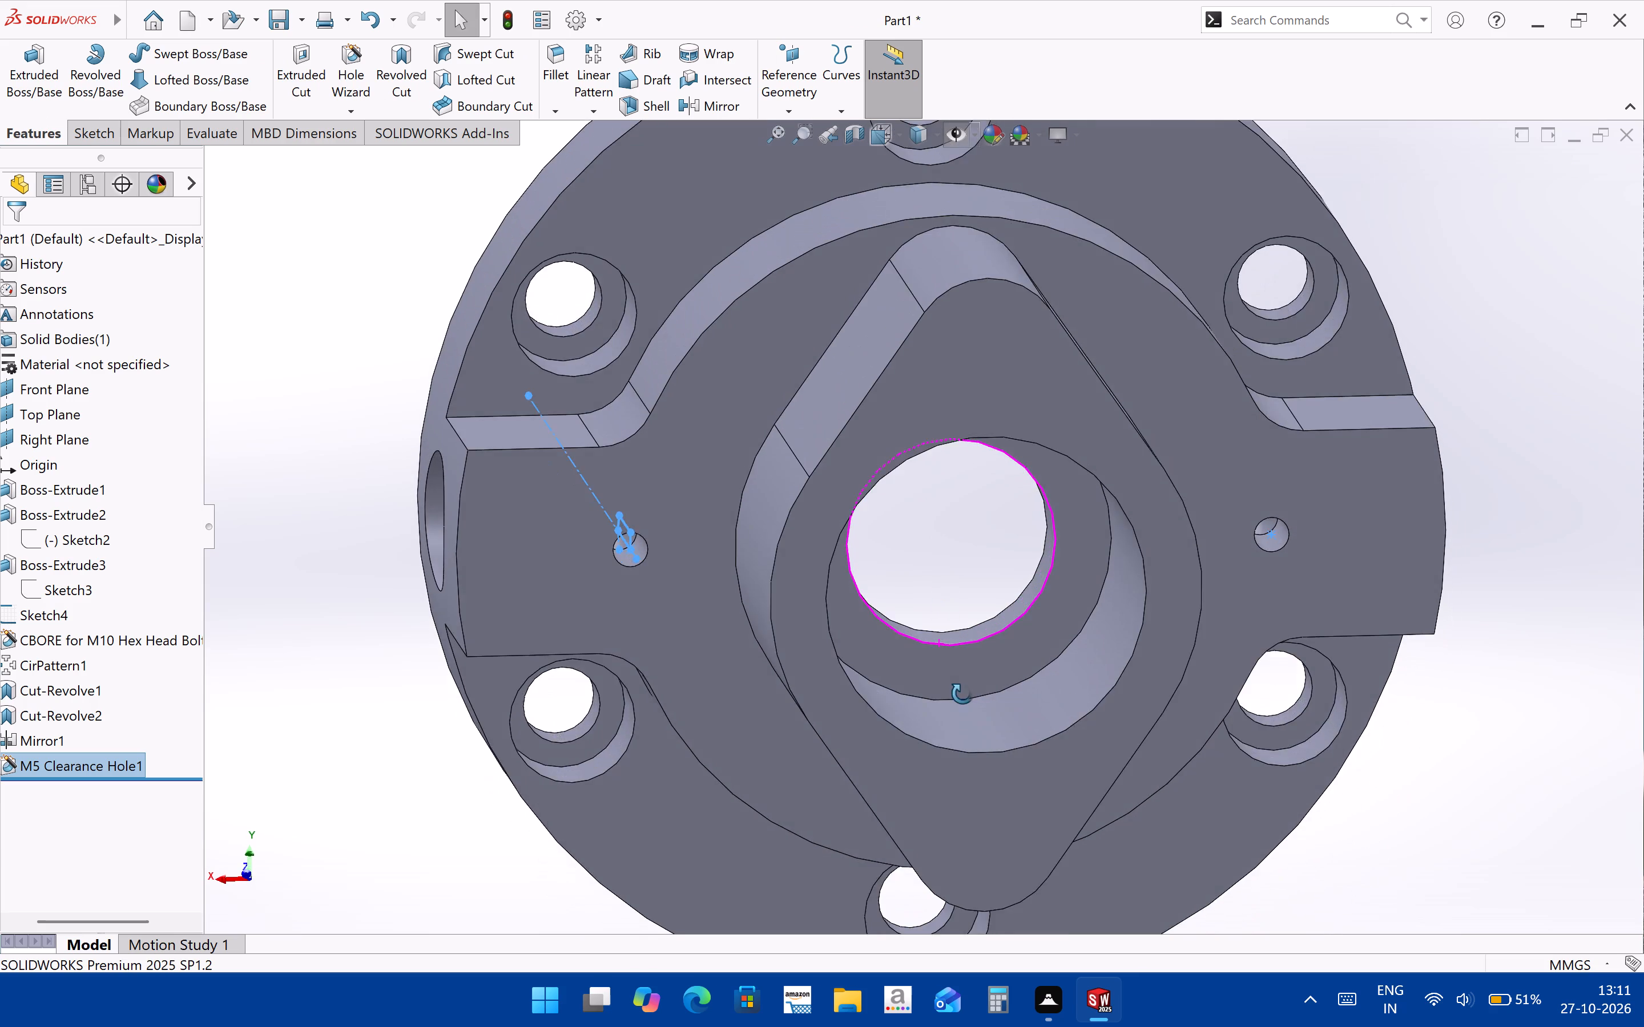
middle_drag(962, 694, 1150, 463)
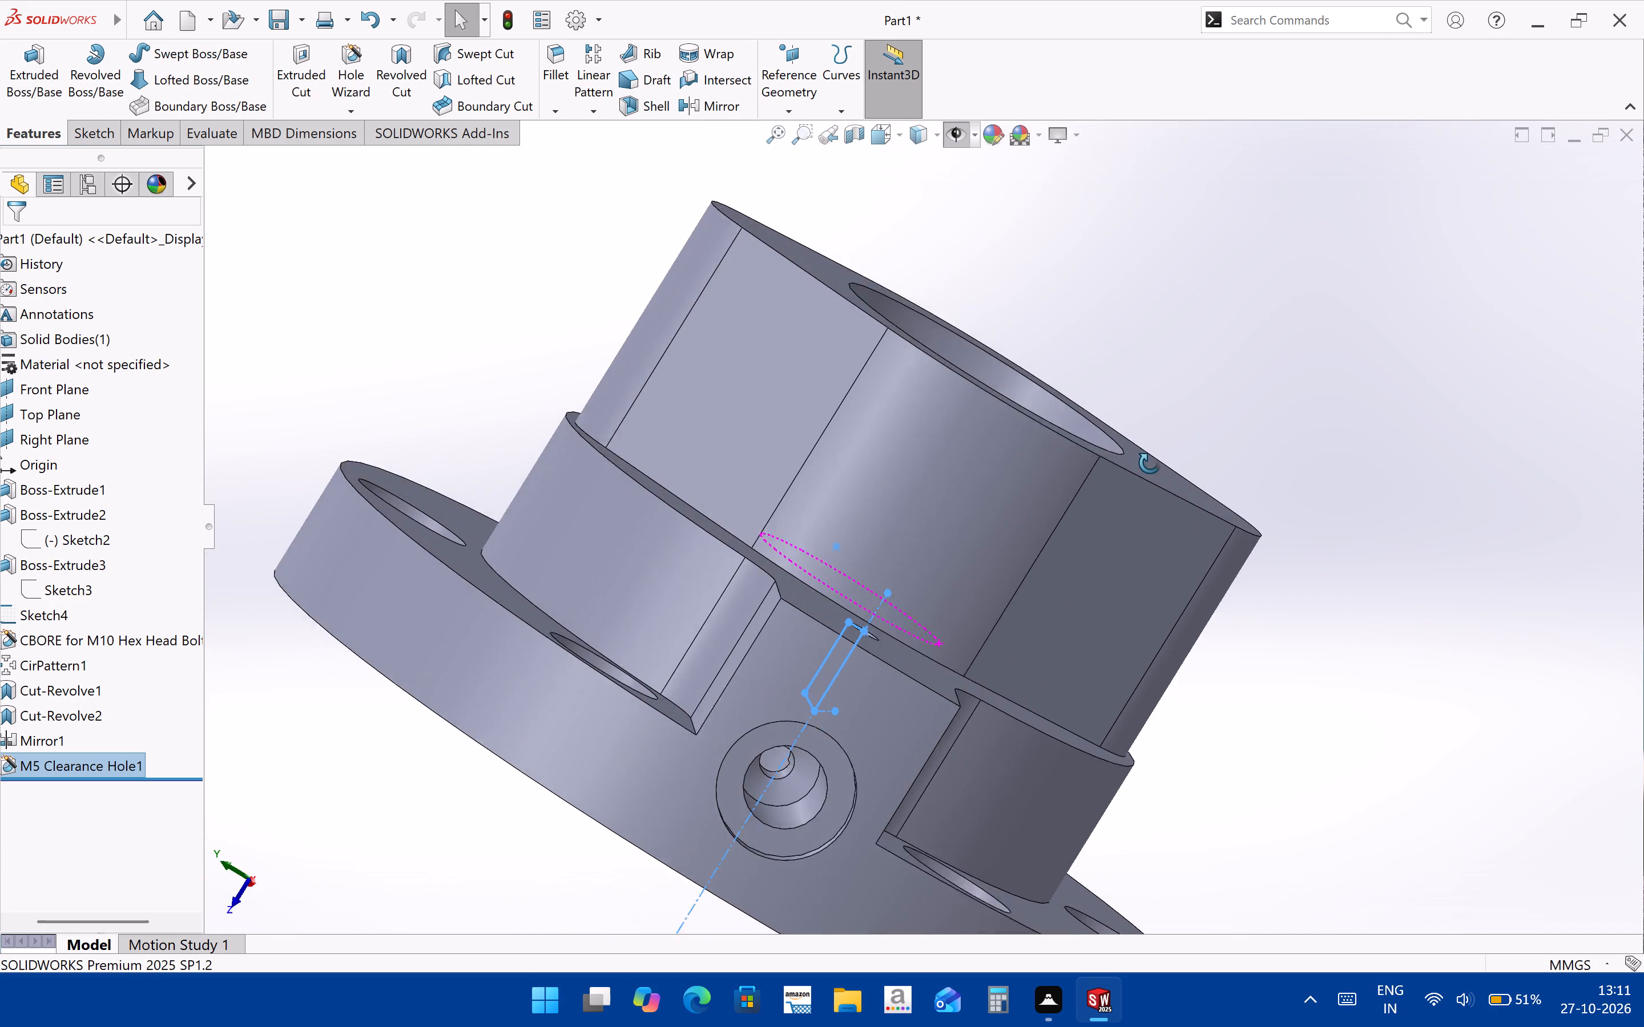
middle_drag(1150, 463, 1143, 471)
scroll(640, 697, up, 3)
middle_drag(775, 724, 805, 563)
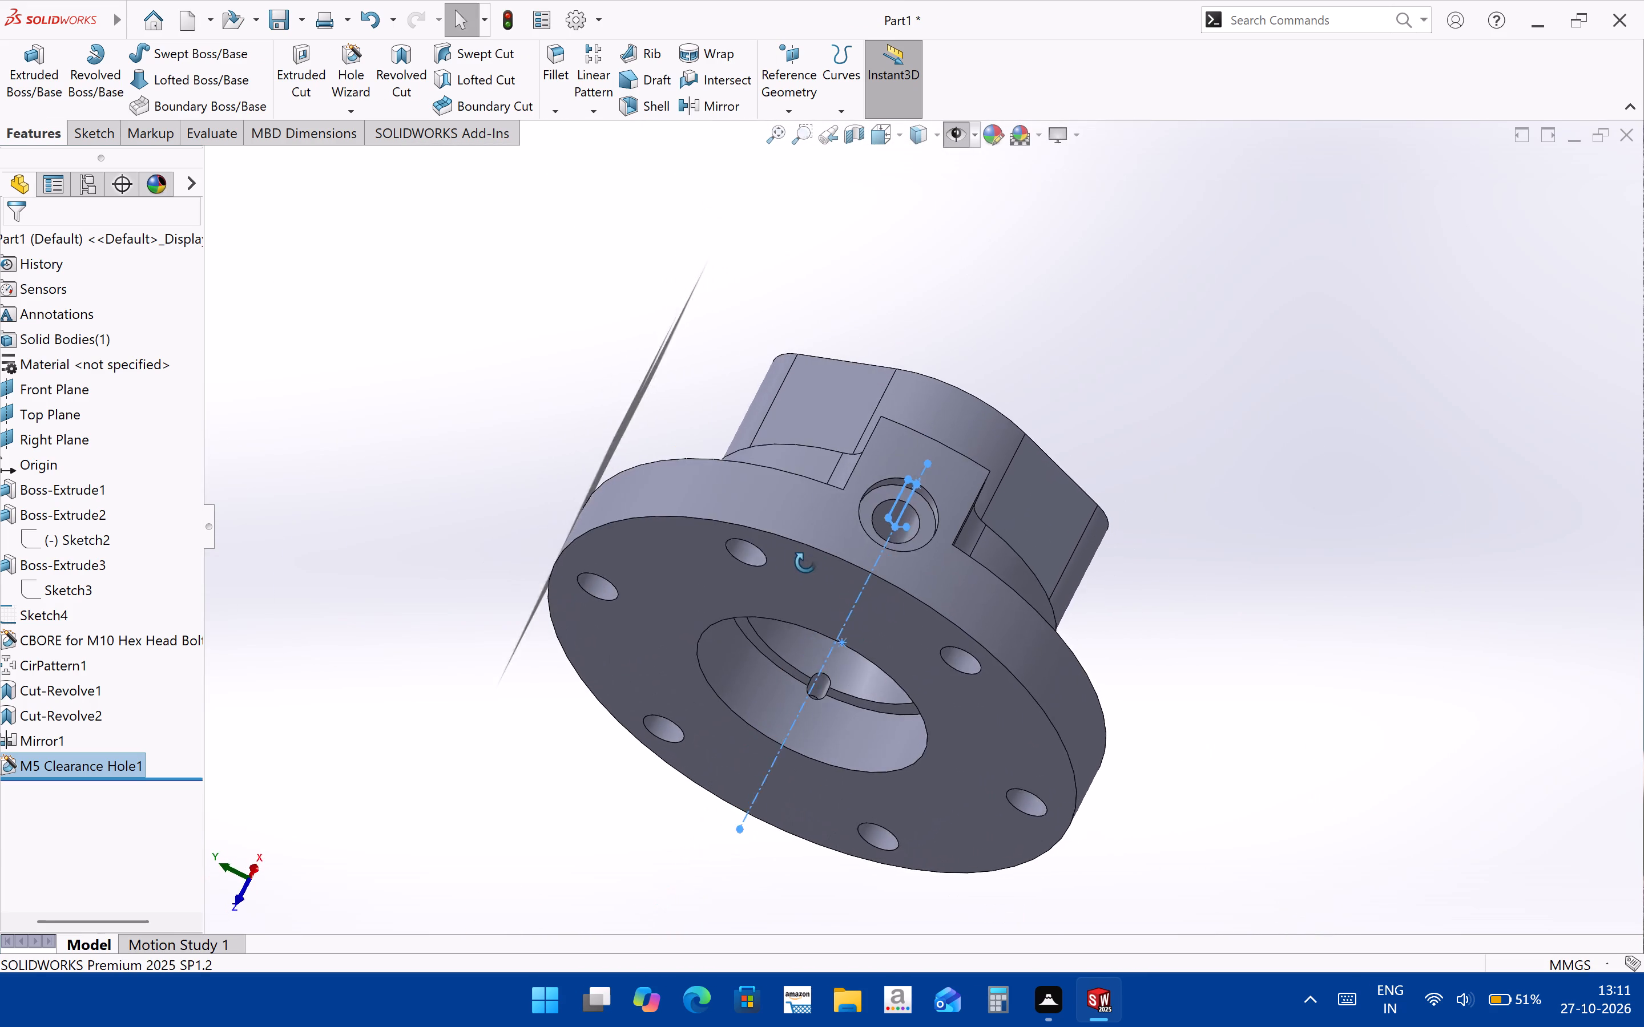
middle_drag(805, 563, 825, 612)
scroll(893, 490, down, 3)
scroll(998, 706, down, 3)
middle_drag(954, 606, 946, 598)
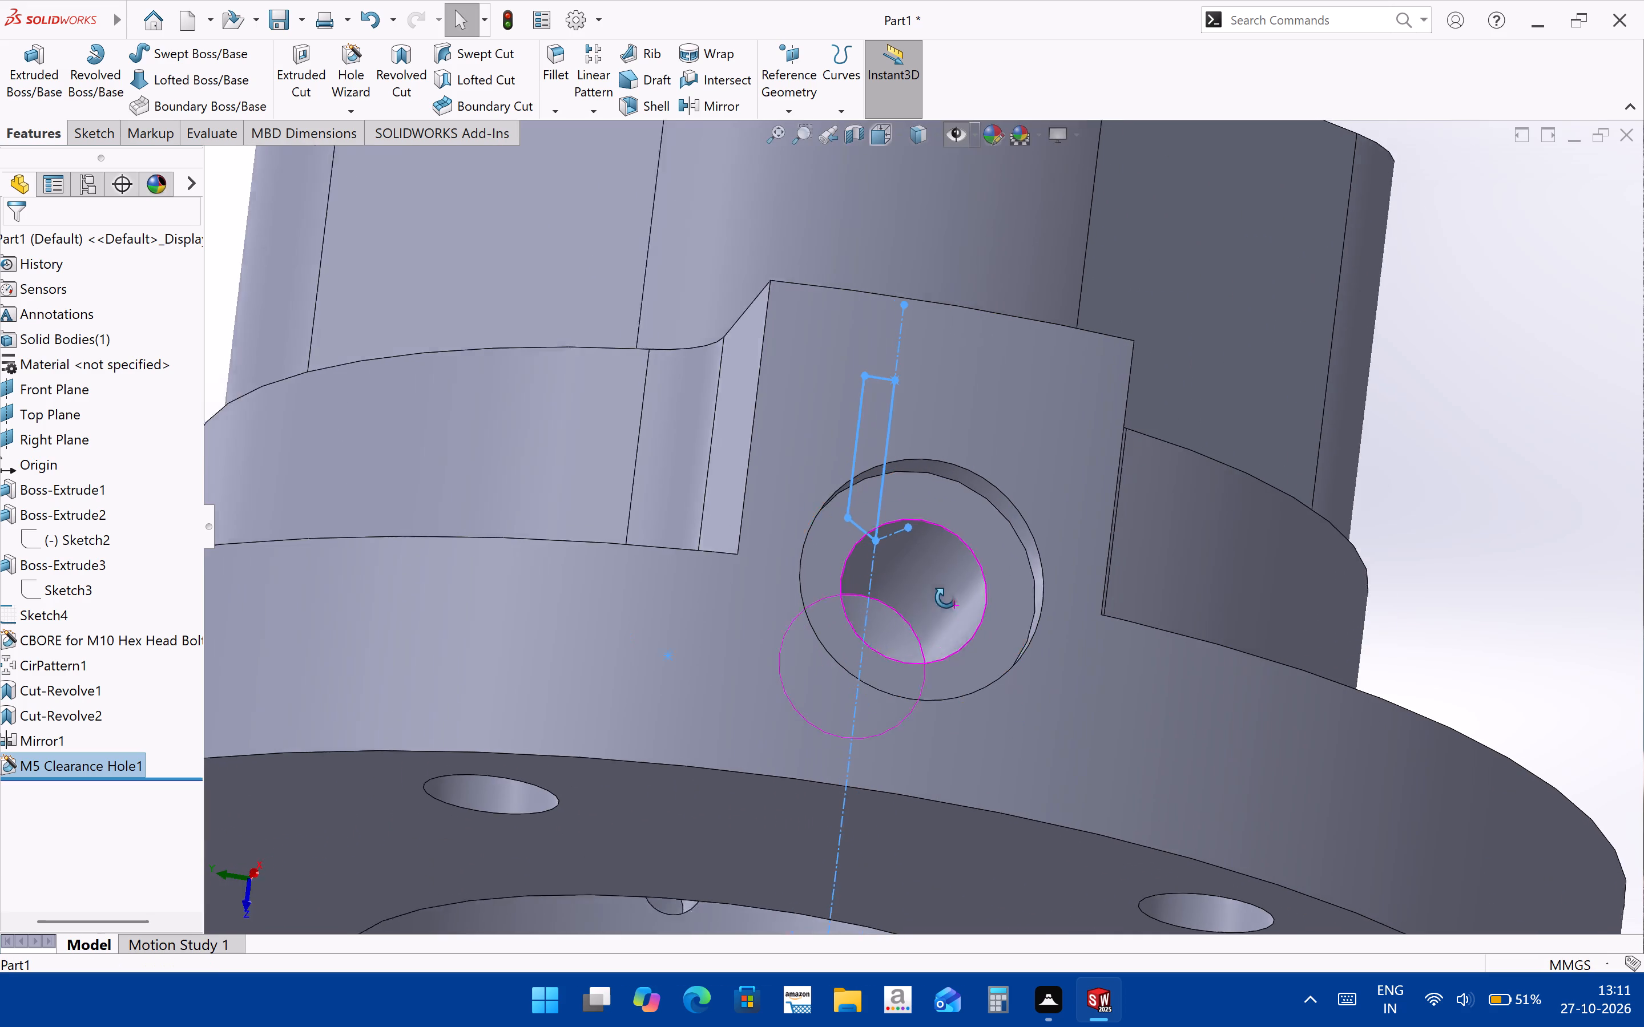
middle_drag(946, 598, 842, 737)
scroll(842, 737, up, 4)
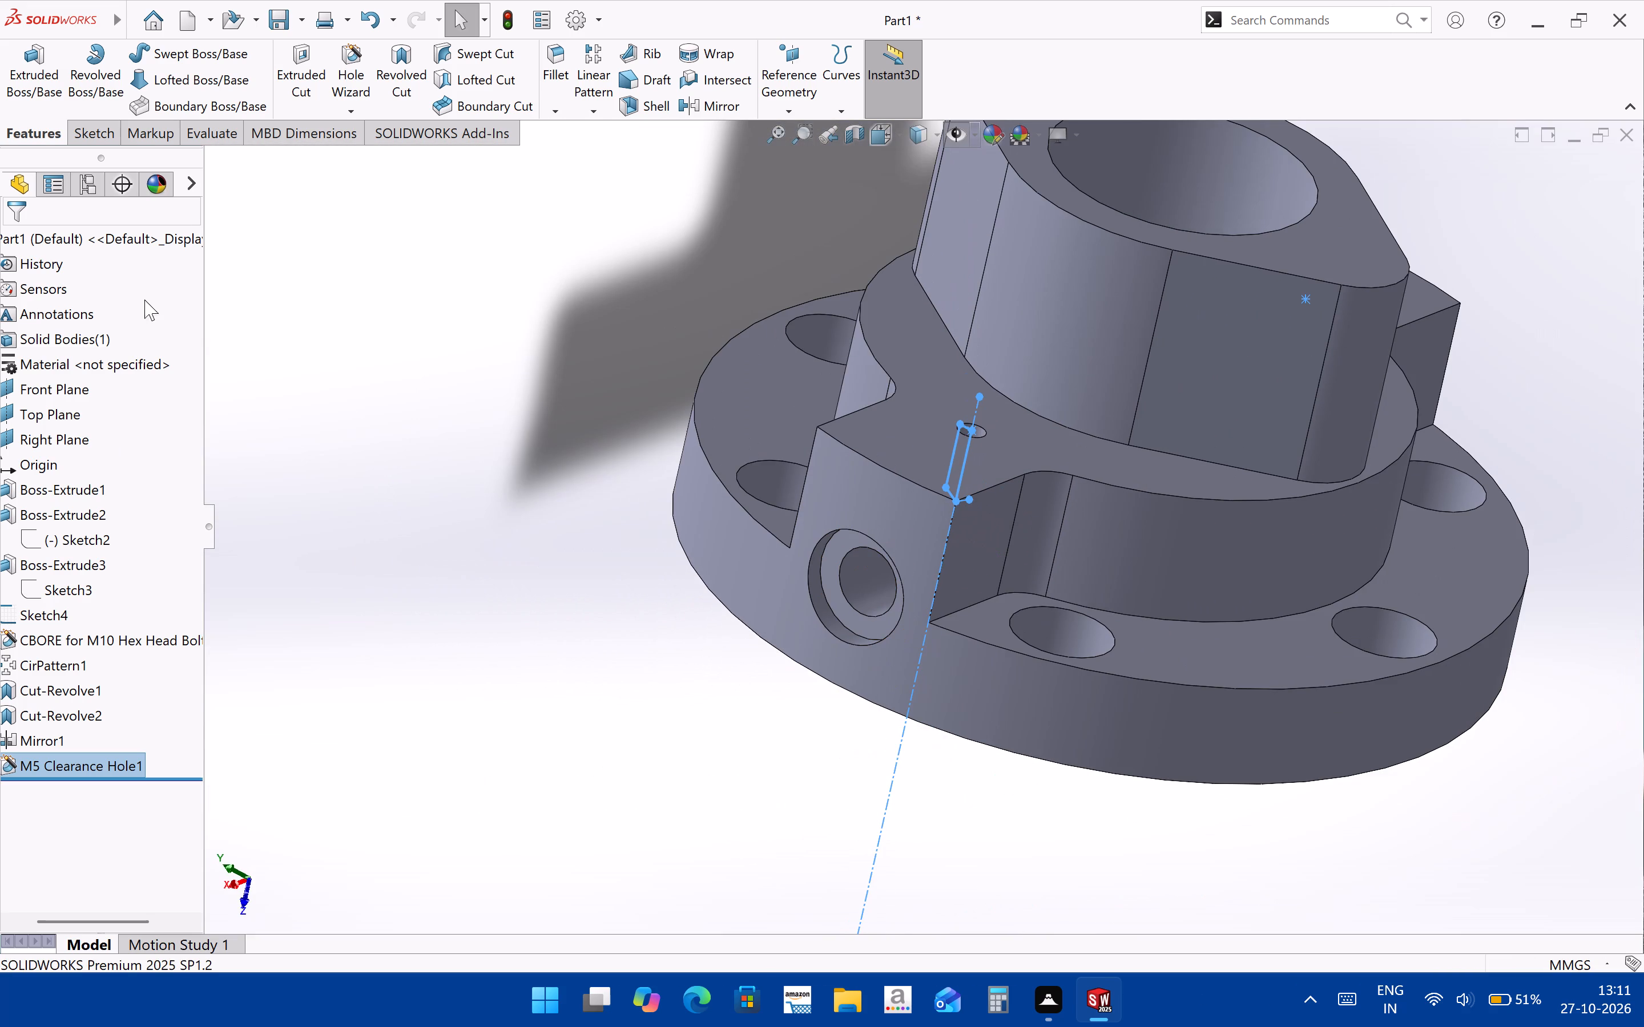
Apply a planar section view on the Top Plane and examine the clearance holes above the stepped side holes.
click(856, 133)
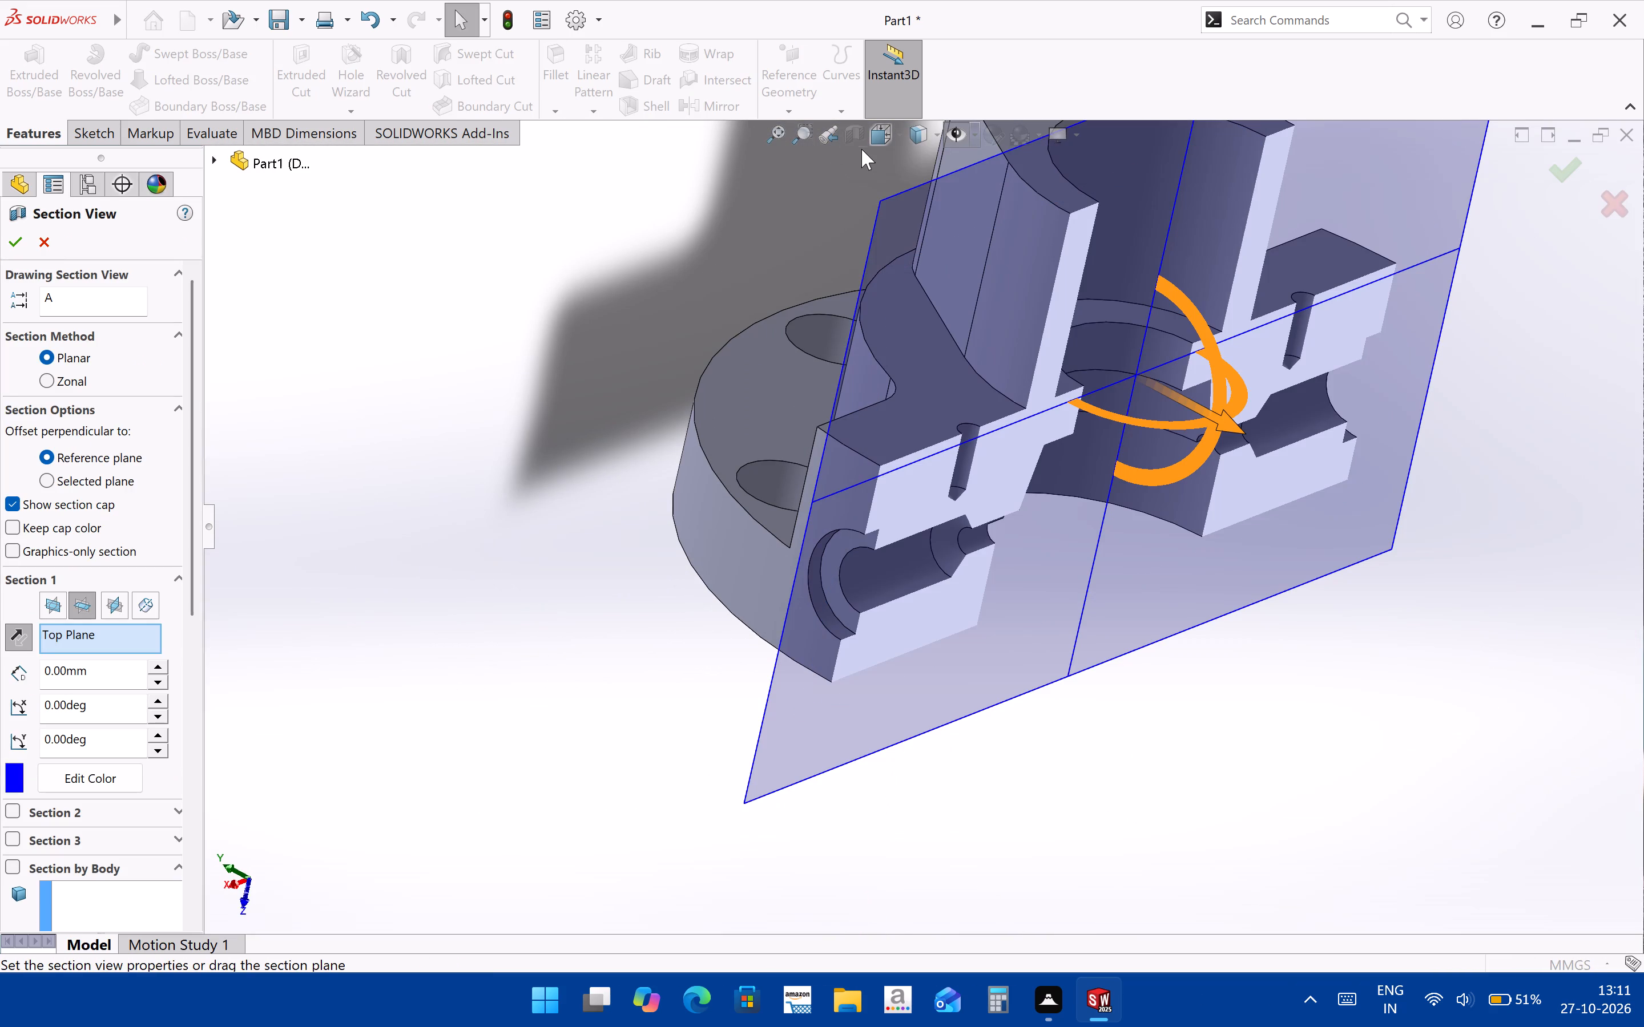
middle_drag(1182, 665, 1112, 580)
click(1551, 167)
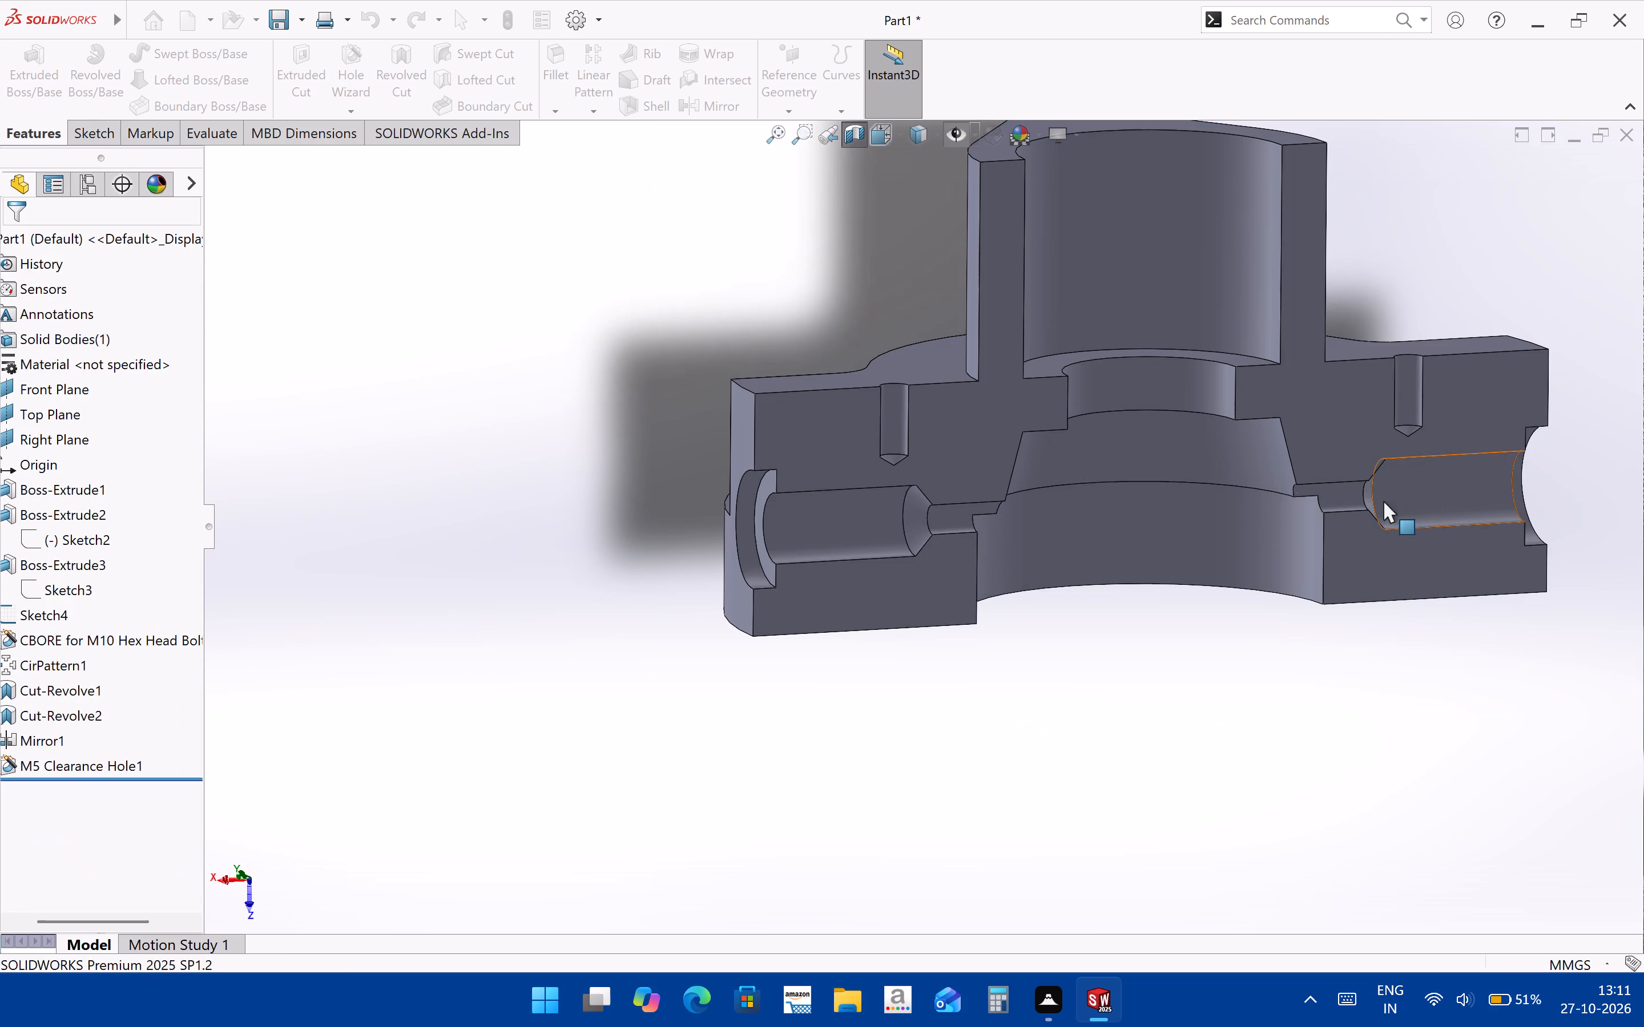
middle_drag(1057, 597, 1040, 552)
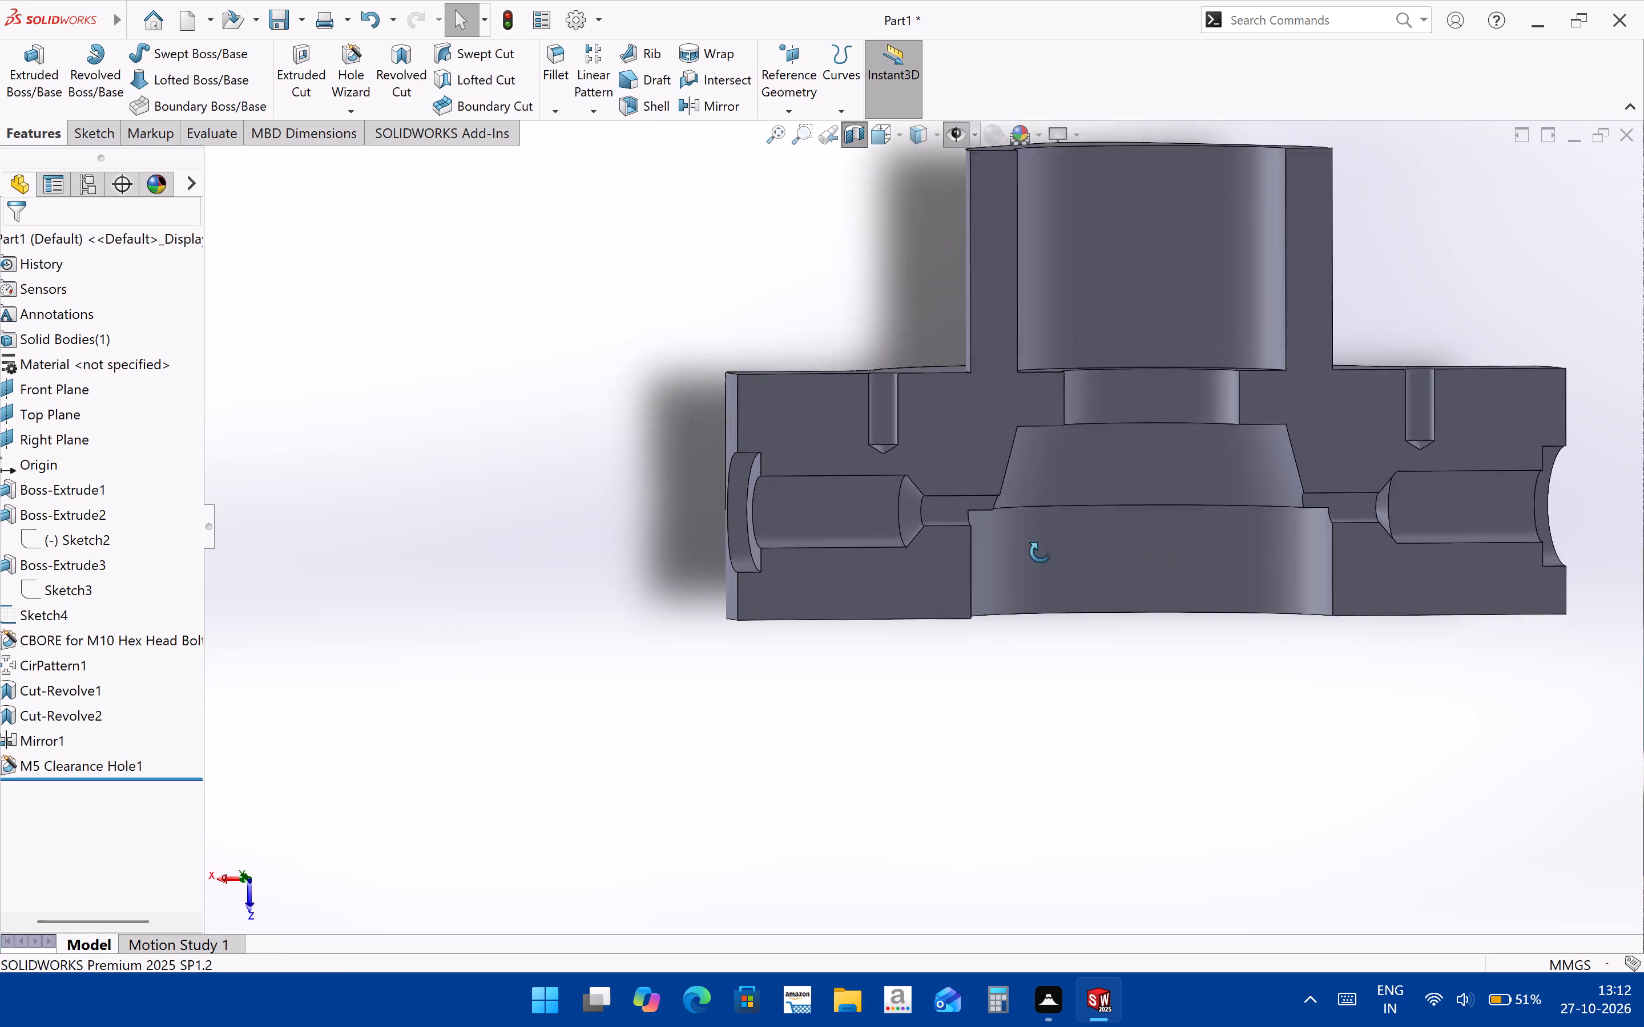
middle_drag(1040, 552, 1026, 548)
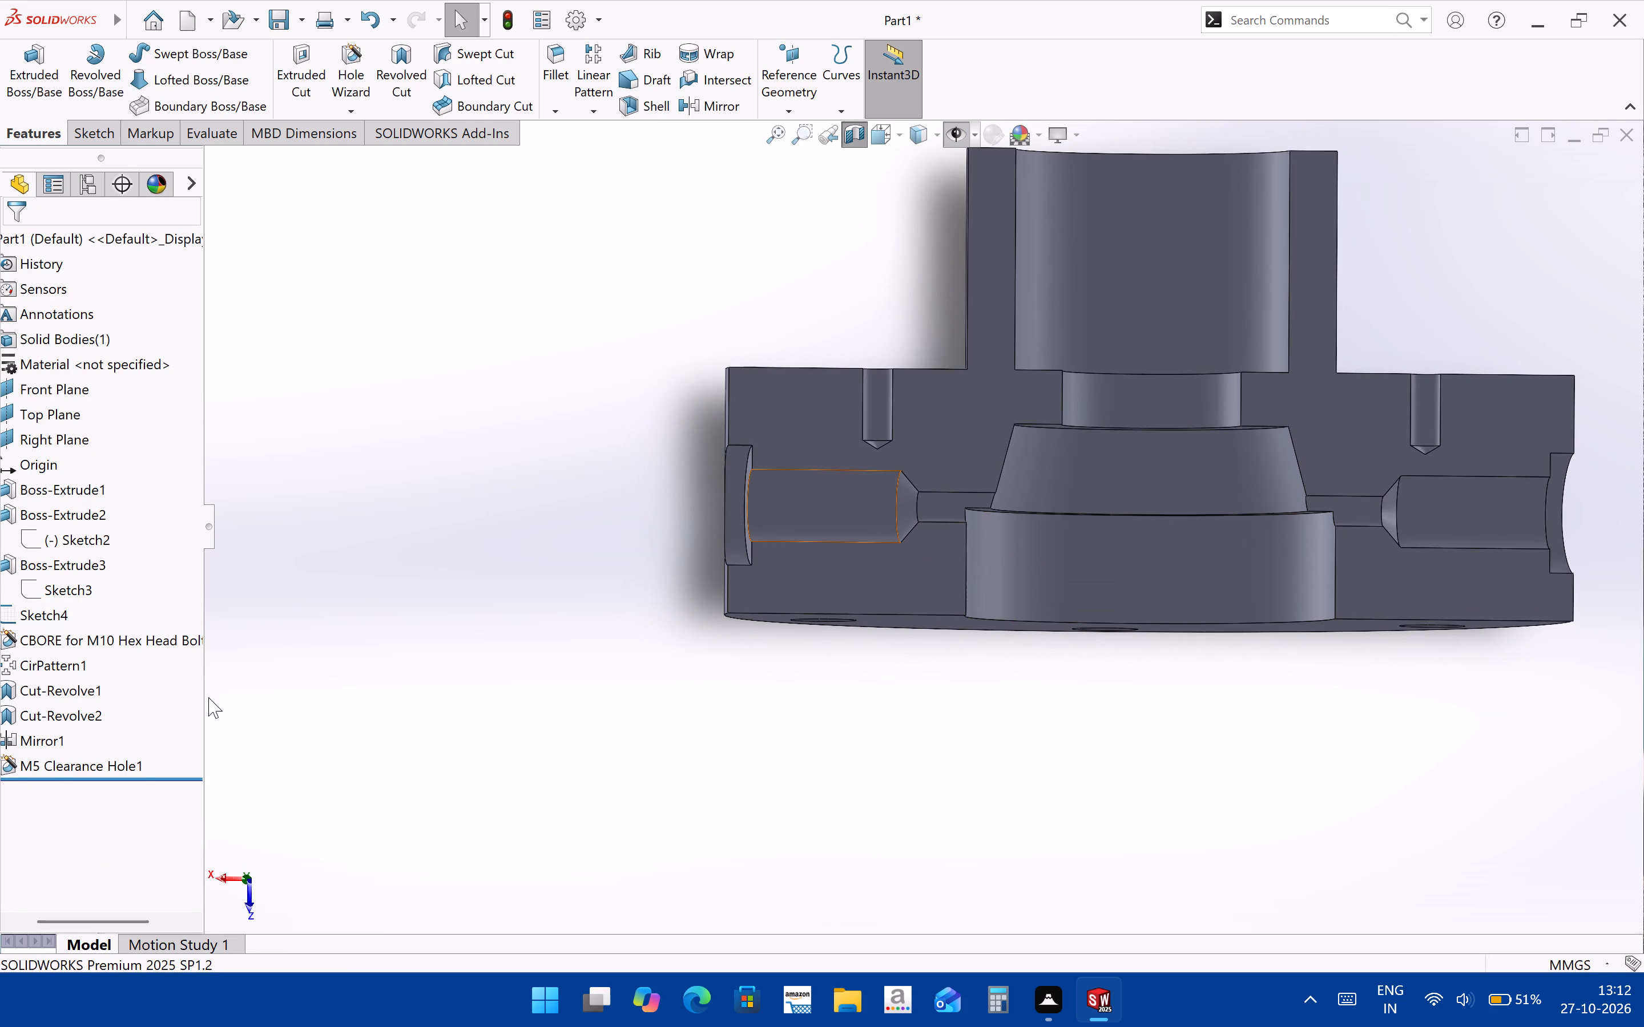
Edit the M5 clearance holes, trying a blind depth of 15 mm and finishing with 18 mm.
click(55, 761)
click(72, 725)
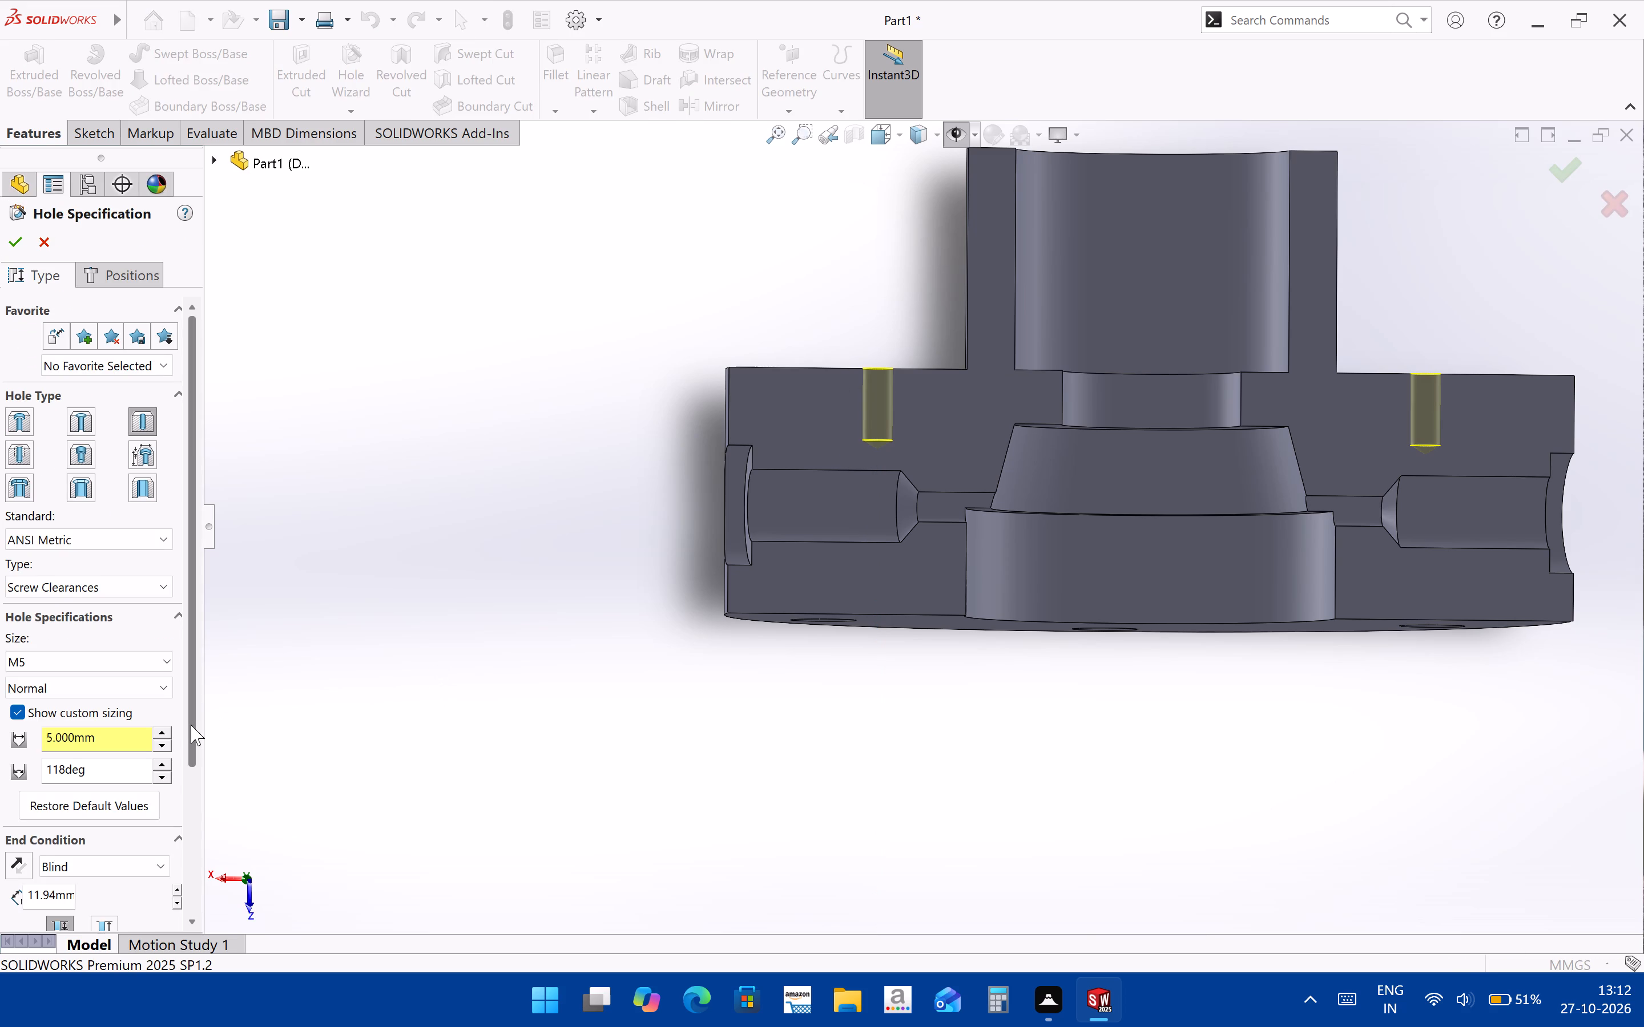
drag(191, 725, 188, 804)
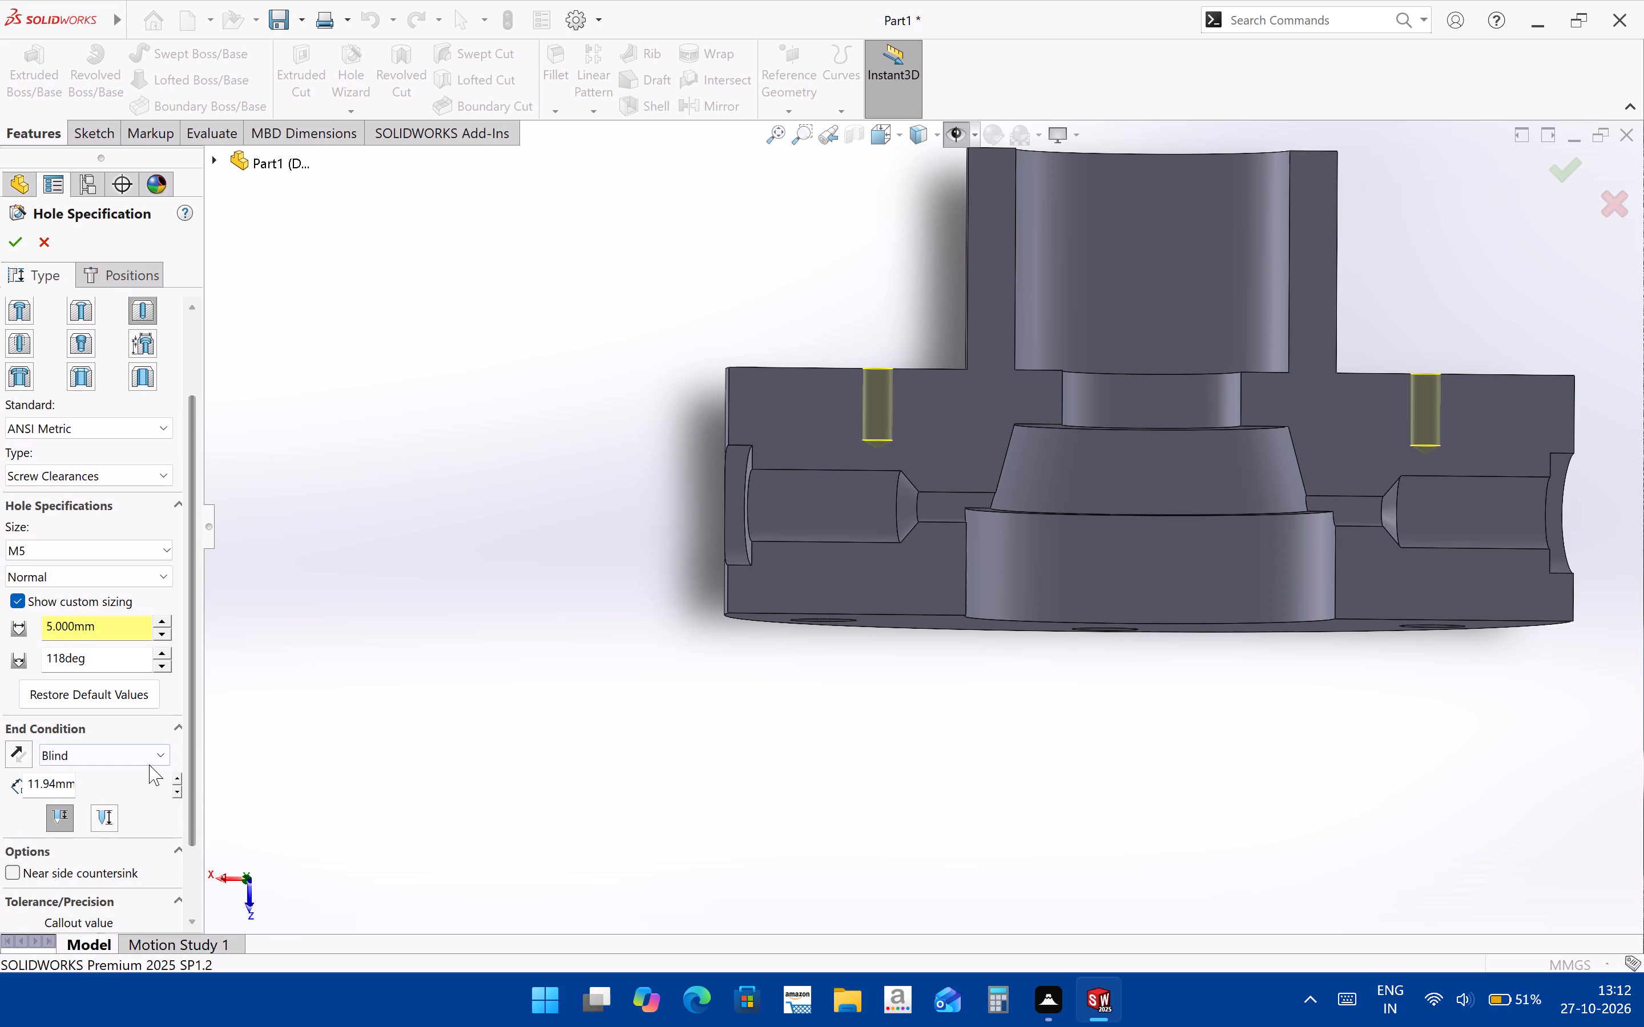
click(149, 763)
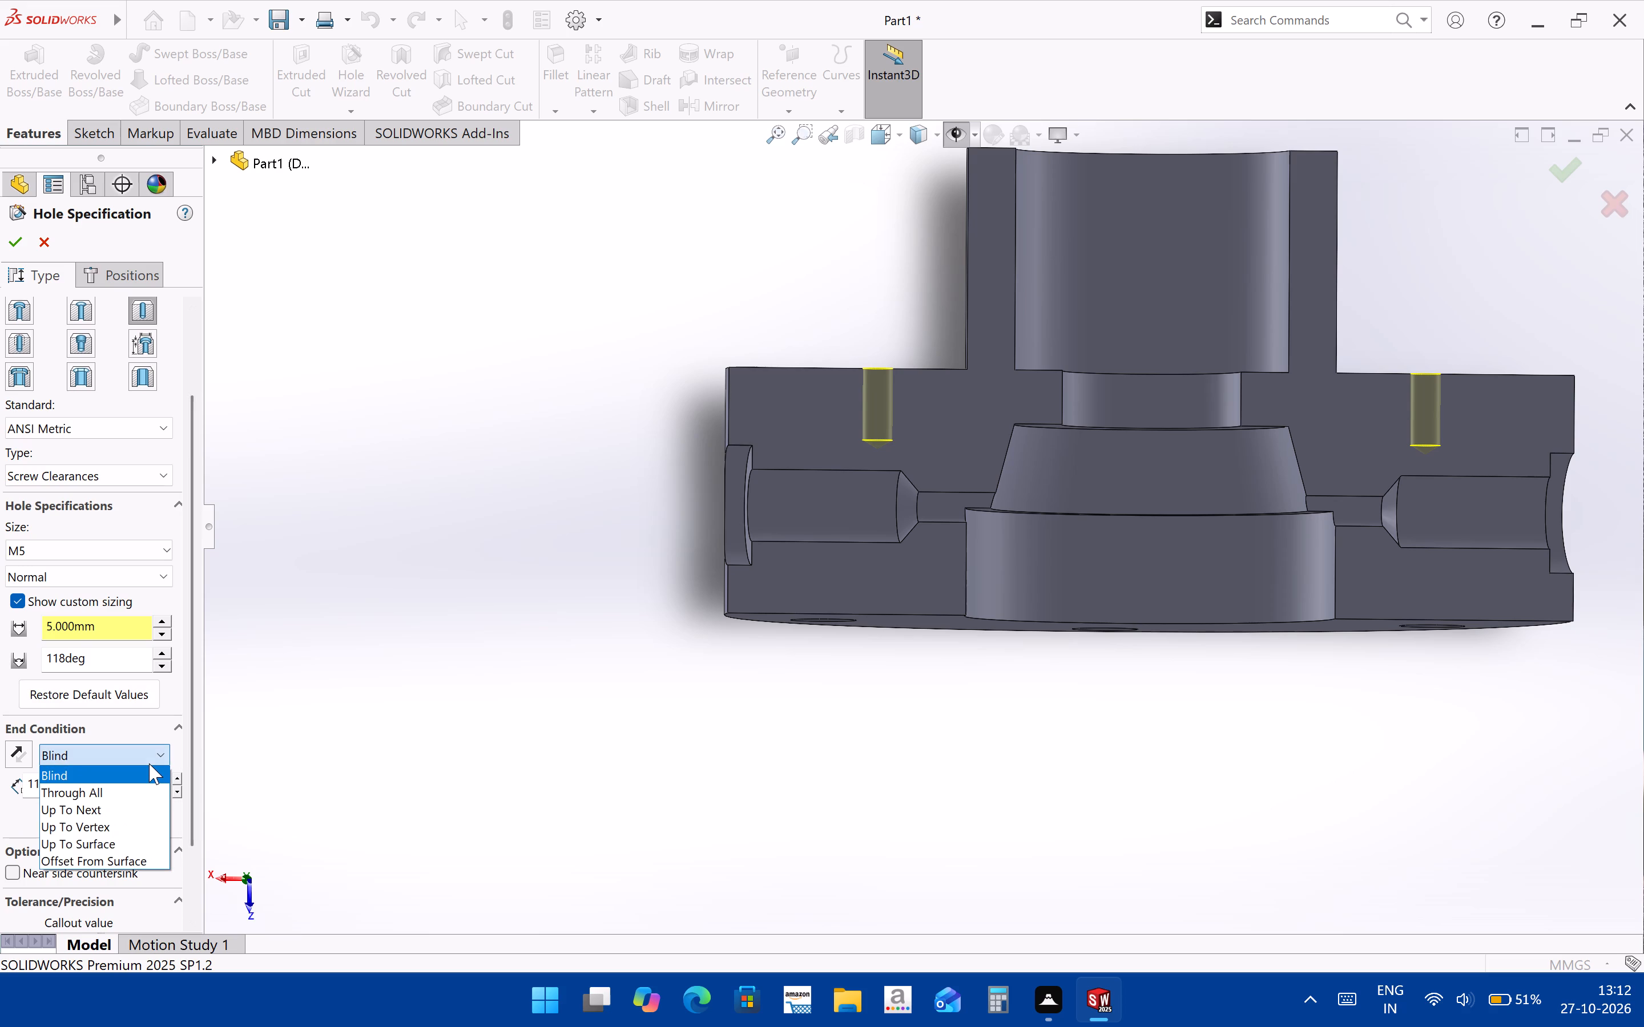
click(149, 763)
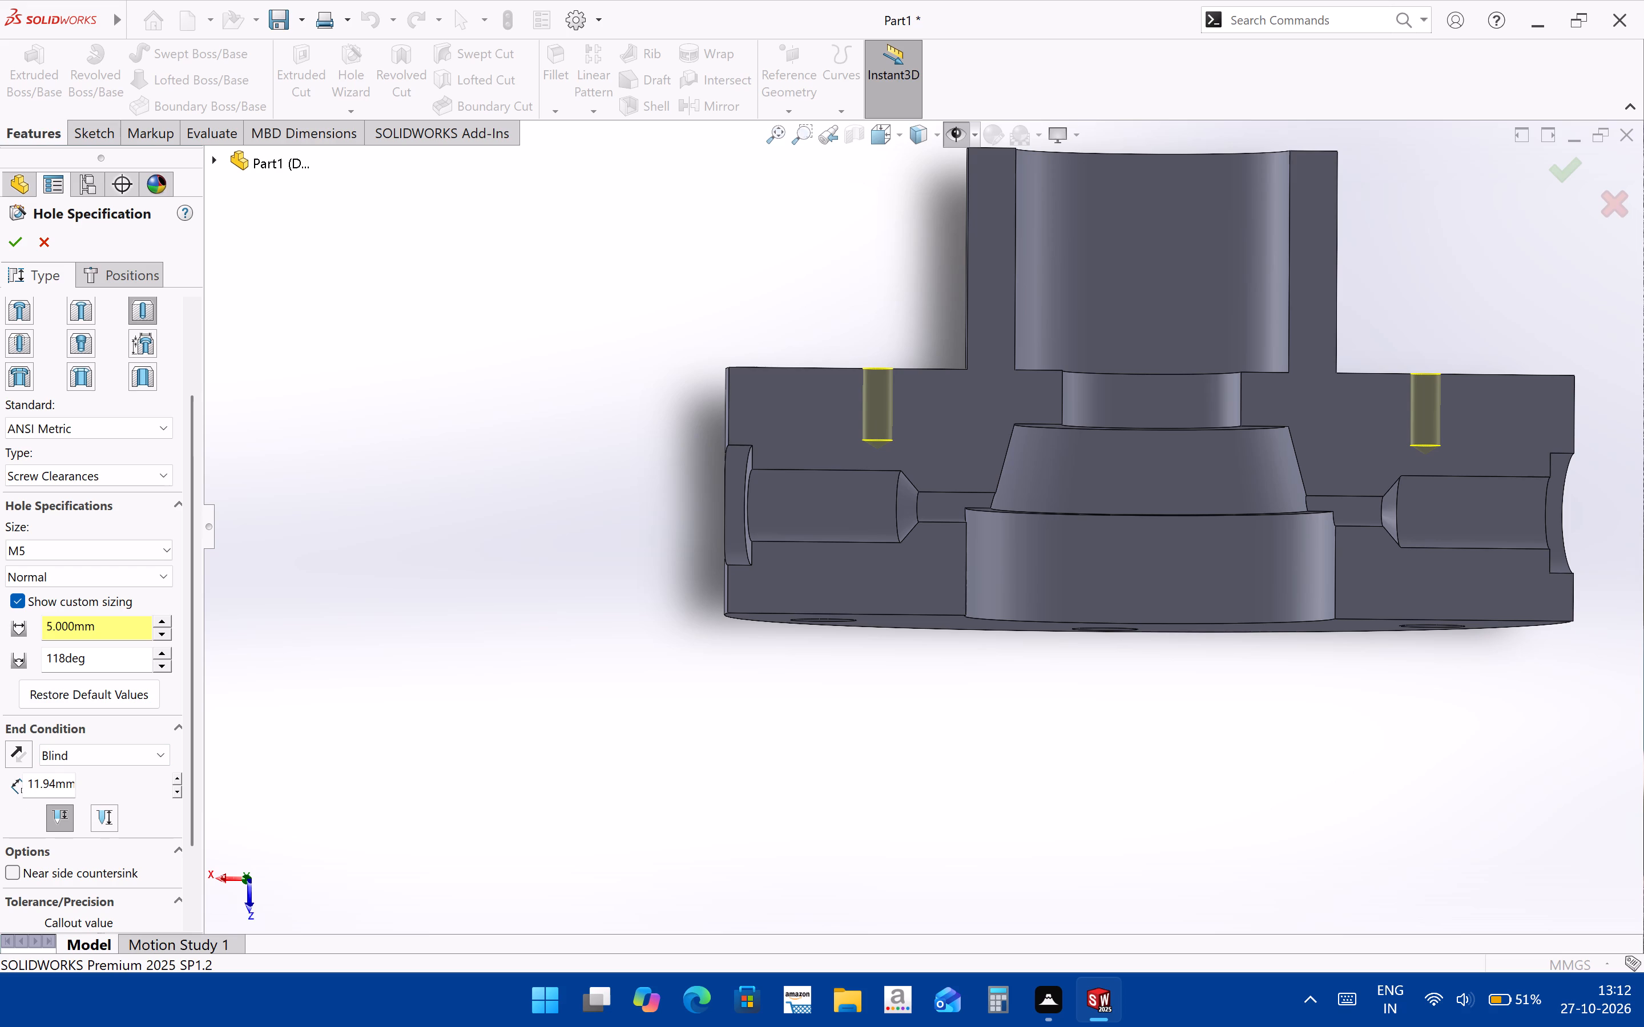
drag(72, 782, 0, 781)
text(15)
key(Return)
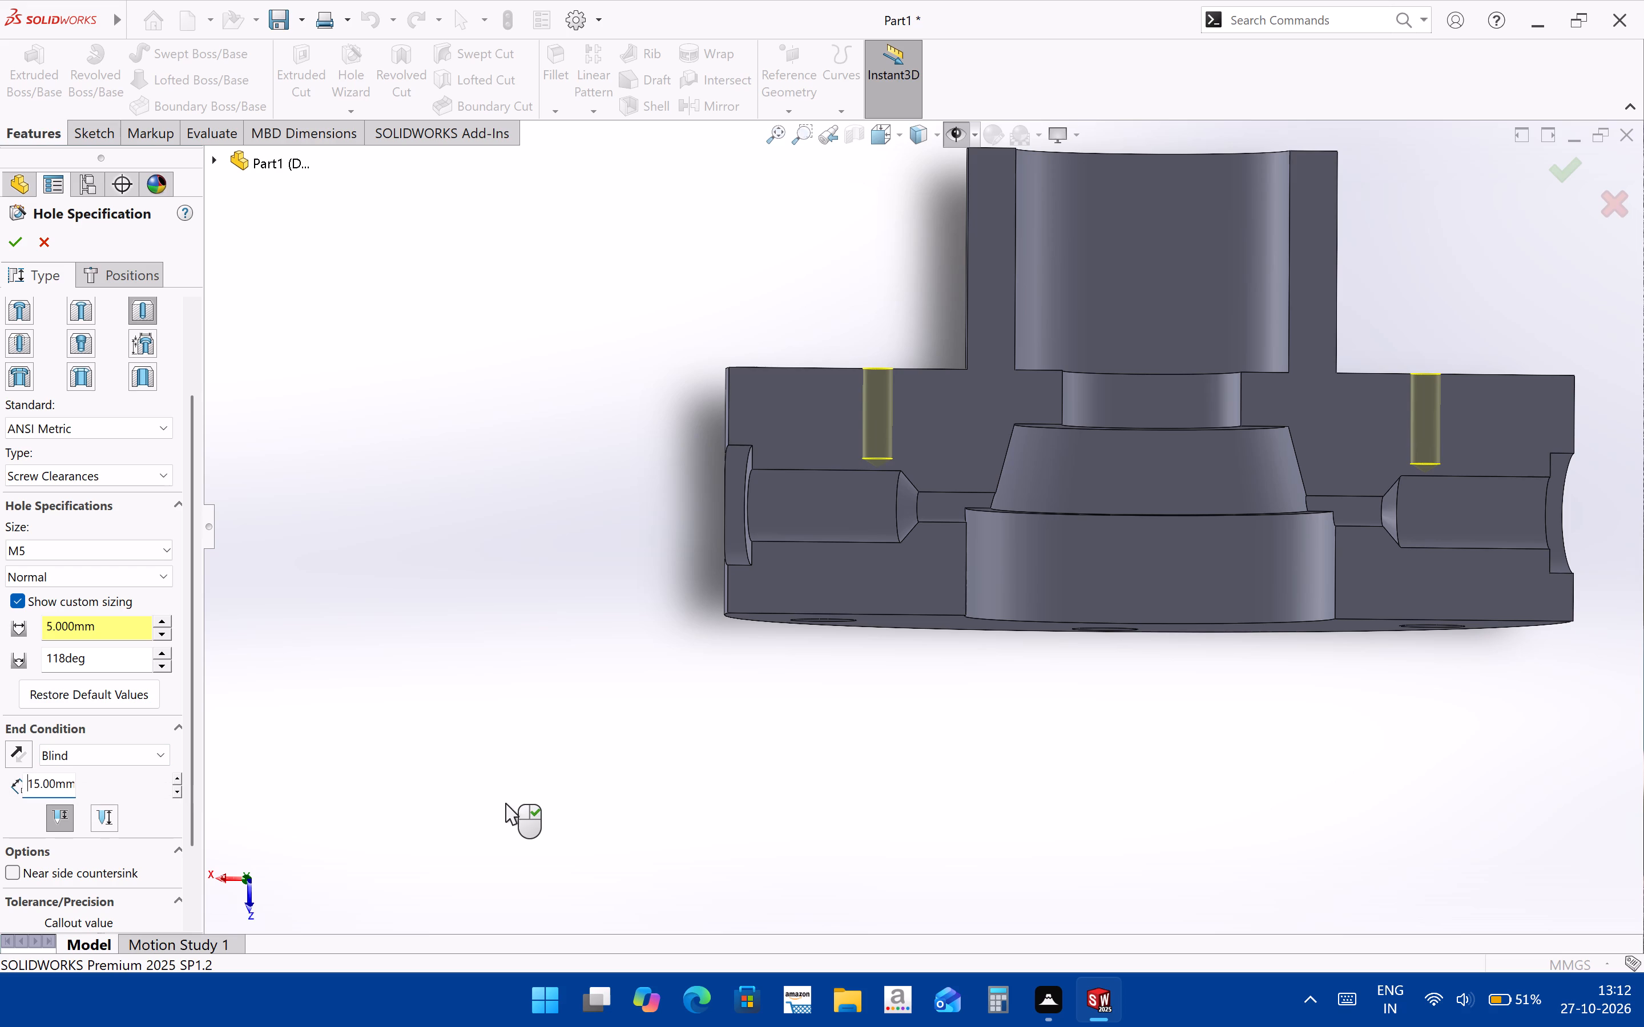
drag(71, 784, 0, 784)
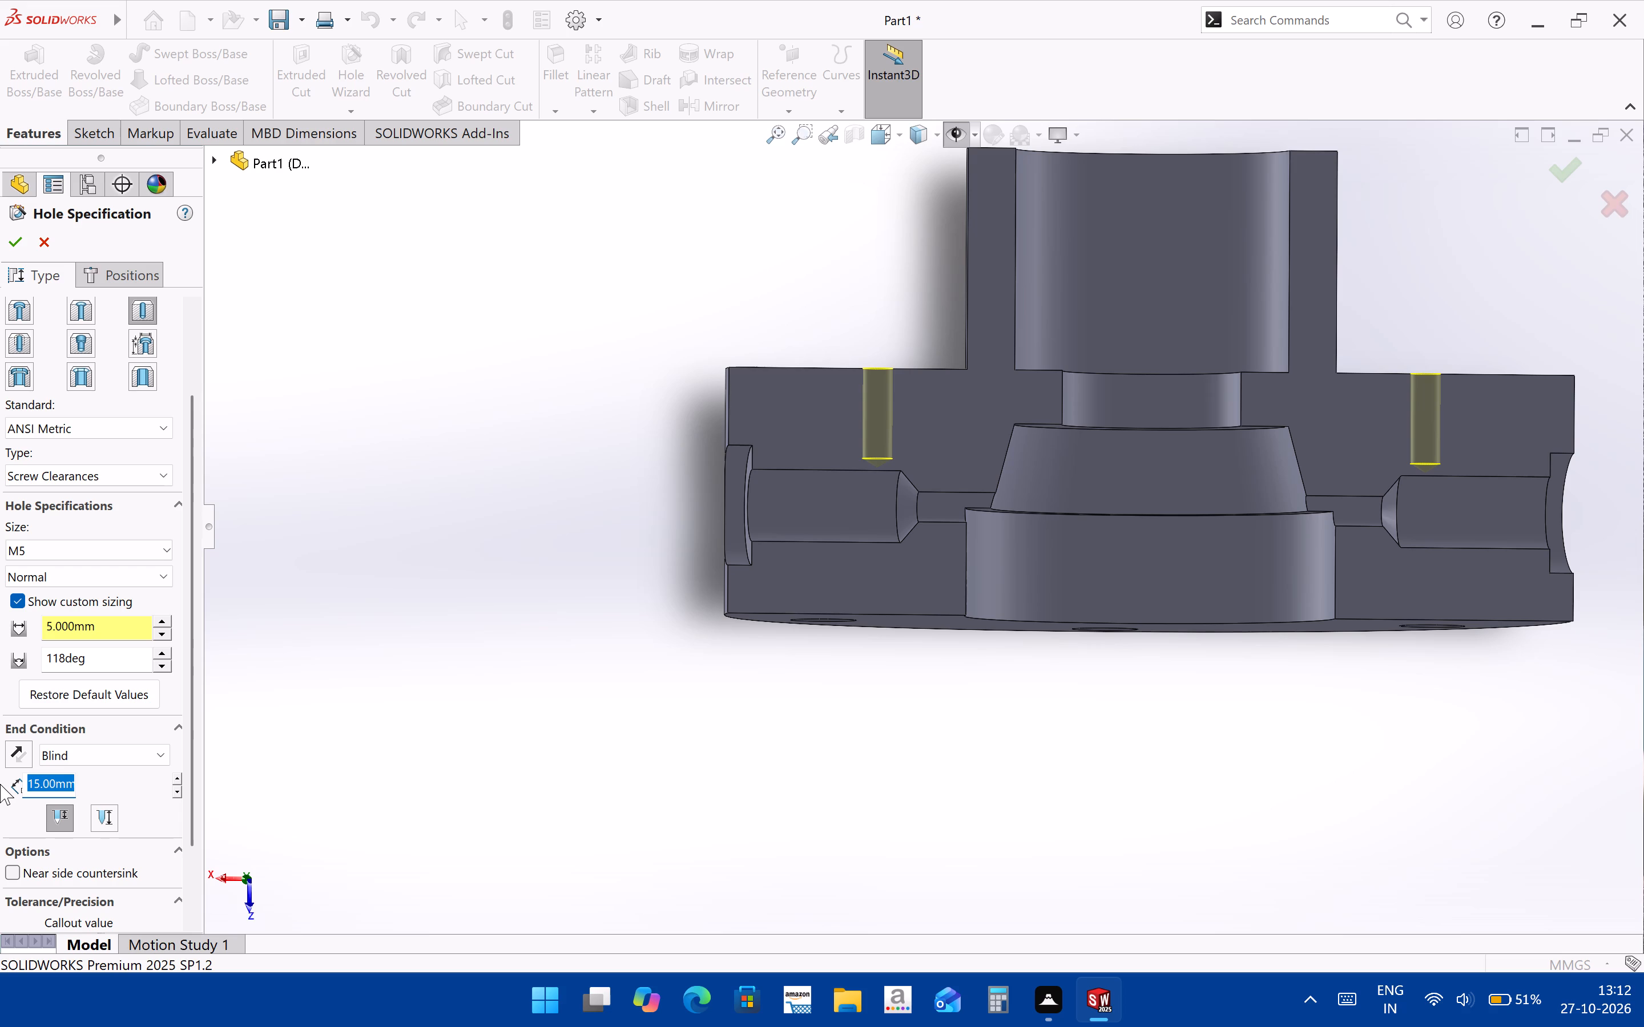
text(18)
key(Return)
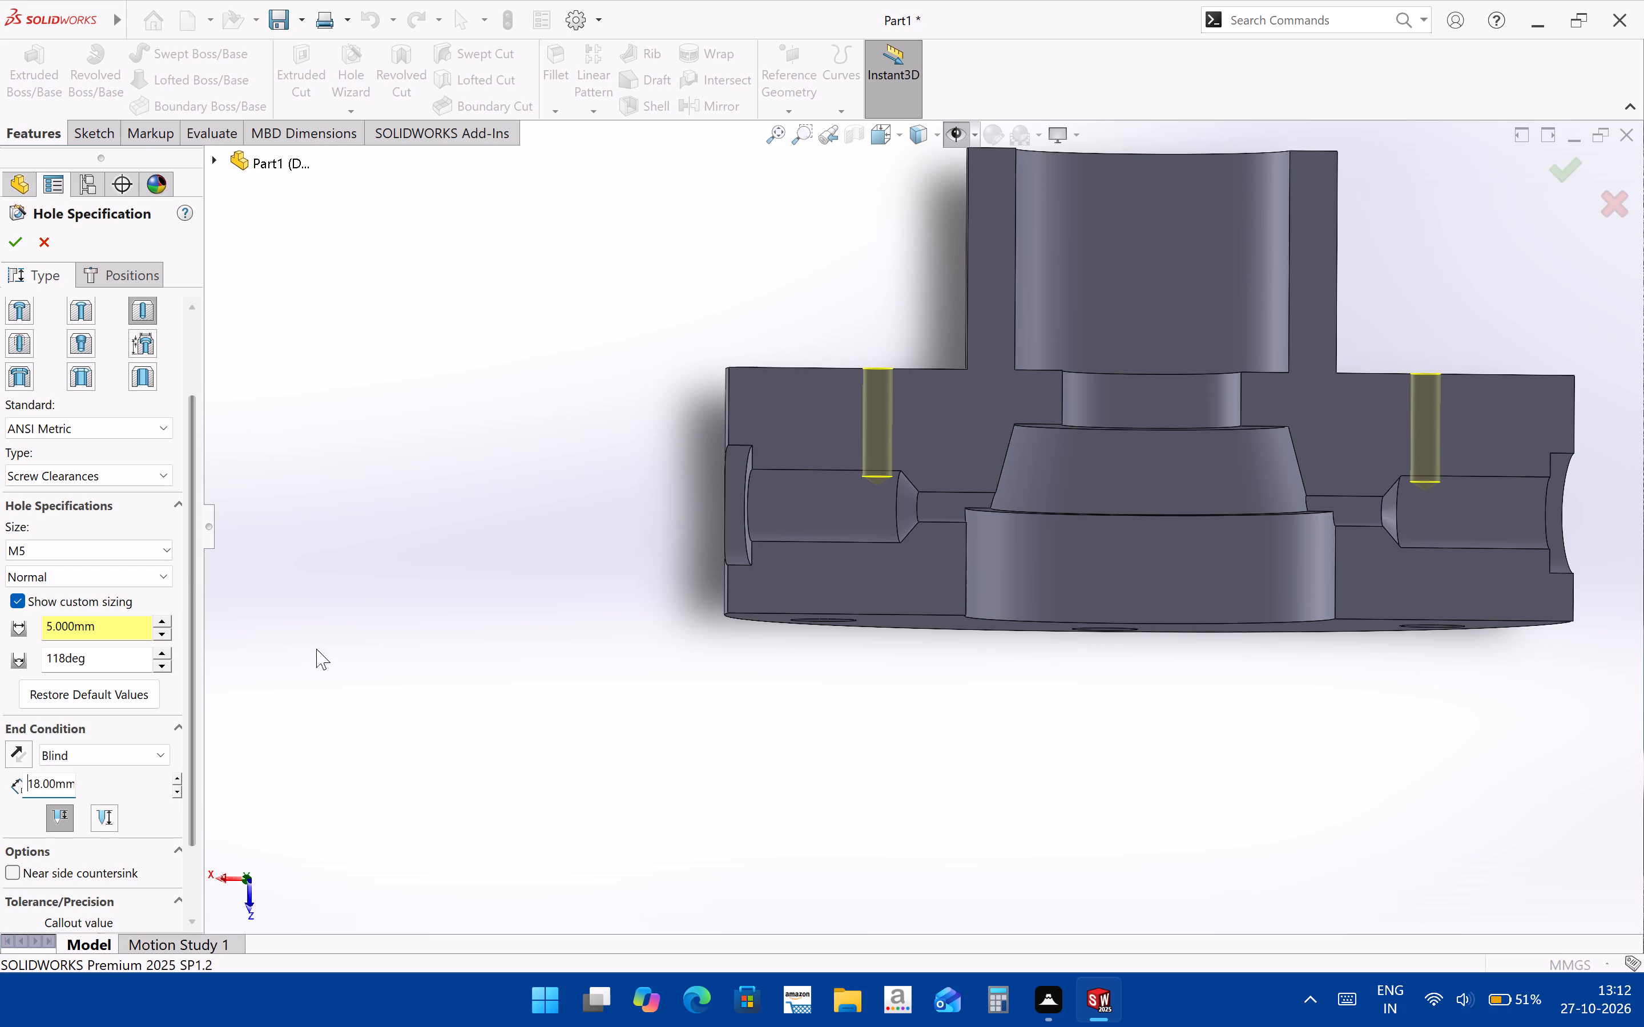
scroll(973, 476, down, 2)
scroll(877, 434, down, 2)
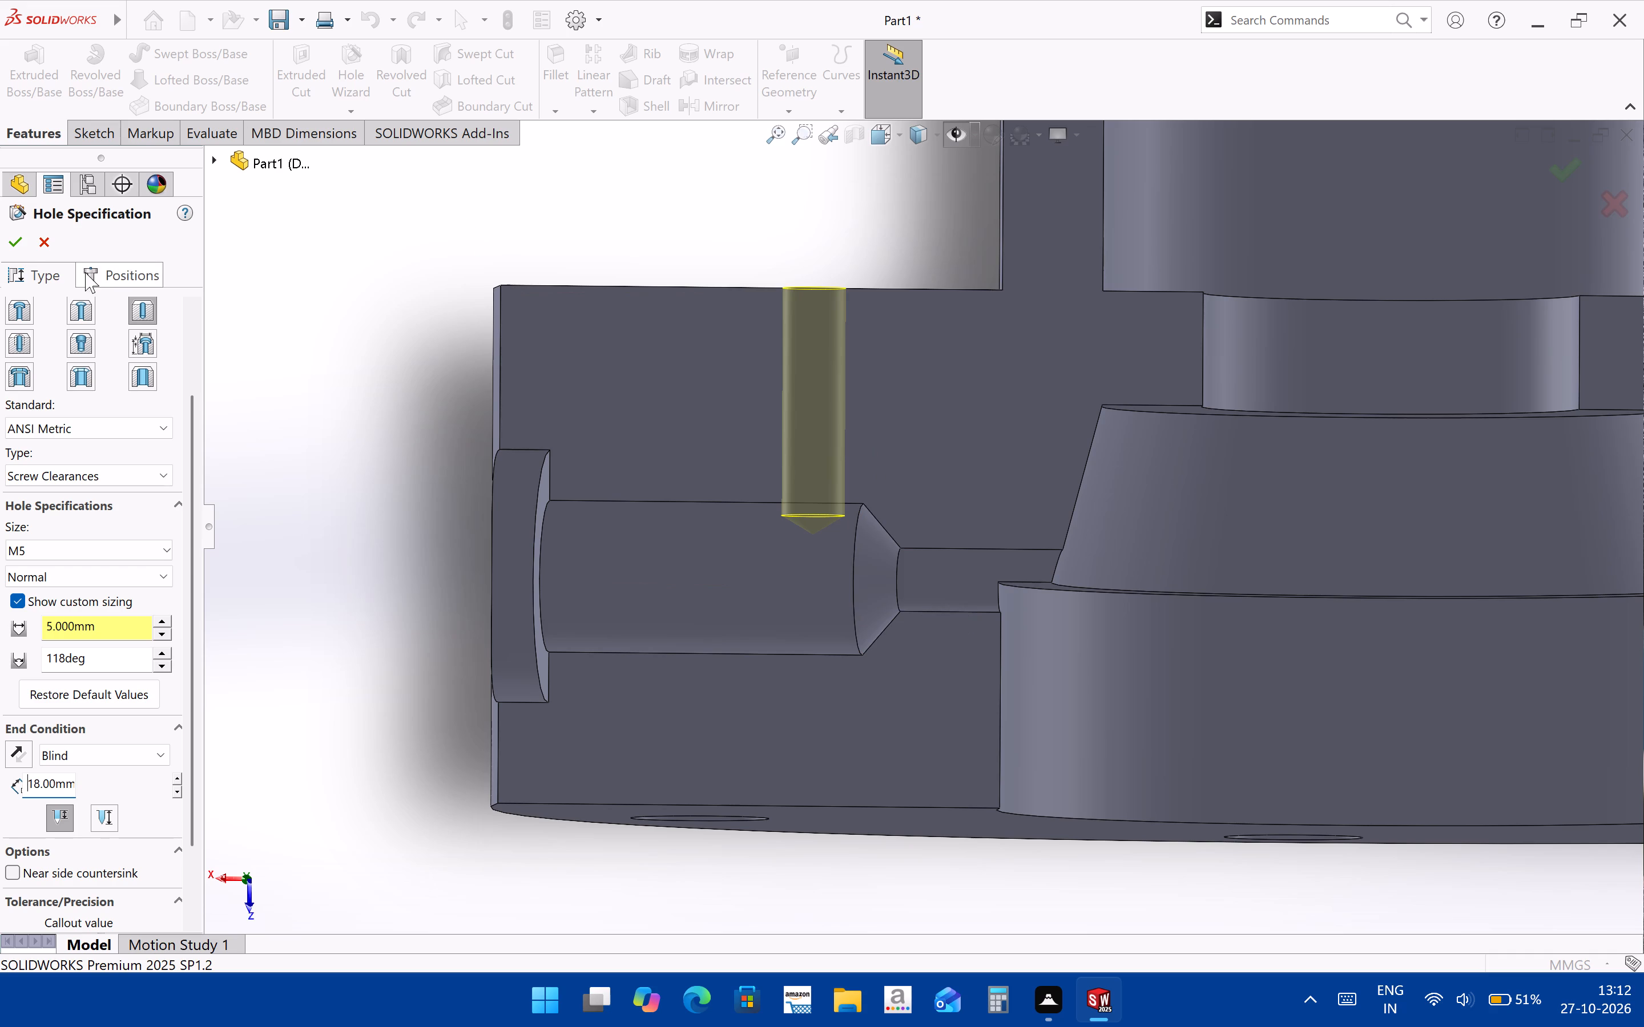
click(19, 251)
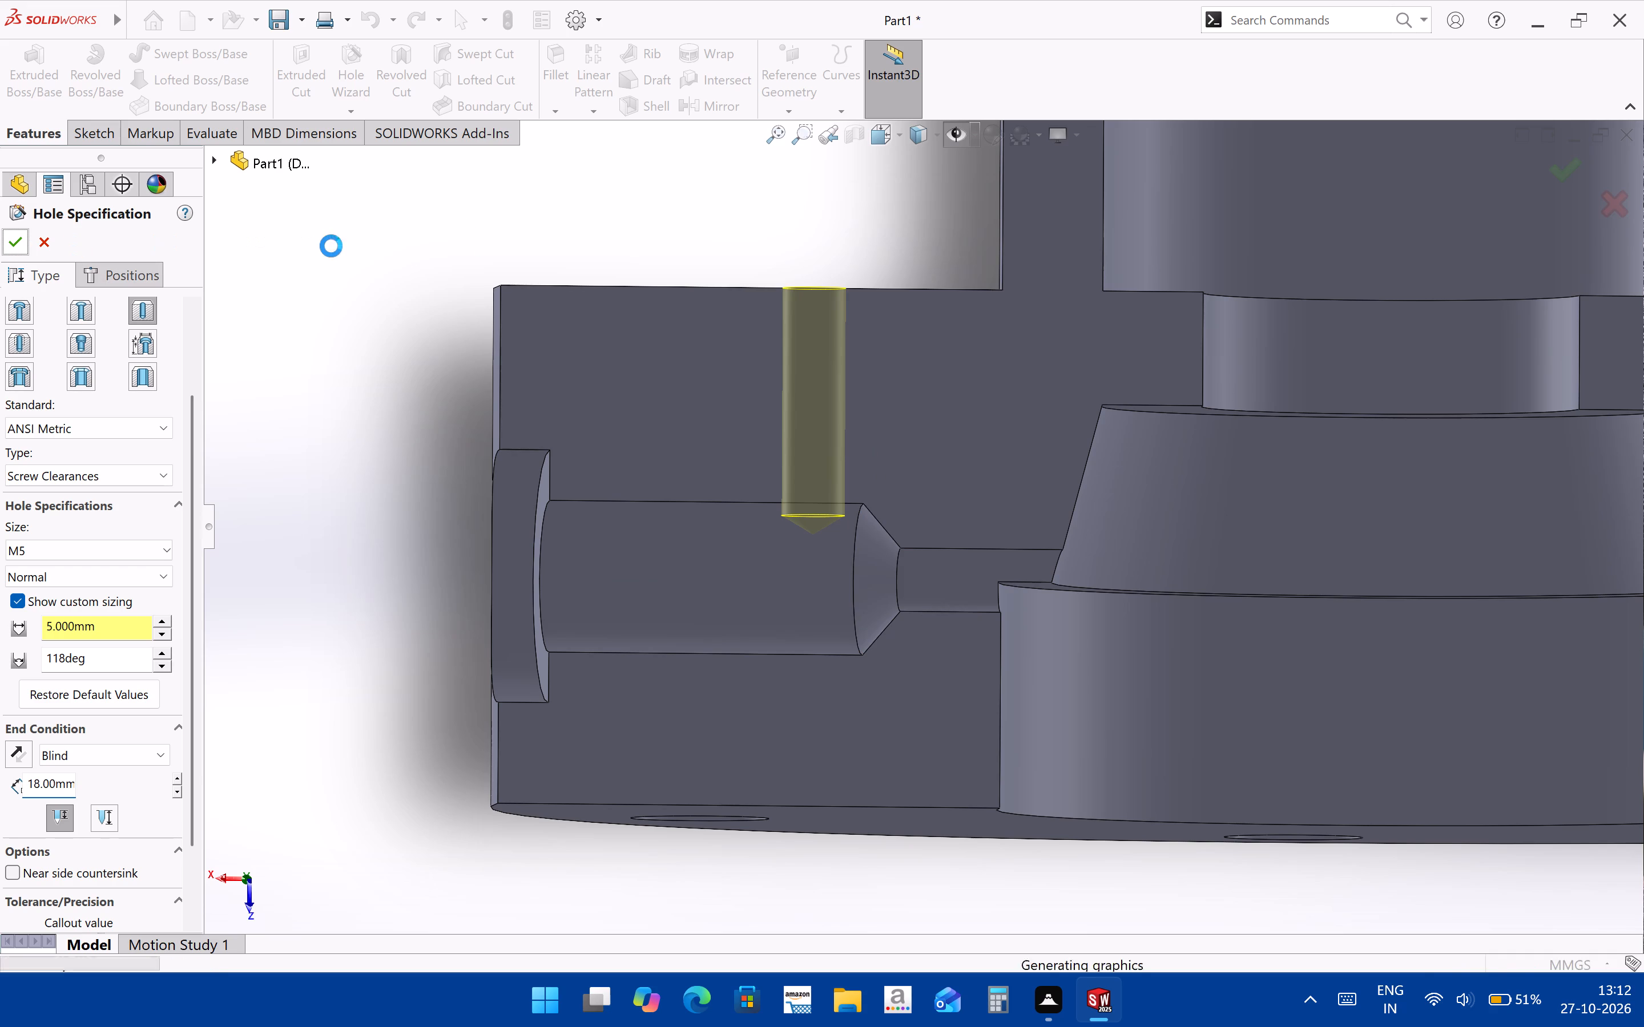
Examine the clearance holes in the sectioned part, and turn off the section view to inspect the whole flange.
scroll(699, 463, up, 3)
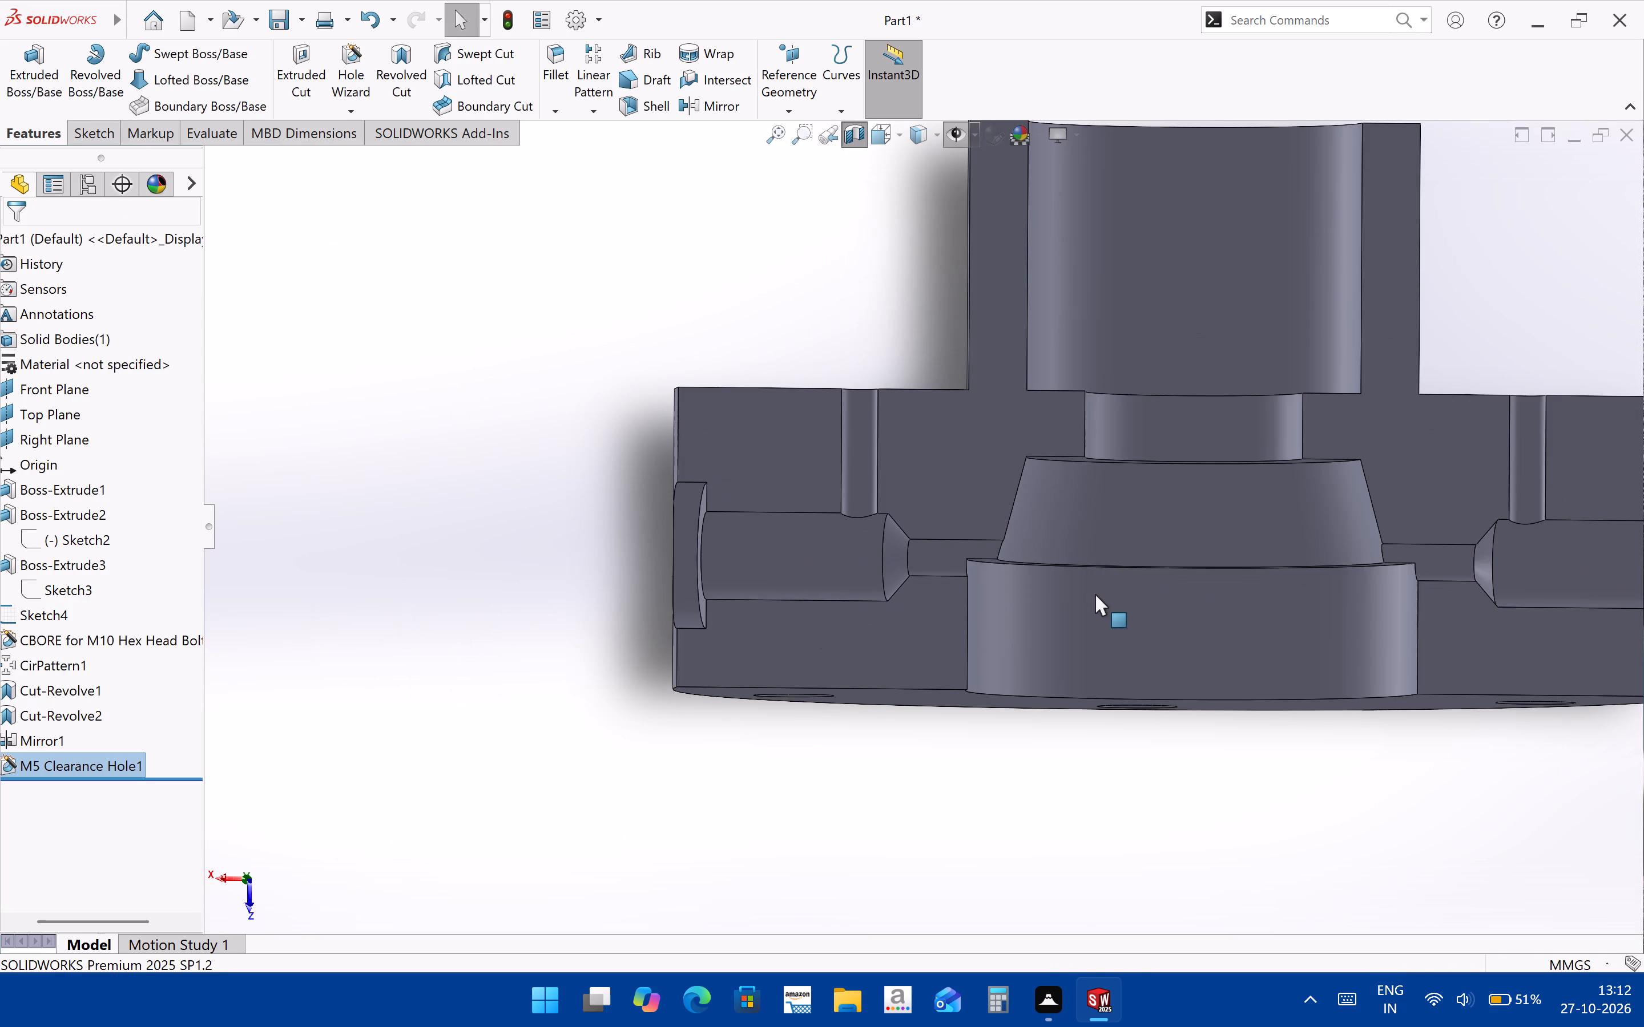
middle_drag(1095, 594, 1099, 631)
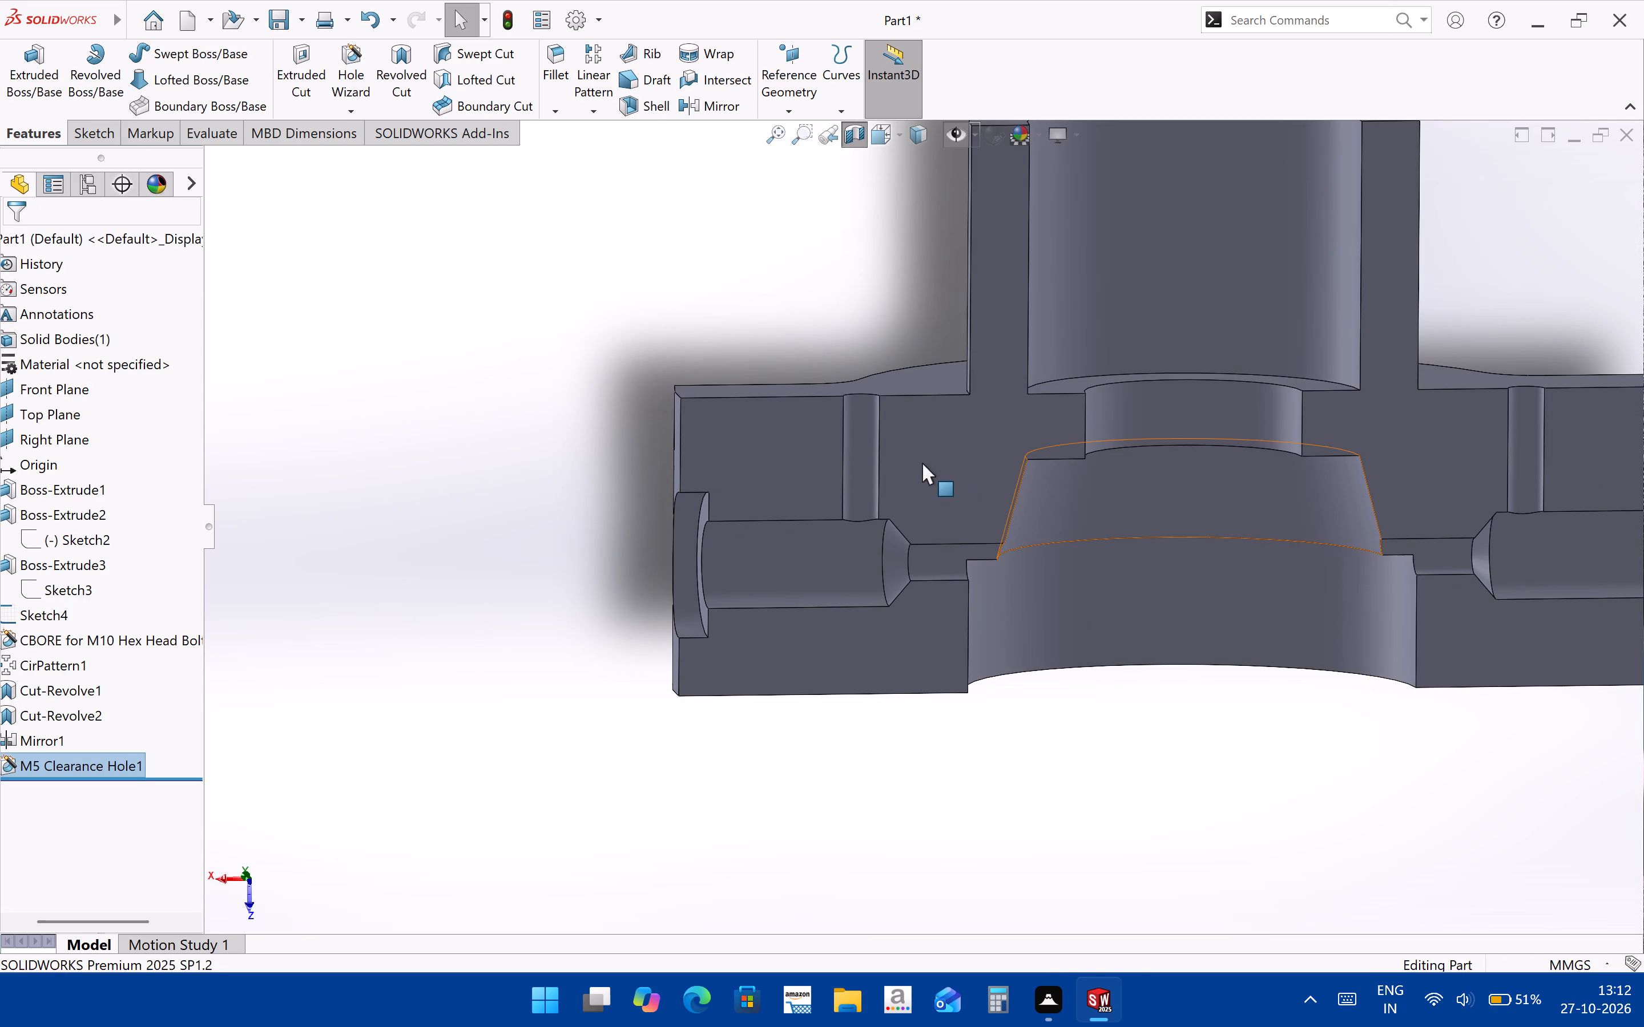
scroll(920, 462, up, 3)
click(1126, 725)
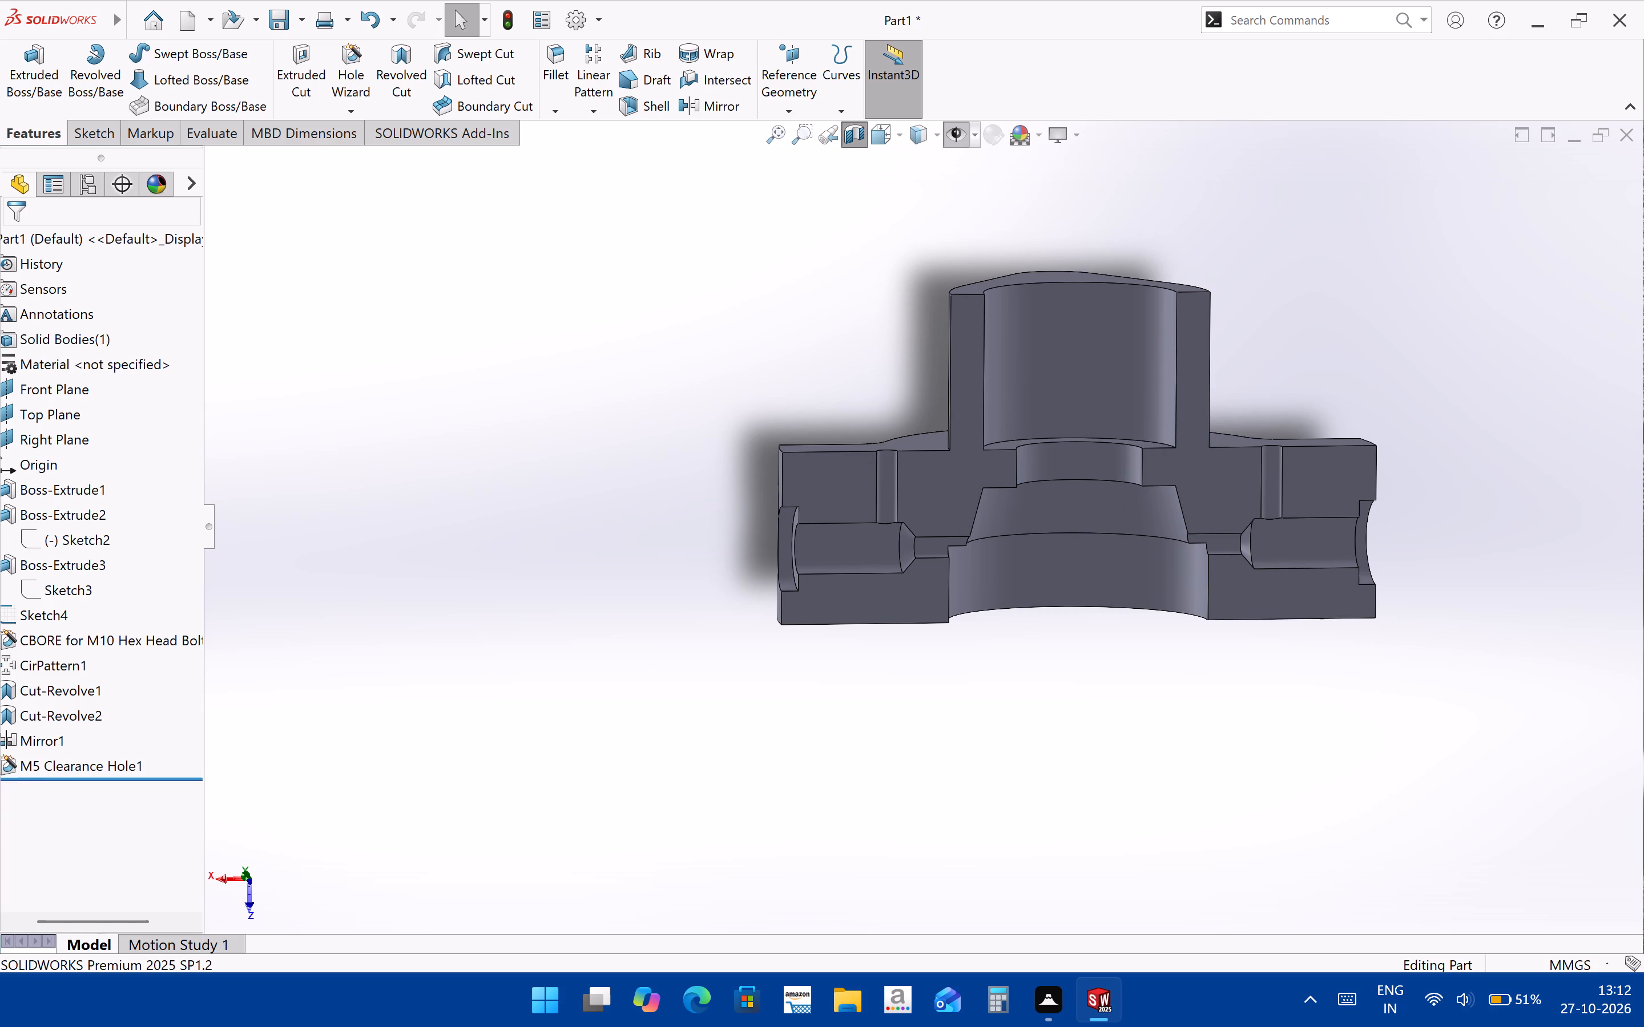
middle_drag(997, 668, 1001, 693)
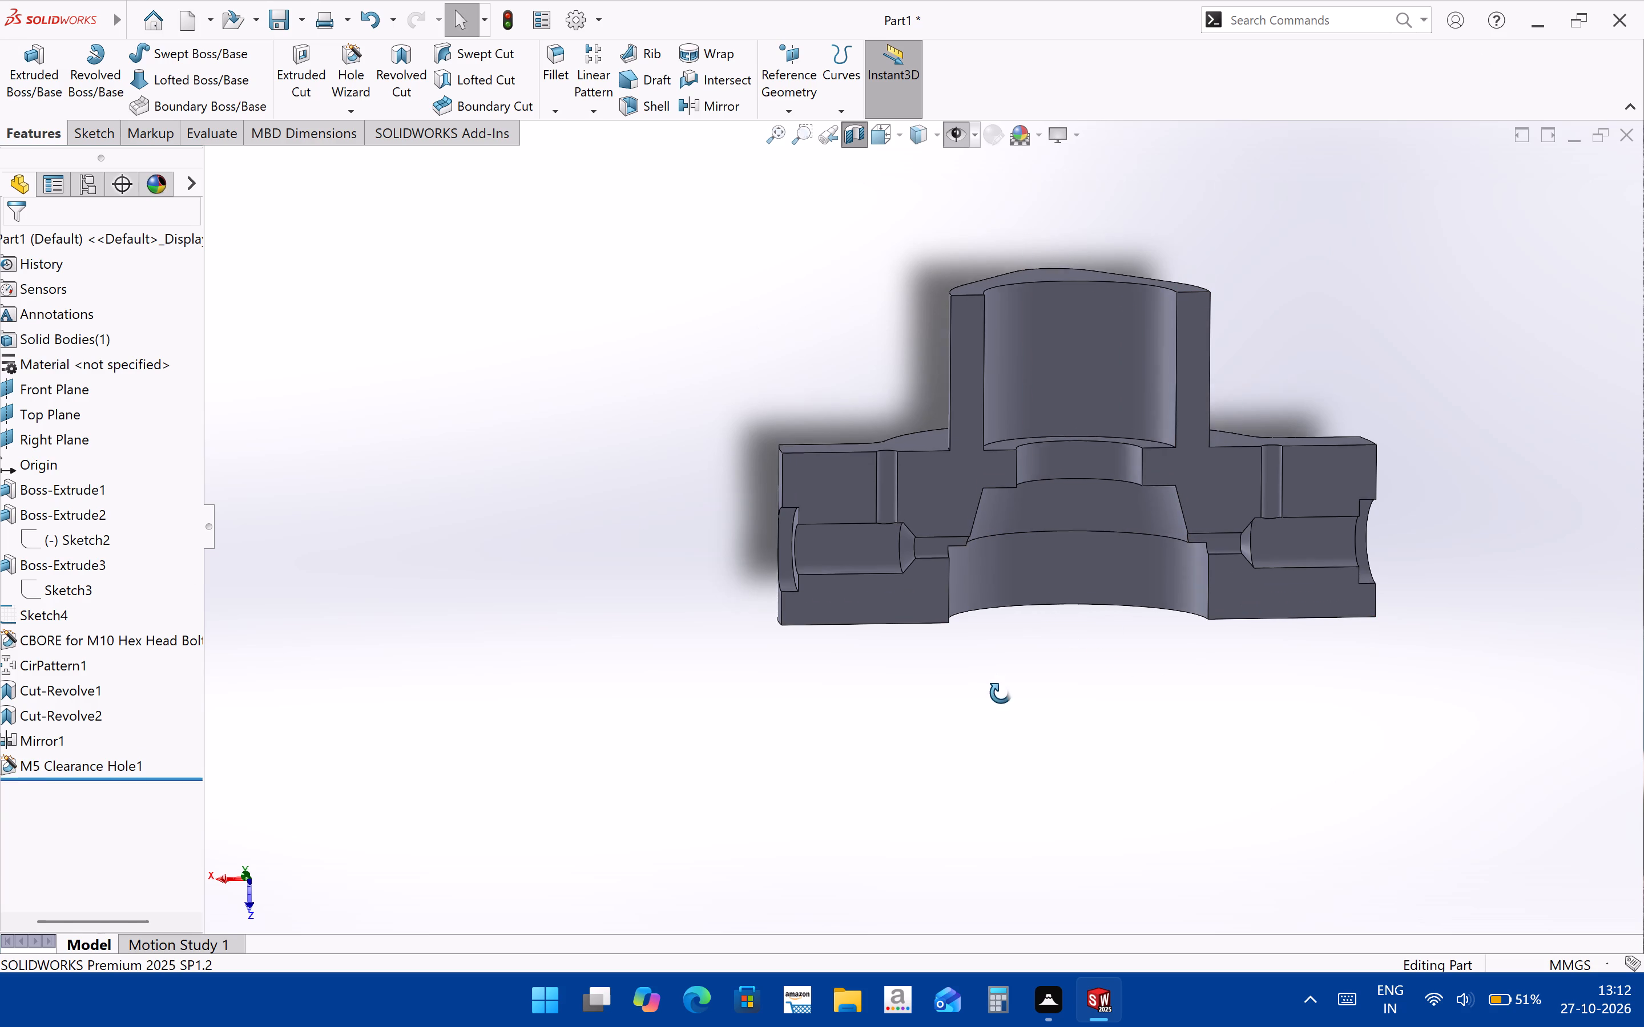
middle_drag(1001, 693, 977, 749)
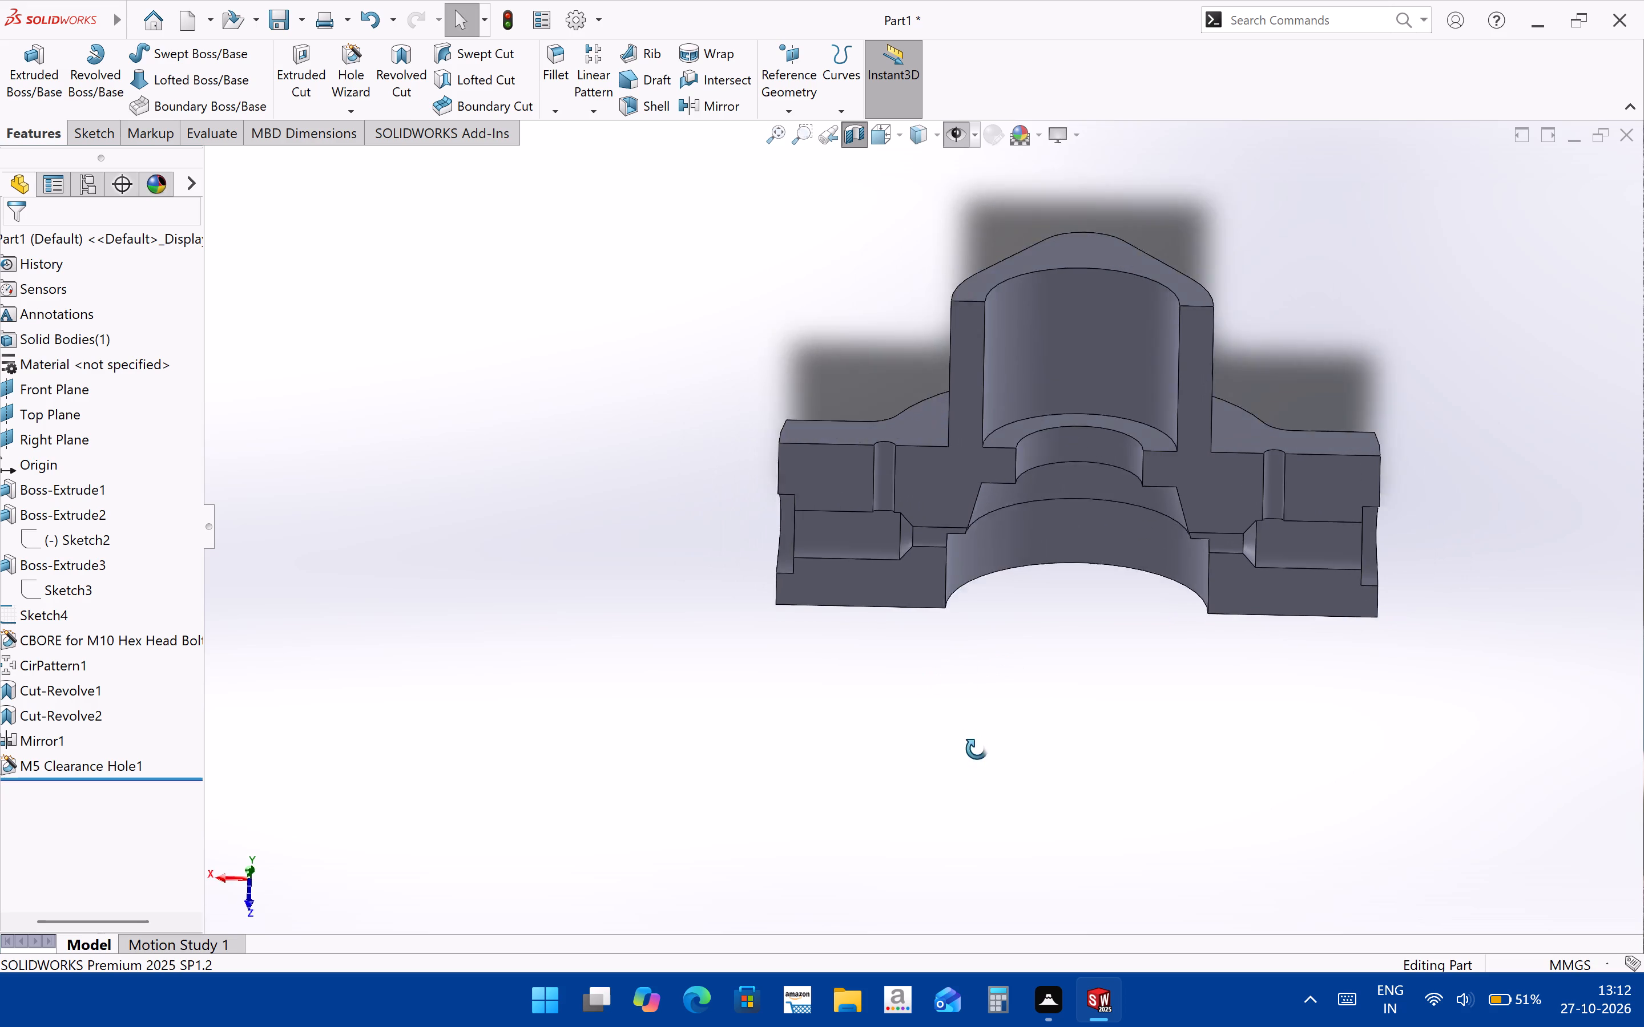
middle_drag(977, 749, 977, 790)
scroll(936, 279, down, 3)
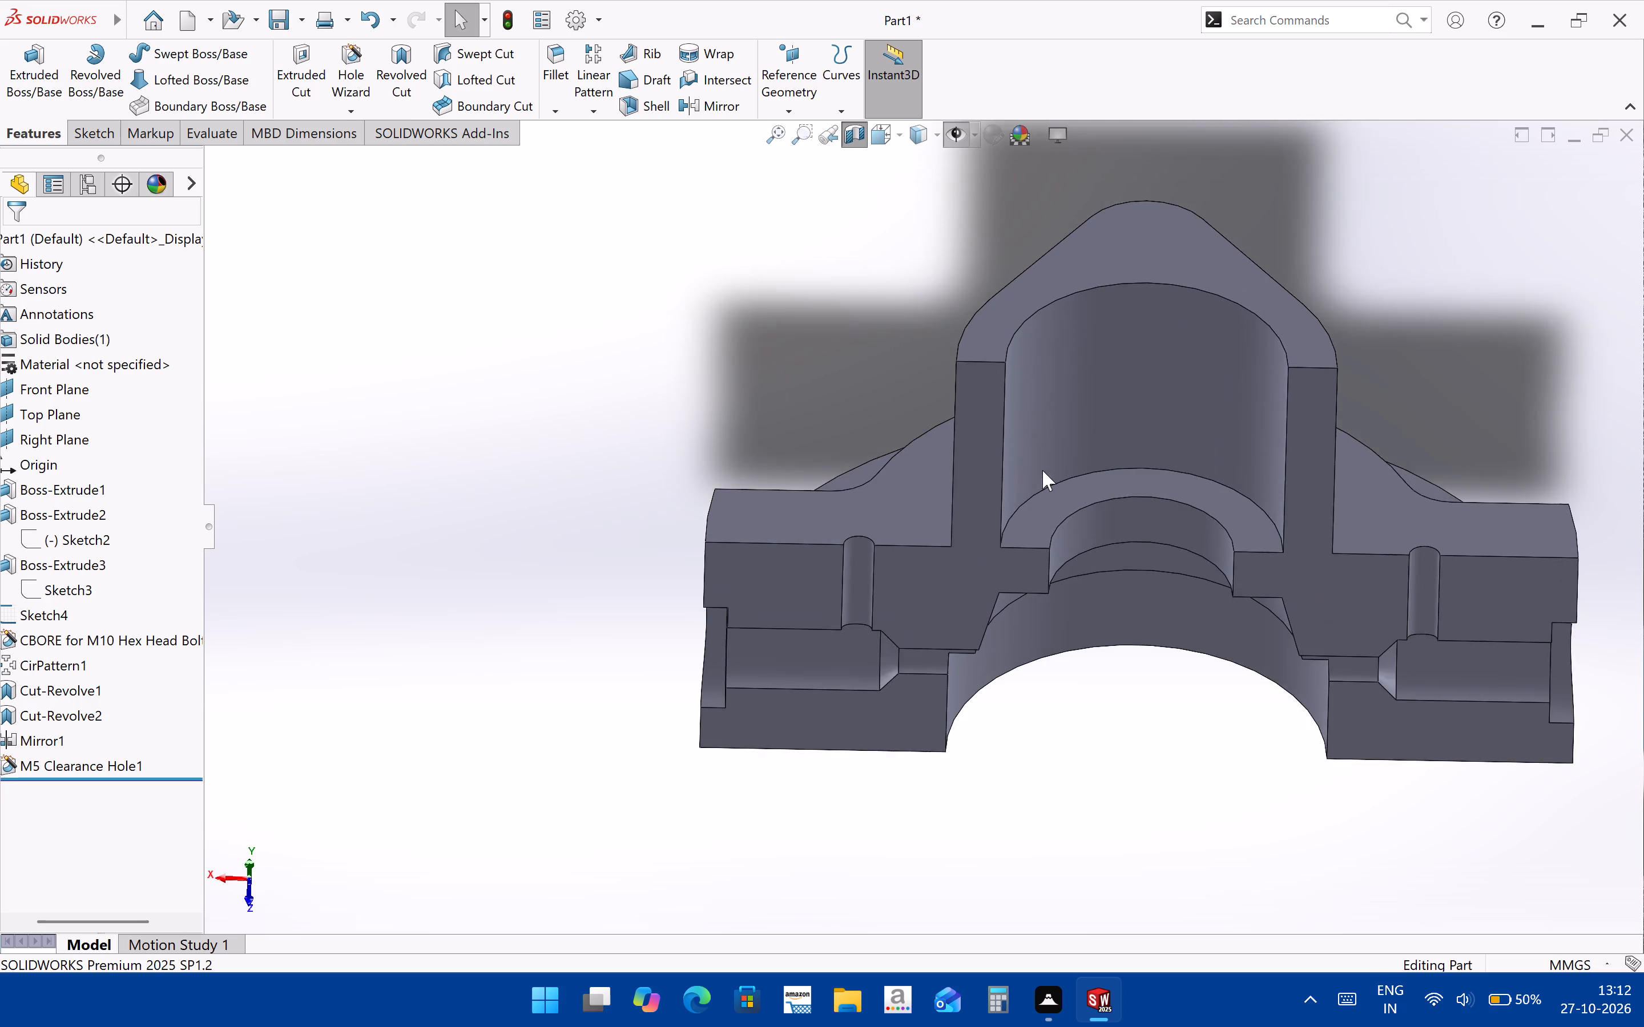
click(849, 120)
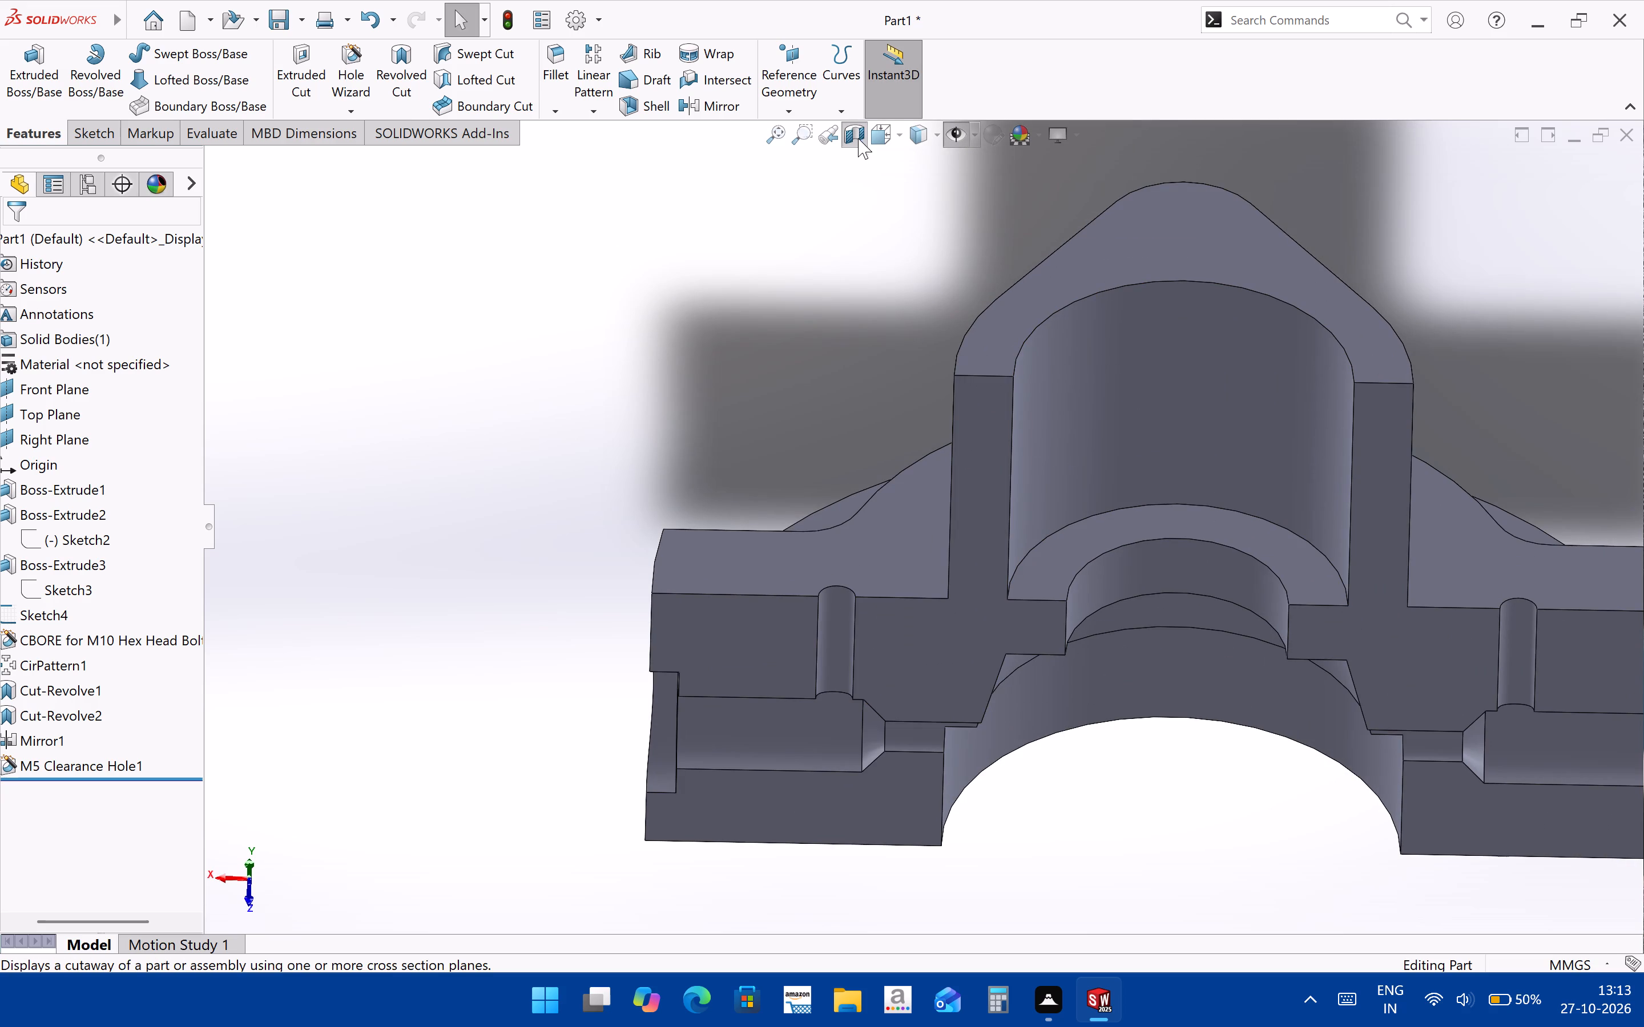
click(858, 138)
scroll(860, 394, up, 5)
click(1197, 630)
scroll(1097, 550, down, 3)
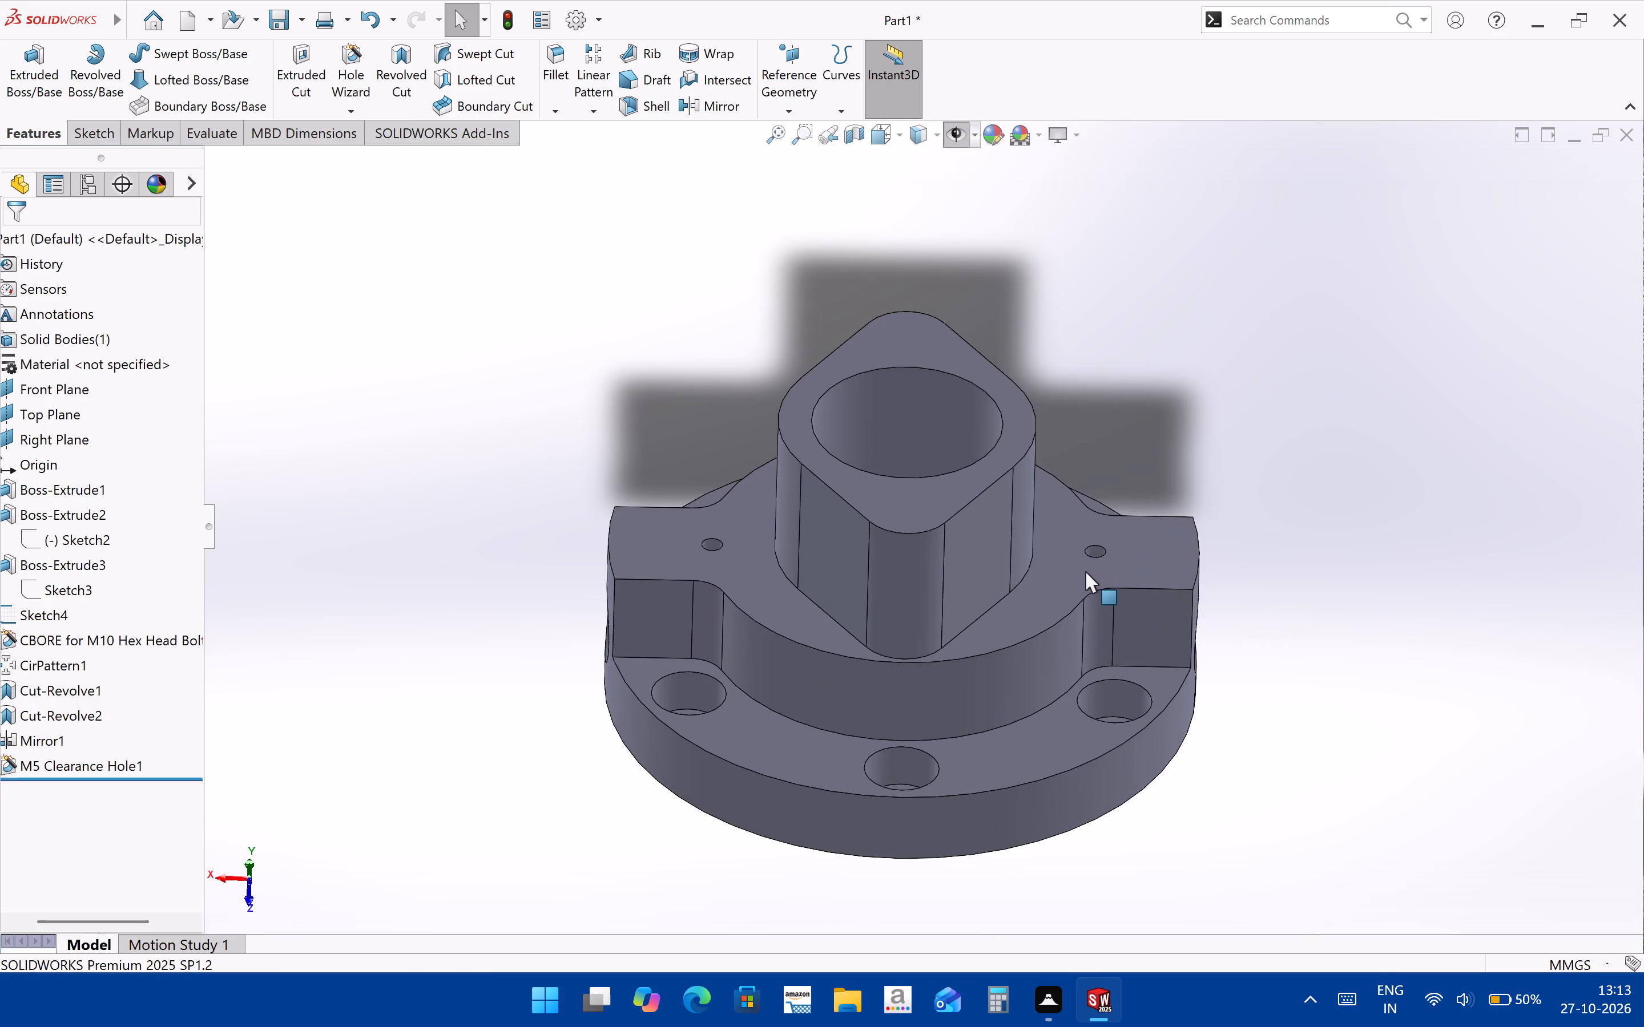
middle_drag(1085, 574, 1074, 461)
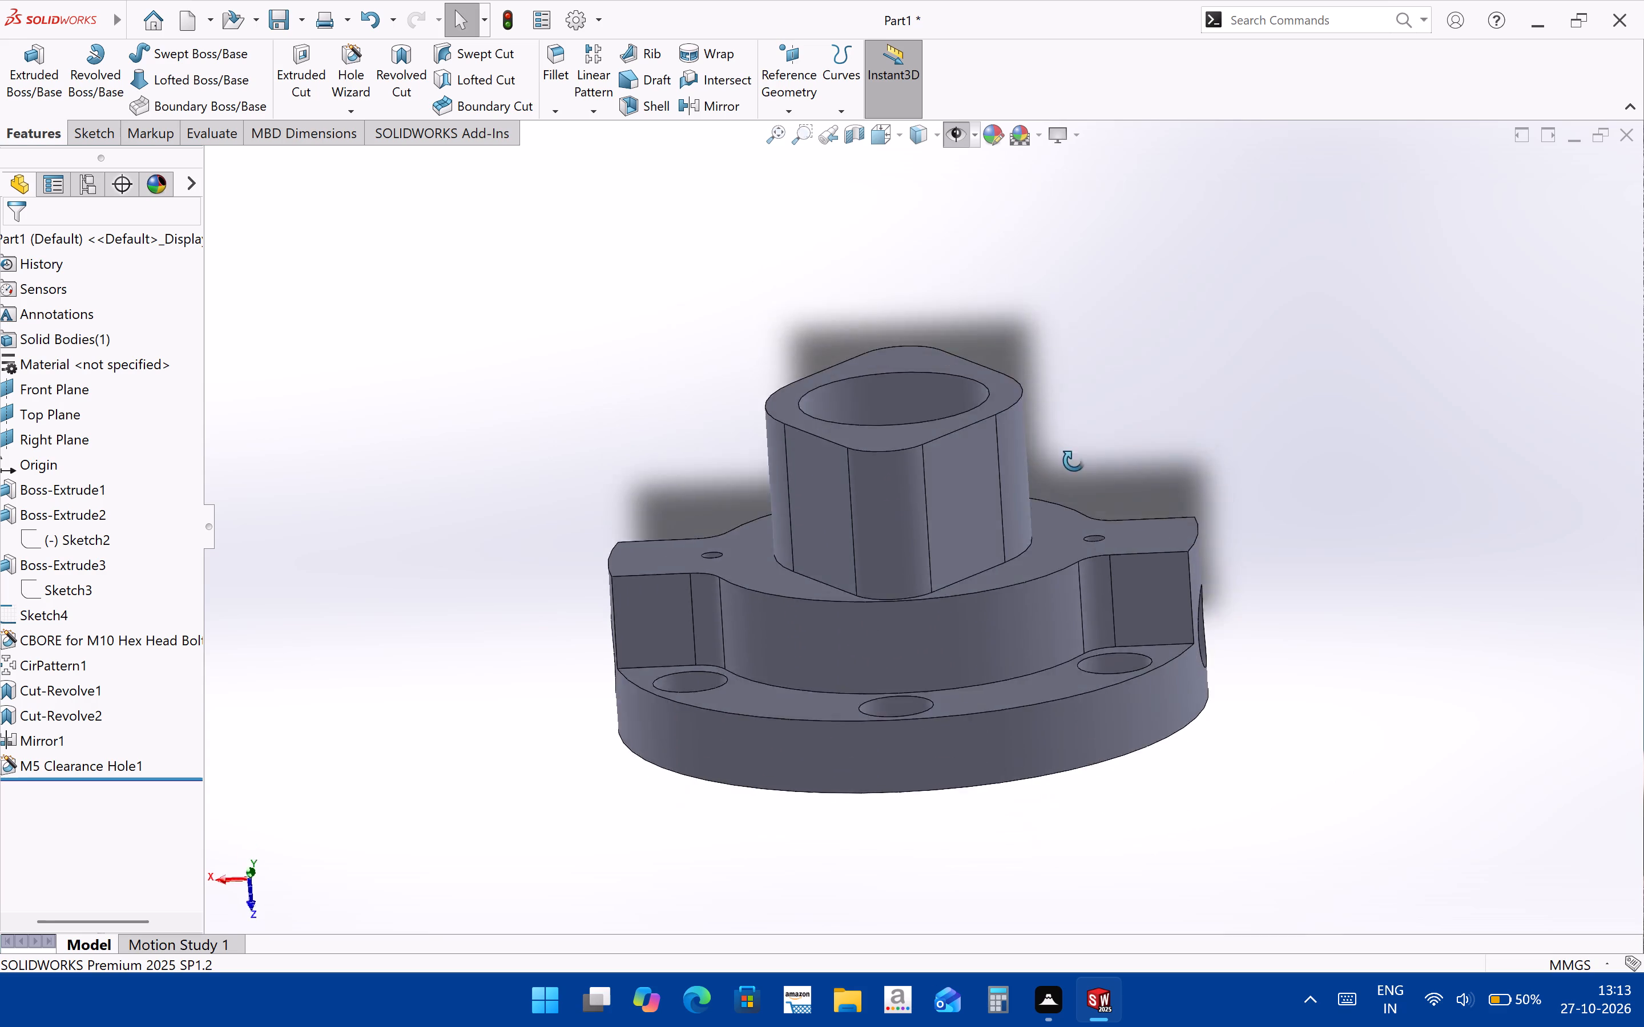
middle_drag(1074, 461, 1088, 381)
Apply a planar section view on the Top Plane, examine where the clearance holes meet the stepped side holes, and turn the section off.
click(857, 121)
click(857, 128)
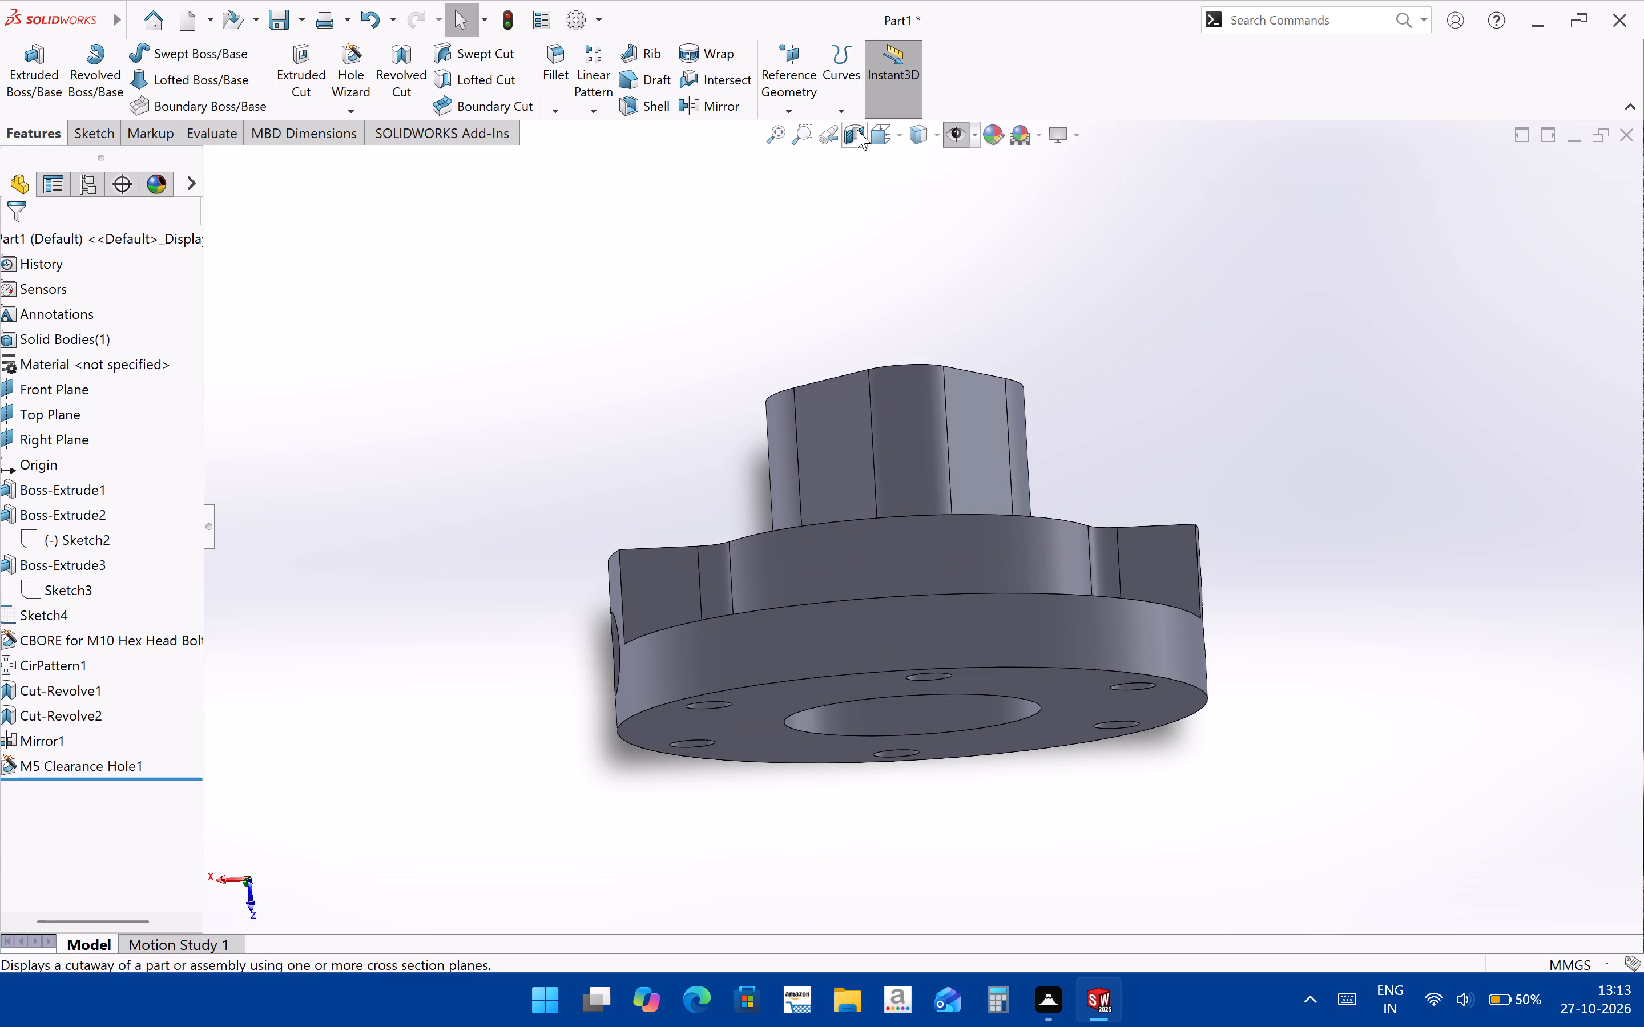
click(1360, 640)
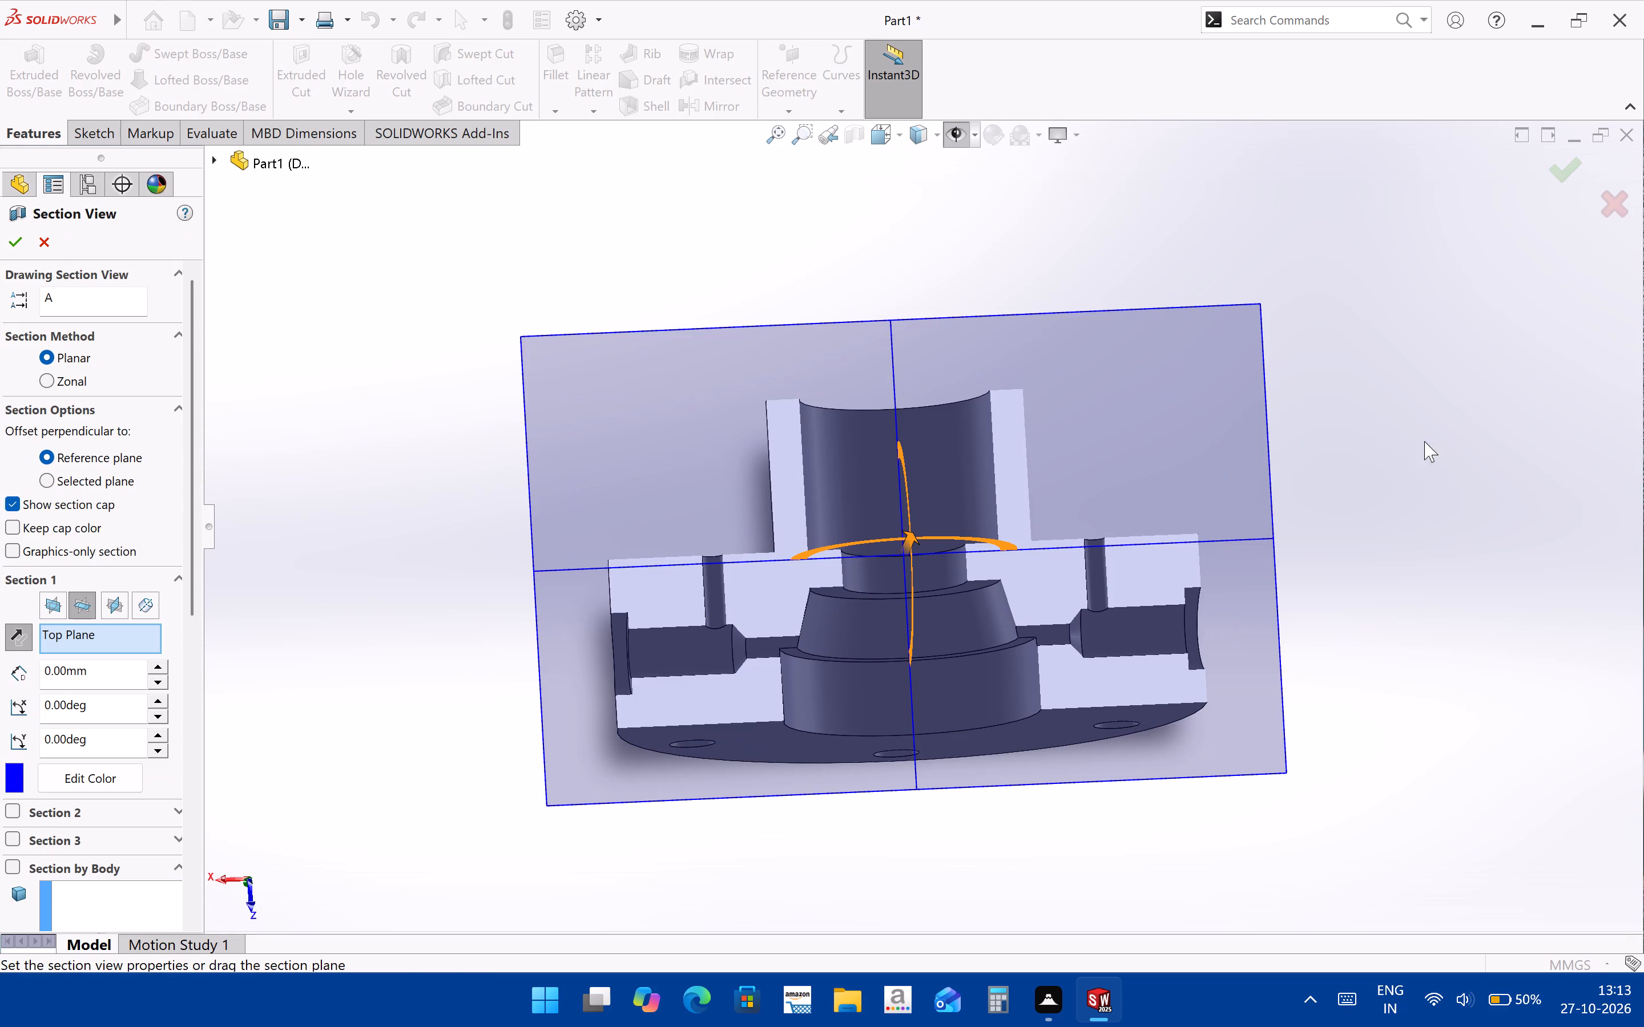
click(1560, 178)
click(1383, 640)
middle_drag(1034, 733, 1035, 738)
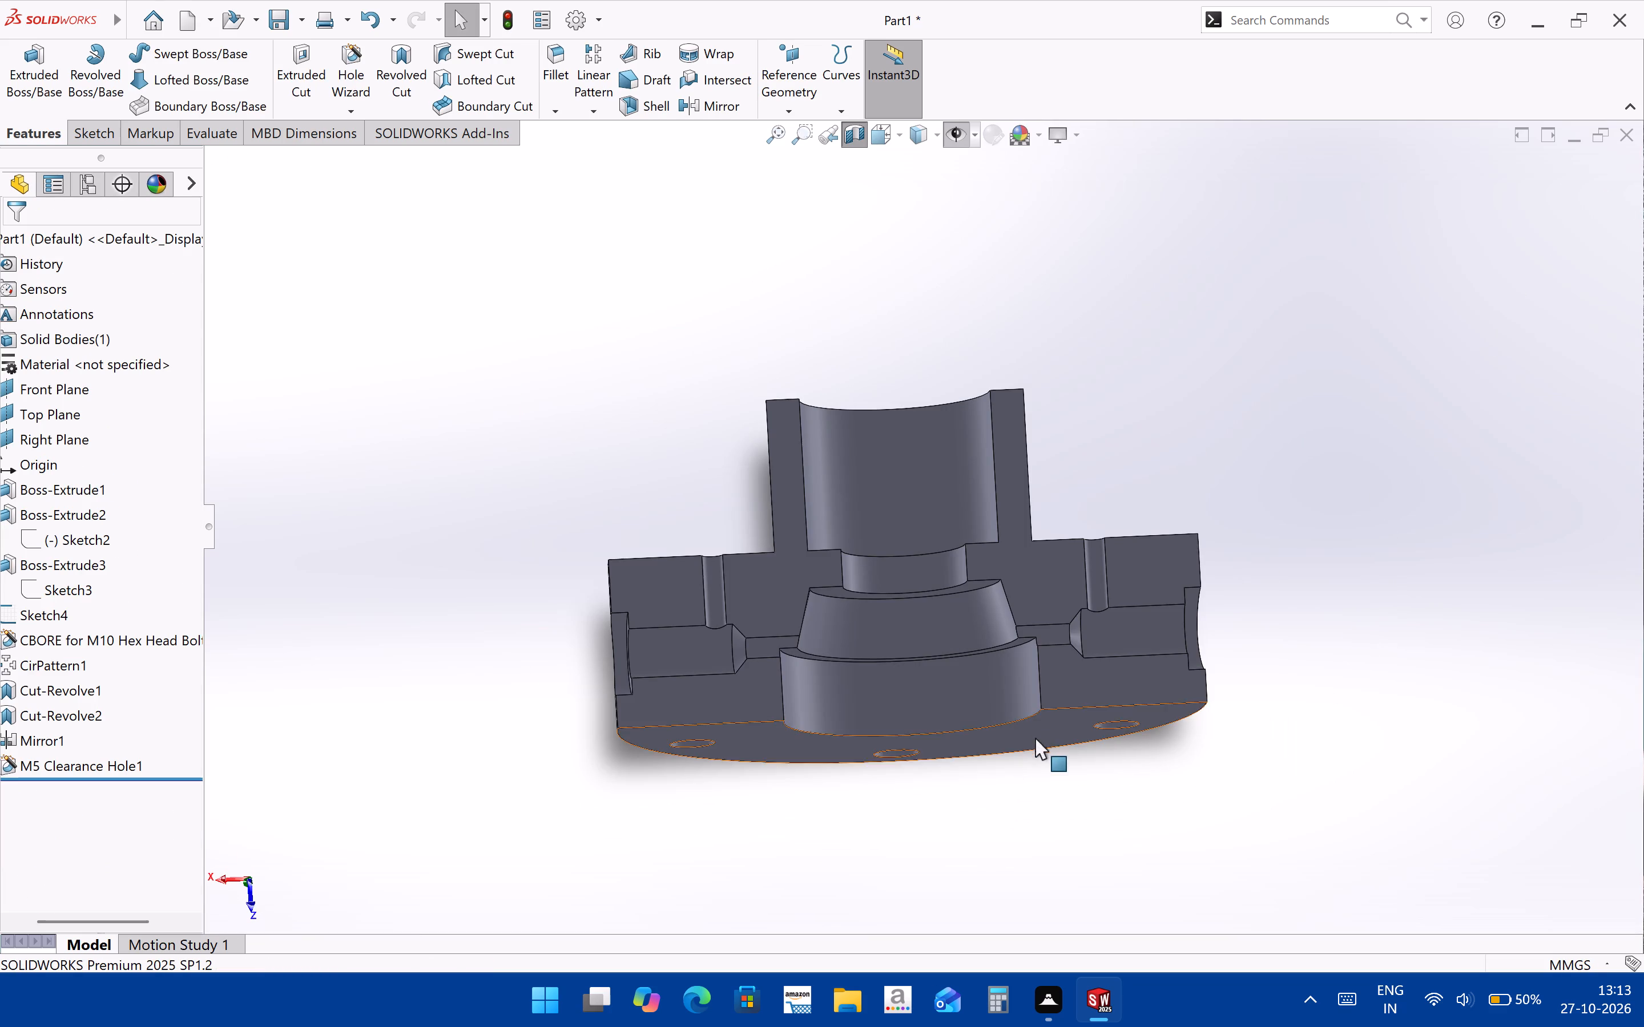
middle_drag(1035, 738, 1040, 800)
scroll(1125, 600, down, 8)
middle_drag(976, 605, 992, 710)
scroll(992, 711, down, 1)
scroll(730, 535, up, 3)
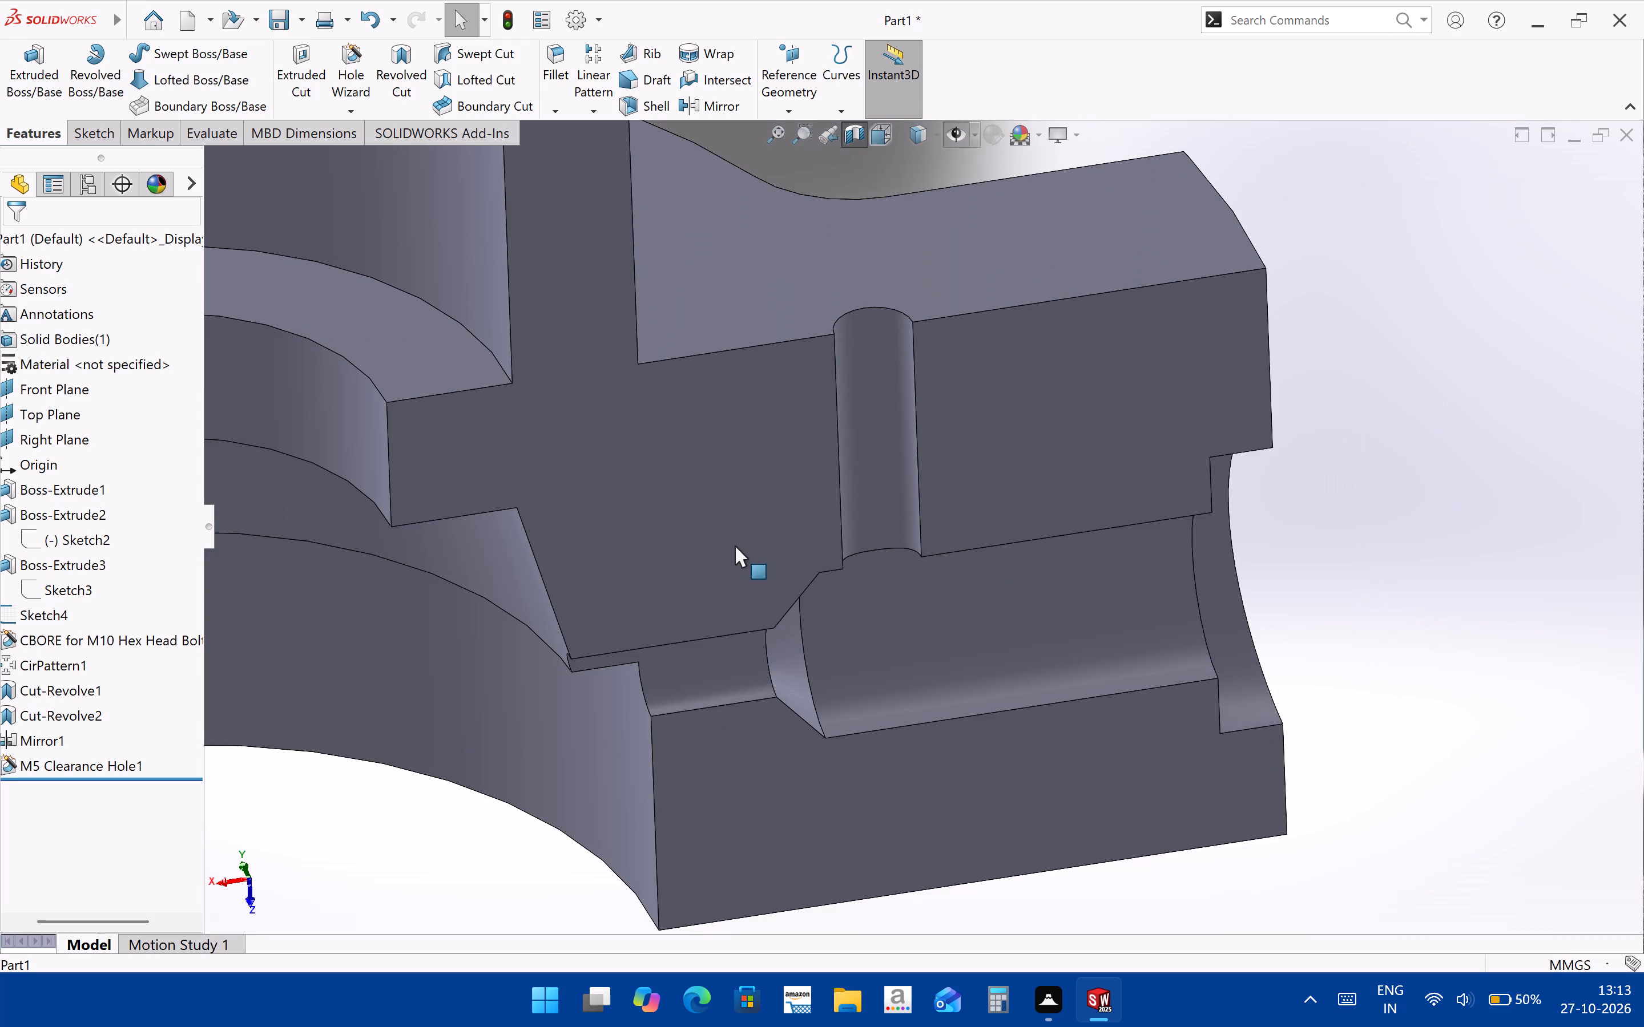
scroll(1200, 570, up, 4)
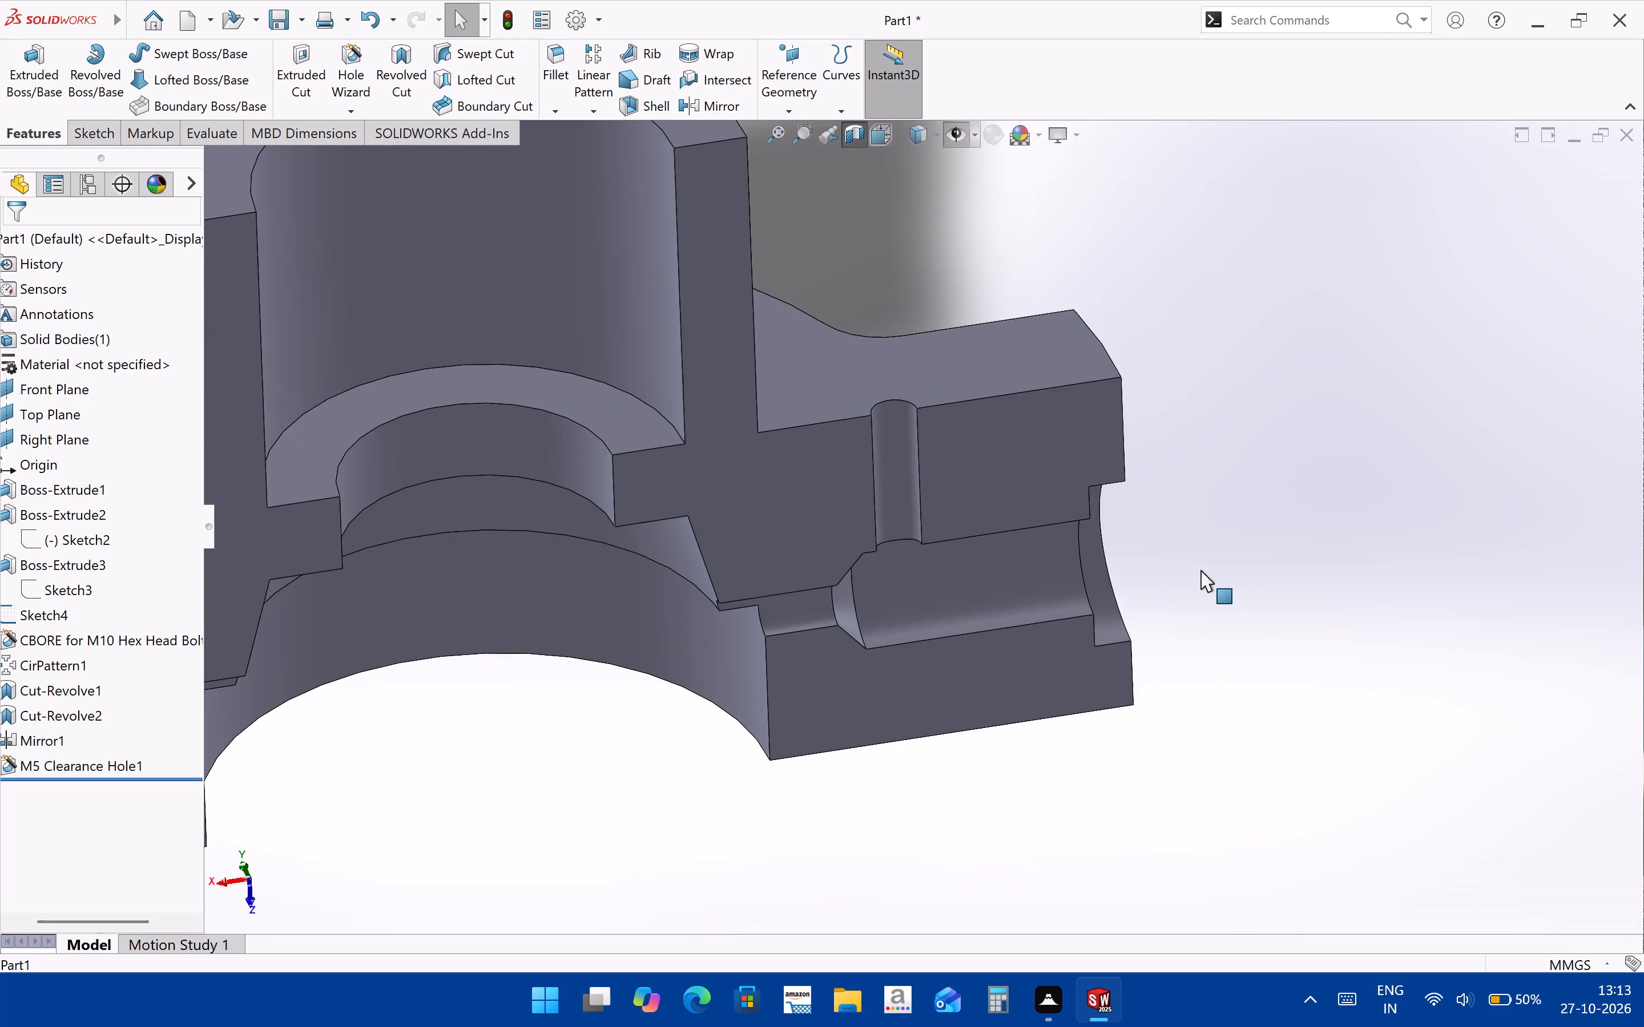
scroll(1200, 570, up, 3)
scroll(1014, 597, up, 2)
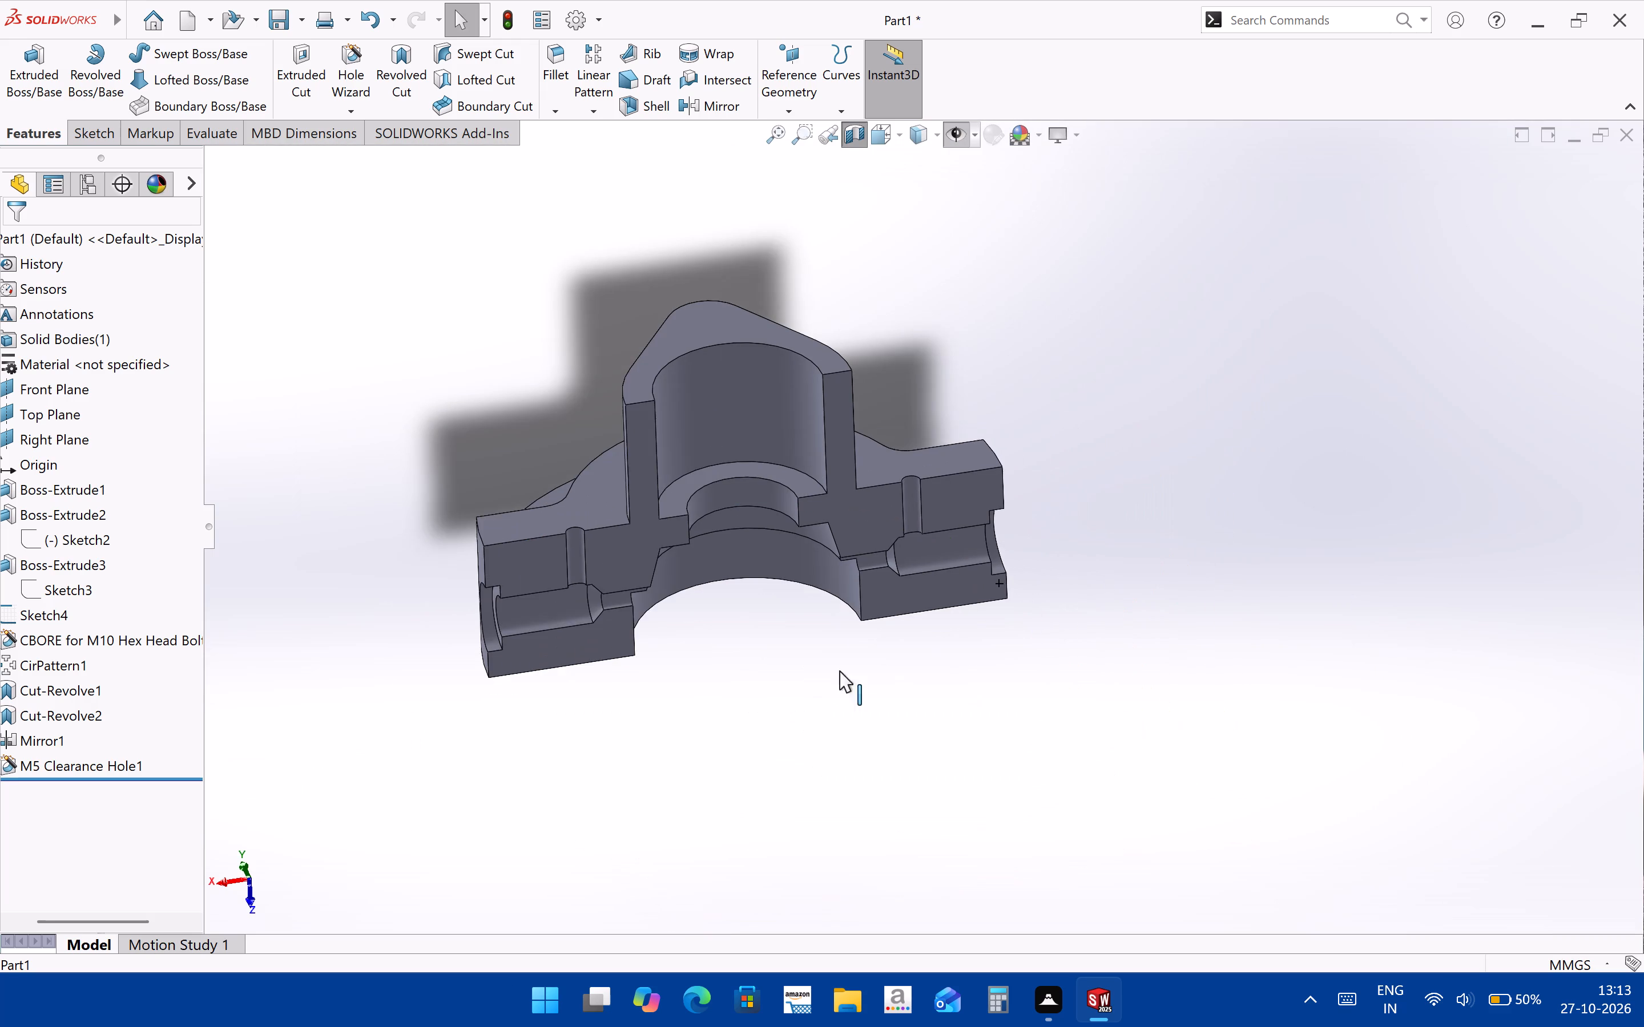
scroll(726, 617, up, 1)
middle_drag(718, 583, 672, 460)
scroll(754, 547, down, 4)
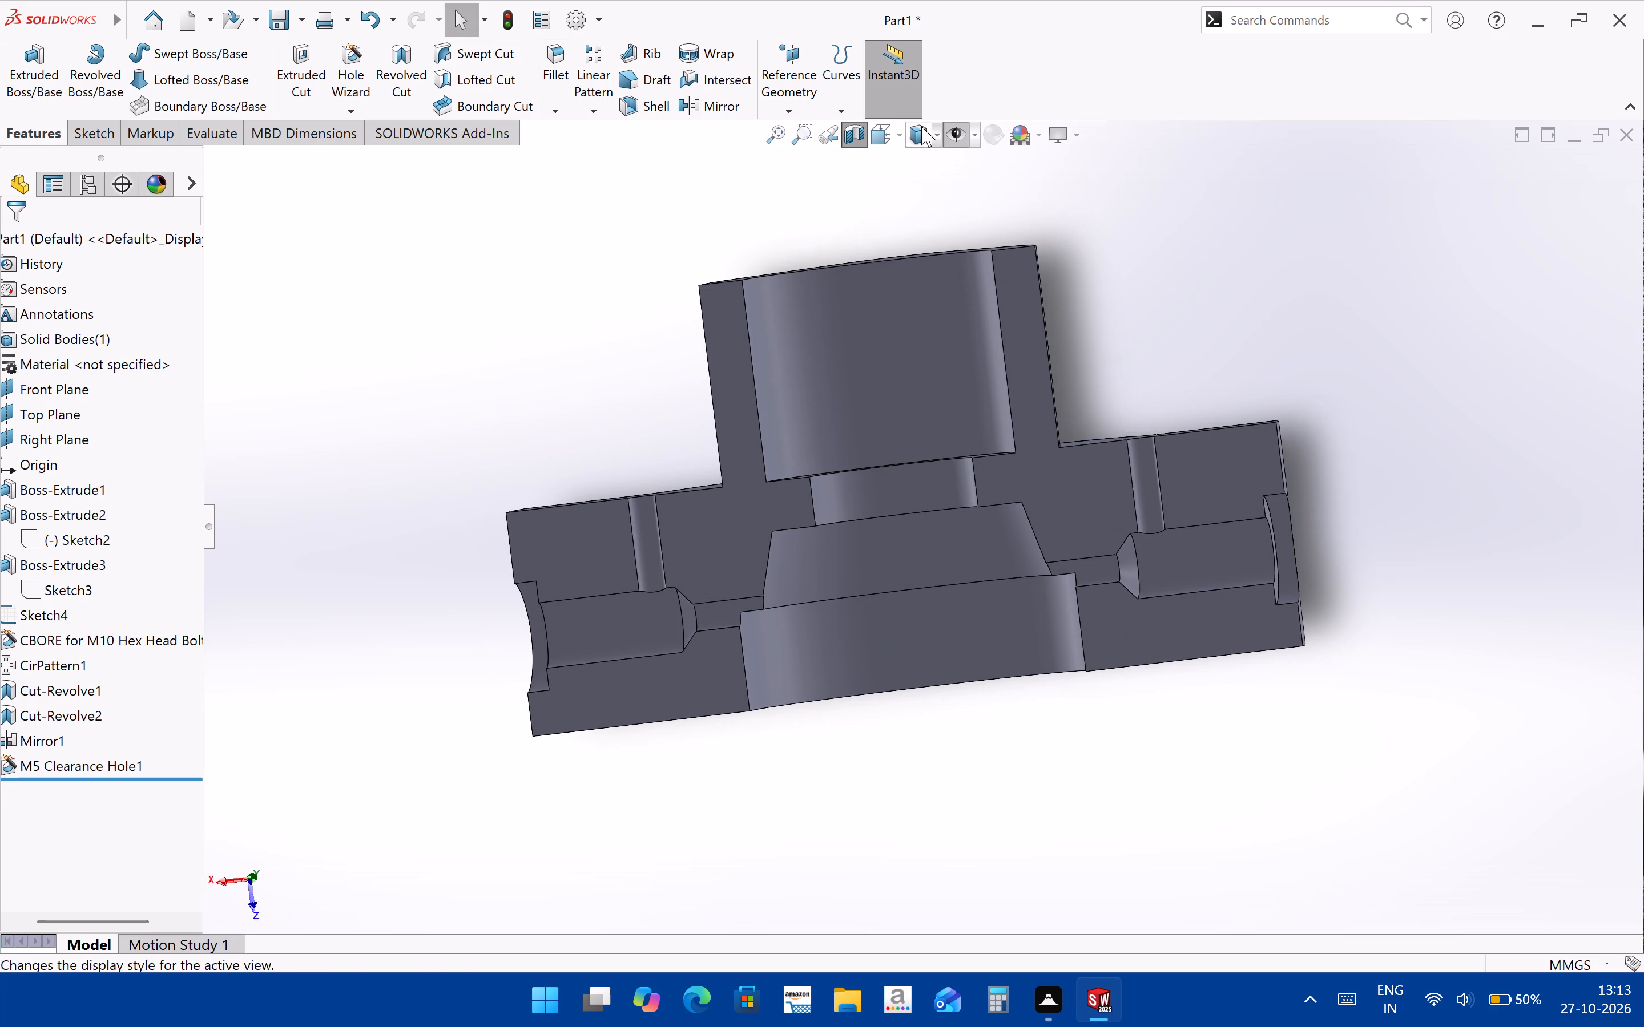
click(849, 138)
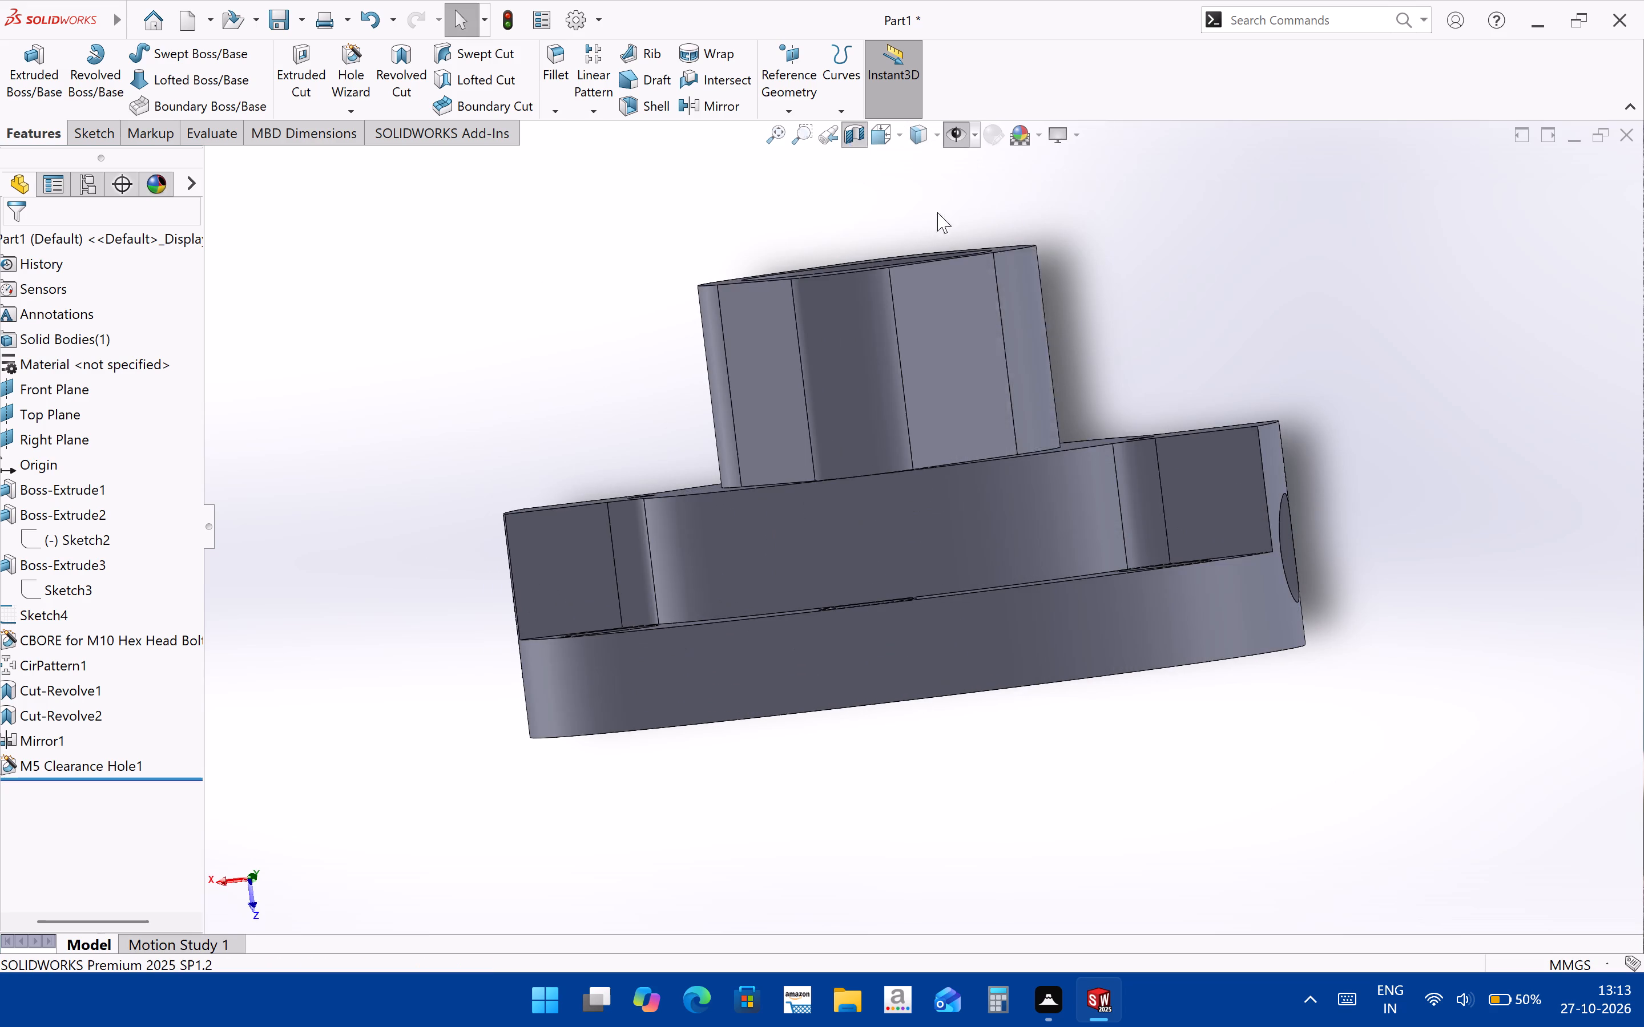
click(1264, 510)
Start a Hole Wizard feature on the top face of the diamond-shaped boss.
scroll(1036, 710, up, 4)
middle_drag(1015, 702, 1058, 807)
click(1083, 825)
middle_drag(874, 458, 893, 551)
click(941, 503)
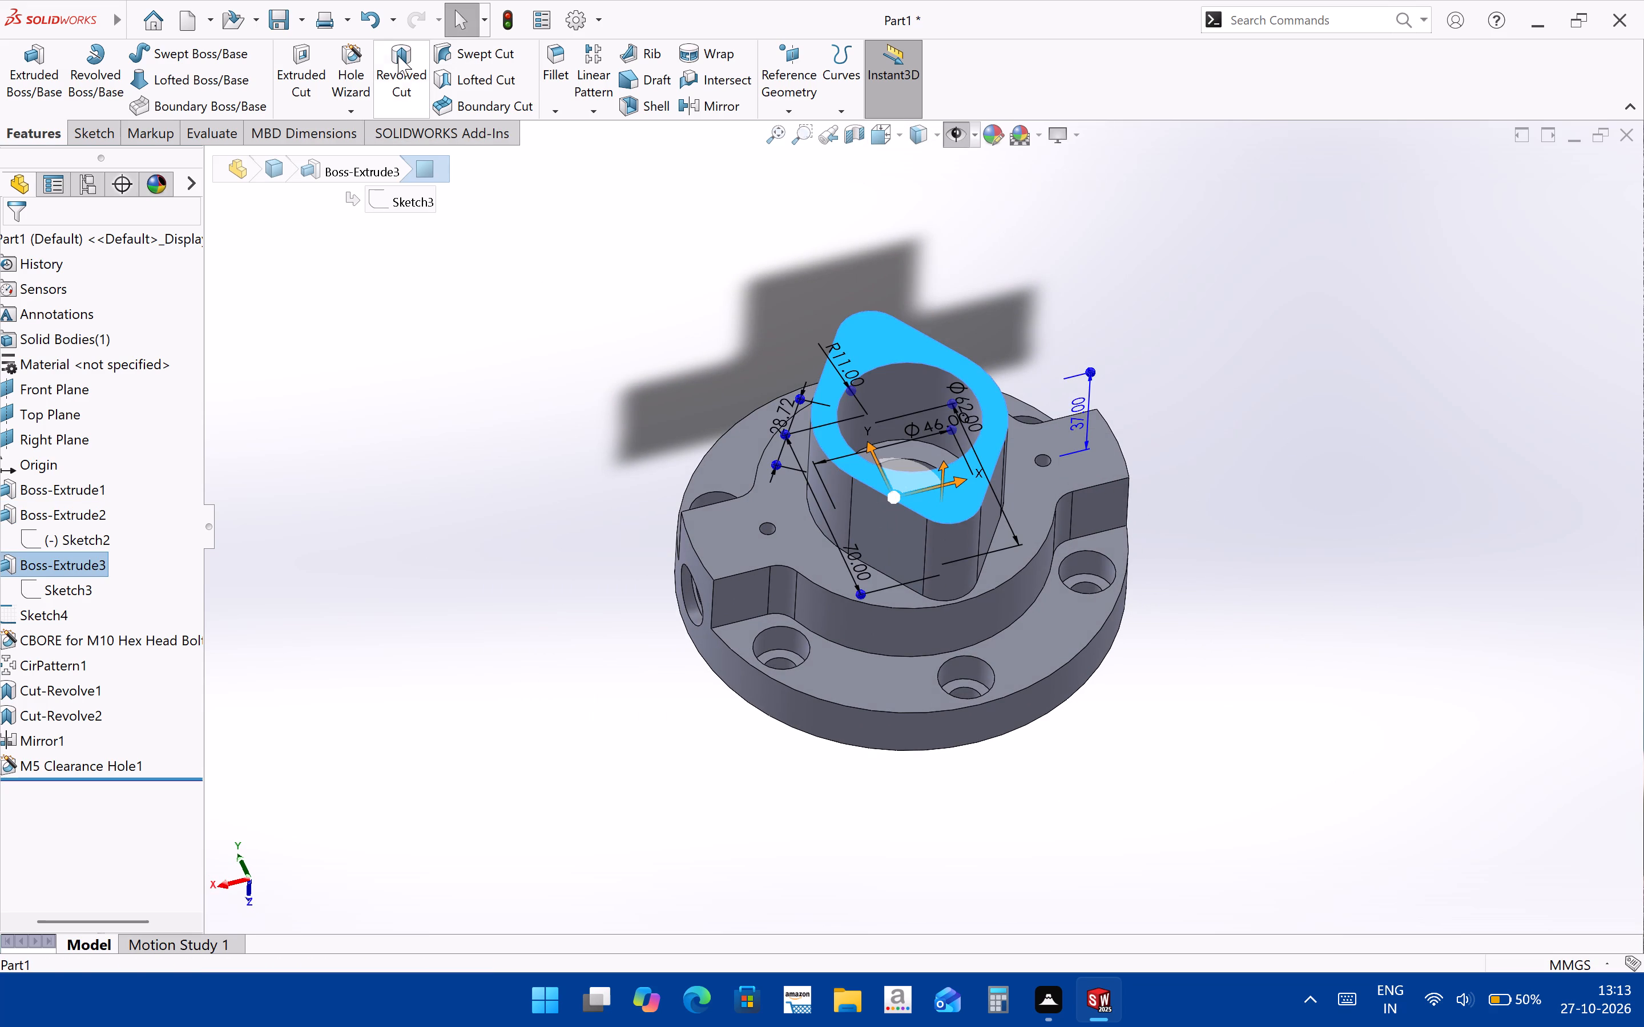
click(361, 65)
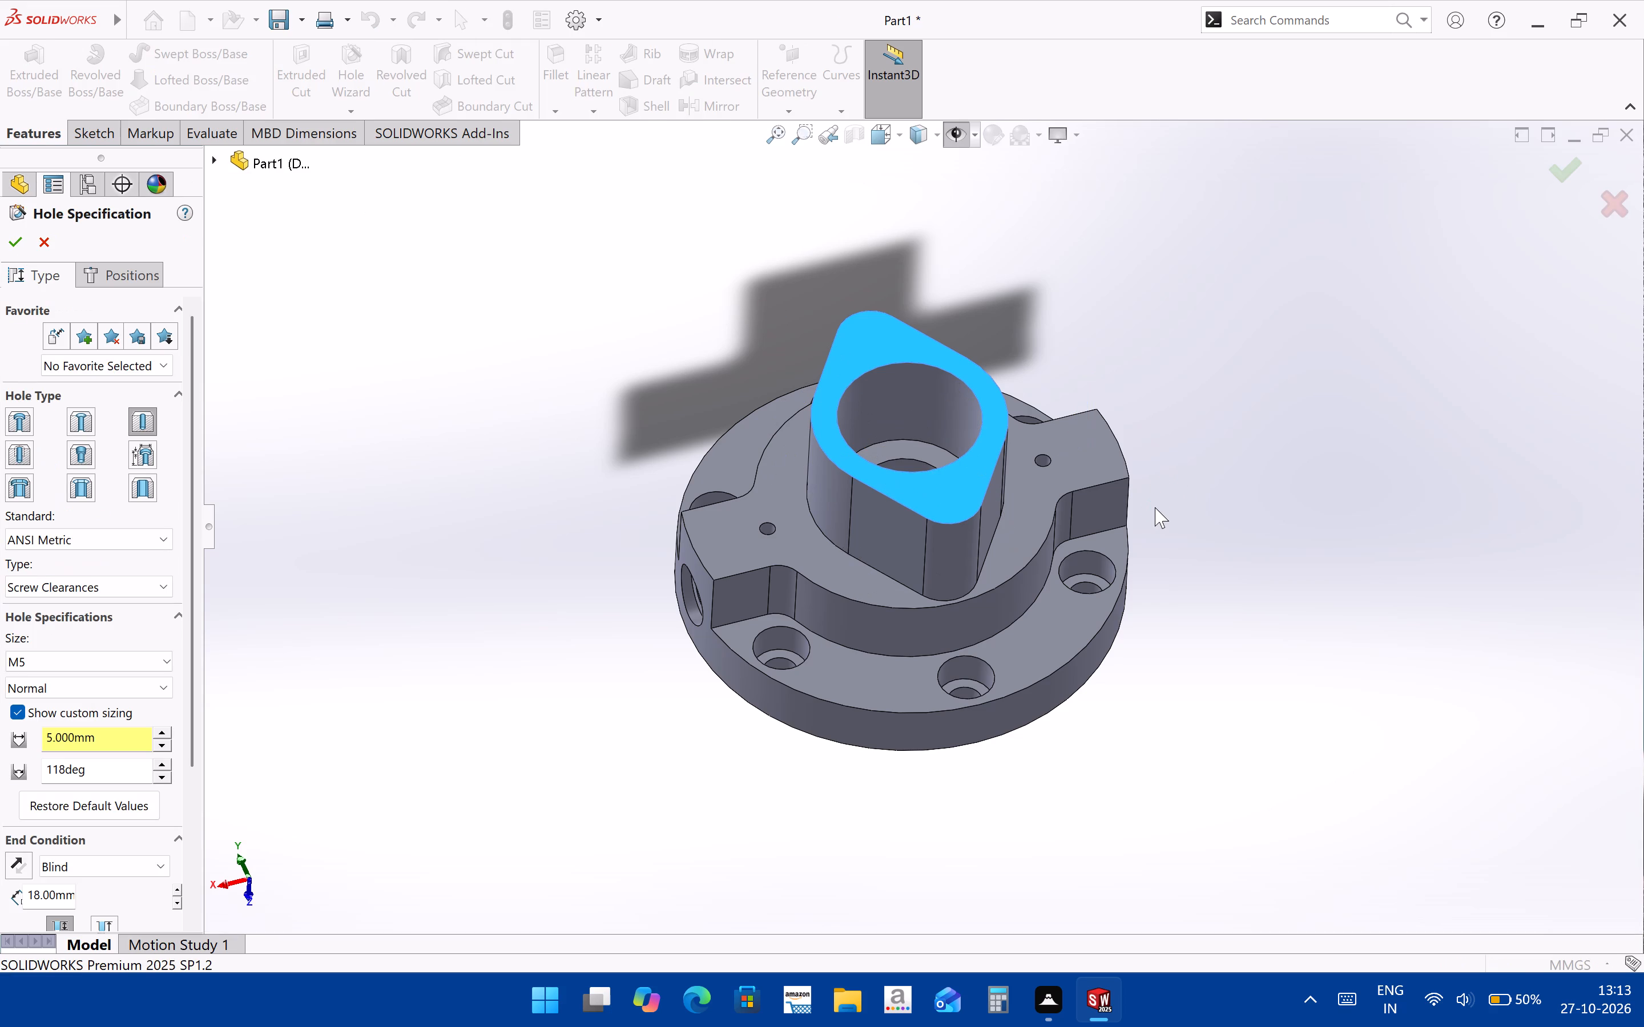
key(ctrl+8)
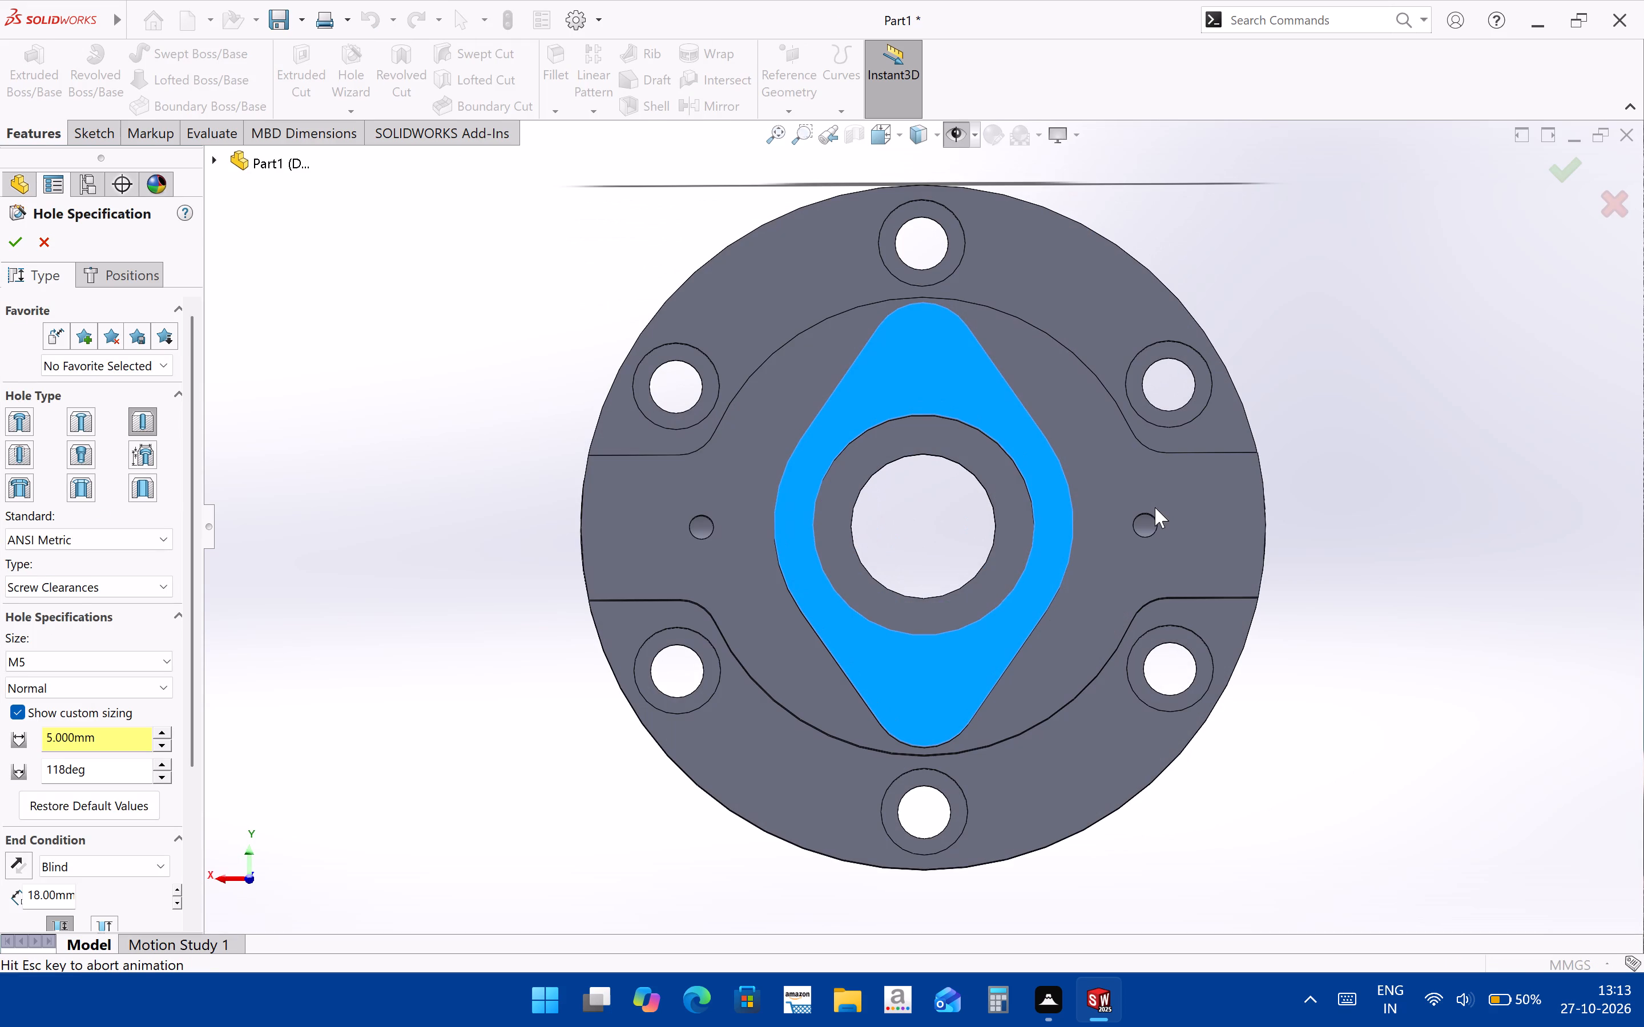
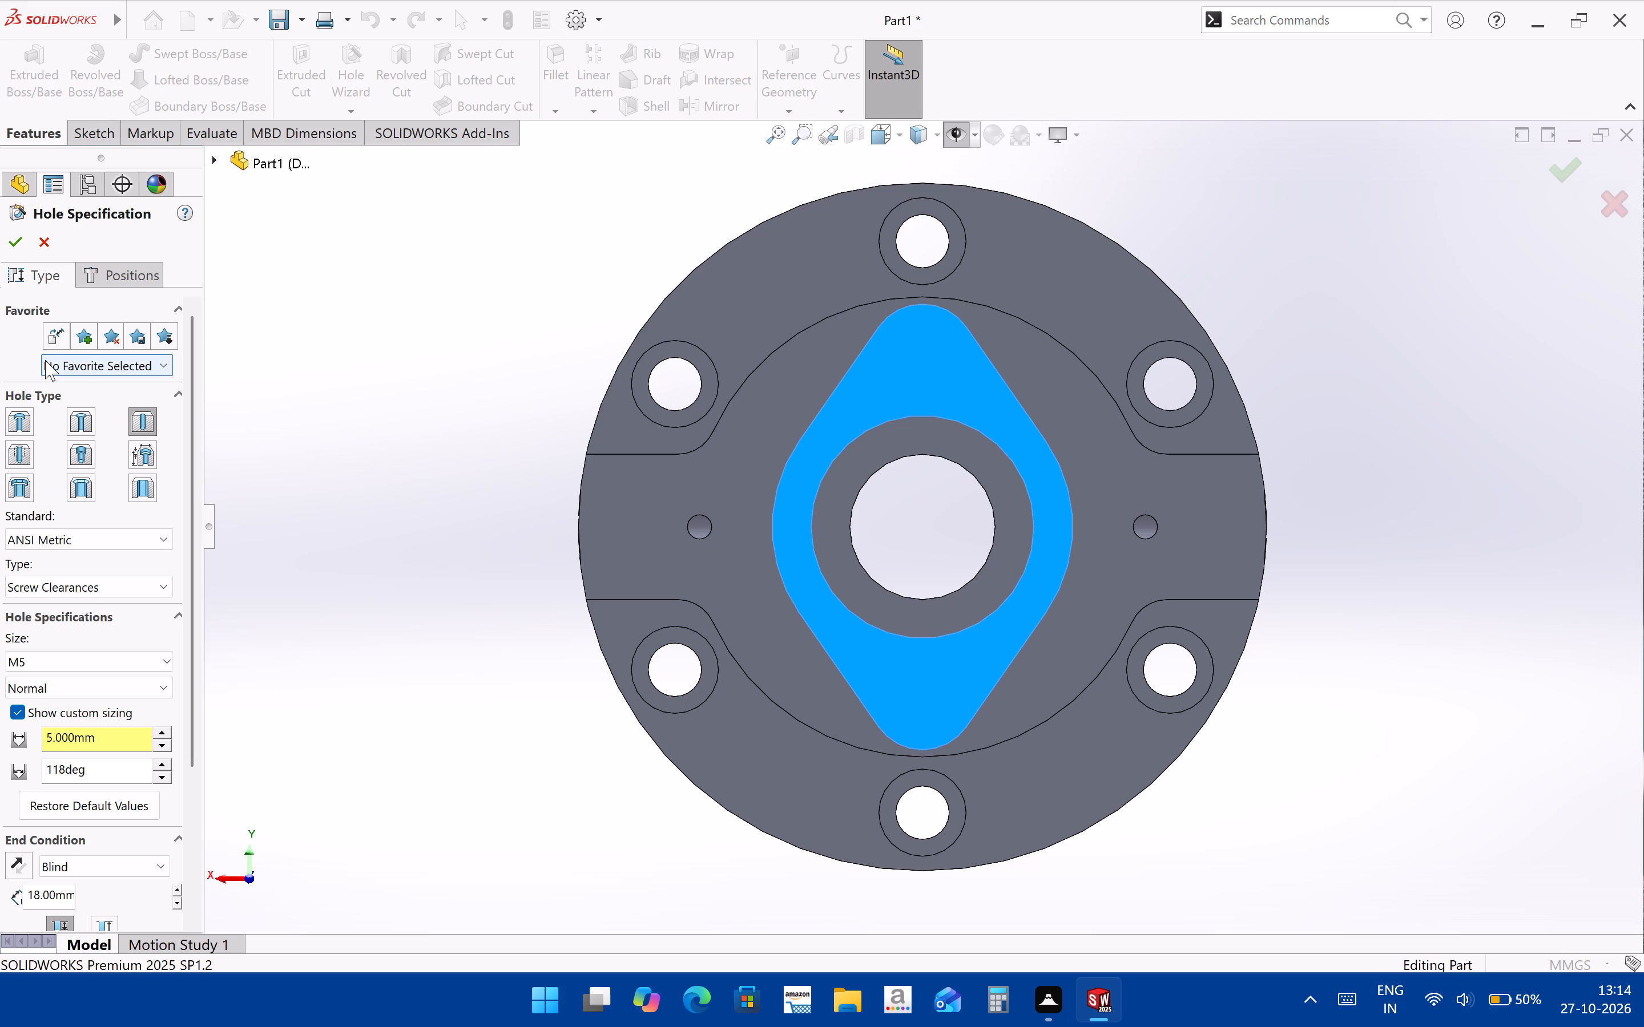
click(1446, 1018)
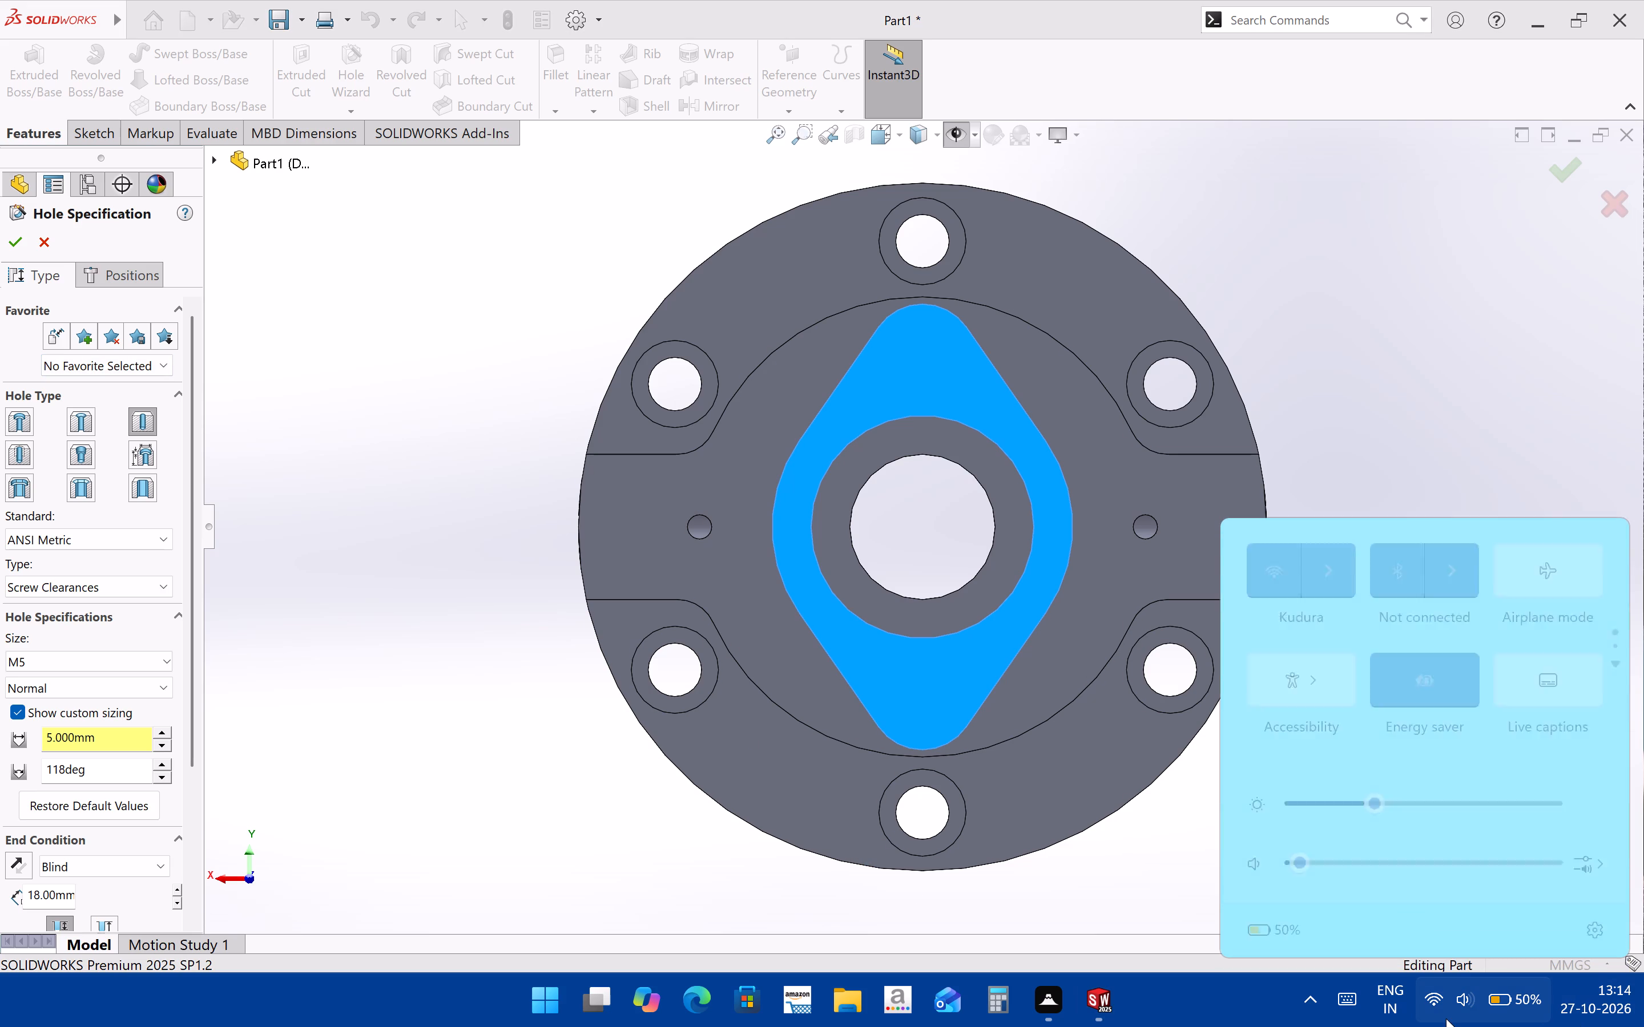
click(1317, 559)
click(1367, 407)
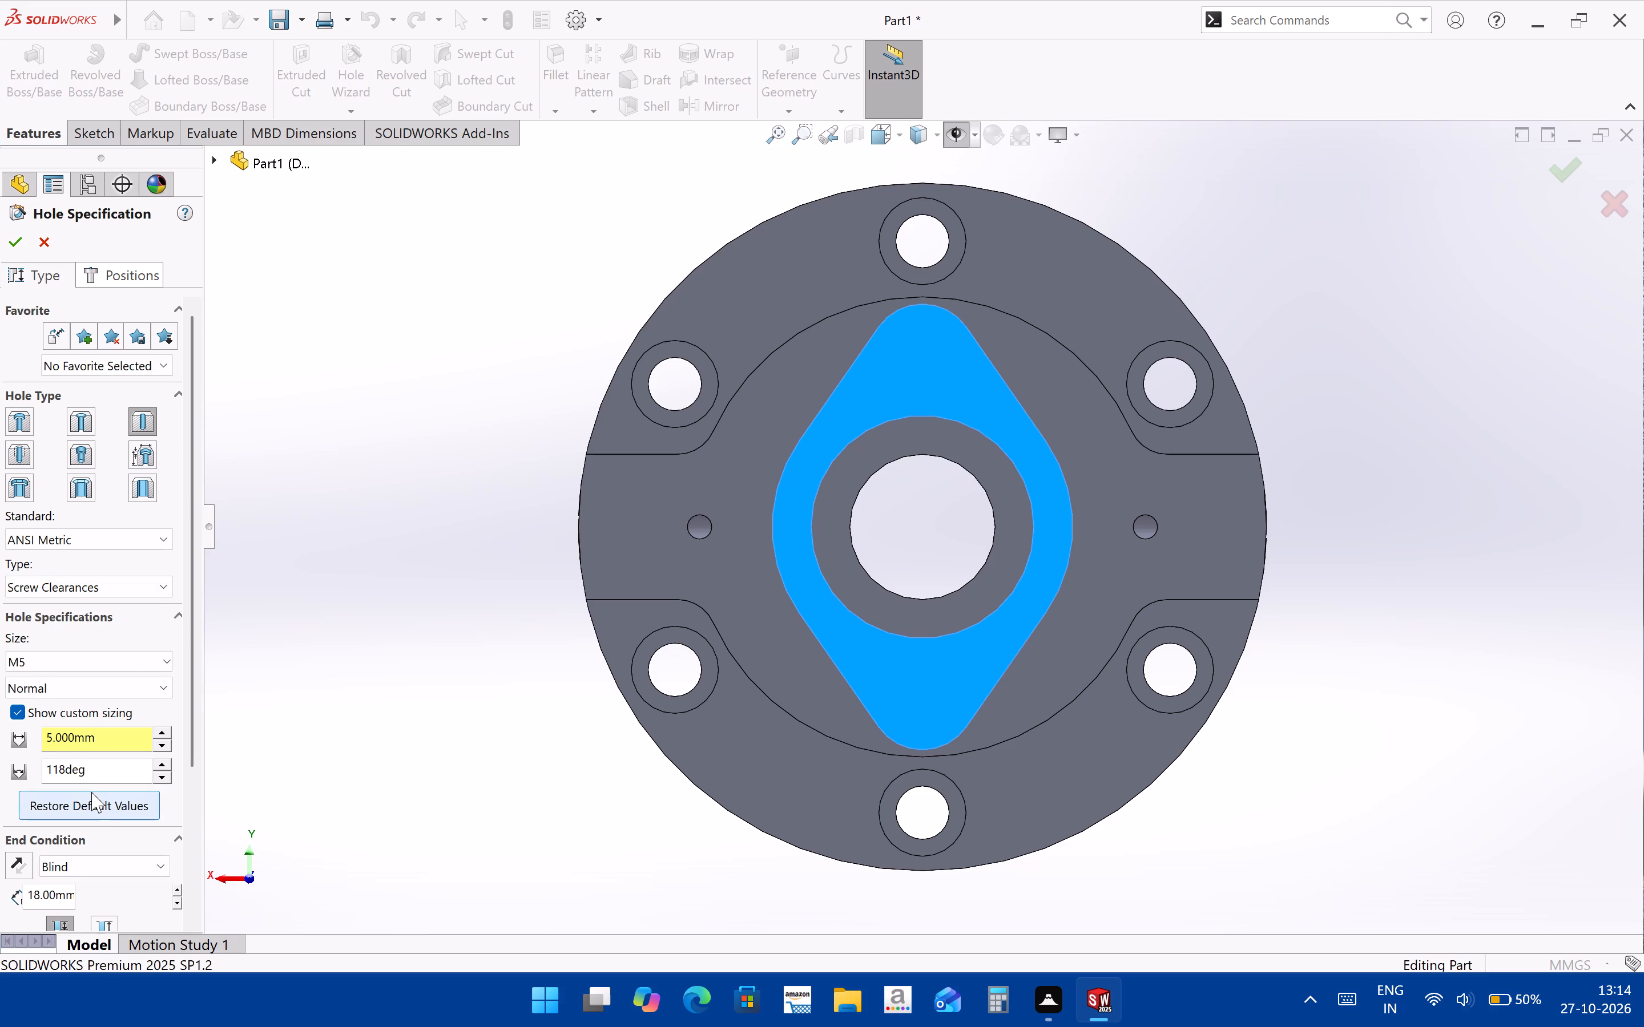
Set the boss-face hole's size to M10 with a custom diameter of 10 mm.
click(103, 656)
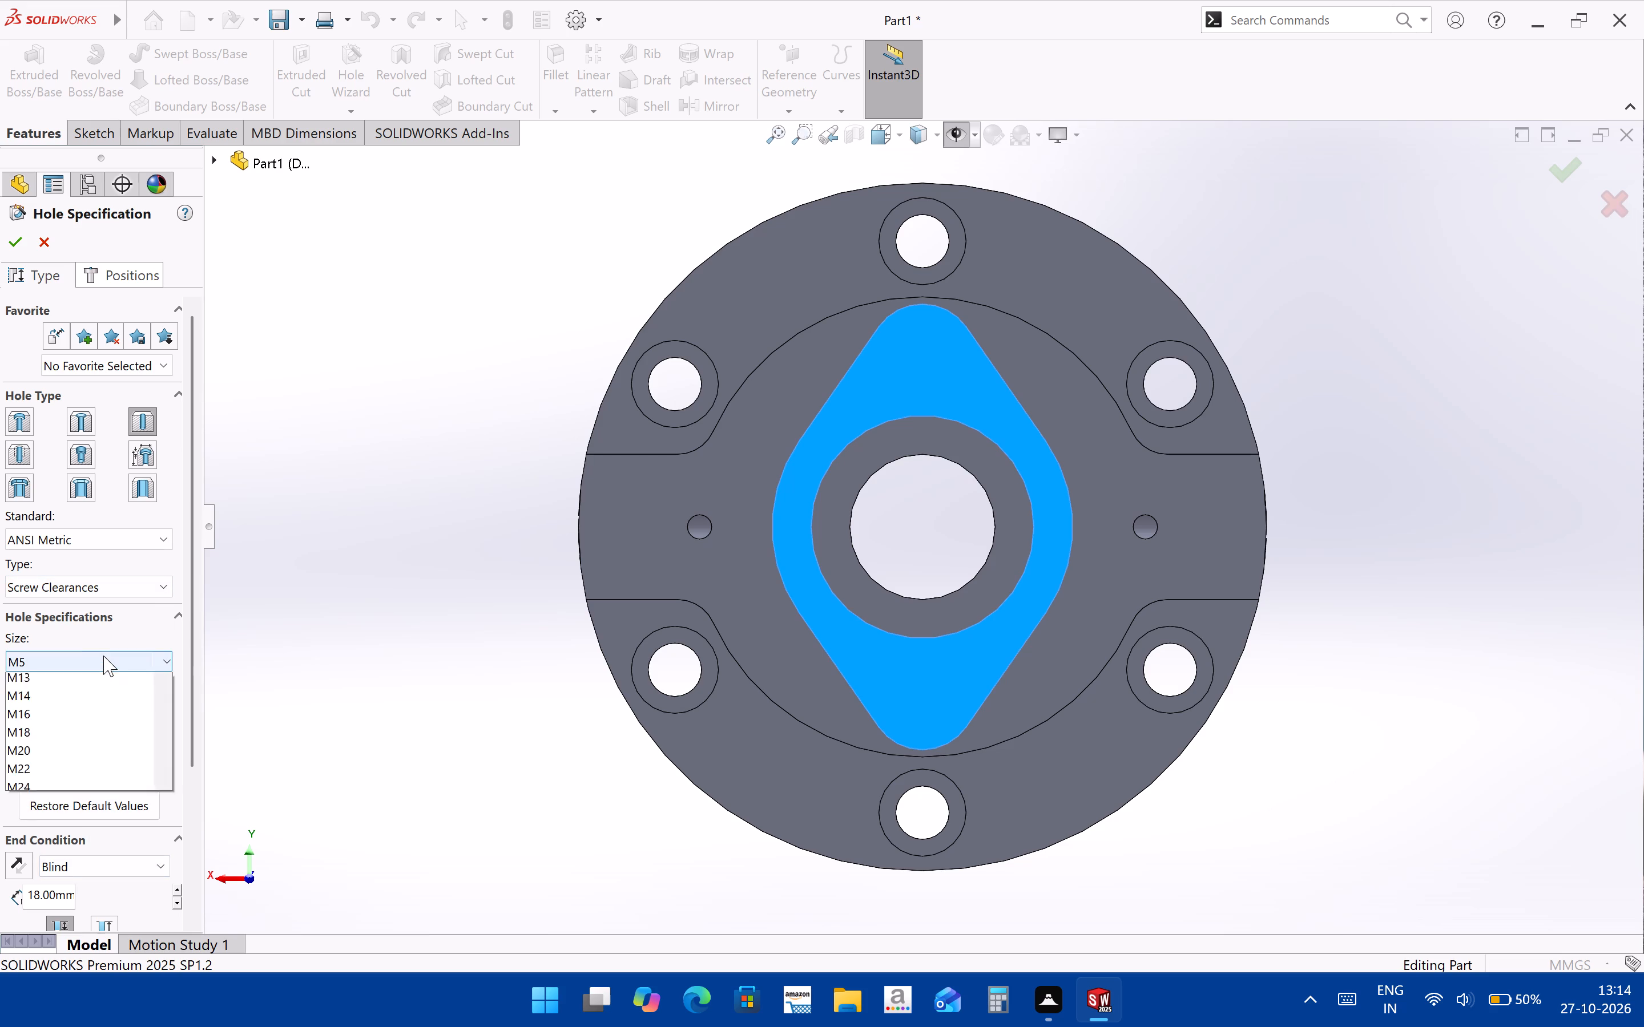
click(109, 765)
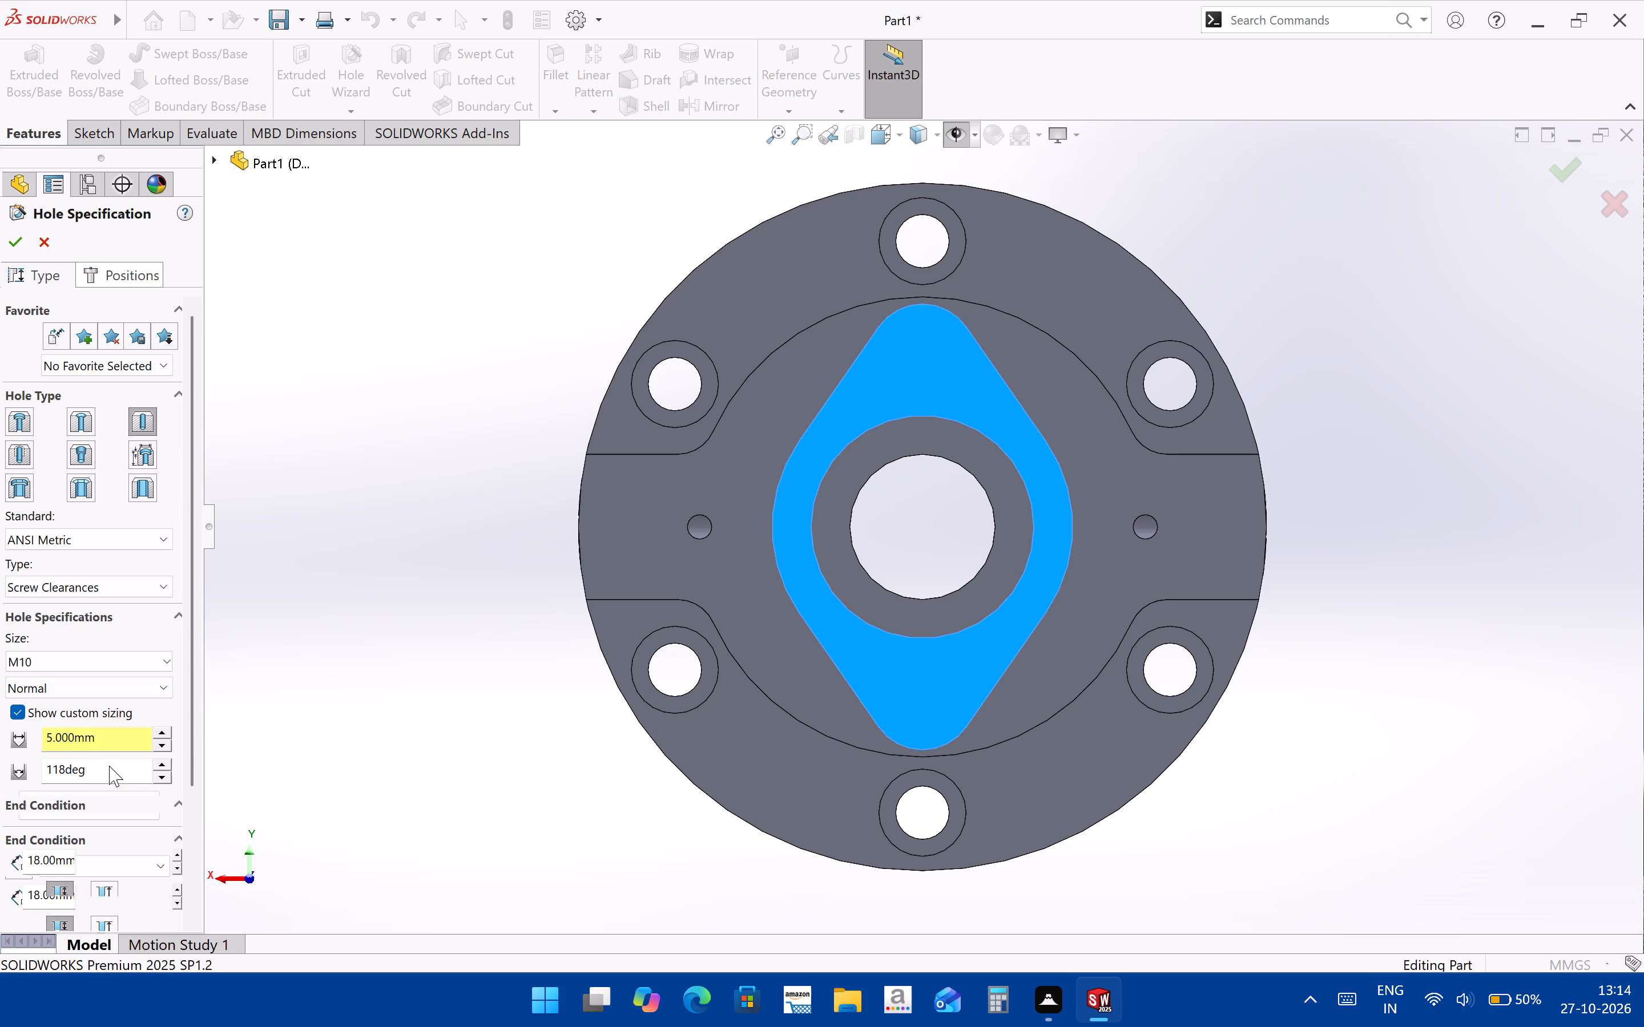
drag(114, 747, 0, 747)
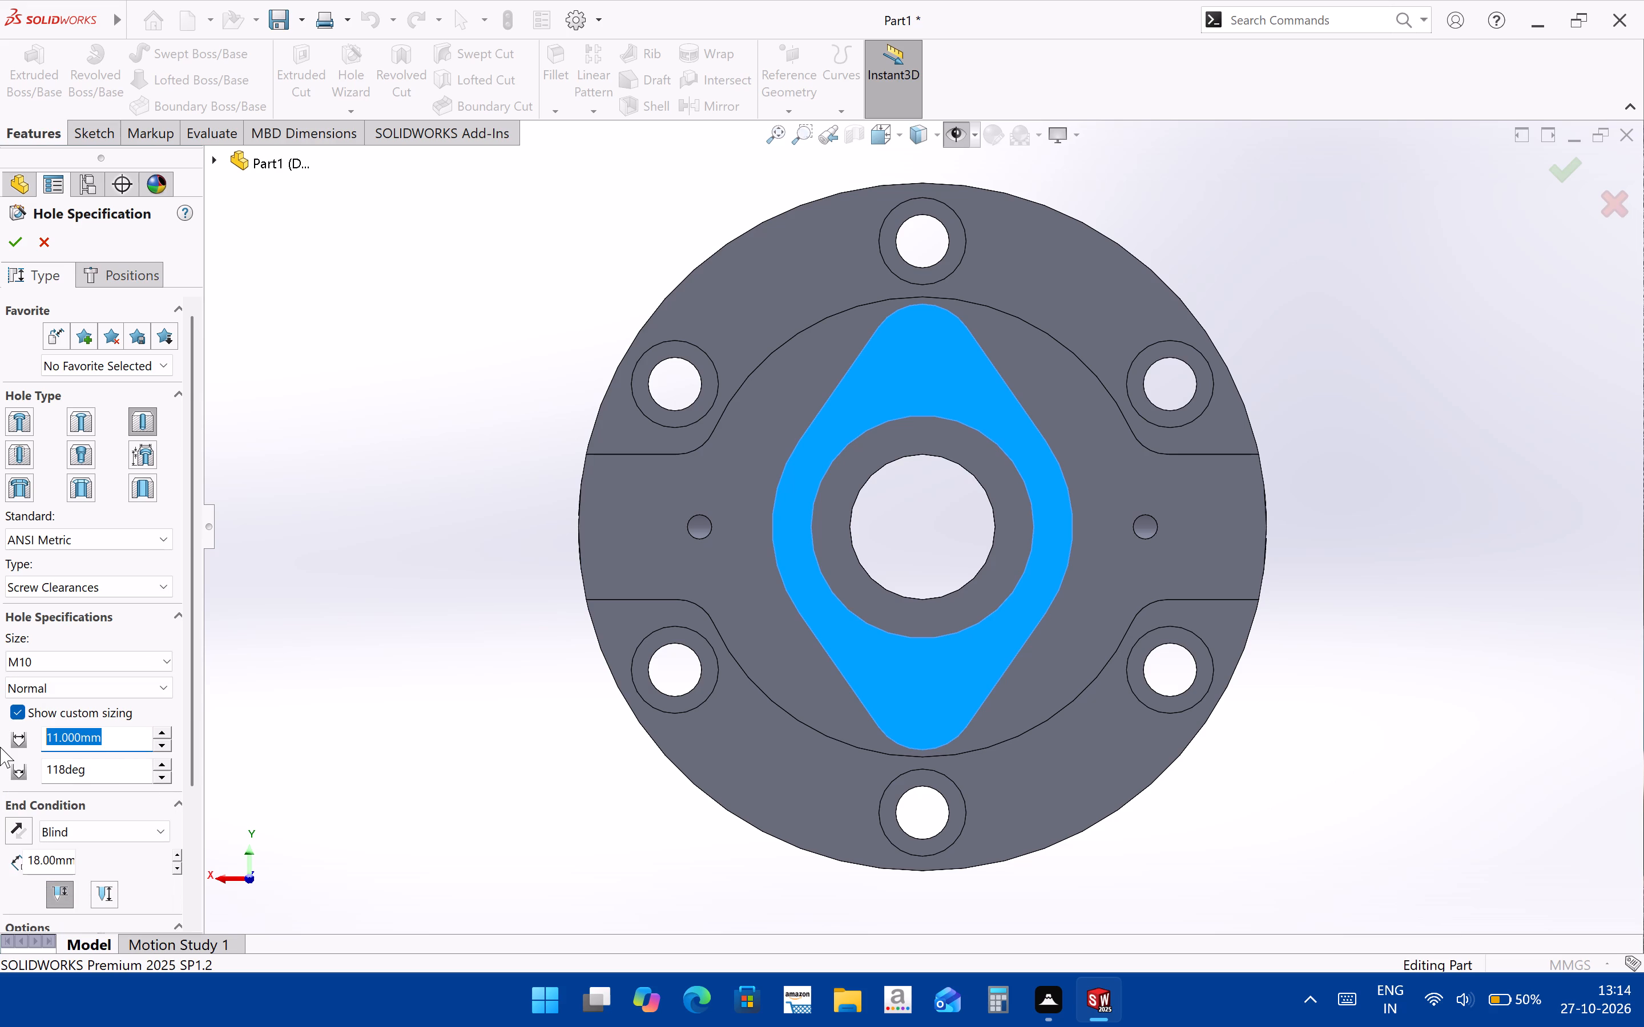
text(10)
key(Return)
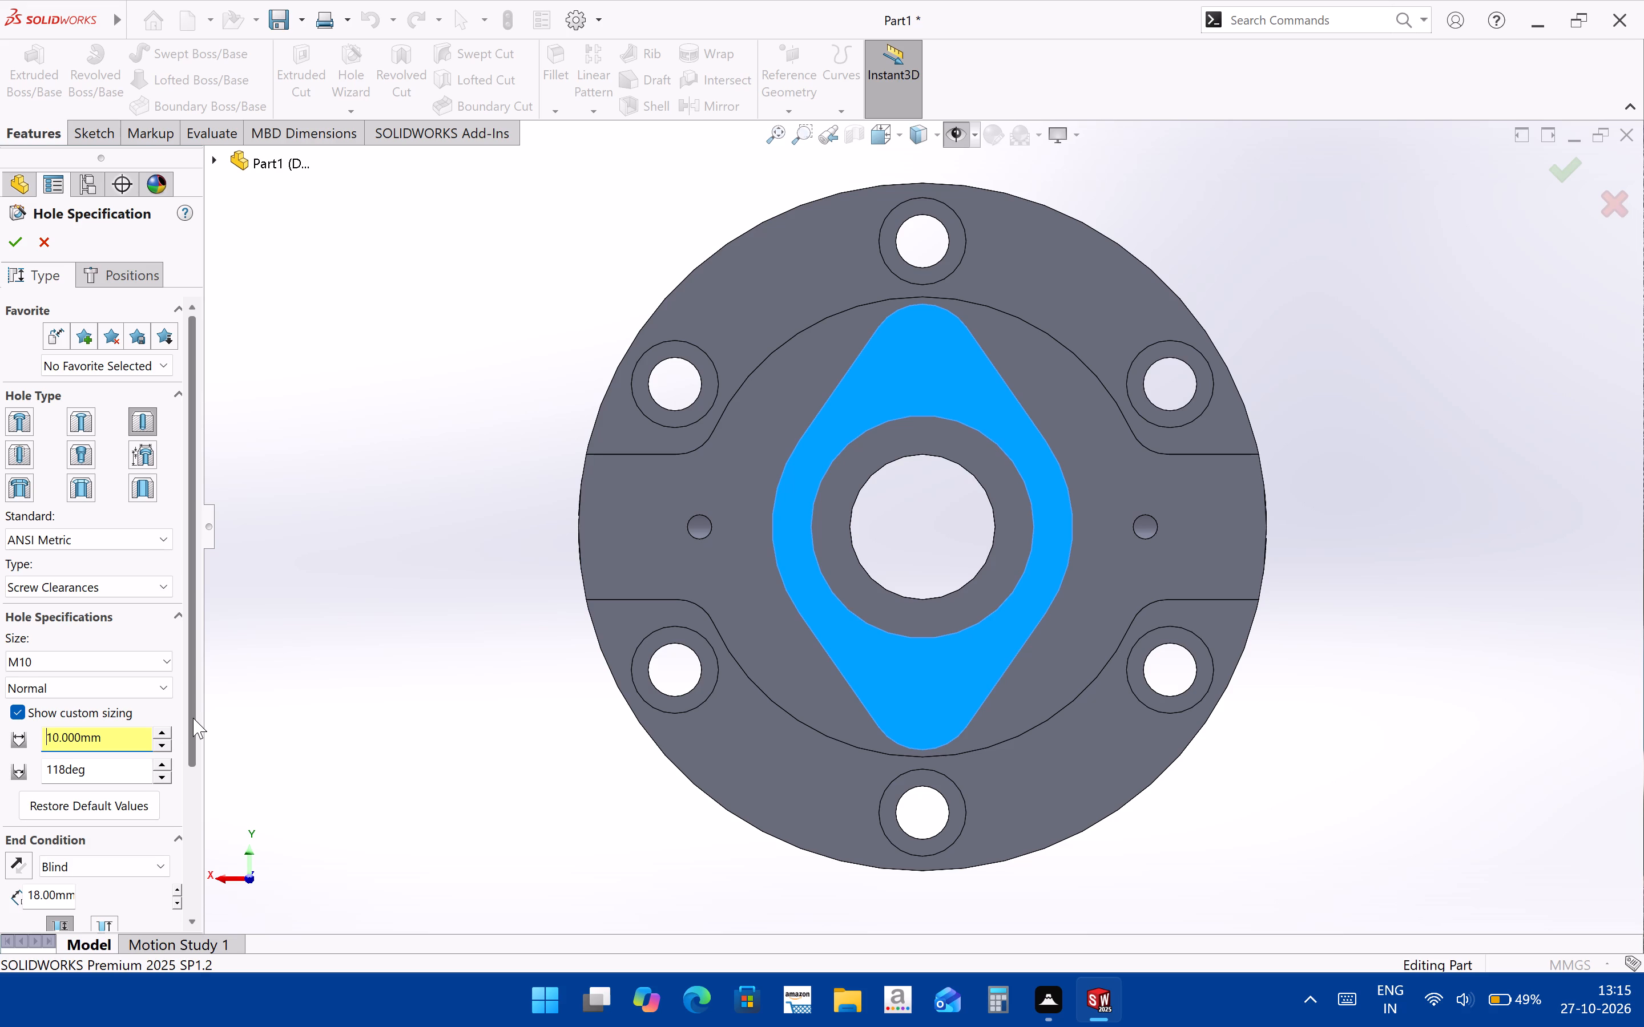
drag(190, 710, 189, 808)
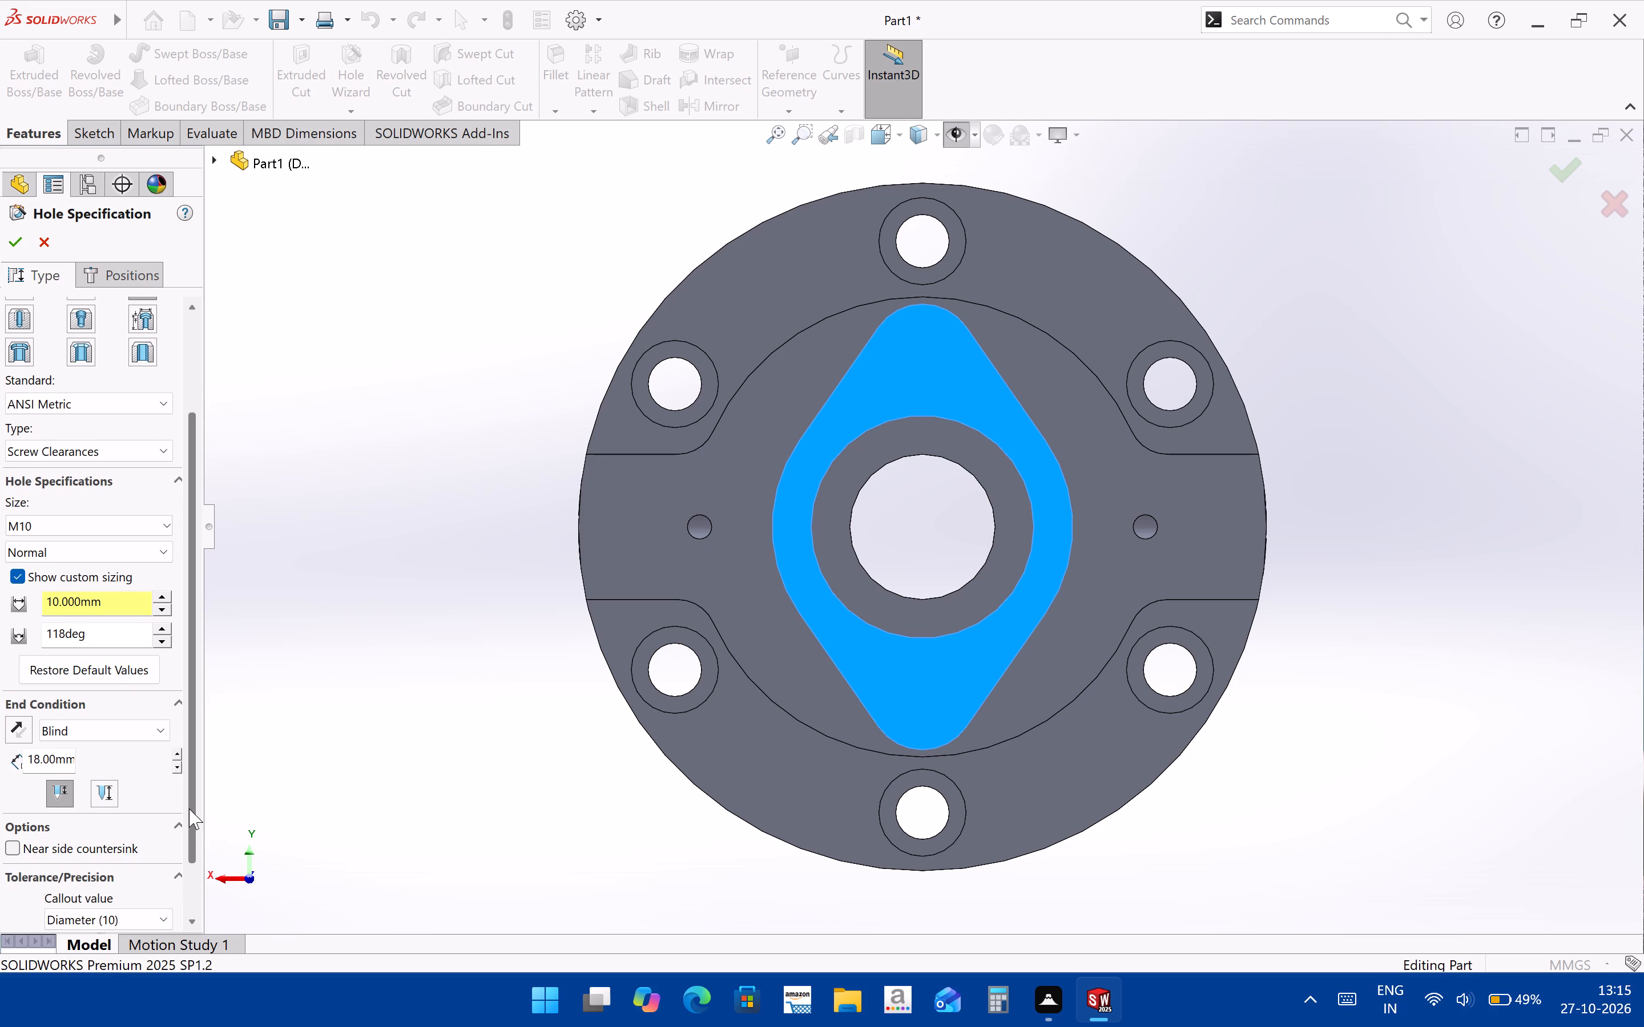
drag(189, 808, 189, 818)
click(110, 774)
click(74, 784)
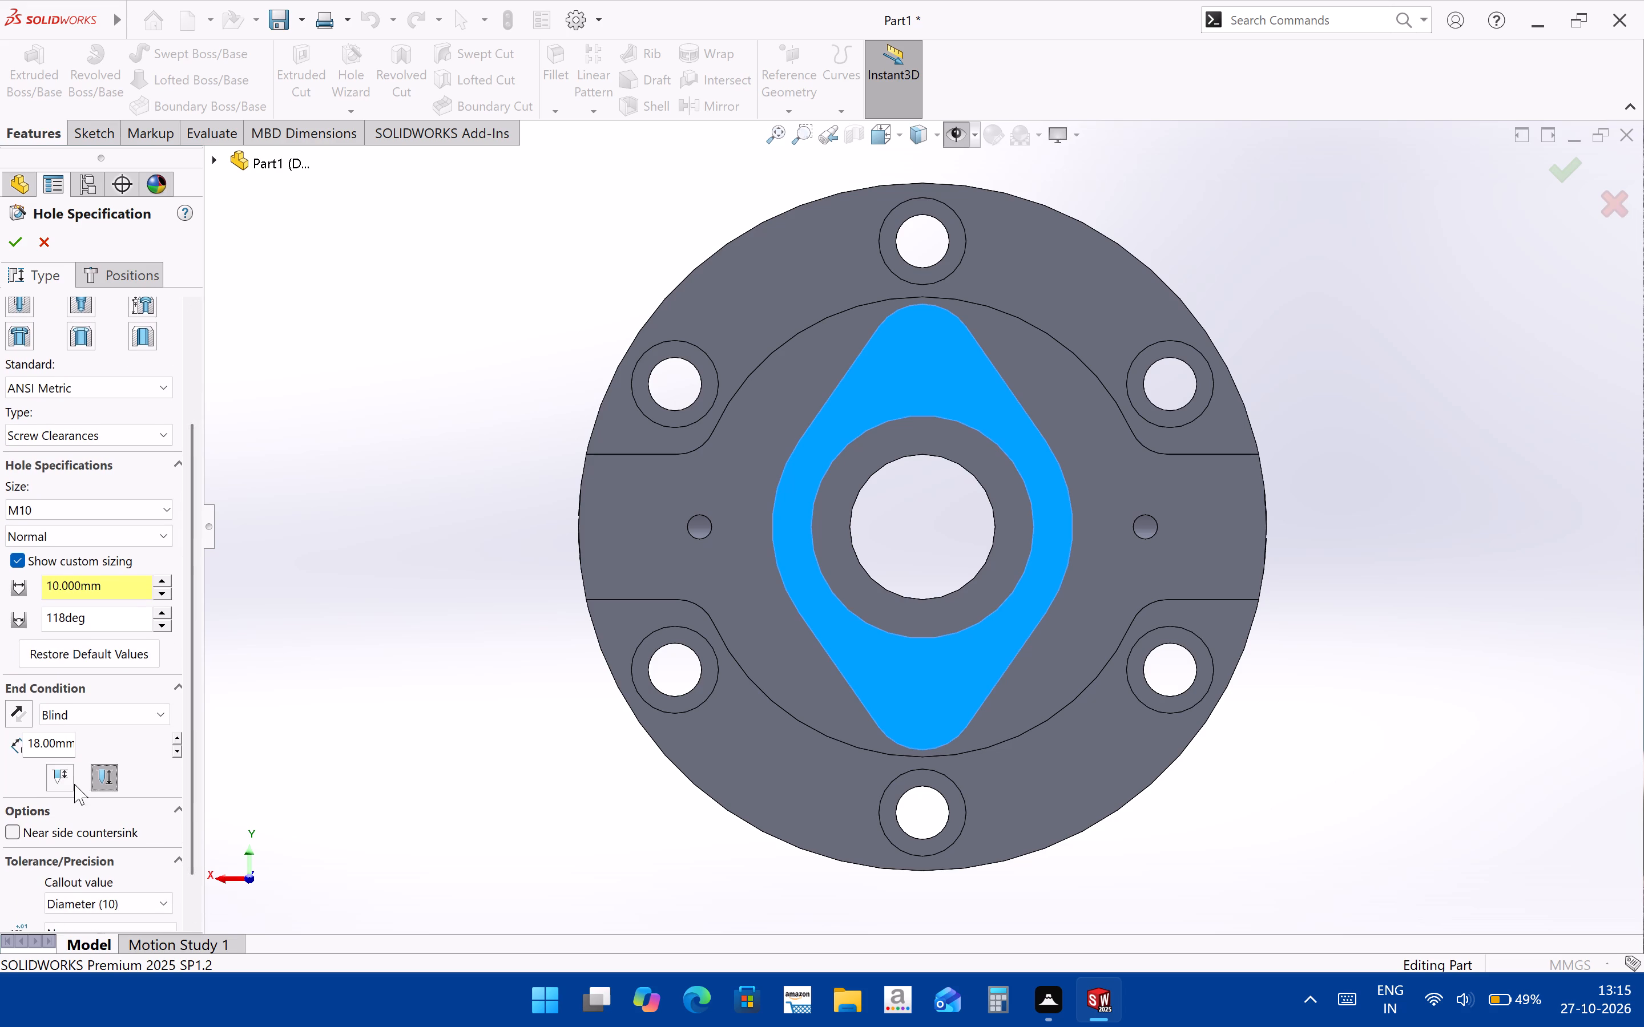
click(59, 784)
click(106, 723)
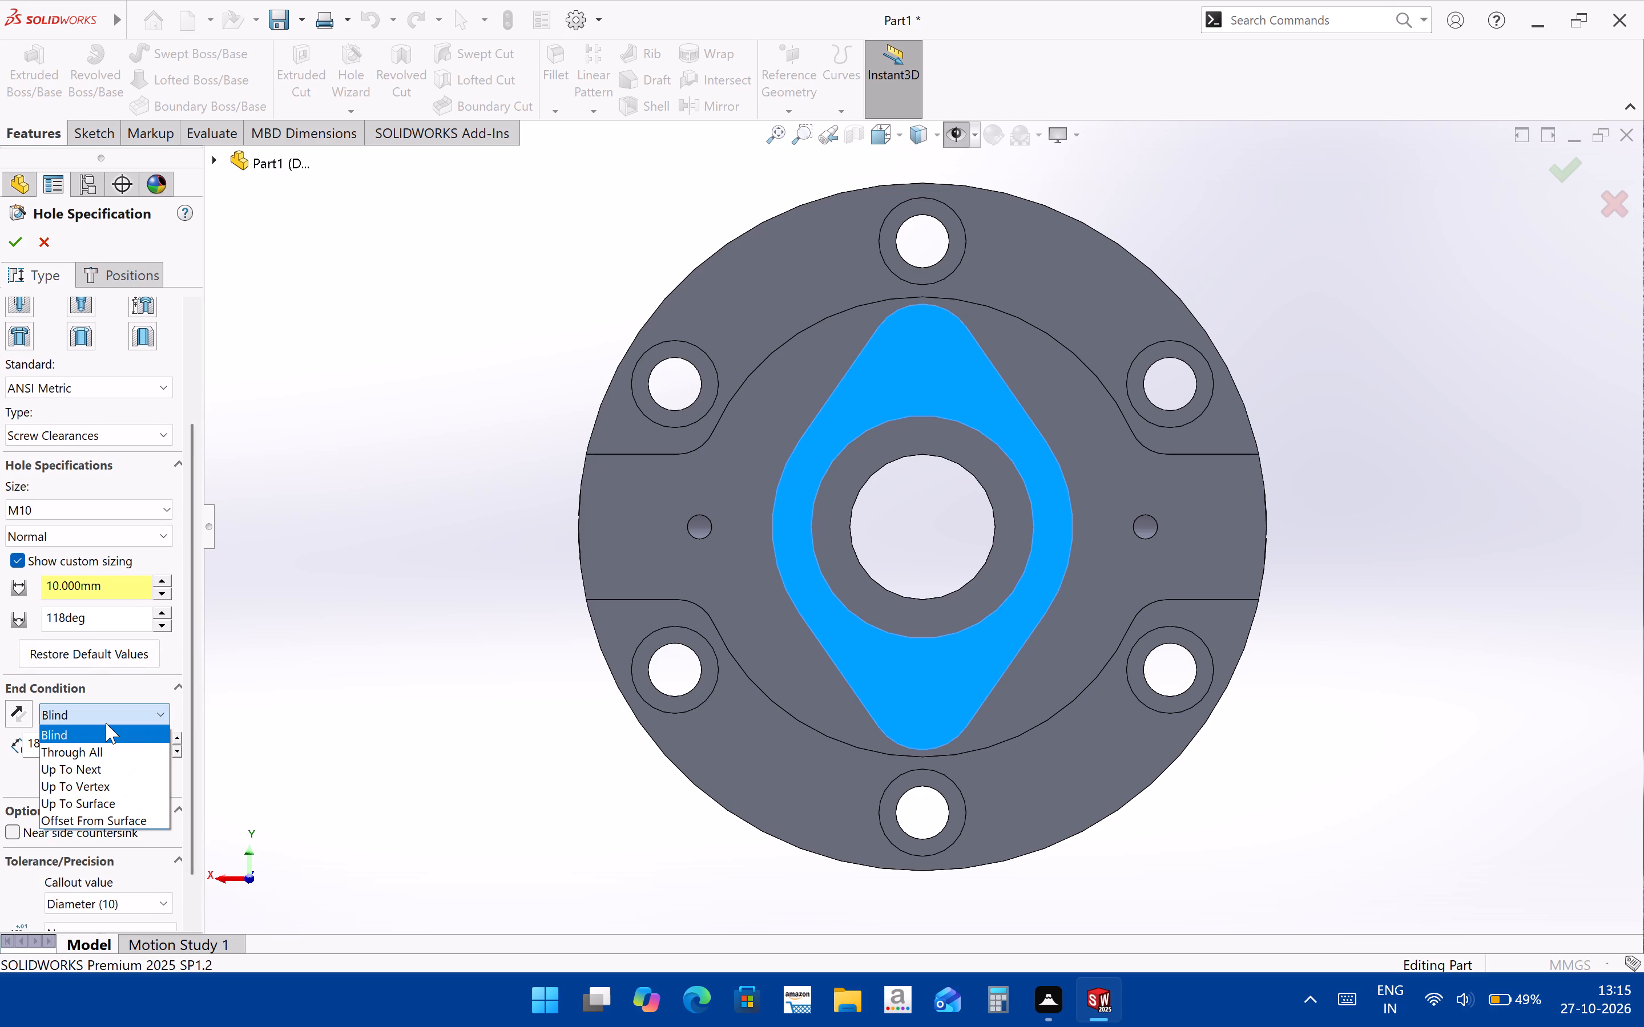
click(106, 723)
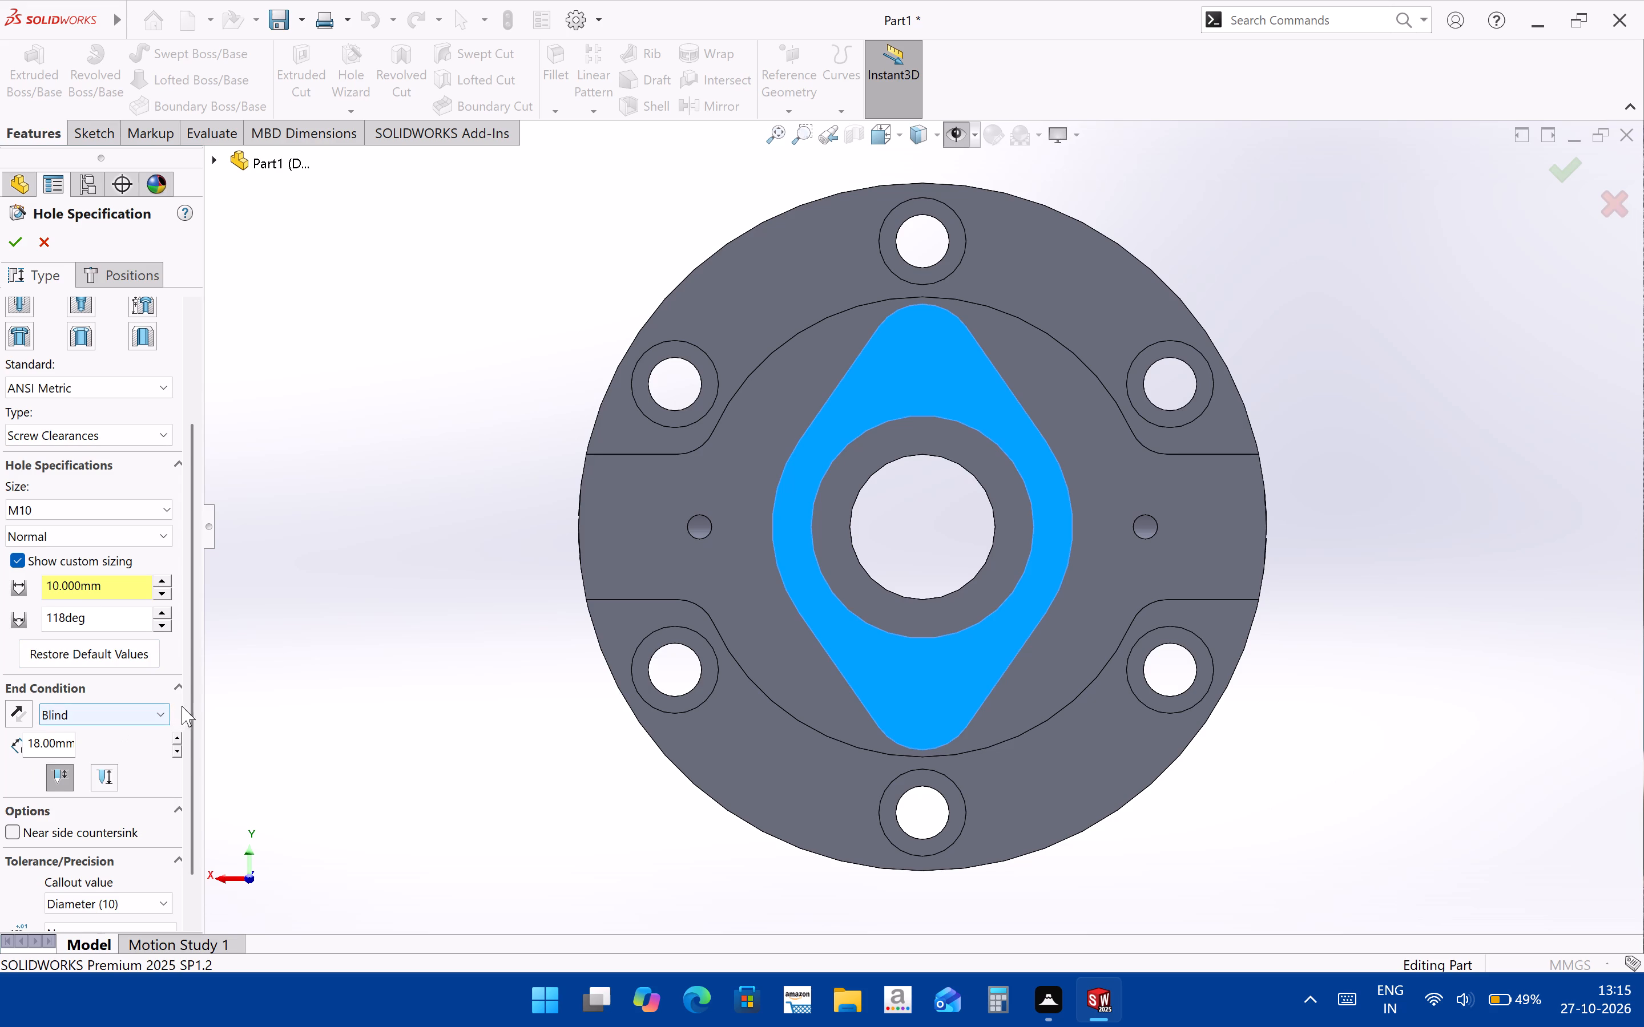
Change the hole type to a straight tap, keep the custom sizing values, and use the tap drill diameter option without a cosmetic thread.
drag(194, 706, 192, 581)
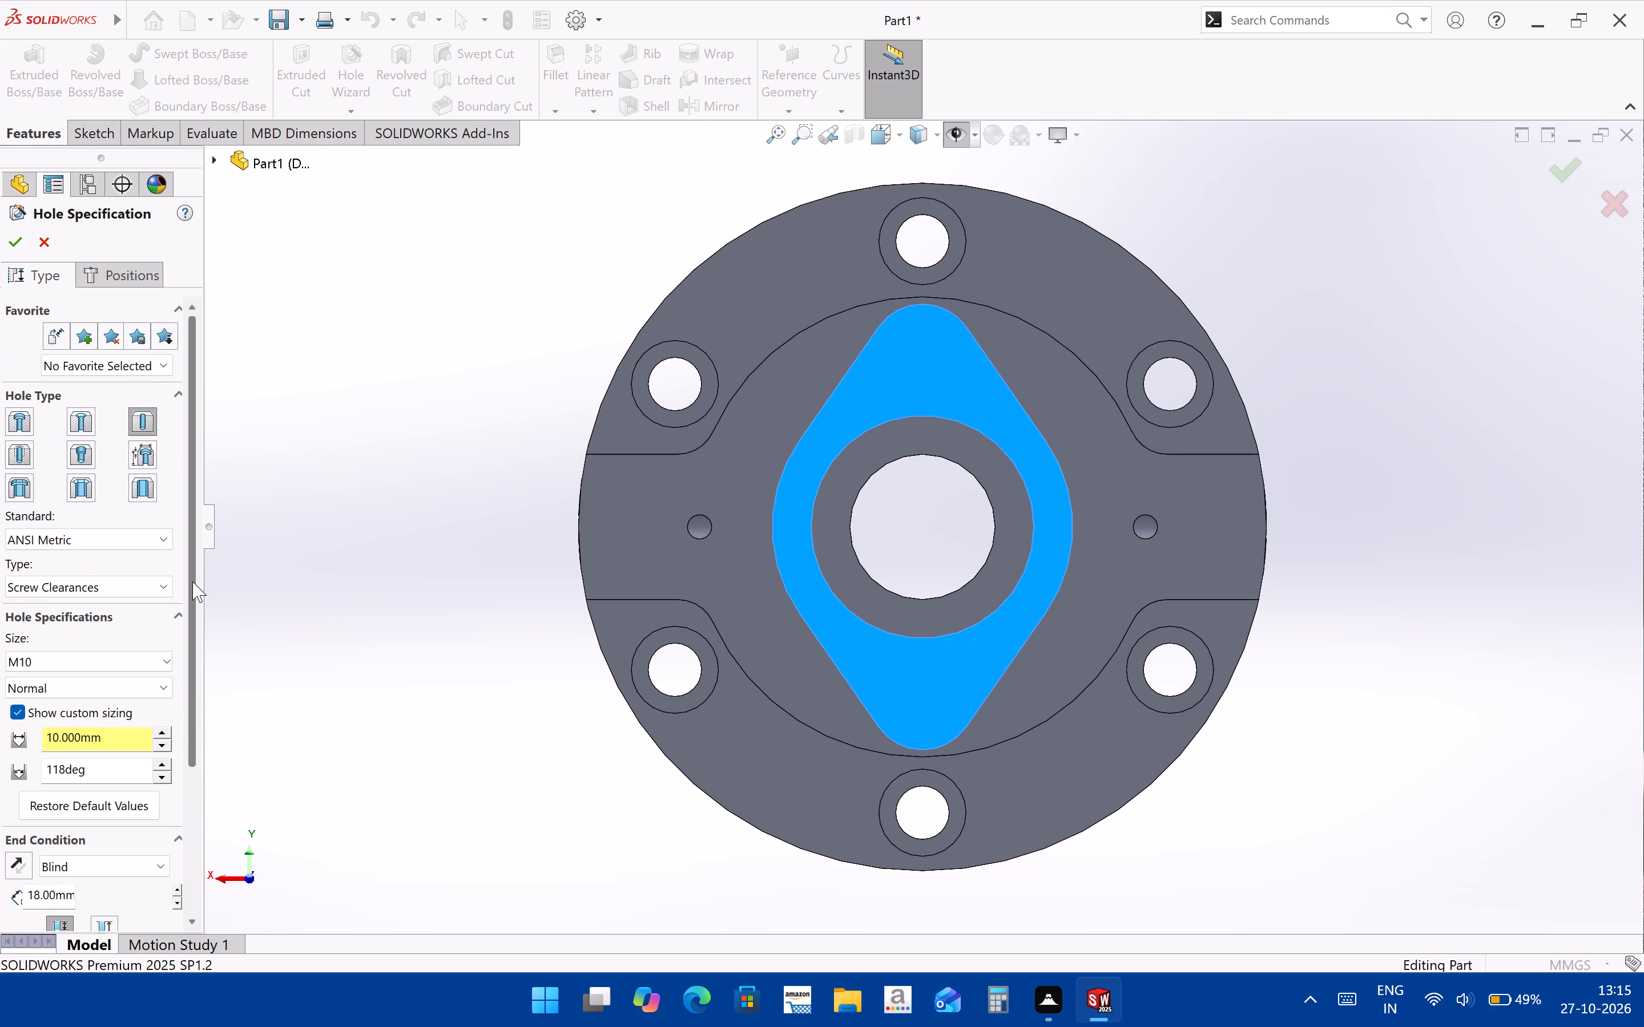
click(24, 446)
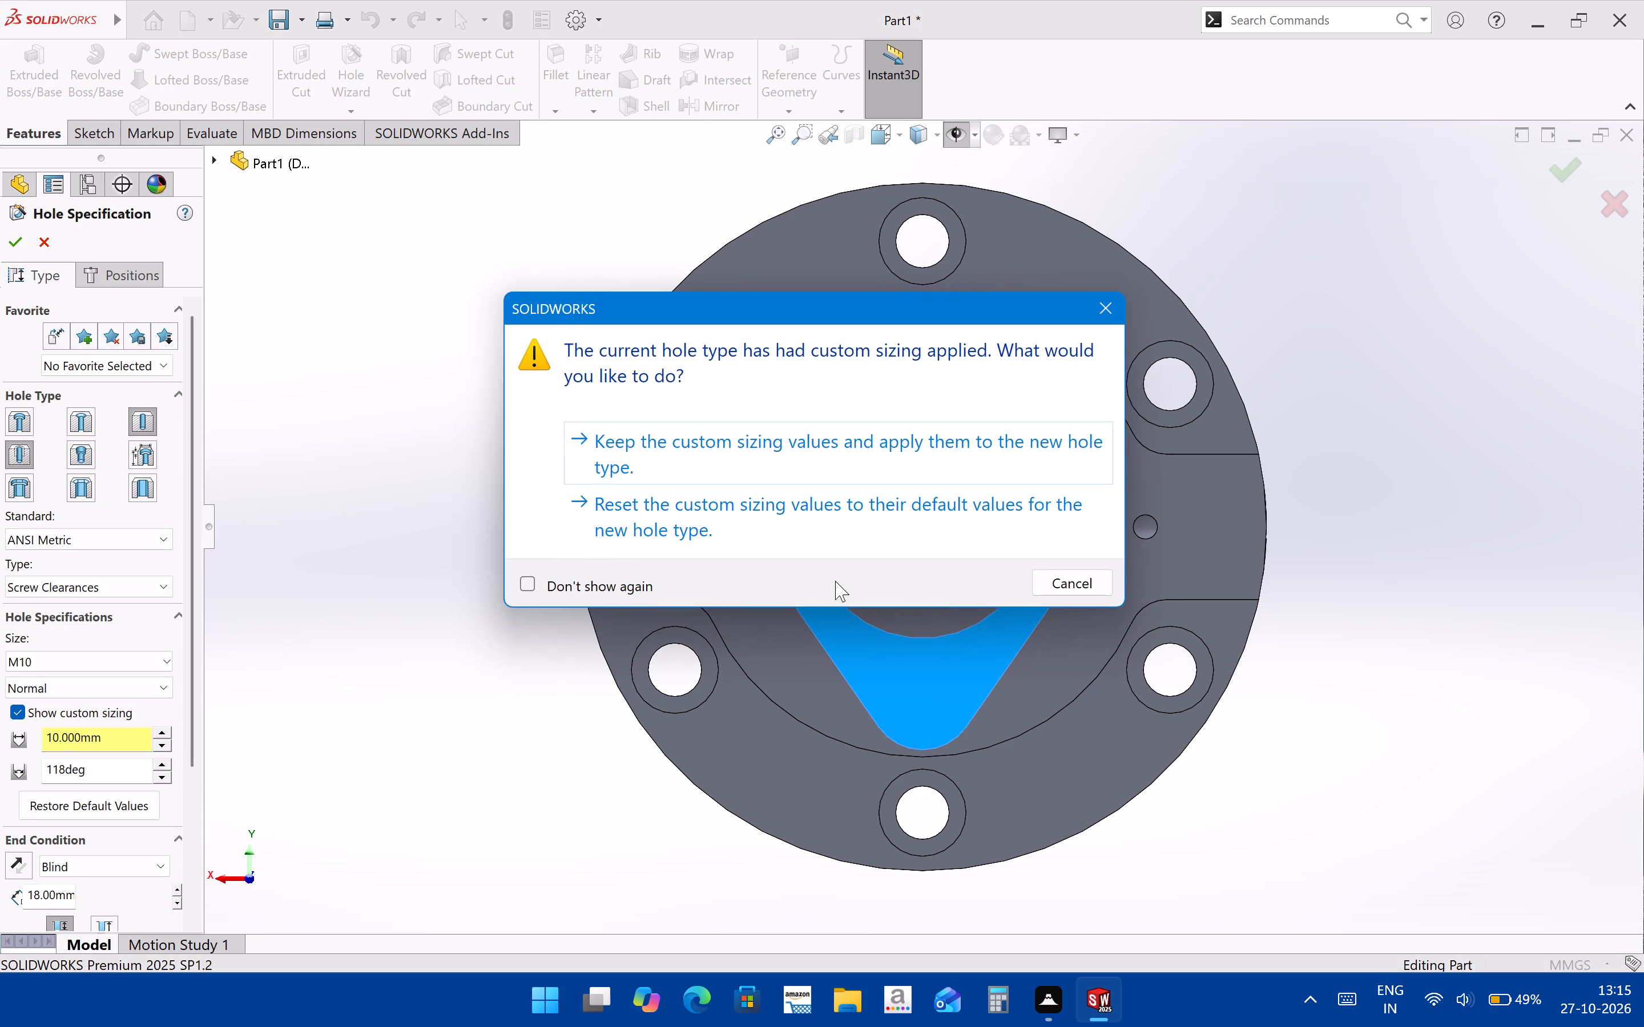
click(714, 463)
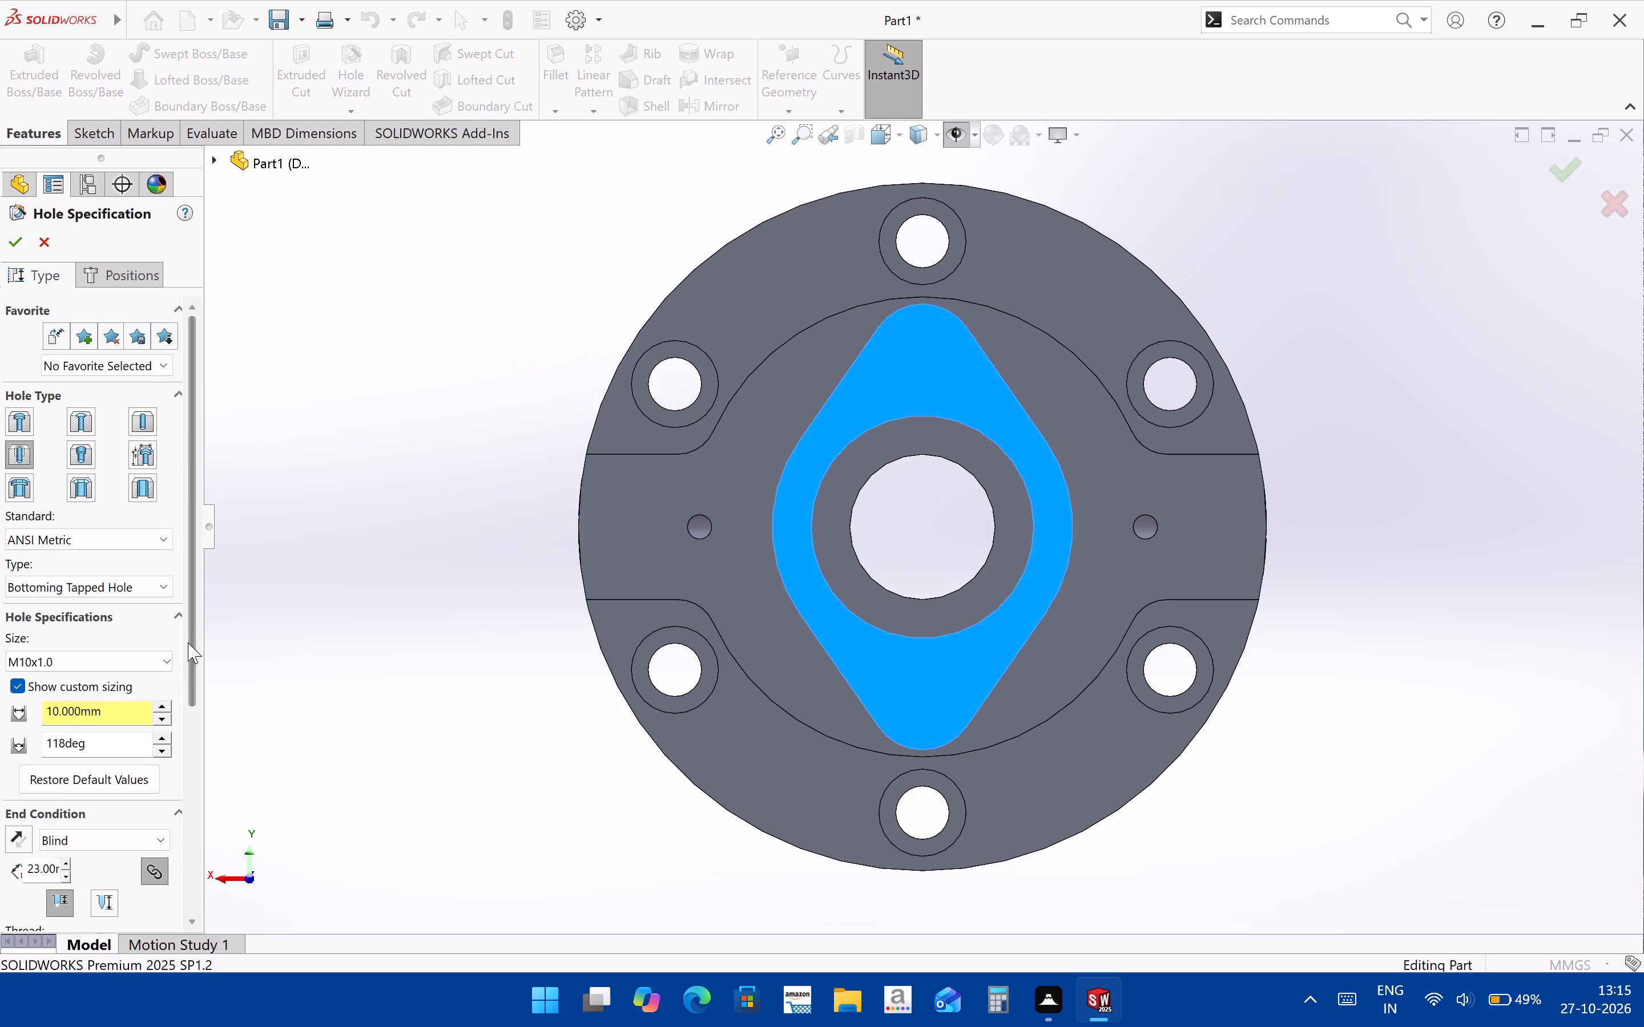
drag(192, 642, 193, 666)
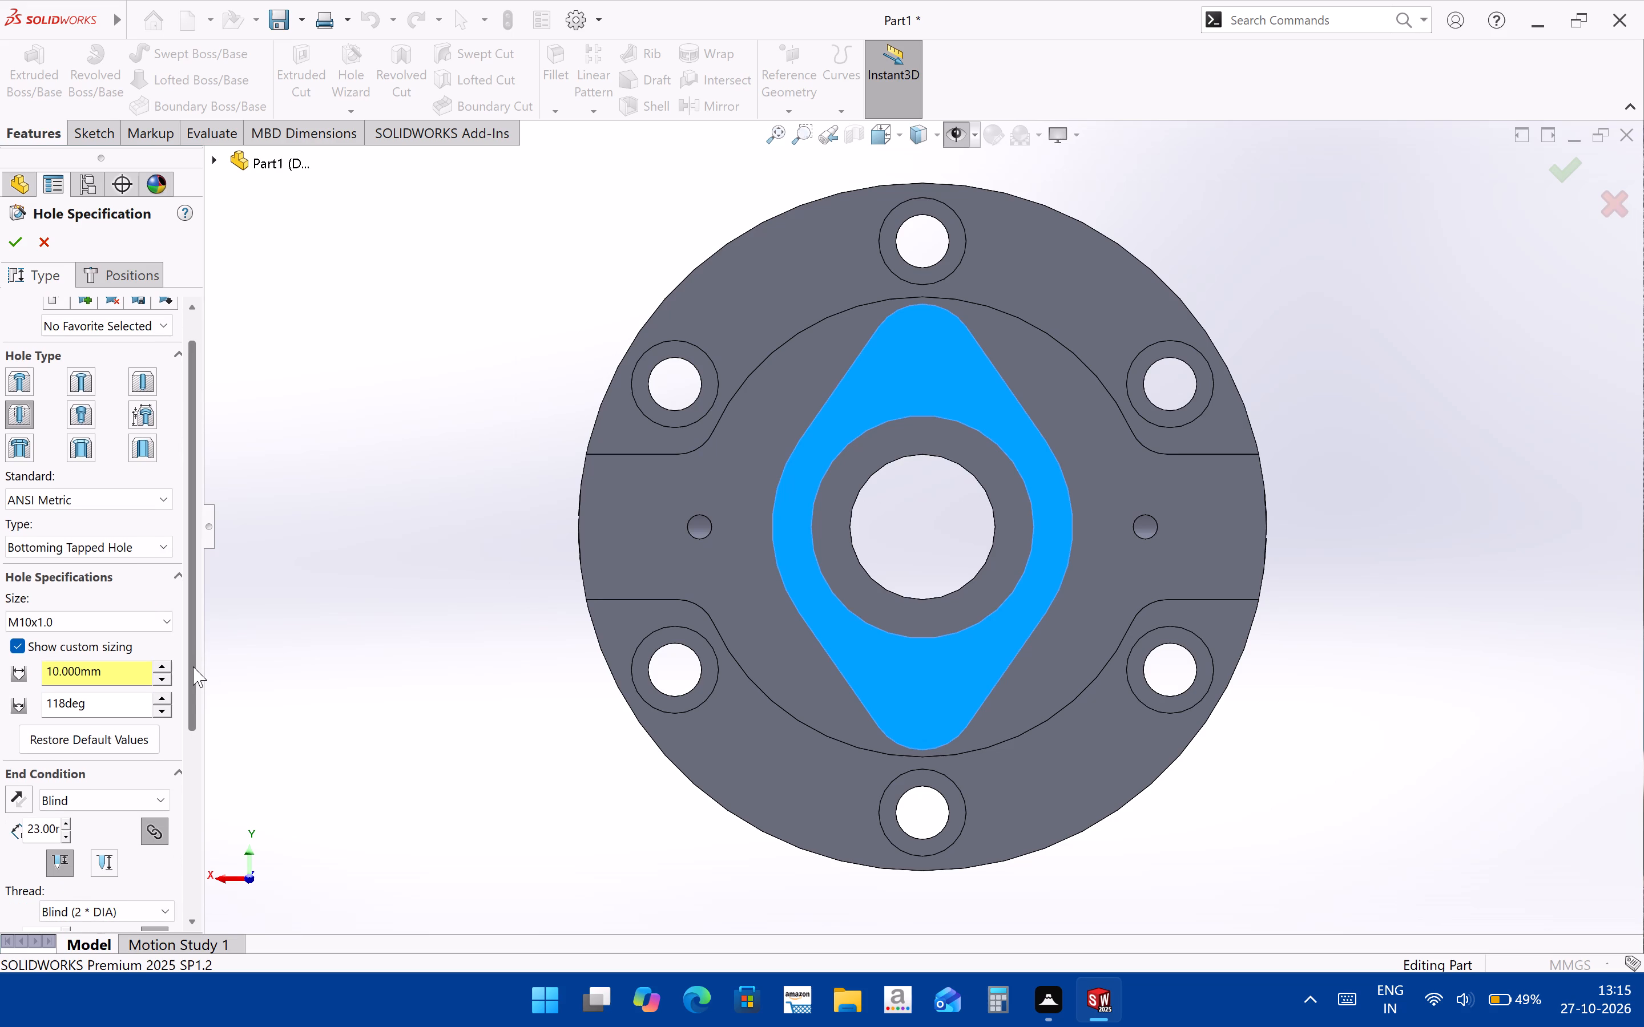
drag(193, 666, 198, 703)
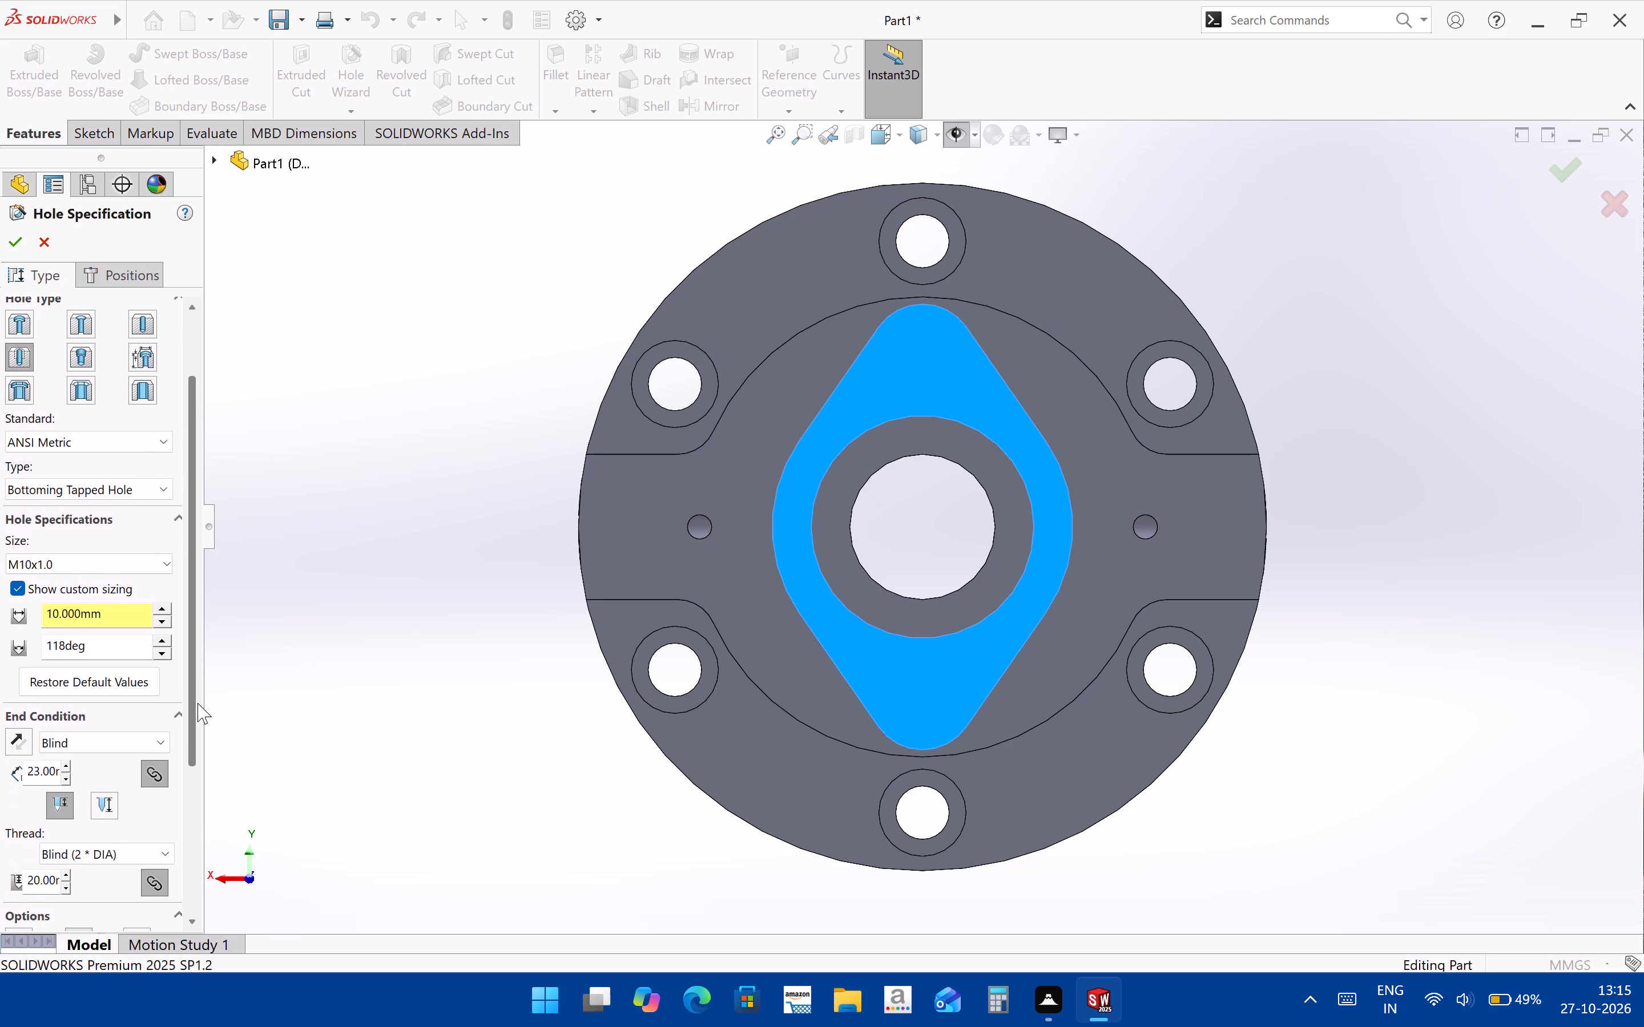
drag(198, 703, 200, 726)
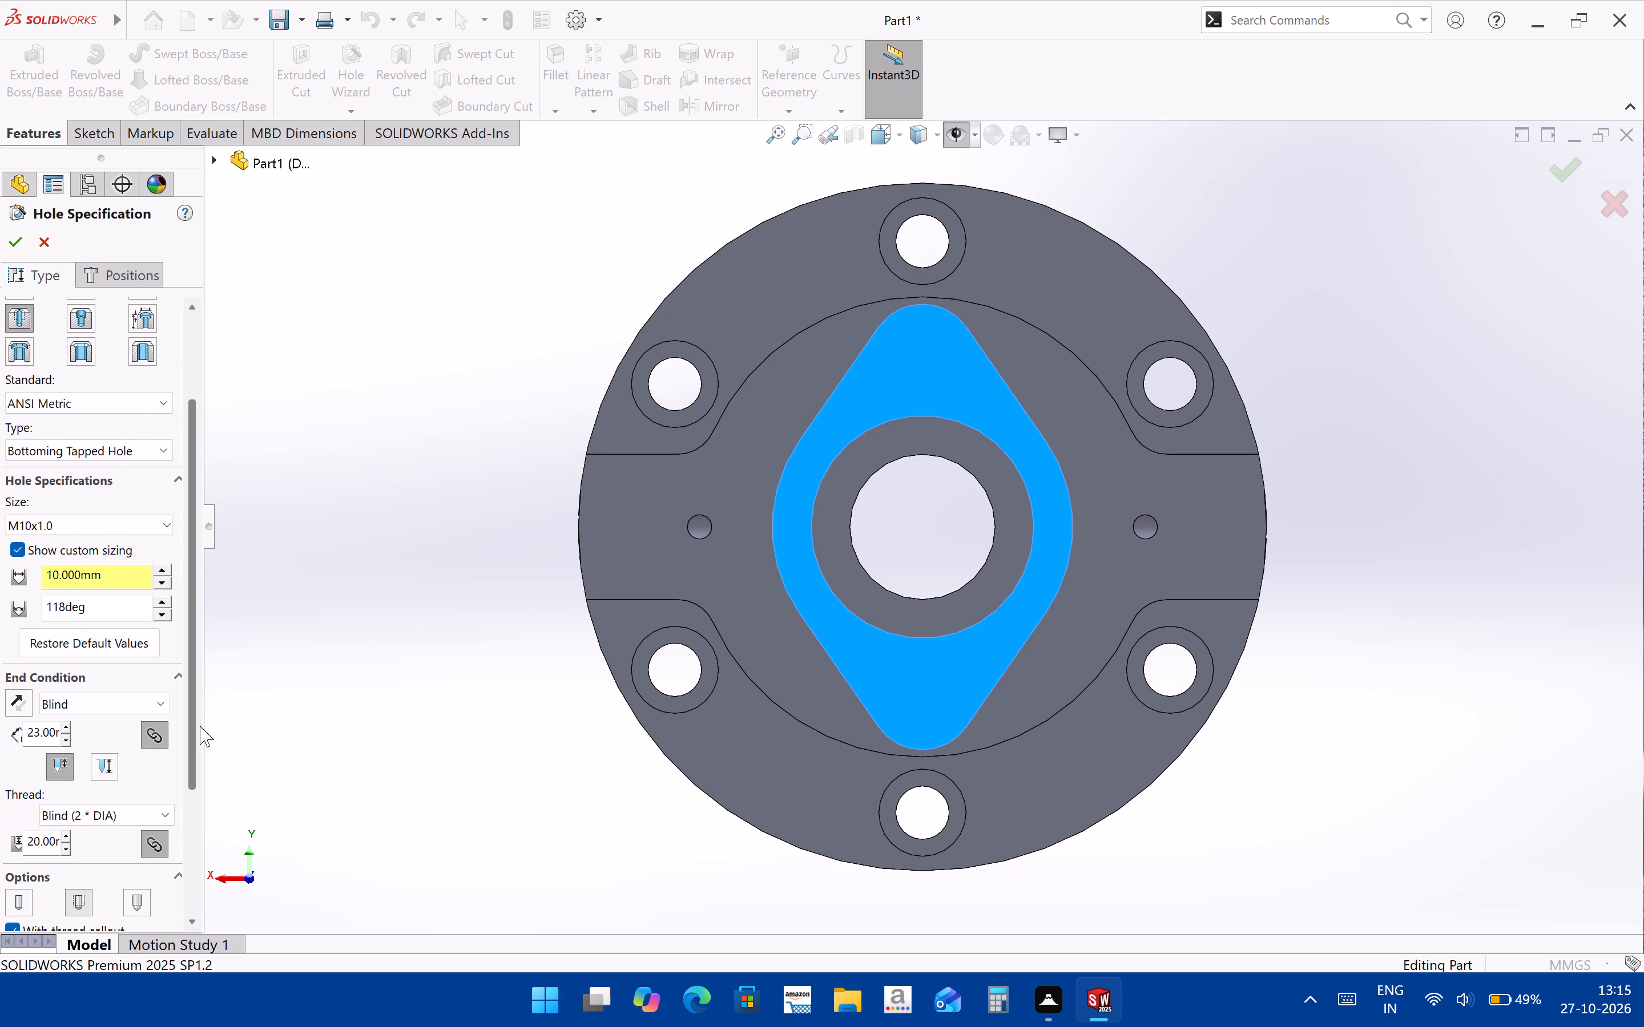
drag(200, 726, 202, 804)
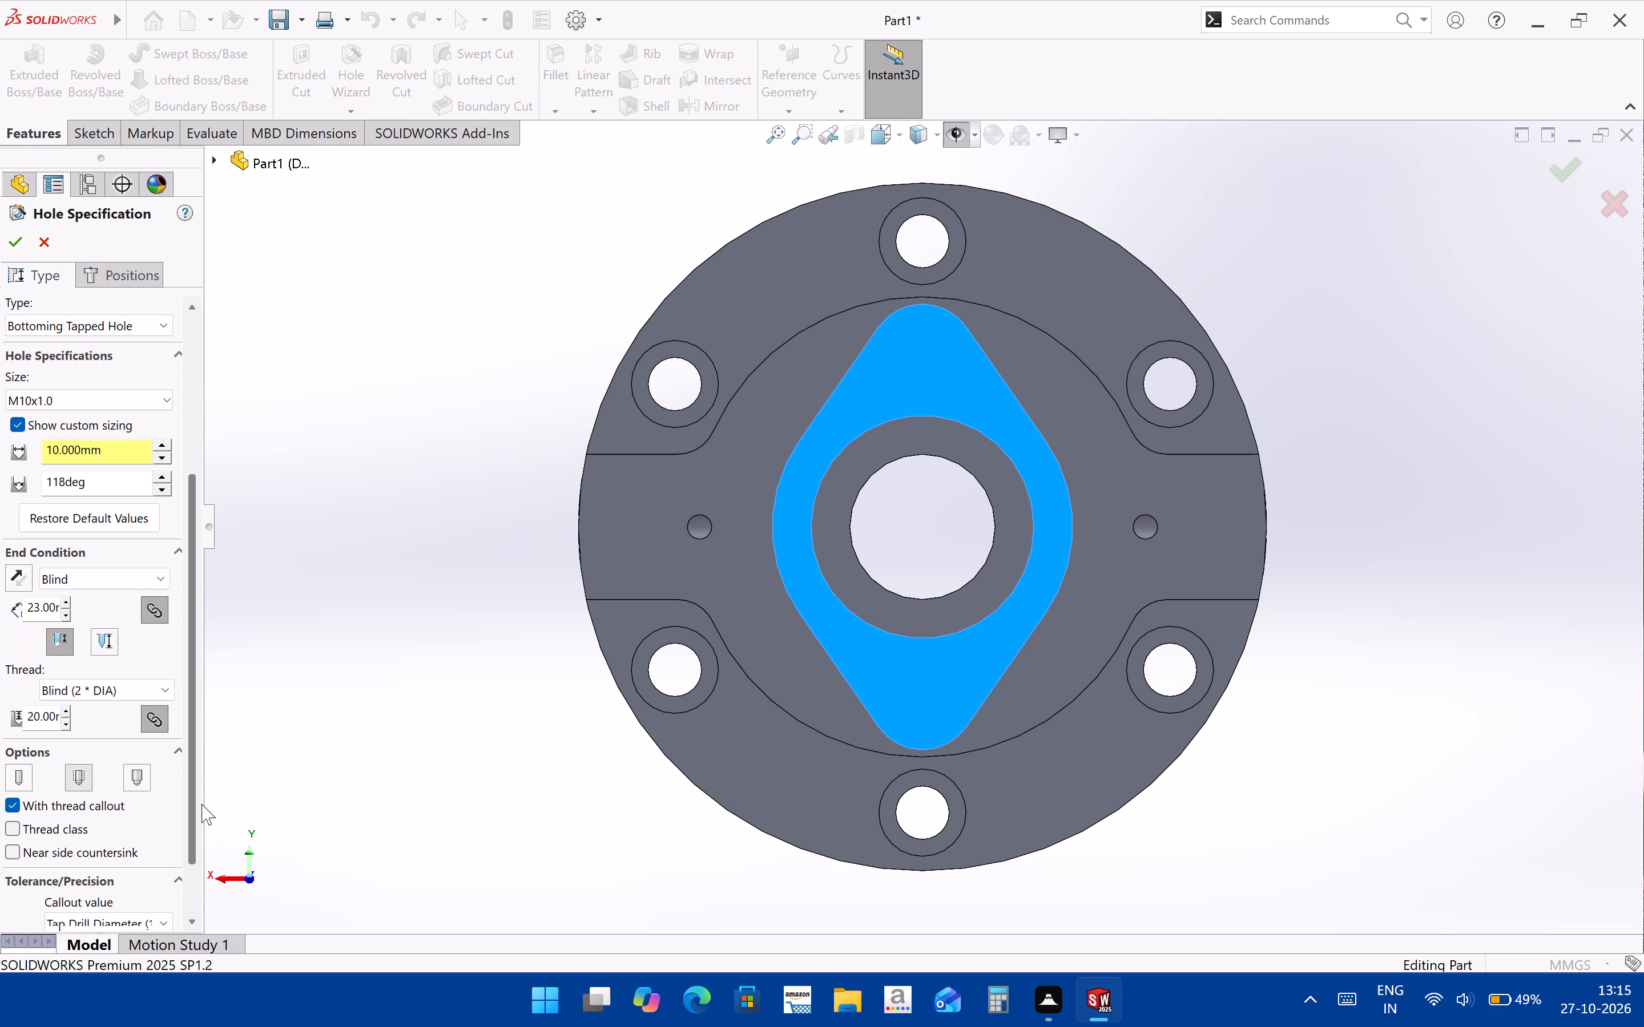
drag(202, 804, 202, 807)
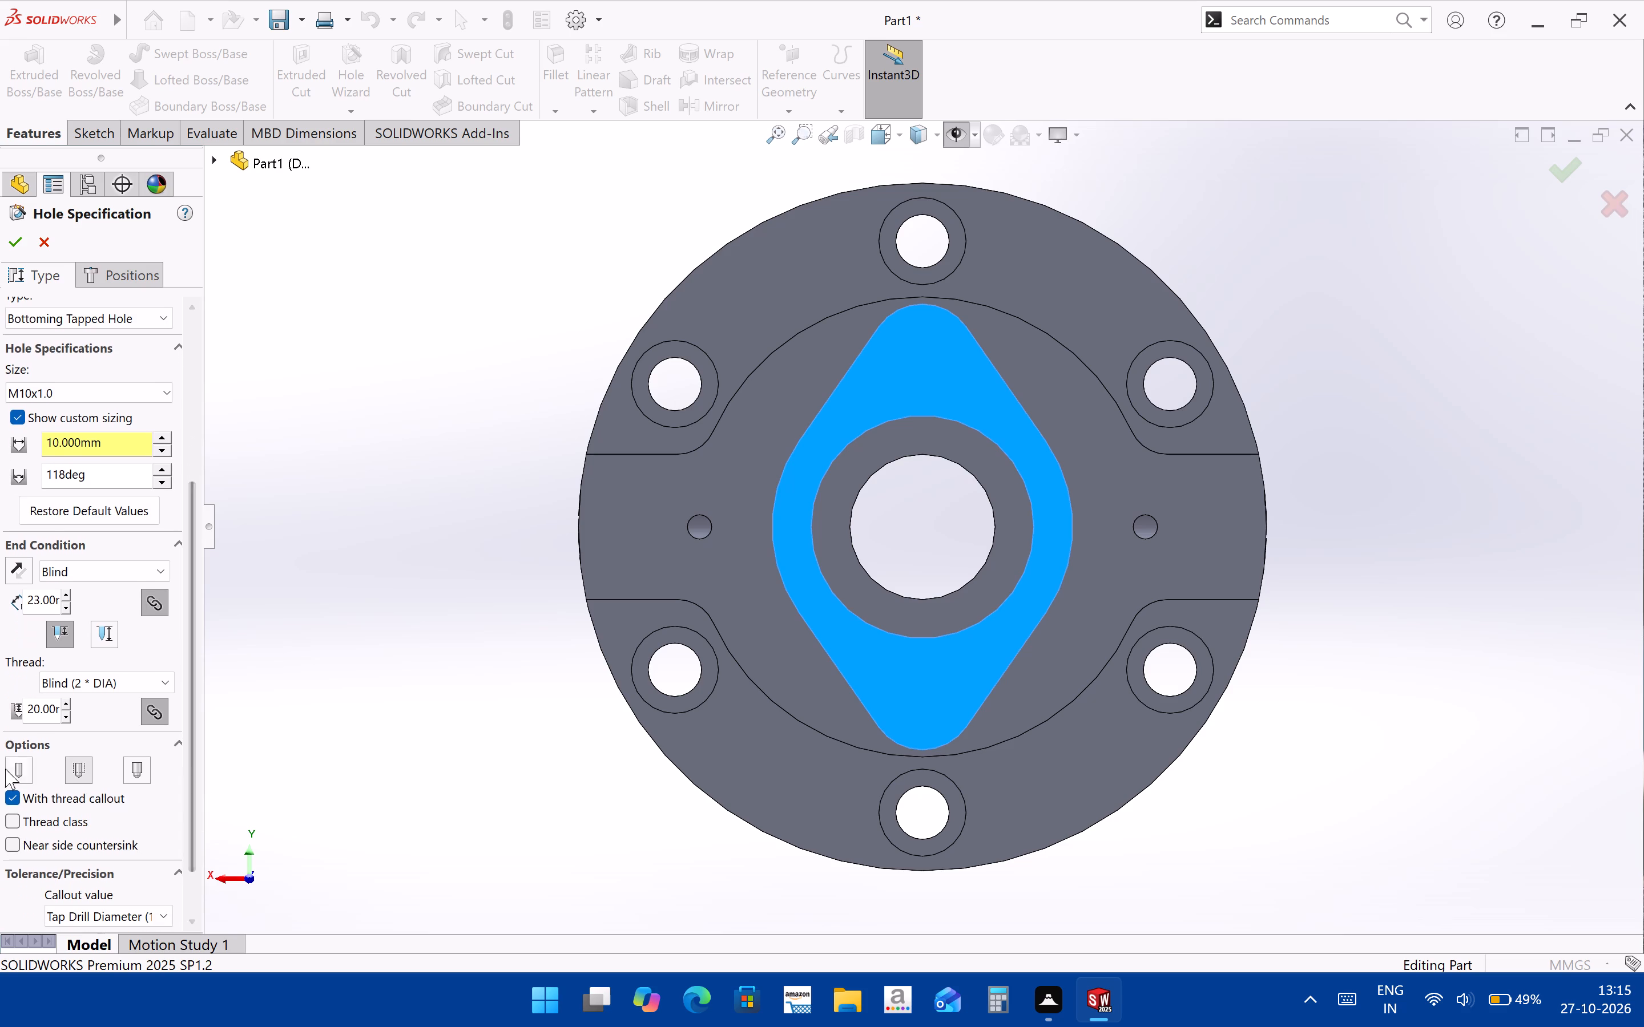
click(30, 775)
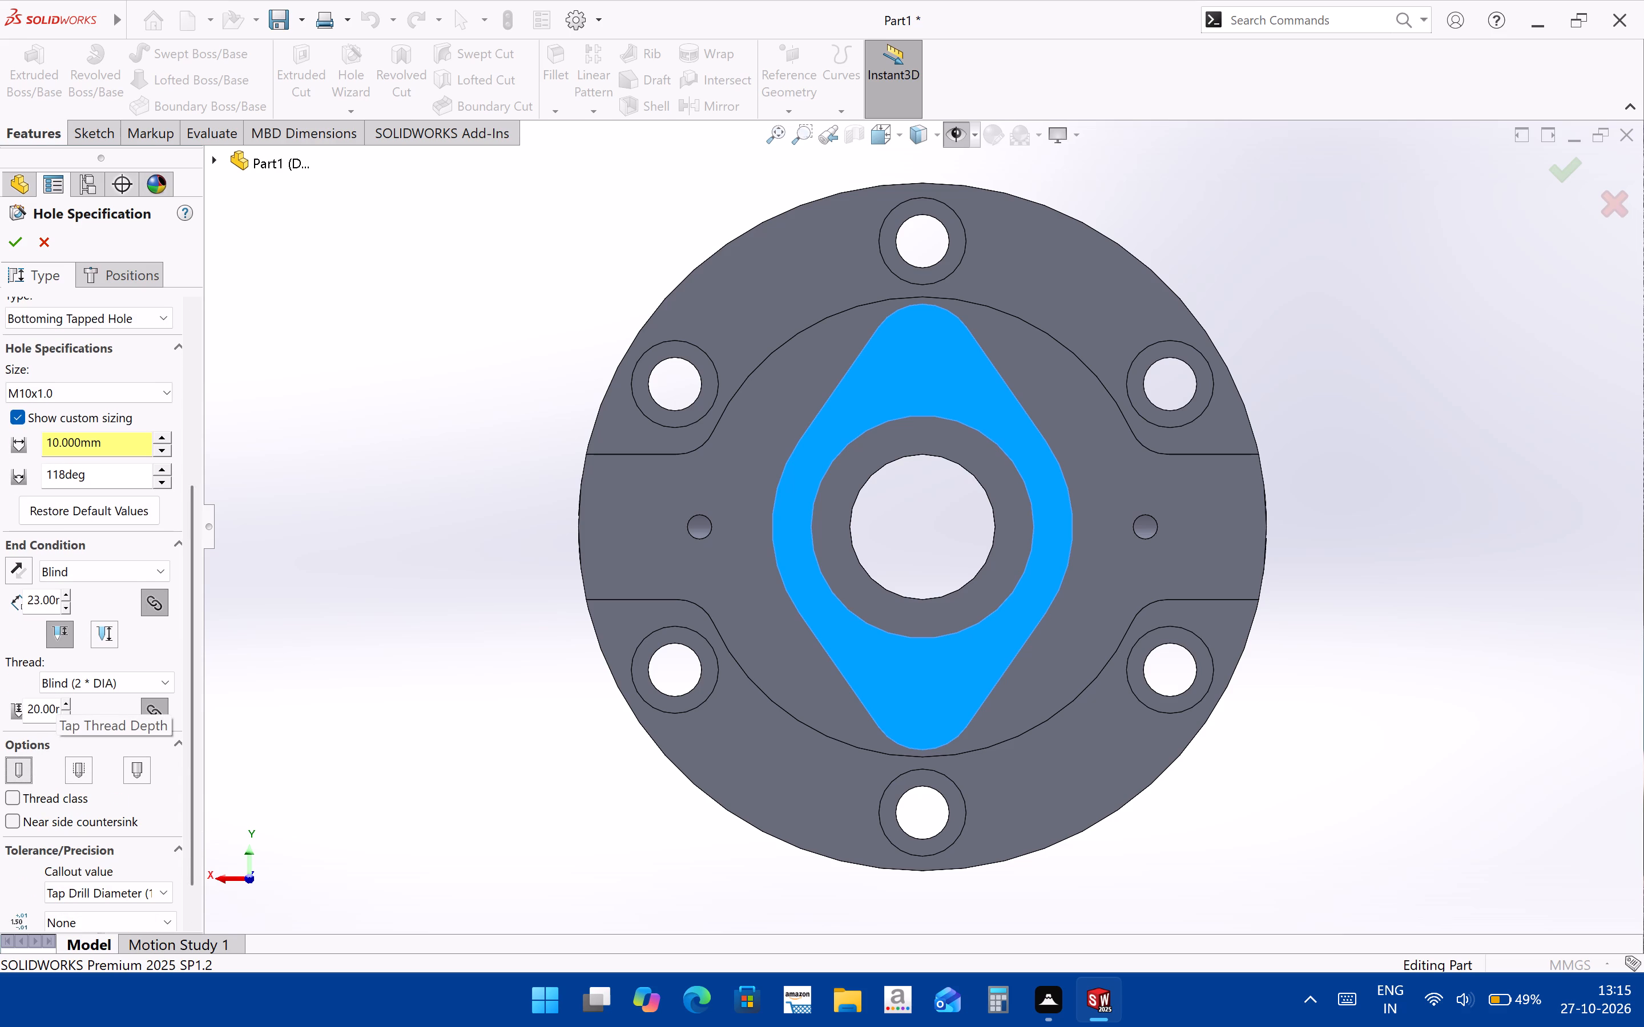
Set the tapped hole's thread depth to 3 mm and the value of its blind hole depth to 15.
click(84, 689)
click(84, 689)
drag(57, 710, 0, 703)
key(BackSpace)
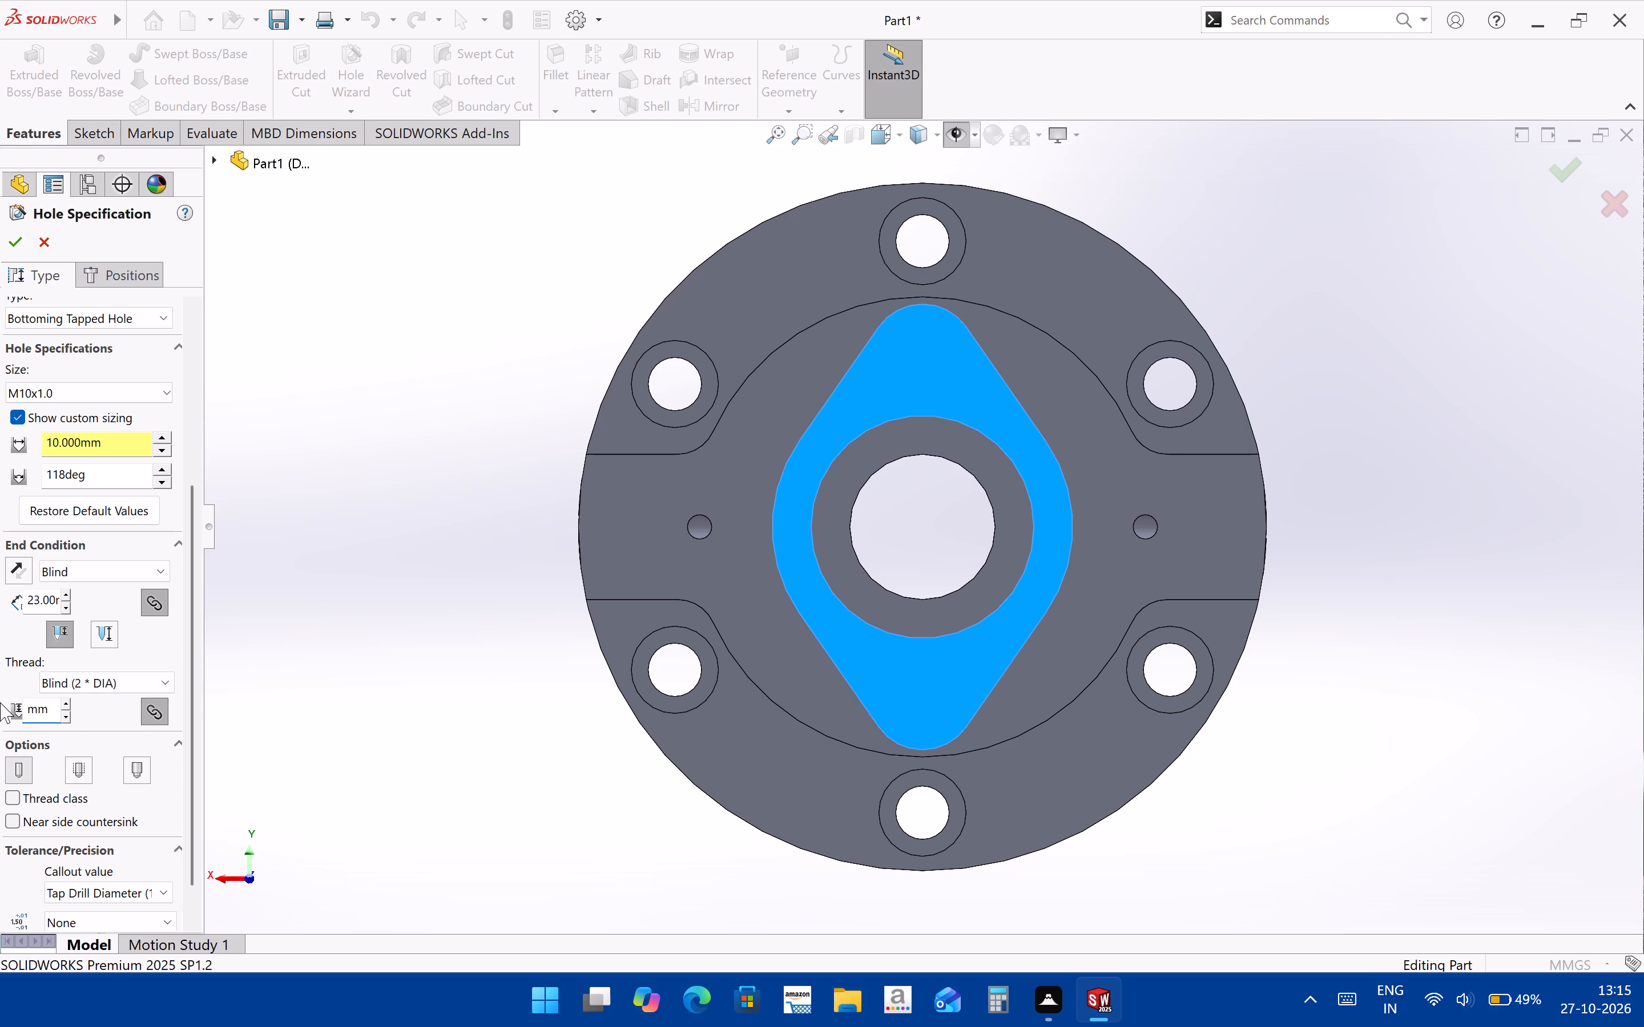
key(3)
key(Return)
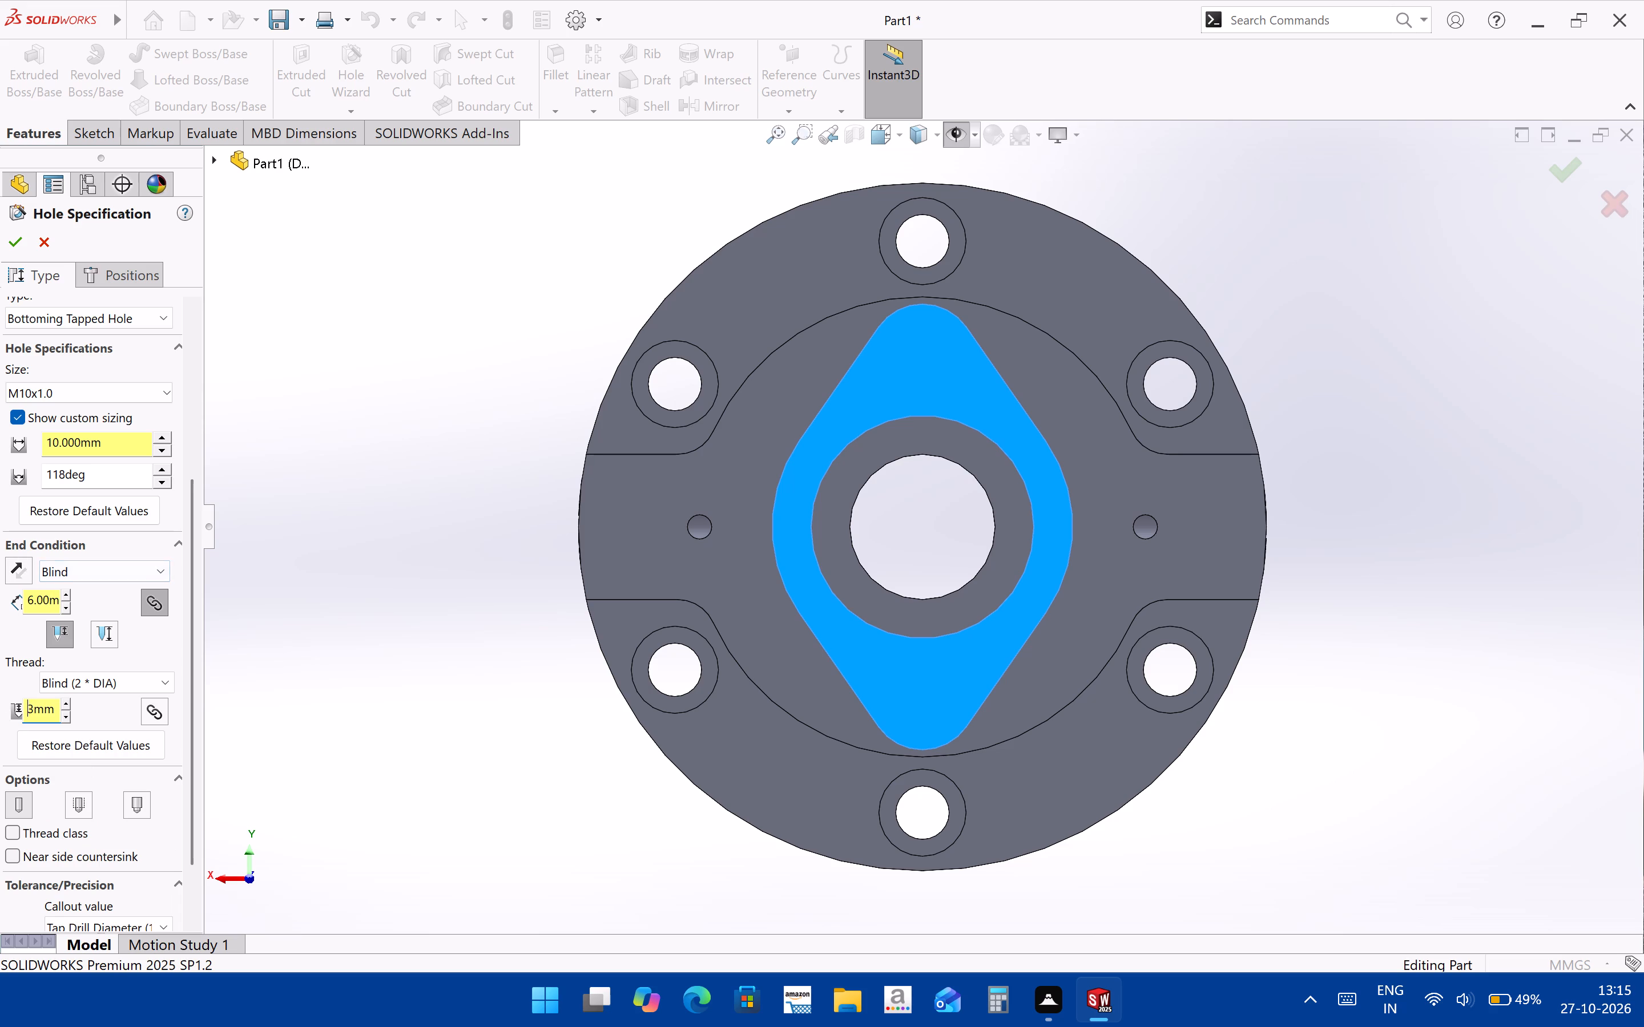
drag(57, 604, 0, 604)
text(15)
key(Return)
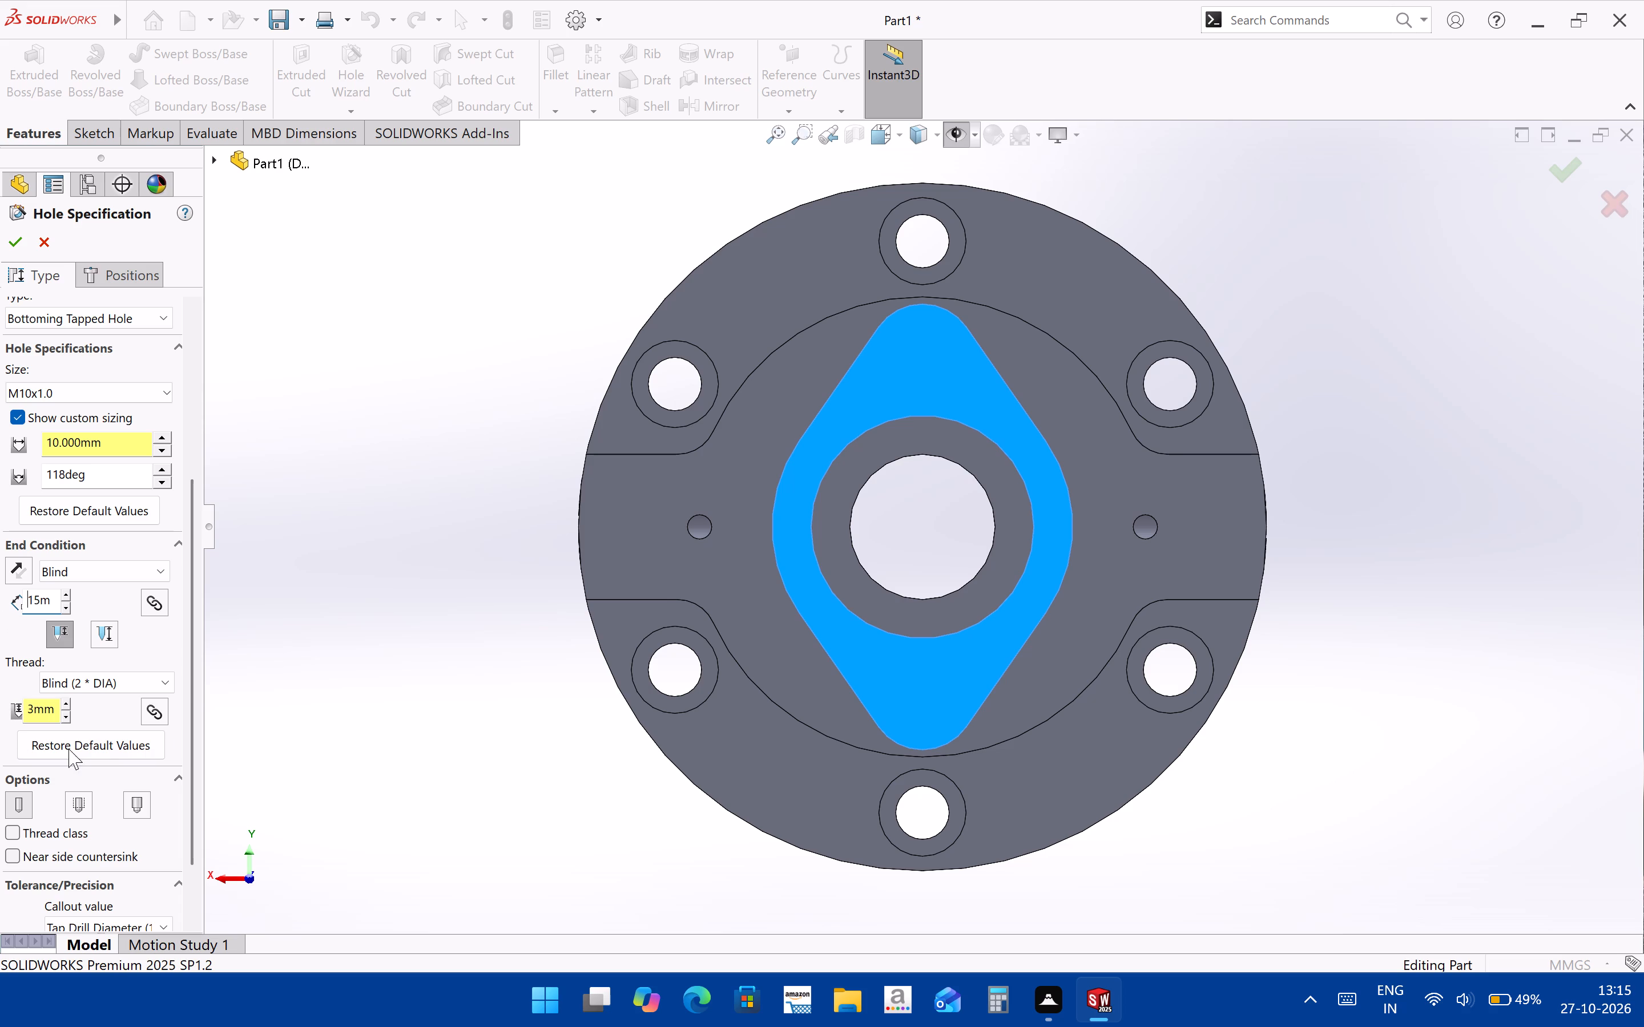
click(49, 717)
click(112, 718)
drag(188, 827, 188, 918)
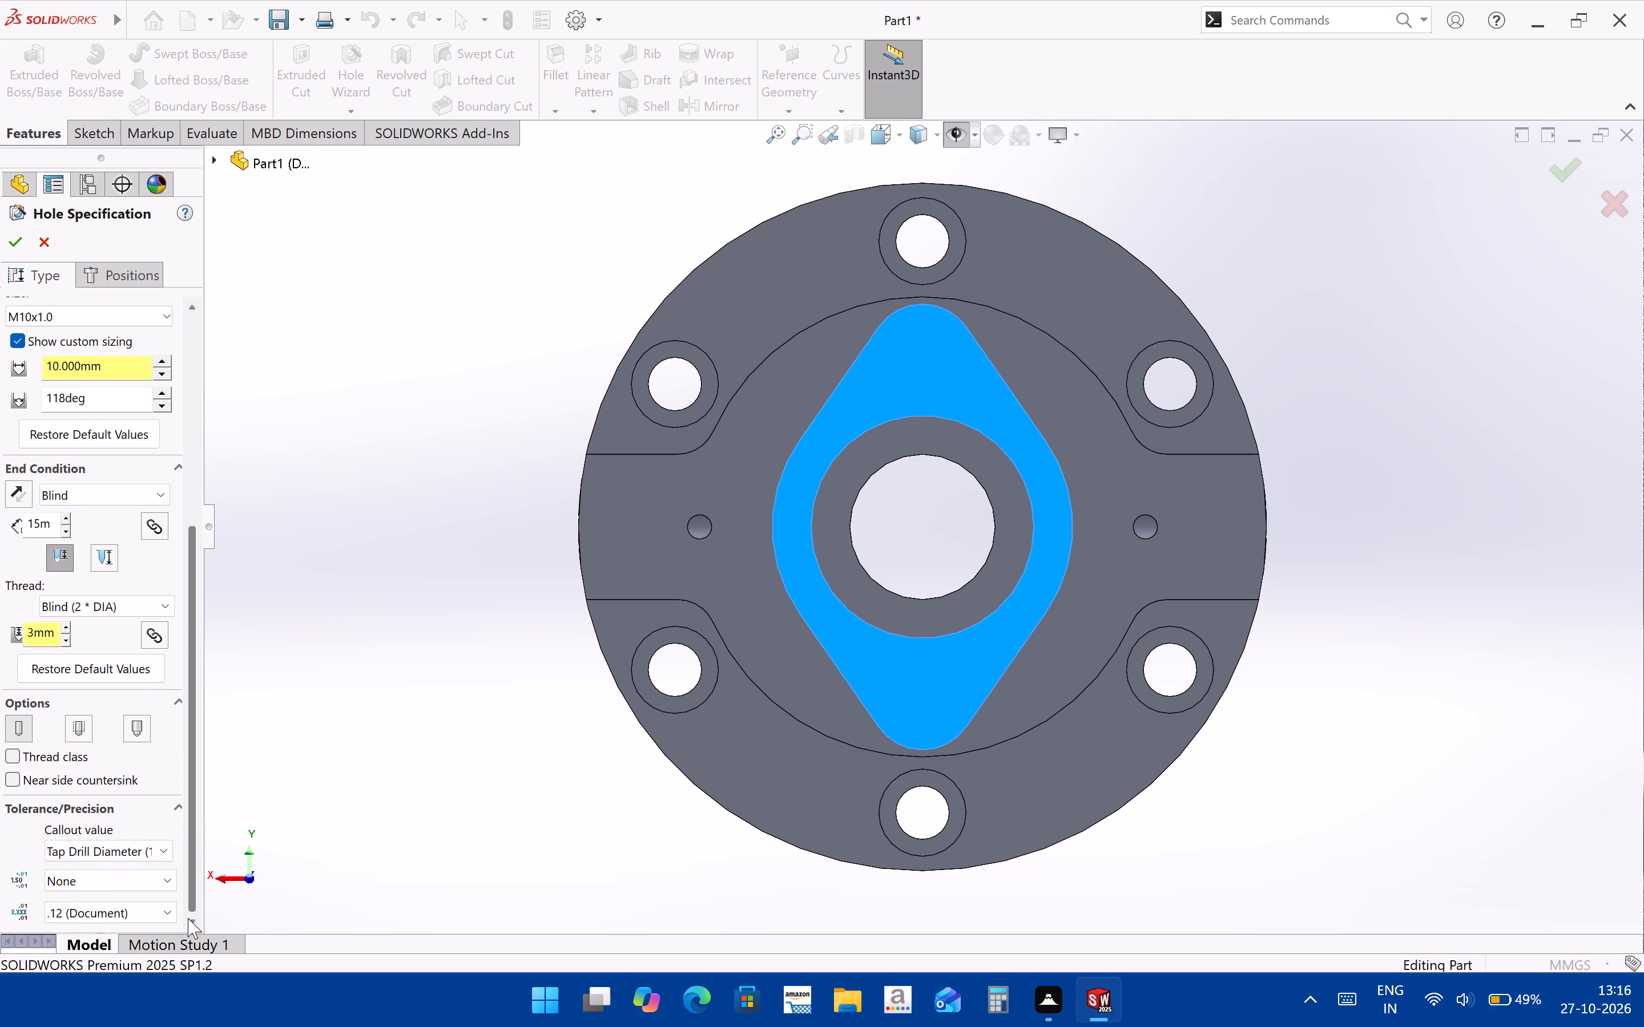
drag(188, 918, 190, 943)
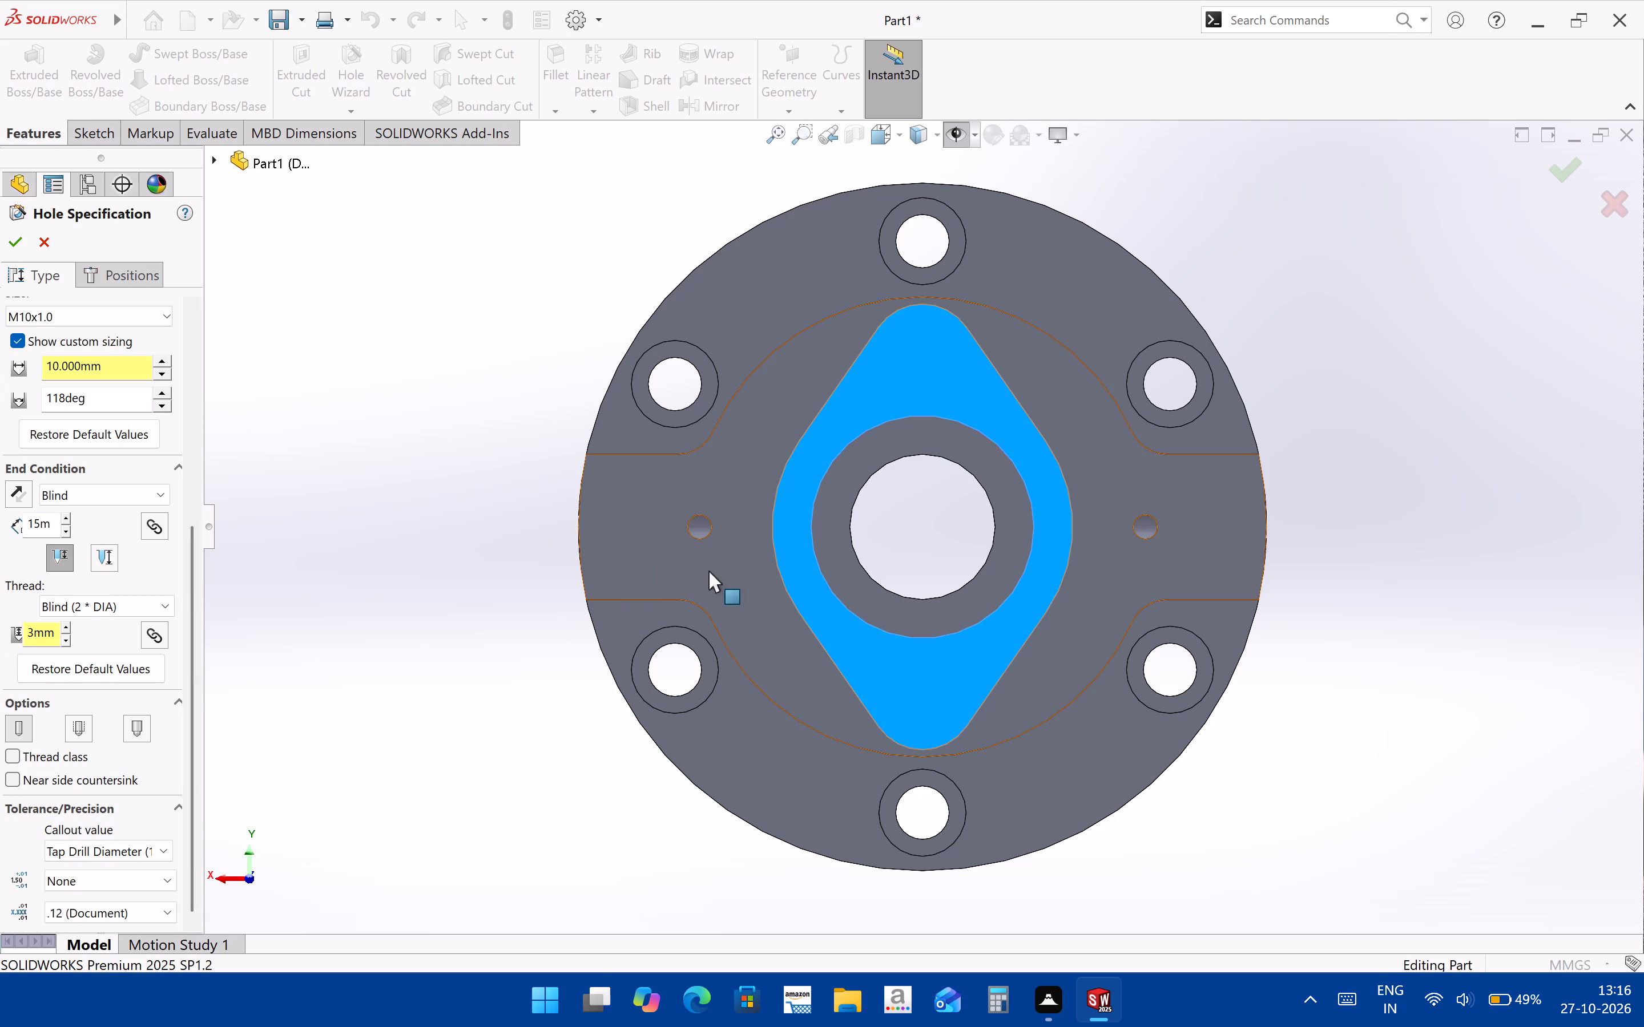
Place two tapped holes on the diamond boss's vertical centreline, one above and one below the central bore, and finish the feature.
click(134, 276)
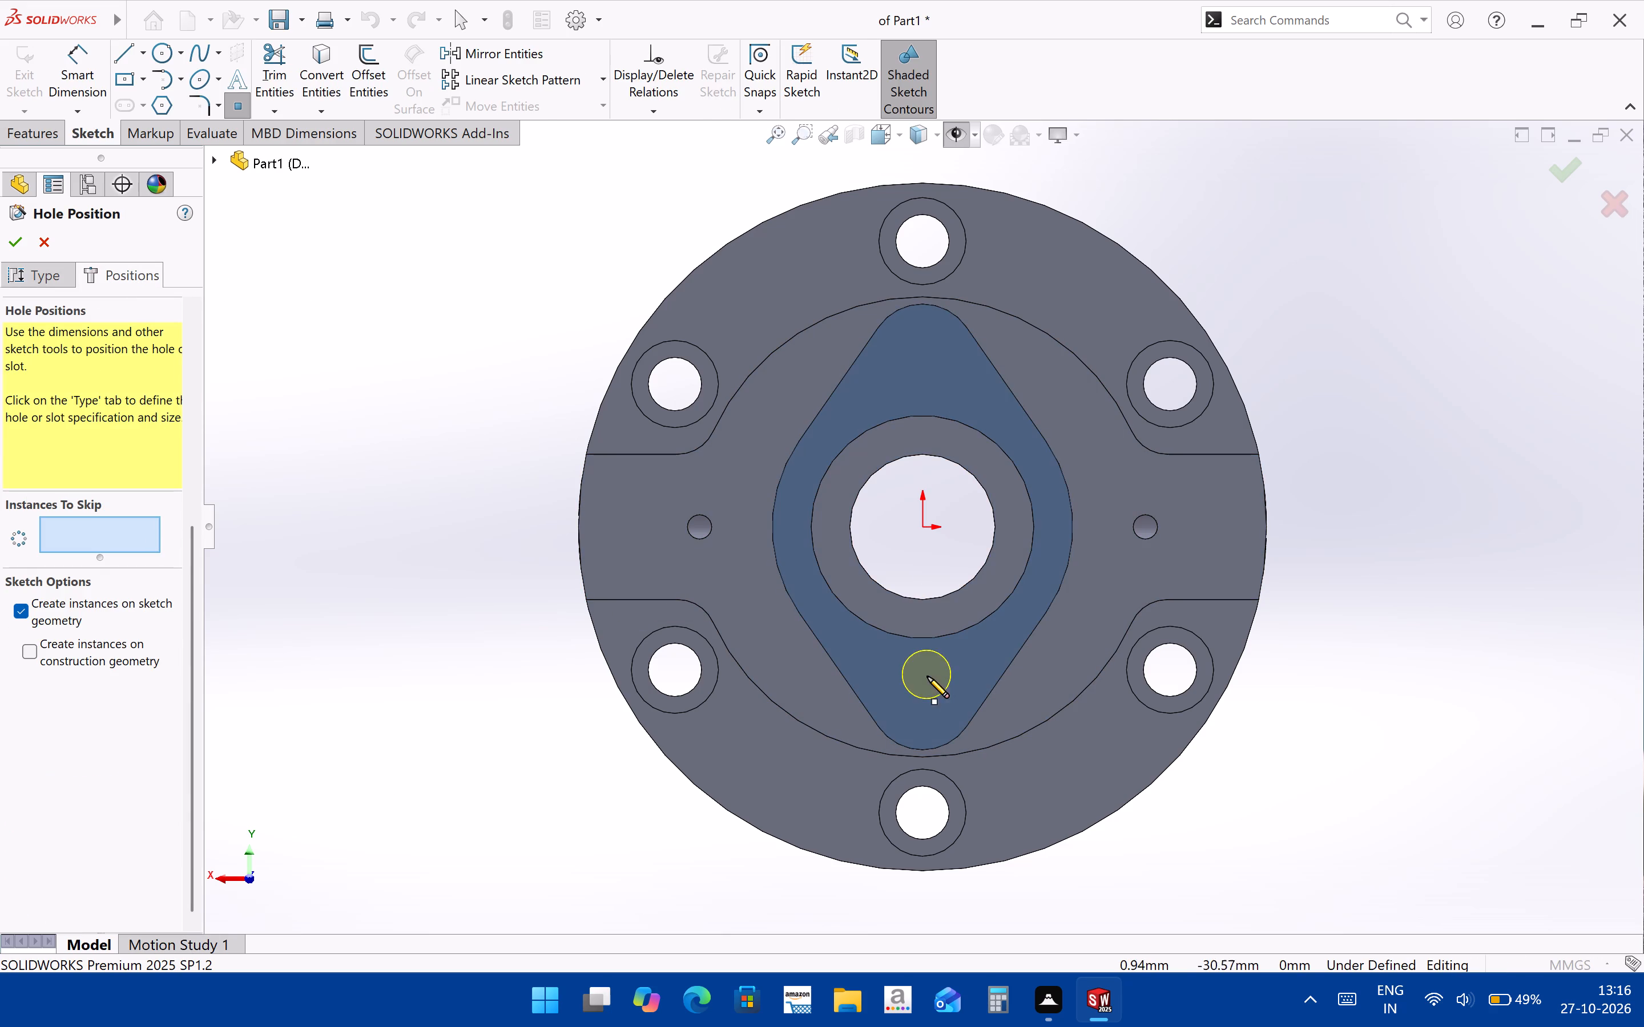
click(921, 694)
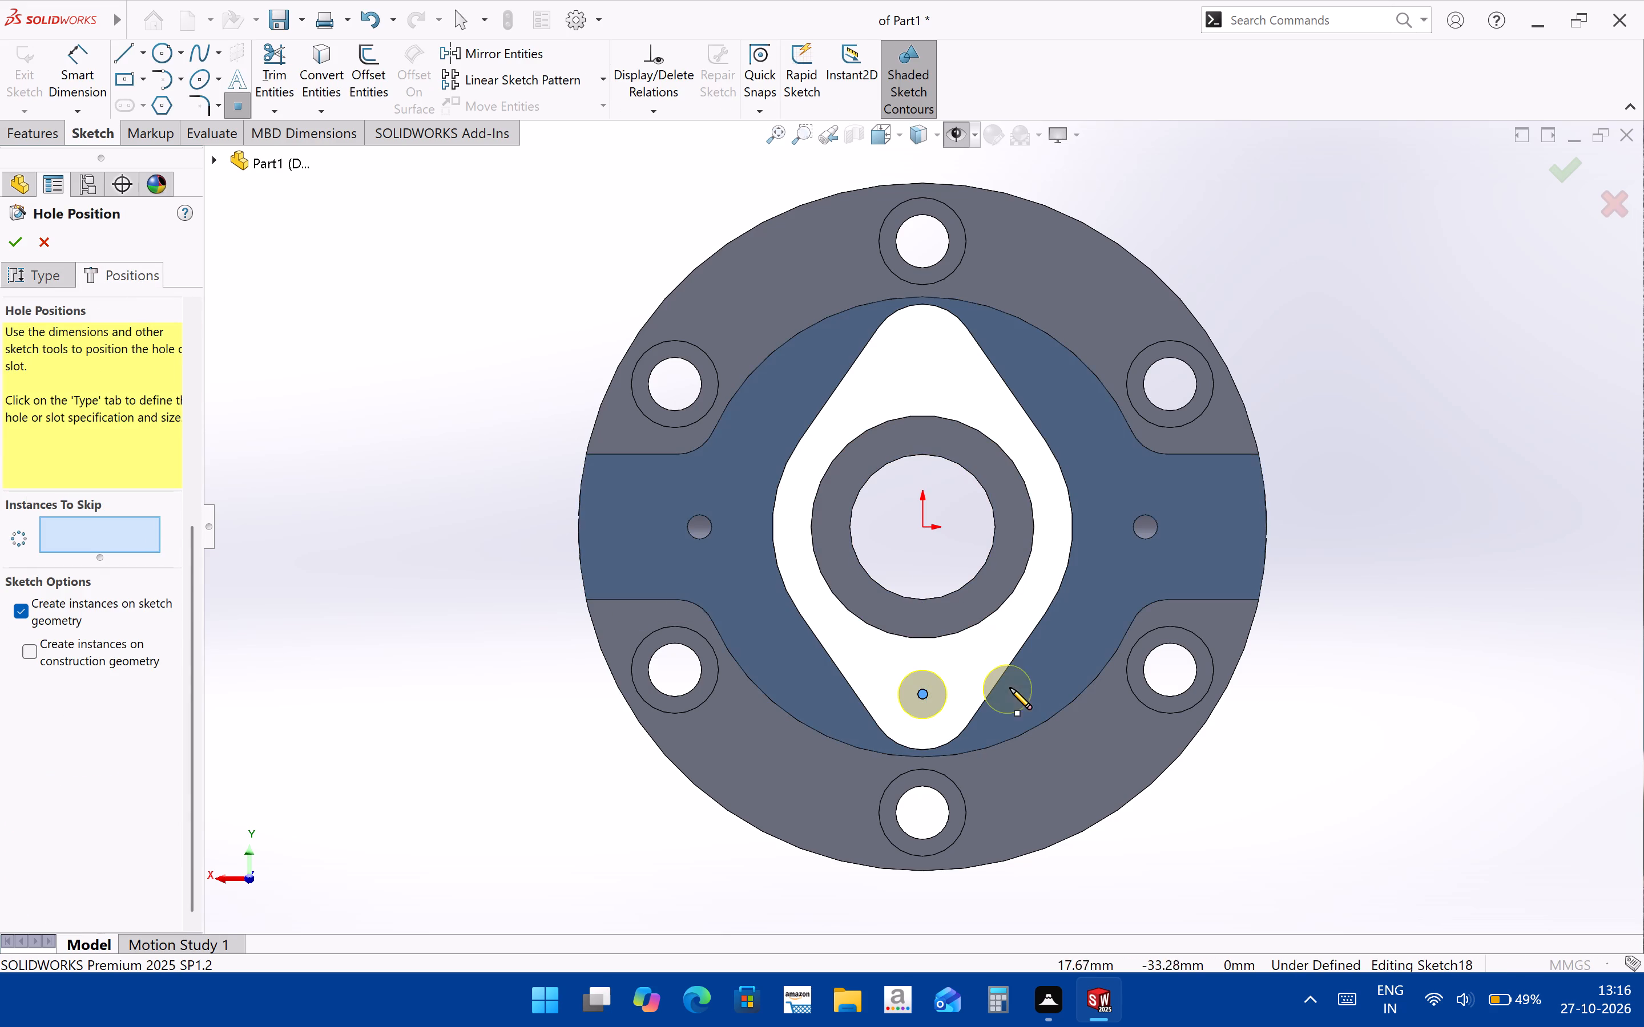
click(922, 376)
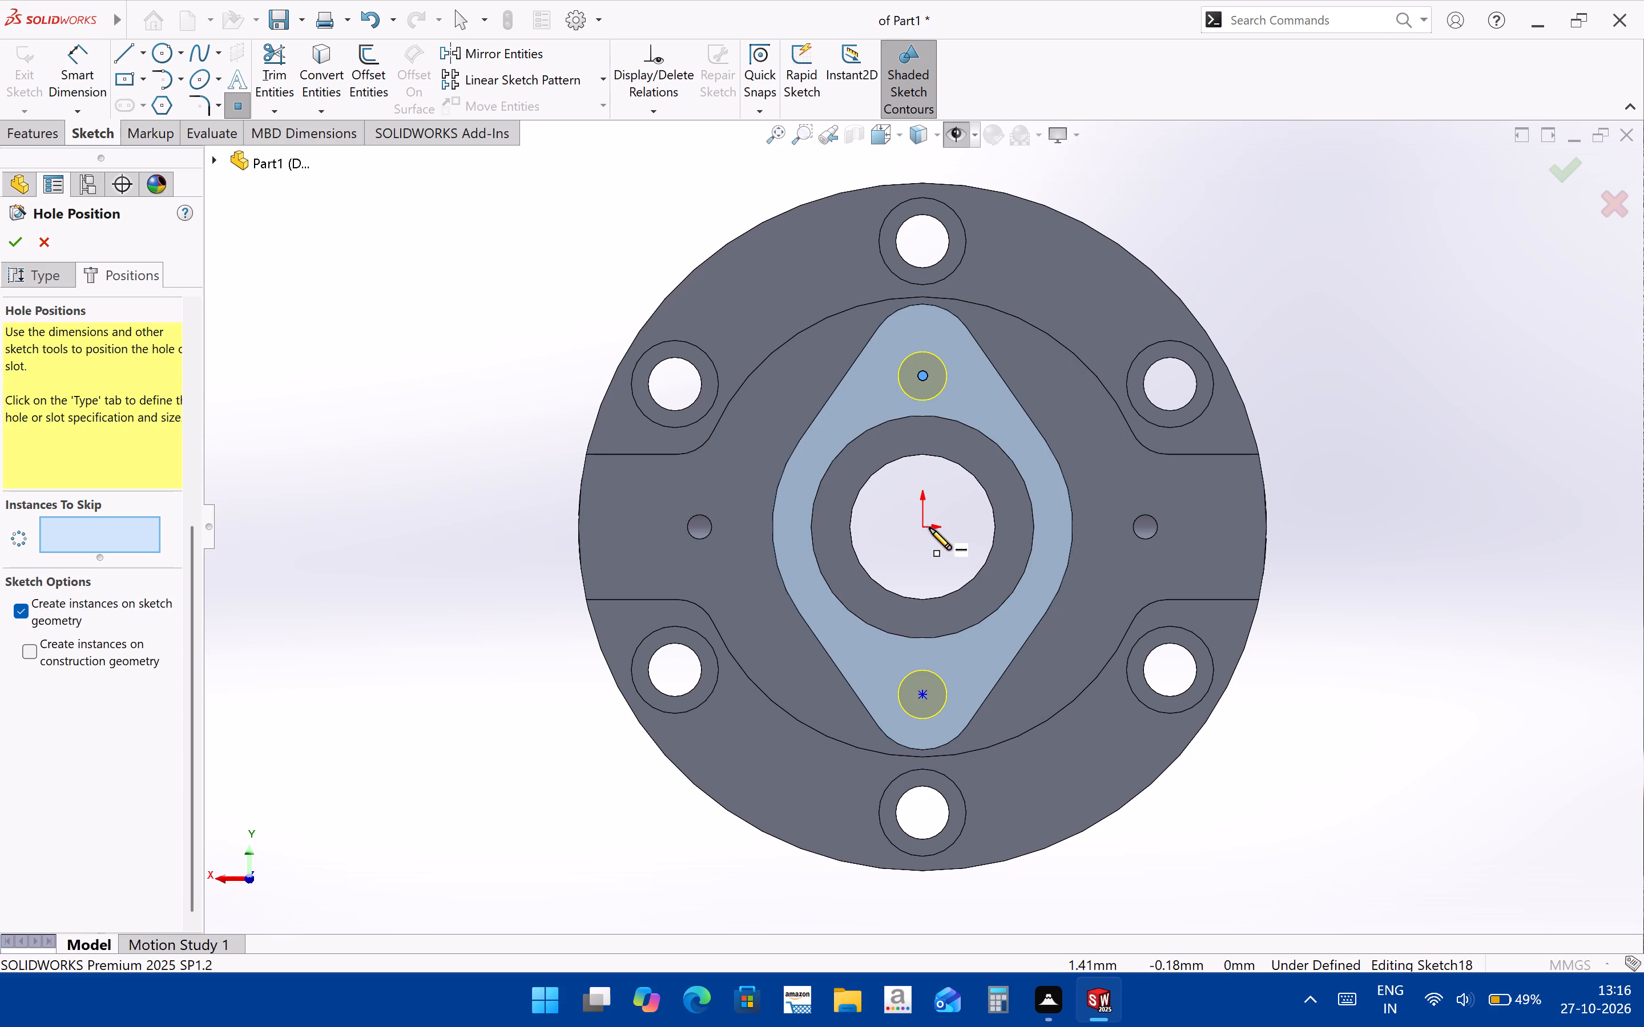
key(Escape)
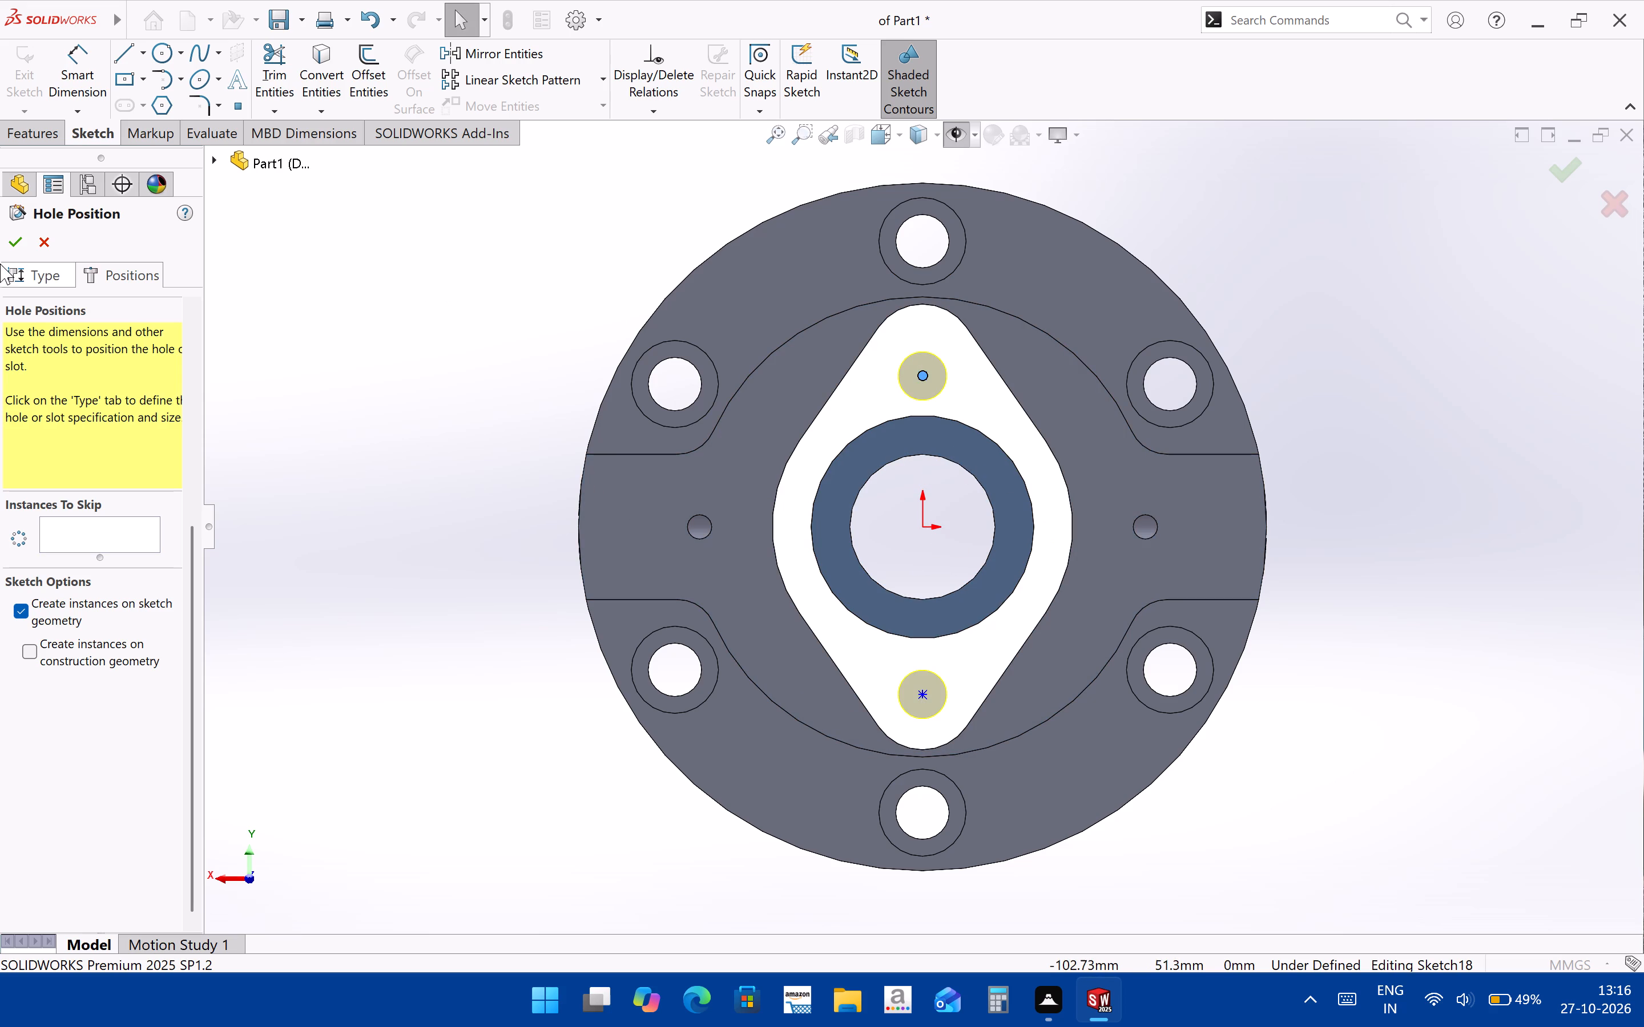
click(13, 239)
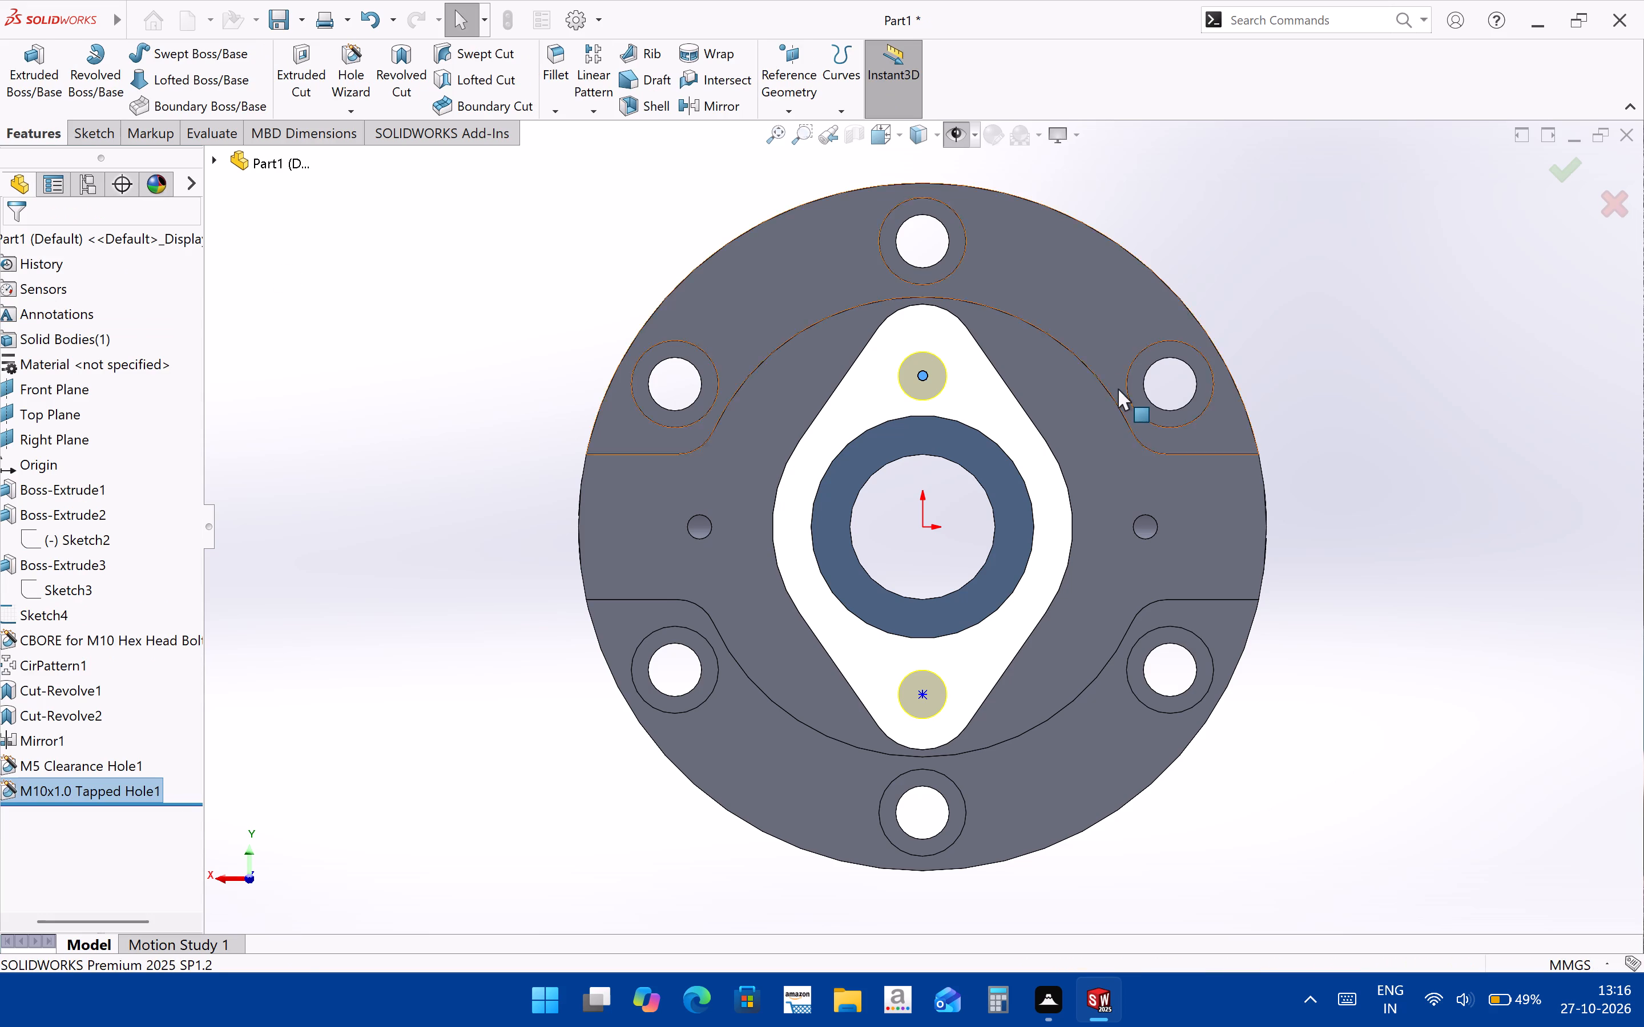
middle_drag(956, 537, 896, 473)
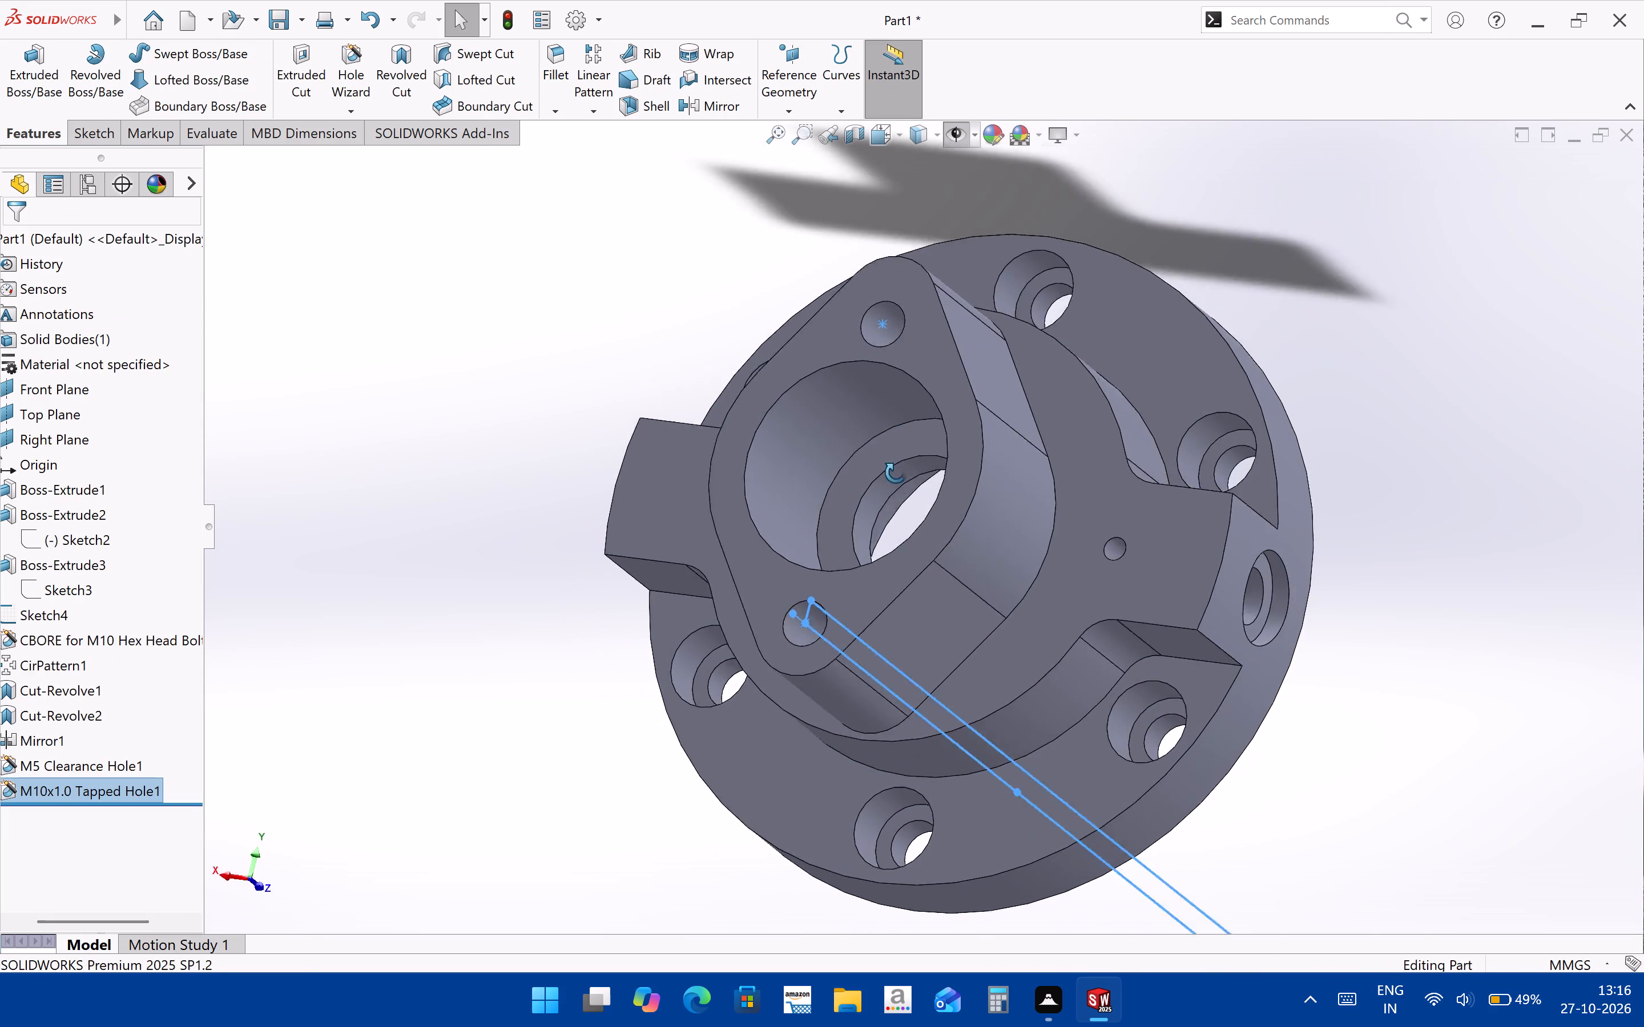
middle_drag(896, 473, 950, 439)
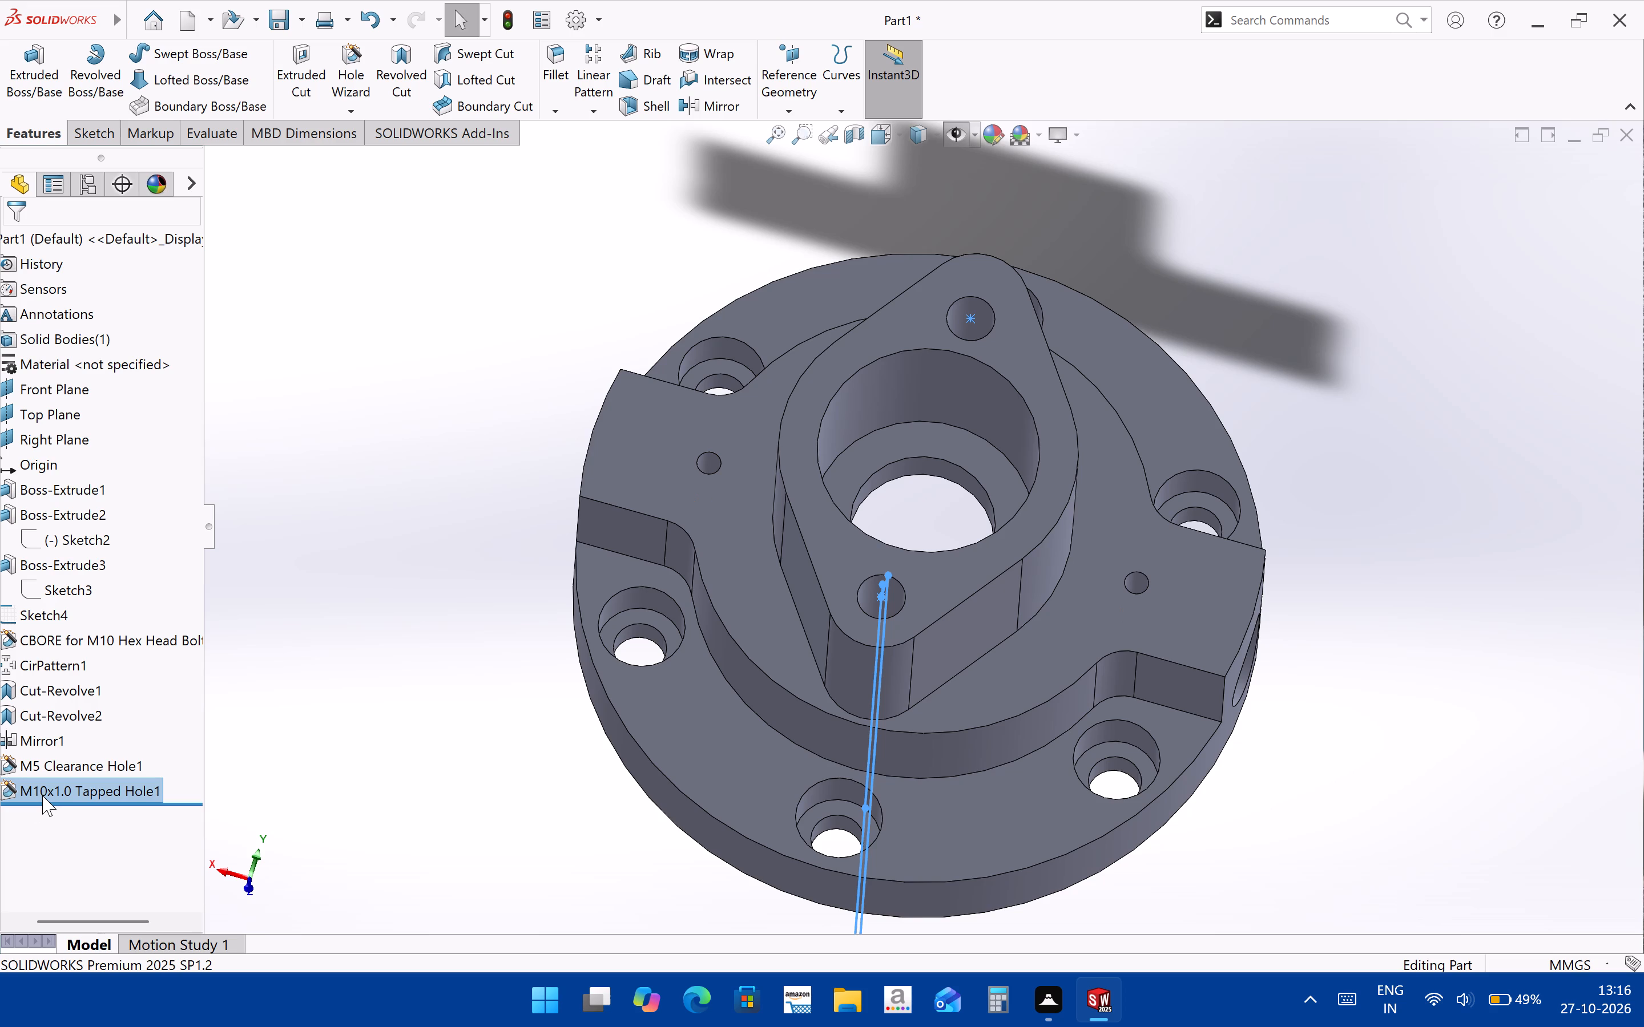
Edit the M10 tapped hole feature on the diamond boss and set its blind hole depth to 15 mm.
click(910, 684)
click(1279, 682)
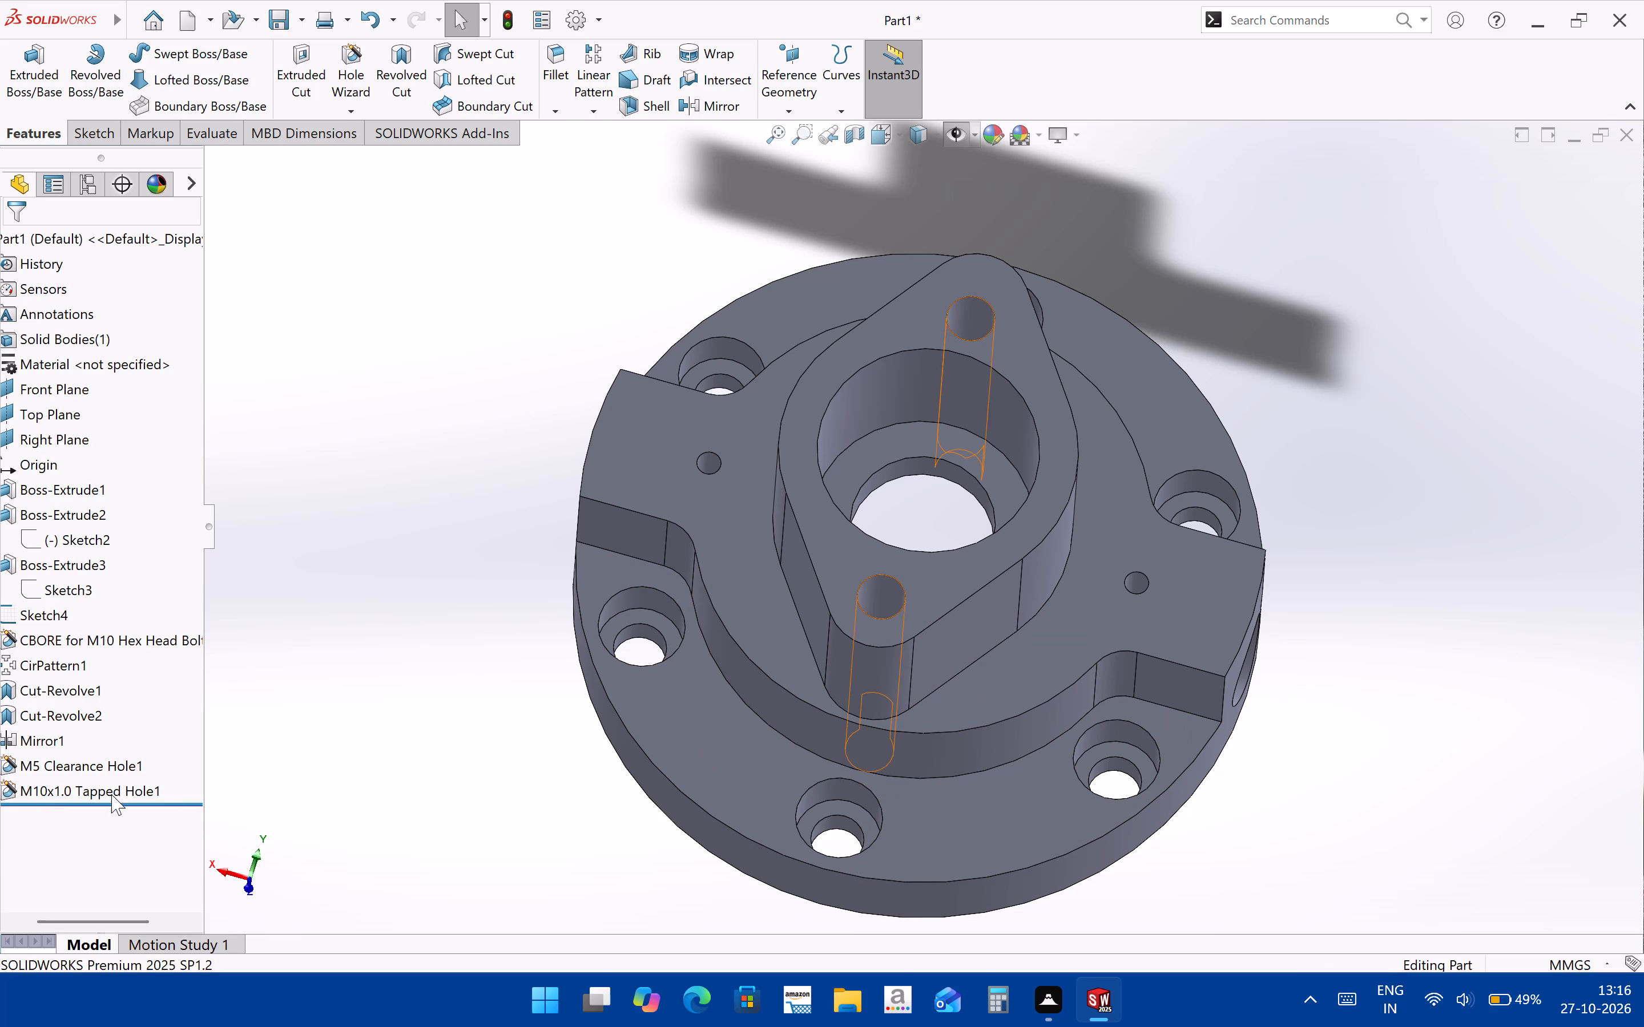
click(111, 794)
click(127, 749)
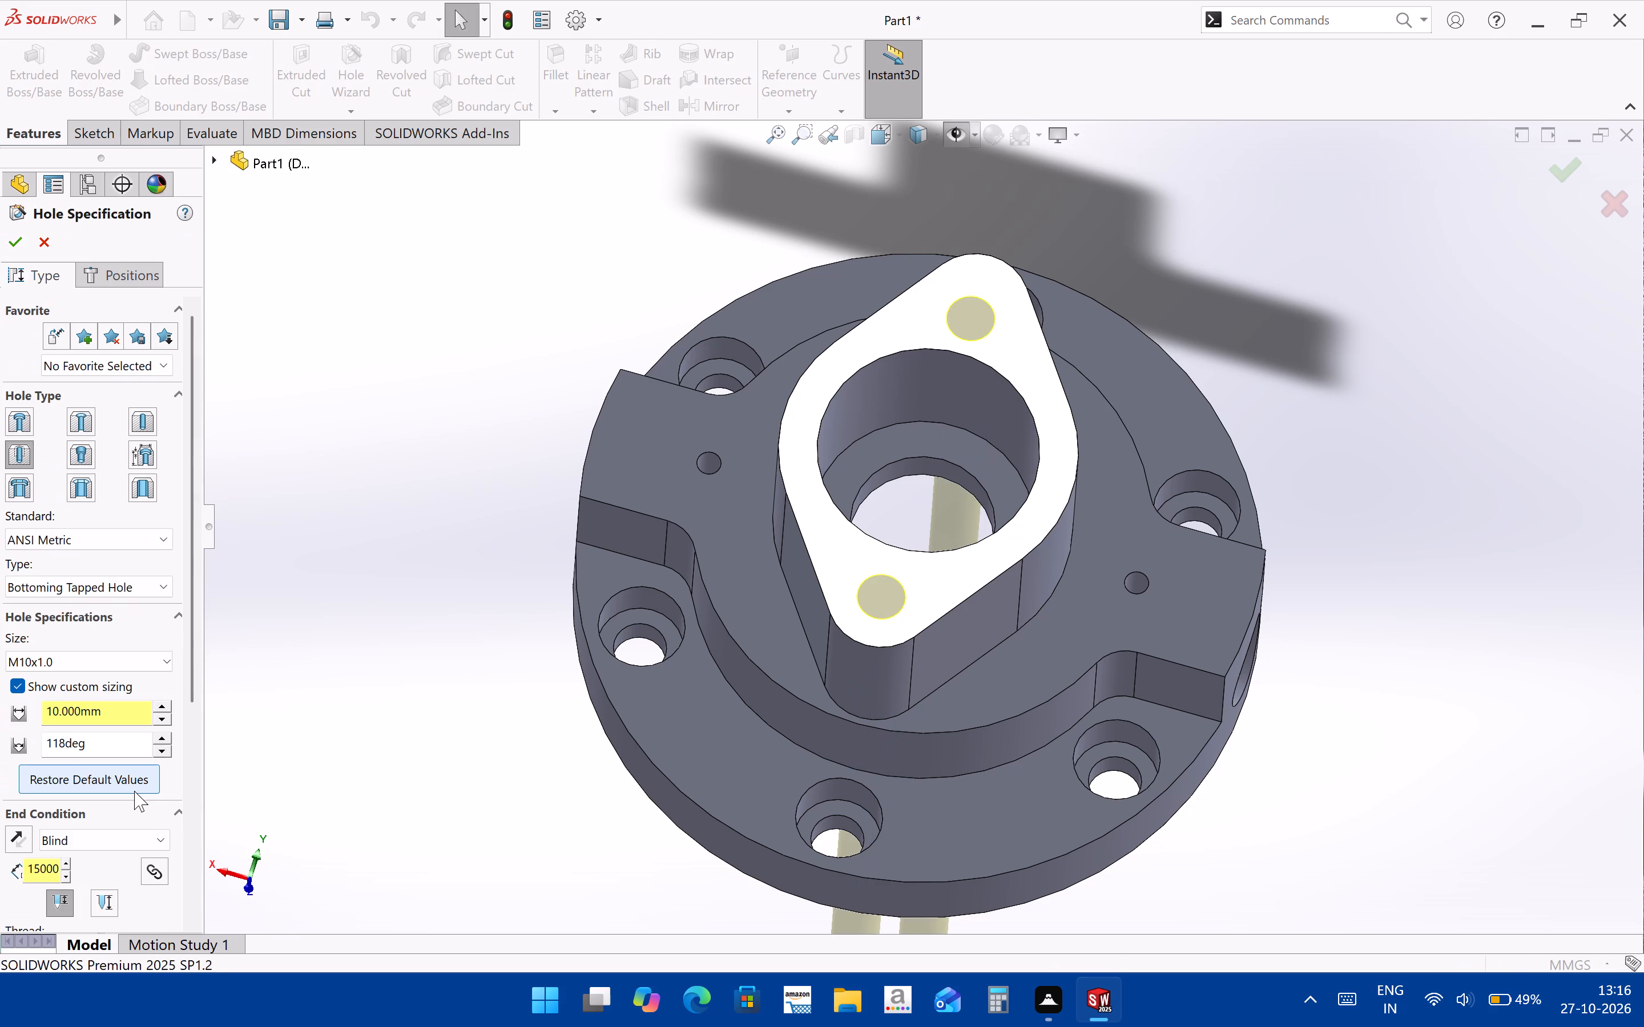
drag(188, 660, 188, 661)
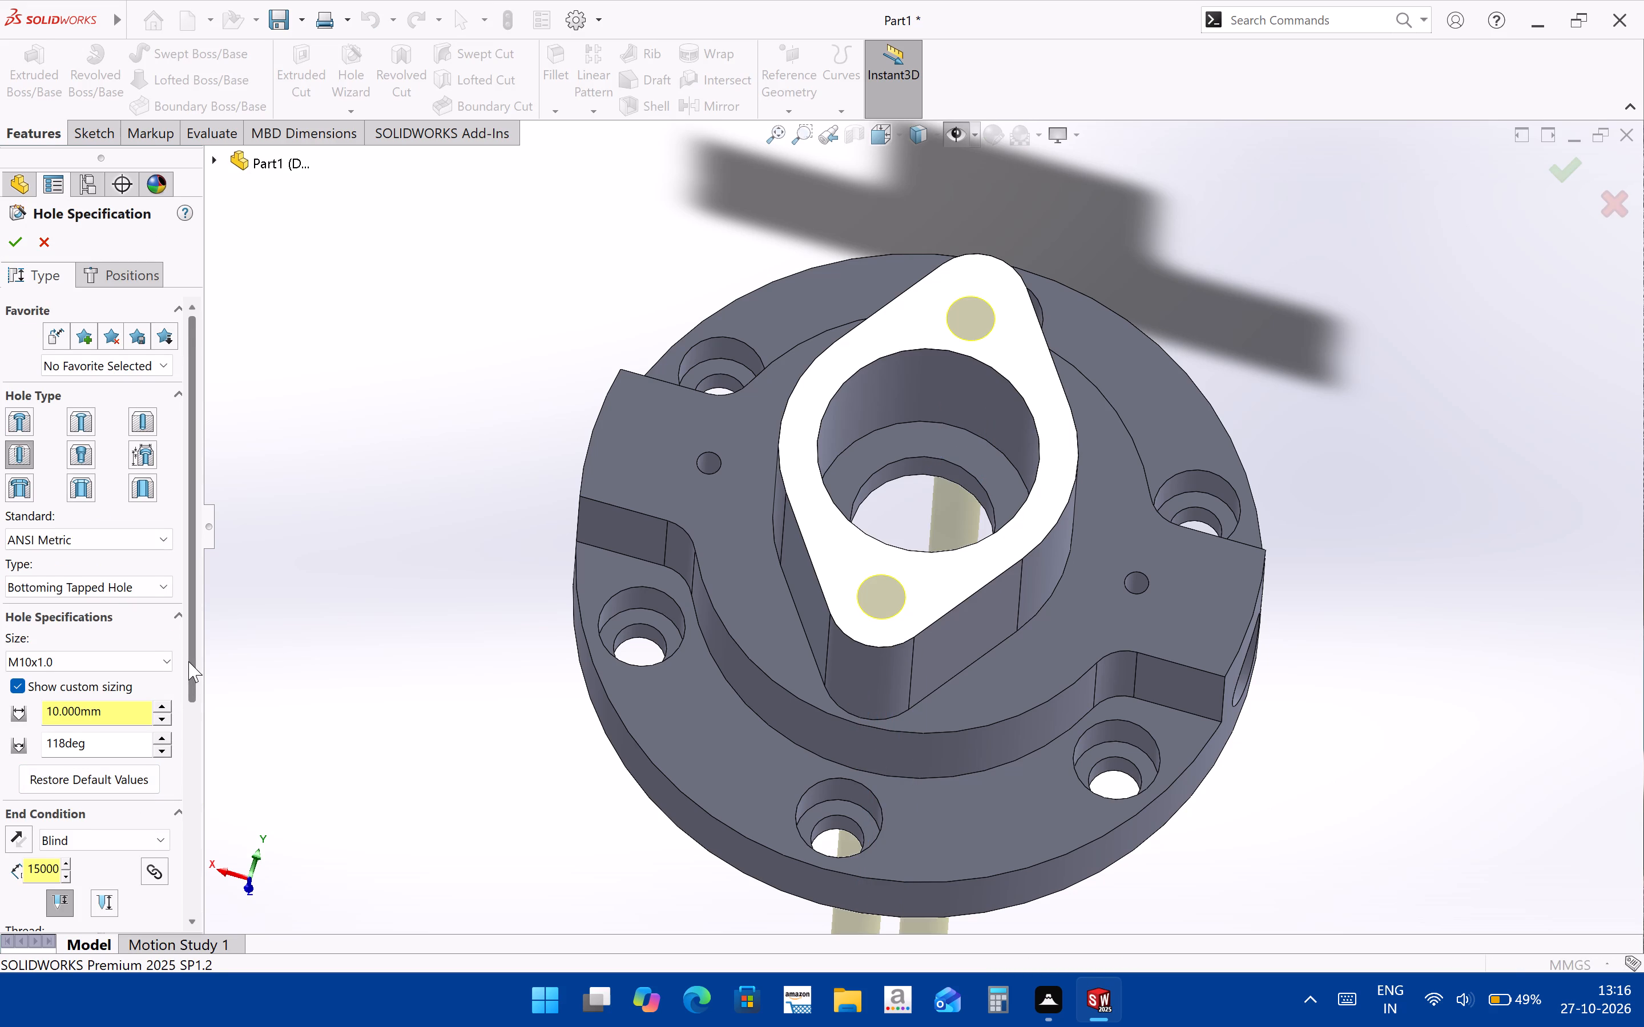
drag(188, 661, 188, 729)
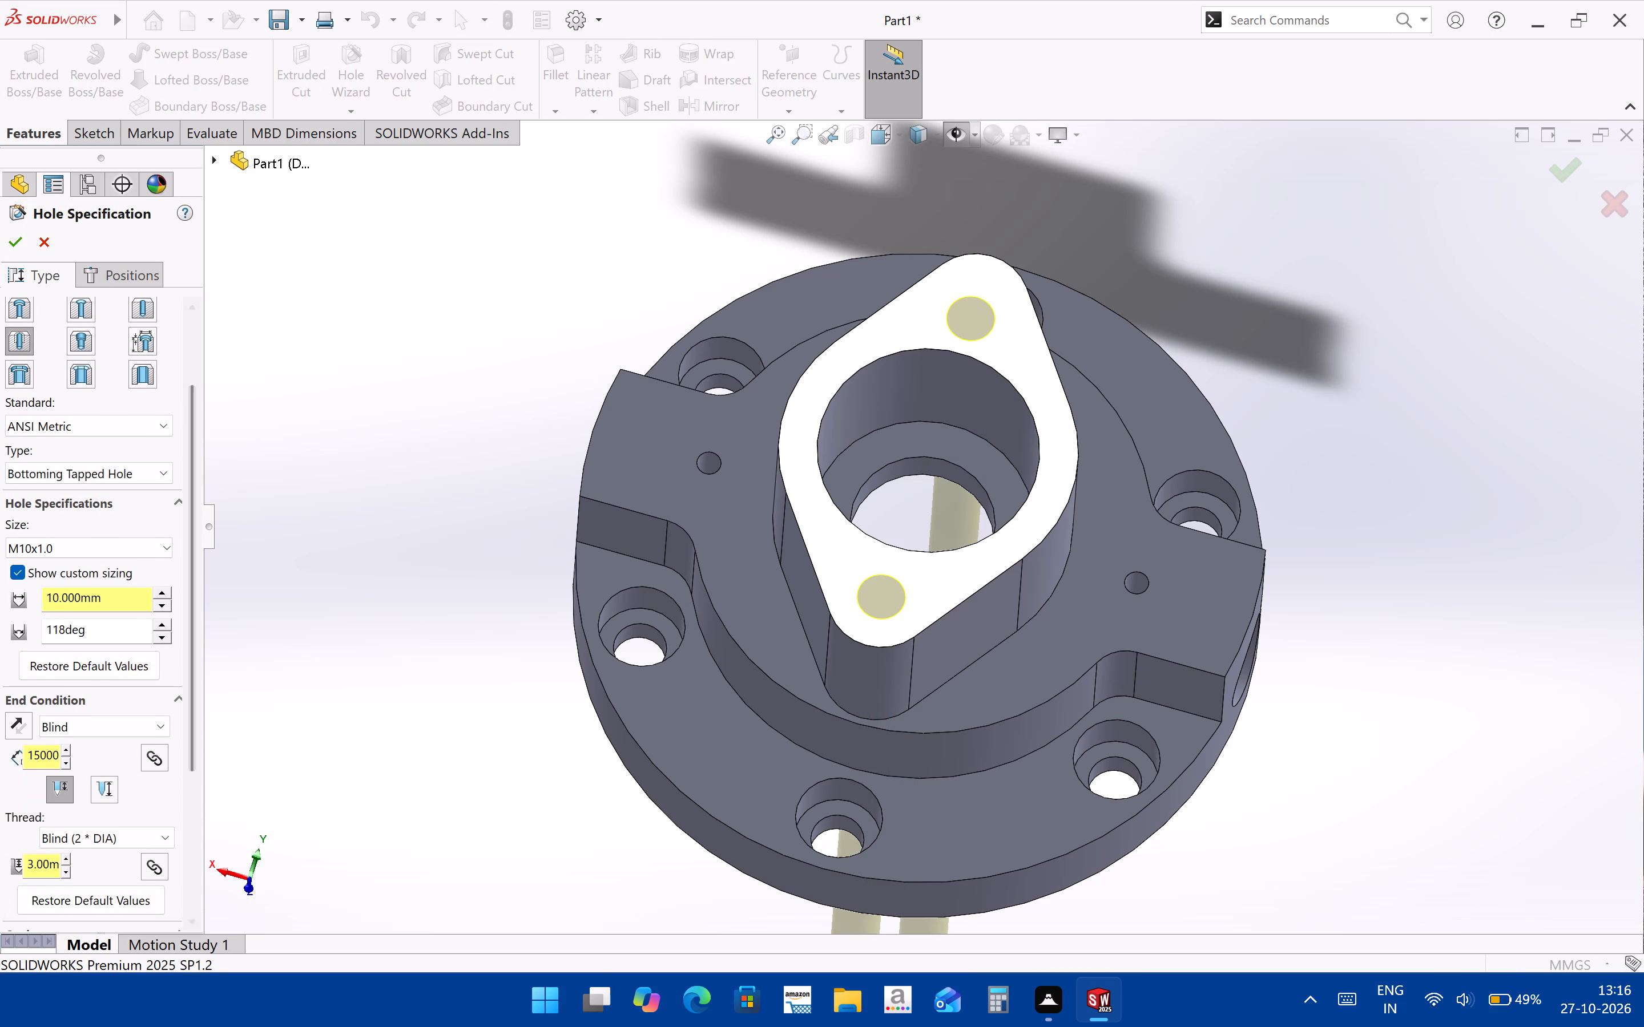
drag(58, 757, 0, 752)
key(BackSpace)
key(1)
key(Right)
key(Right)
key(Right)
key(Right)
key(Right)
key(Right)
key(BackSpace)
key(BackSpace)
key(BackSpace)
key(BackSpace)
key(BackSpace)
key(BackSpace)
key(BackSpace)
key(BackSpace)
key(BackSpace)
key(BackSpace)
key(BackSpace)
key(BackSpace)
key(BackSpace)
text(15)
key(Return)
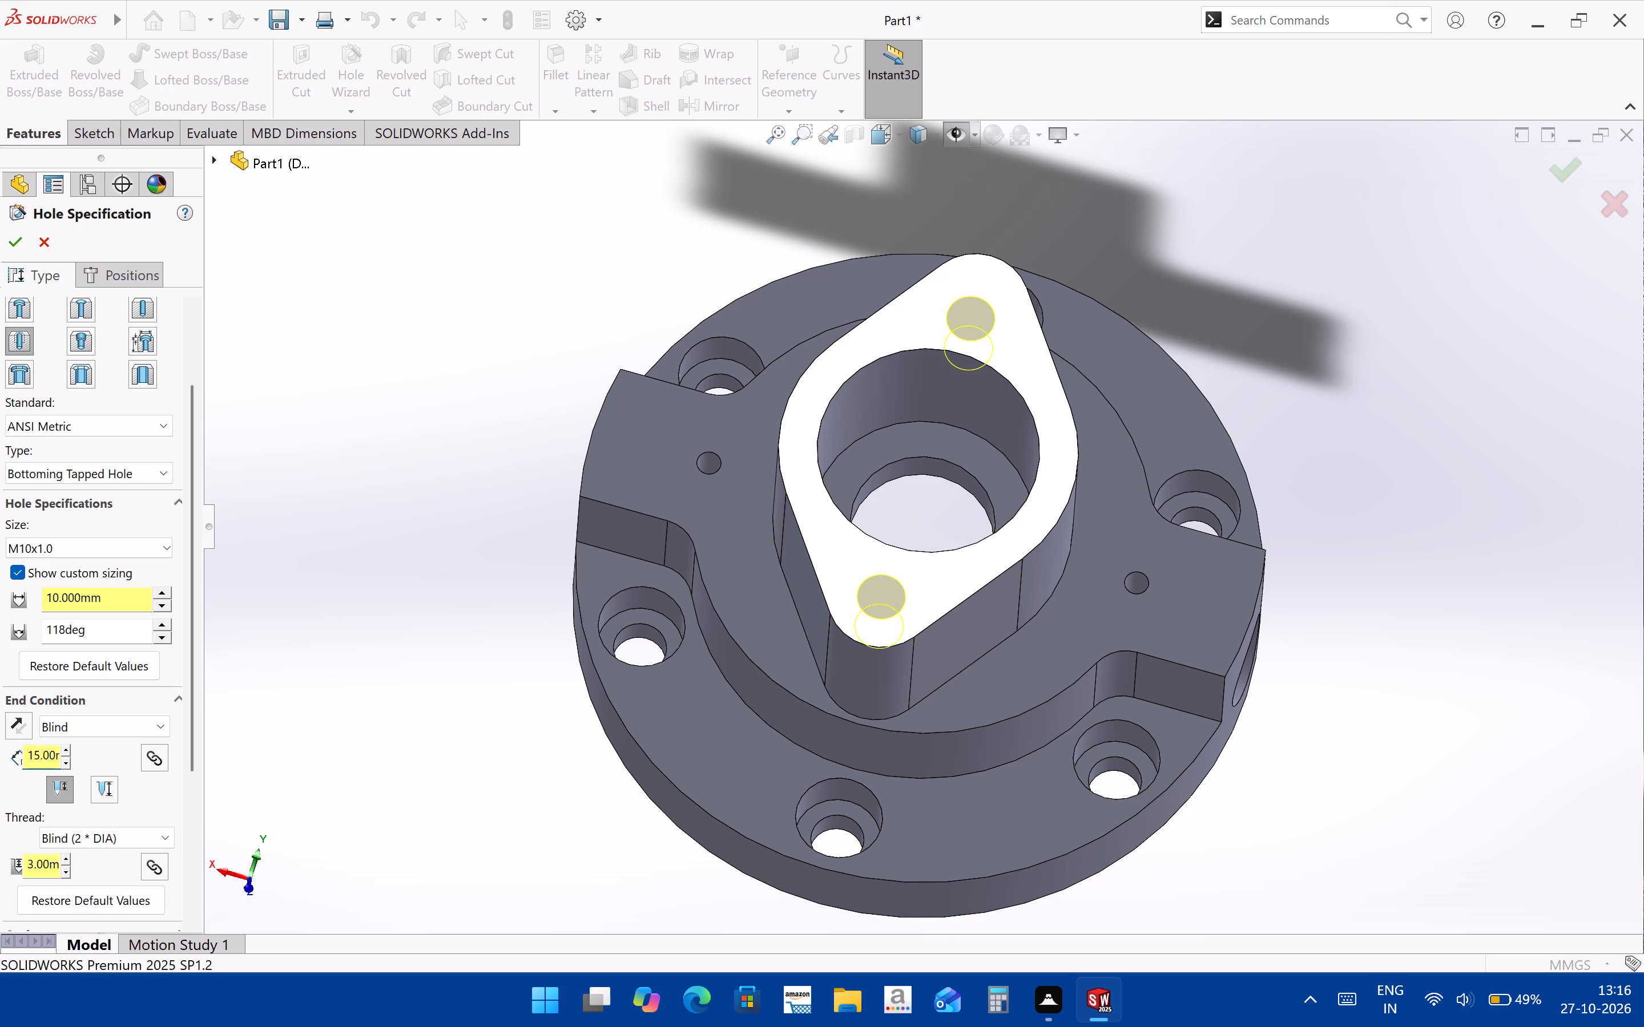
click(1548, 181)
Dimension the upper tapped hole's centre vertically from the origin at 70/2 (35 mm).
click(107, 262)
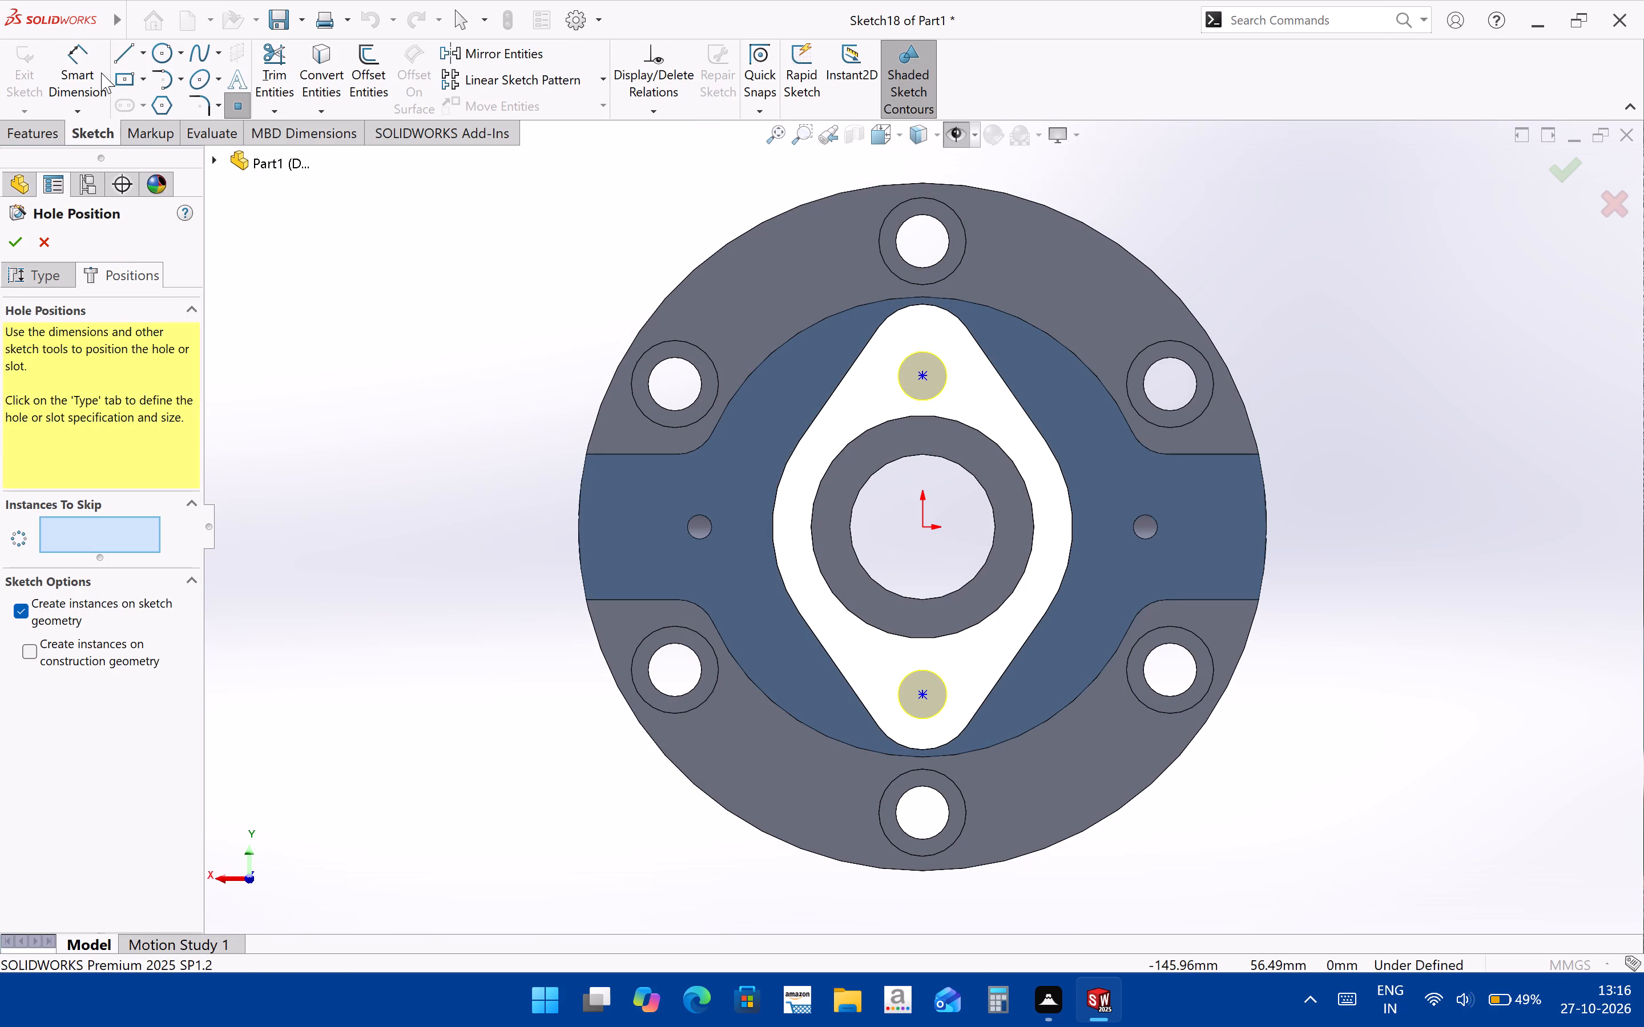
click(98, 70)
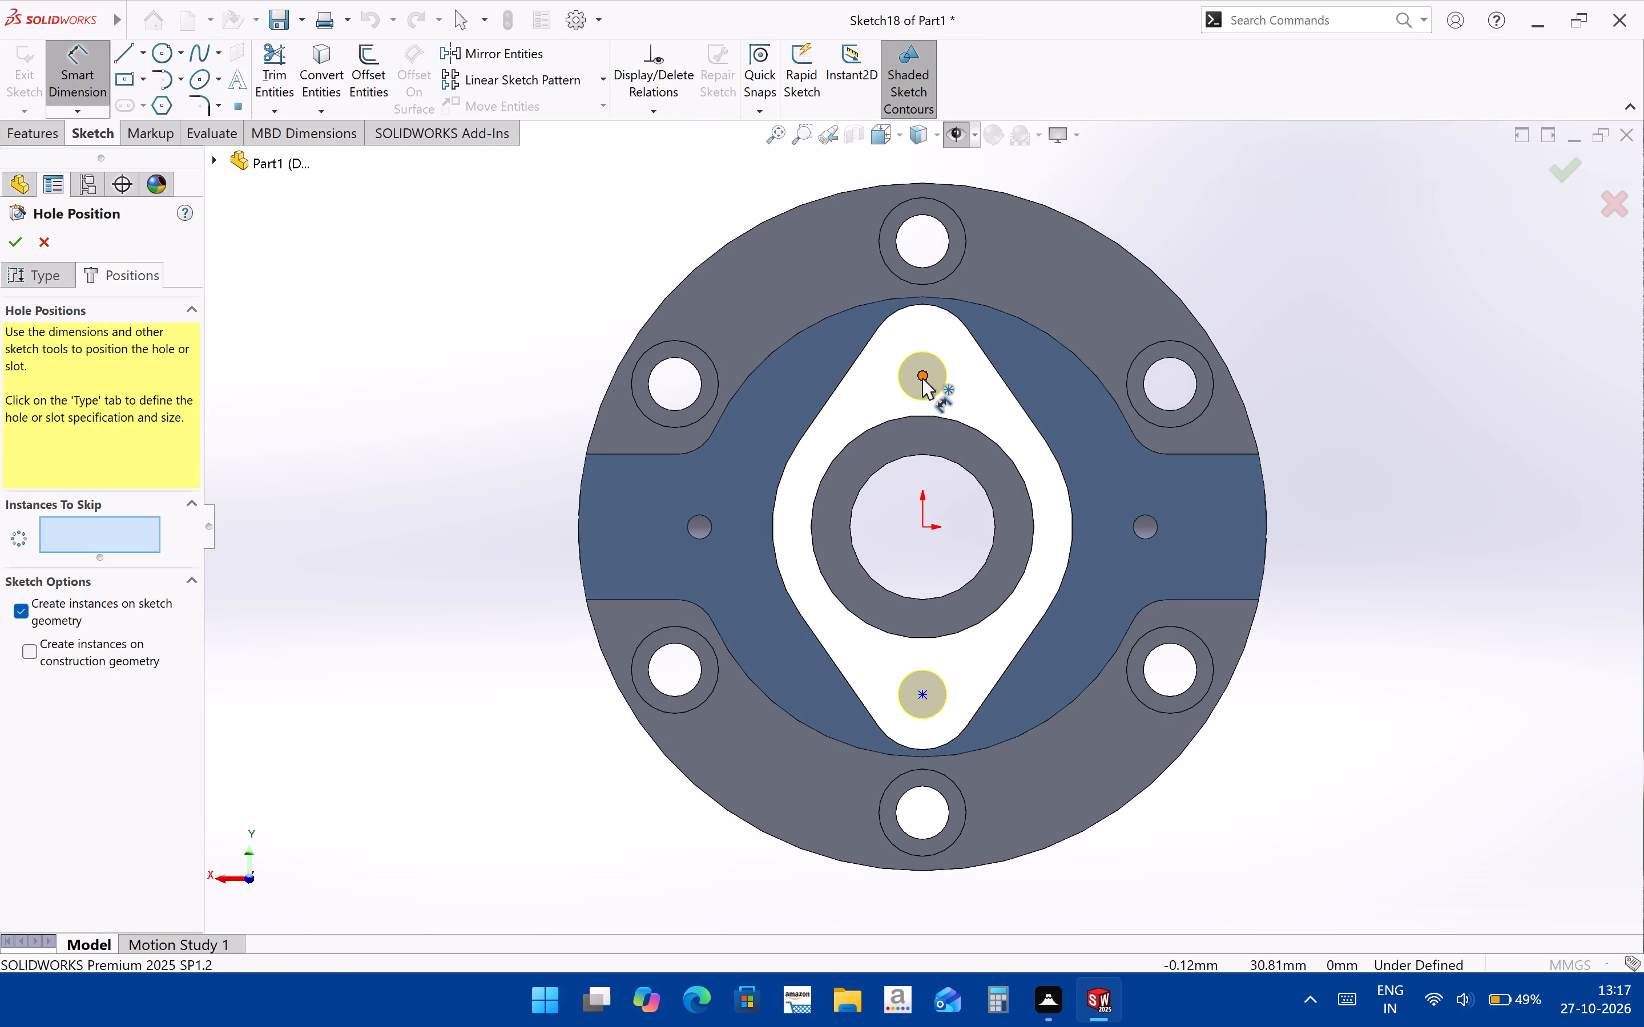
click(922, 378)
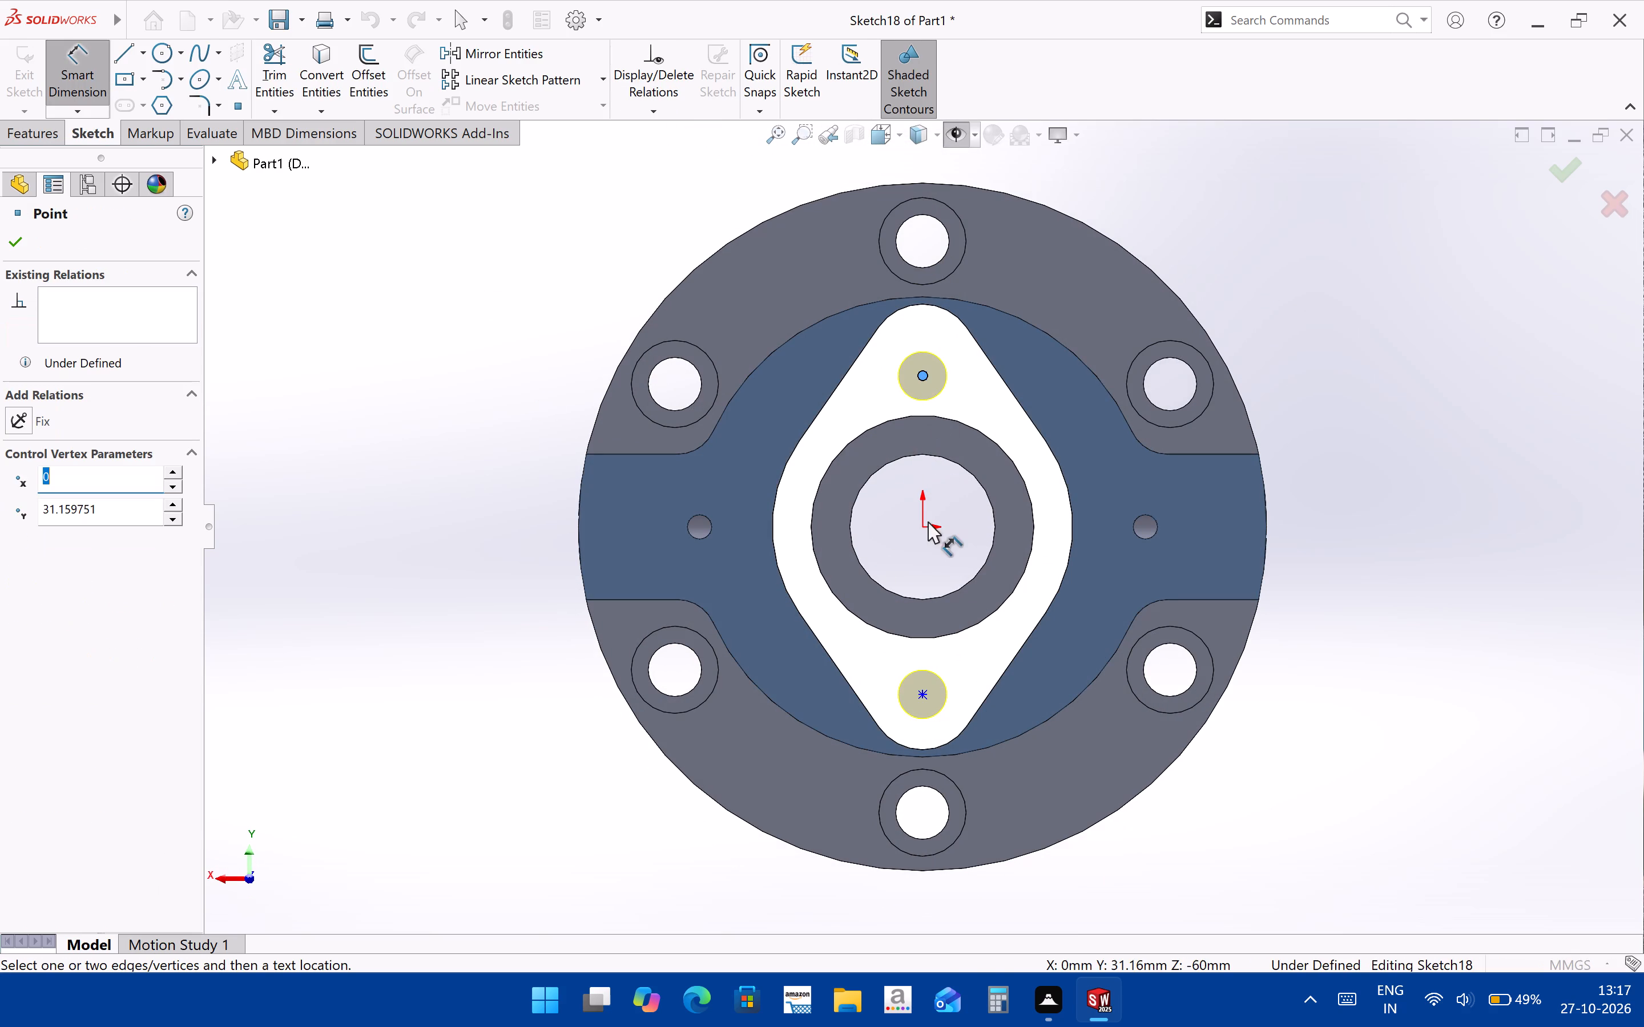
click(922, 528)
click(1024, 447)
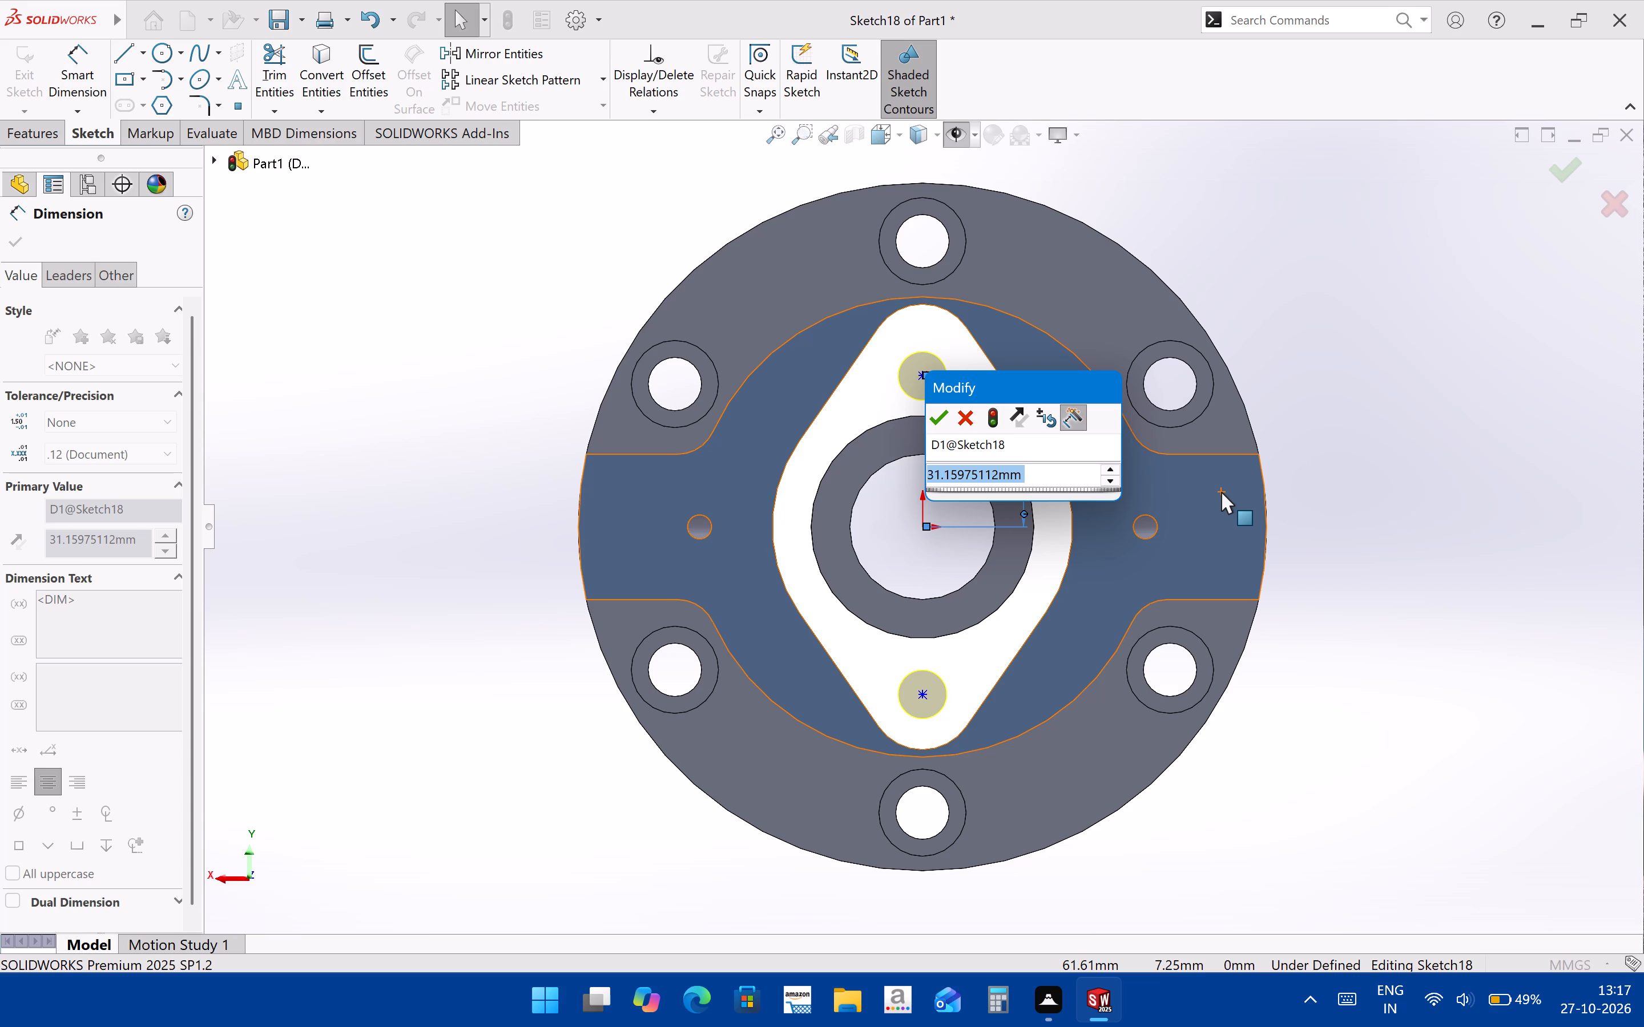
text(70/2)
key(Return)
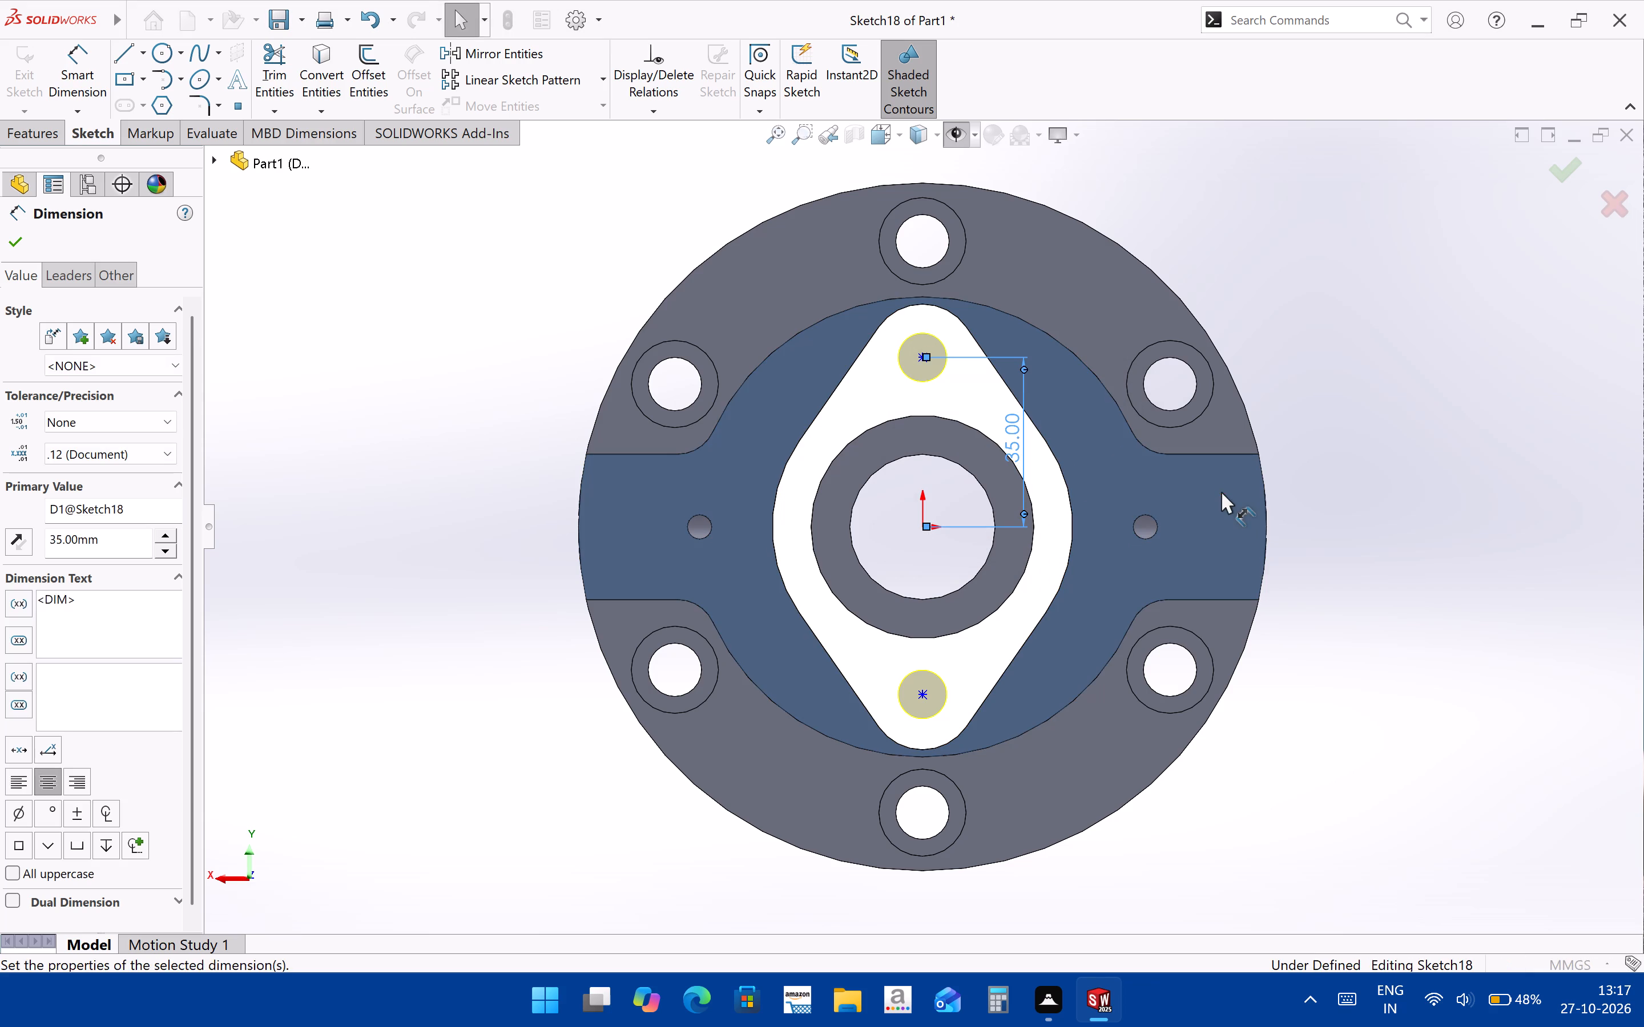
Dimension the lower tapped hole's centre vertically from the origin at 35 mm.
scroll(929, 373, down, 3)
scroll(966, 477, up, 2)
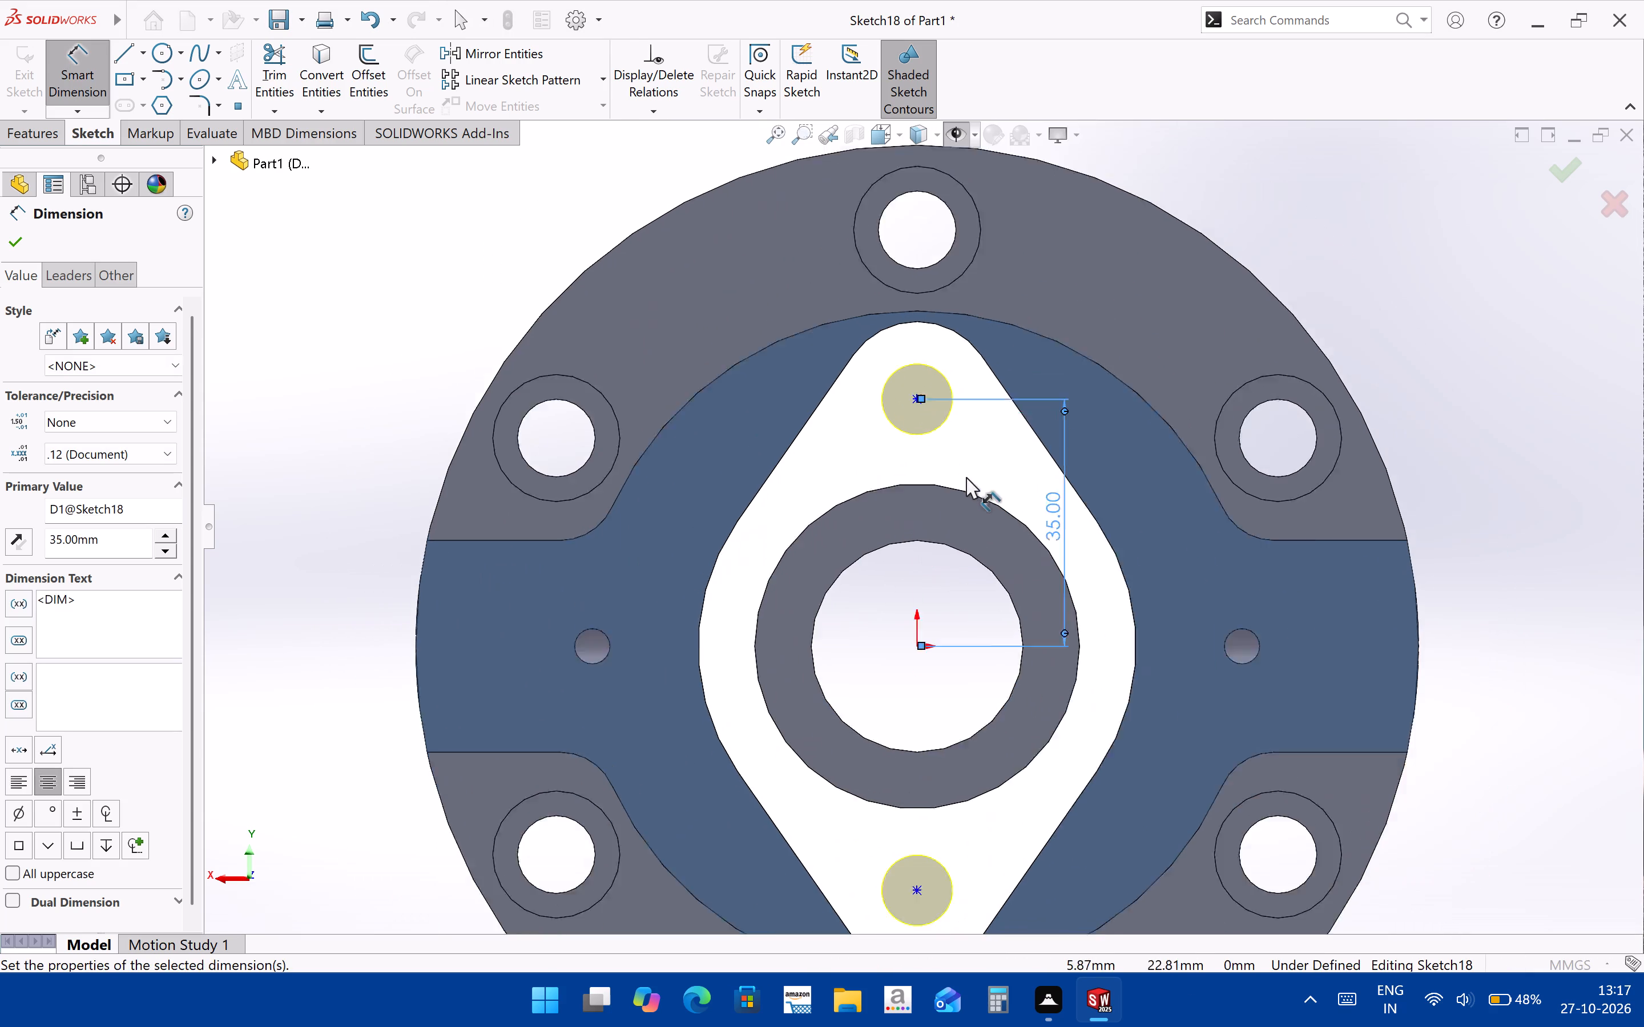
scroll(966, 477, up, 2)
middle_drag(1007, 577, 964, 477)
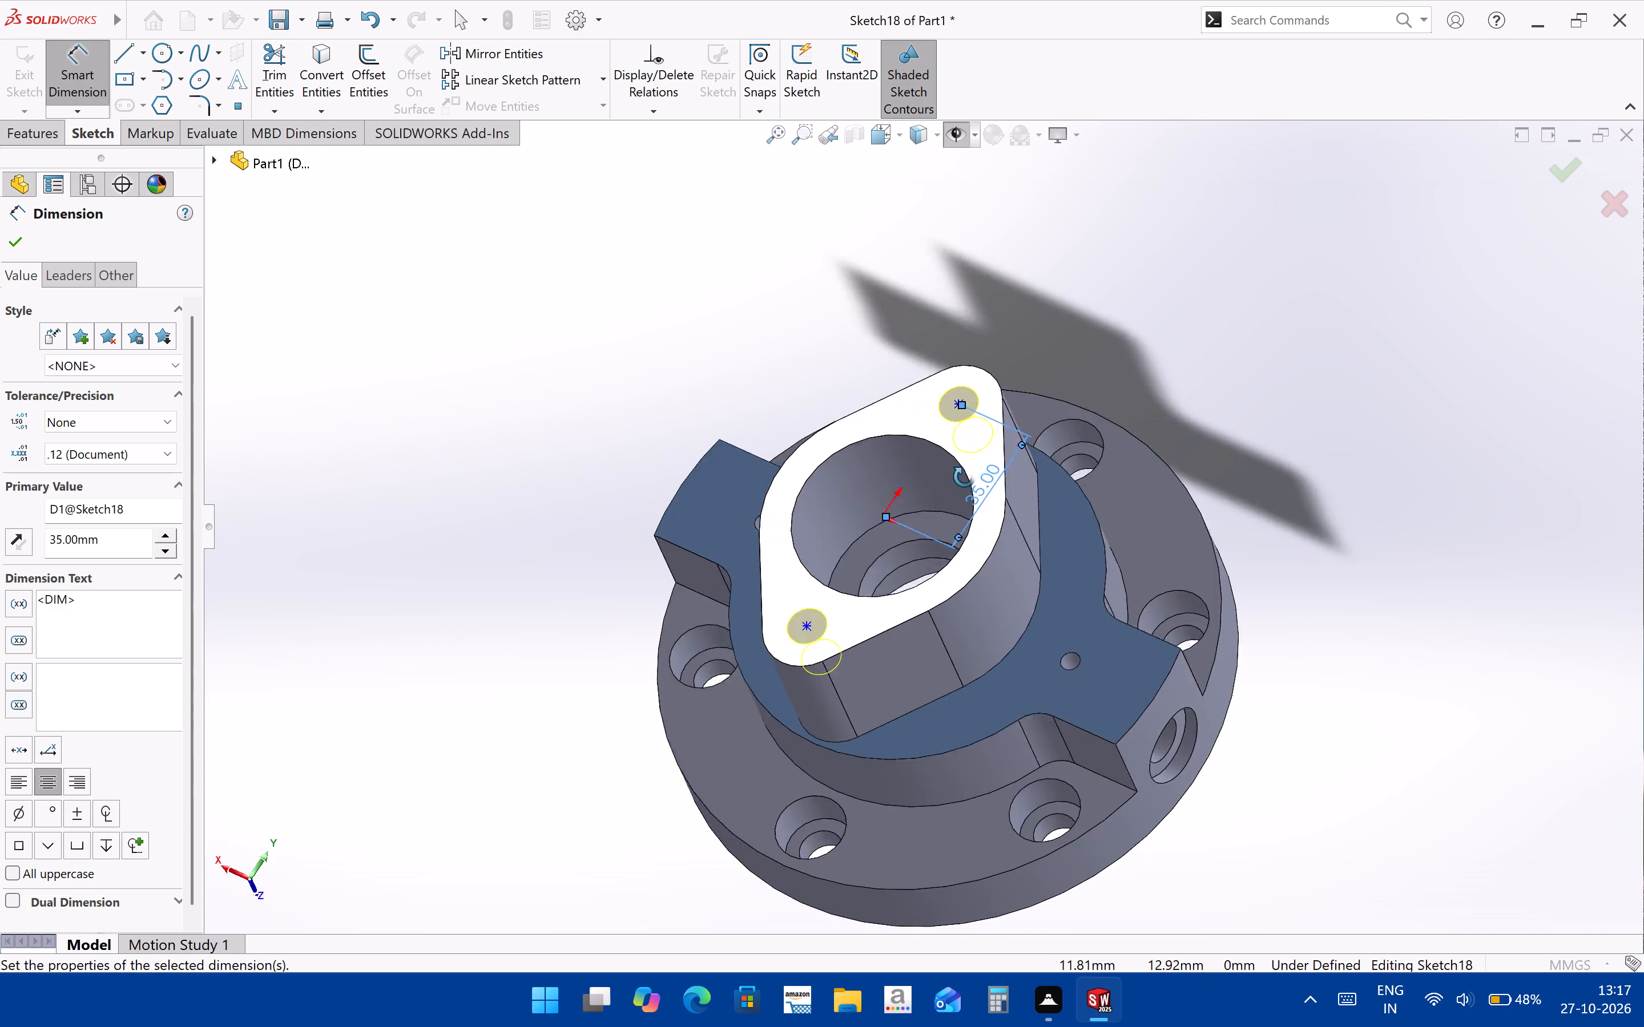
middle_drag(964, 477, 994, 422)
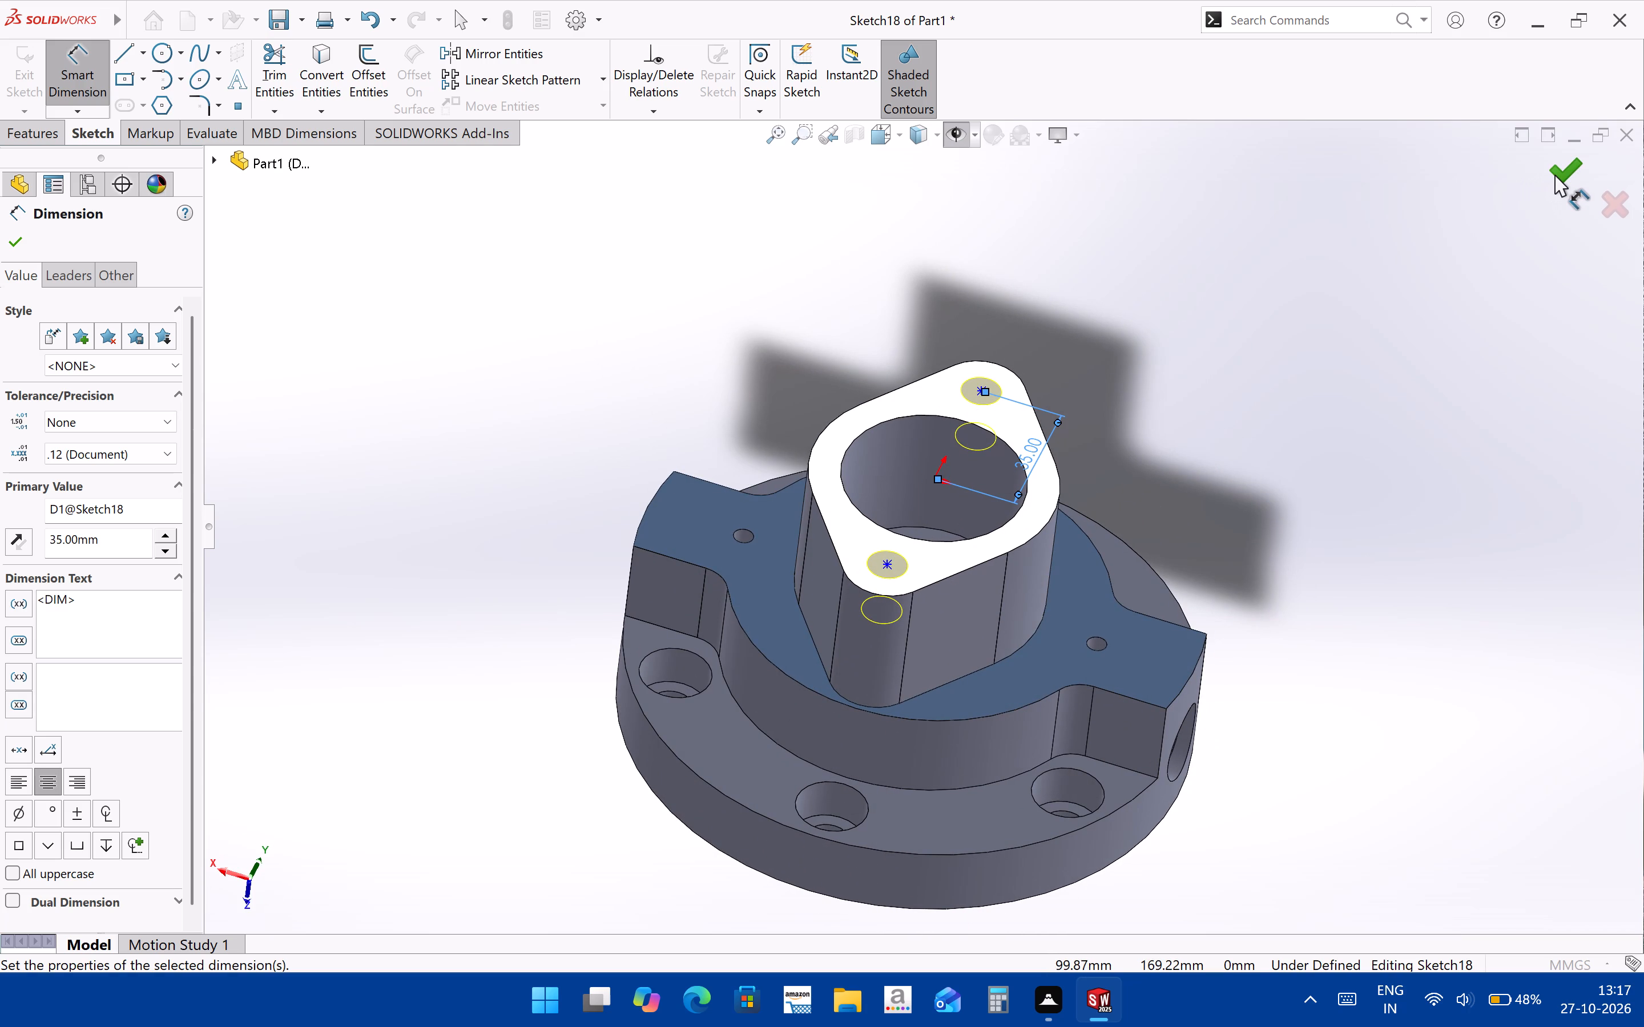
scroll(962, 382, down, 2)
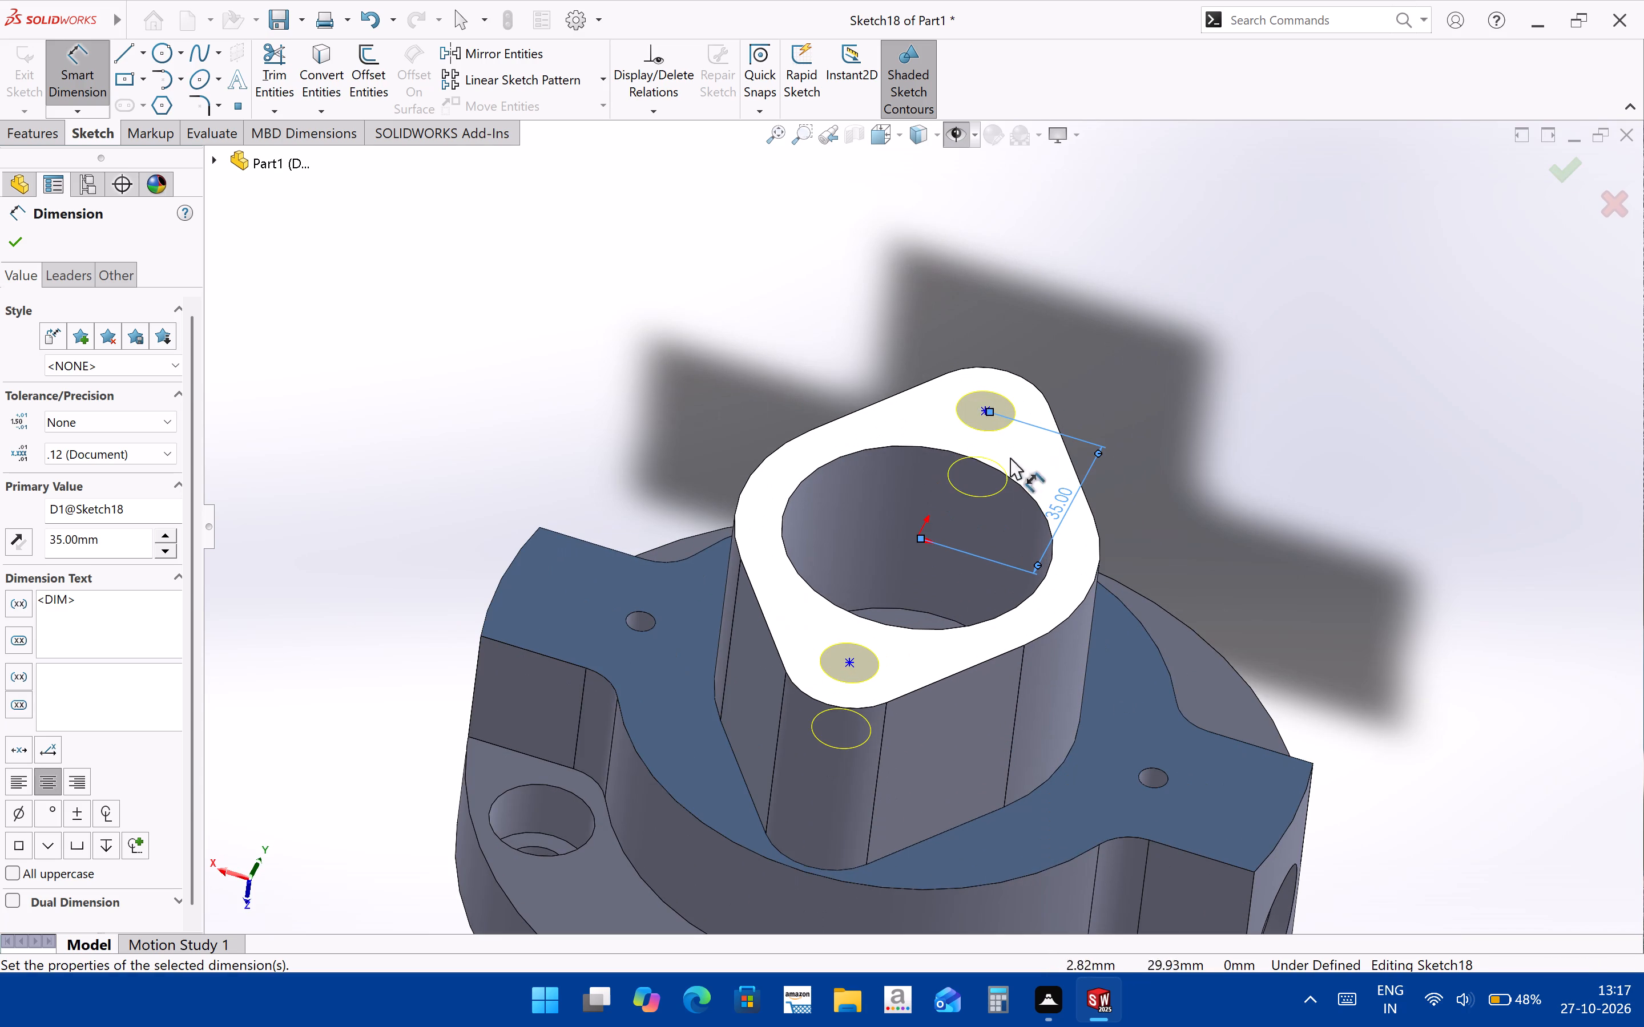
click(852, 664)
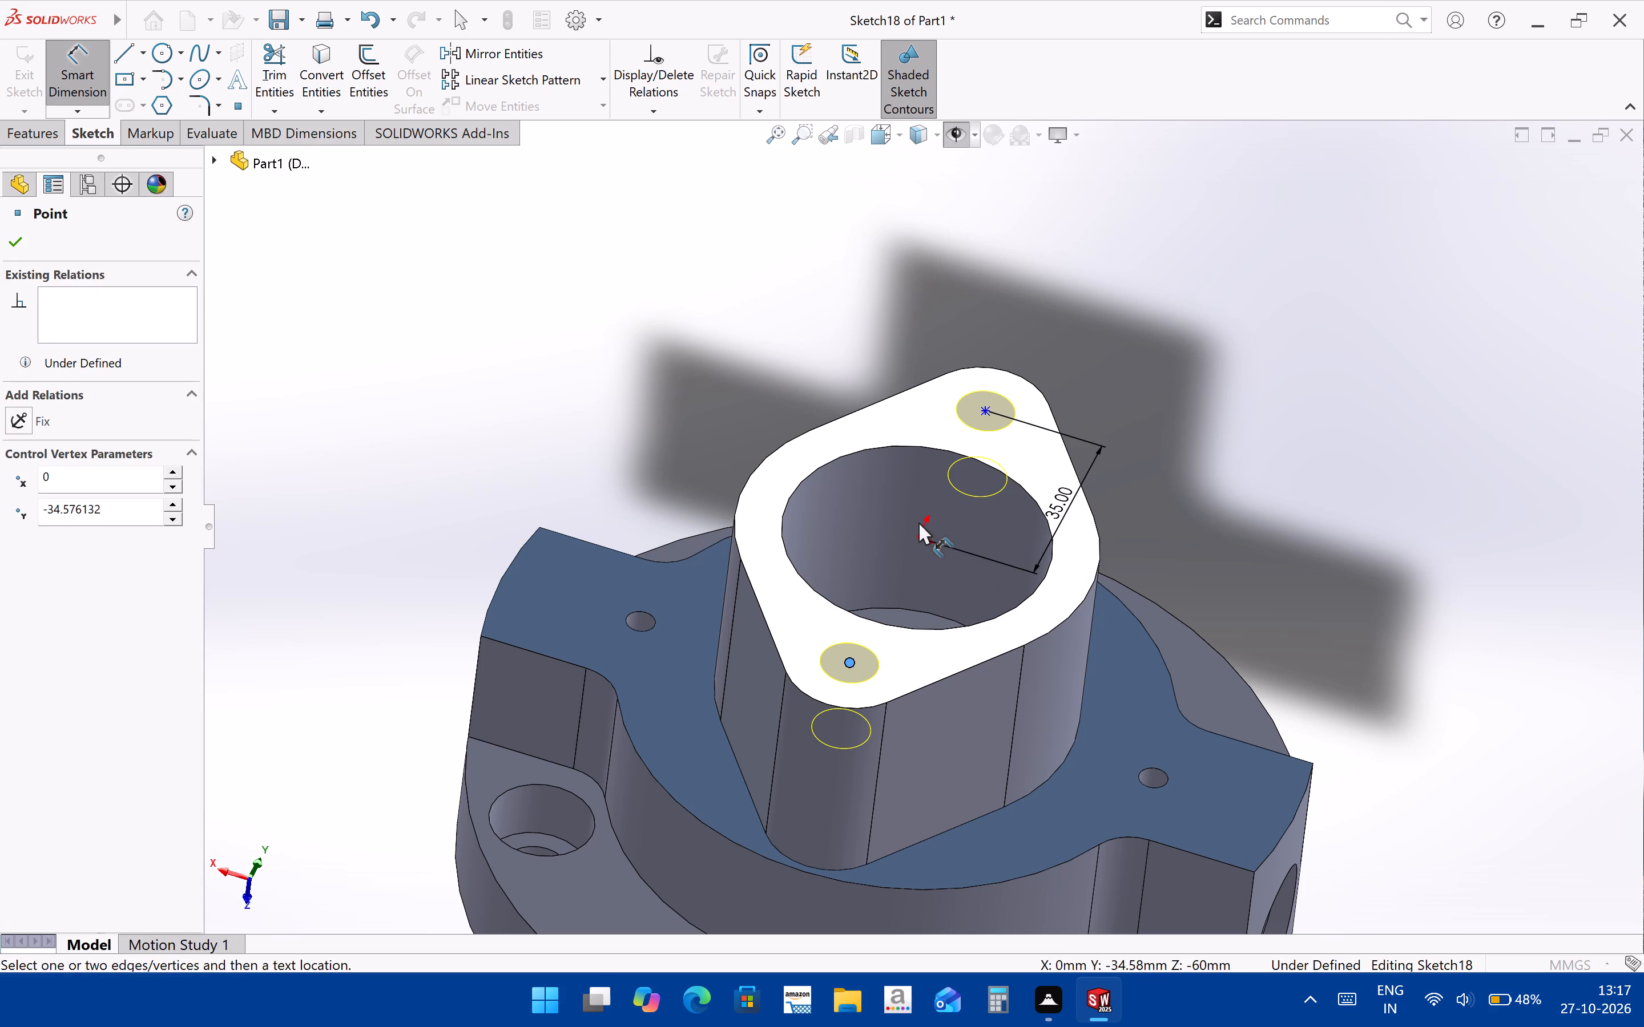
key(ctrl+8)
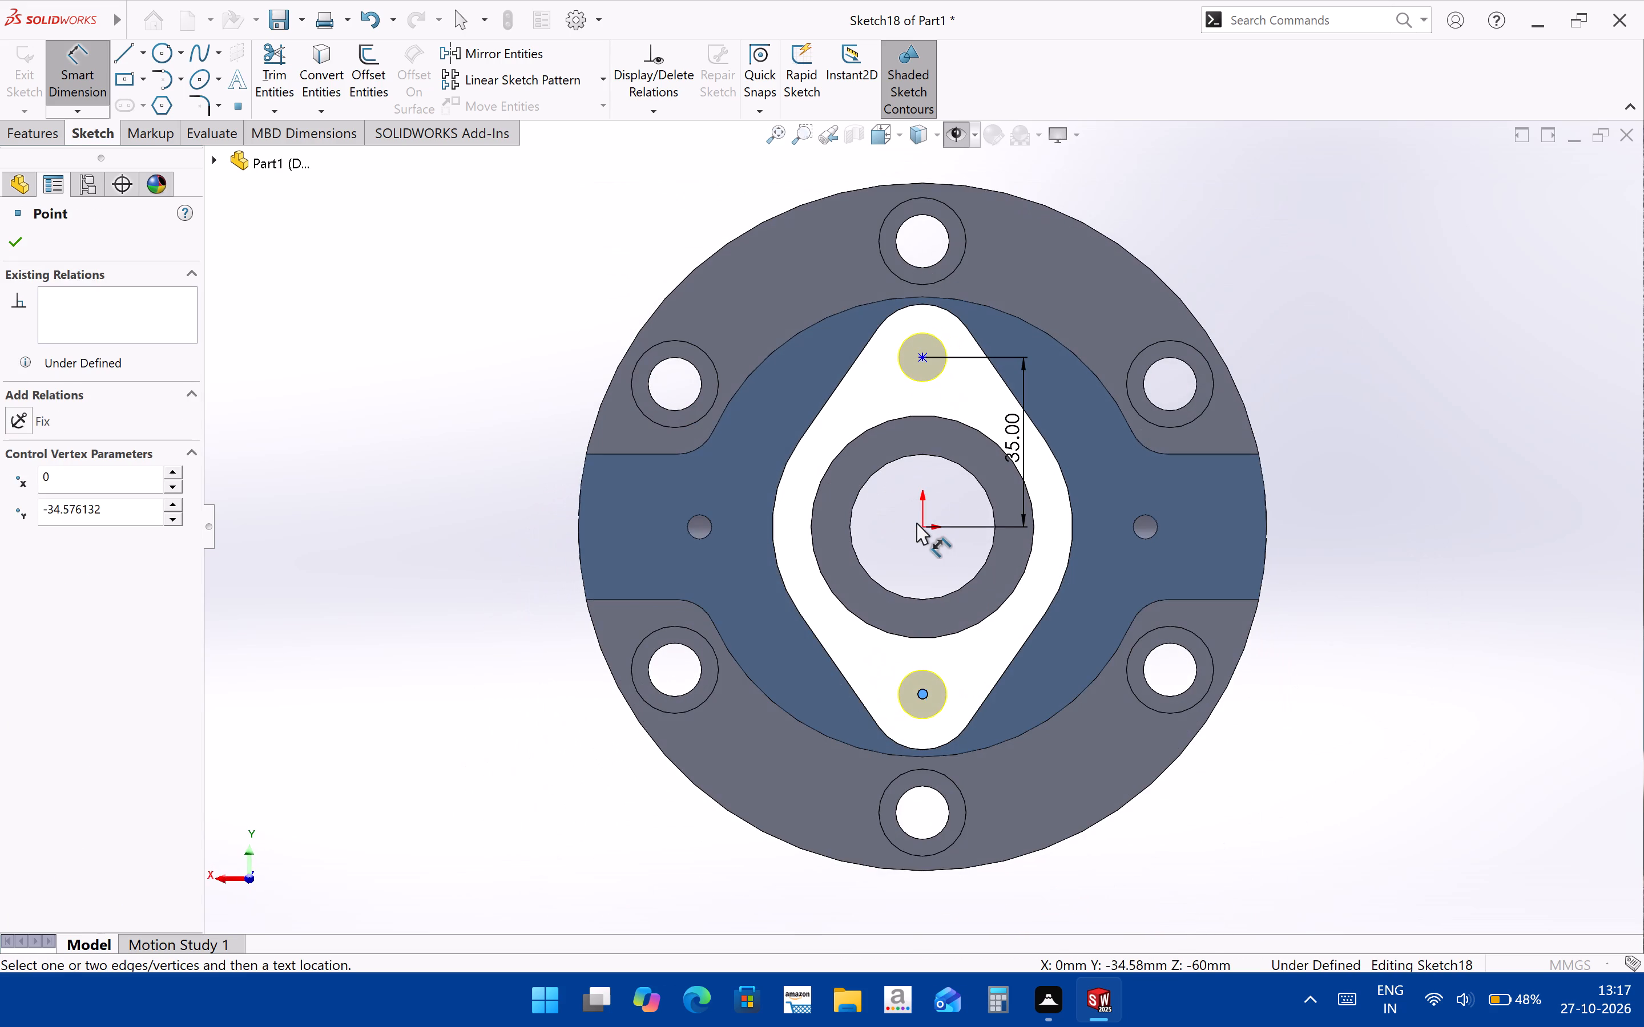
click(922, 527)
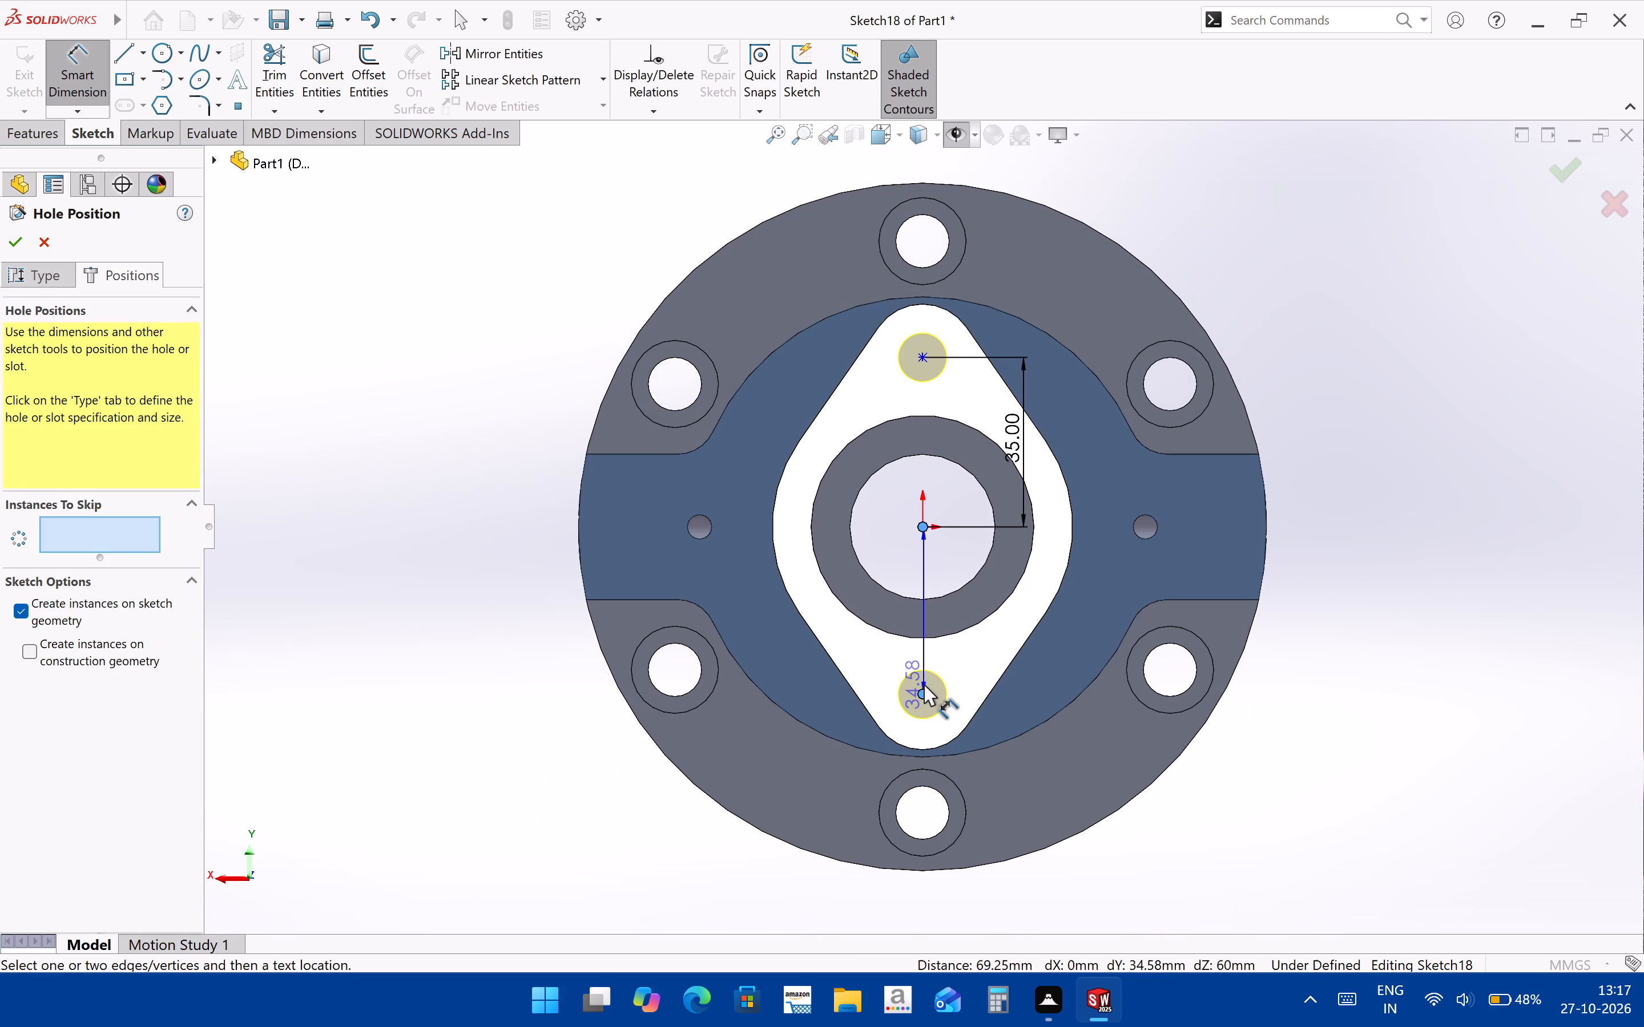
click(1015, 647)
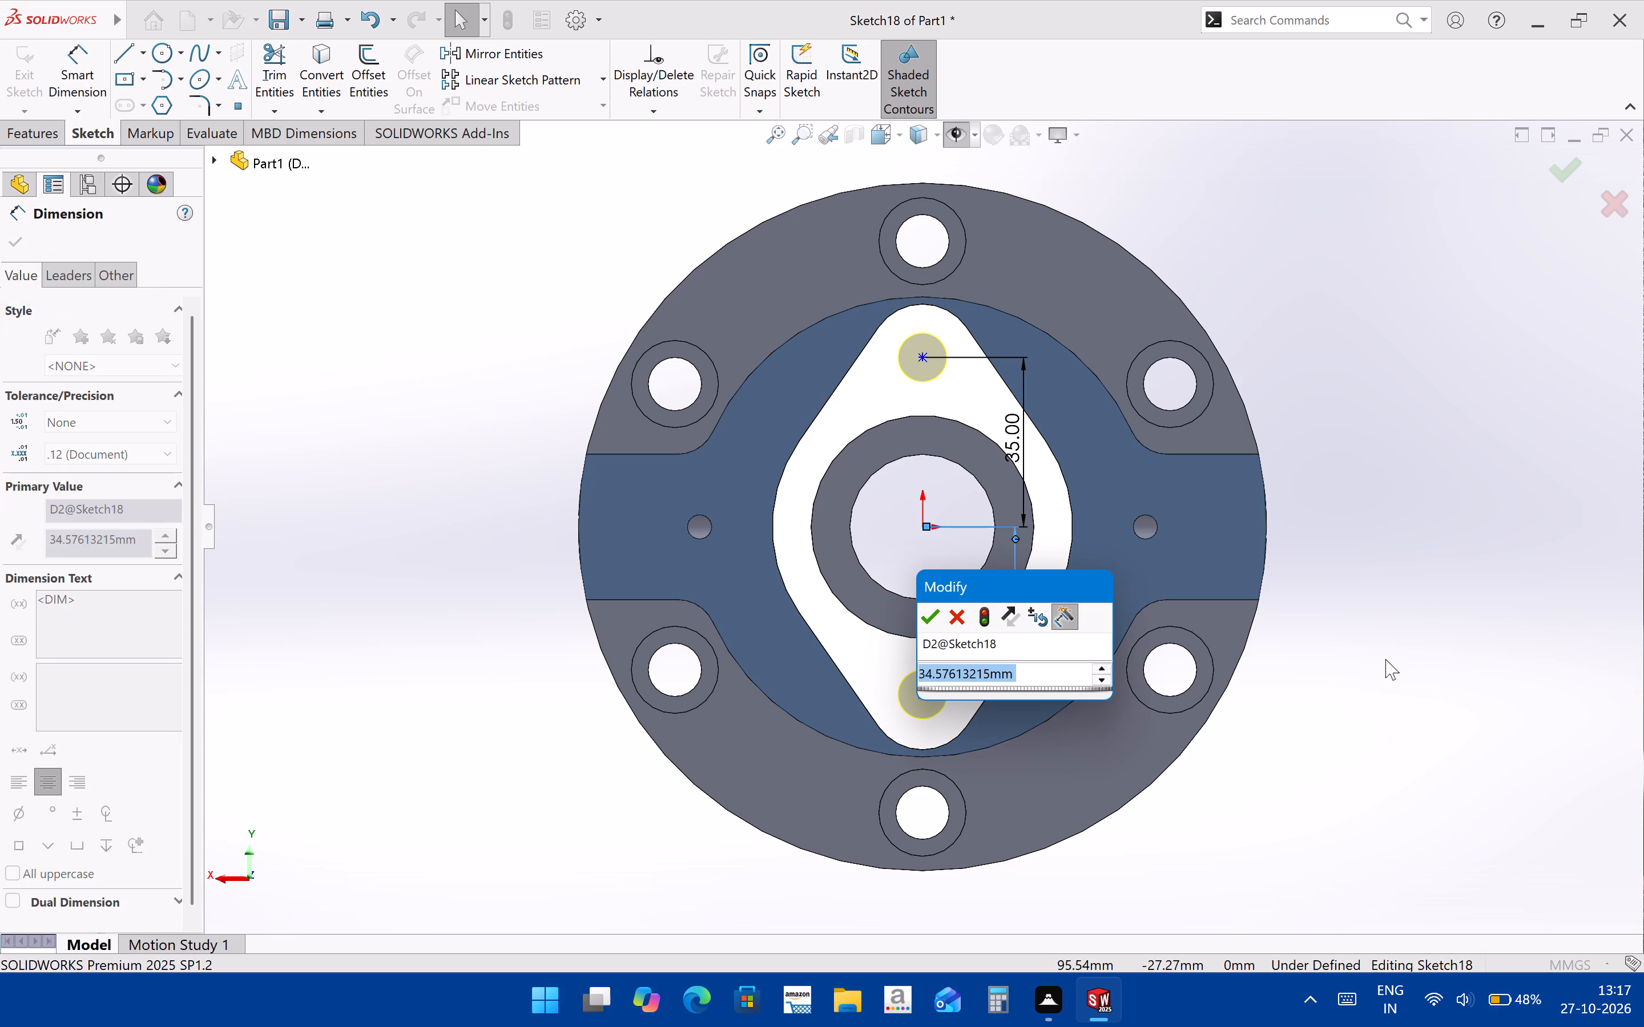
text(35)
key(Return)
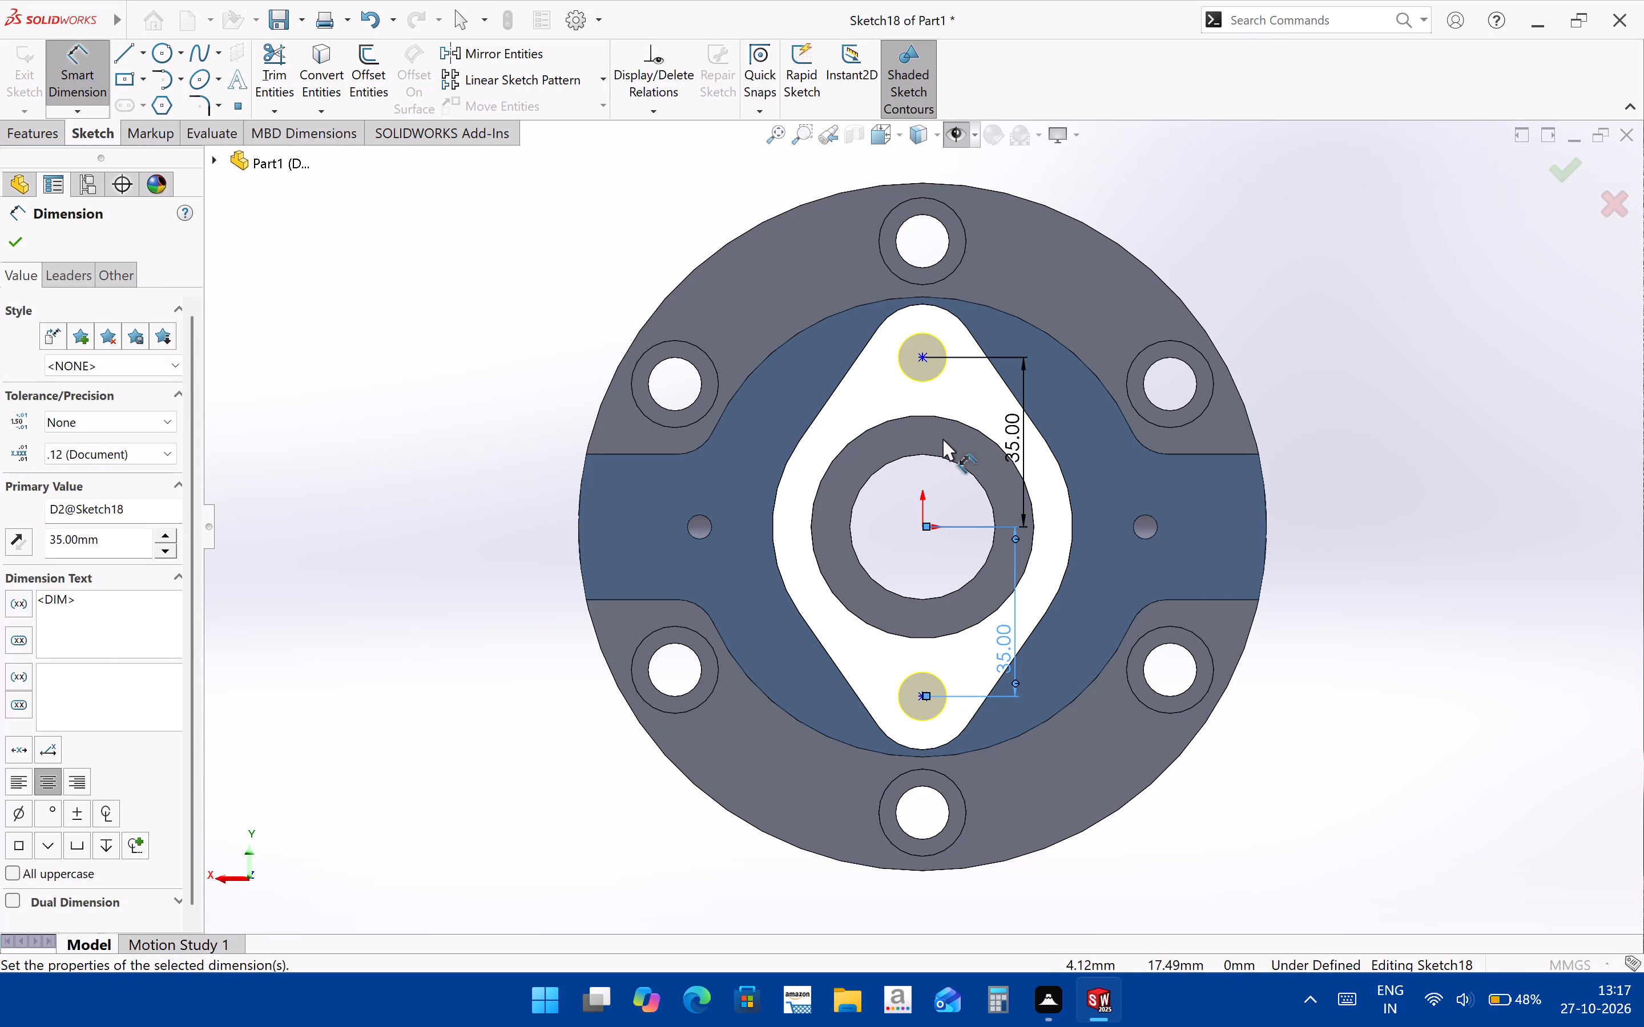
key(Escape)
Add a vertical relation between both tapped hole centres and the origin, and finish editing the hole feature.
click(922, 353)
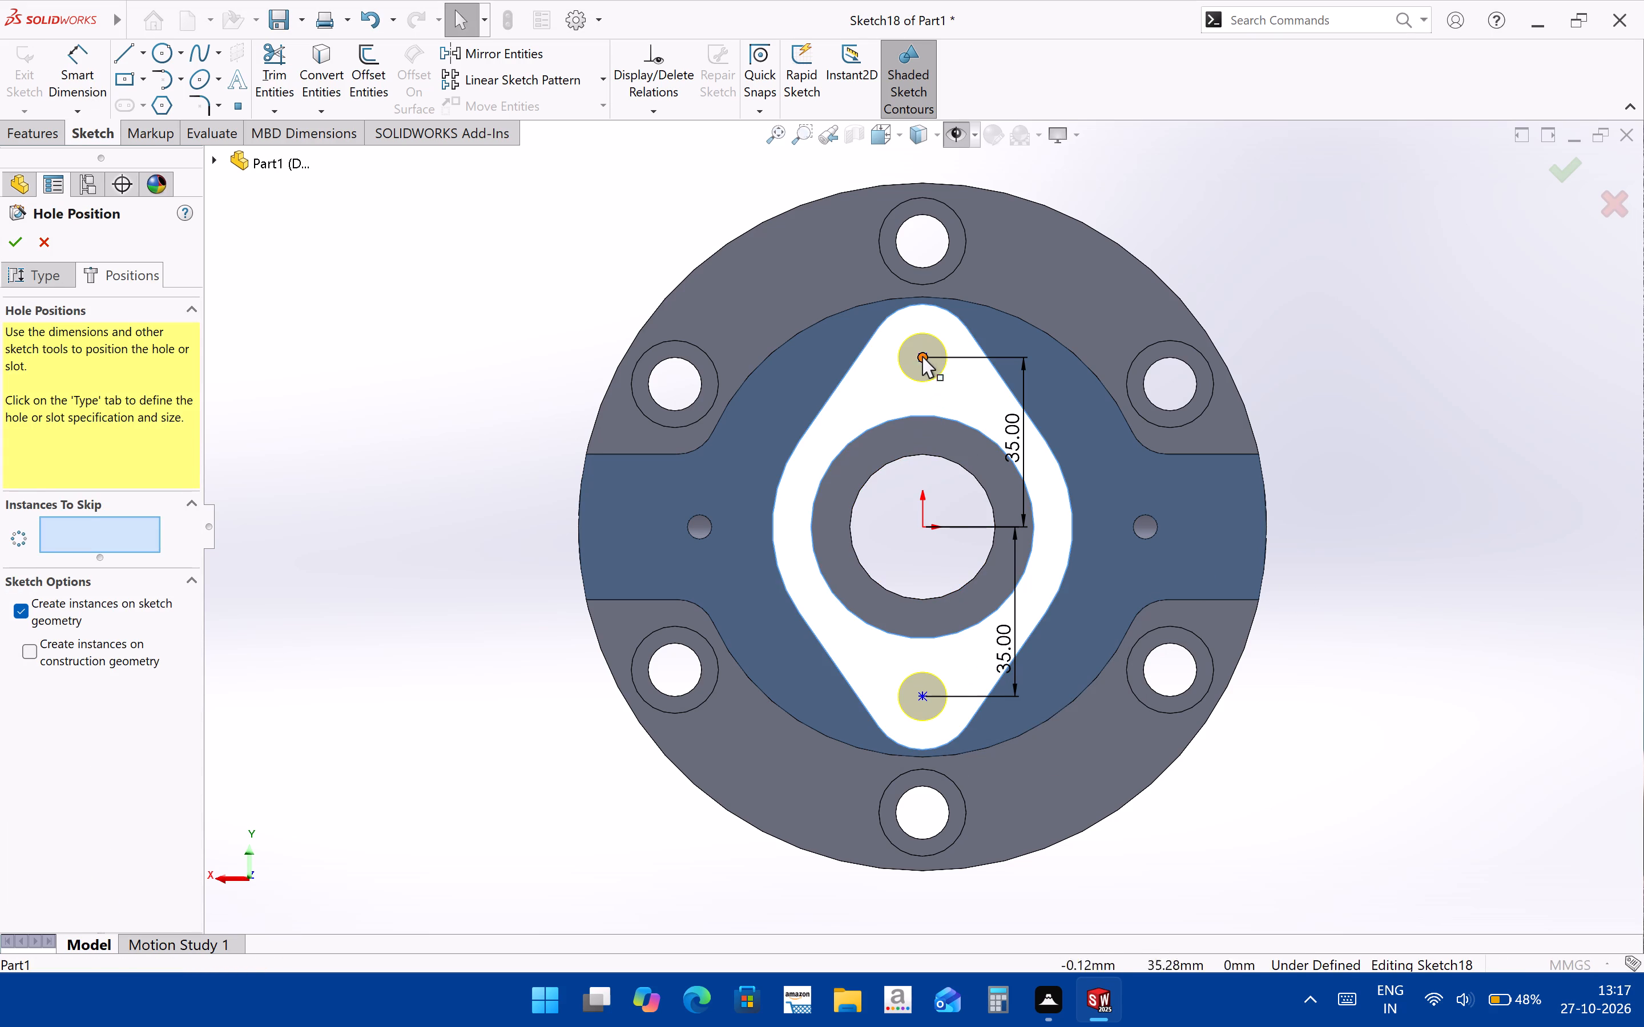
click(922, 357)
ctrl+click(920, 527)
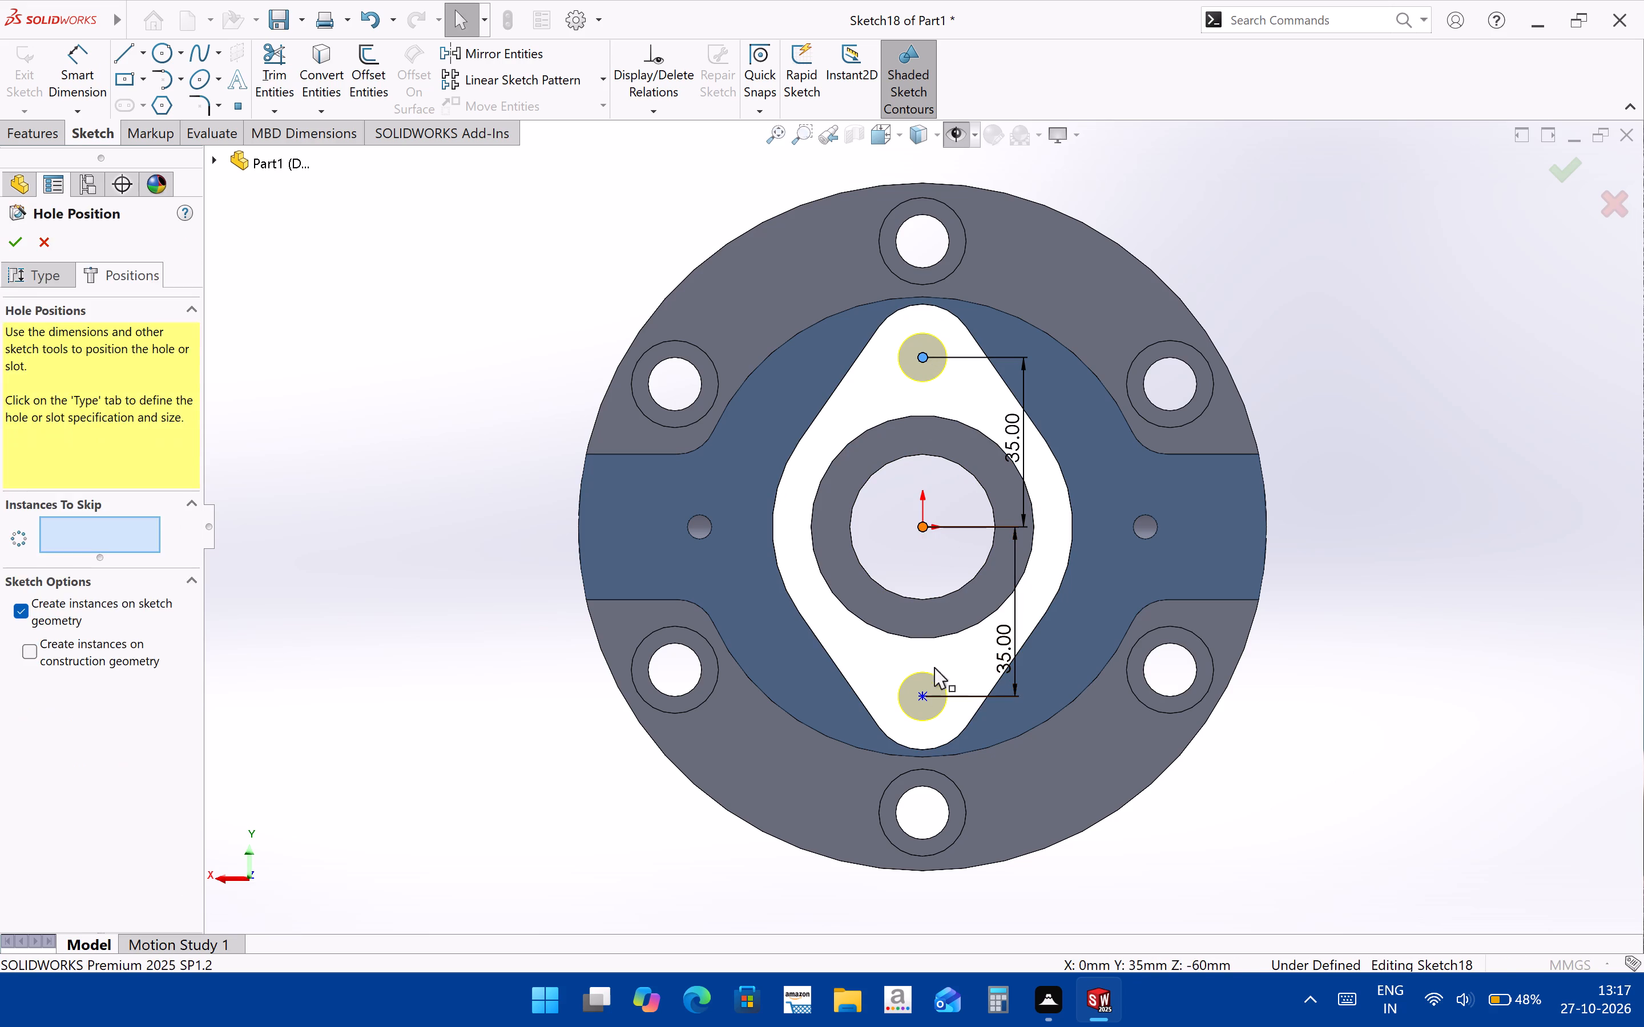
ctrl+click(924, 699)
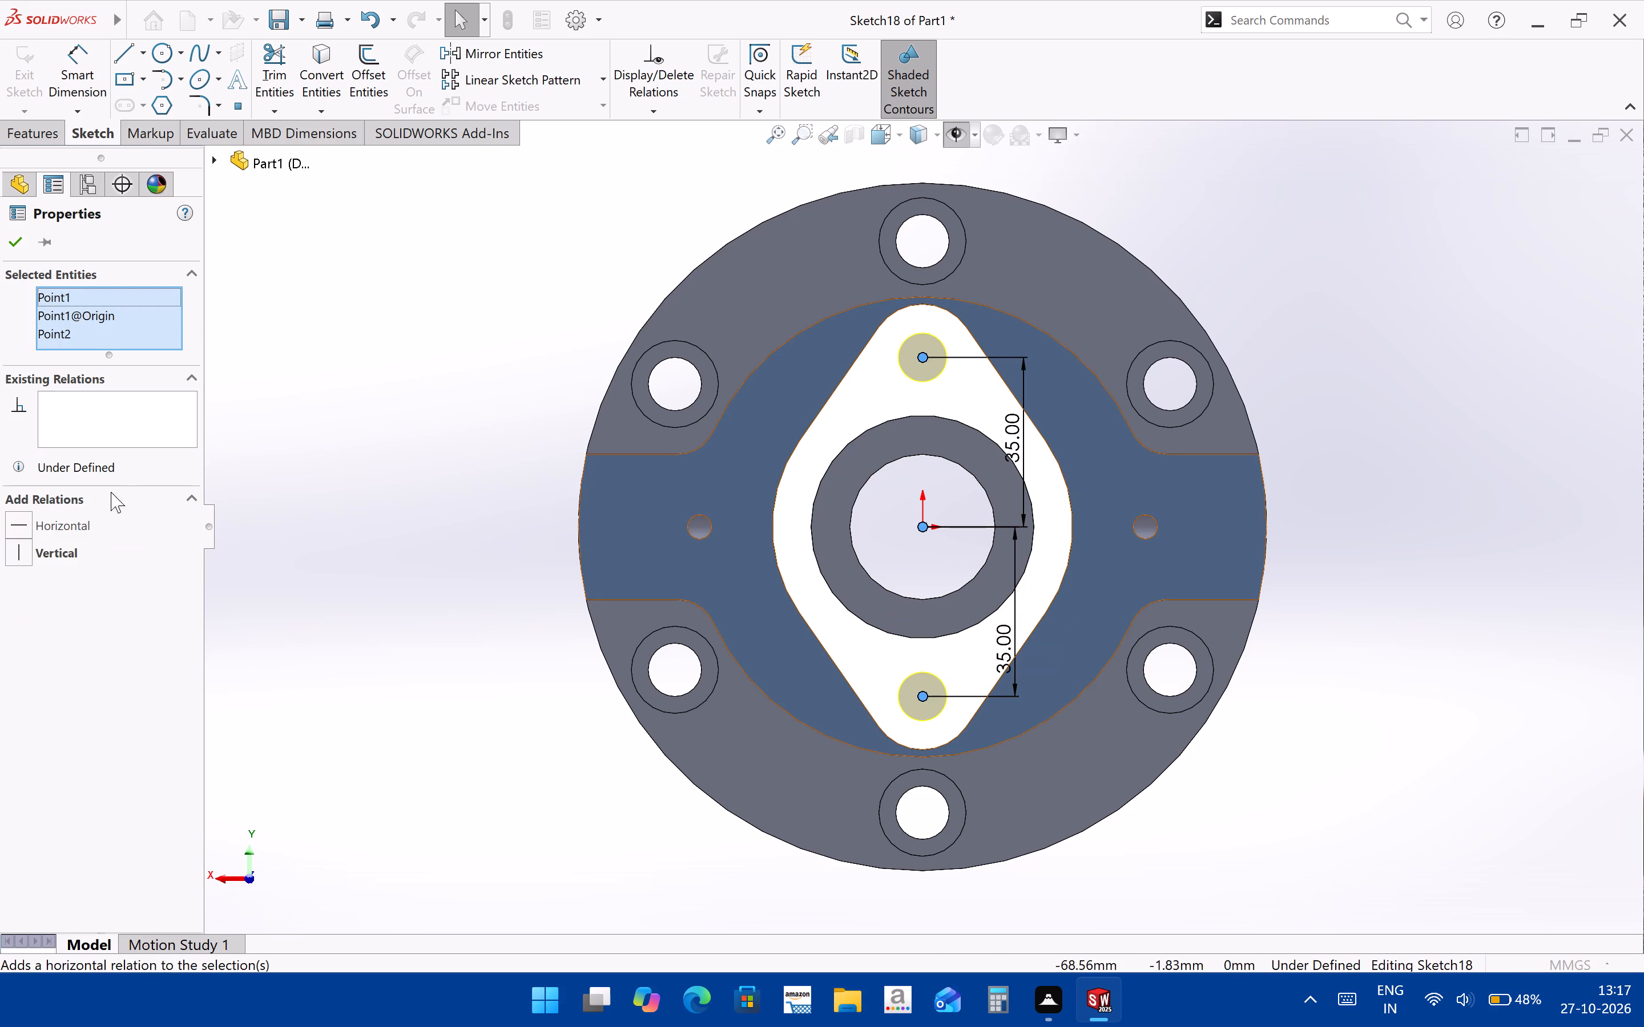
click(67, 545)
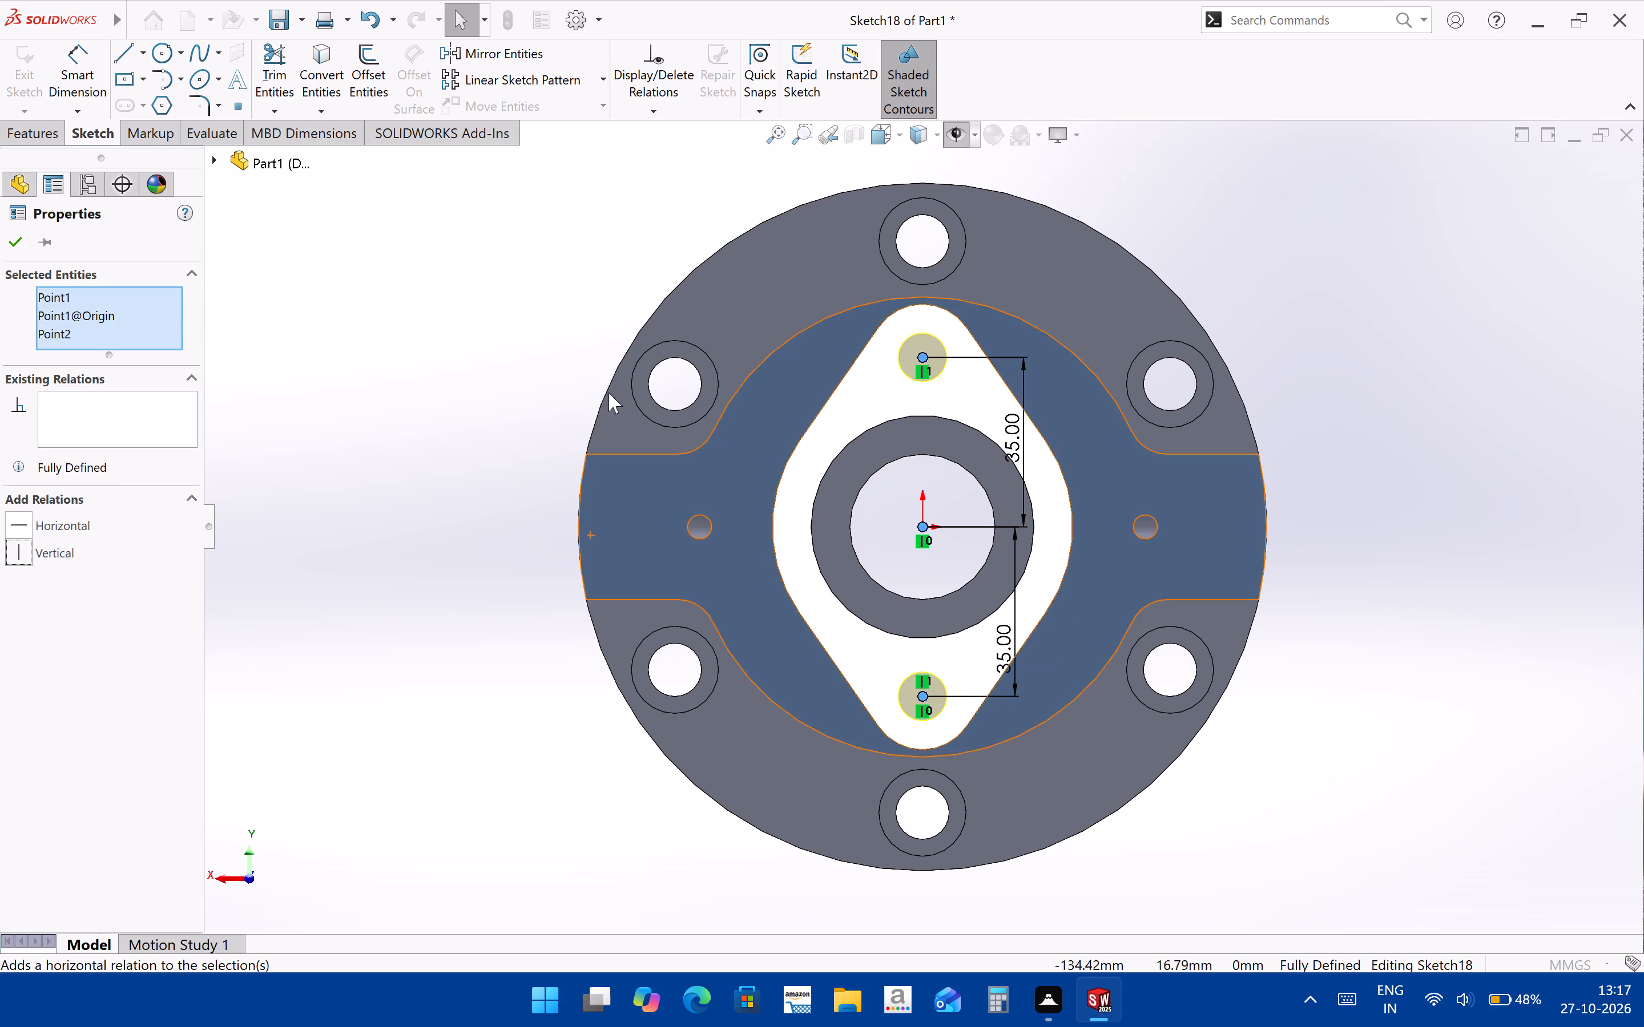
click(1531, 335)
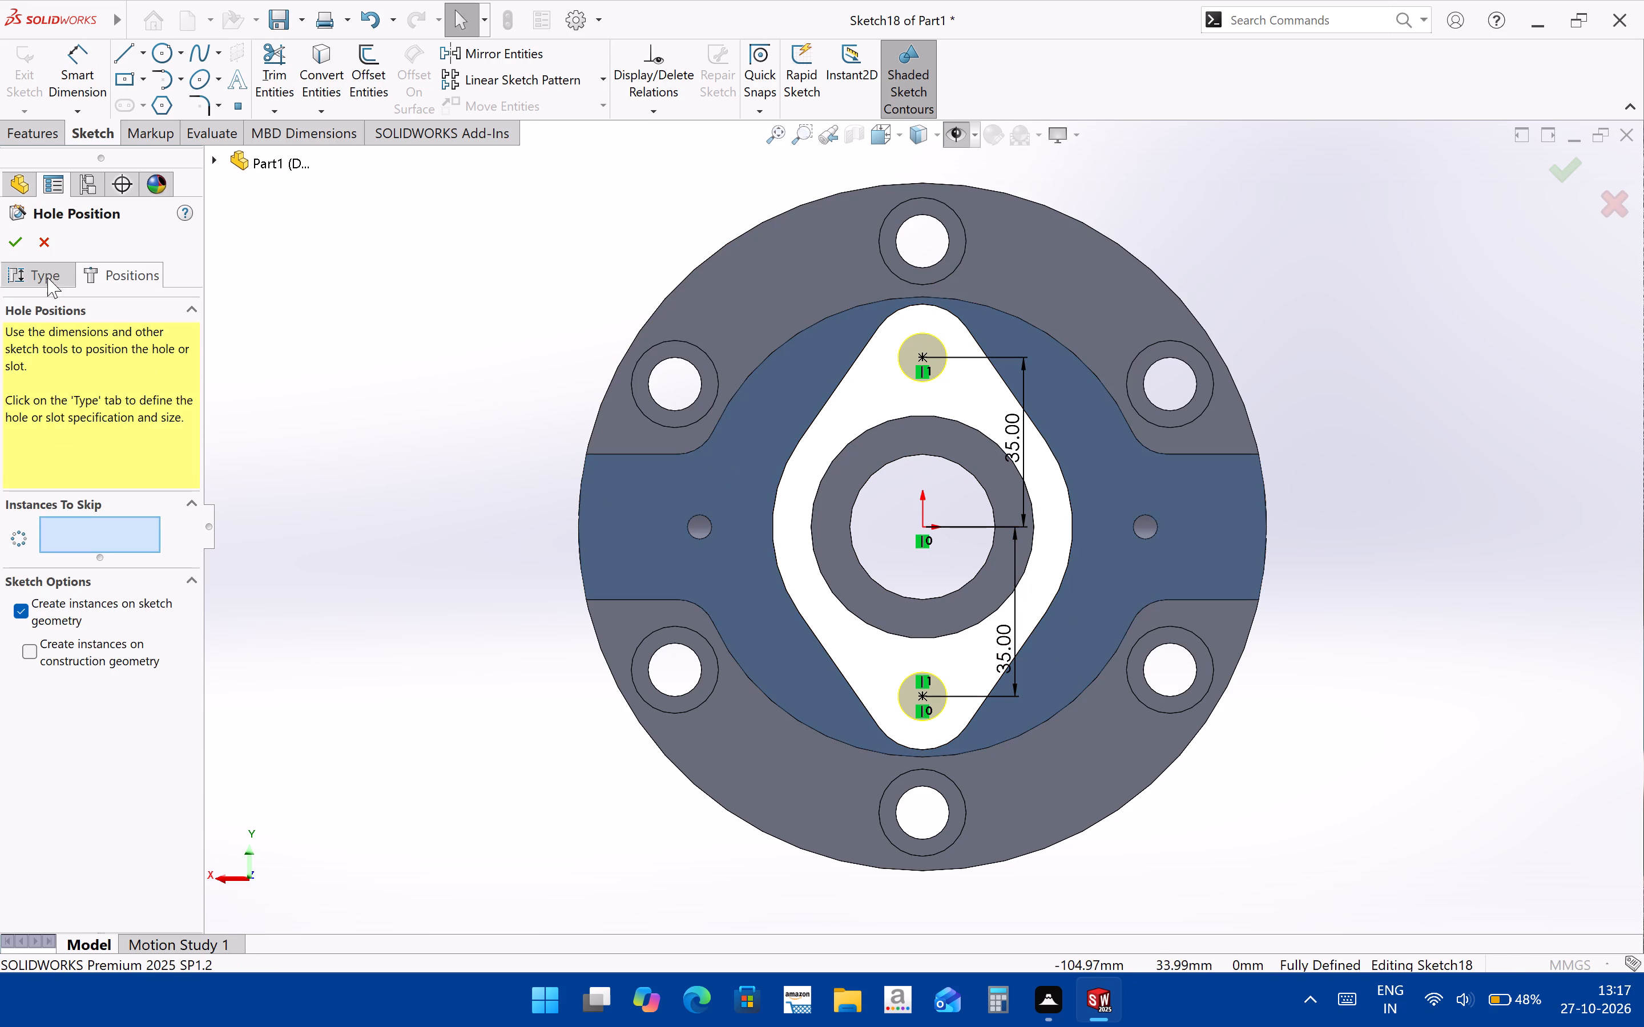
click(26, 246)
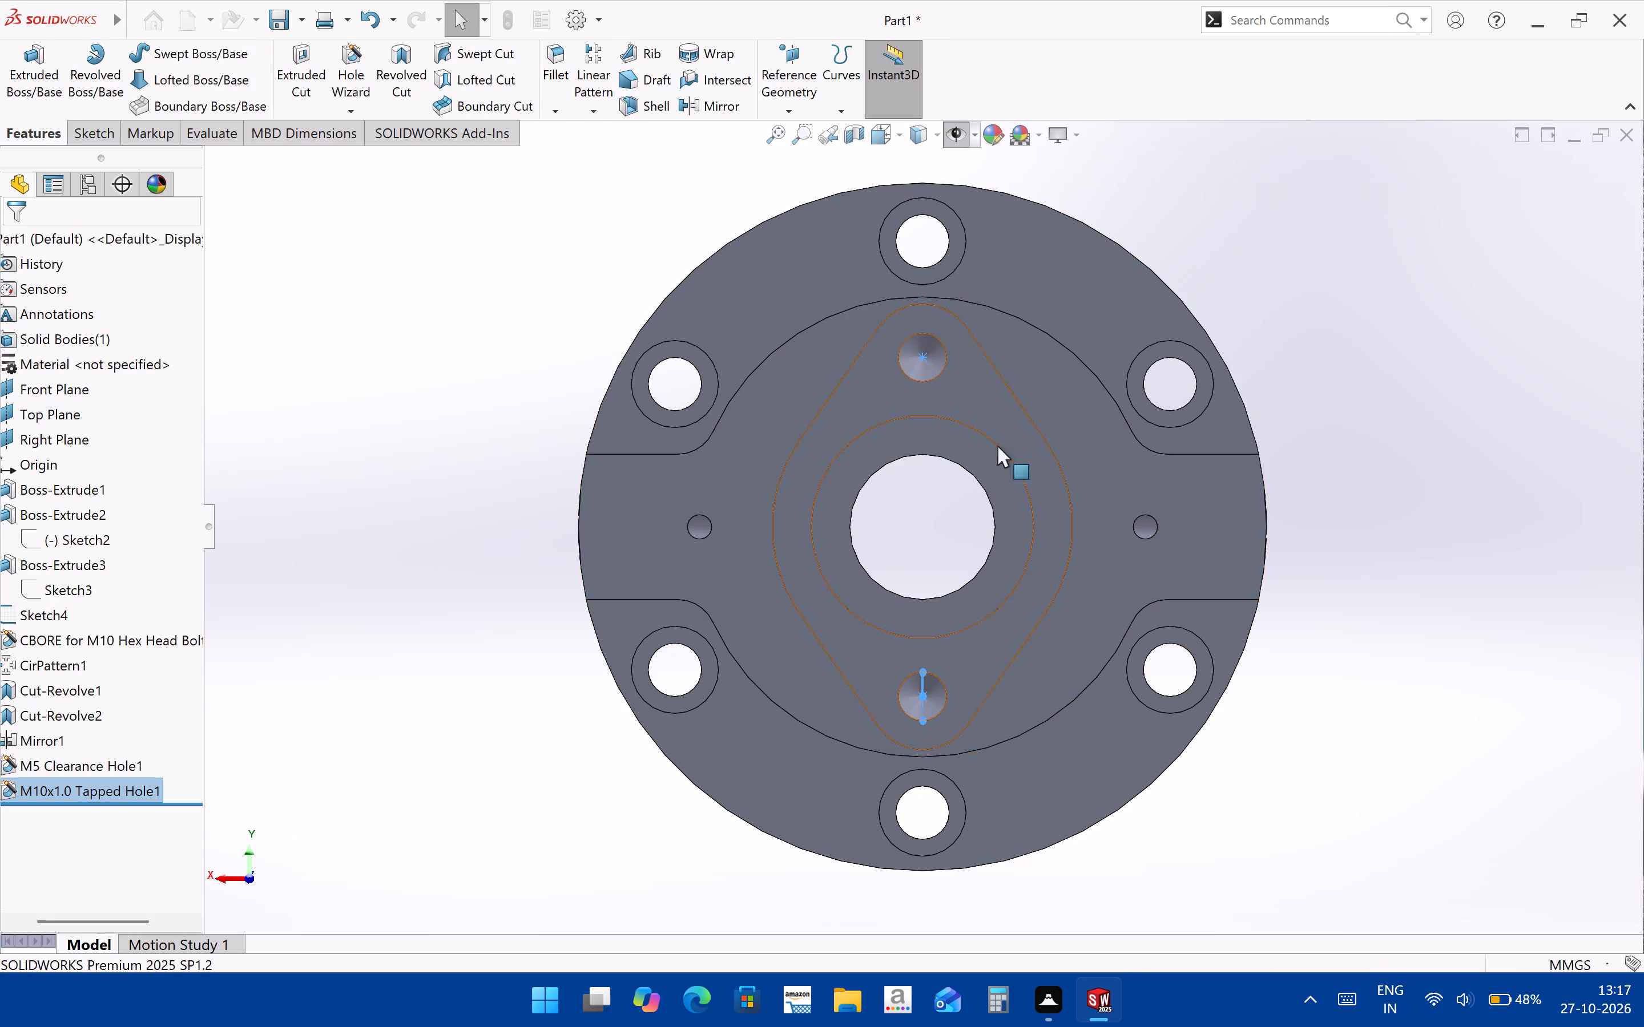
Inspect the boss and its tapped holes from several angles, and examine the part's interior in a section view.
middle_drag(1116, 566, 1102, 410)
middle_drag(1097, 398, 875, 473)
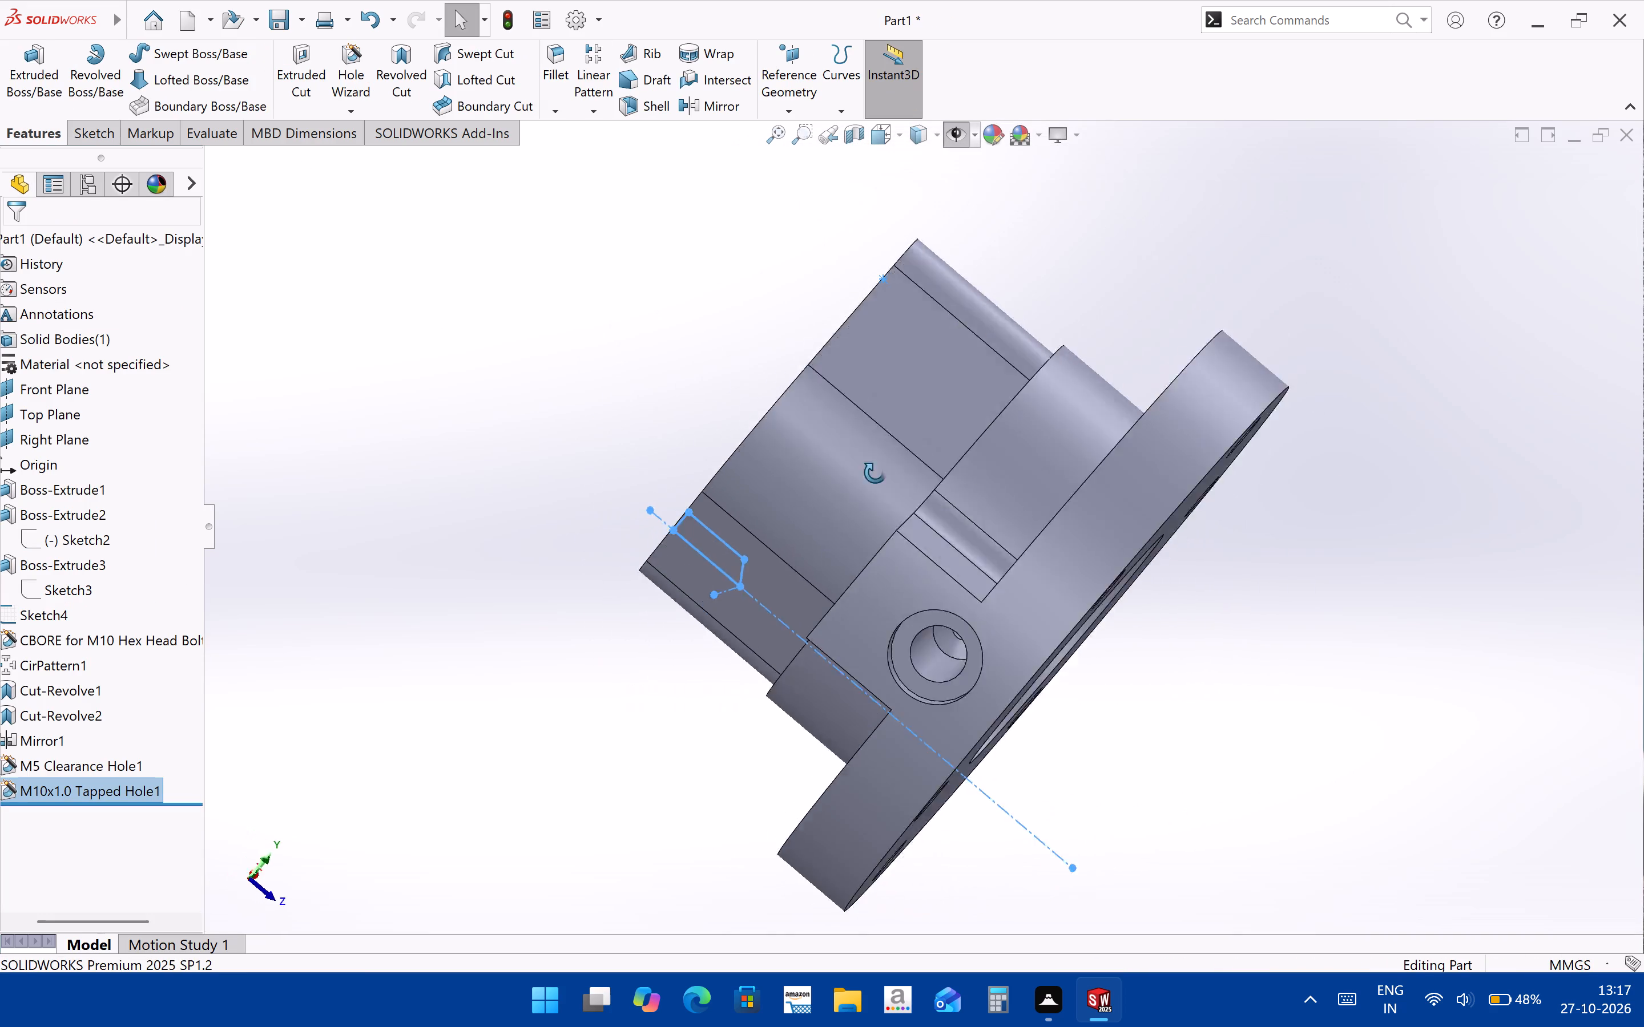
middle_drag(875, 473, 1020, 530)
click(1601, 483)
middle_drag(799, 610, 822, 544)
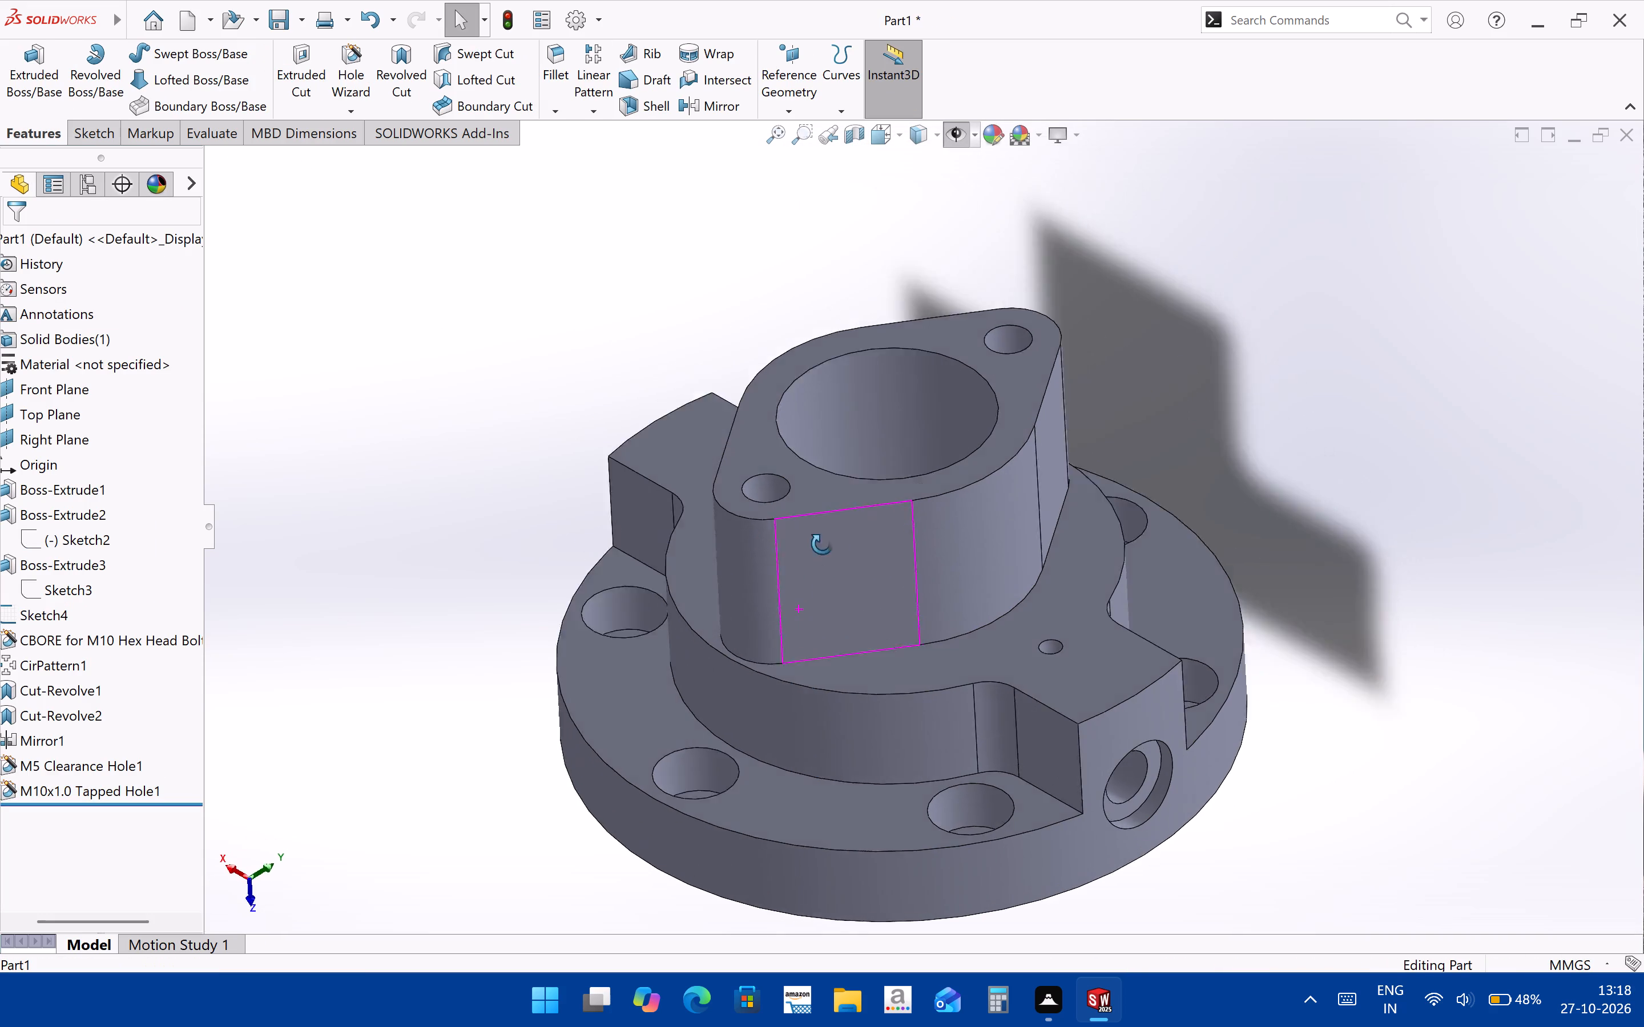
middle_drag(822, 544, 795, 498)
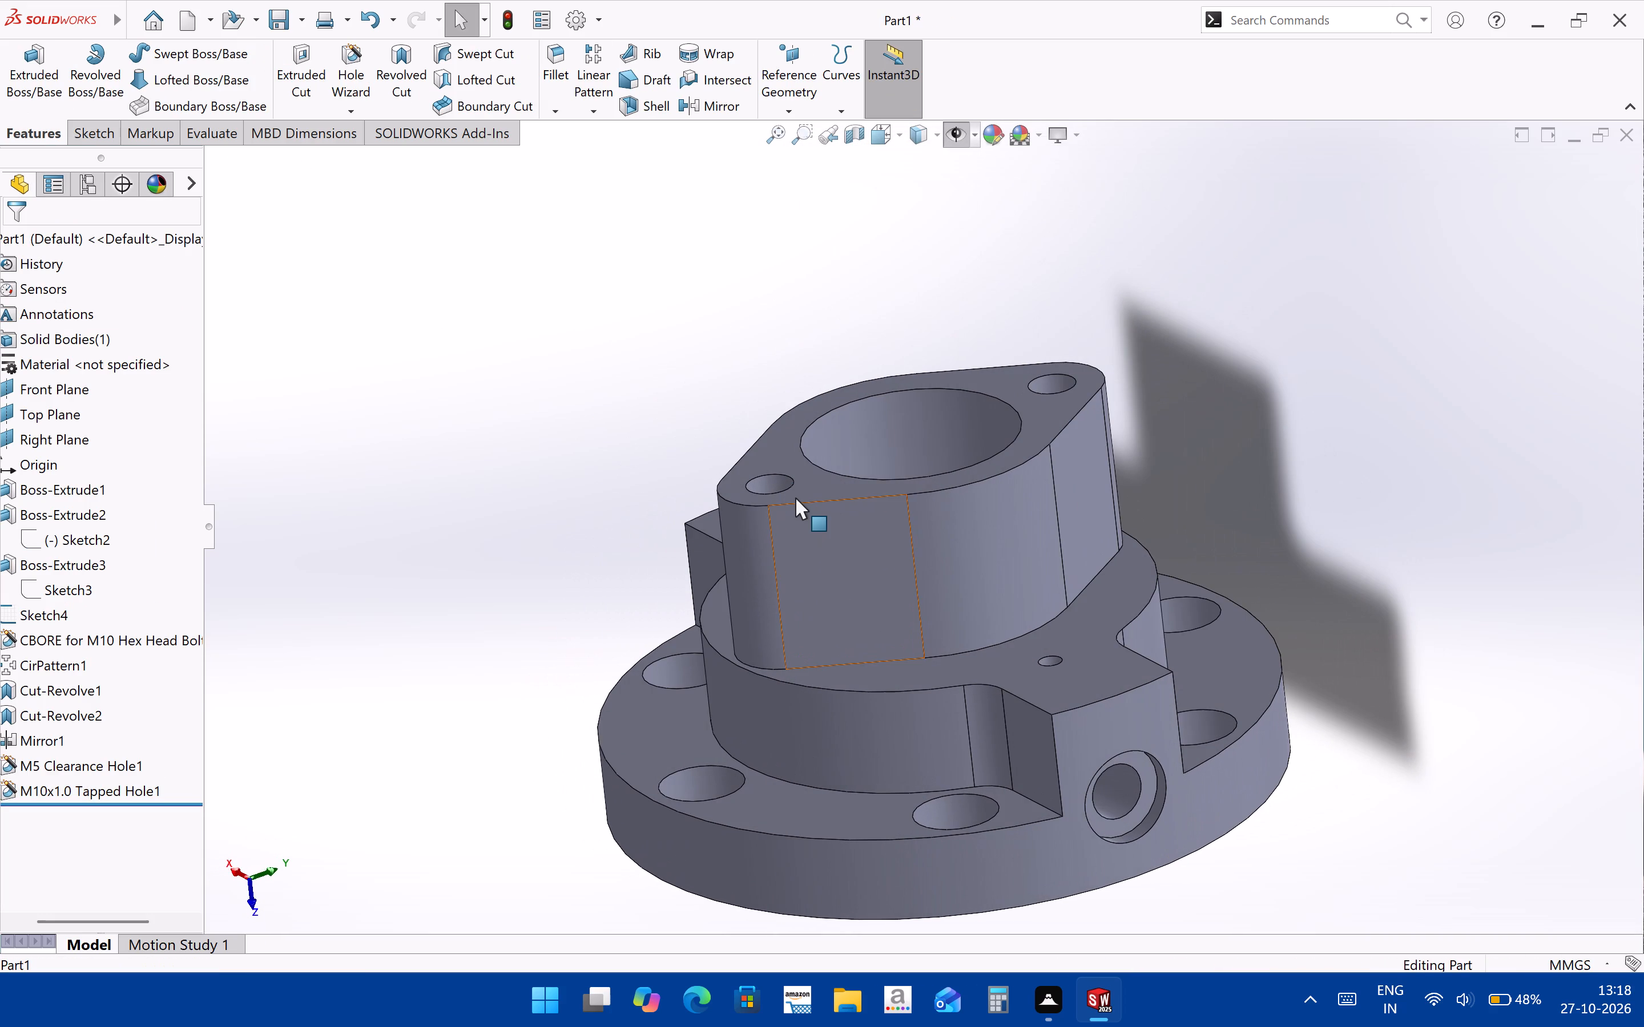
scroll(800, 433, up, 1)
click(852, 138)
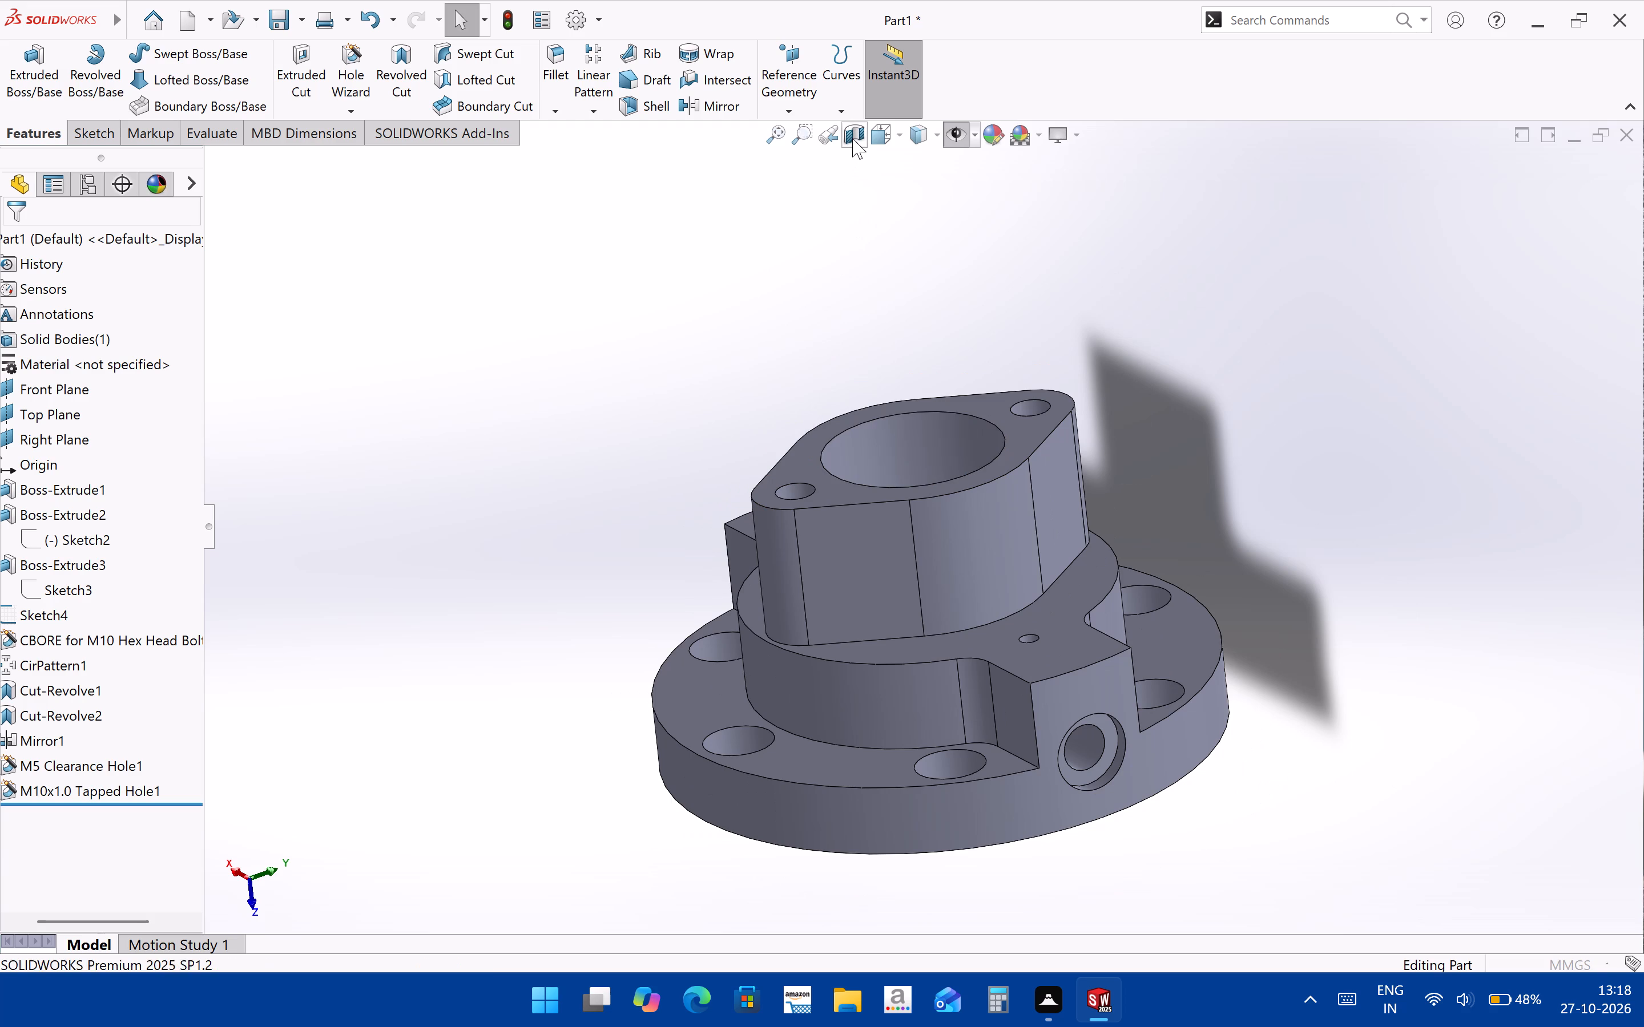
middle_drag(921, 604, 1044, 470)
middle_drag(1070, 468, 979, 536)
click(1573, 178)
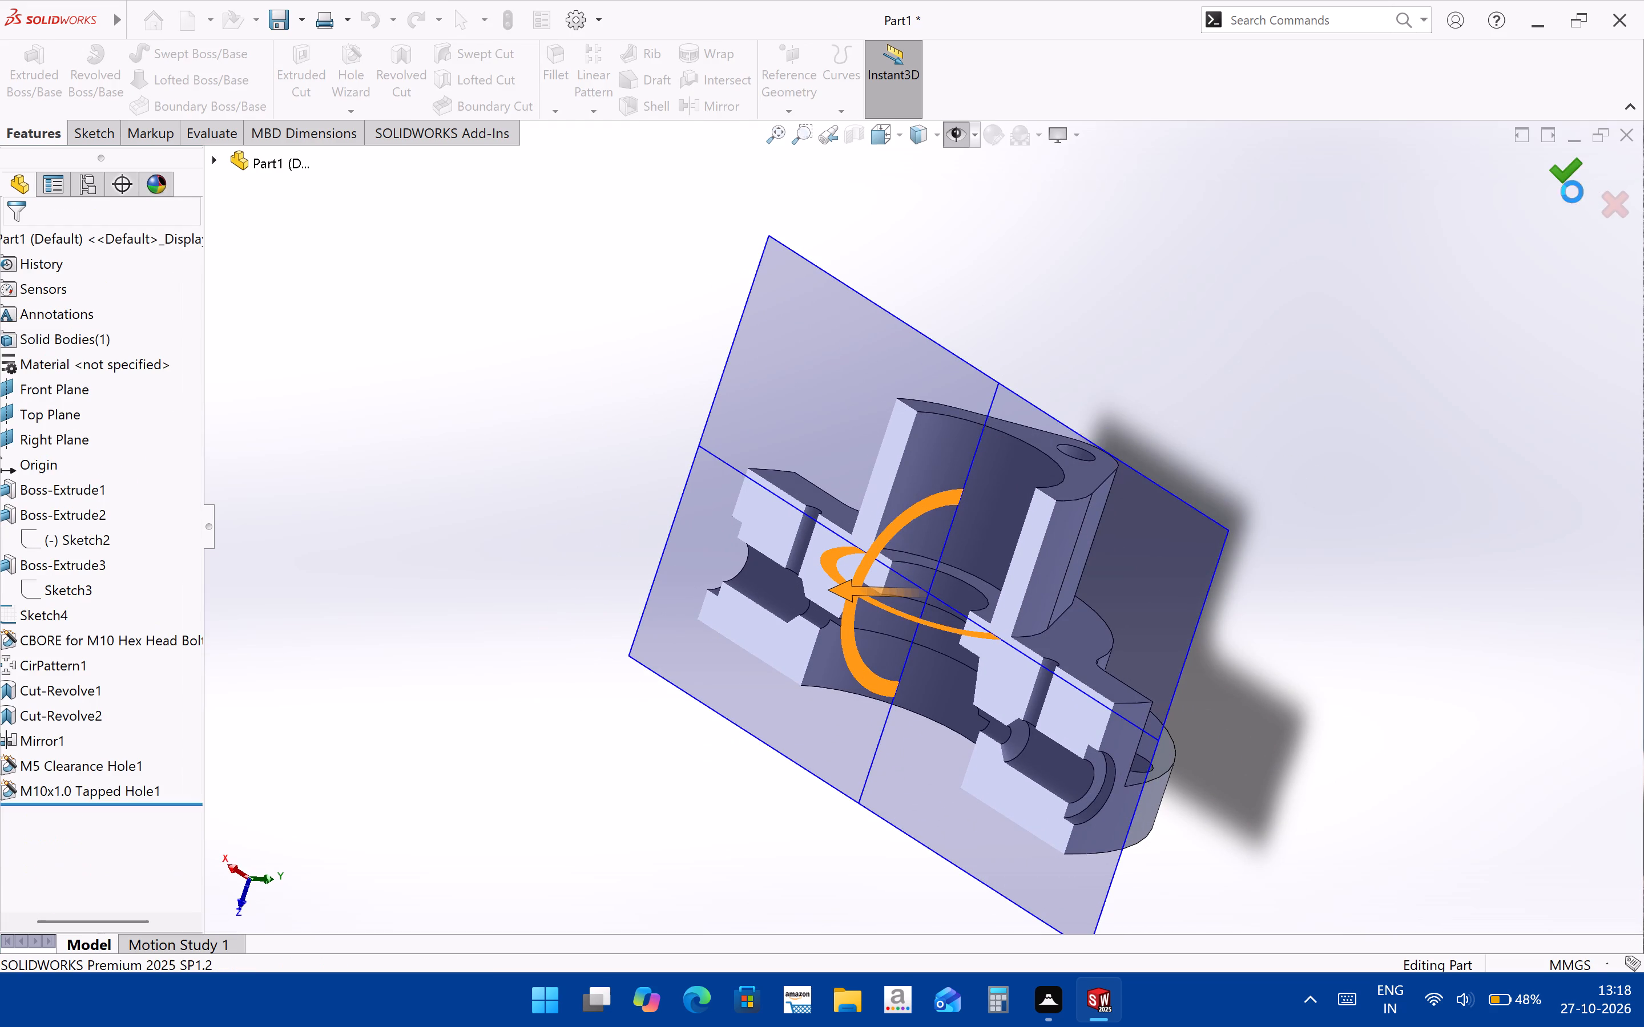
click(837, 136)
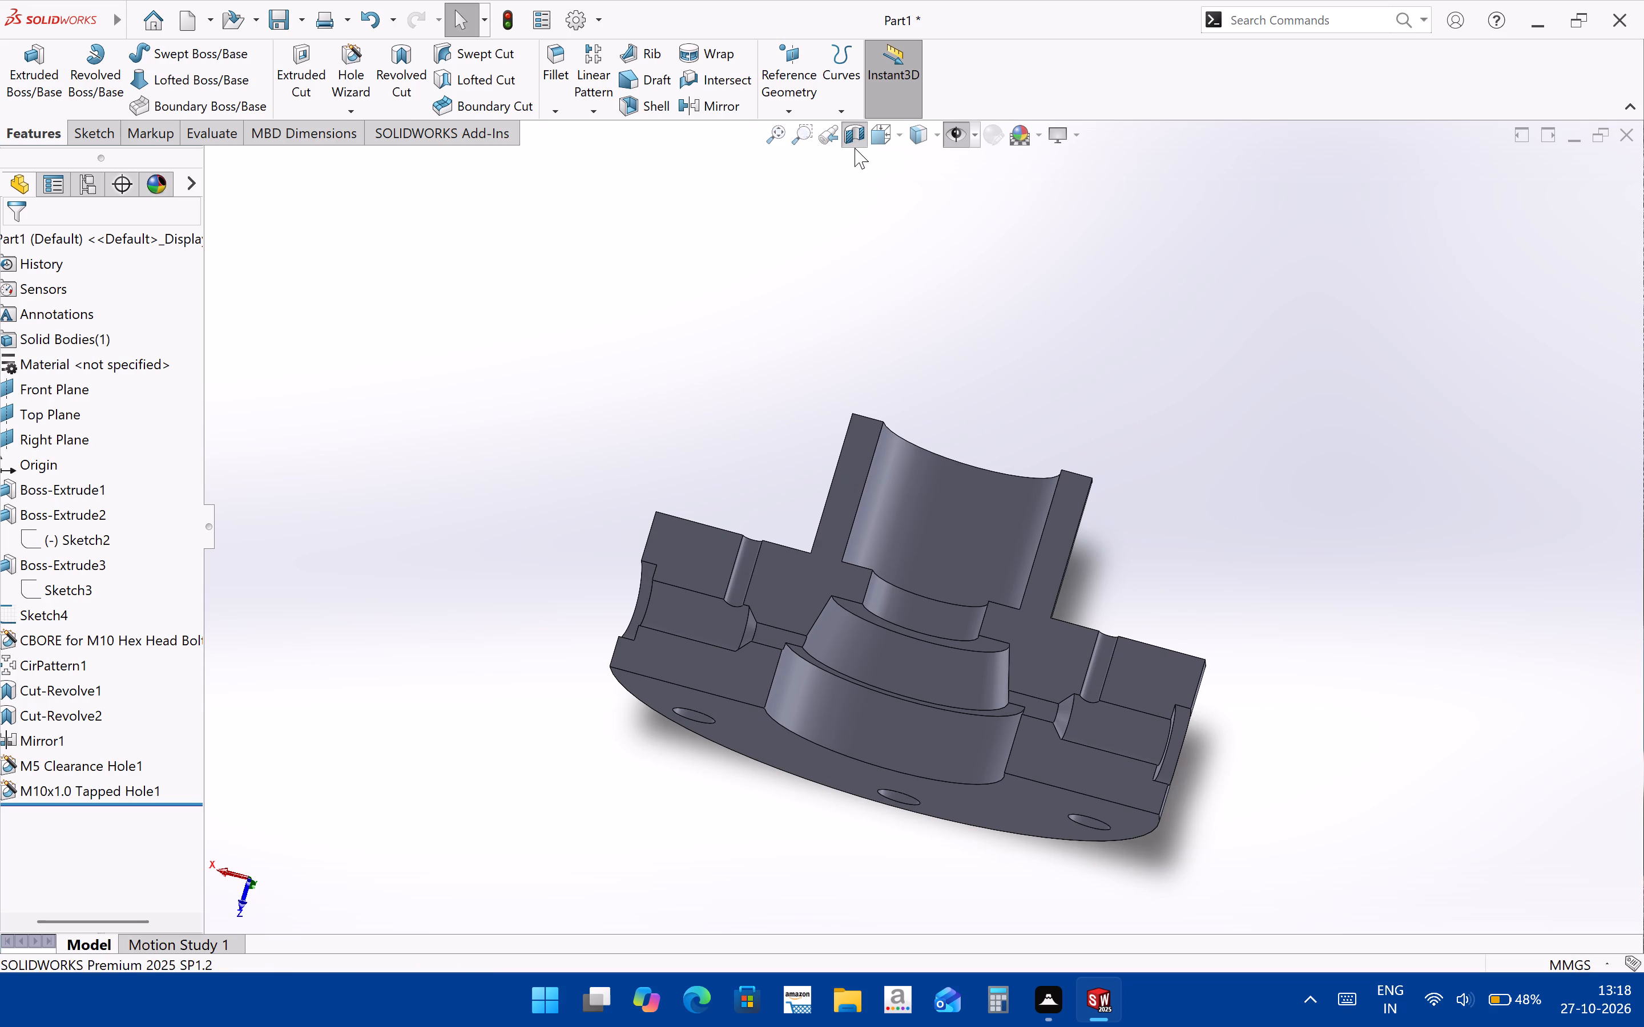
Close the current section view and section the part along the Right Plane.
click(855, 141)
click(1202, 436)
middle_drag(1207, 572, 1109, 633)
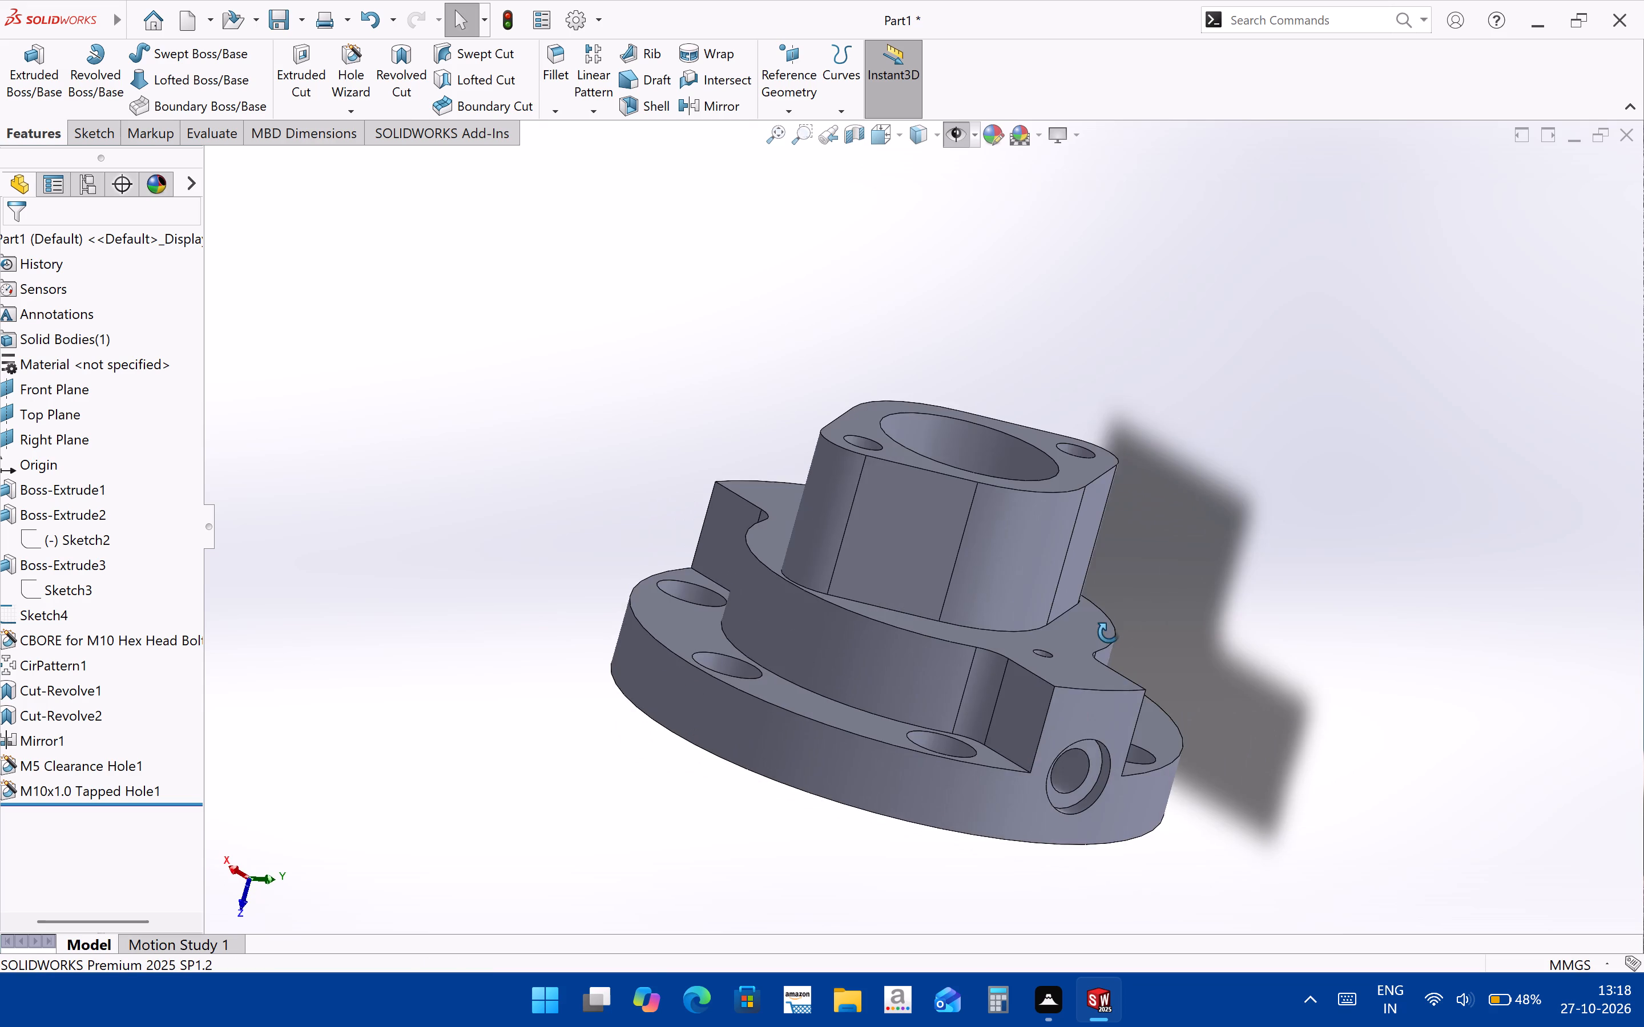
middle_drag(1109, 633, 1079, 657)
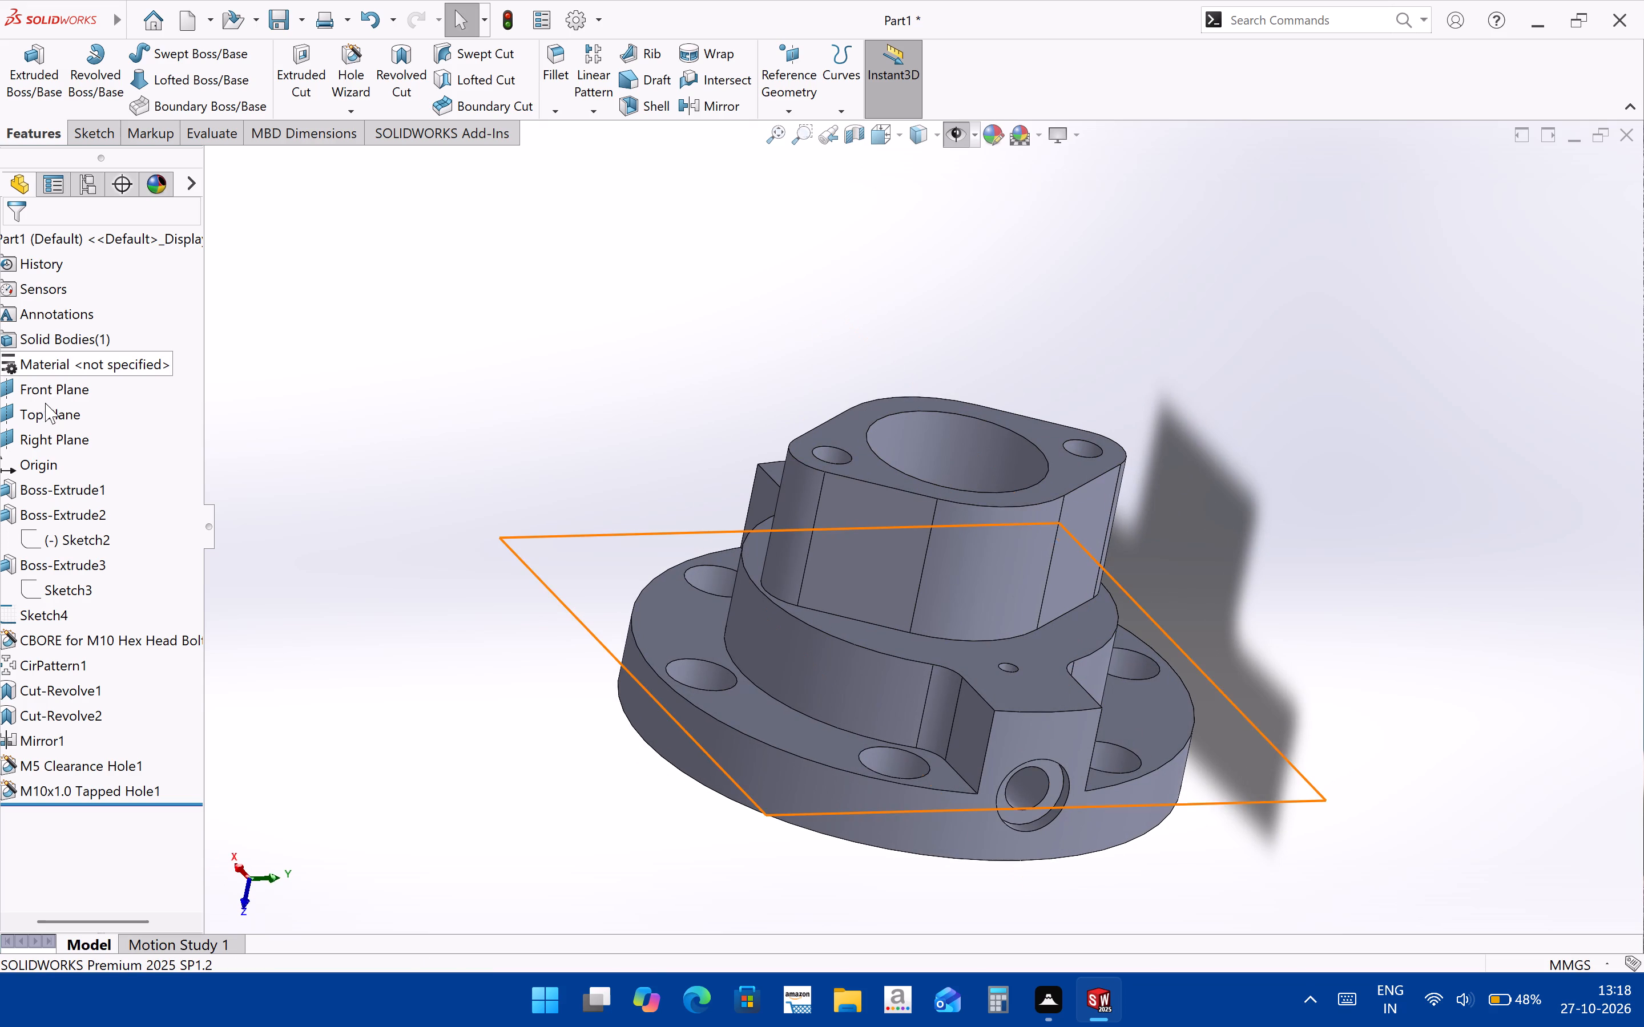
click(45, 431)
click(849, 141)
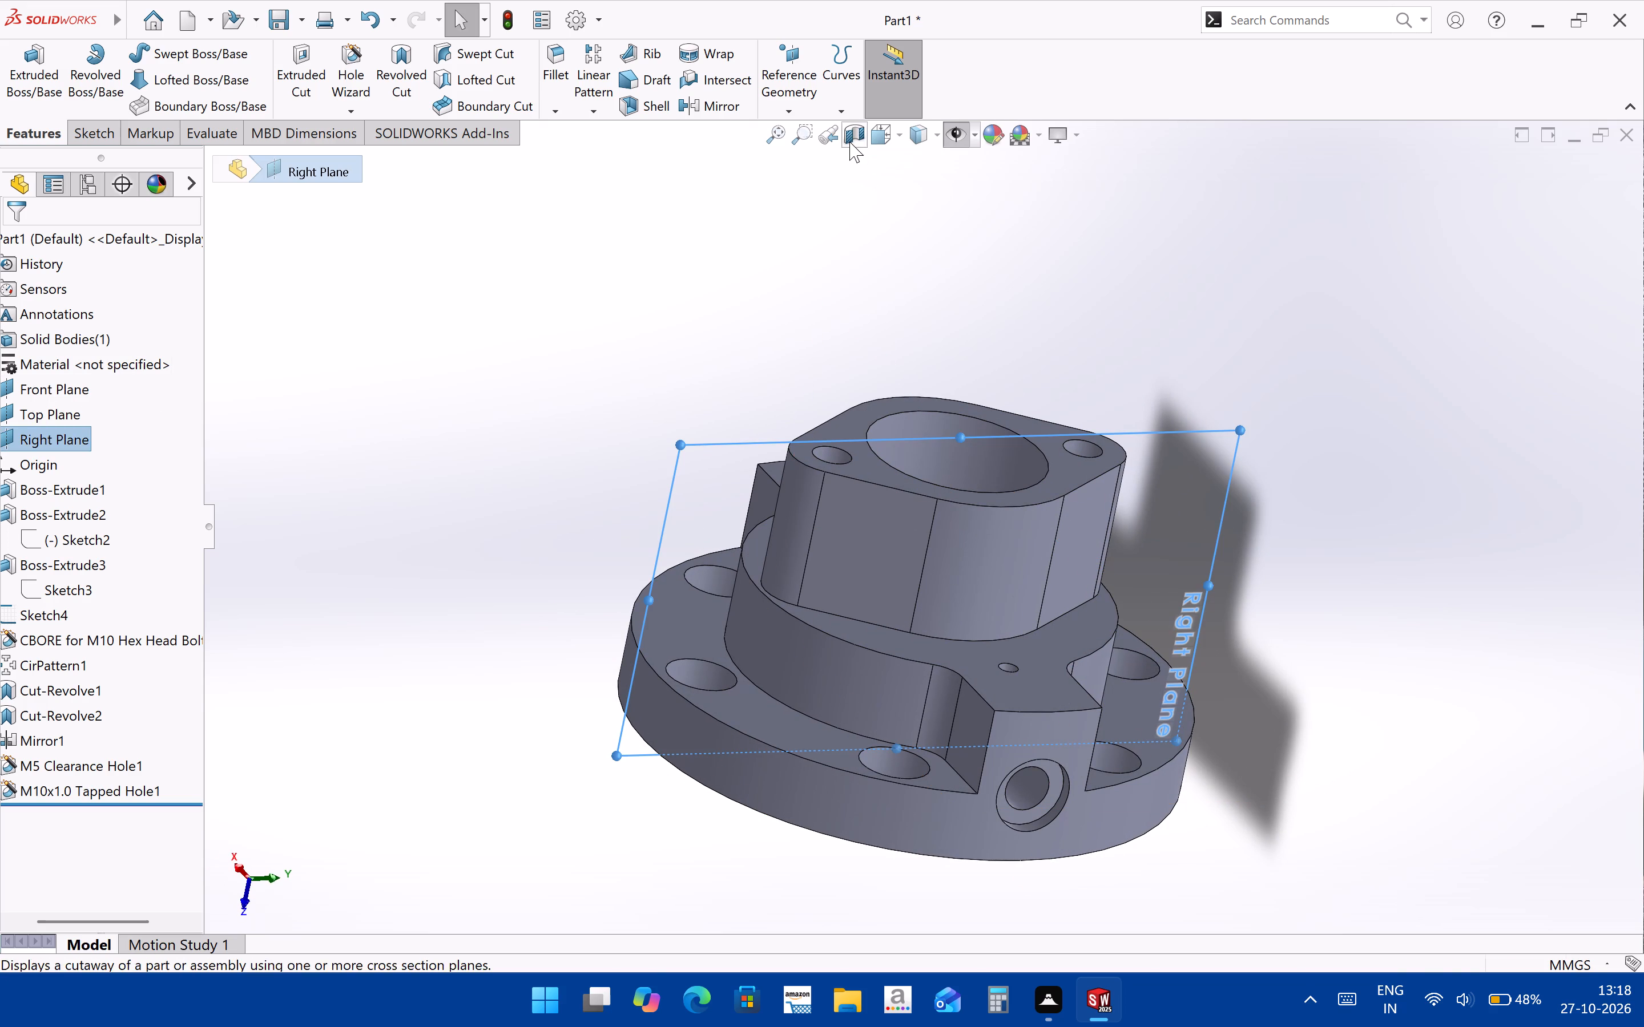
middle_drag(849, 555, 805, 536)
click(1578, 163)
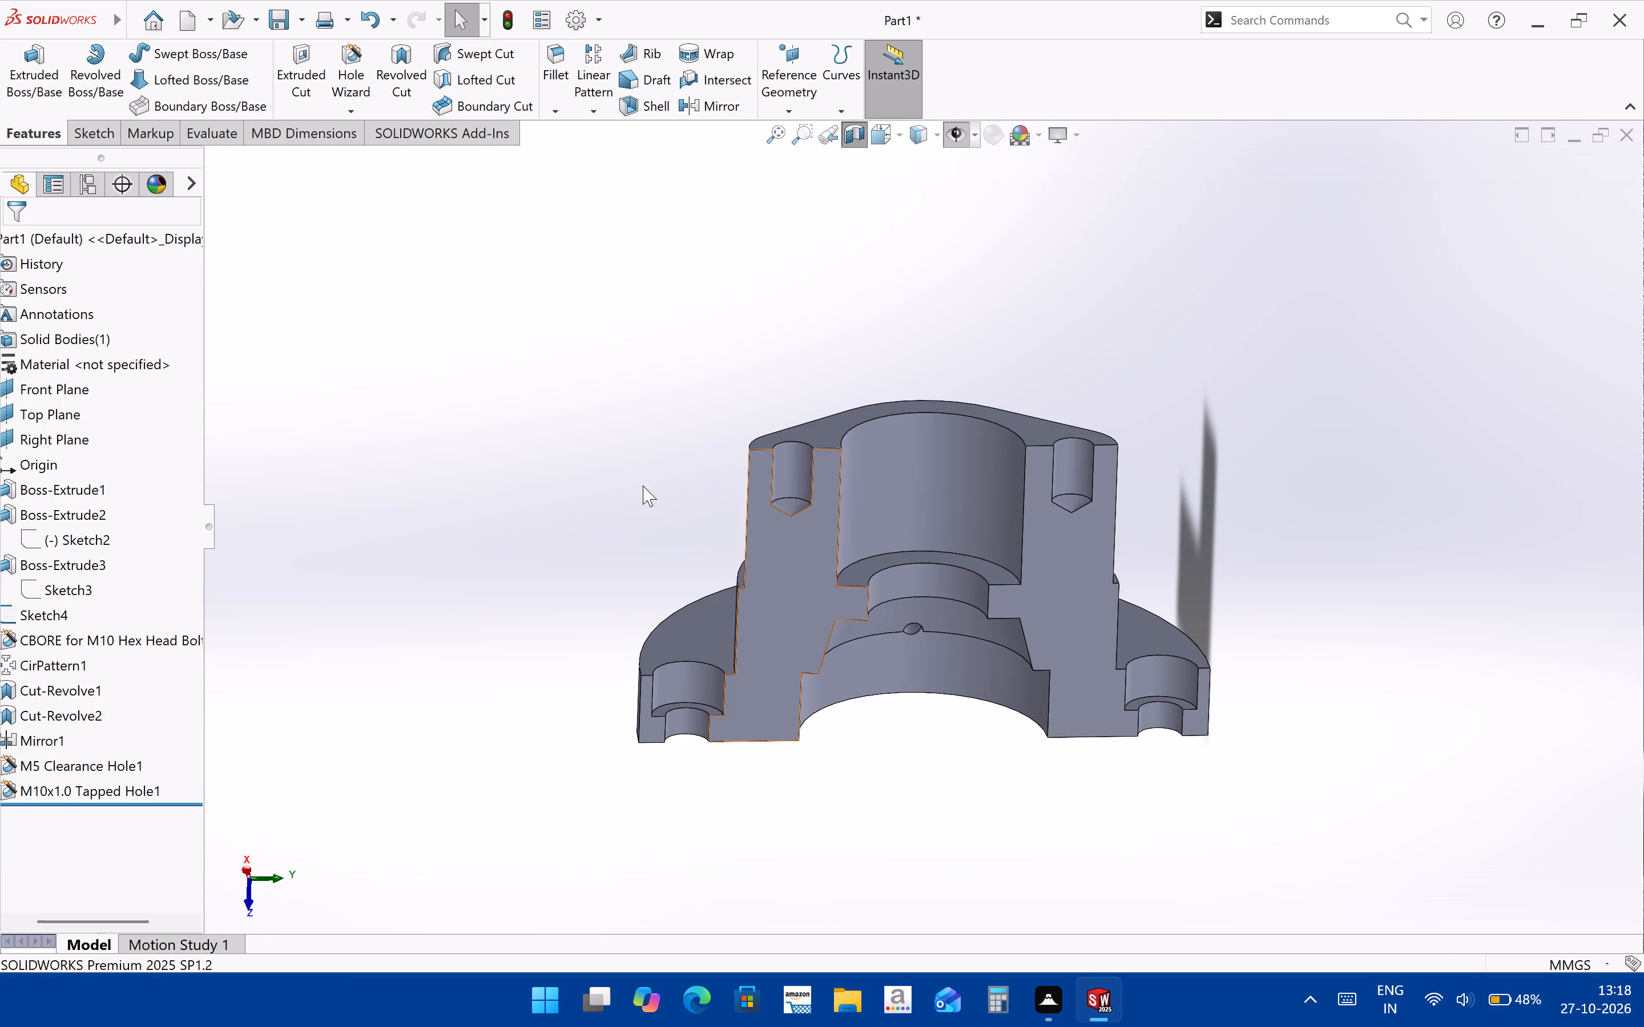
Examine the depth, drill-point shape and radius of the two M10 tapped holes in the Right Plane section.
scroll(717, 466, down, 3)
middle_drag(913, 539, 927, 436)
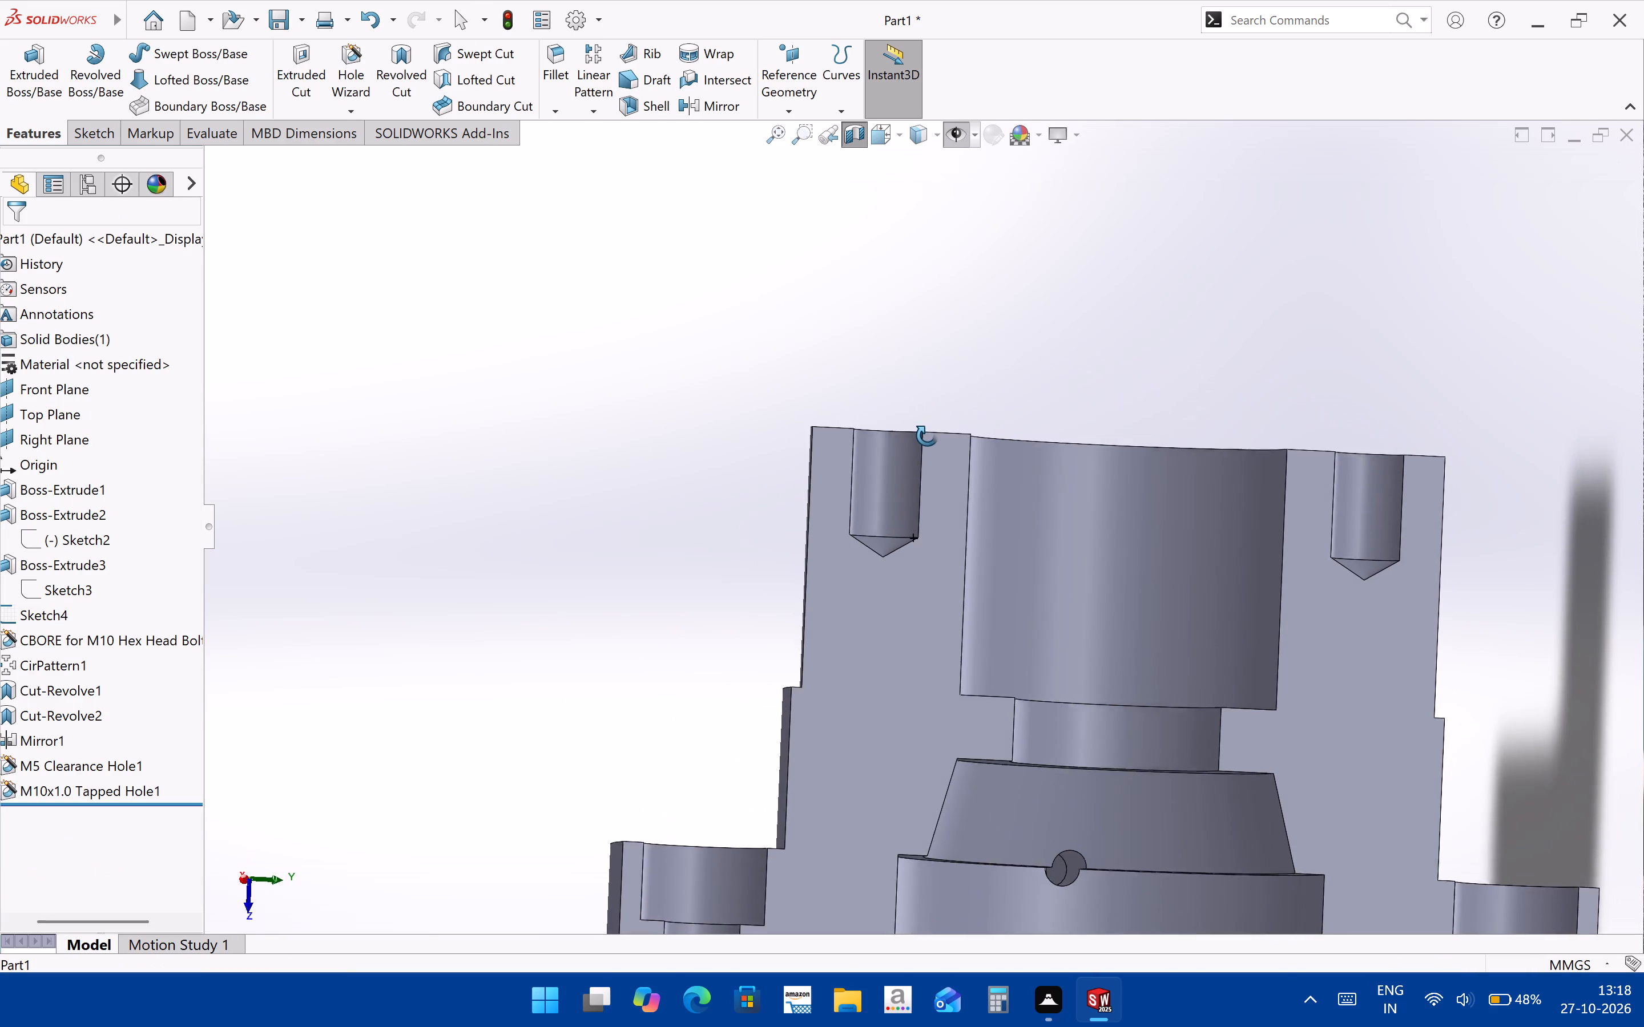
middle_drag(927, 436, 943, 468)
click(919, 507)
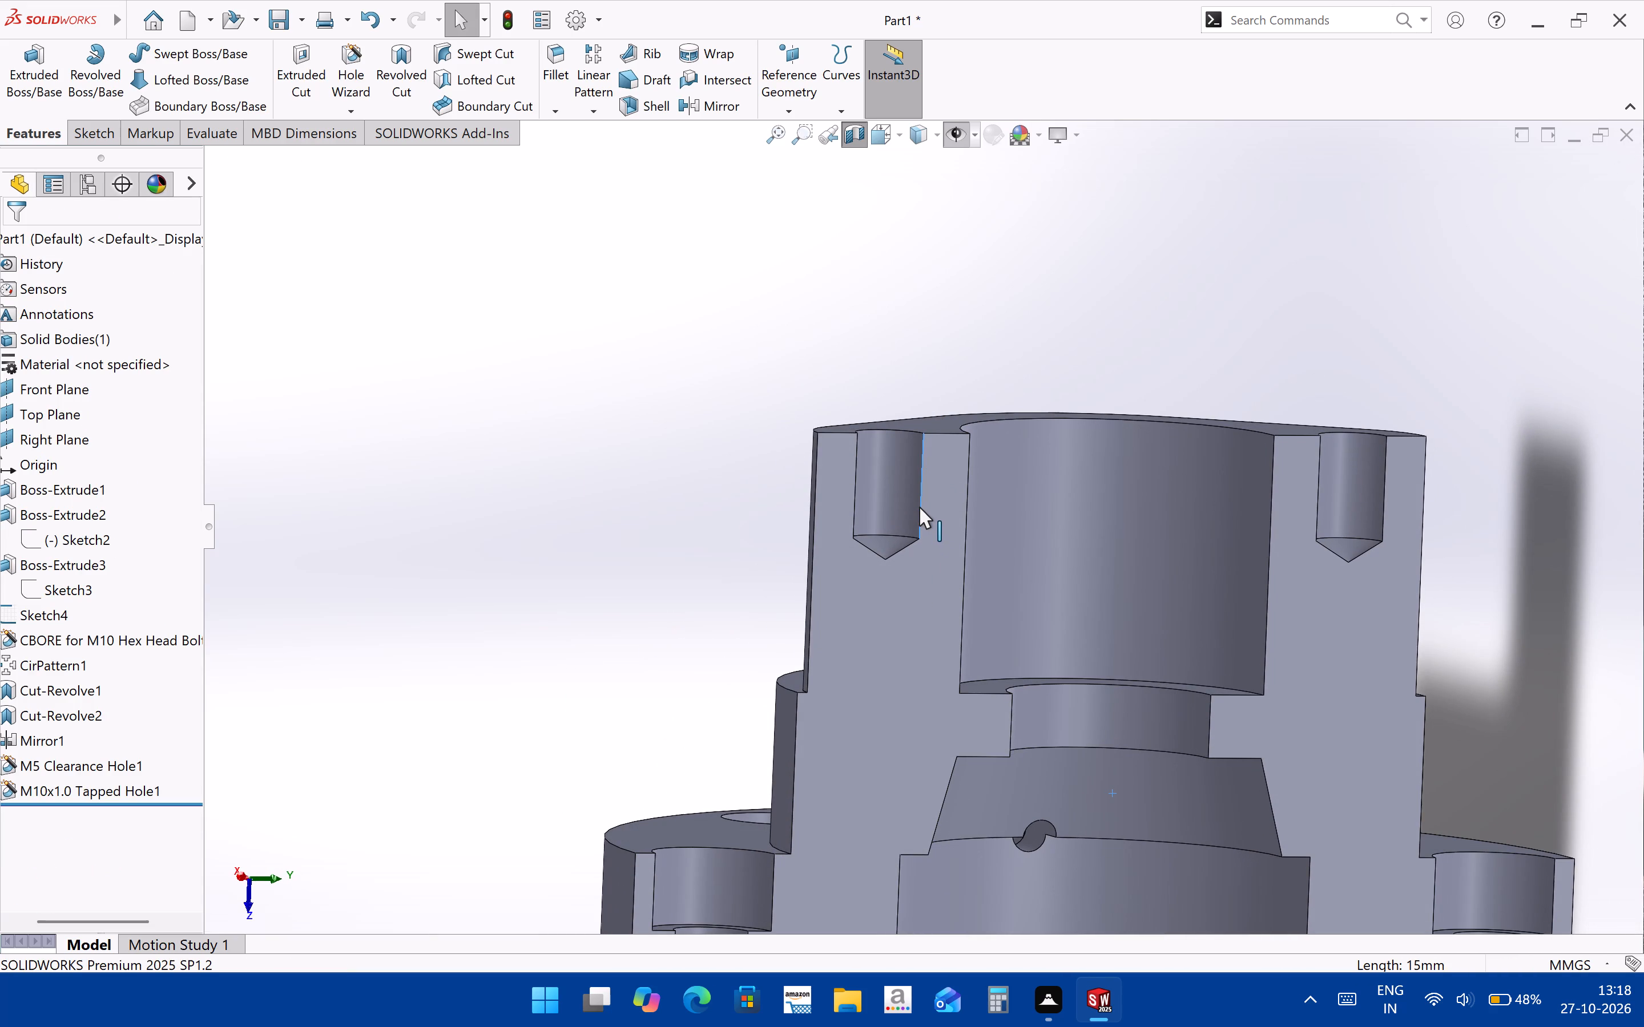
click(931, 313)
scroll(898, 563, down, 3)
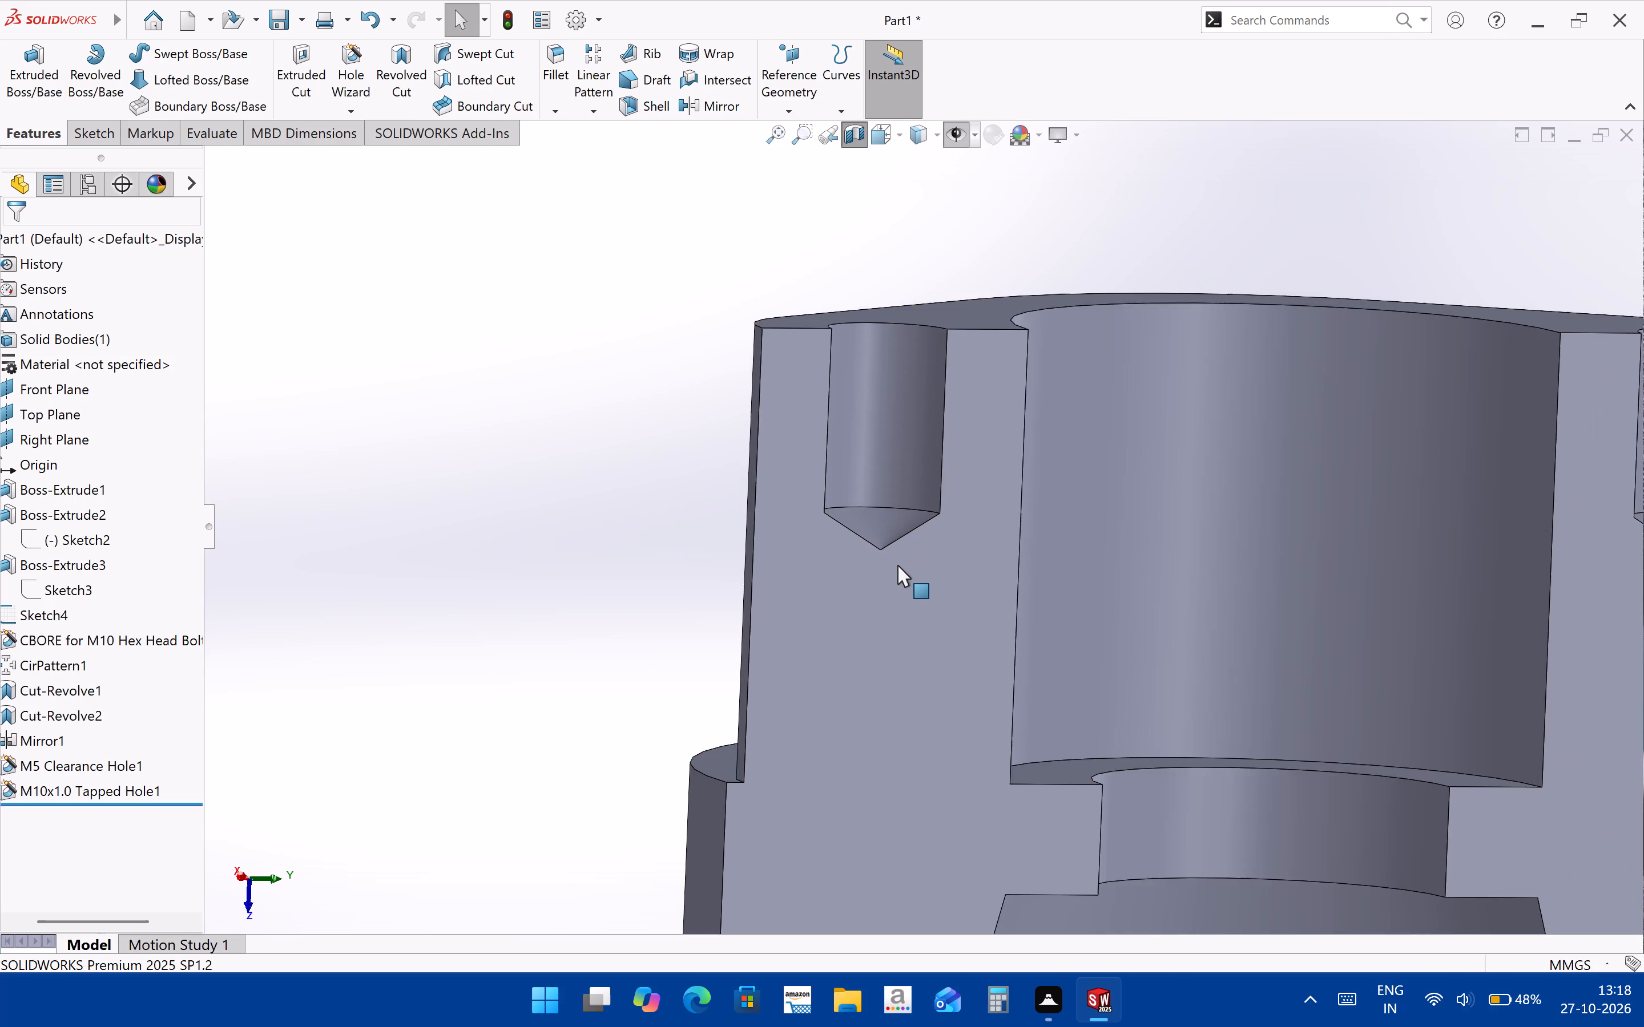
scroll(897, 565, up, 6)
middle_drag(916, 577, 920, 844)
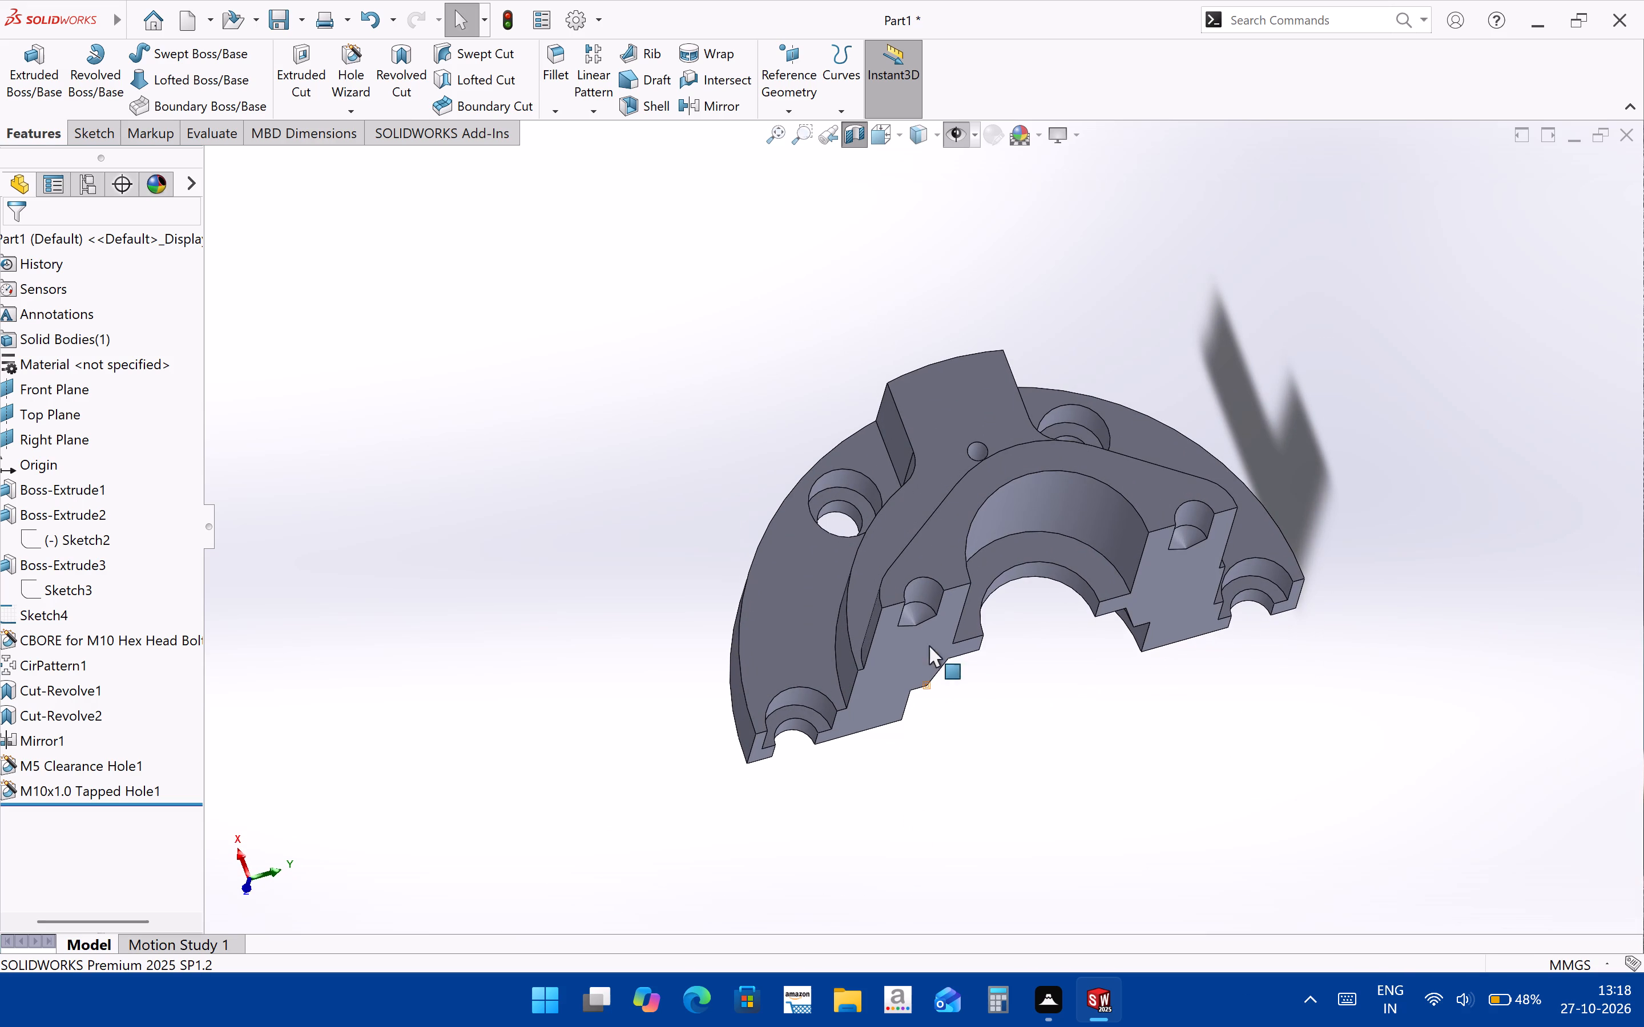
click(935, 580)
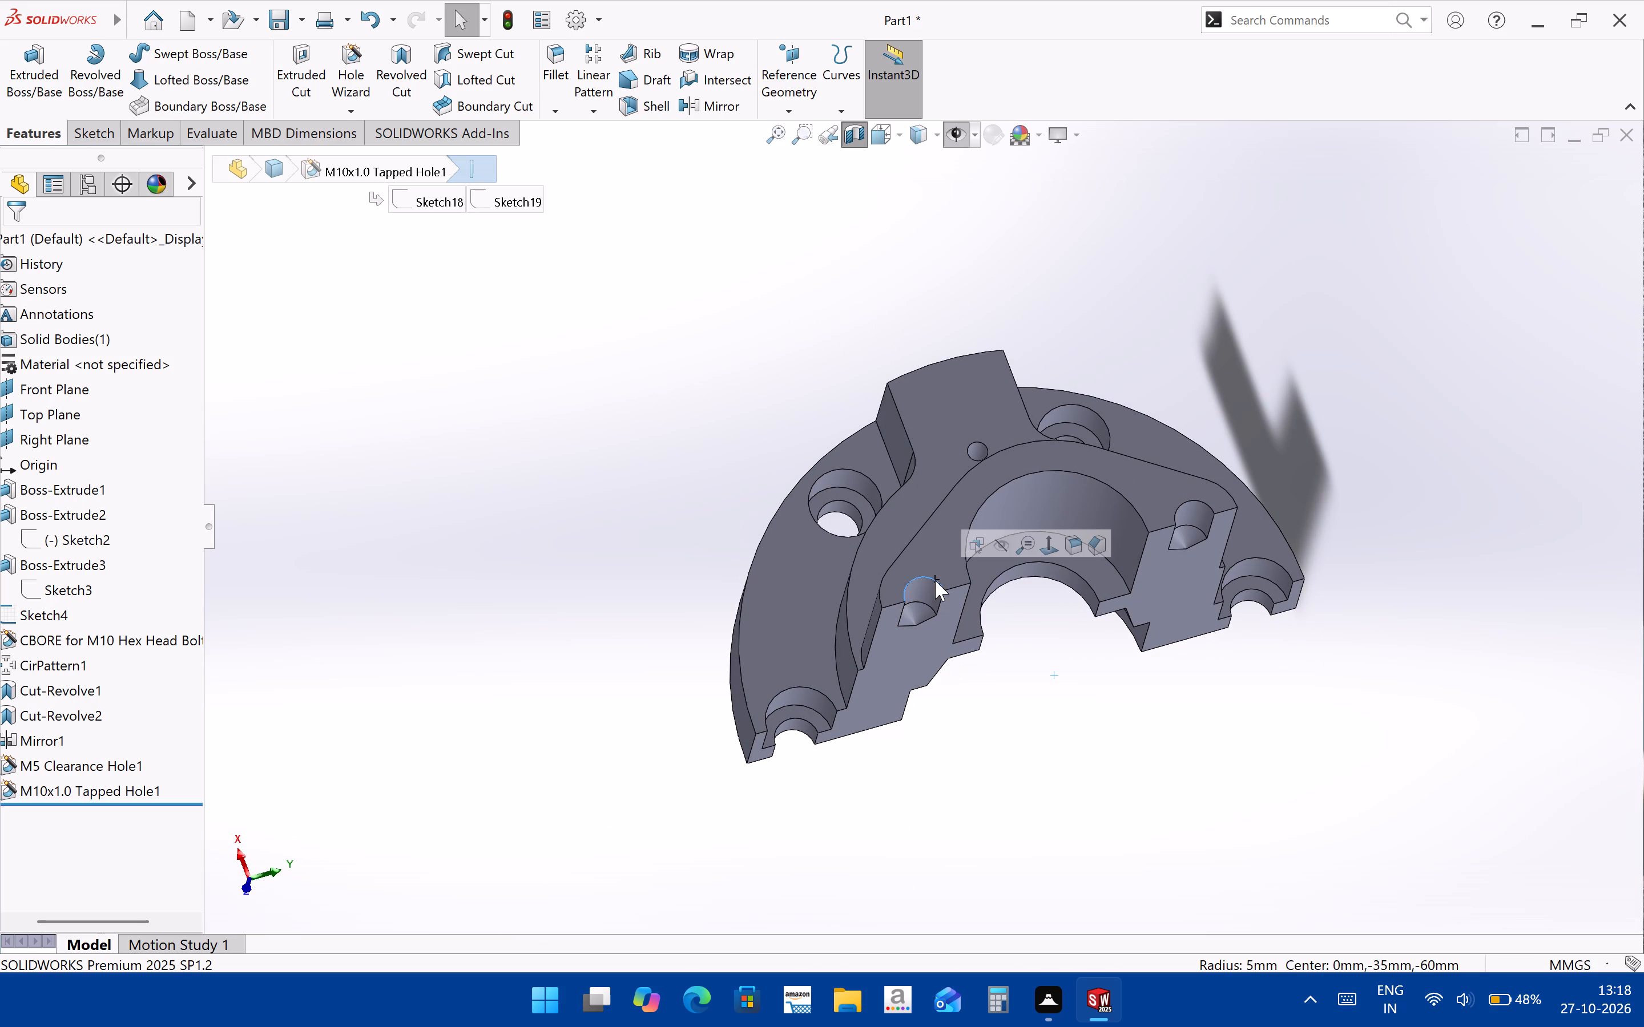
click(1481, 642)
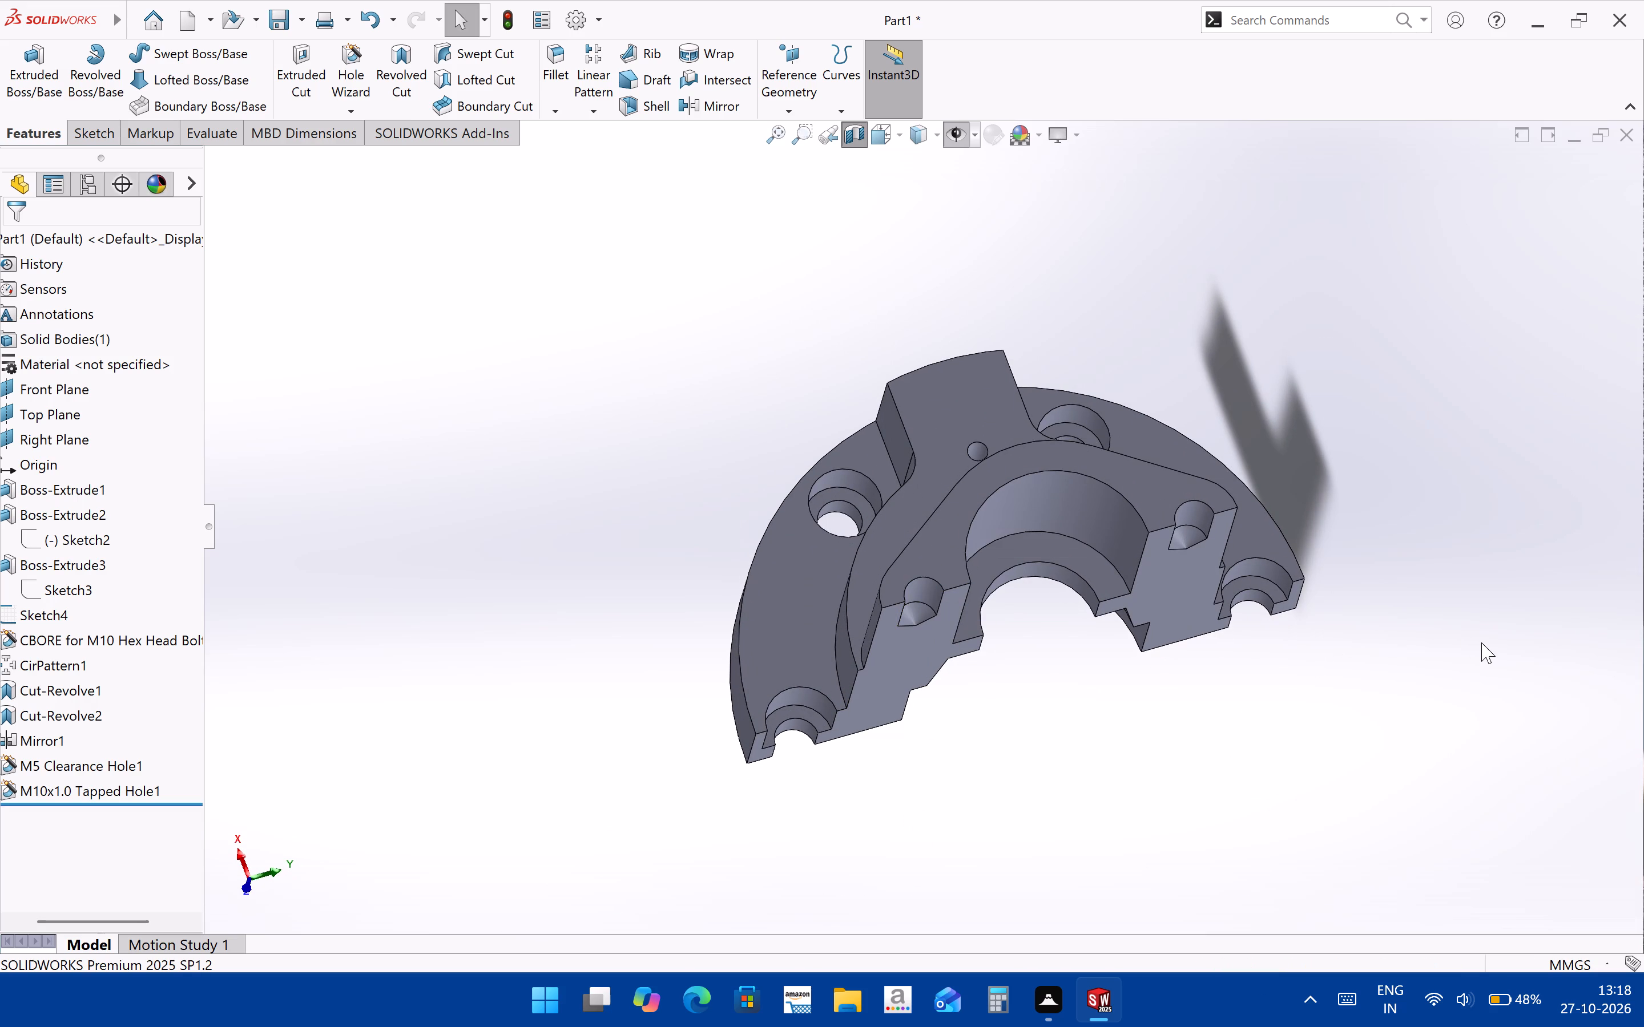
middle_drag(1145, 723, 1141, 541)
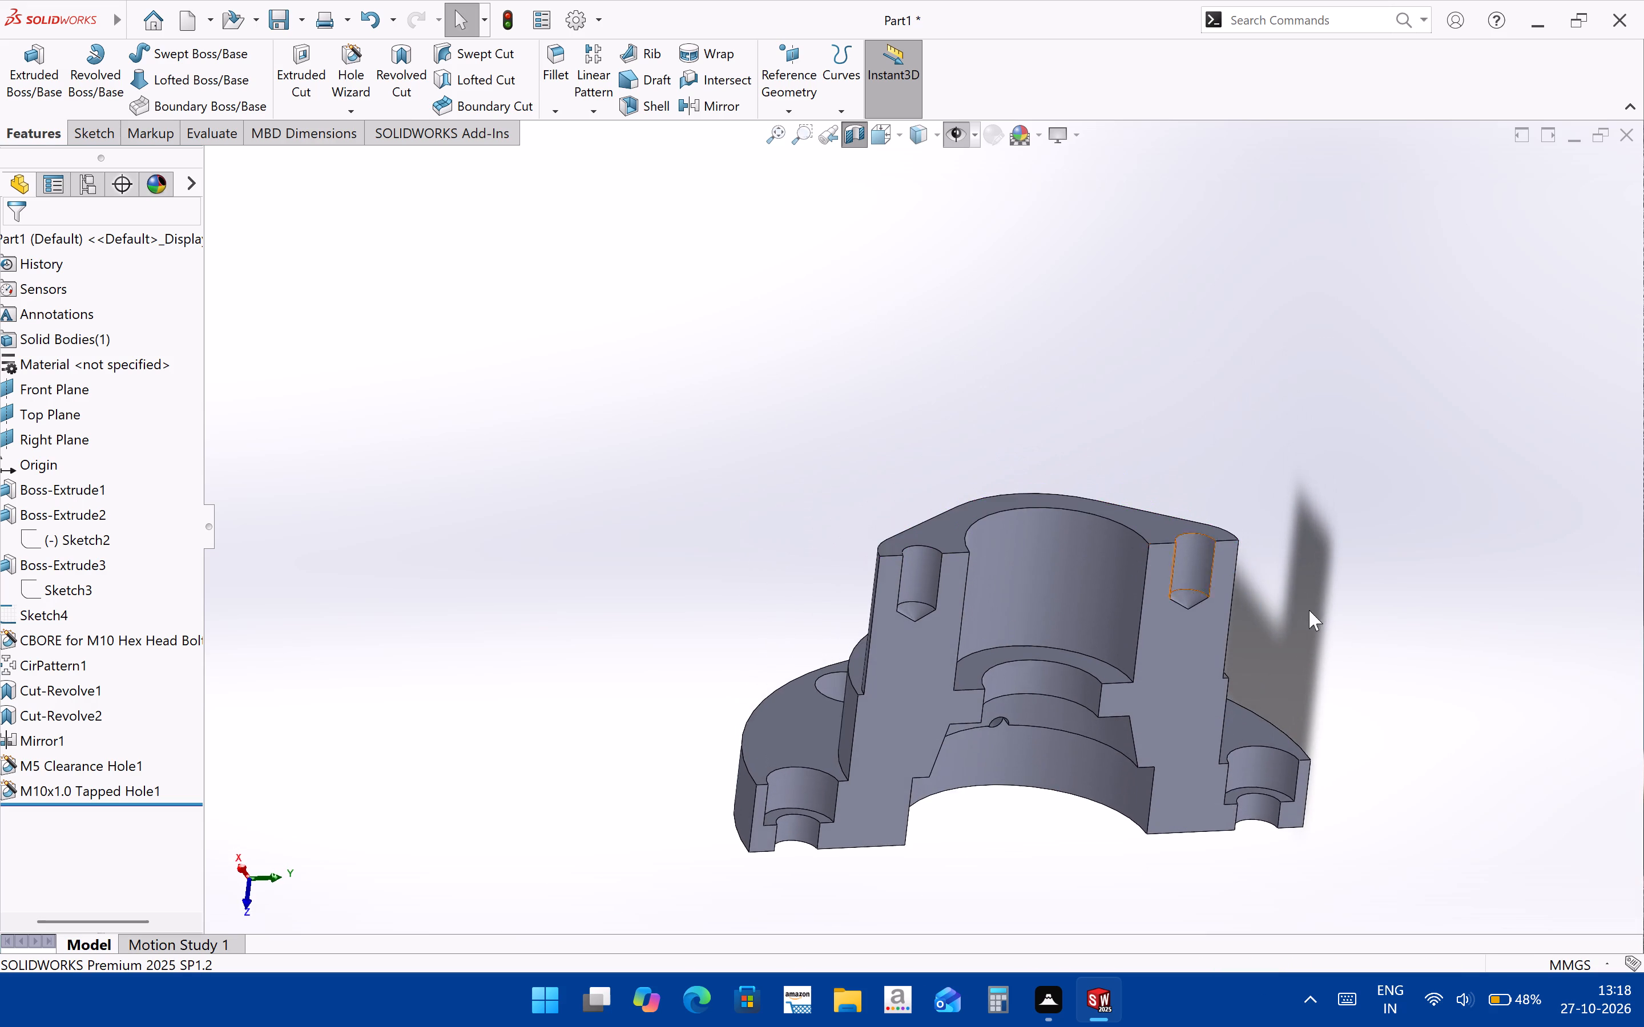
scroll(1309, 610, up, 2)
click(1439, 698)
middle_drag(1195, 622, 1192, 624)
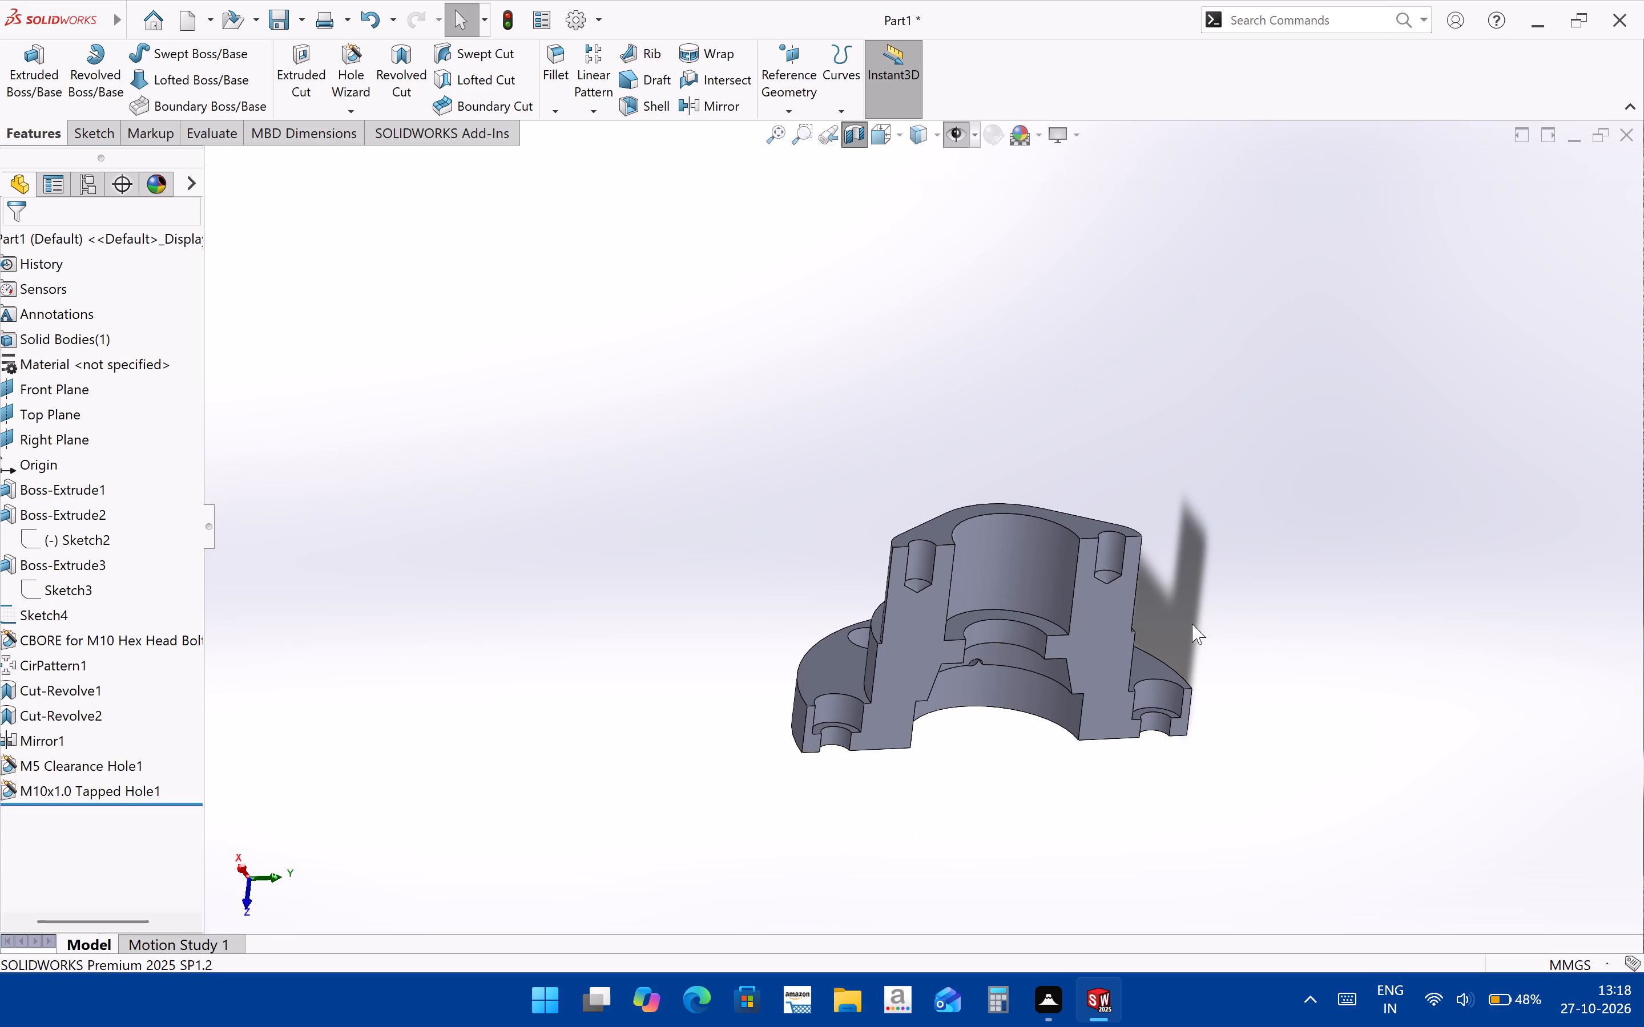
middle_drag(1192, 624, 1203, 790)
Close the section view and inspect the complete flanged part from several angles.
click(853, 136)
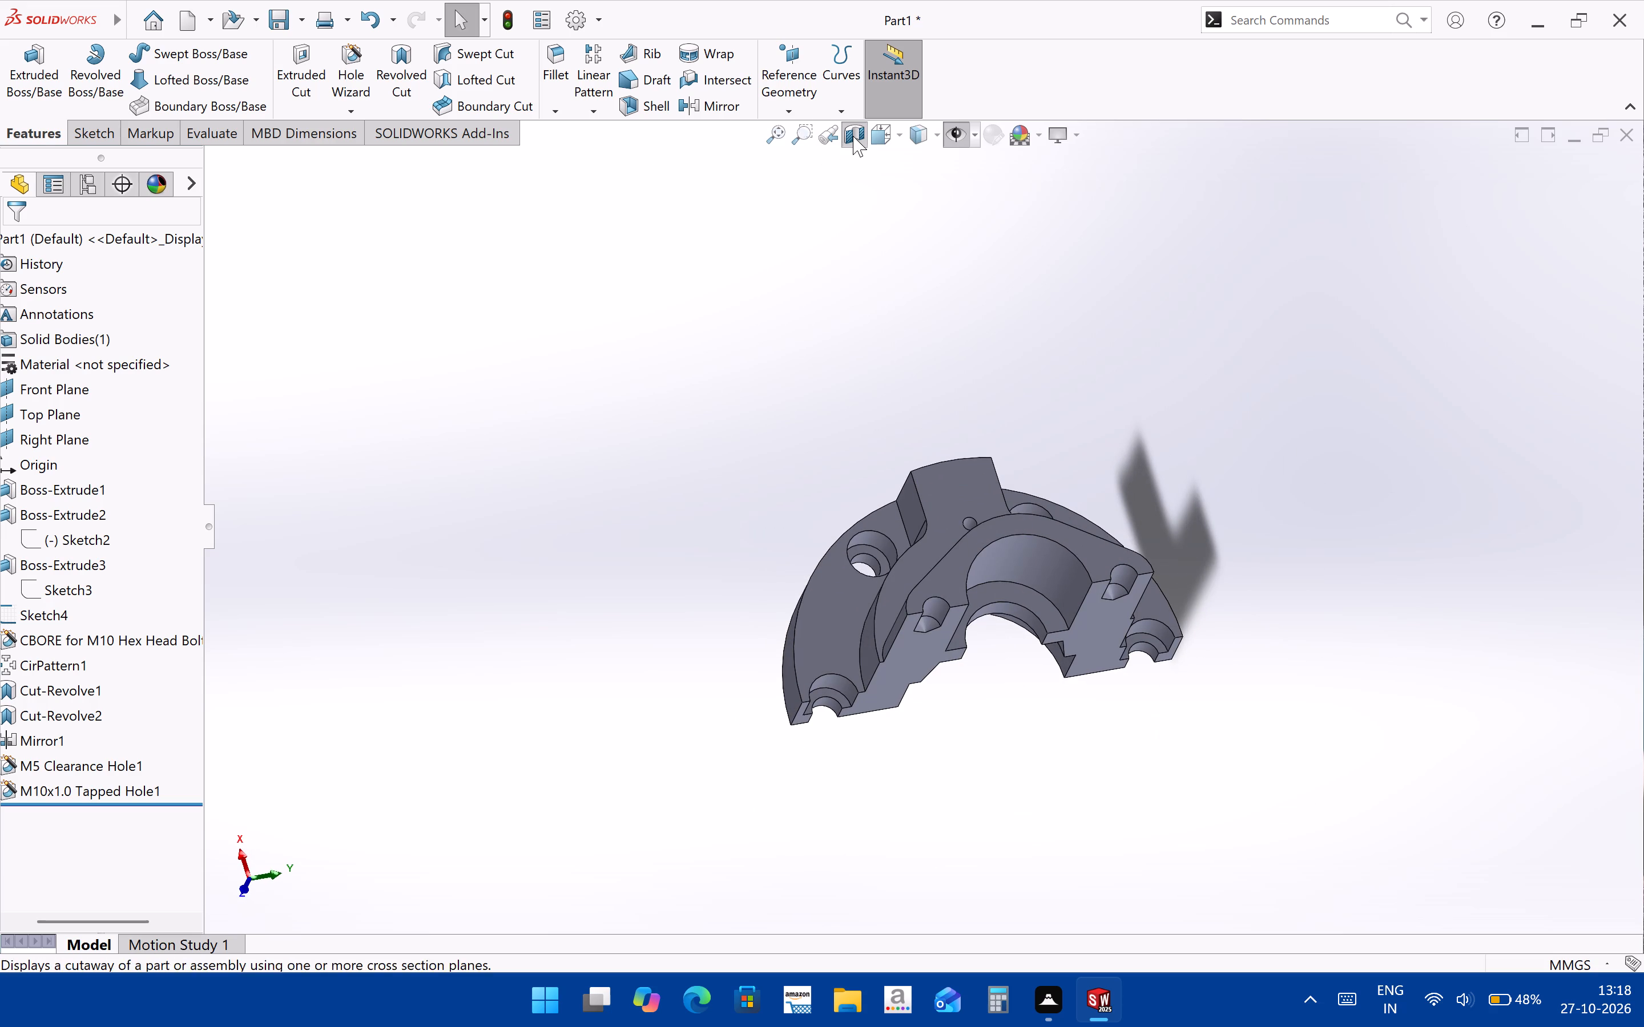
click(1365, 660)
middle_drag(1053, 771, 1024, 601)
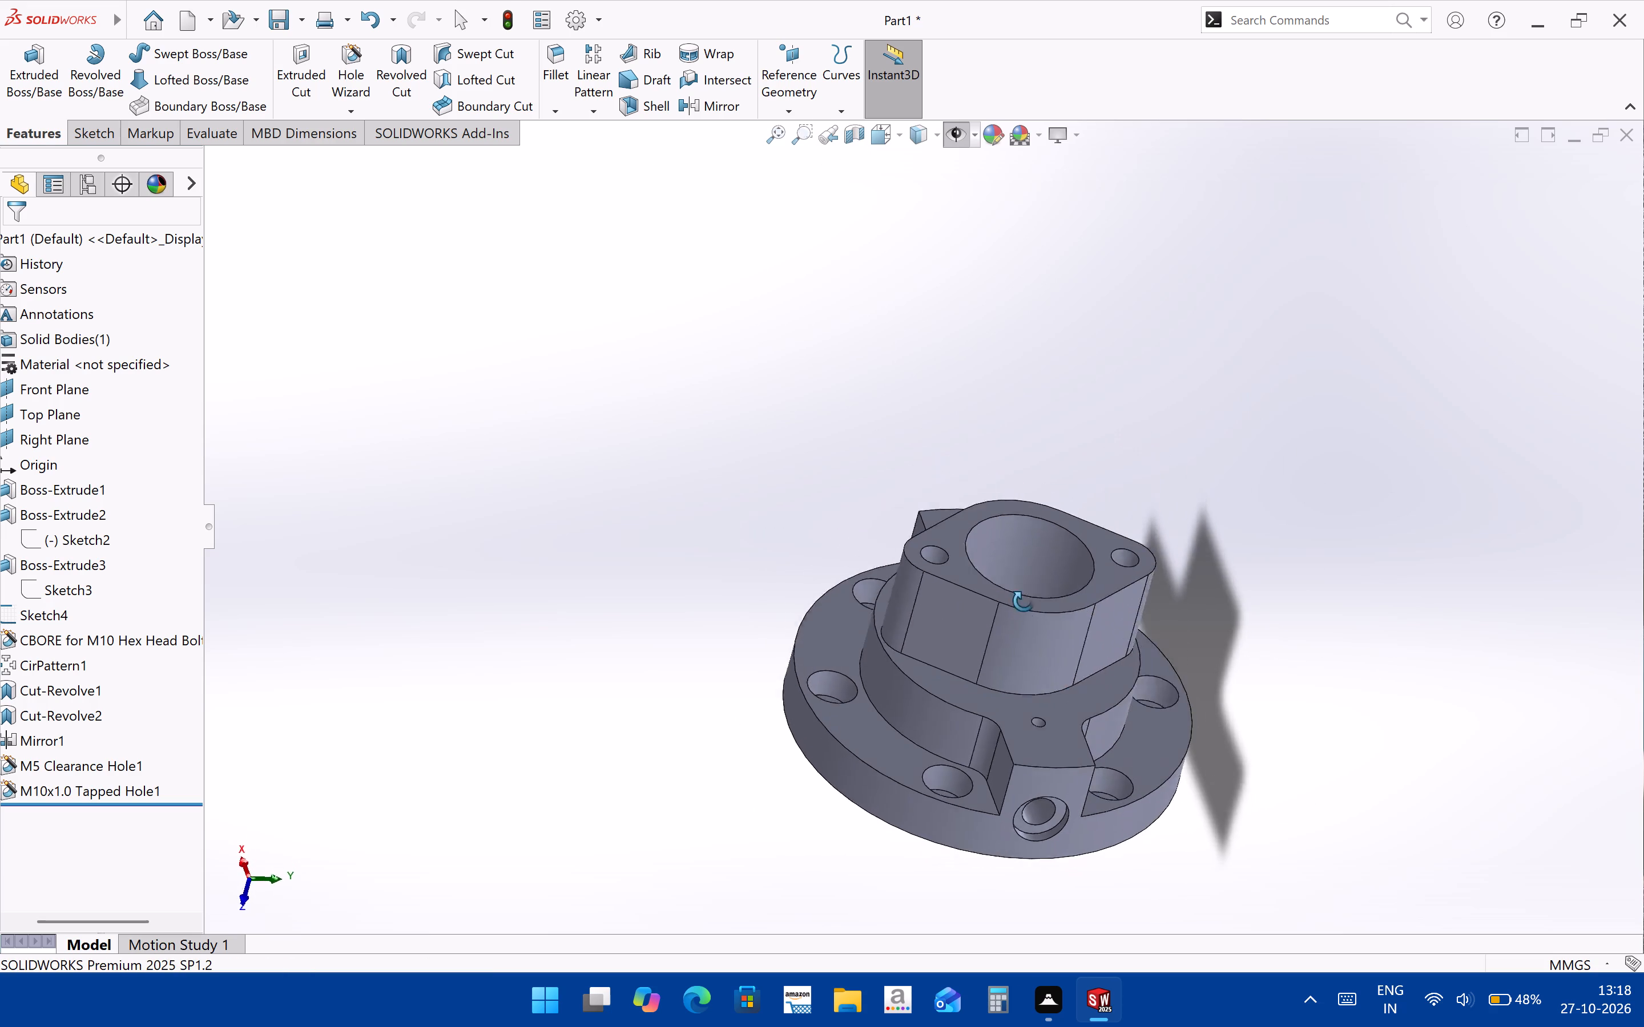
middle_drag(1024, 601, 784, 811)
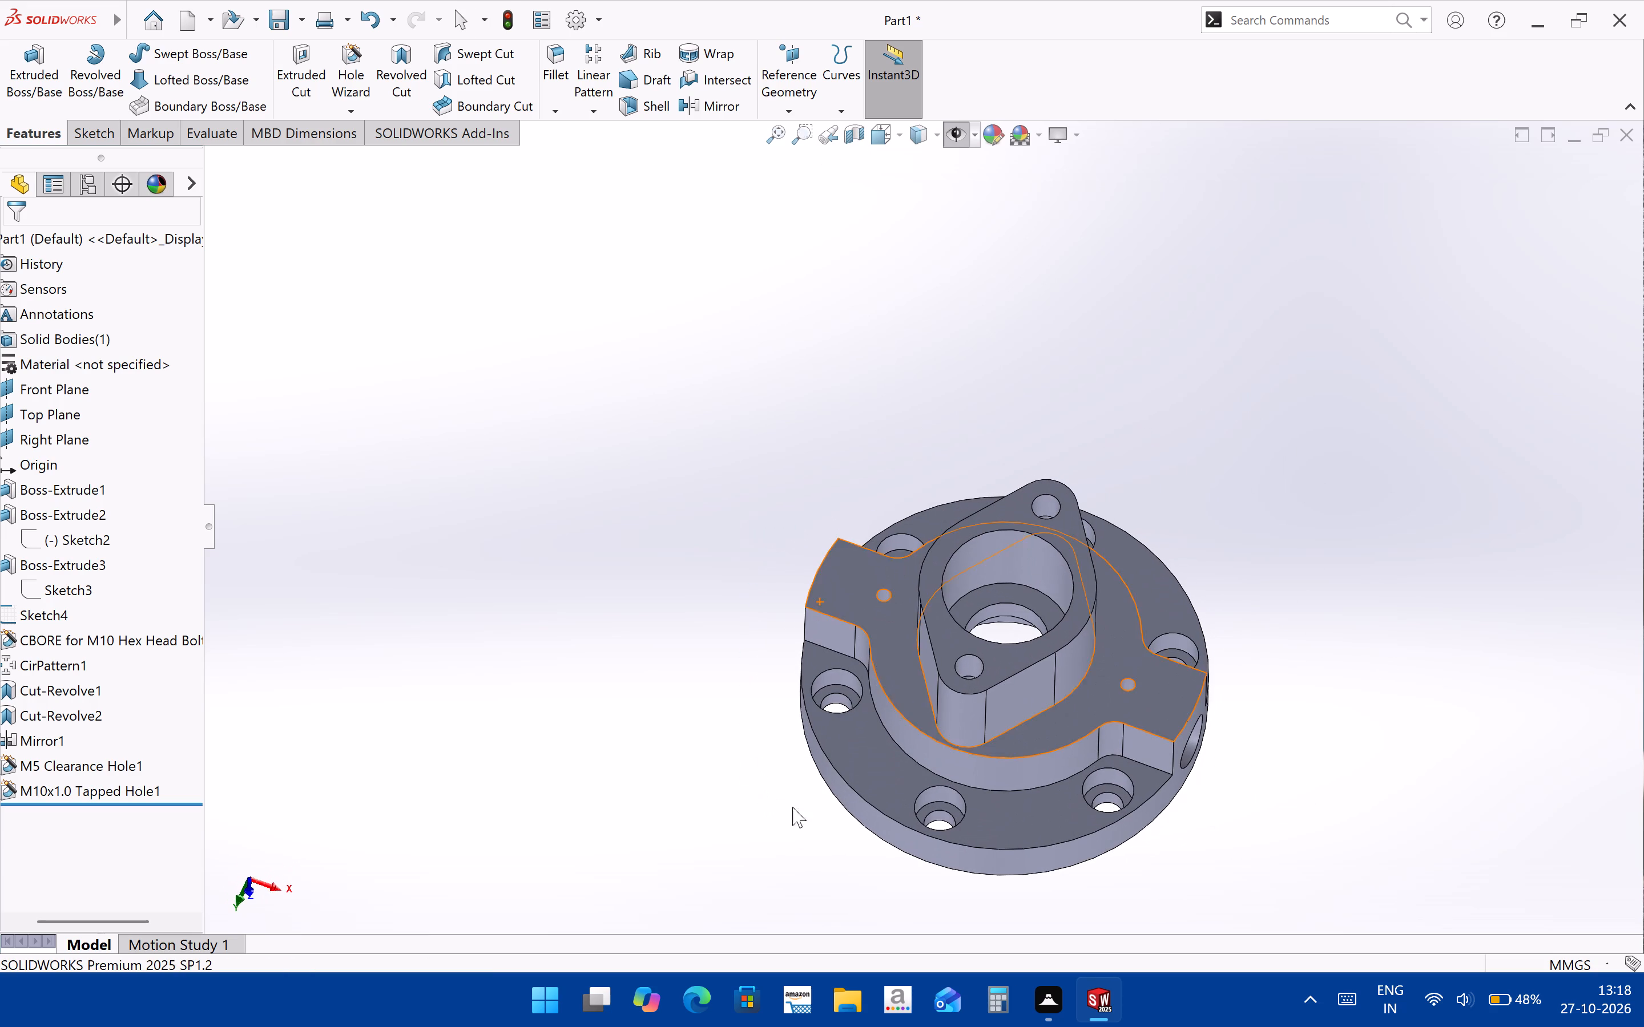
scroll(961, 623, up, 2)
scroll(992, 744, down, 2)
middle_drag(984, 732, 978, 689)
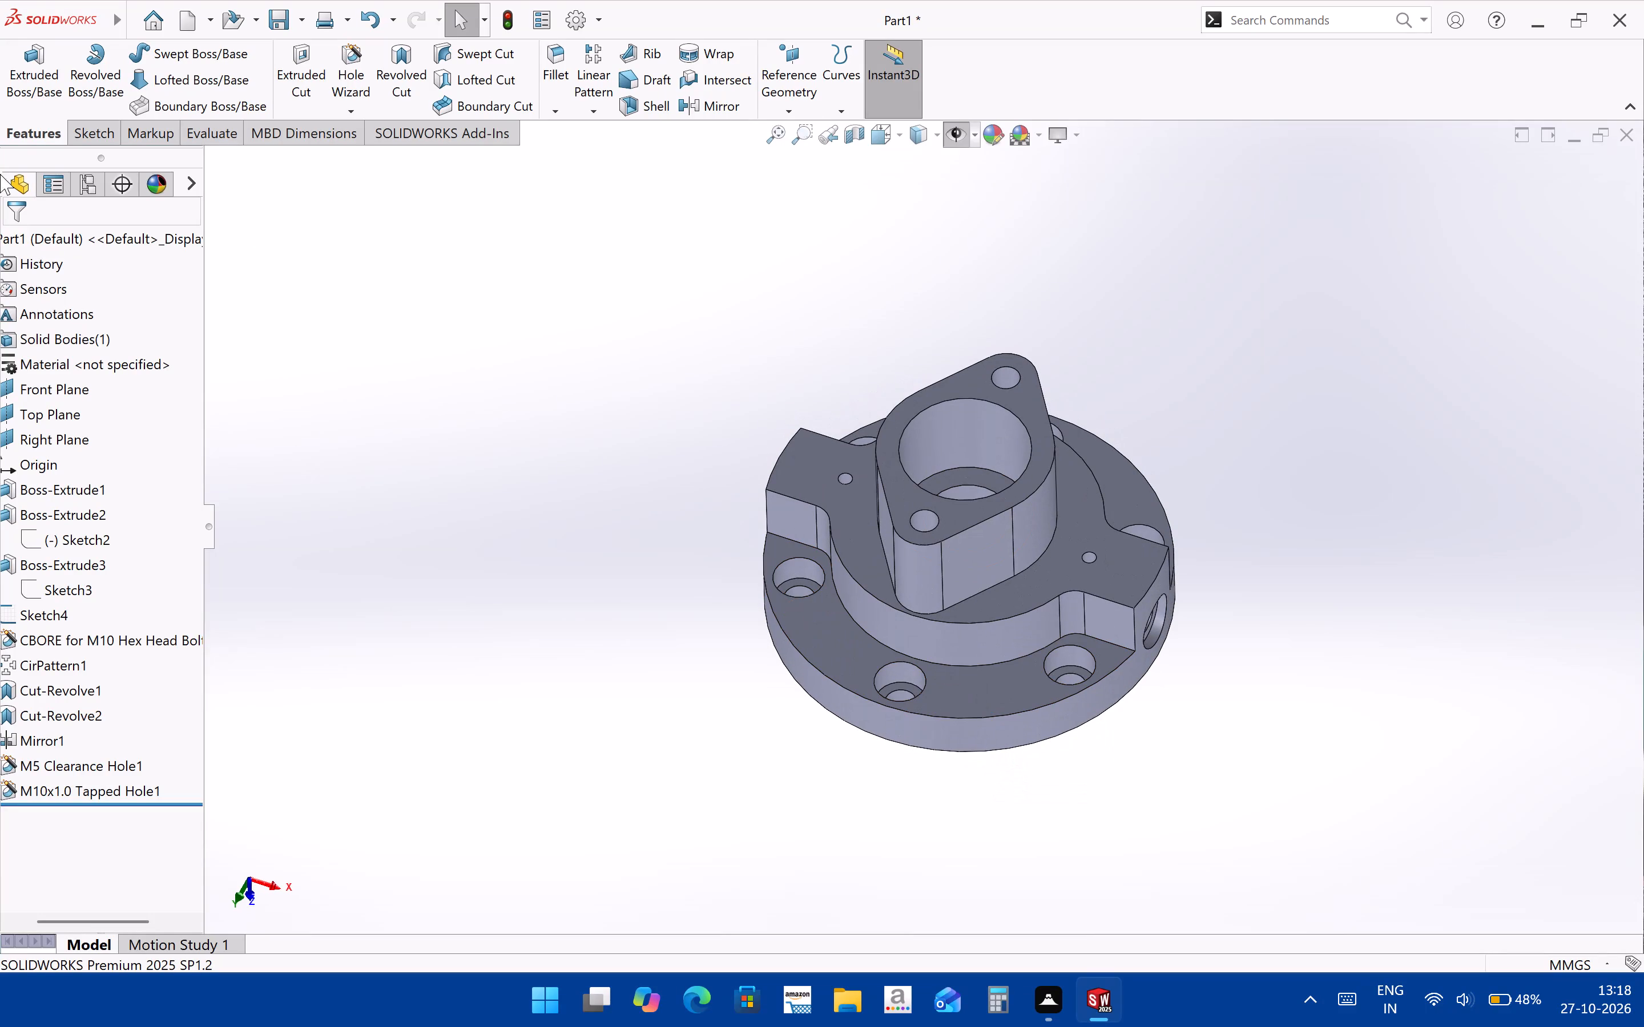
scroll(95, 374, up, 5)
Apply the standard bright red colour (red value 255) to the whole part.
click(120, 241)
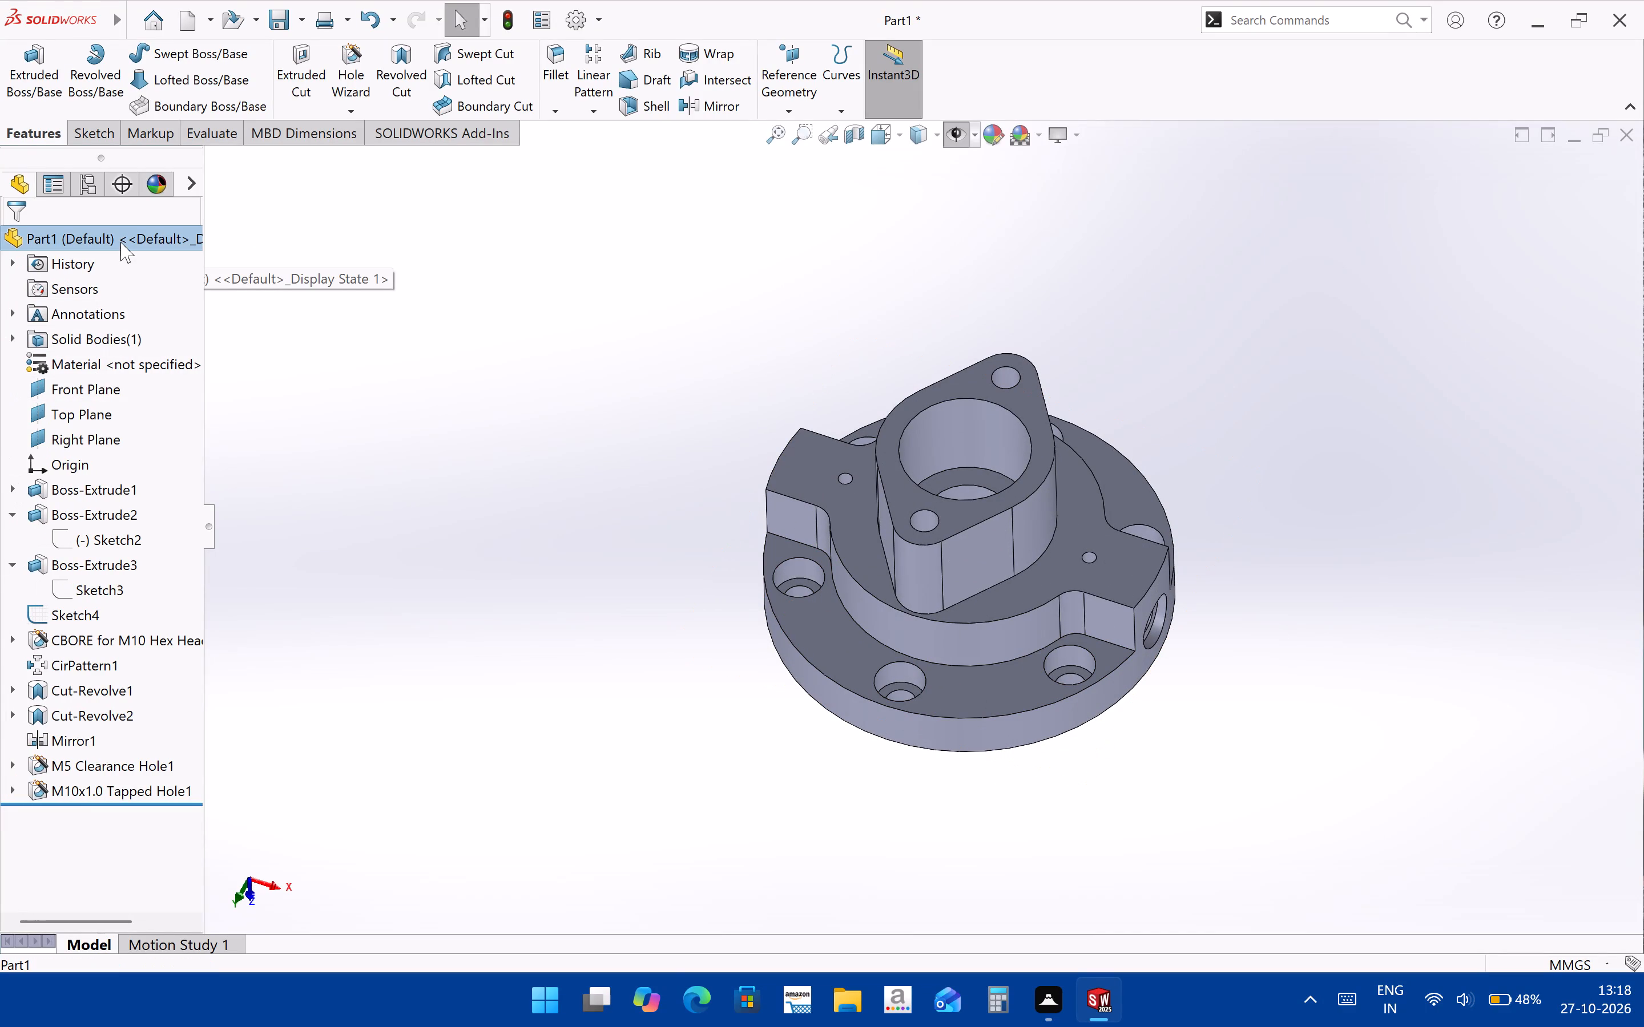
click(1037, 135)
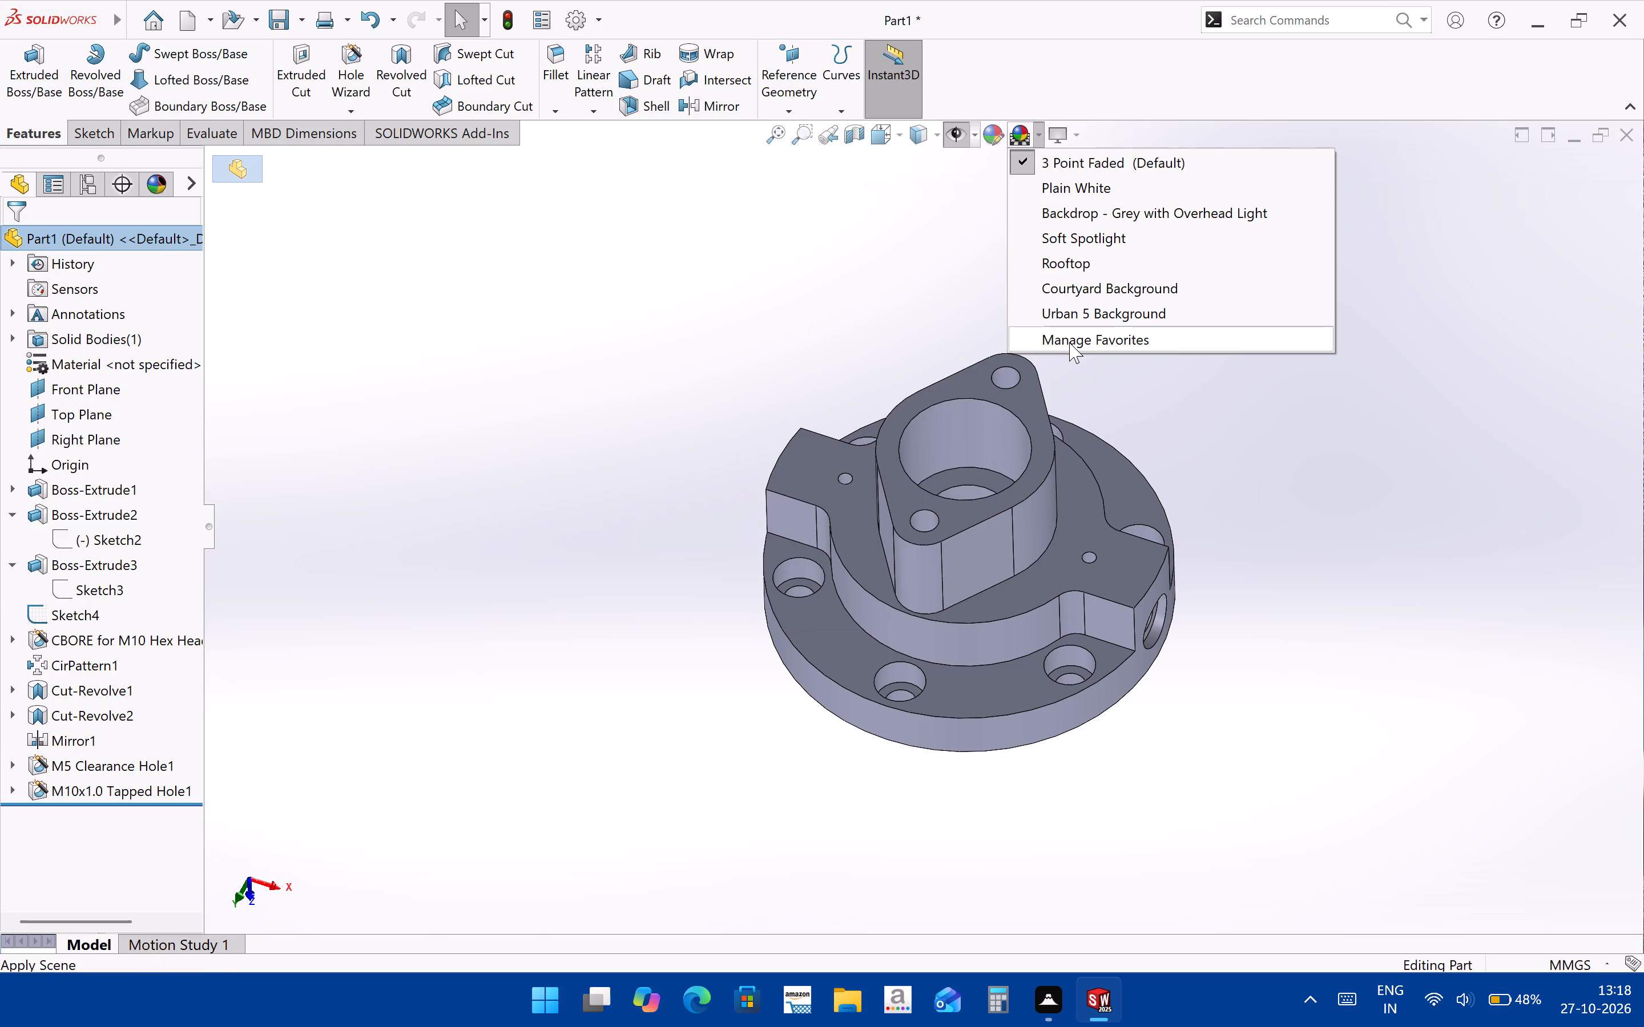
click(986, 129)
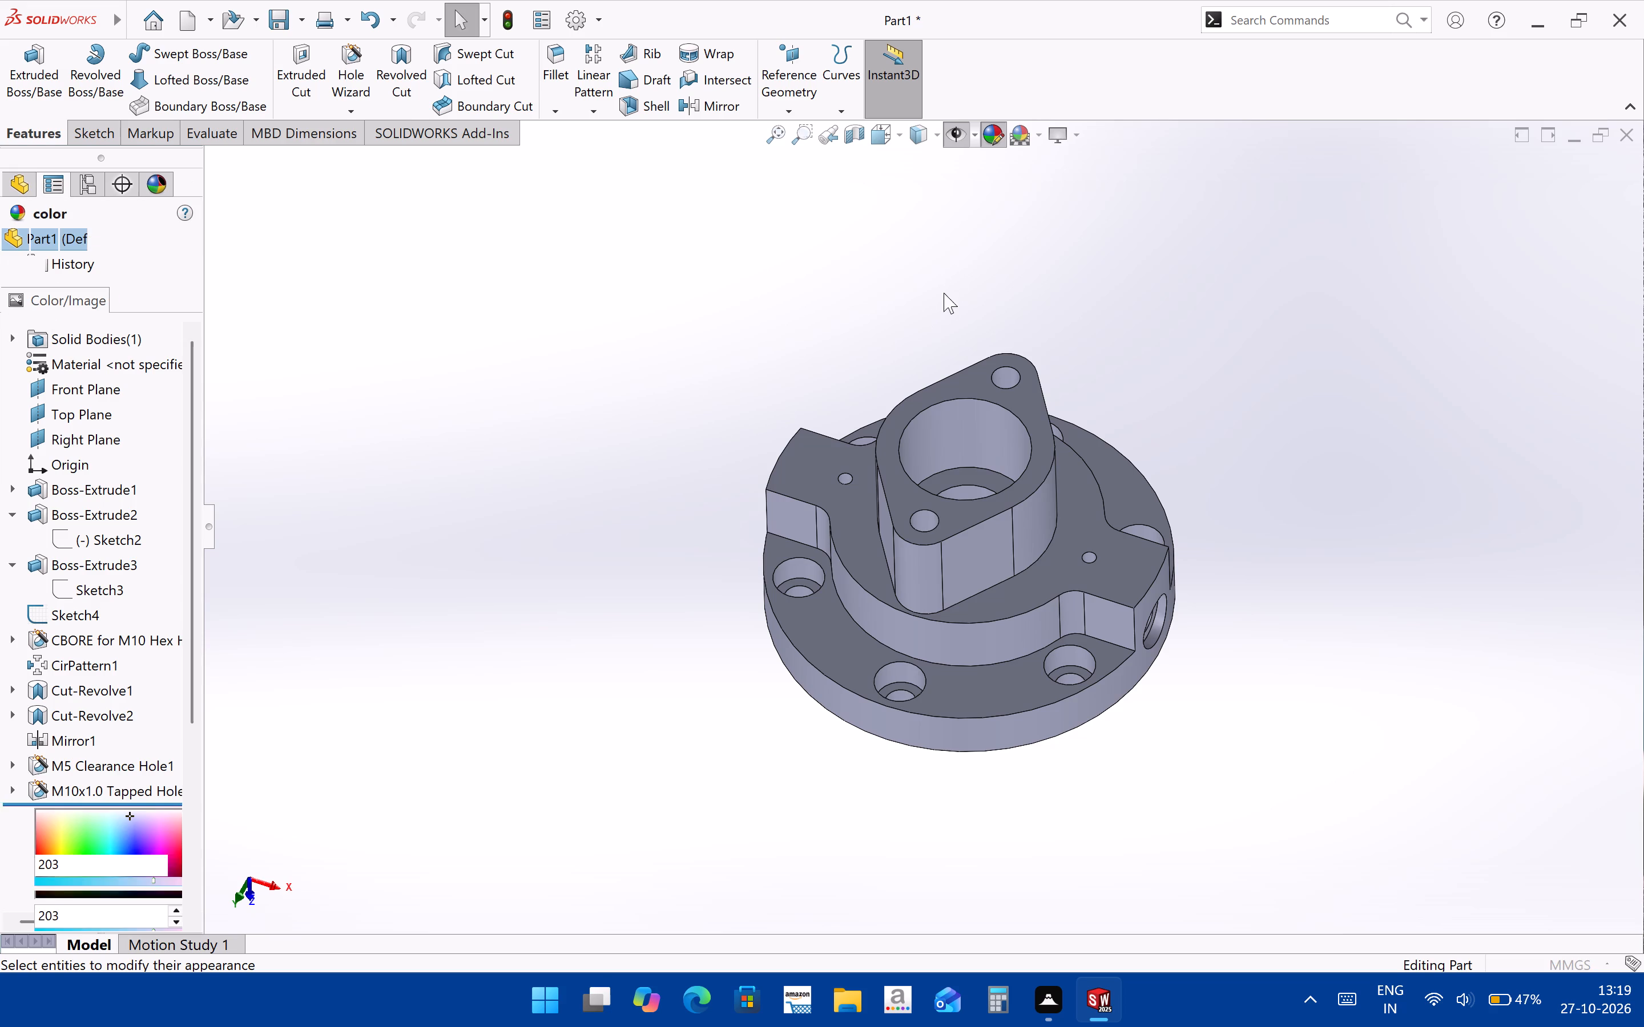
click(43, 695)
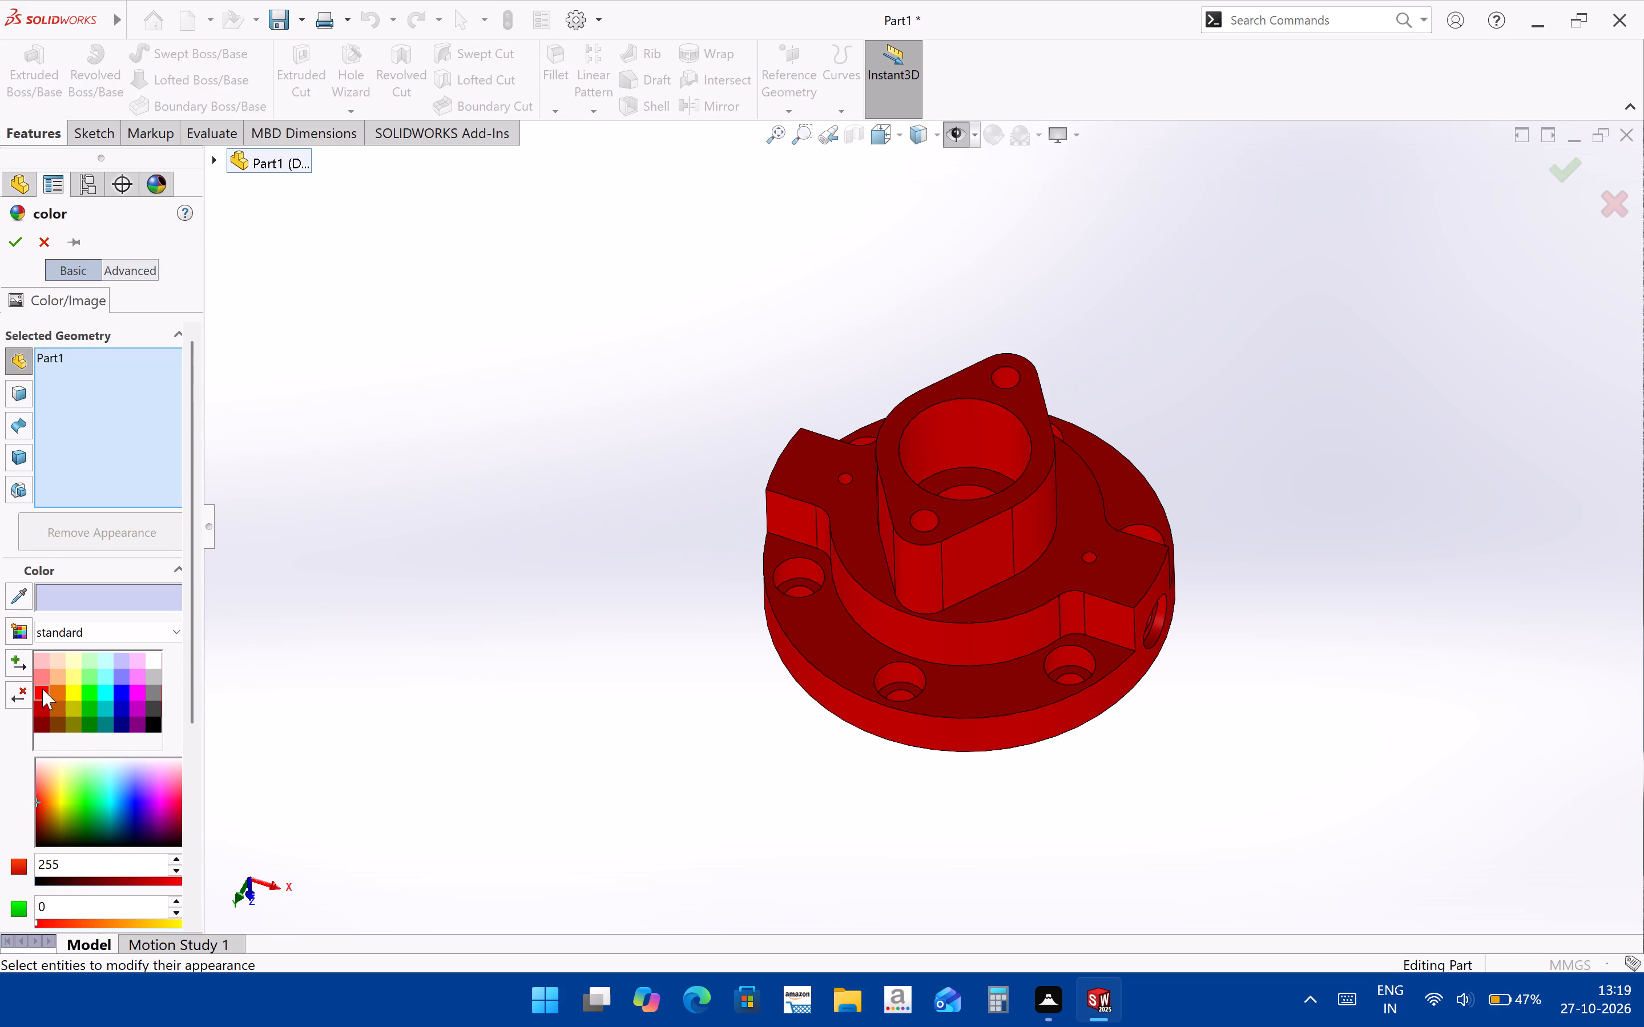
click(42, 720)
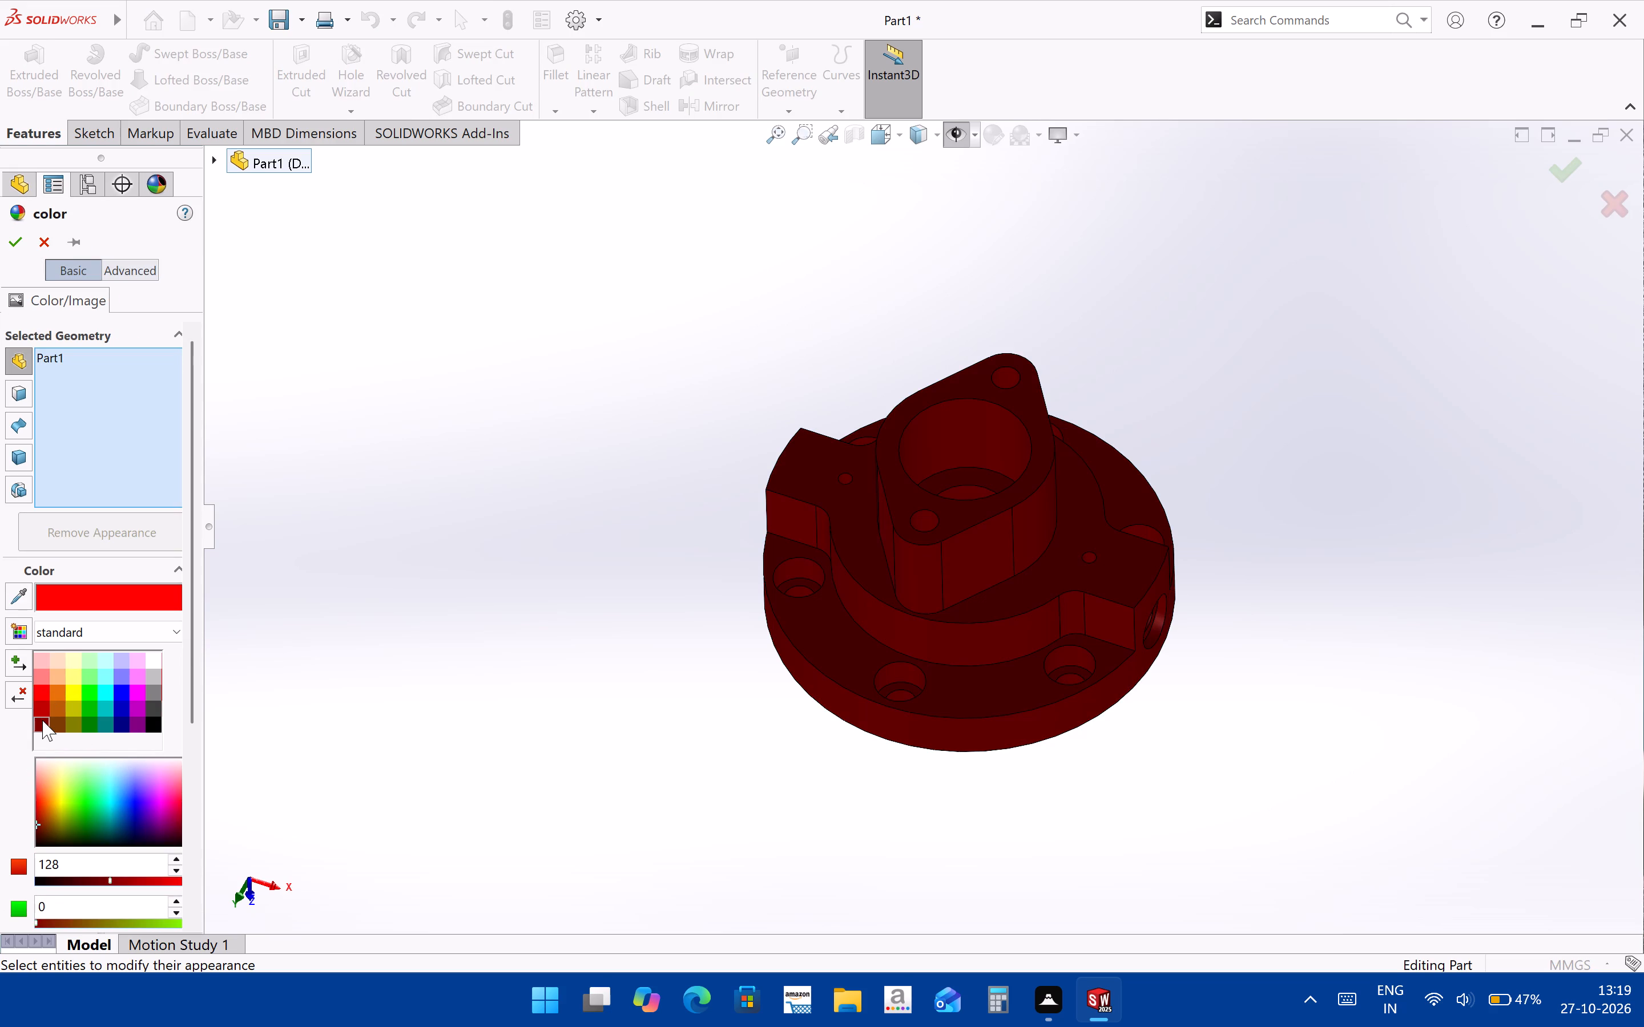
click(42, 716)
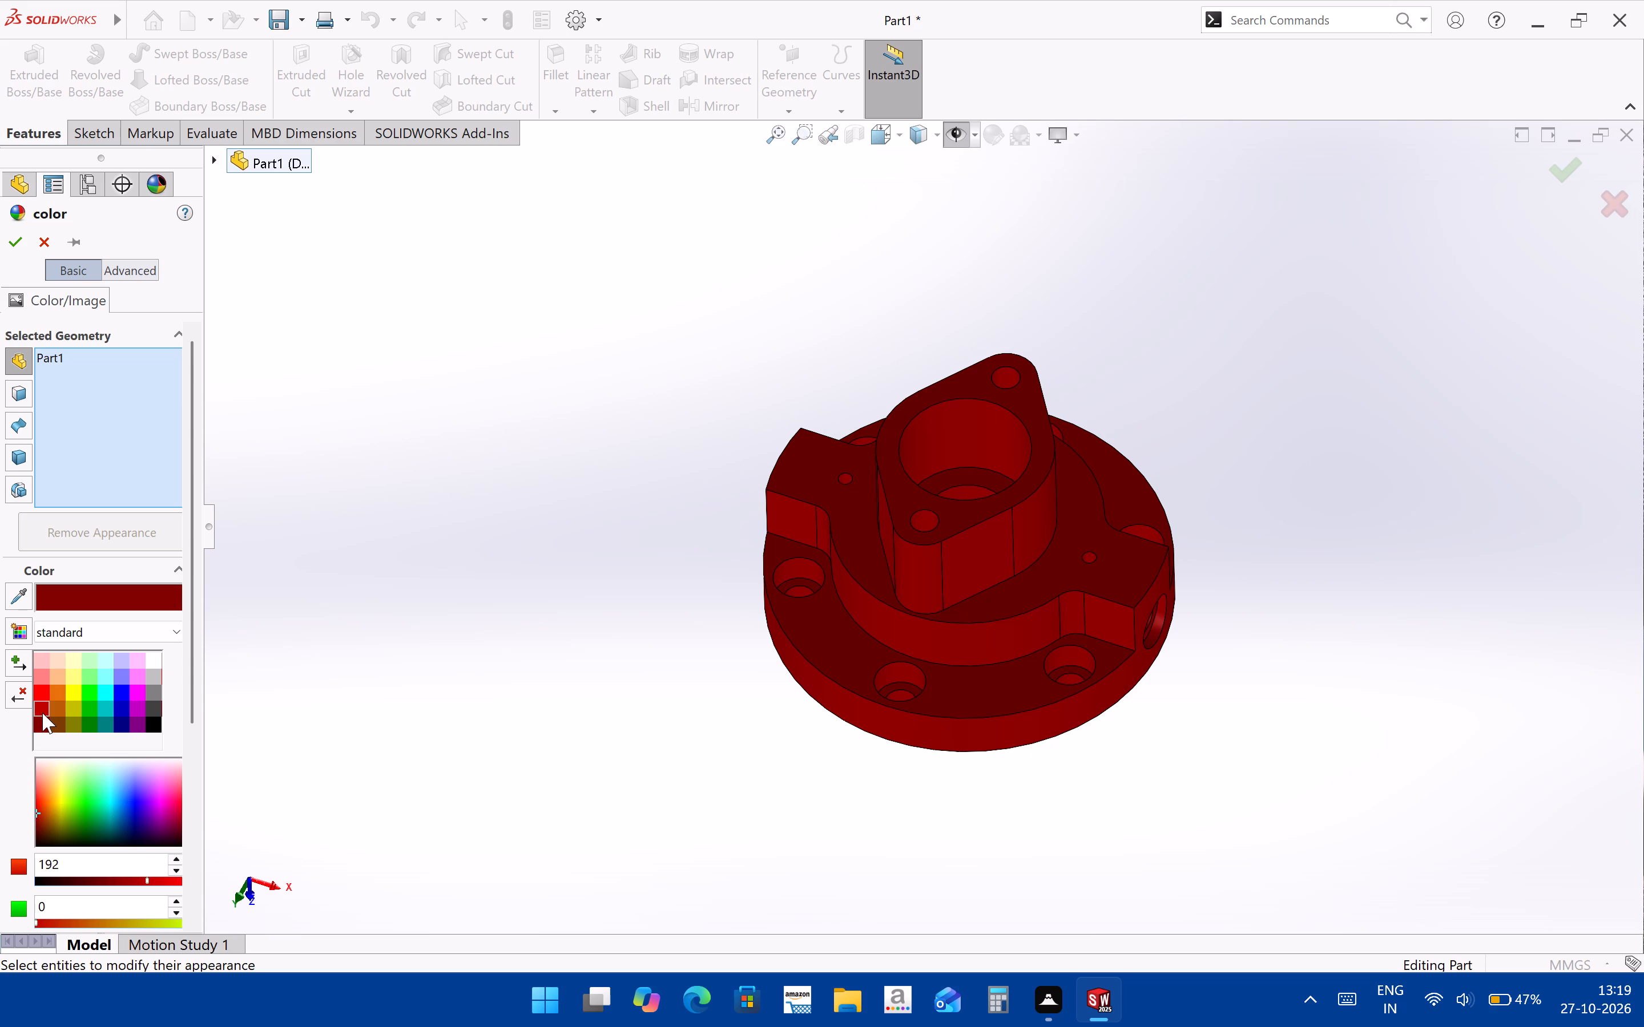
click(42, 695)
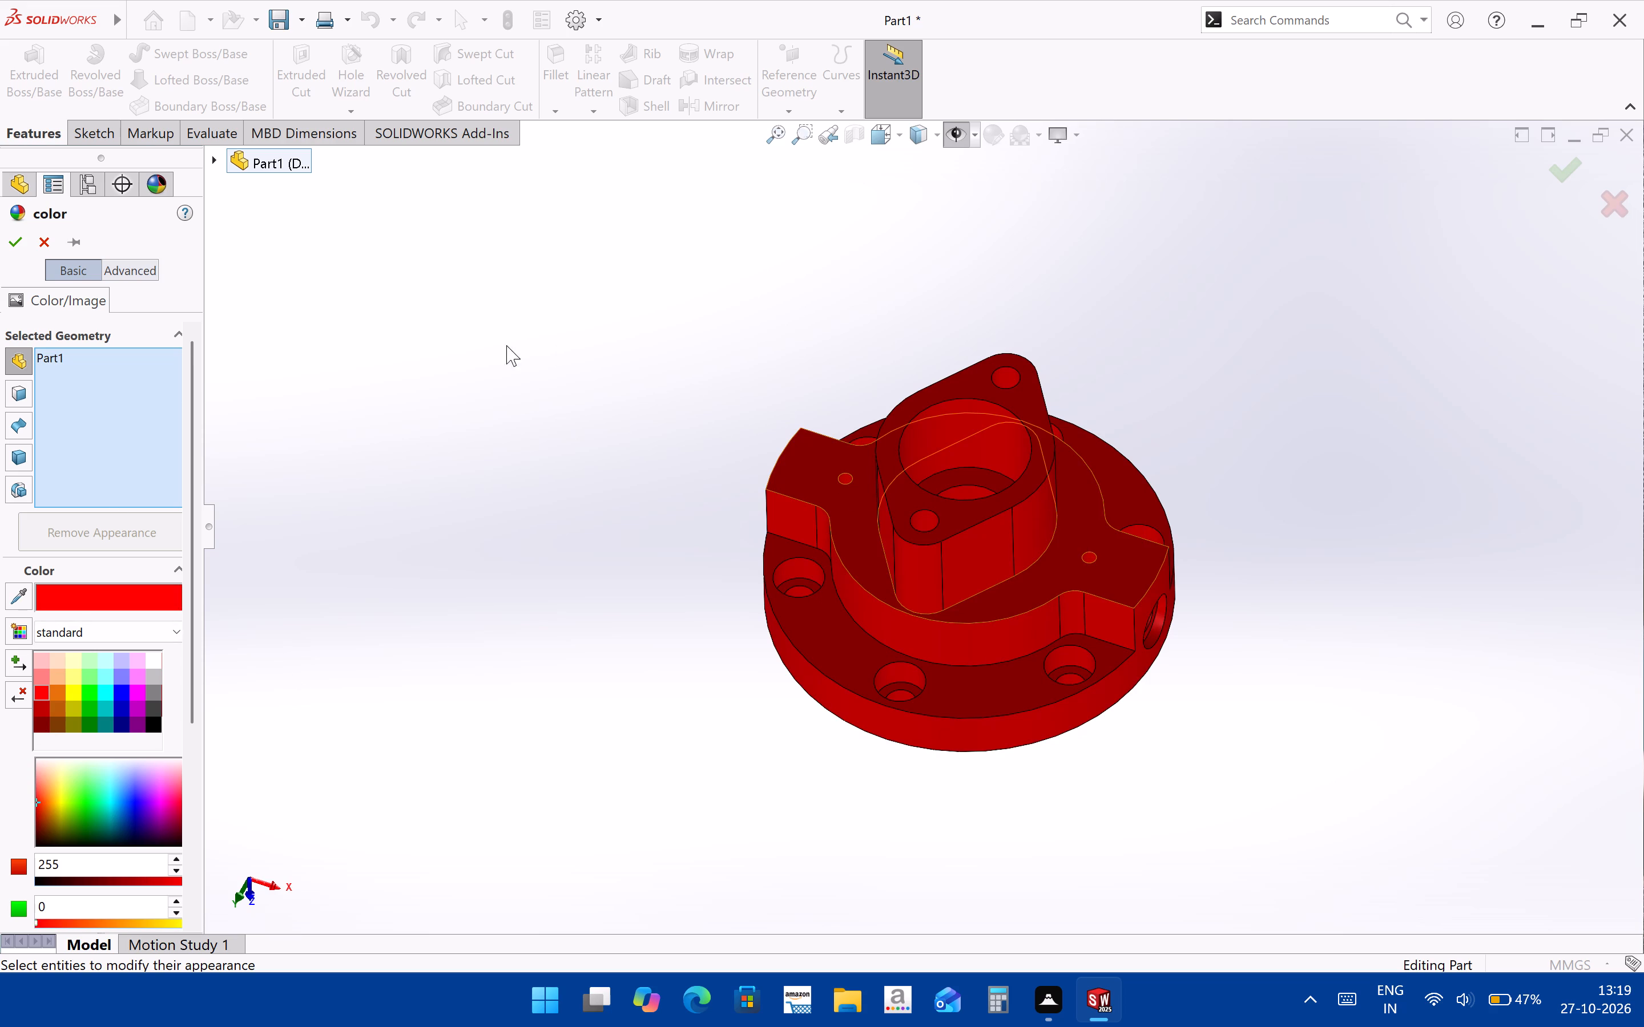
click(18, 252)
Select the inner faces of the boss bore, both M10 tapped holes and both M5 clearance holes together.
middle_drag(1012, 571, 989, 528)
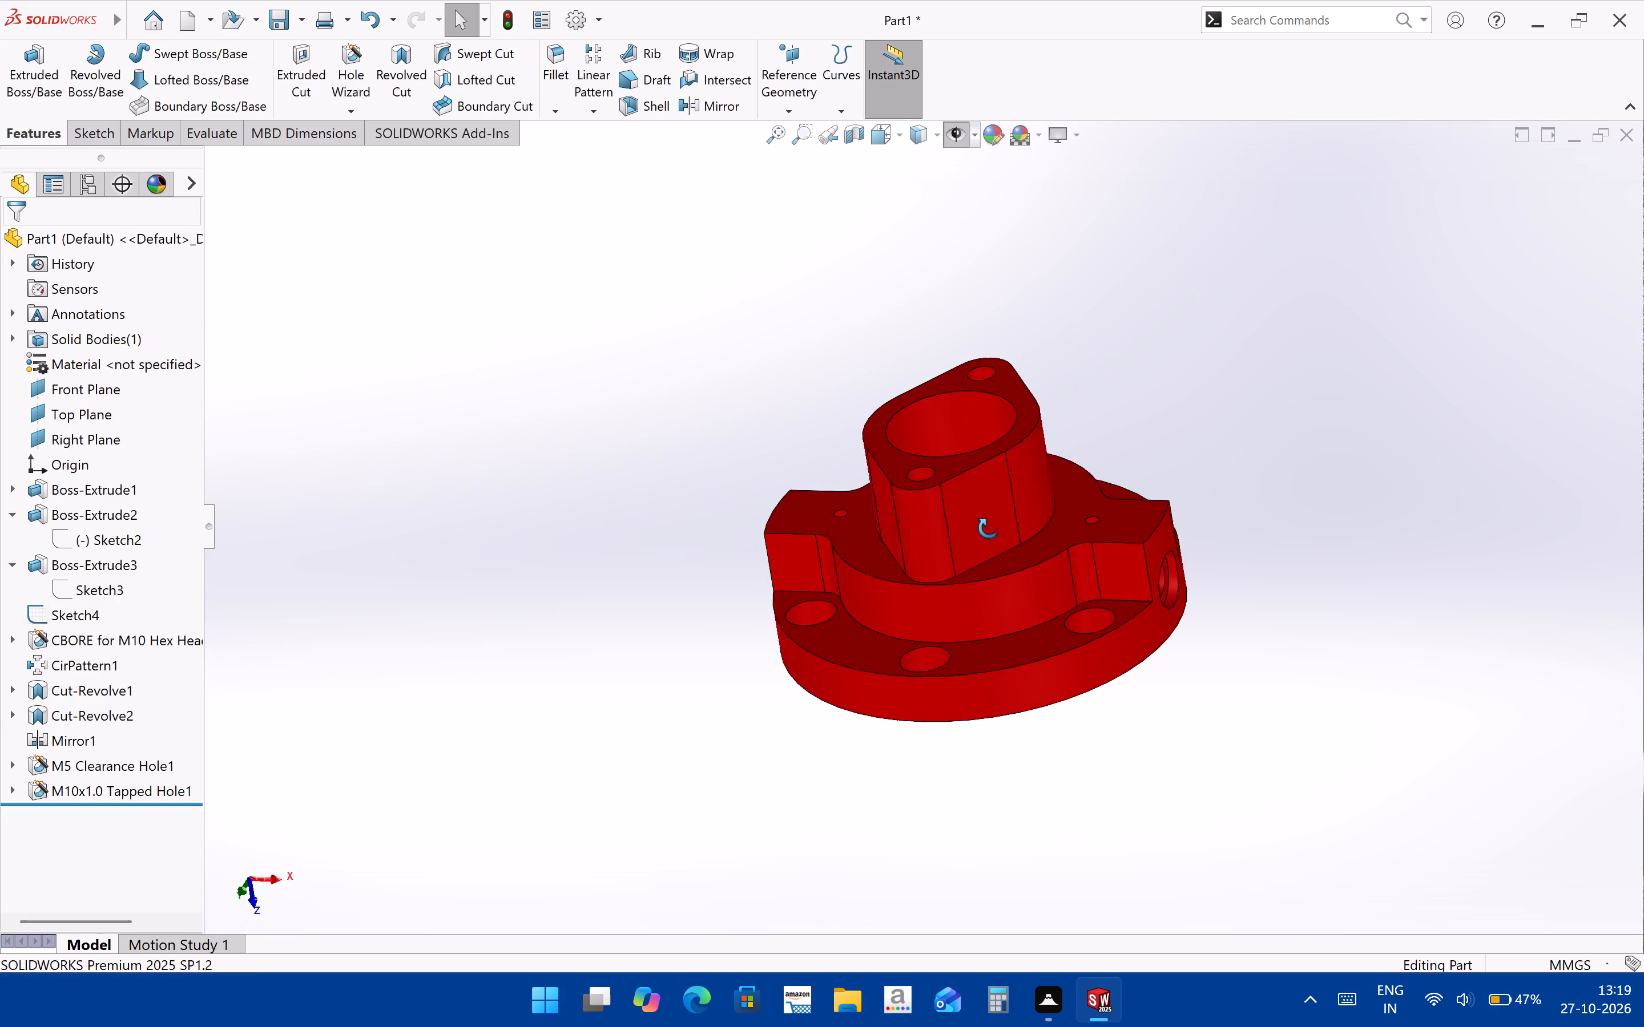
middle_drag(989, 528, 997, 573)
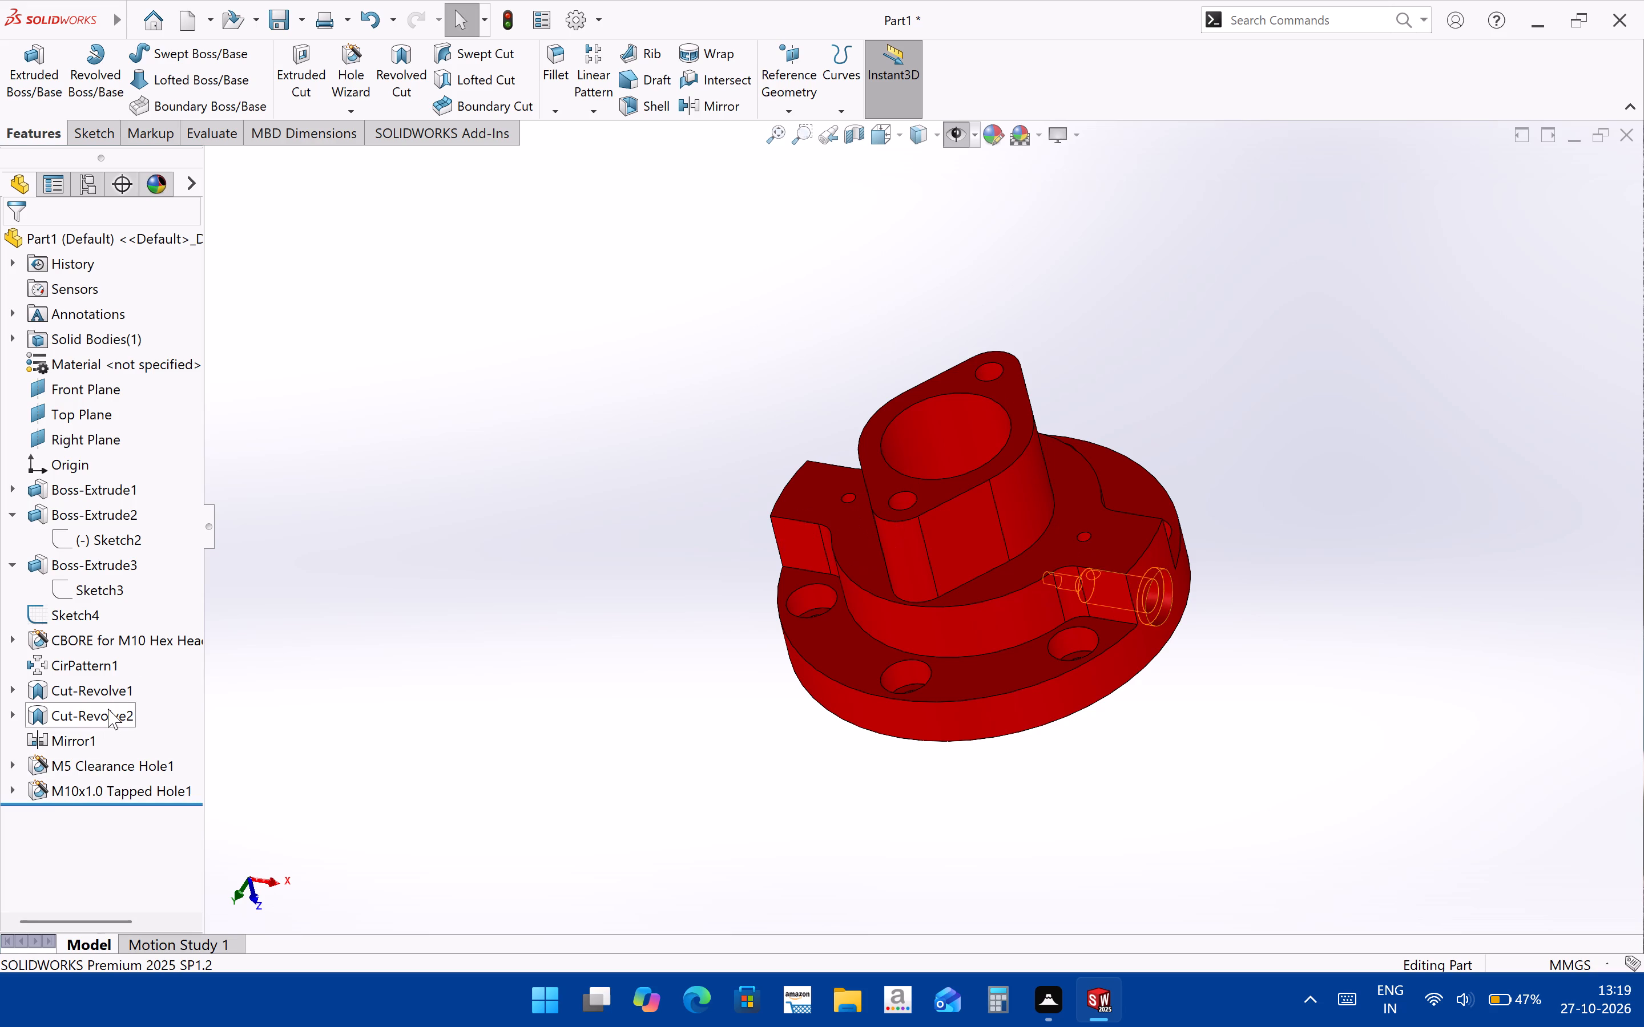
click(973, 413)
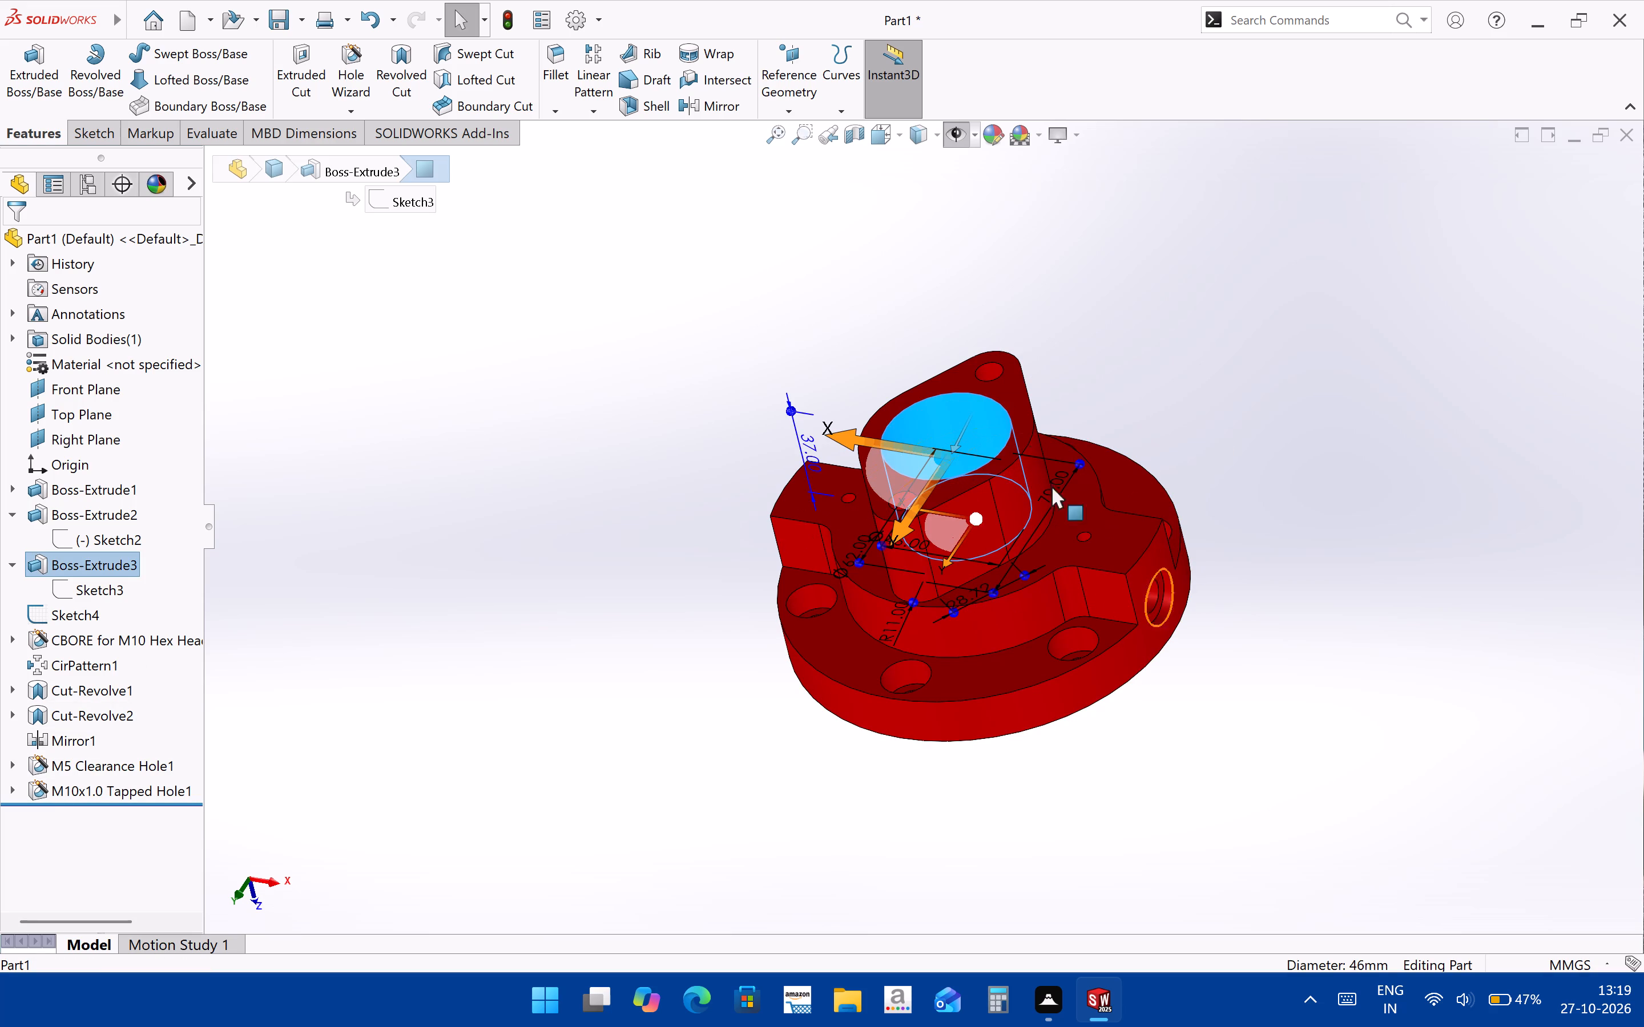
scroll(1000, 379, down, 3)
ctrl+click(981, 388)
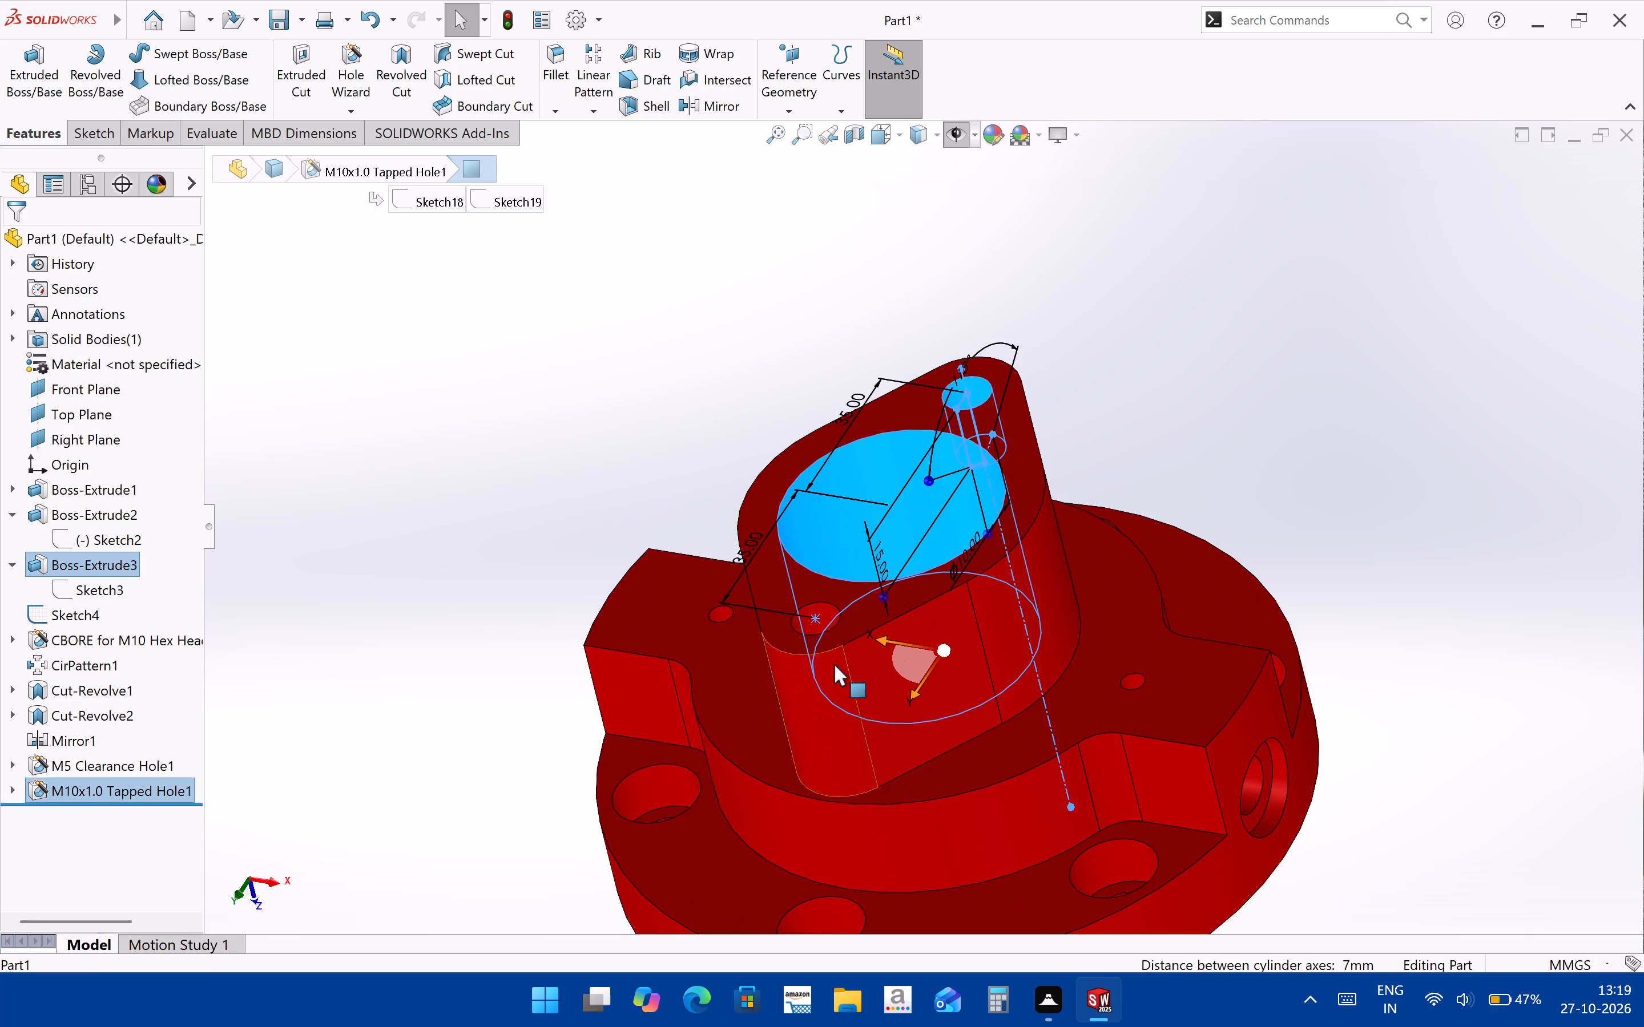
scroll(807, 623, down, 2)
ctrl+click(833, 594)
ctrl+click(687, 599)
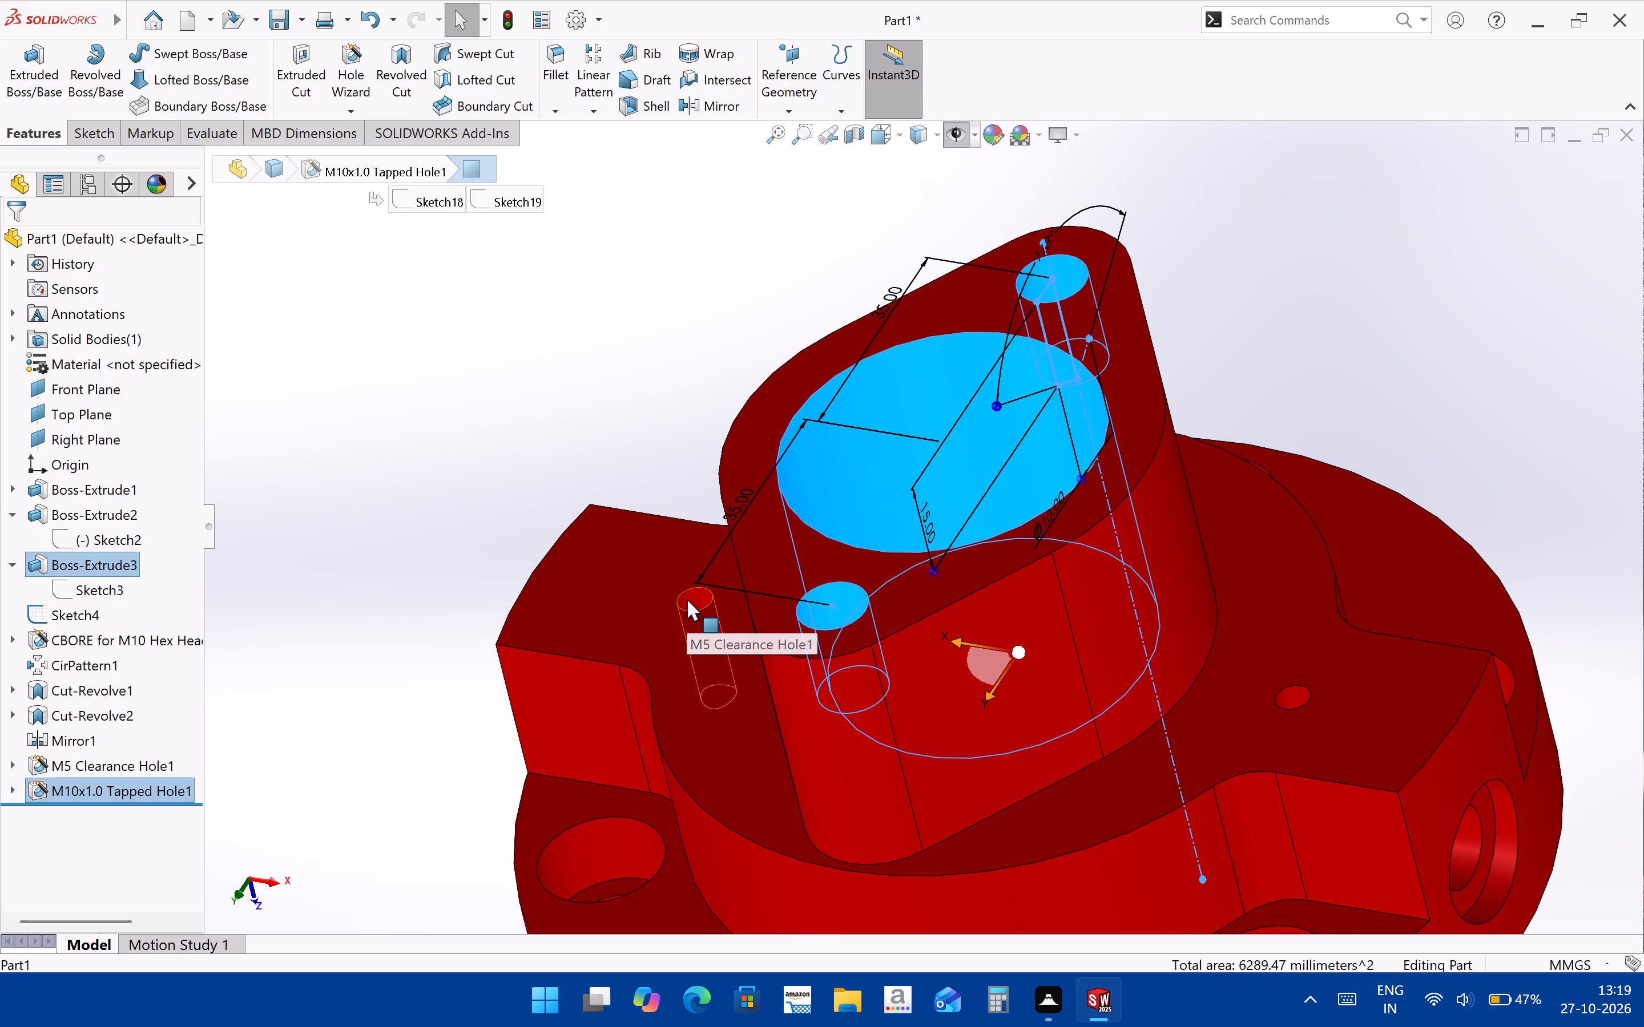
scroll(1345, 685, up, 1)
scroll(1305, 697, down, 2)
ctrl+click(1154, 628)
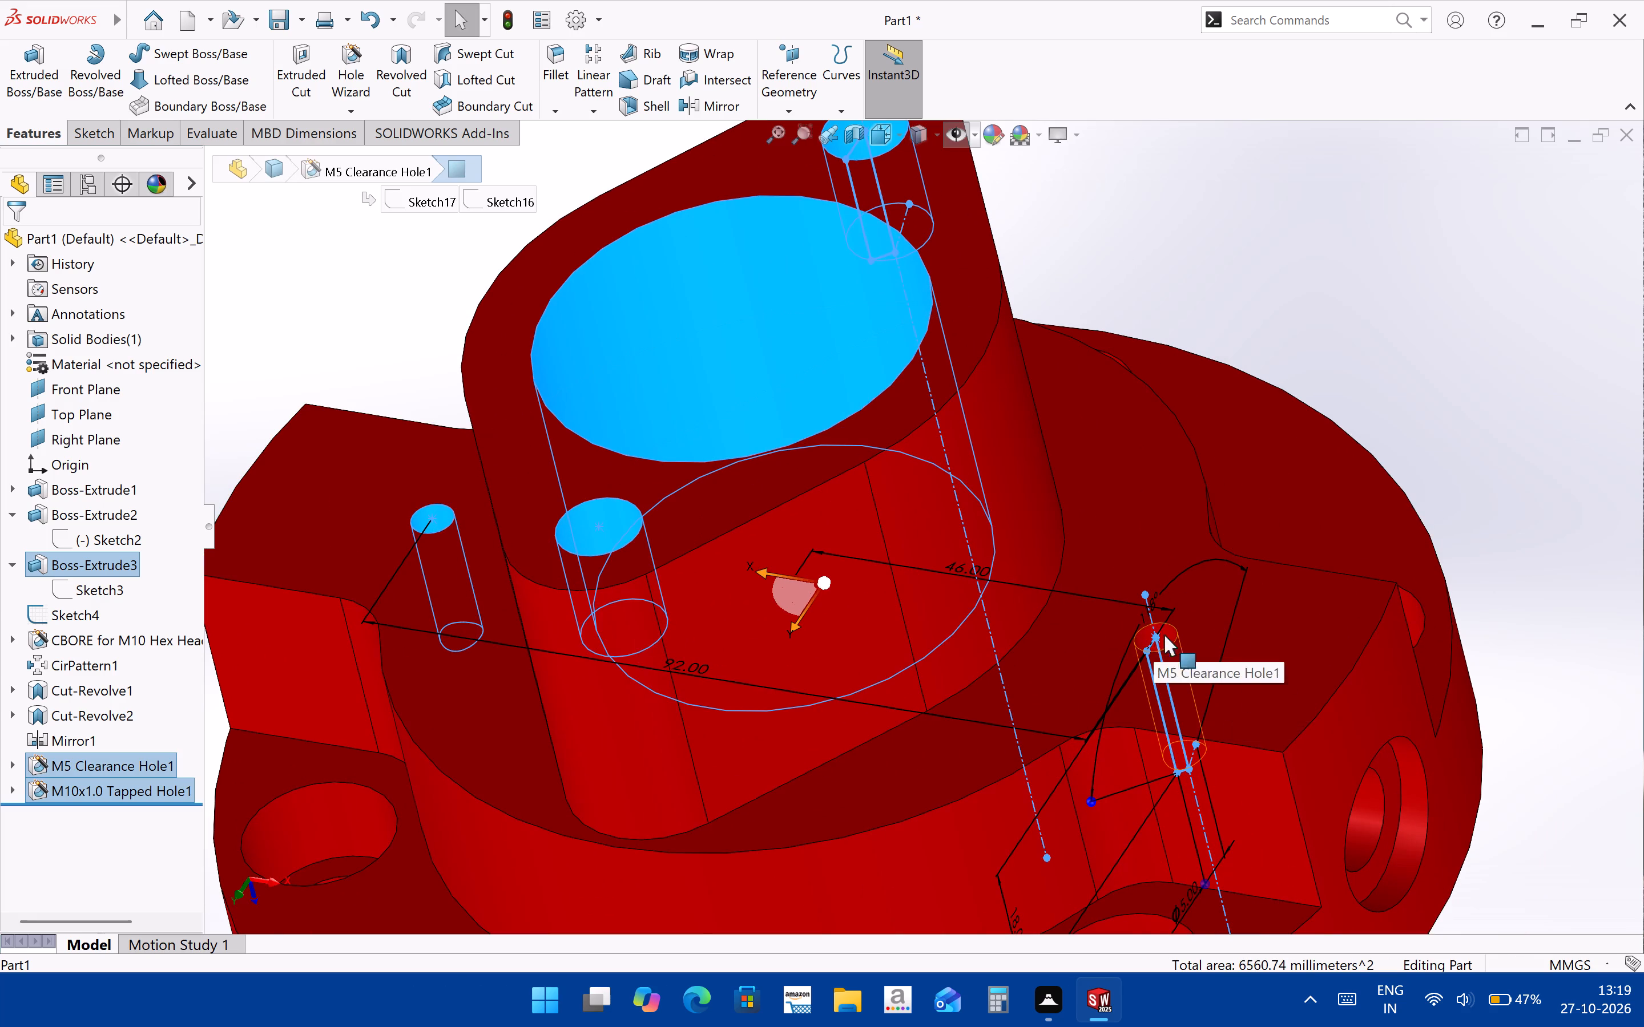
Add the inner faces of three counterbored bolt holes along the flange's front side to the face selection.
scroll(1309, 637, up, 5)
scroll(760, 604, down, 1)
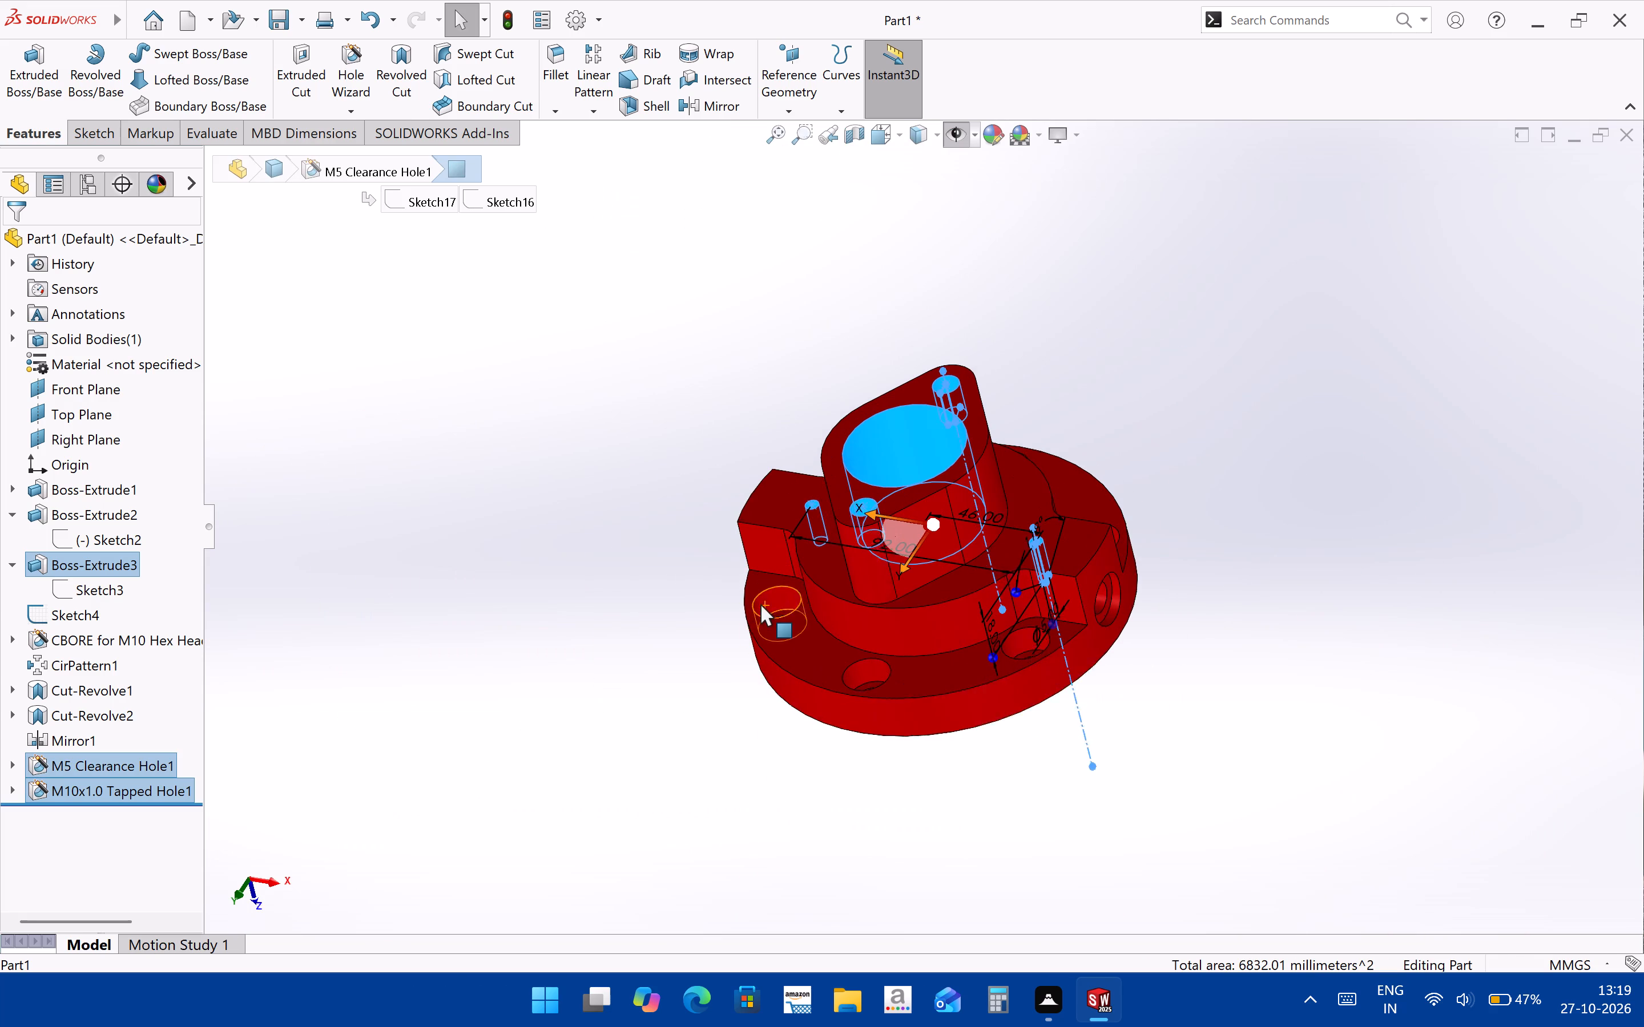
scroll(760, 604, down, 1)
ctrl+click(783, 595)
ctrl+click(914, 680)
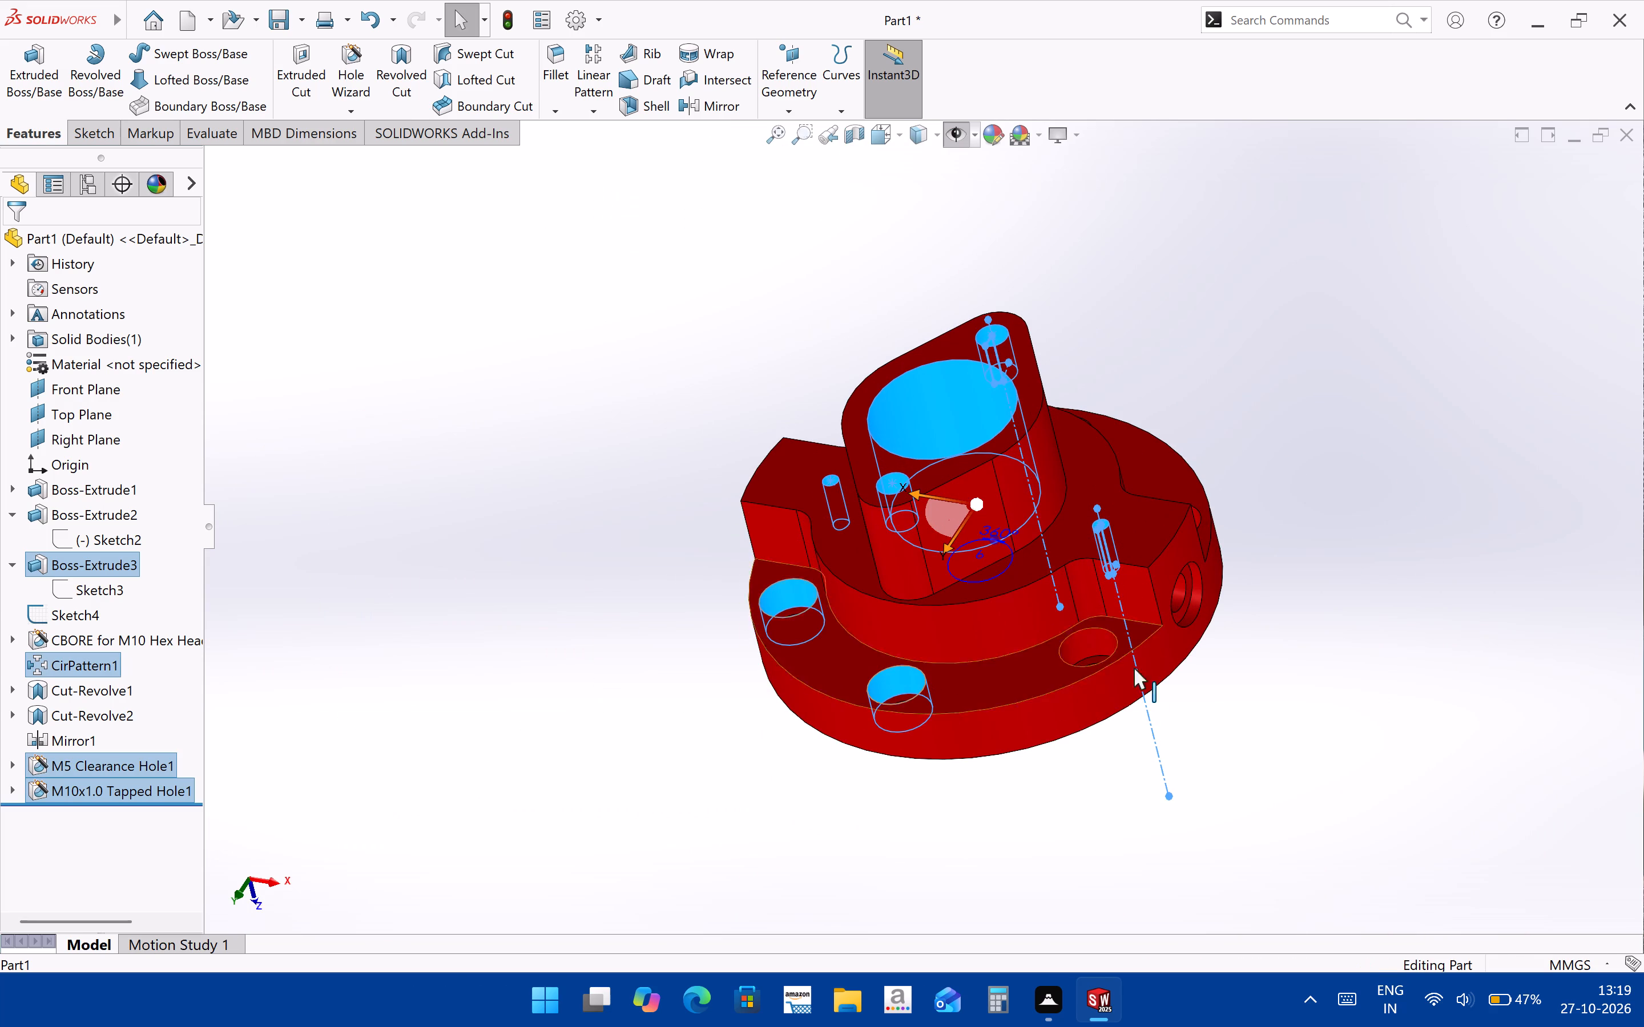
ctrl+click(1086, 644)
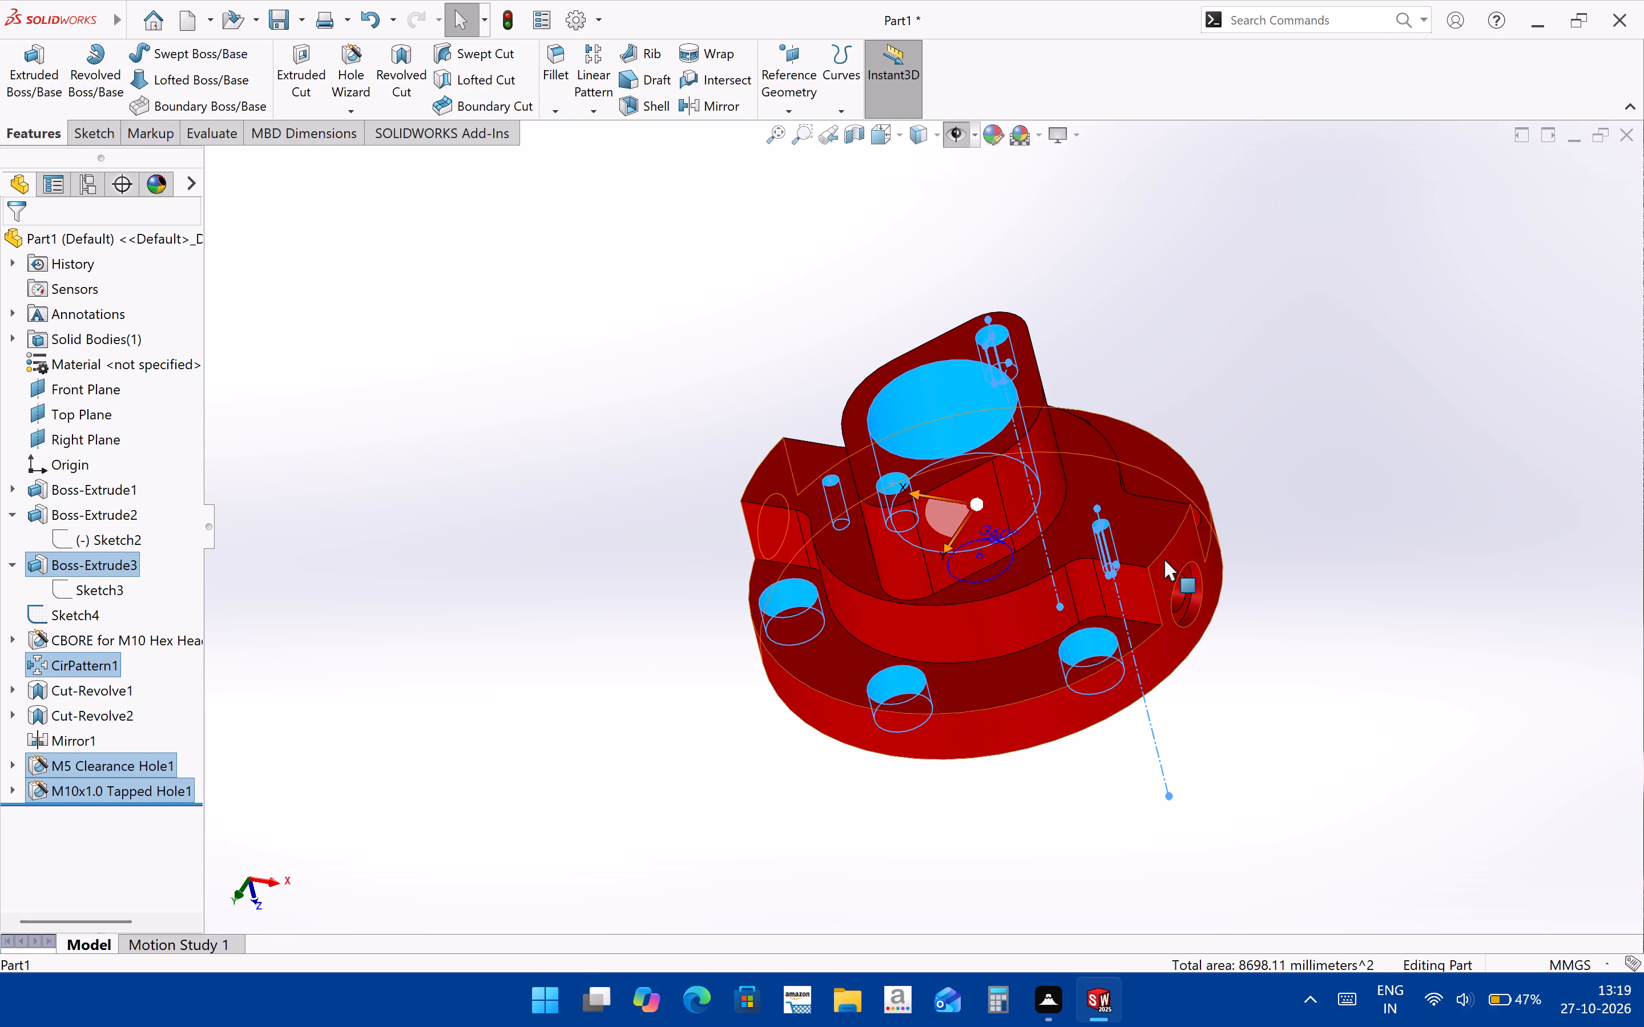
Add the inner faces of the stepped revolved-cut hole in the side of the flange to the selection.
ctrl+scroll(1171, 559, down, 3)
ctrl+click(1171, 602)
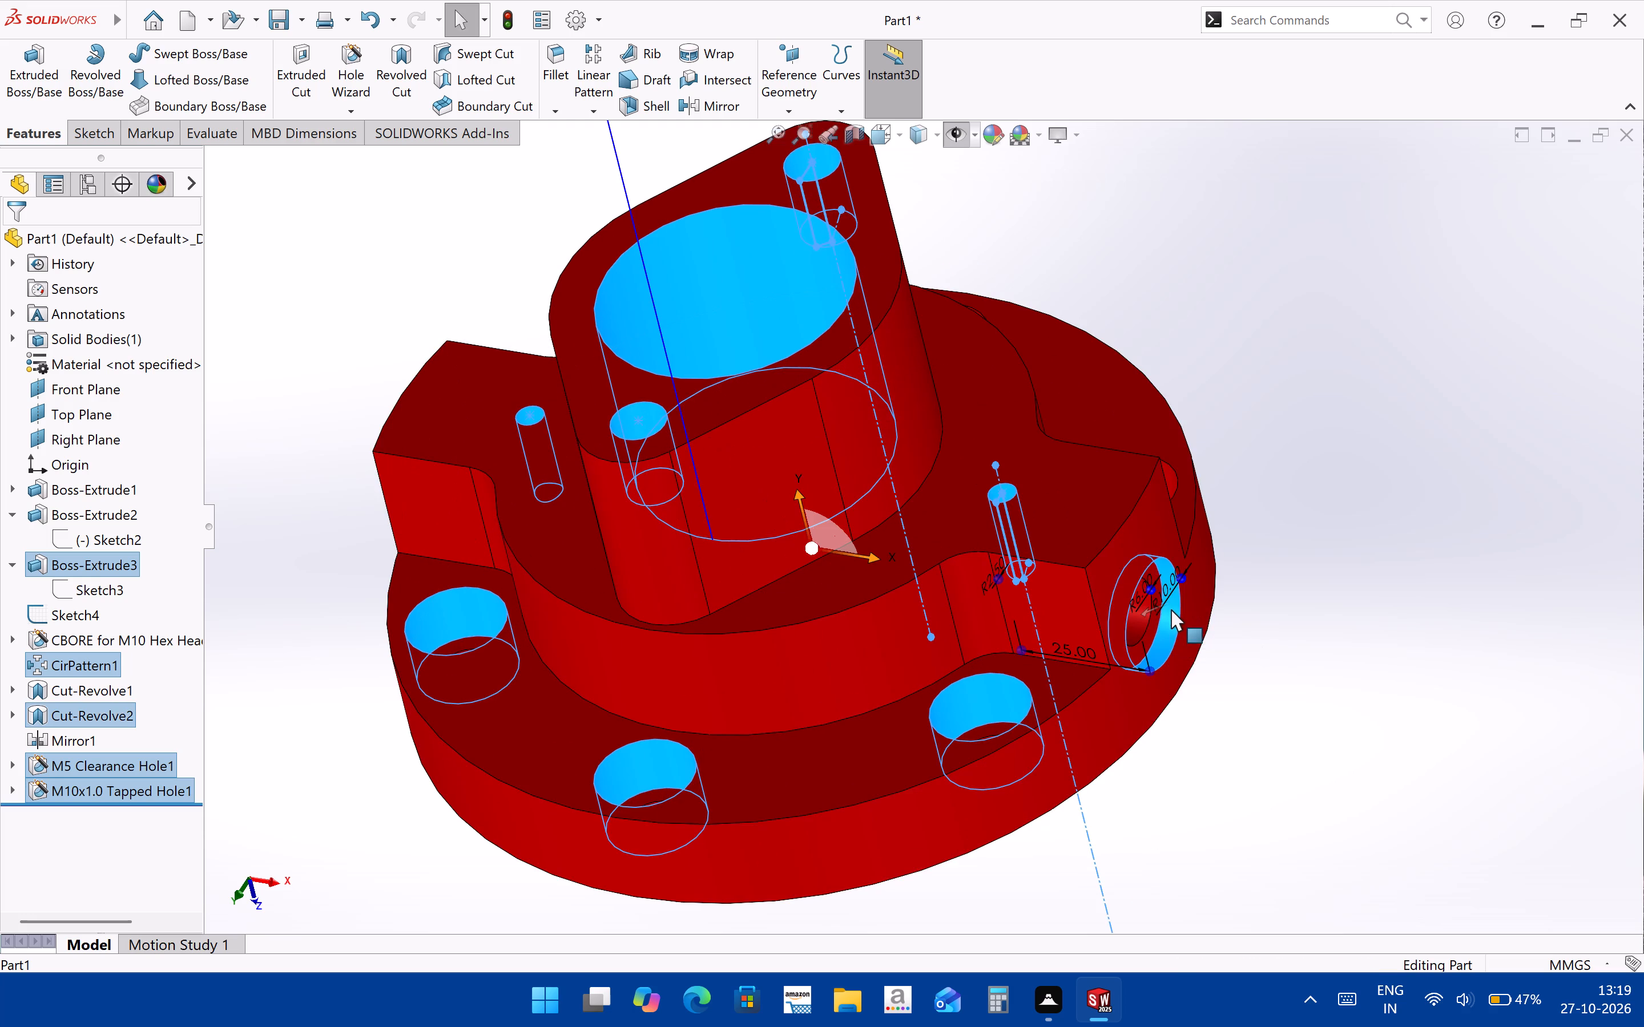
ctrl+click(1155, 631)
ctrl+scroll(1151, 629, up, 3)
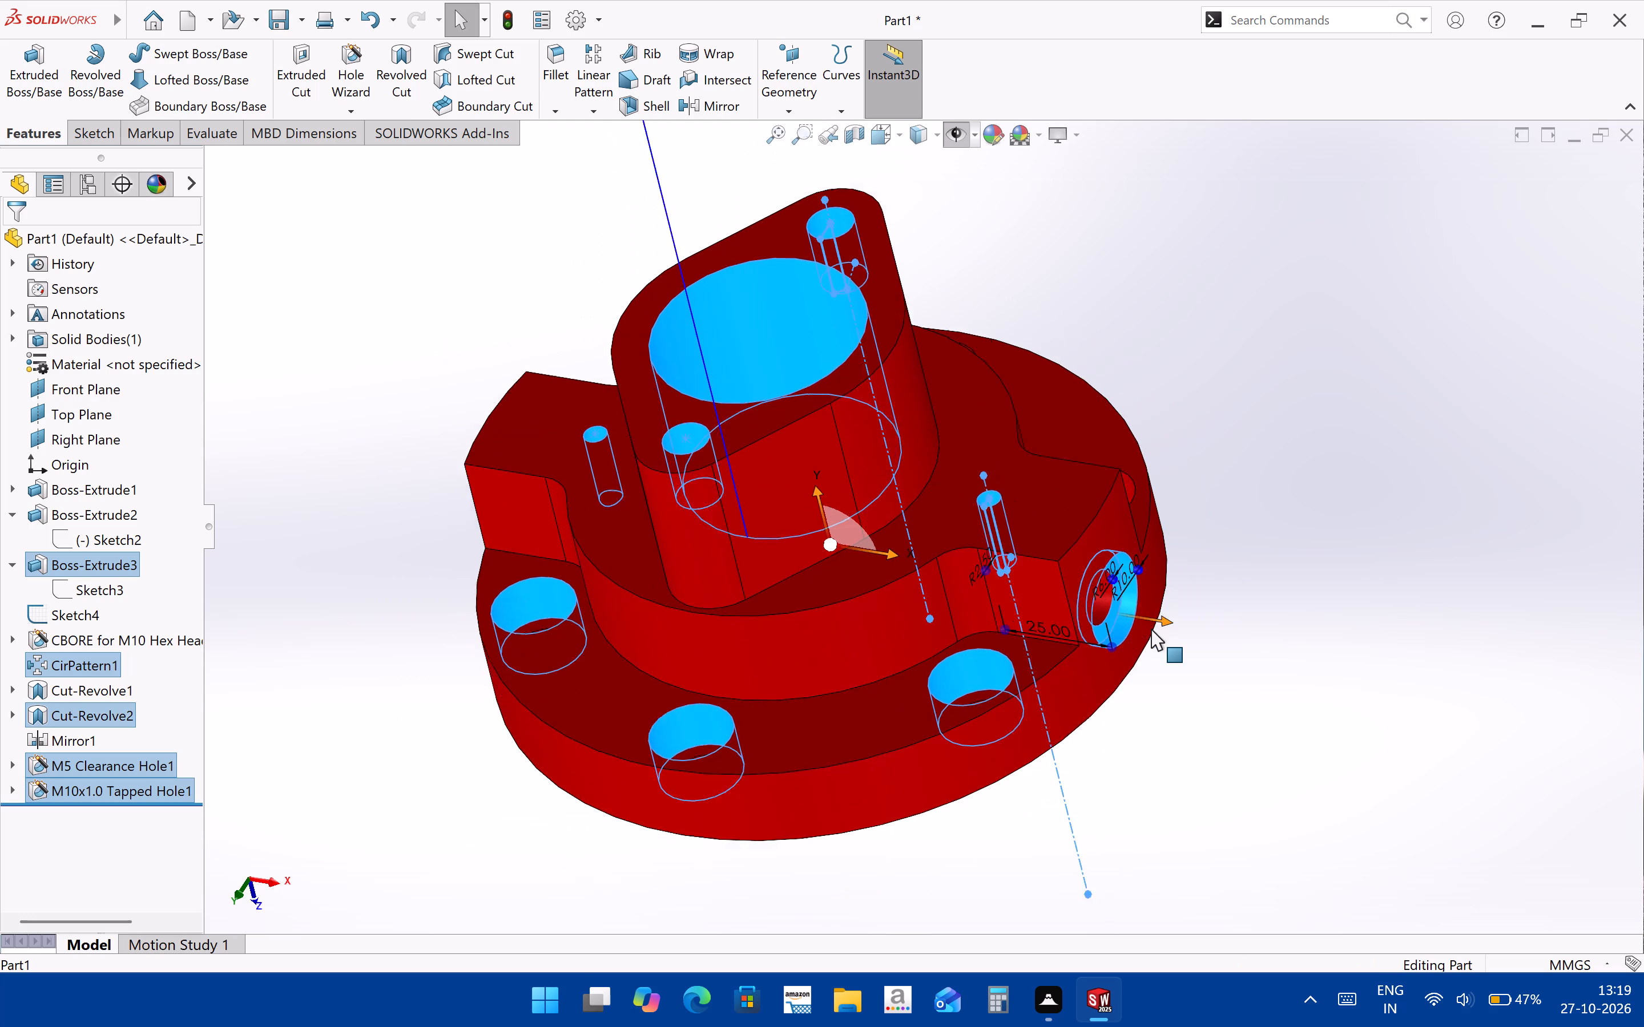
ctrl+scroll(1073, 563, down, 2)
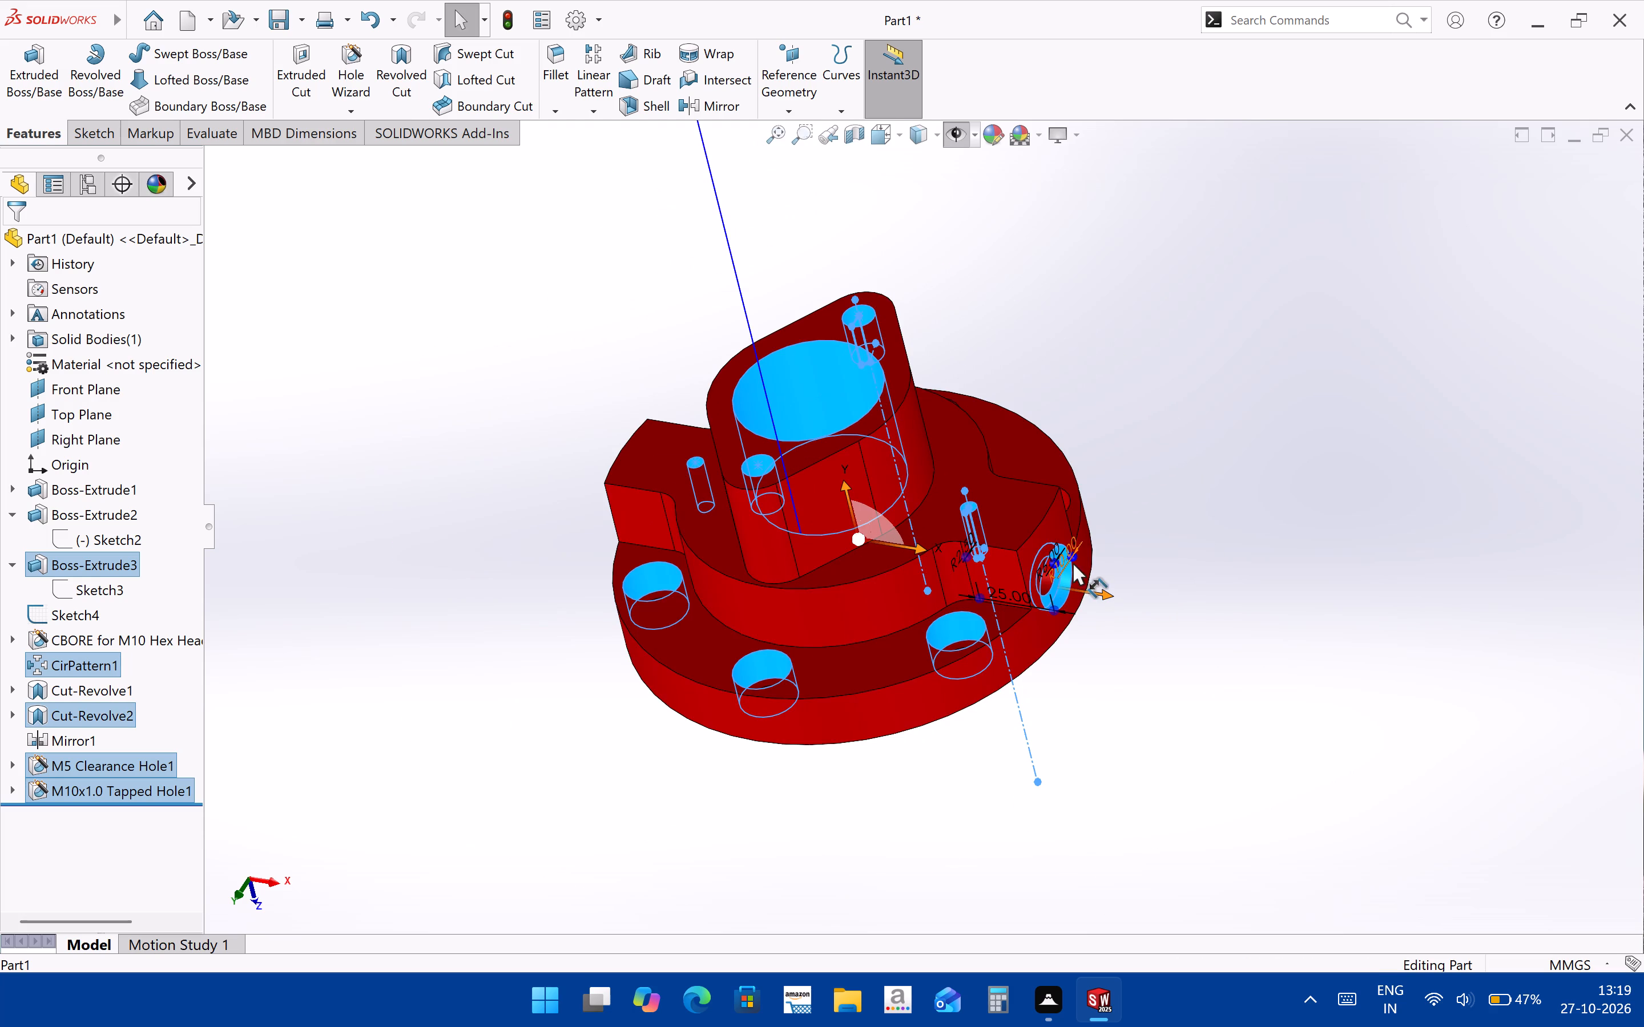
ctrl+scroll(1073, 563, down, 1)
ctrl+click(1034, 606)
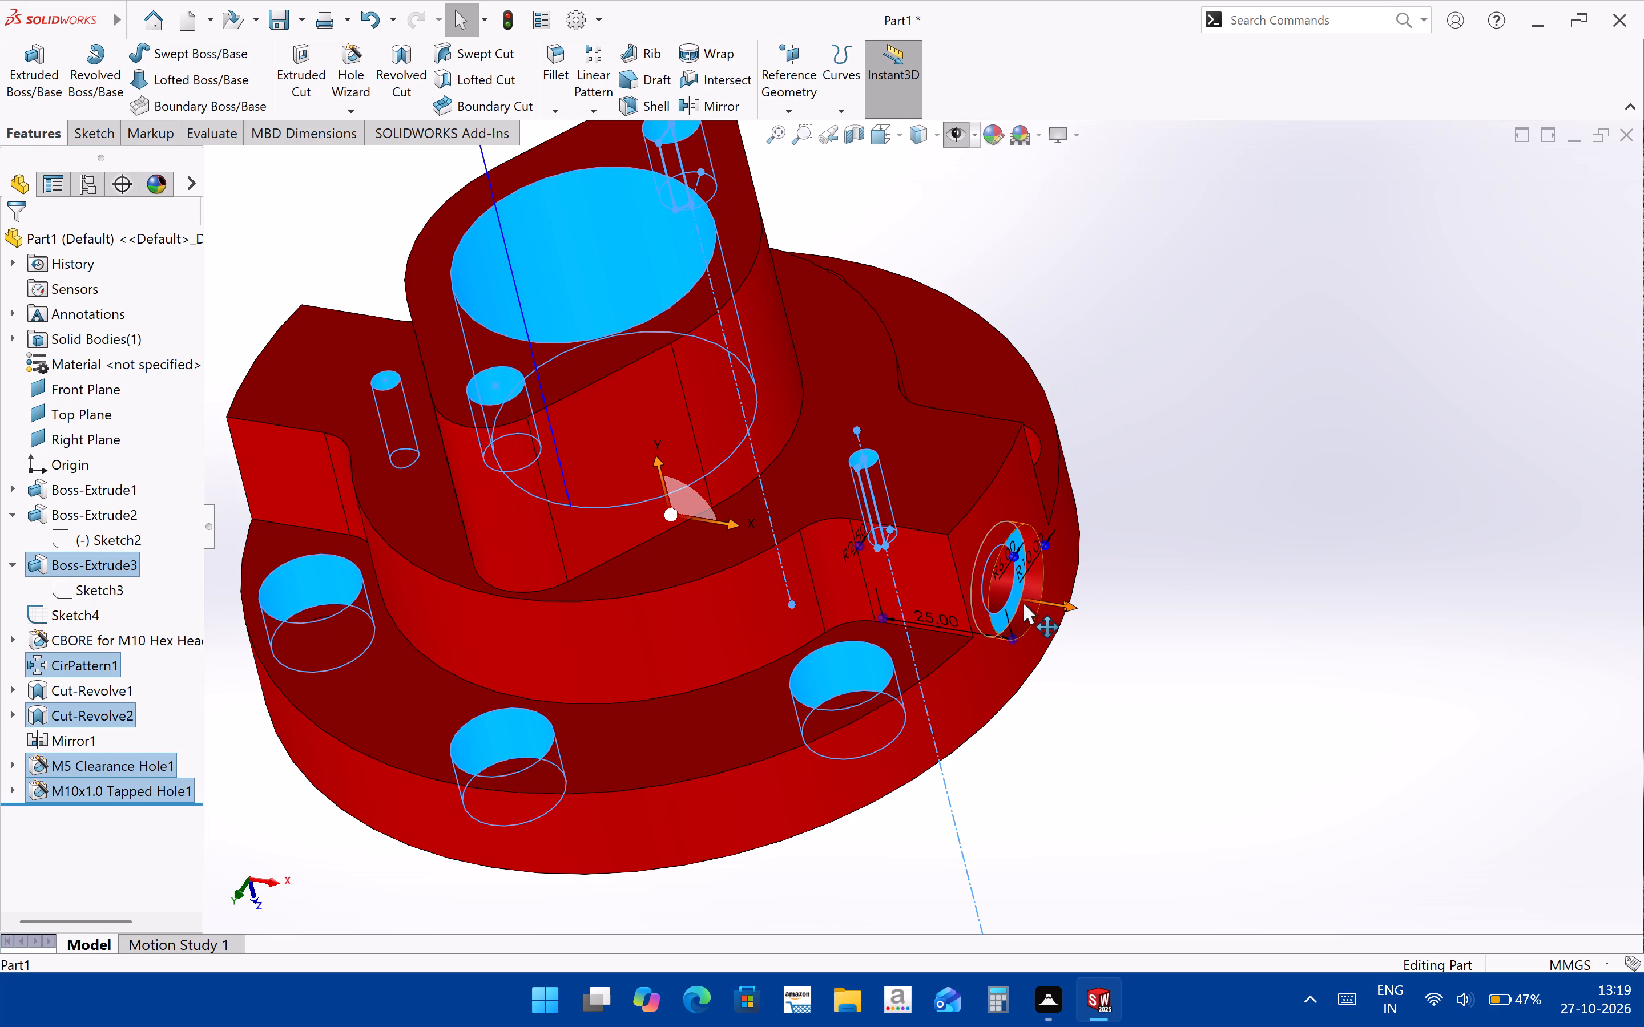
ctrl+click(1016, 599)
ctrl+click(1001, 588)
ctrl+scroll(1137, 603, up, 5)
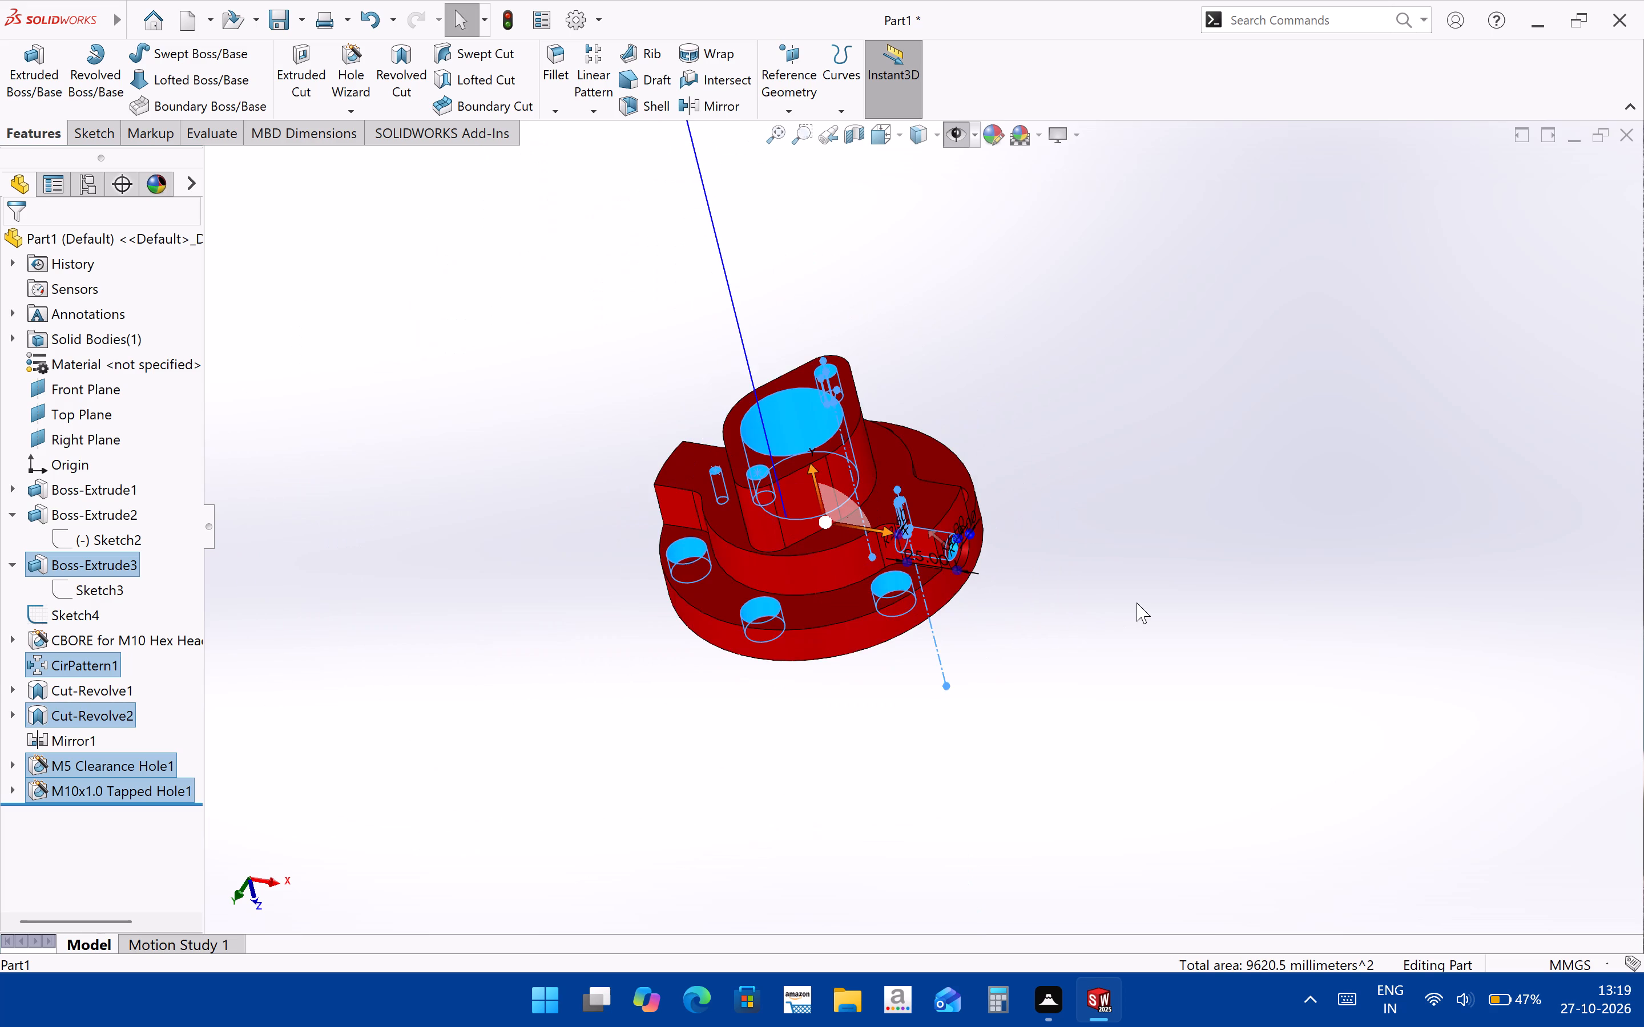
Add the counterbore faces of the remaining three flange bolt holes to the selection.
ctrl+middle_drag(640, 587, 864, 757)
middle_drag(1098, 694, 1039, 716)
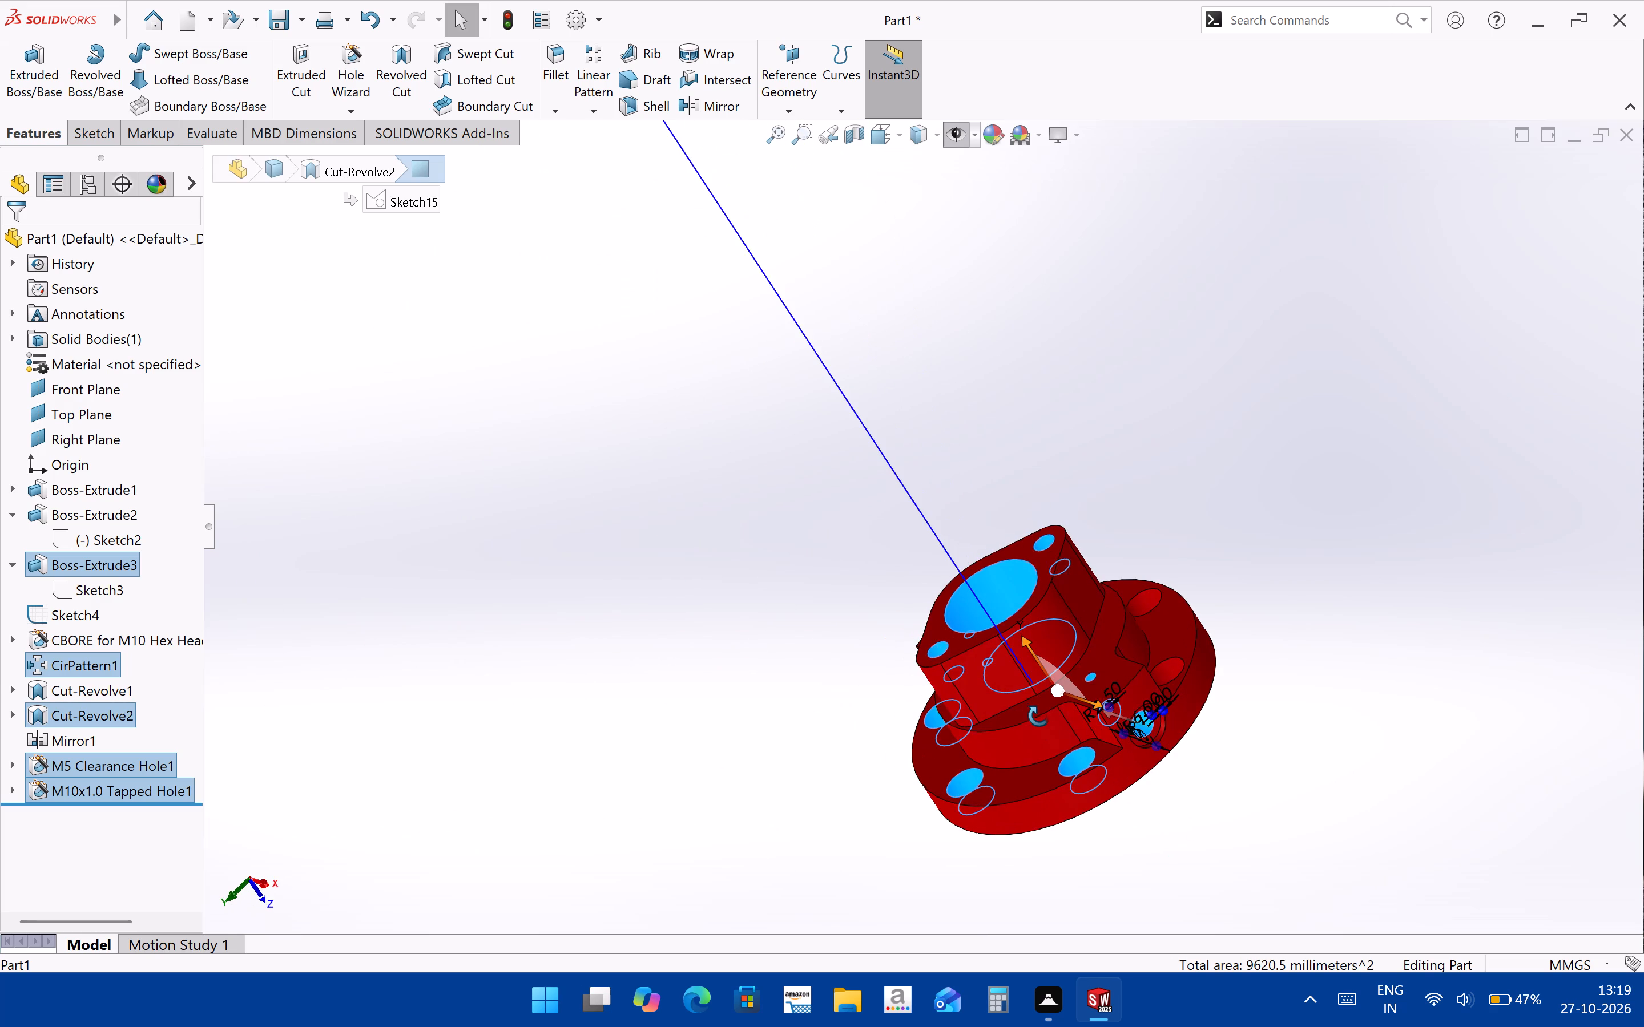
middle_drag(1122, 667, 1134, 725)
ctrl+click(1164, 677)
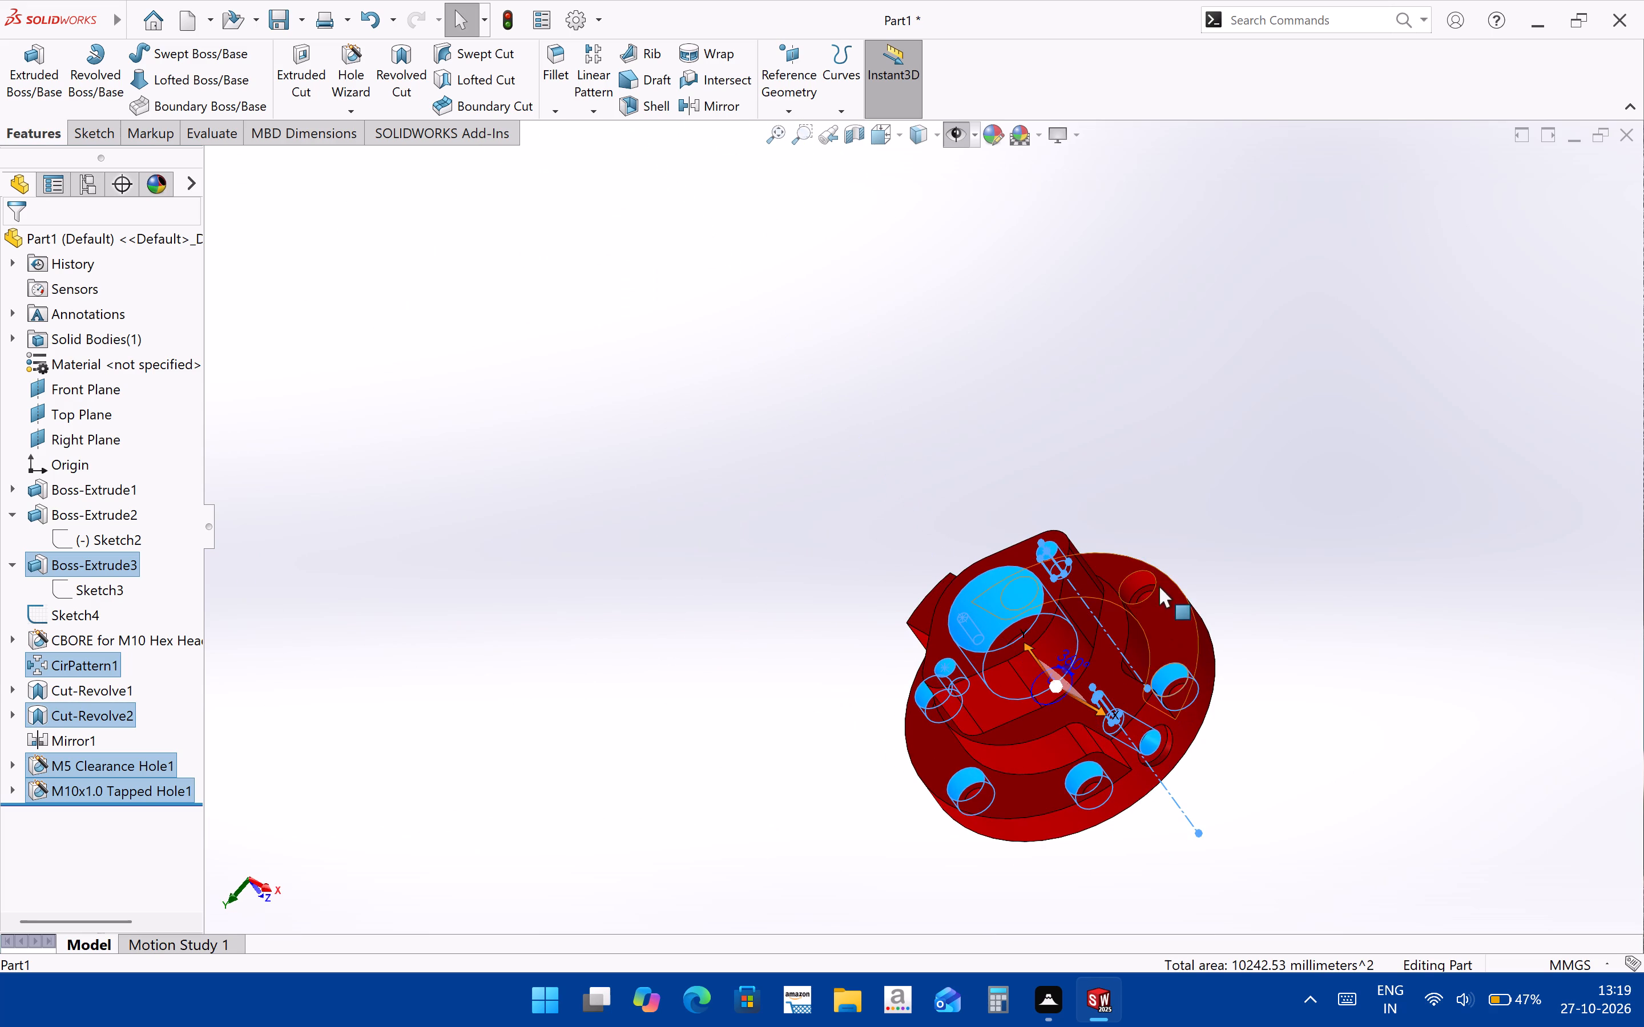
ctrl+click(1138, 581)
middle_drag(1138, 600, 1163, 624)
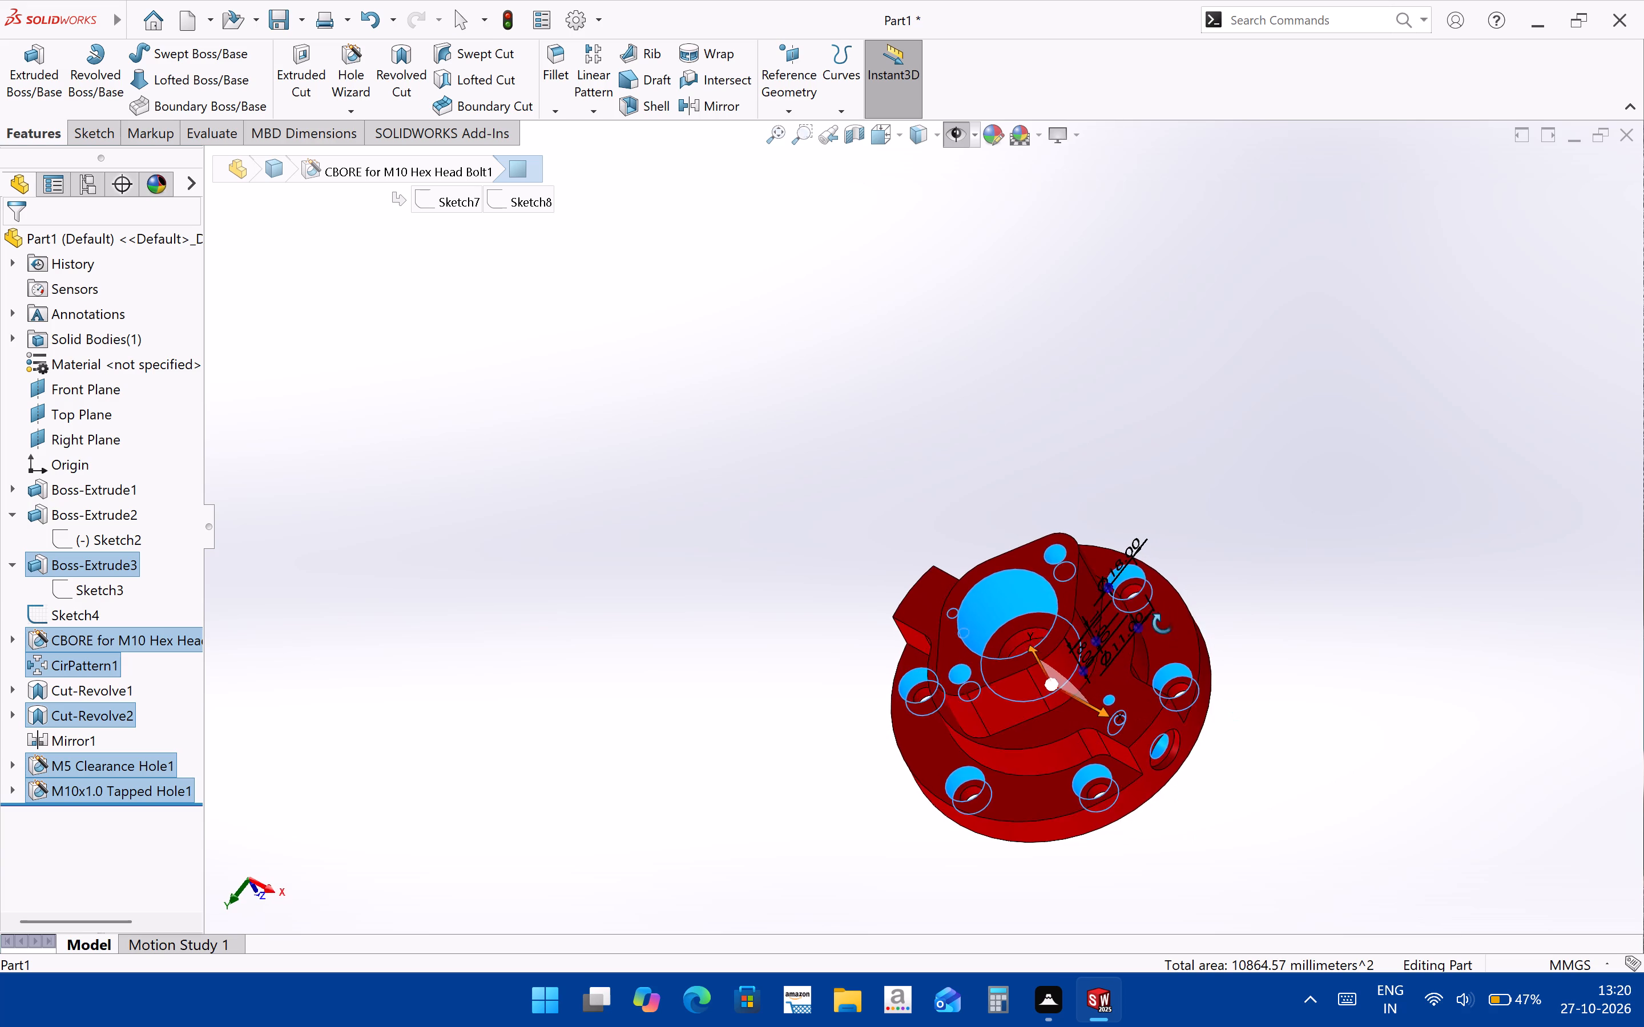
middle_drag(1163, 624, 1218, 694)
scroll(985, 567, down, 3)
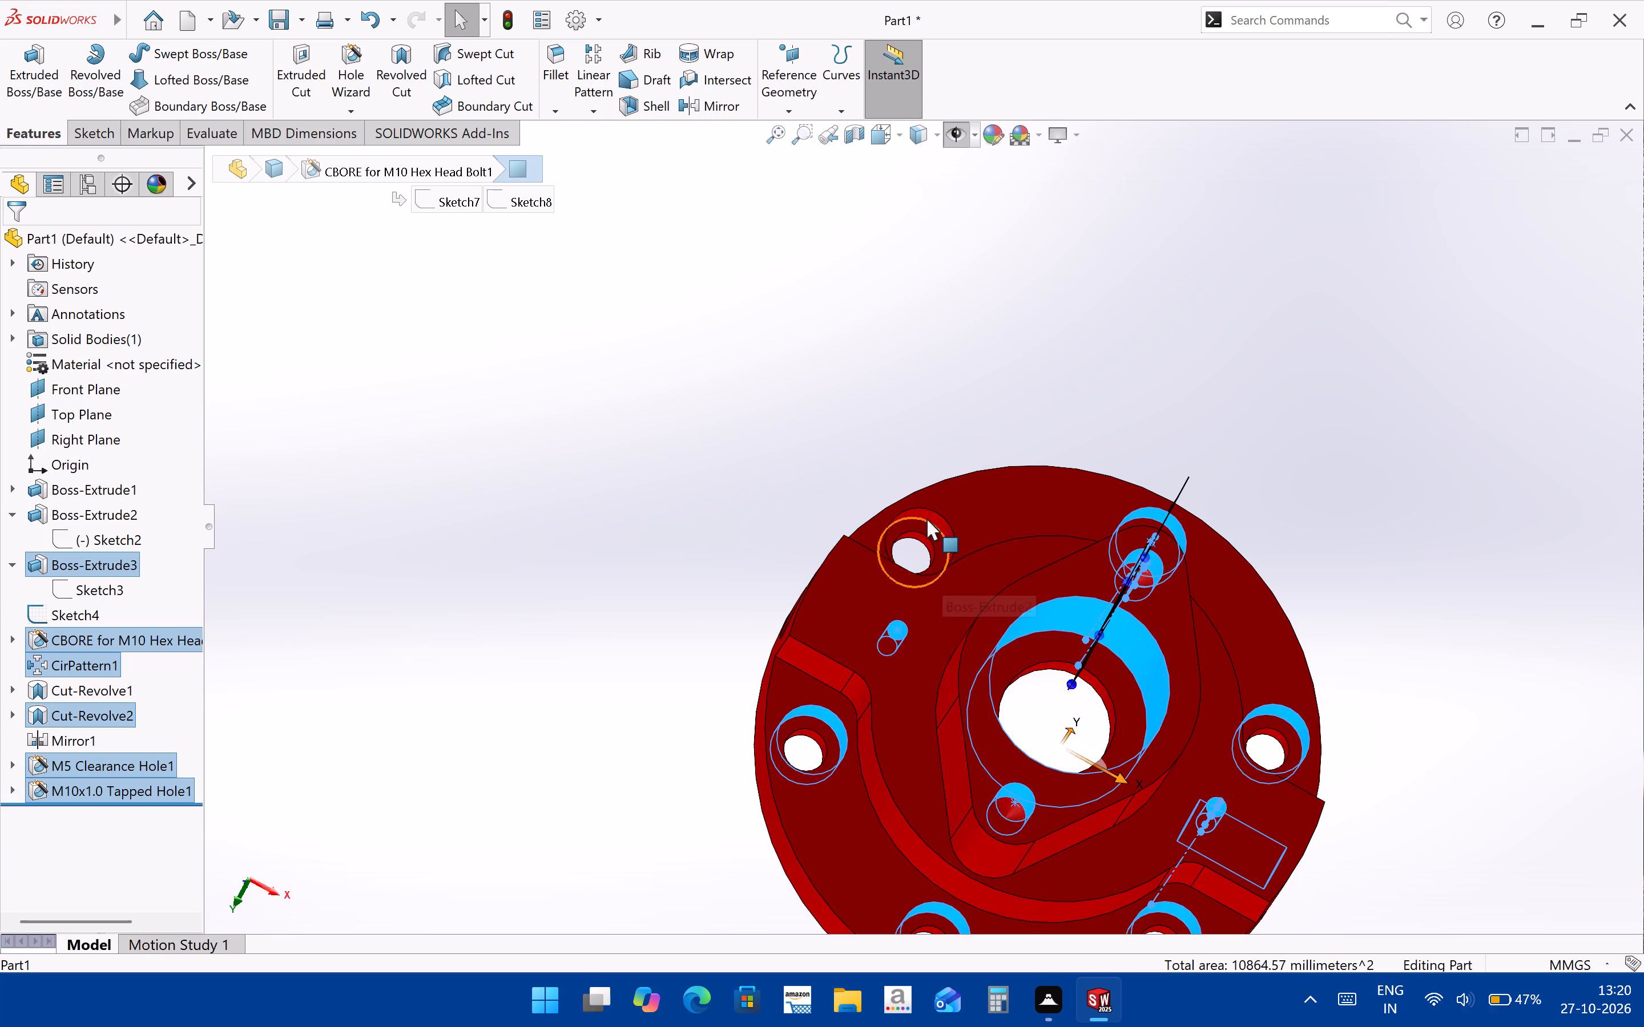
ctrl+click(926, 517)
Add the inner face of the mirrored side hole on the opposite side of the flange to the selection.
middle_drag(933, 585, 1067, 568)
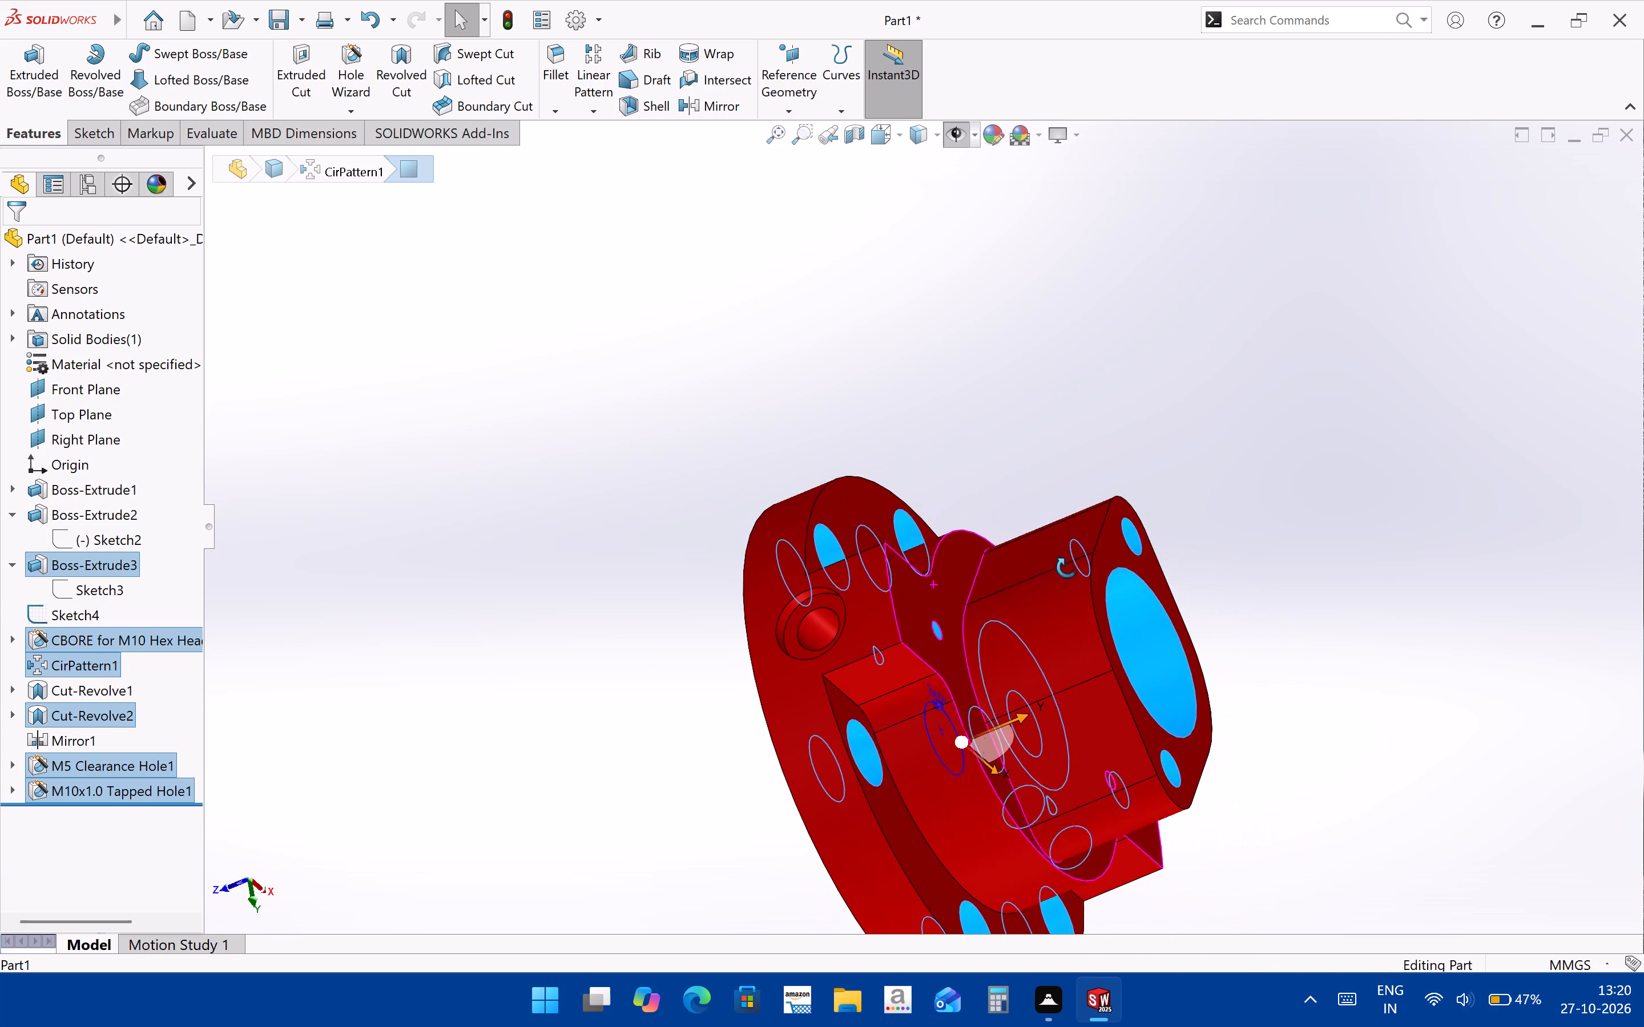
middle_drag(1067, 568, 1067, 574)
scroll(837, 572, down, 3)
ctrl+click(815, 653)
scroll(799, 532, up, 4)
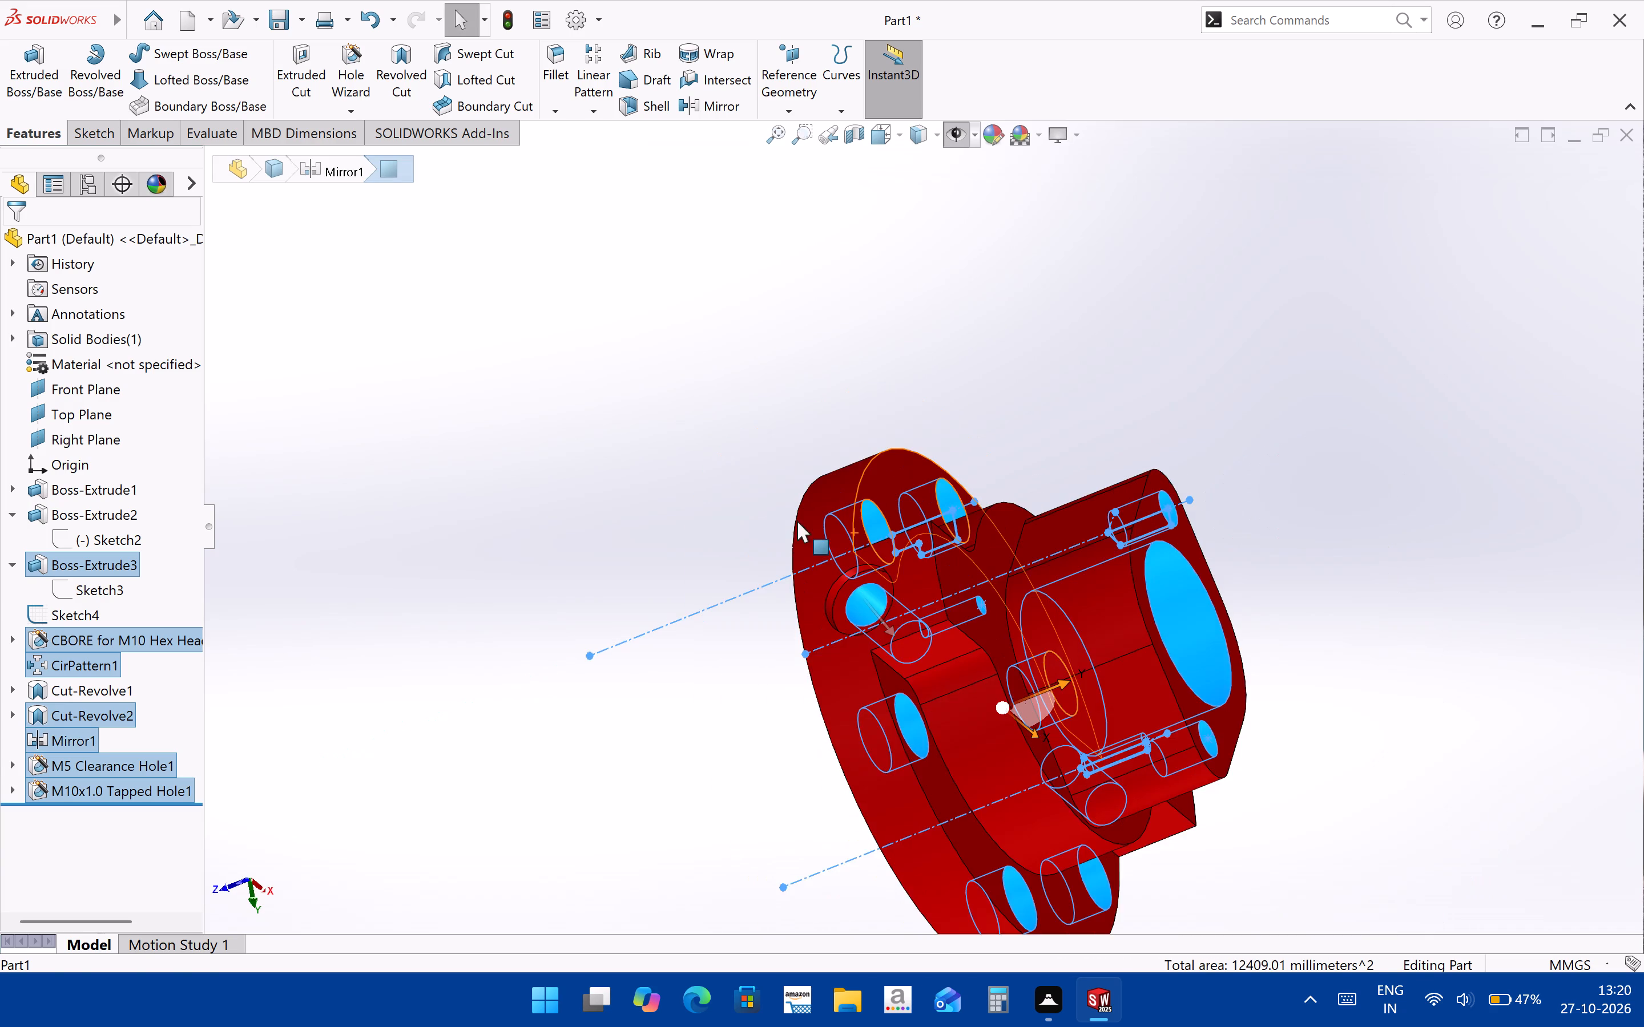
Apply the standard black colour (red 0, green 0) to all the selected hole faces.
click(997, 140)
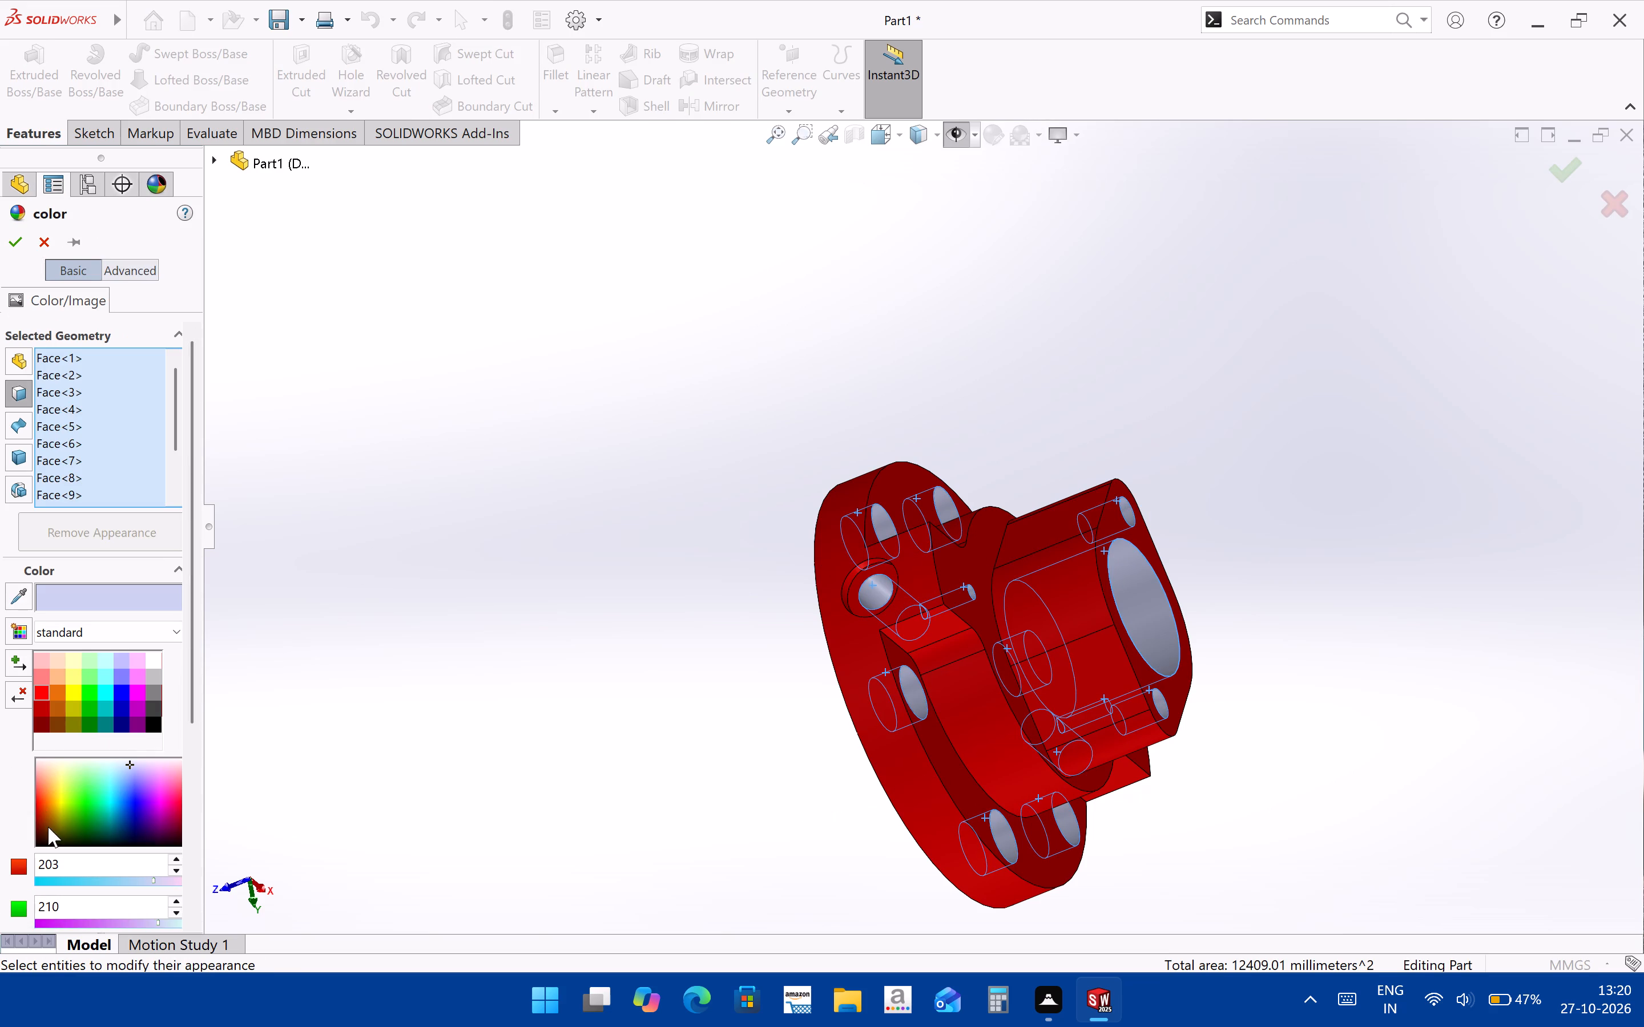
click(154, 719)
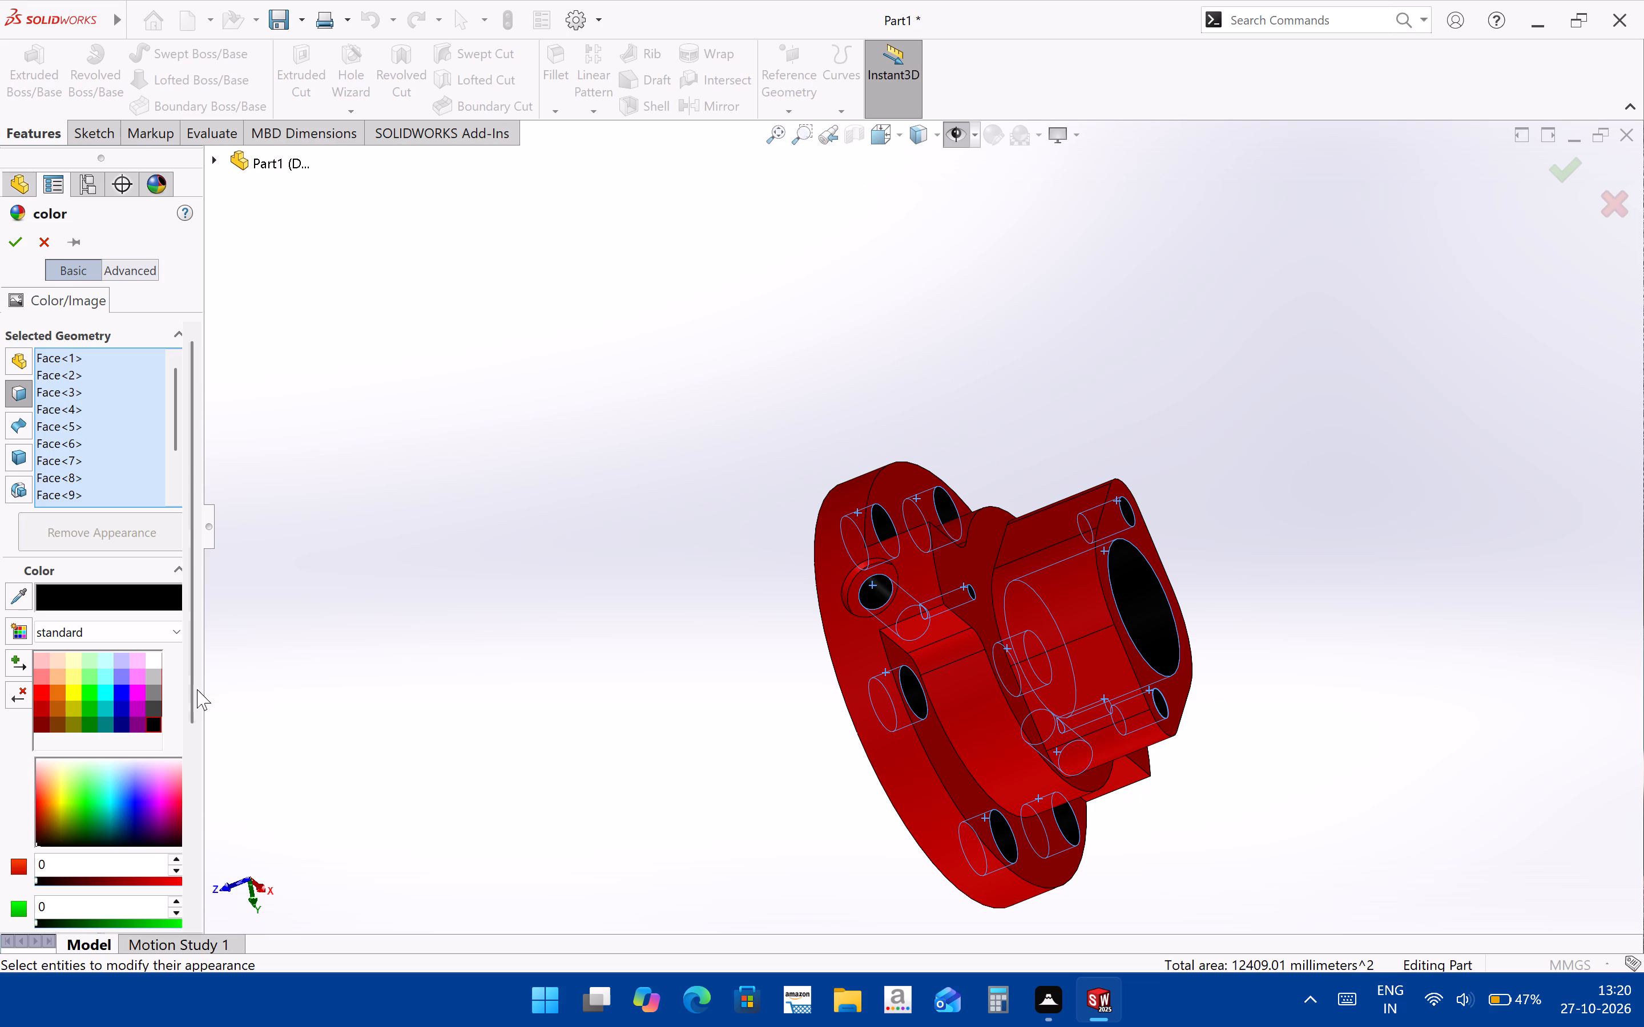
click(154, 709)
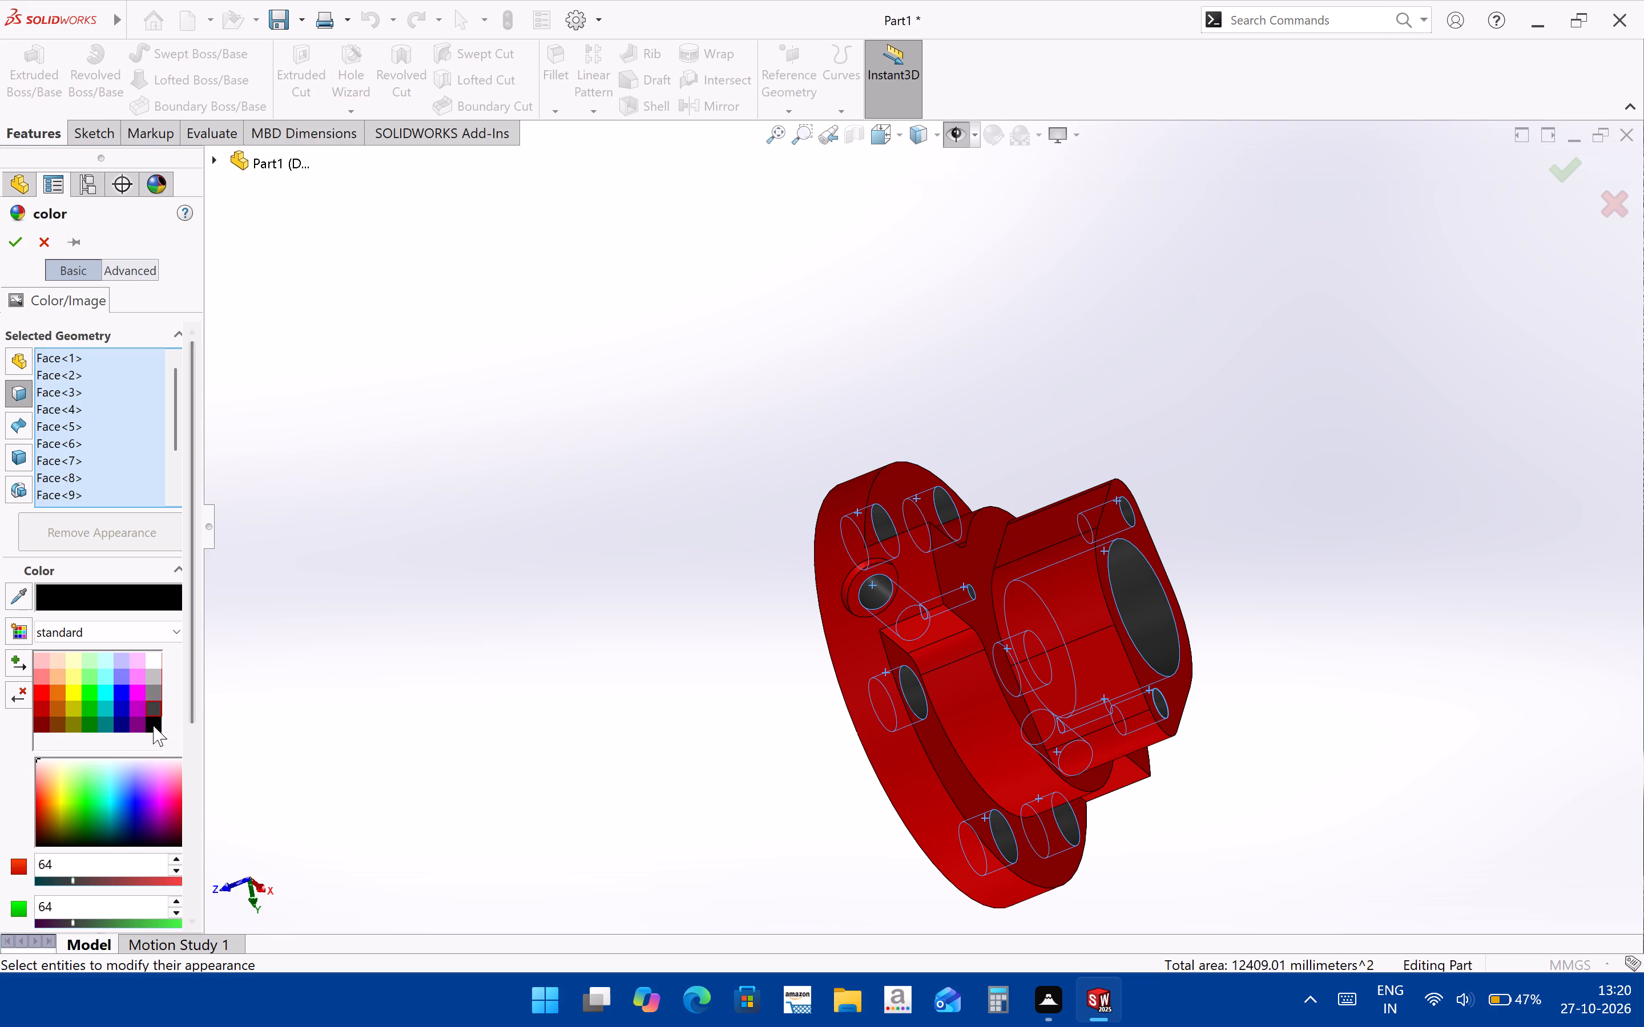
click(154, 725)
middle_drag(680, 586, 526, 549)
middle_drag(775, 654, 776, 629)
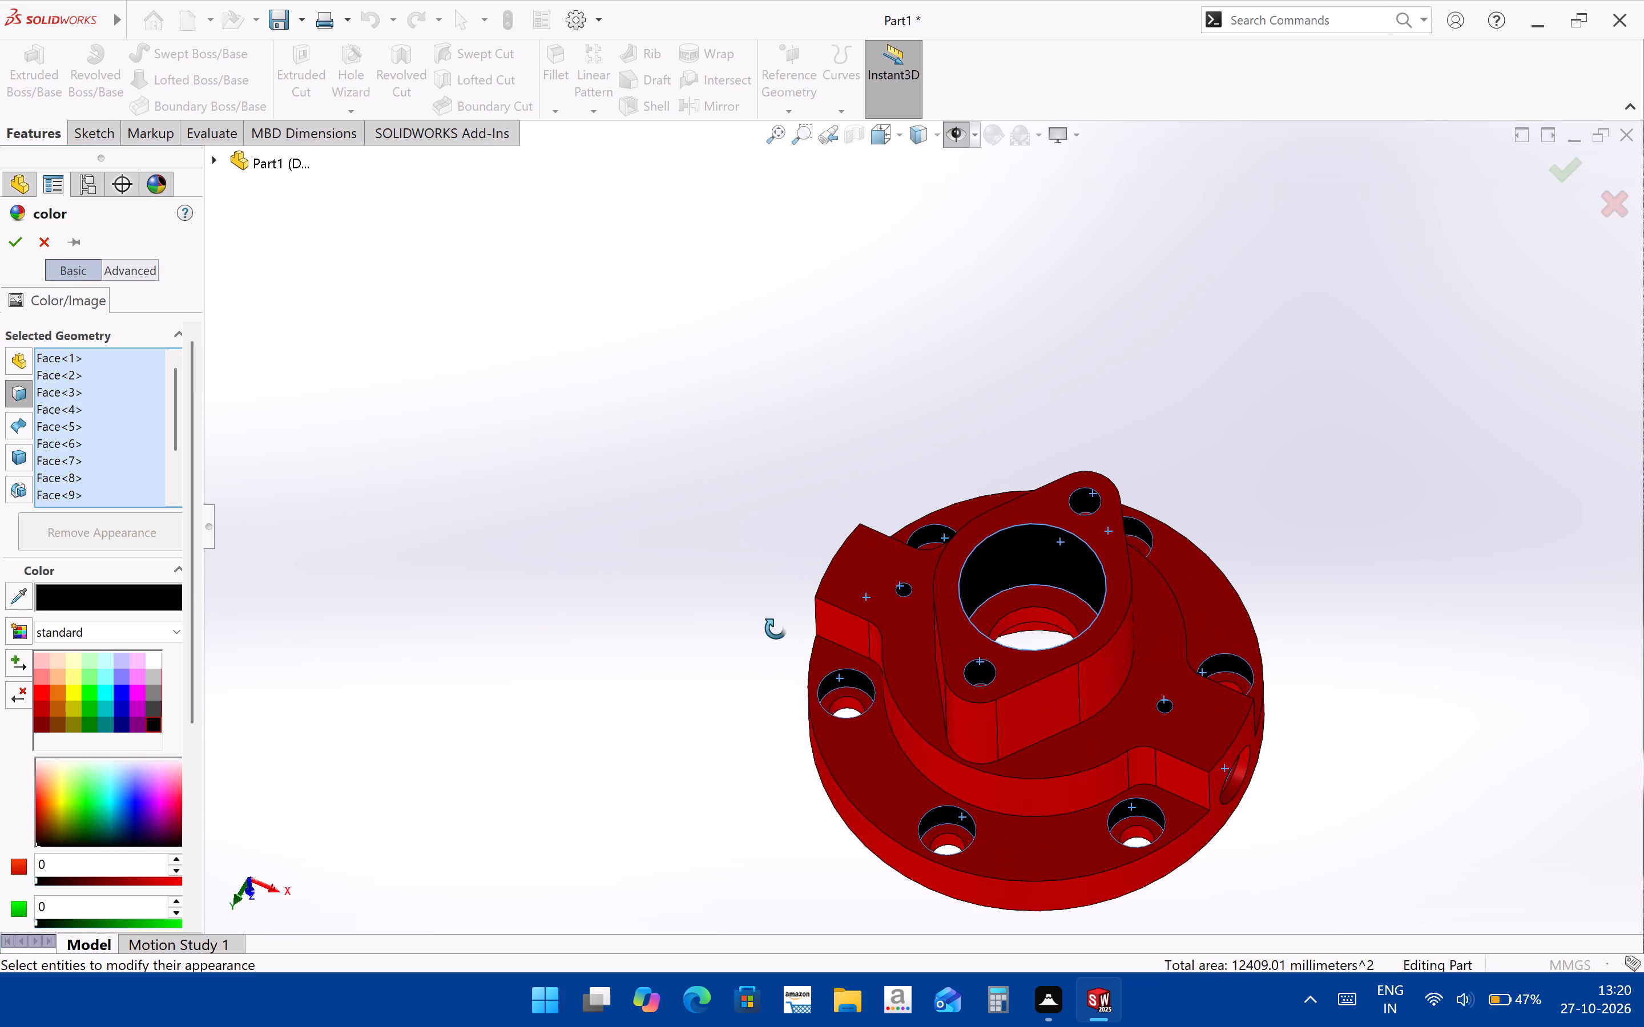
middle_drag(776, 629, 776, 626)
scroll(853, 555, up, 3)
click(1560, 176)
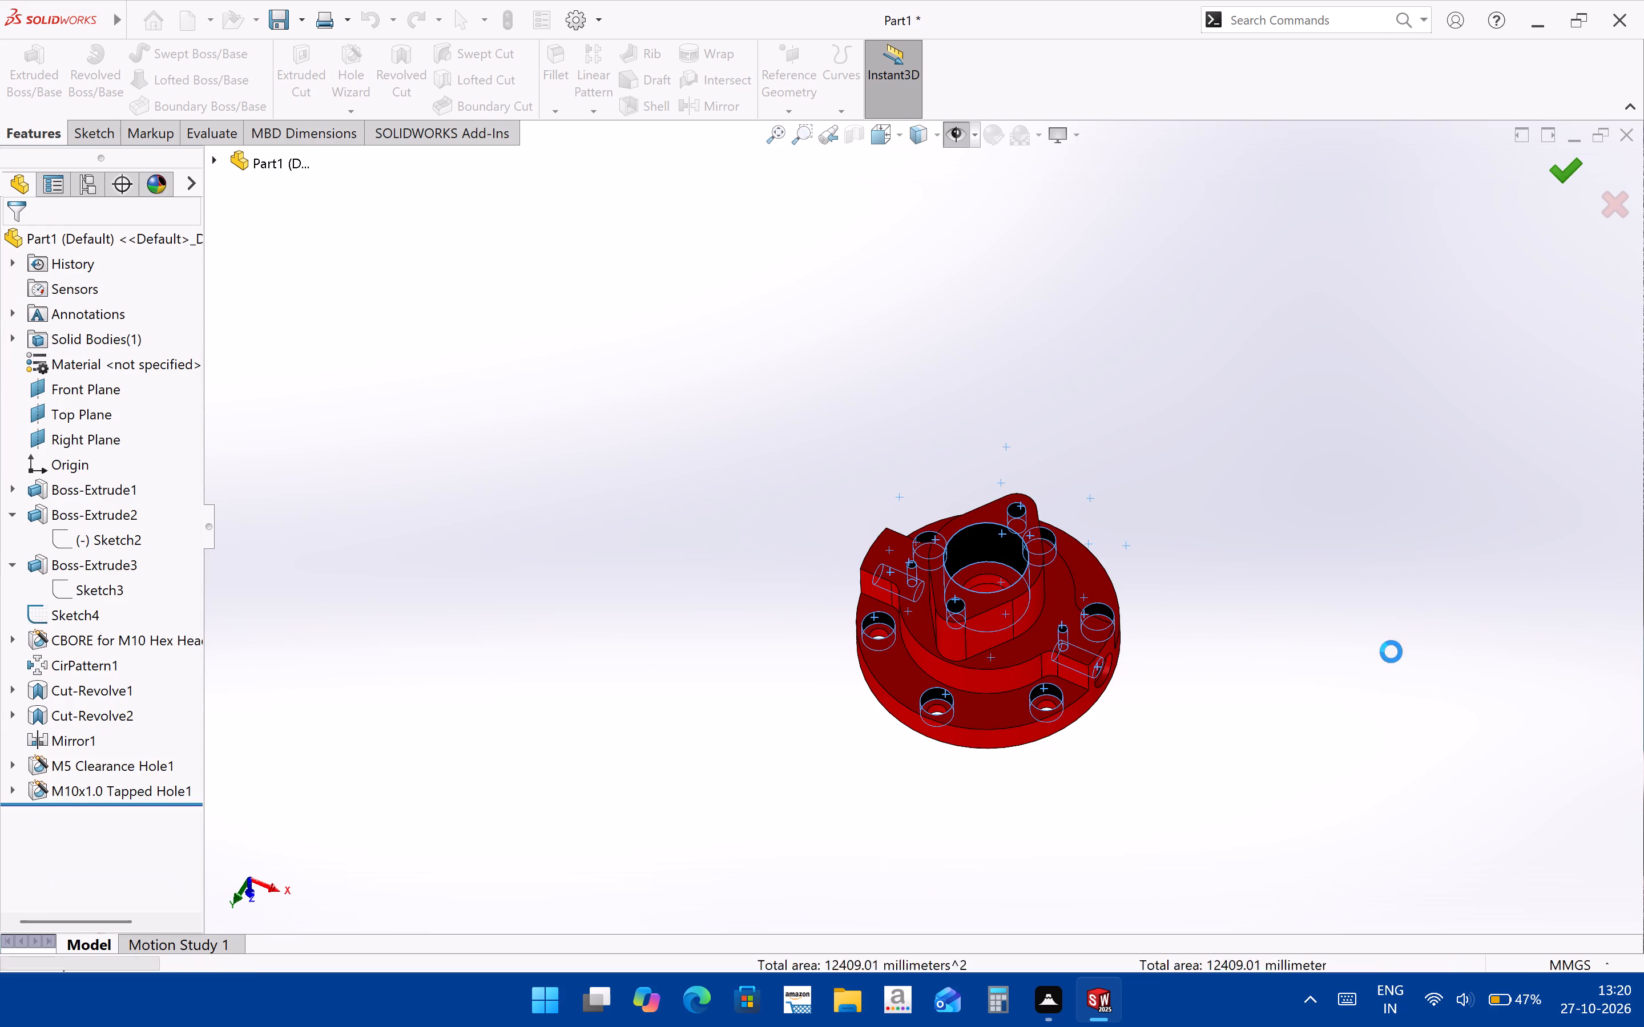
click(1372, 653)
Save the part as SOLIDWORKS-EX-06 in the Solidworks folder under Documents.
scroll(927, 757, down, 2)
middle_drag(968, 726, 968, 678)
middle_drag(1025, 719, 1024, 707)
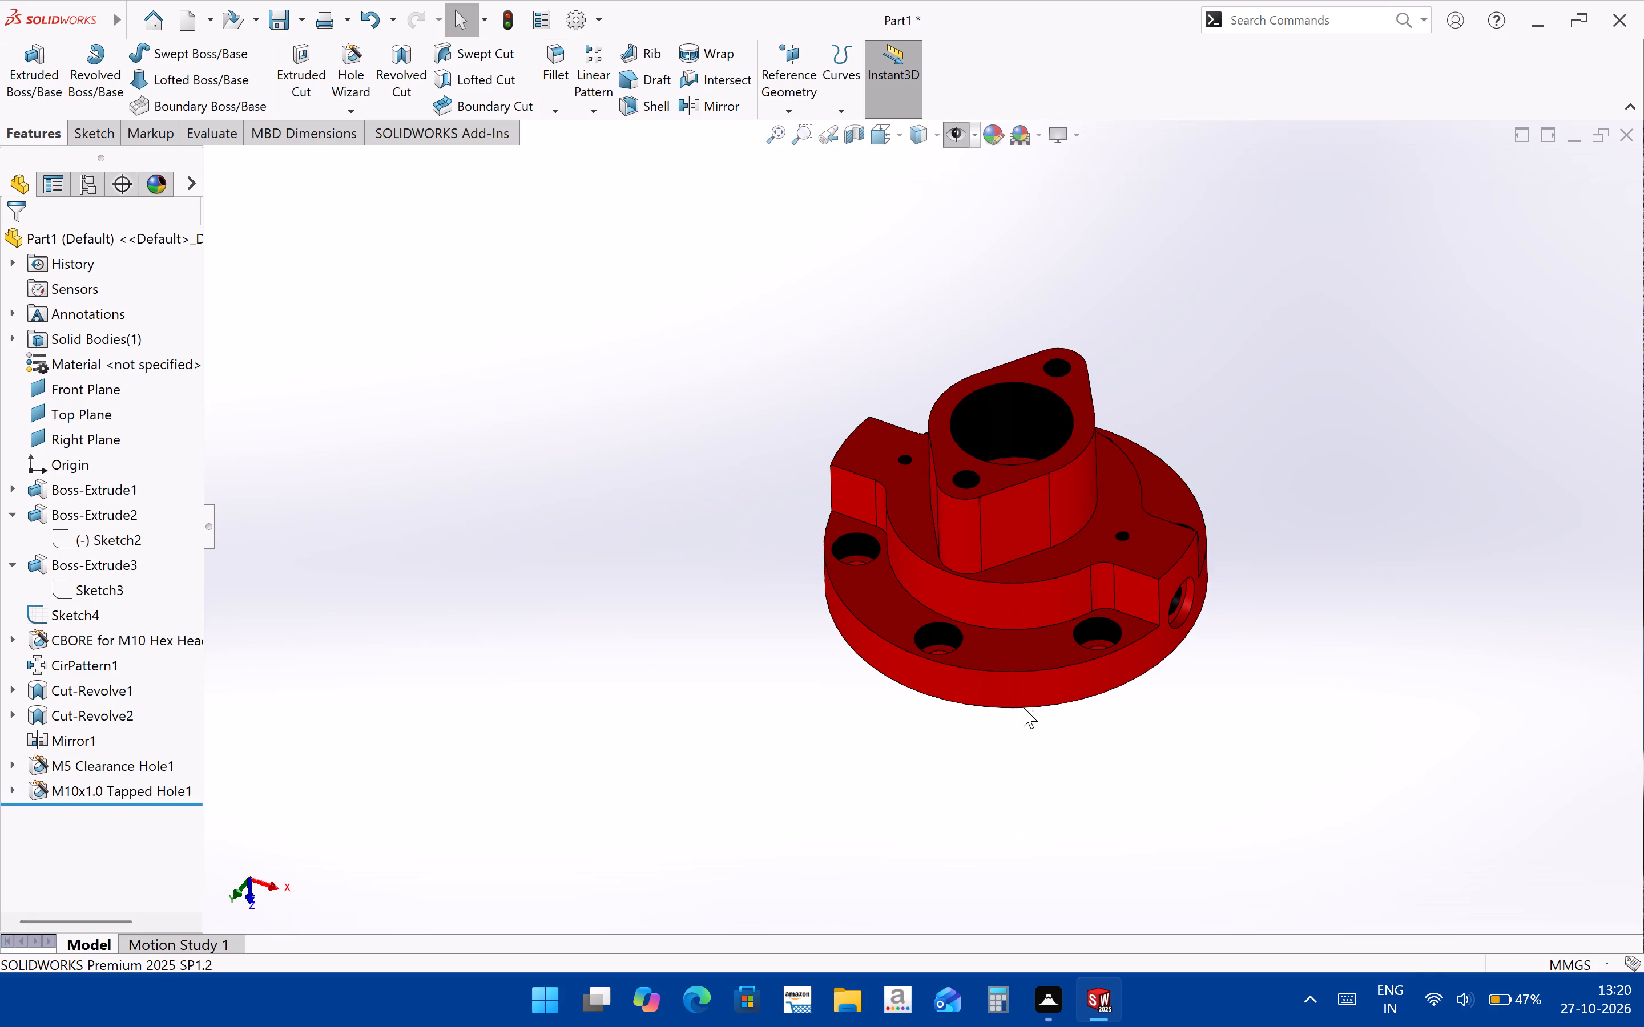
middle_drag(1025, 709, 1026, 688)
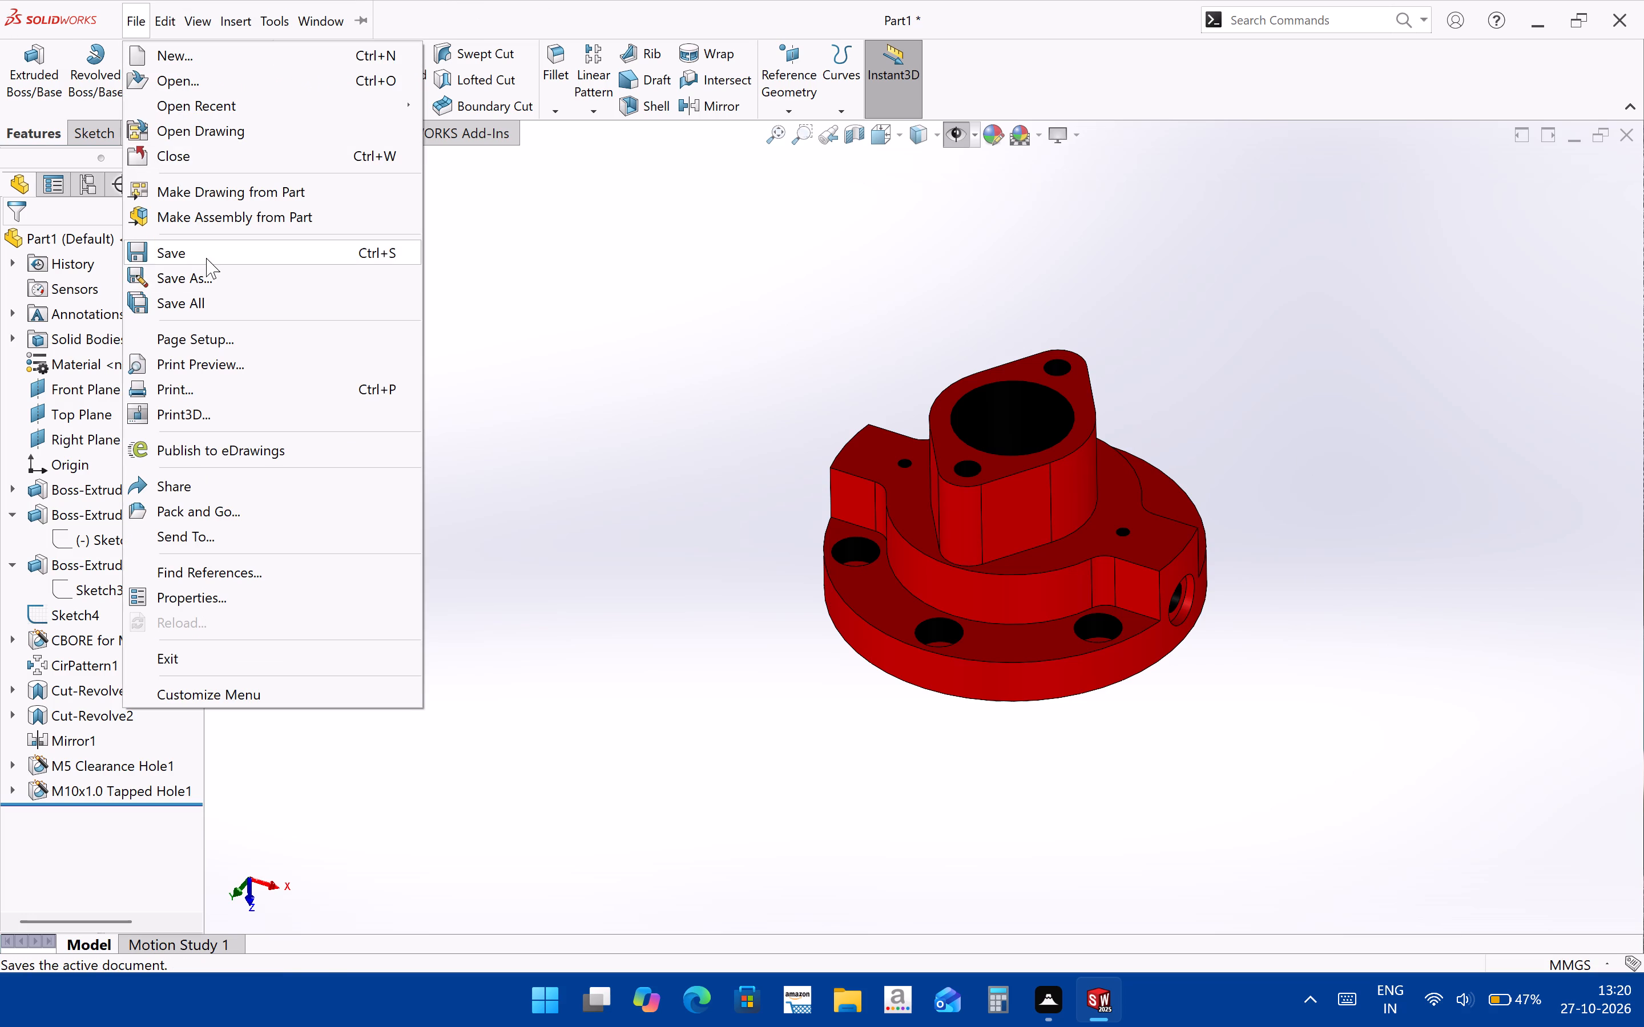
click(206, 258)
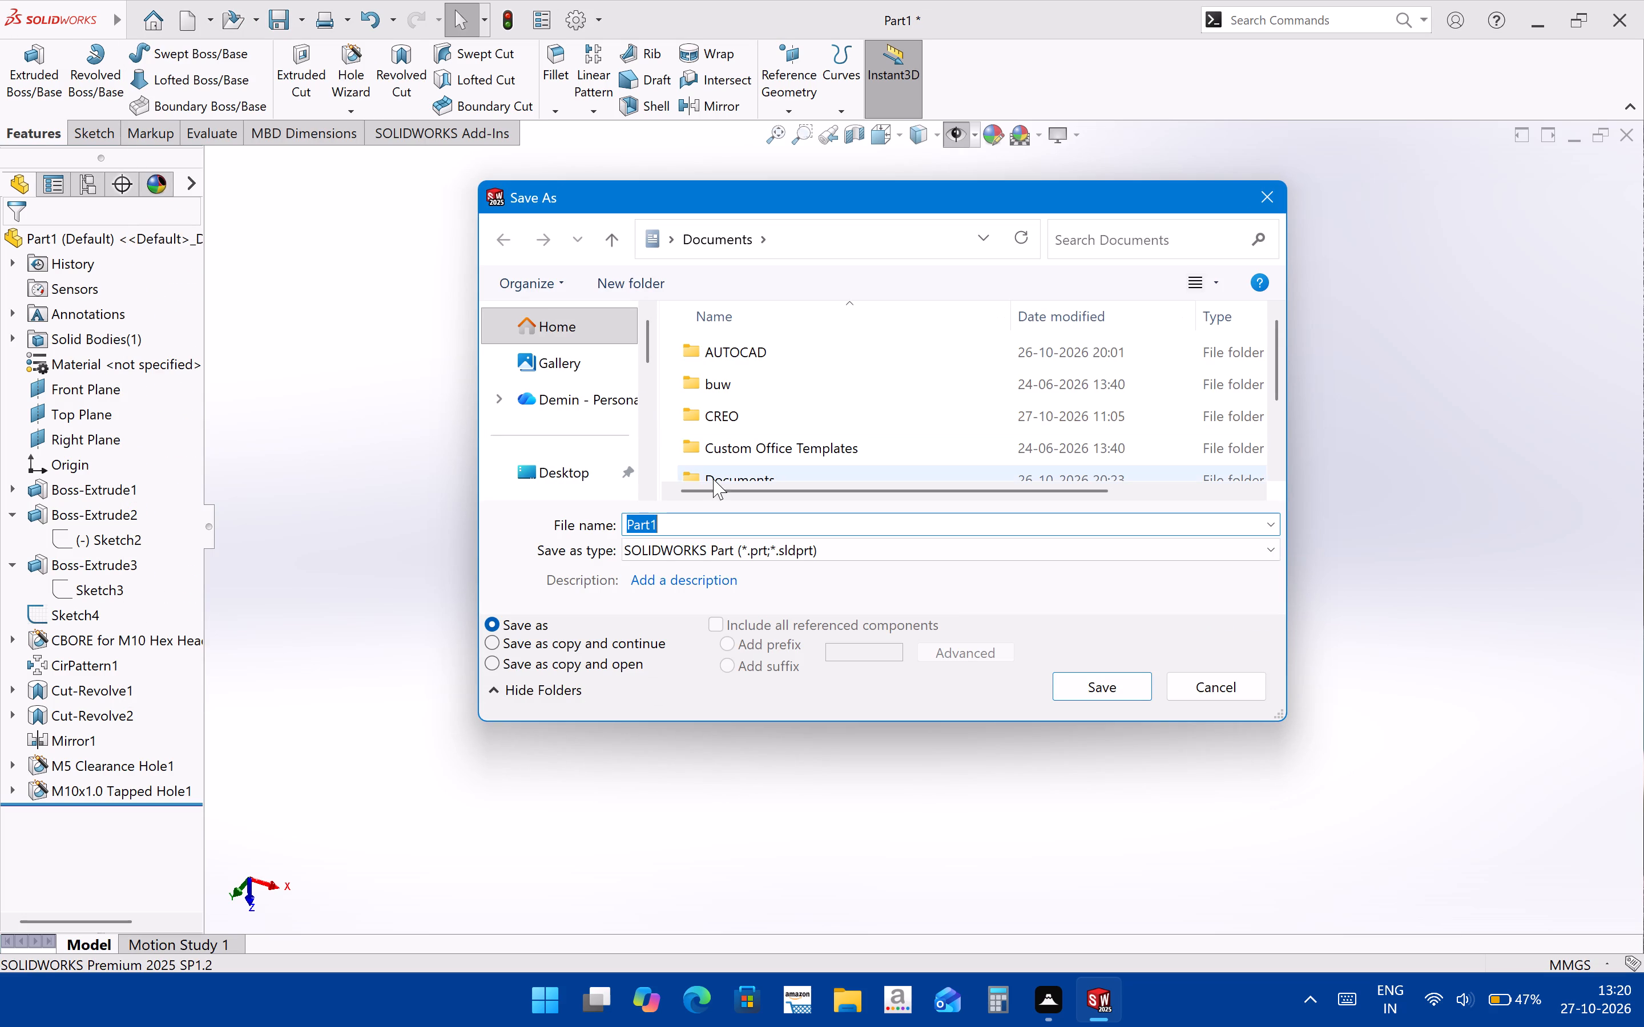
scroll(795, 415, down, 2)
double_click(803, 438)
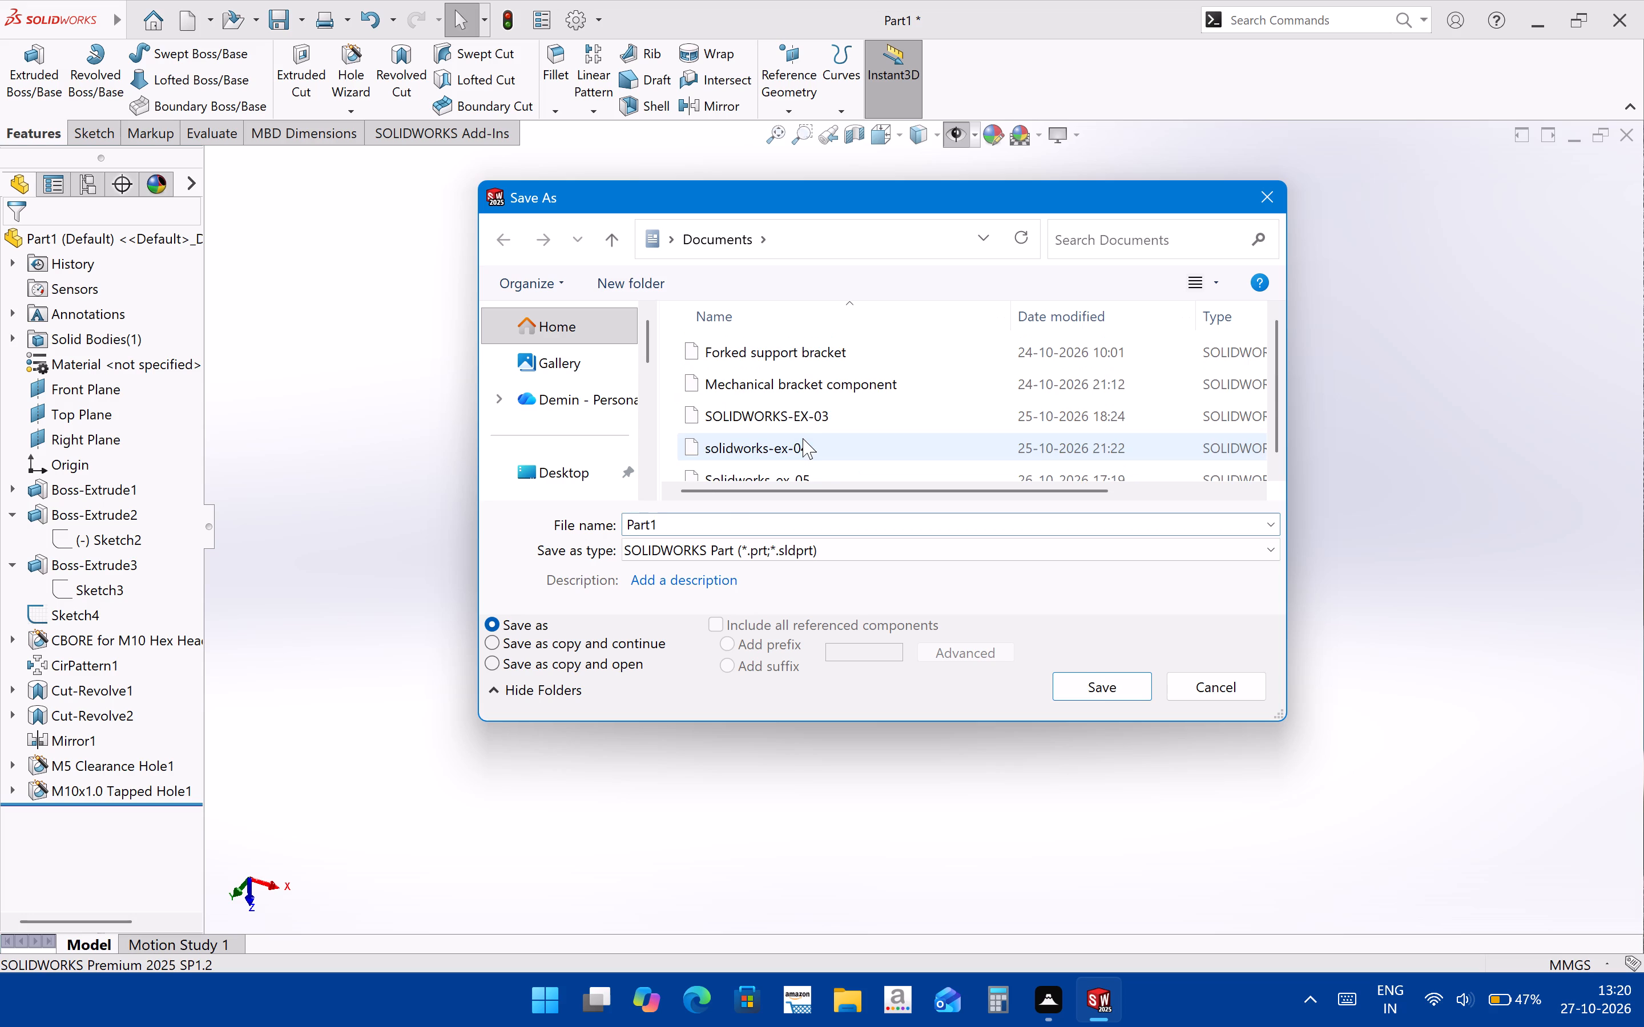
drag(707, 519, 562, 520)
key(BackSpace)
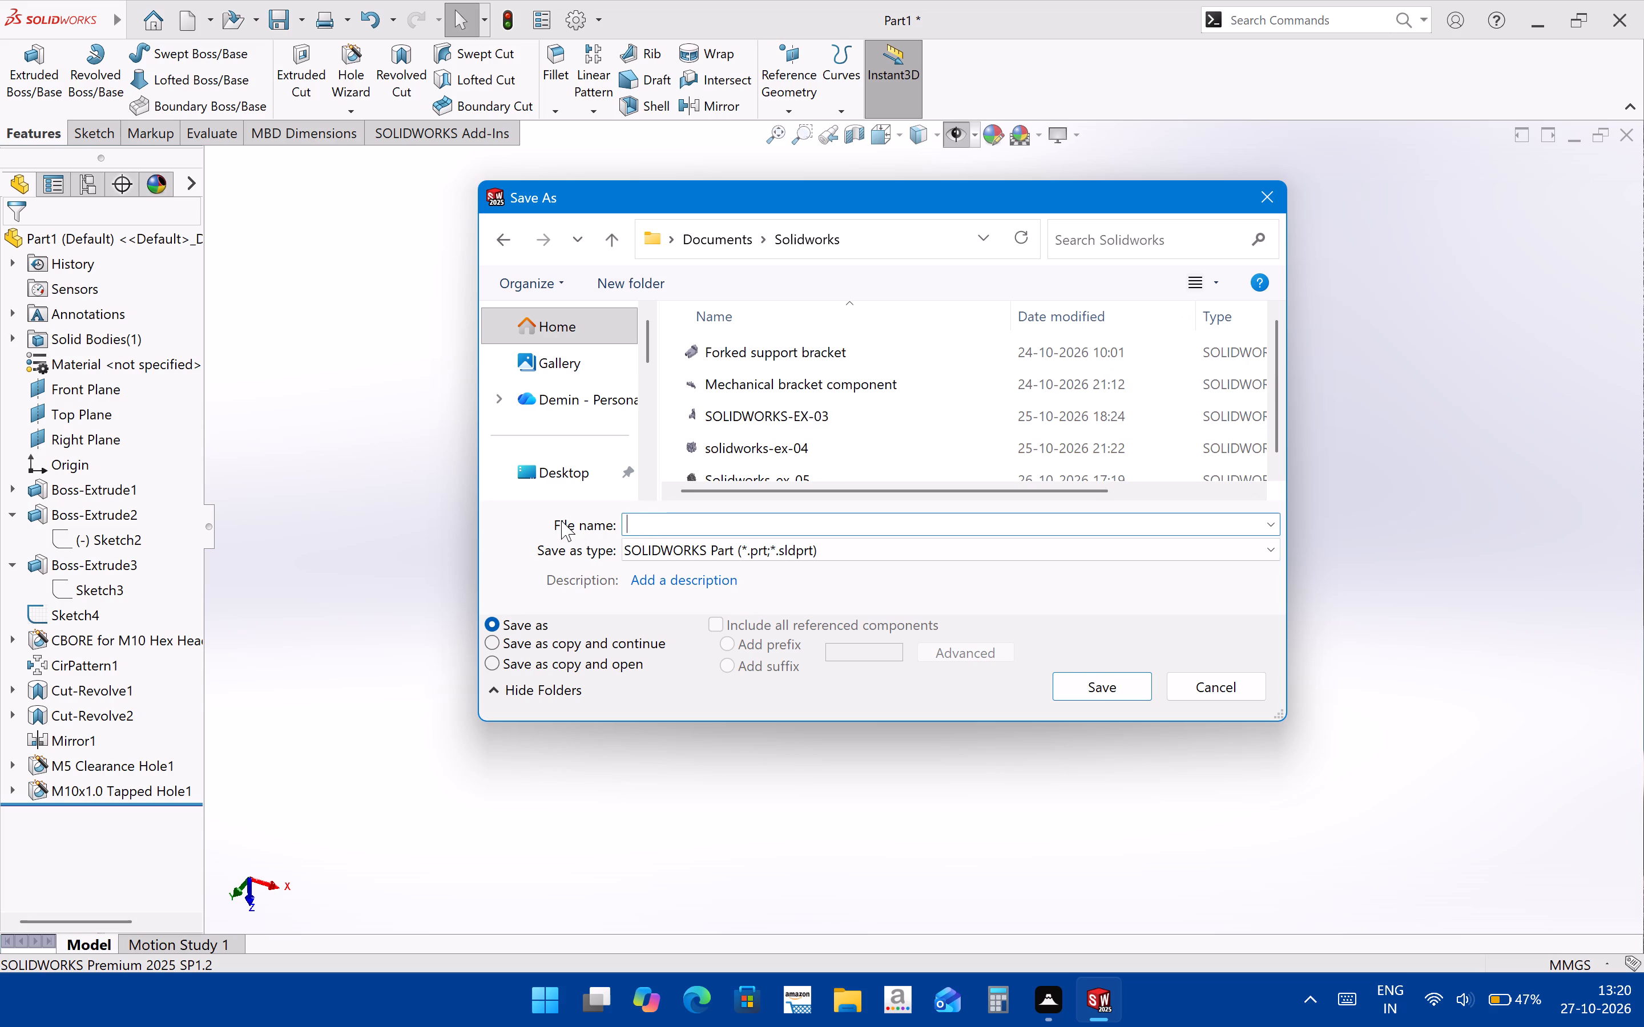
text(SOL)
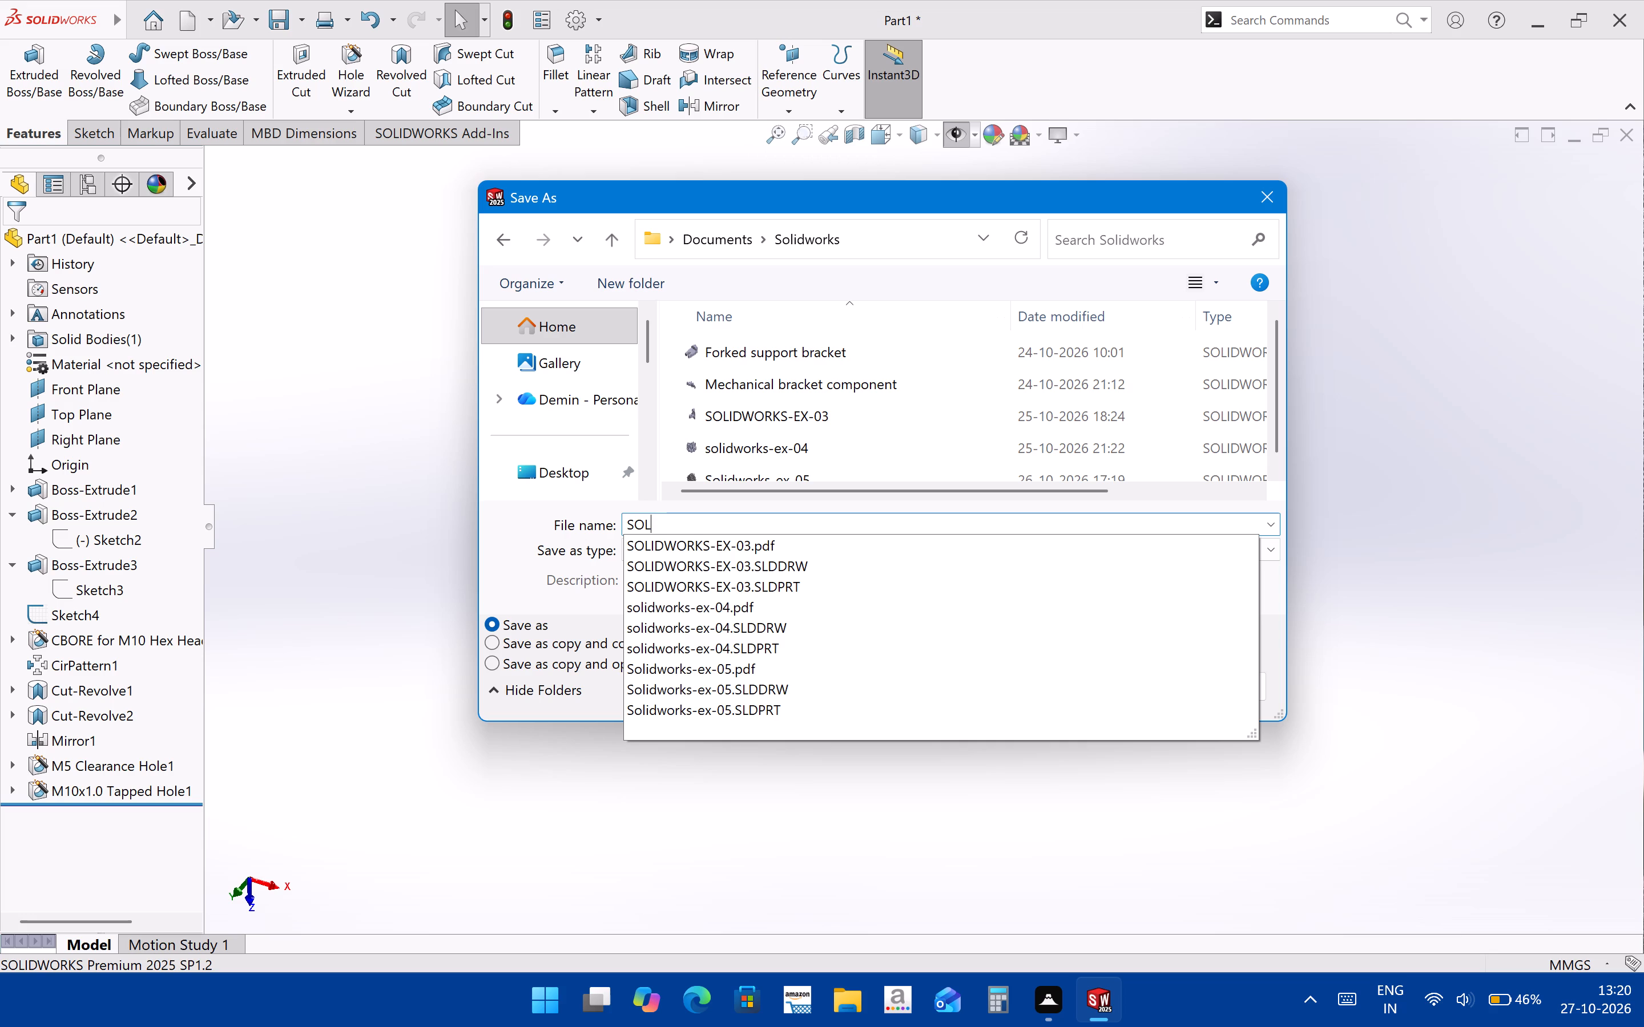
key(i)
text(DWORKS-)
text(EX-06)
click(1138, 704)
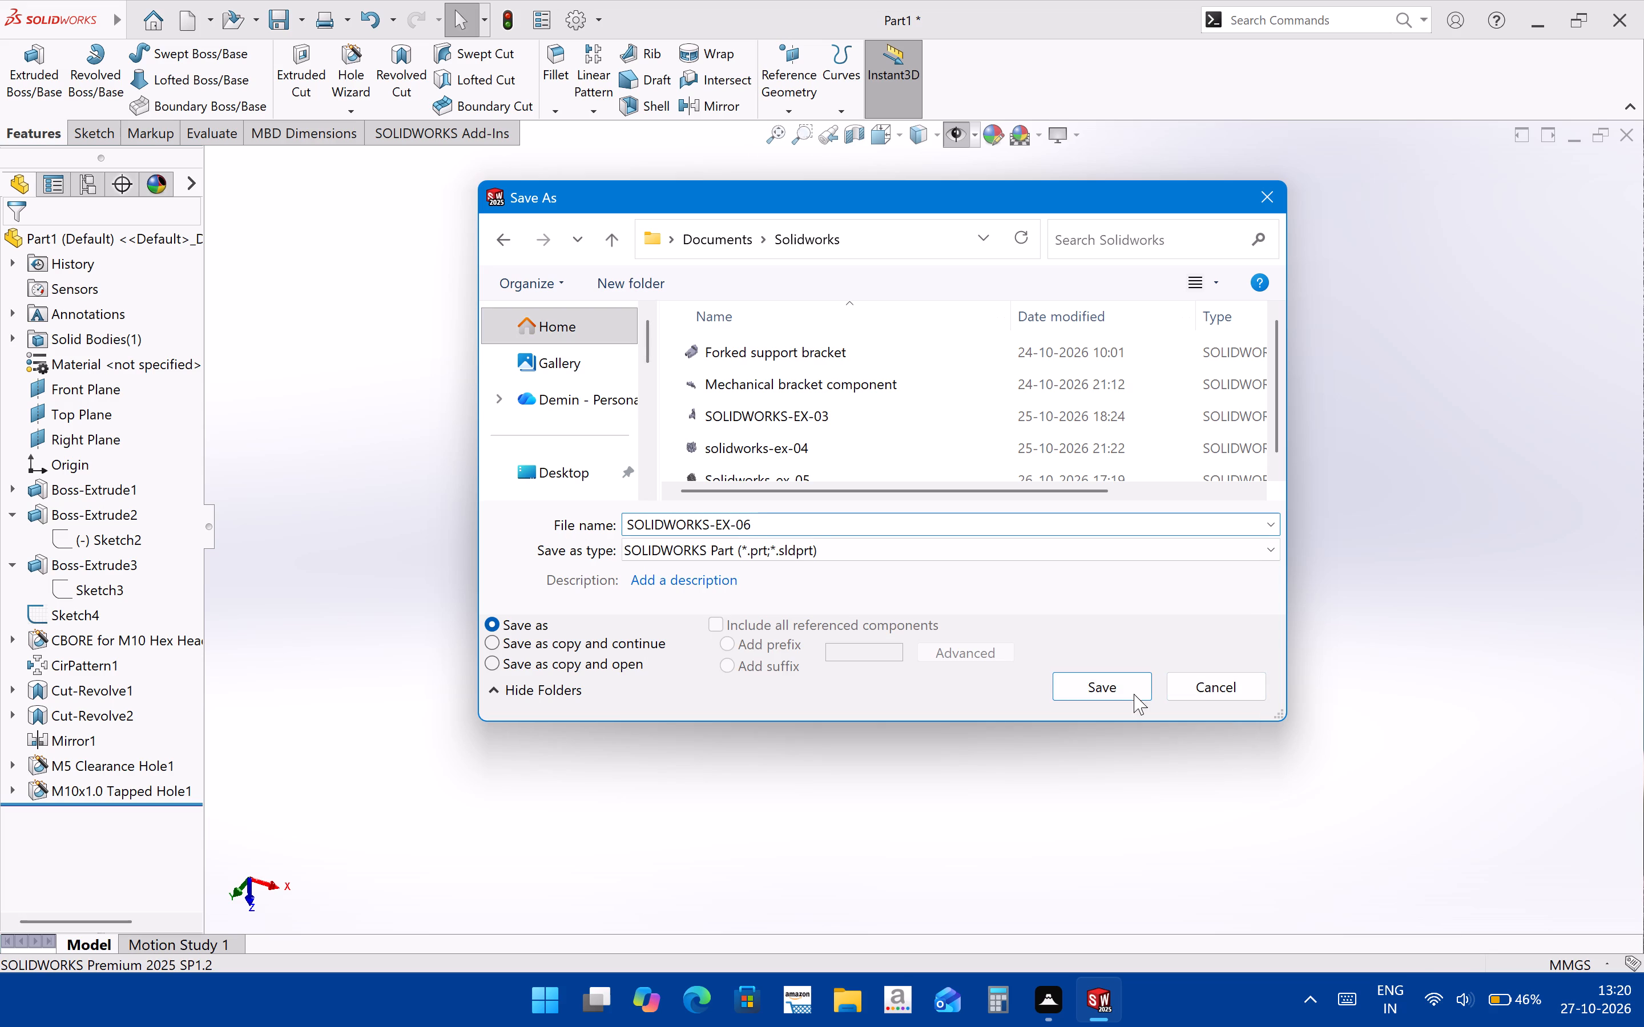
click(1134, 693)
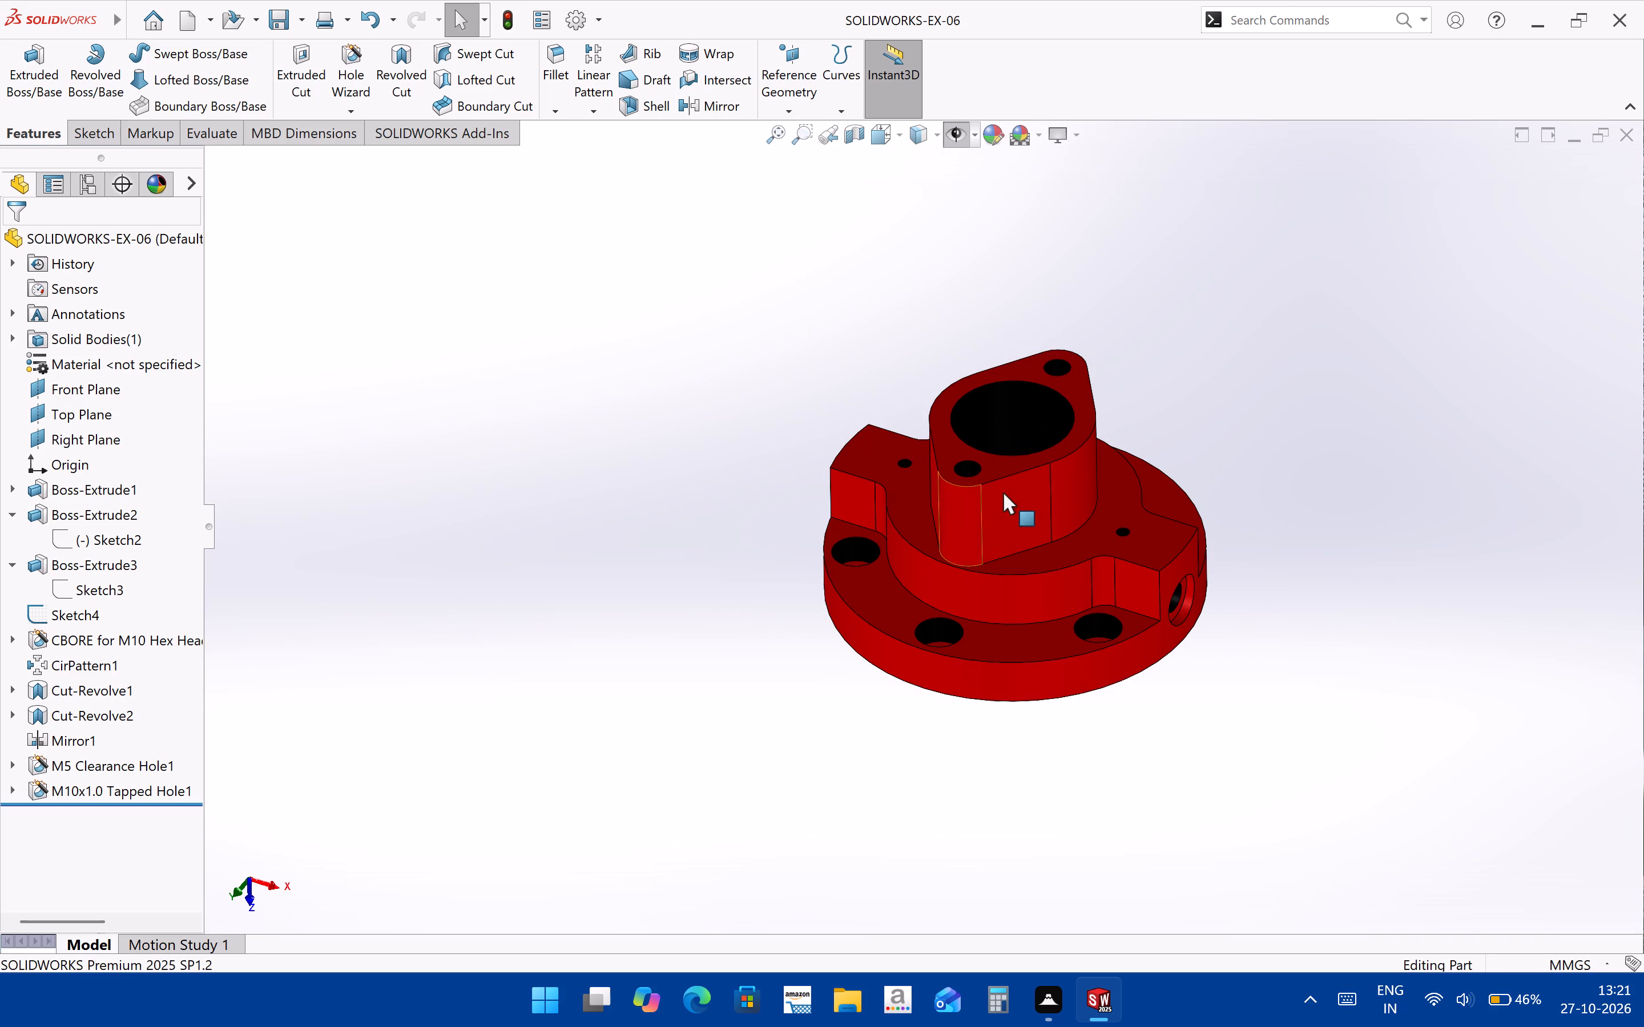
Inspect the coloured flanged part and its black hole faces from several angles.
scroll(1005, 491, down, 1)
scroll(1158, 697, up, 1)
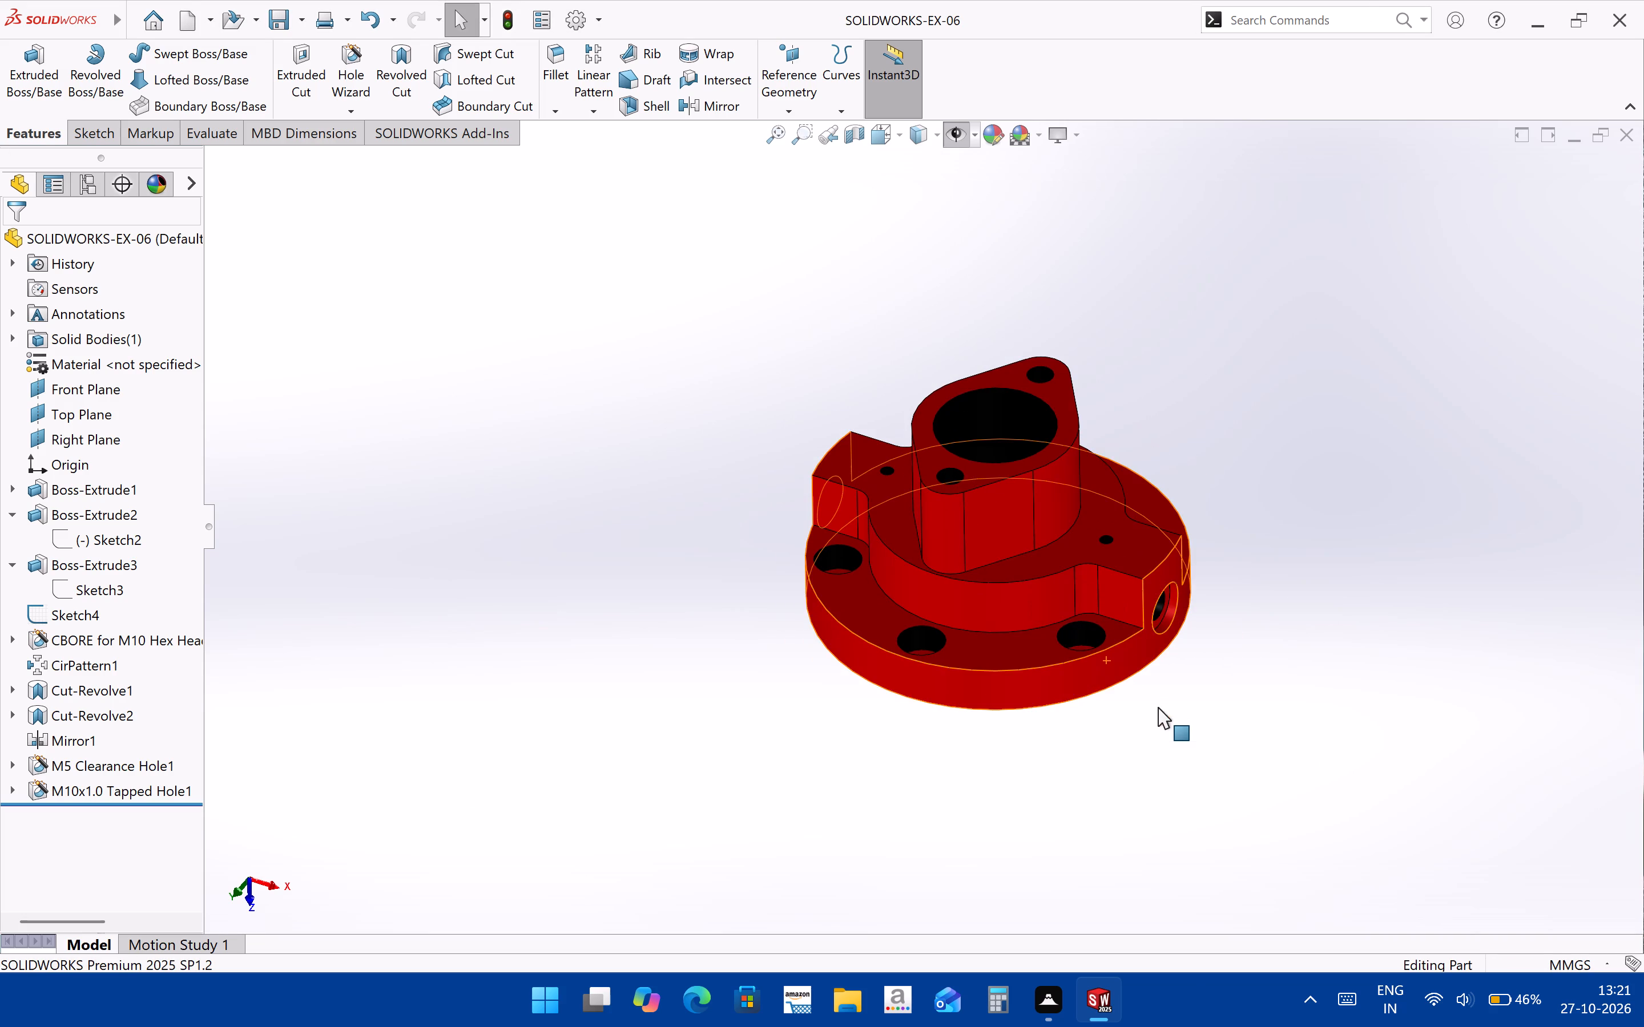
middle_drag(1145, 785, 1161, 779)
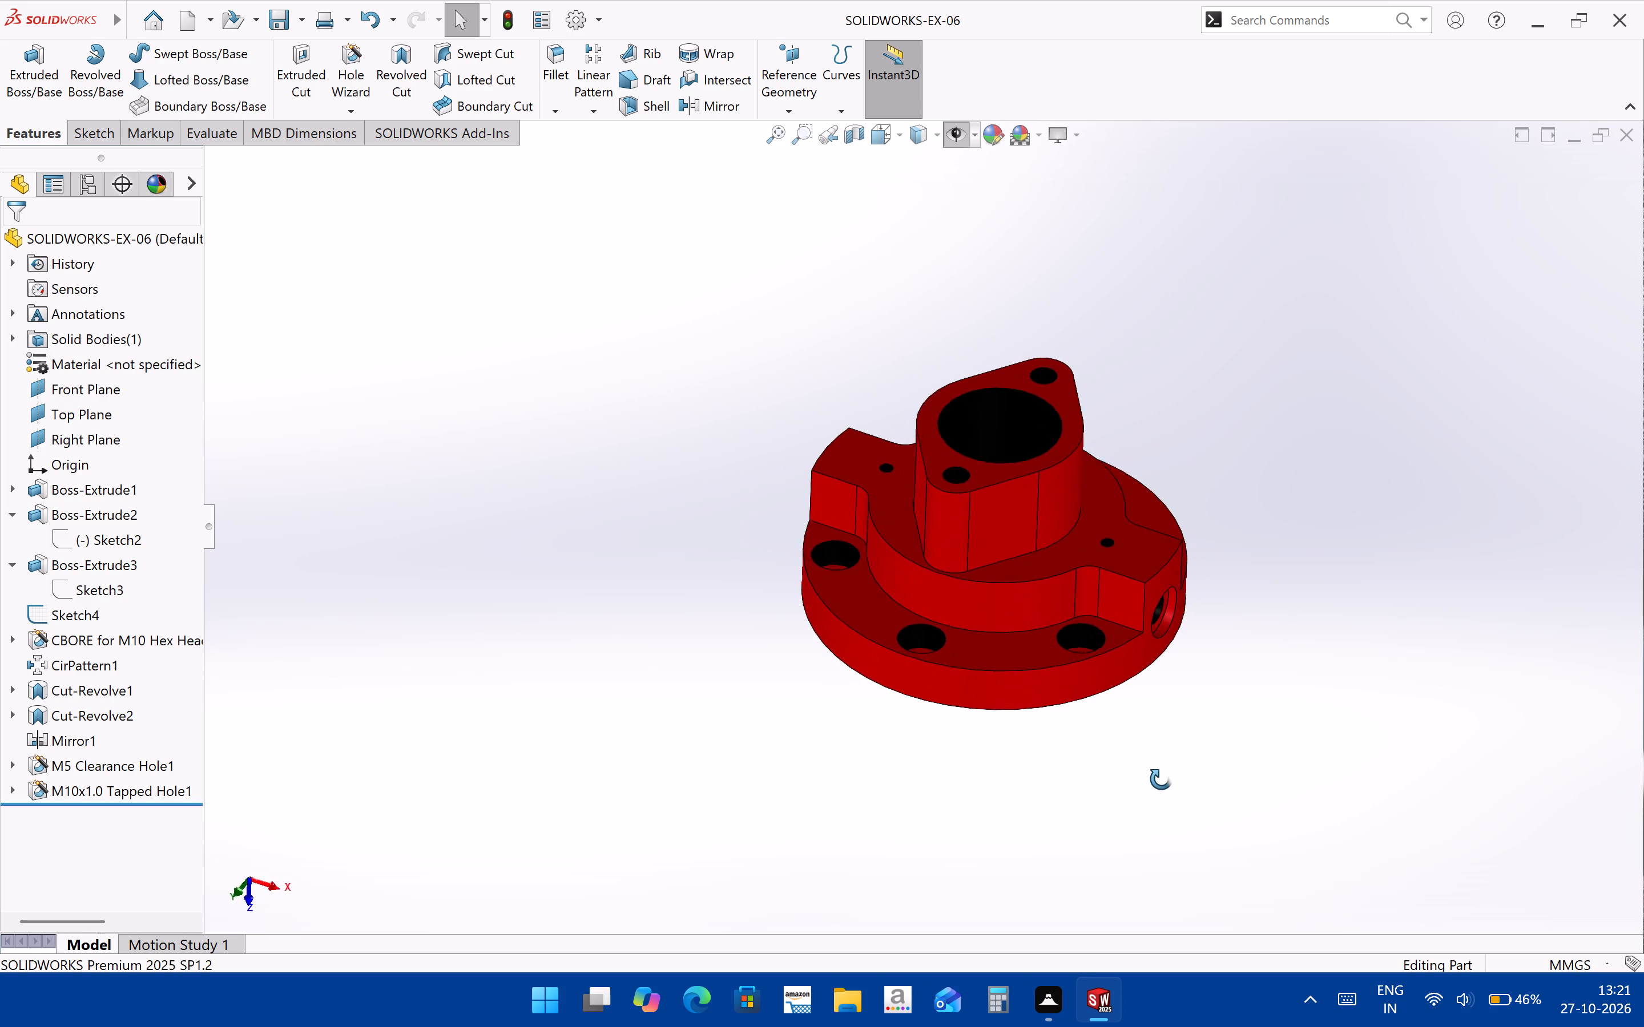
middle_drag(1161, 779, 1169, 798)
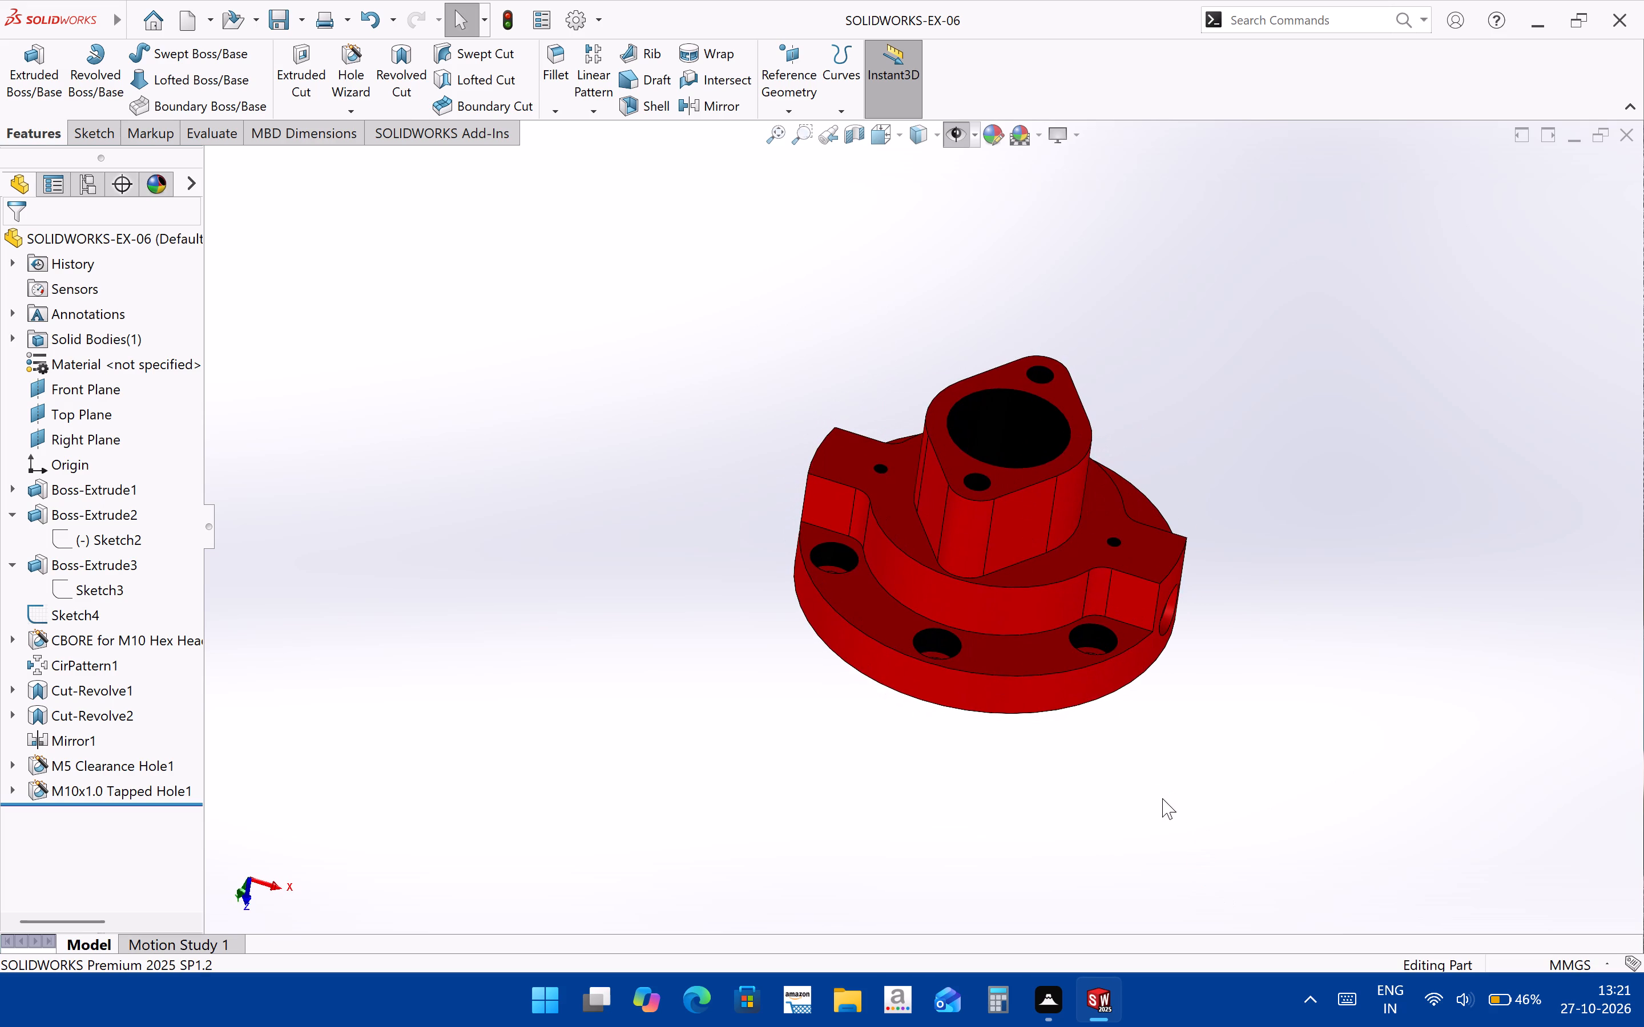
scroll(1112, 785, up, 1)
middle_drag(1069, 775, 1033, 763)
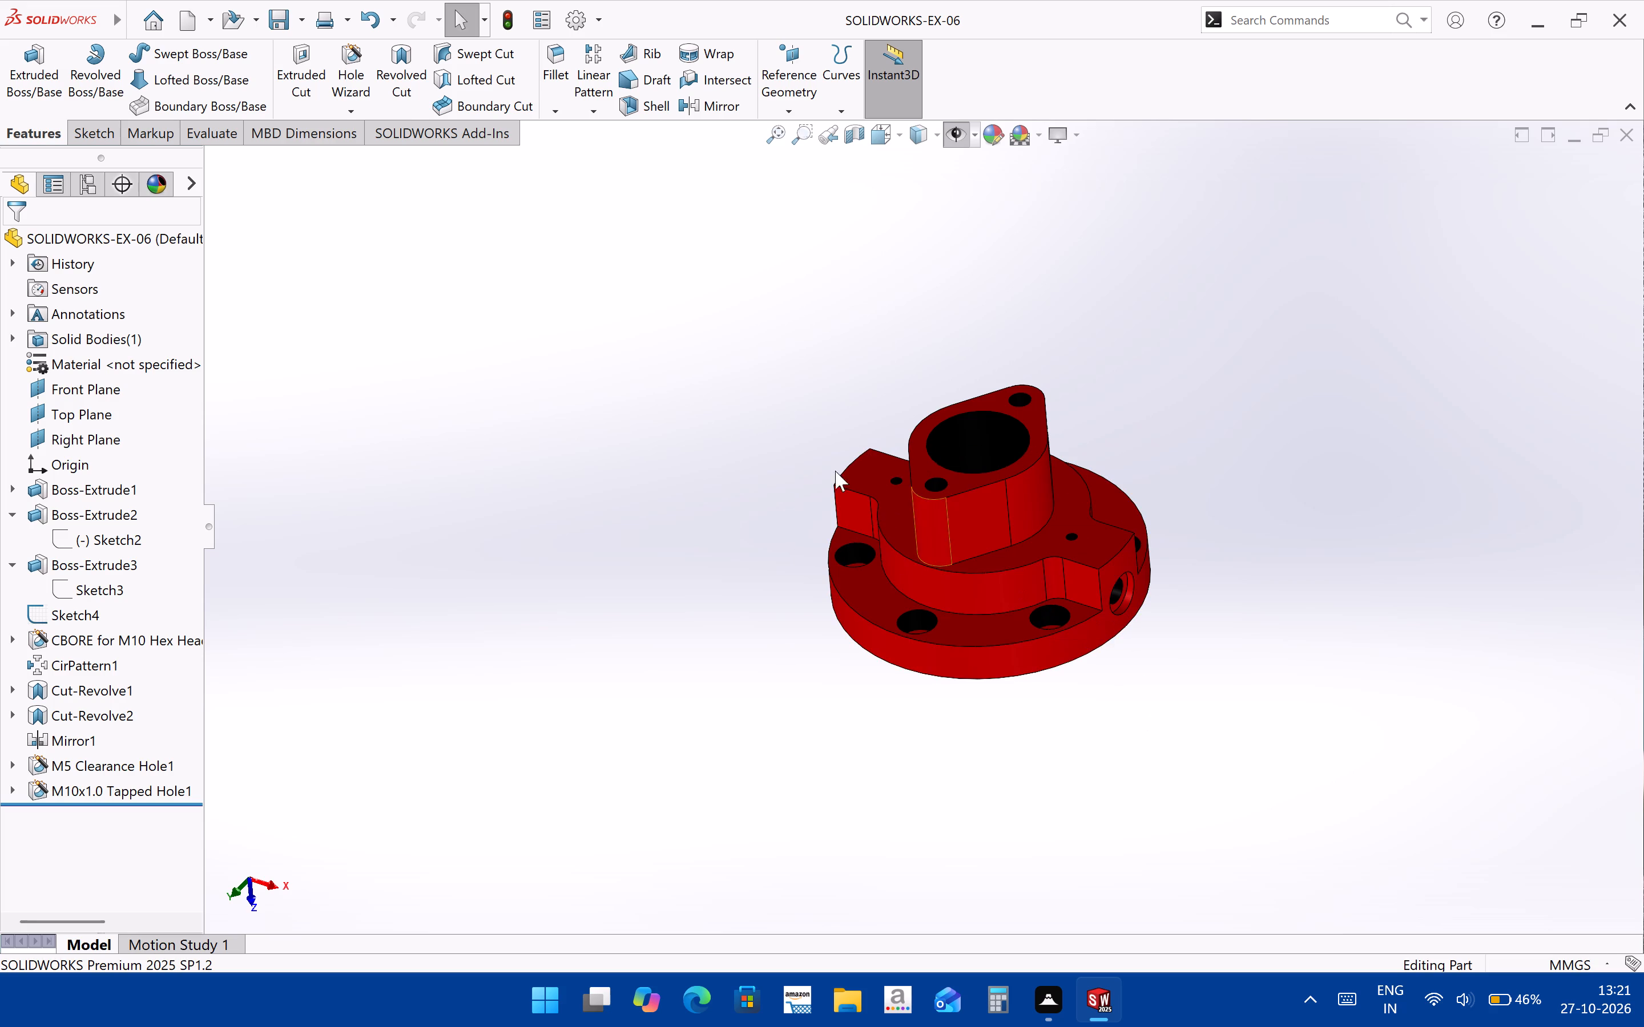
scroll(974, 412, up, 1)
scroll(974, 412, down, 2)
scroll(1066, 663, down, 1)
middle_drag(1066, 678, 1066, 640)
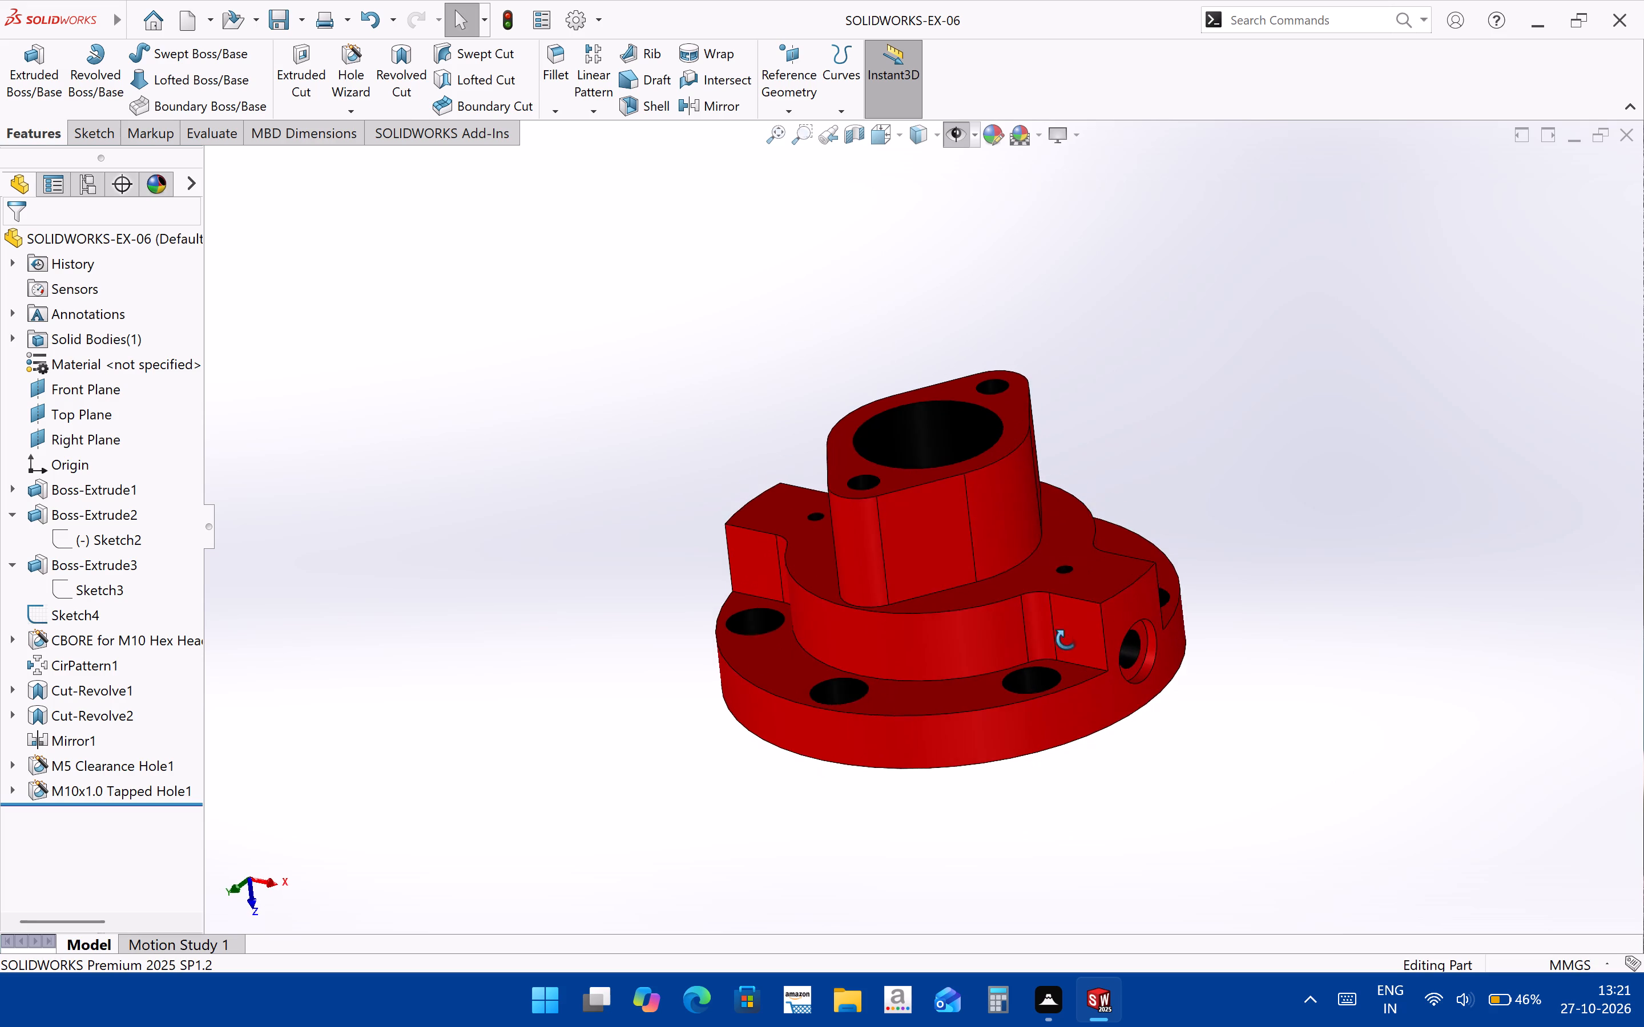
middle_drag(1066, 640, 1087, 672)
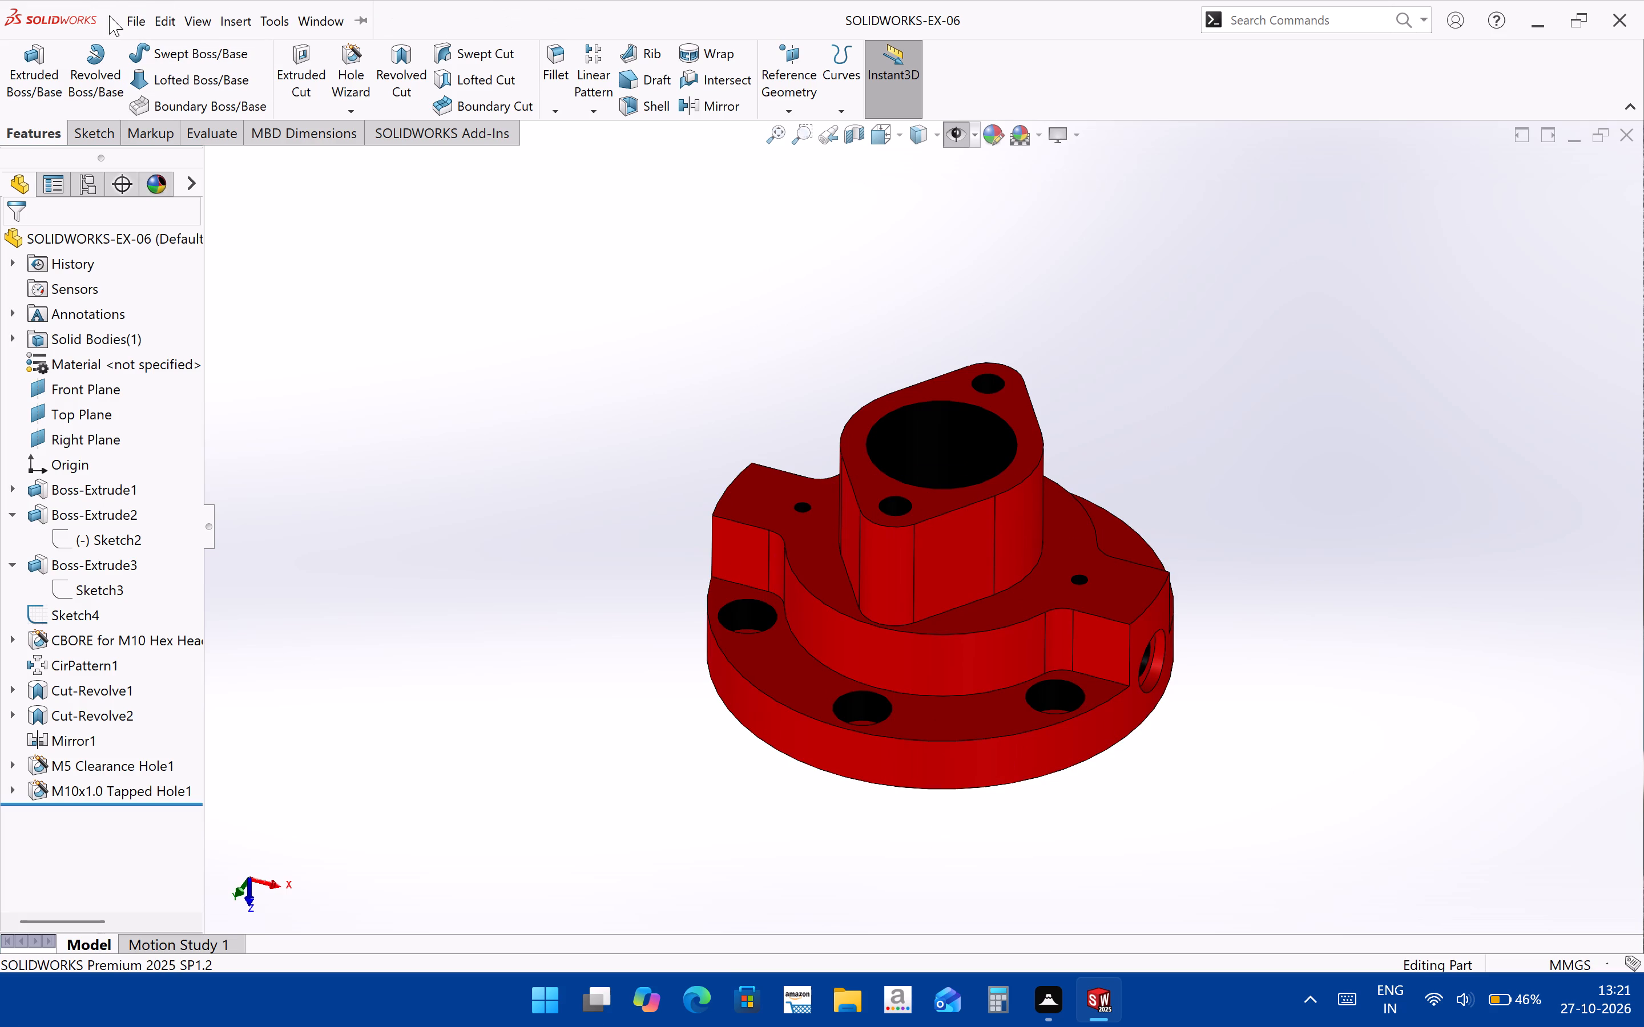
Create a new drawing document using the custom sheet format whose file name starts with DEM from the sheetformat folder.
click(211, 63)
click(705, 403)
click(757, 333)
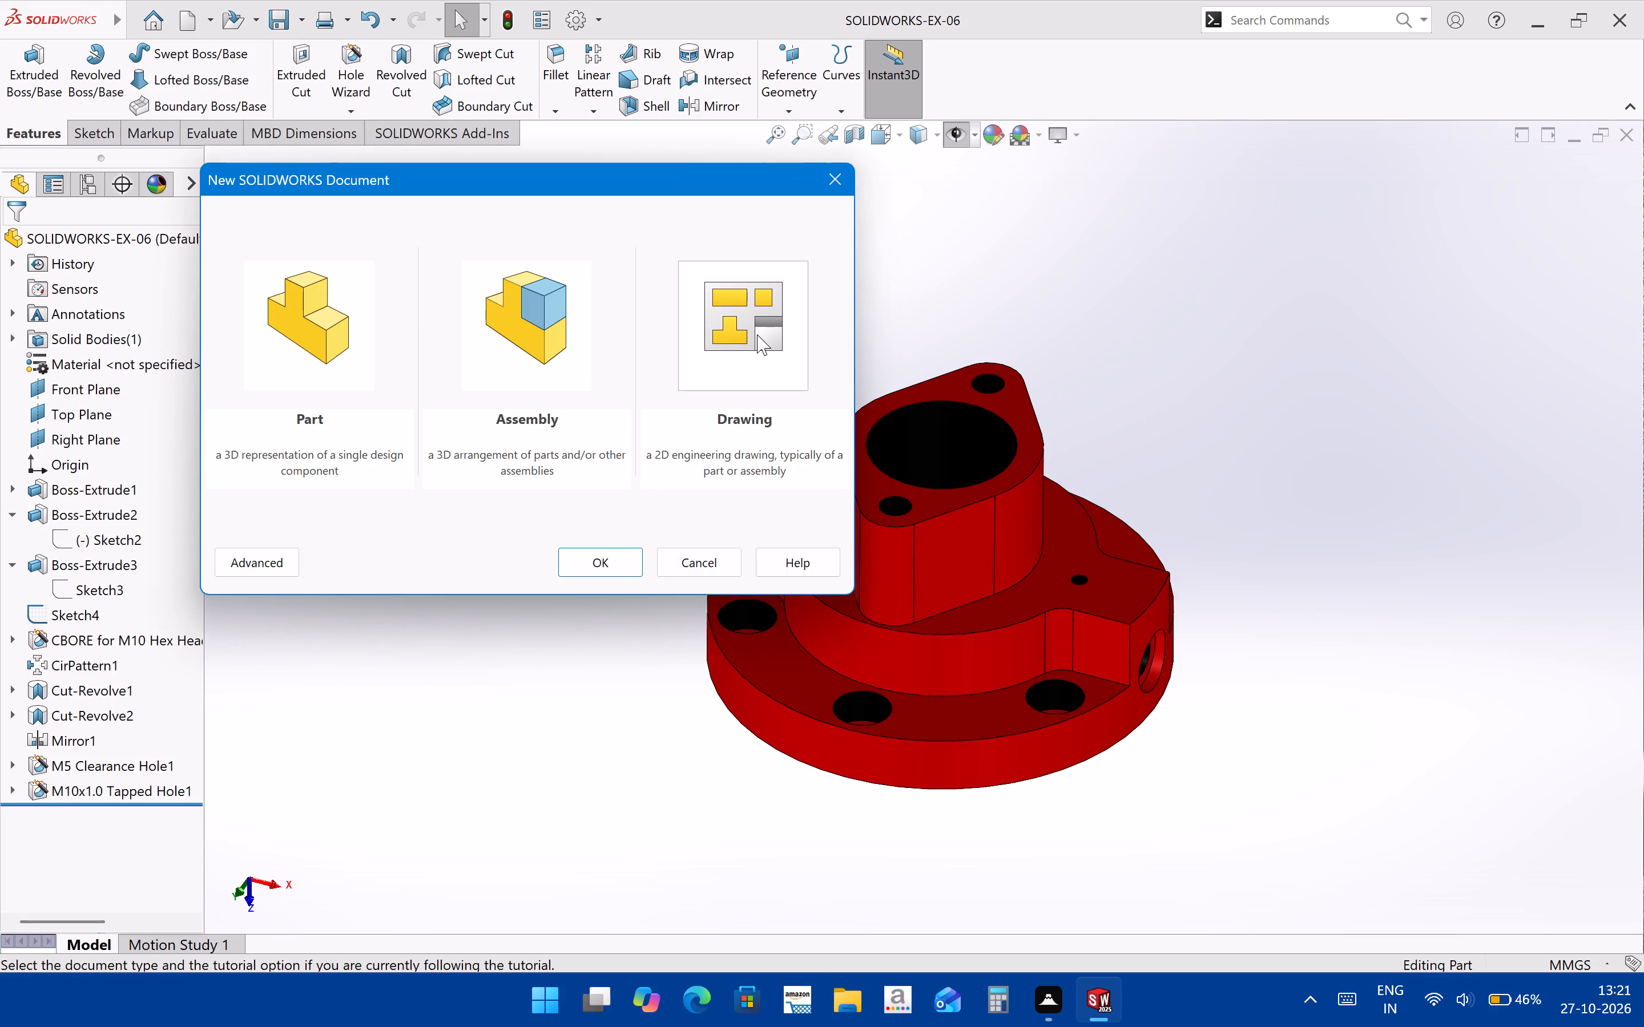
click(613, 559)
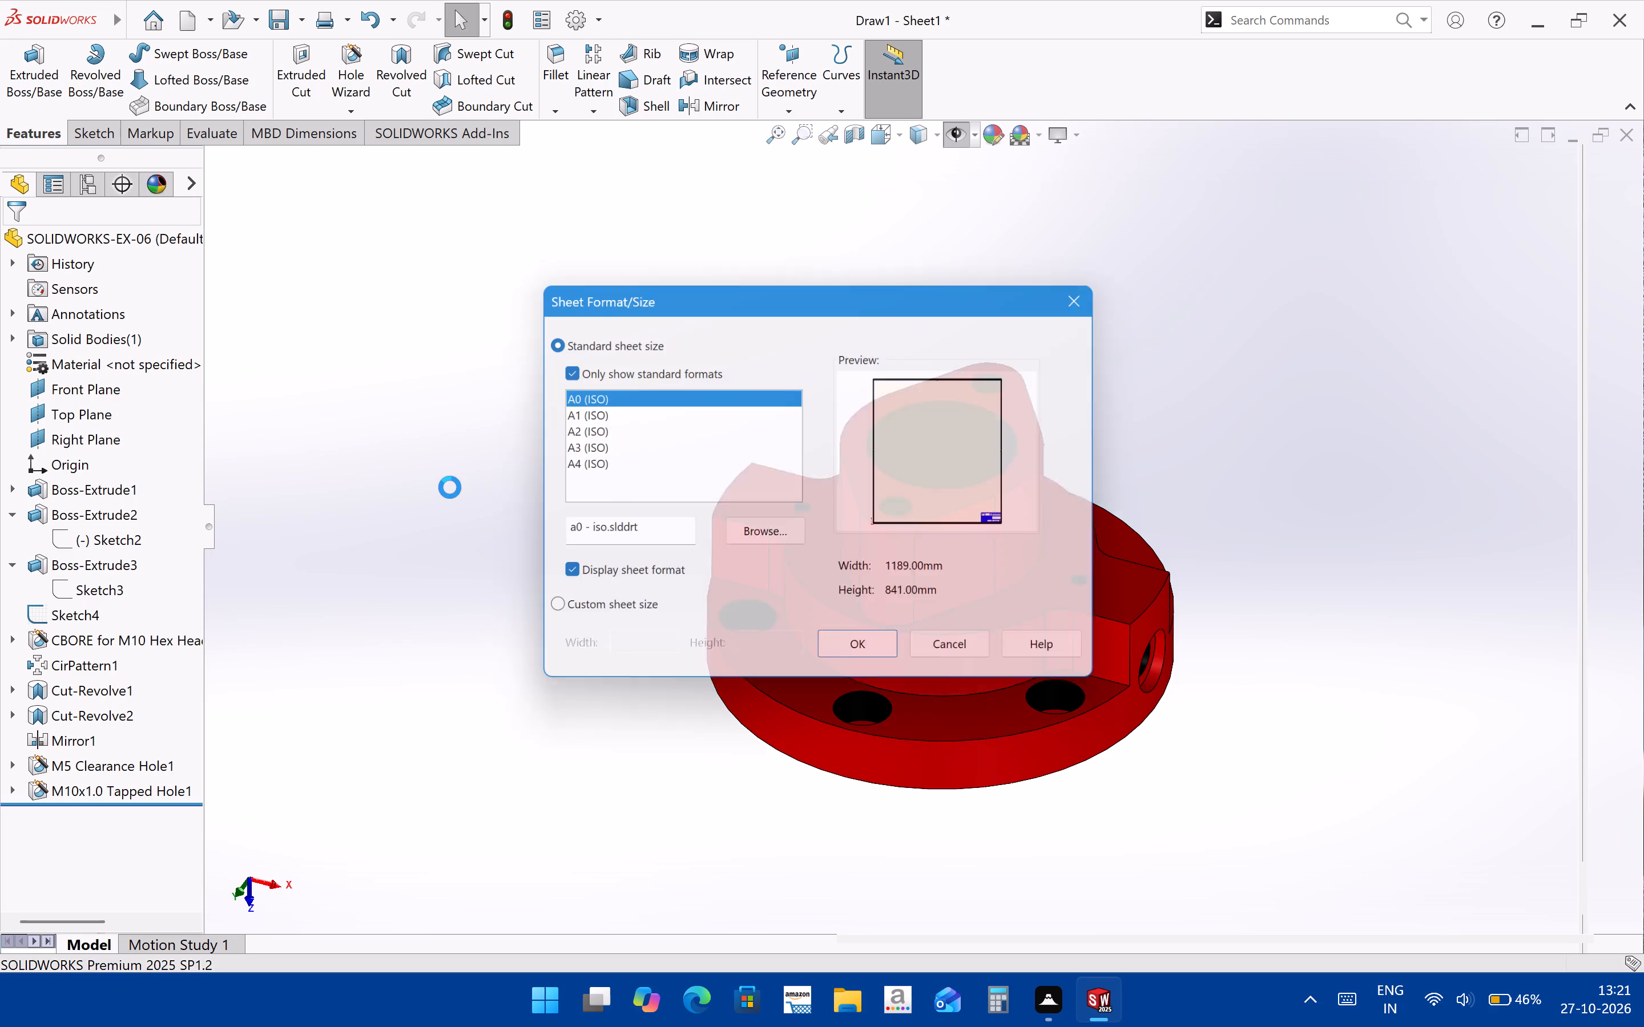
click(768, 533)
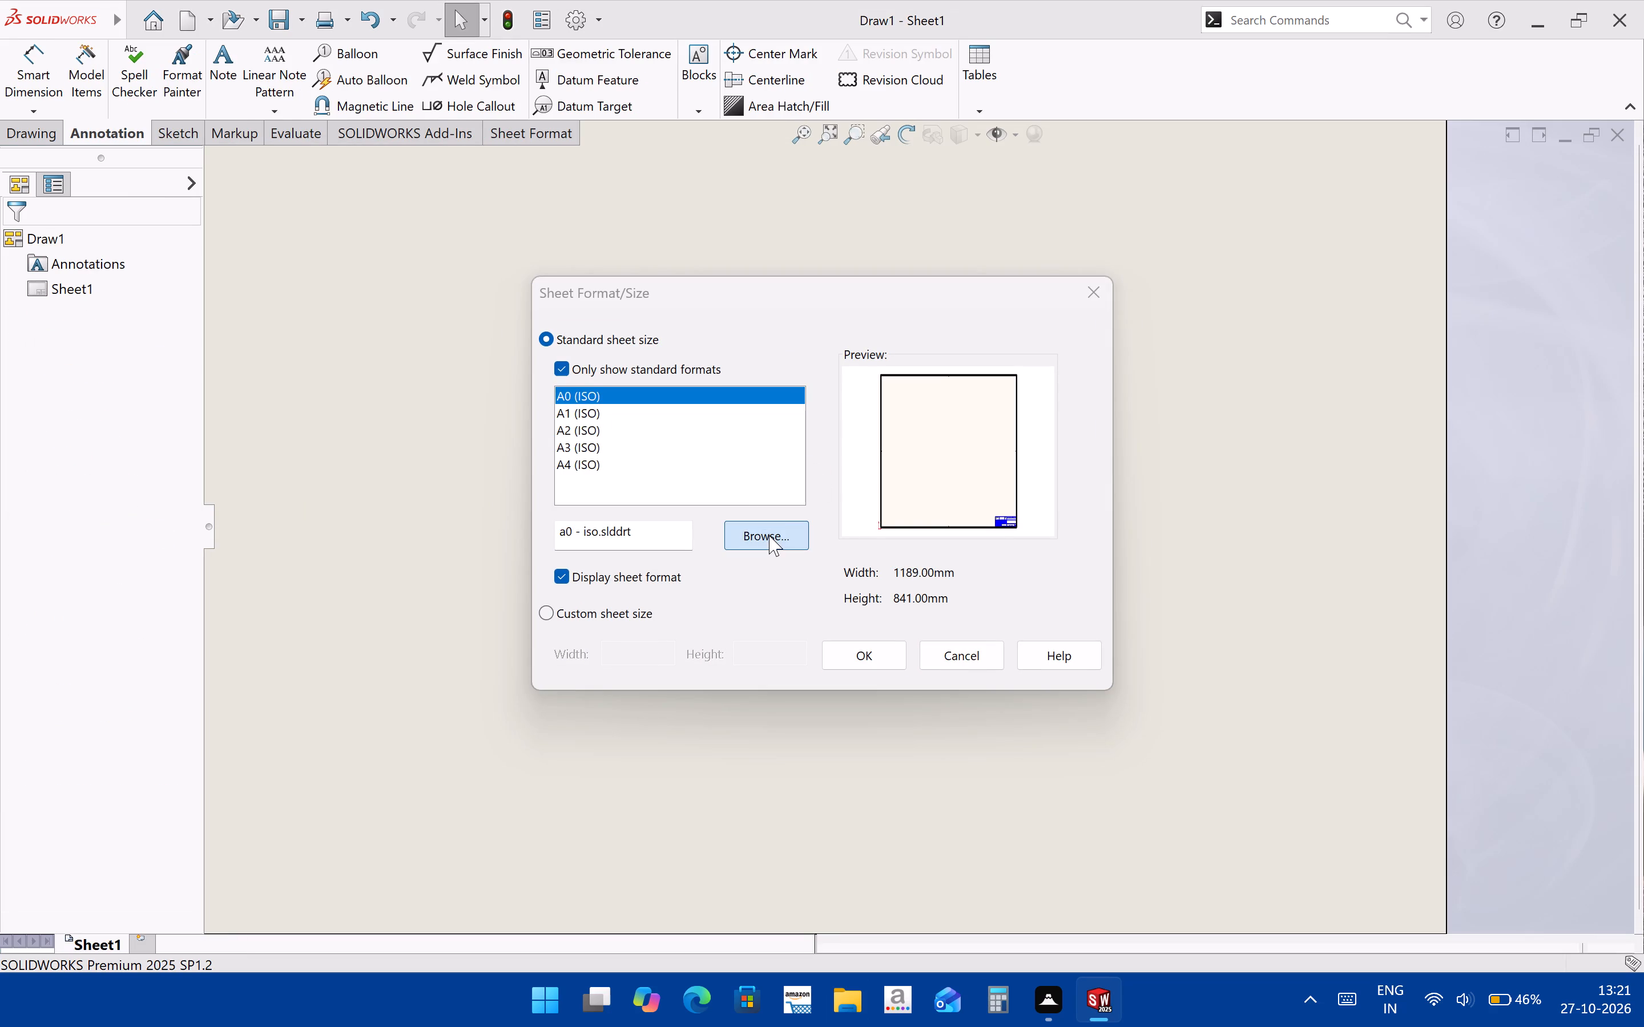
drag(1281, 345, 1274, 506)
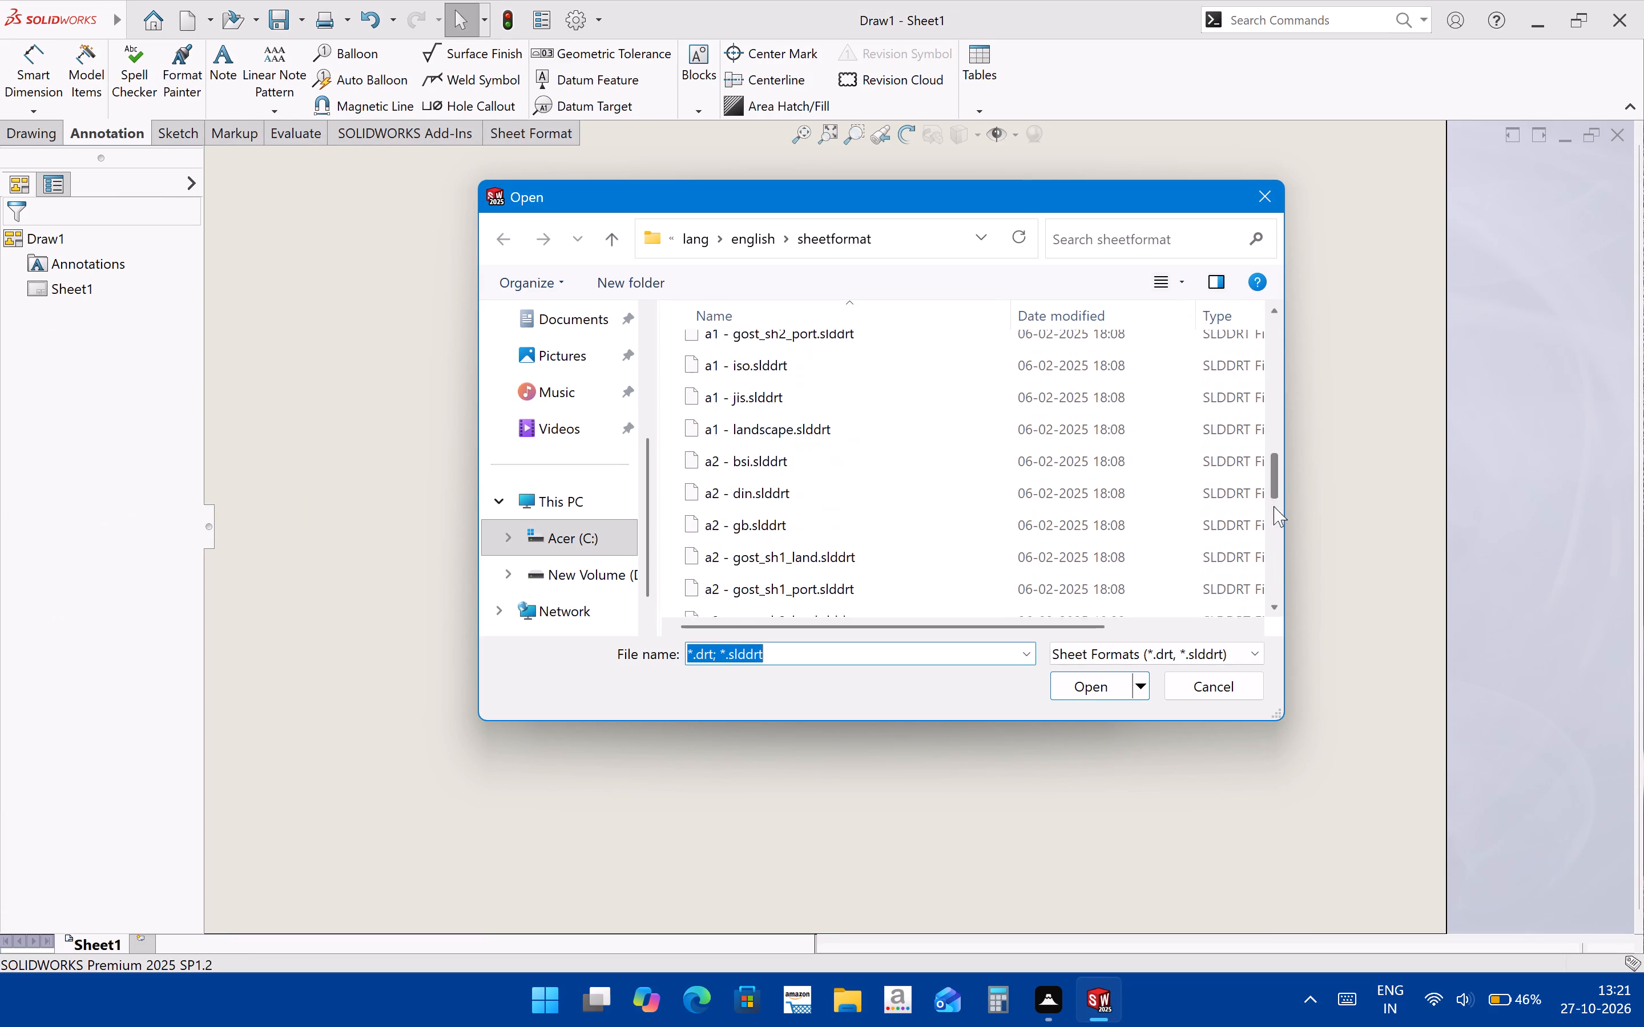
drag(1274, 506, 1273, 626)
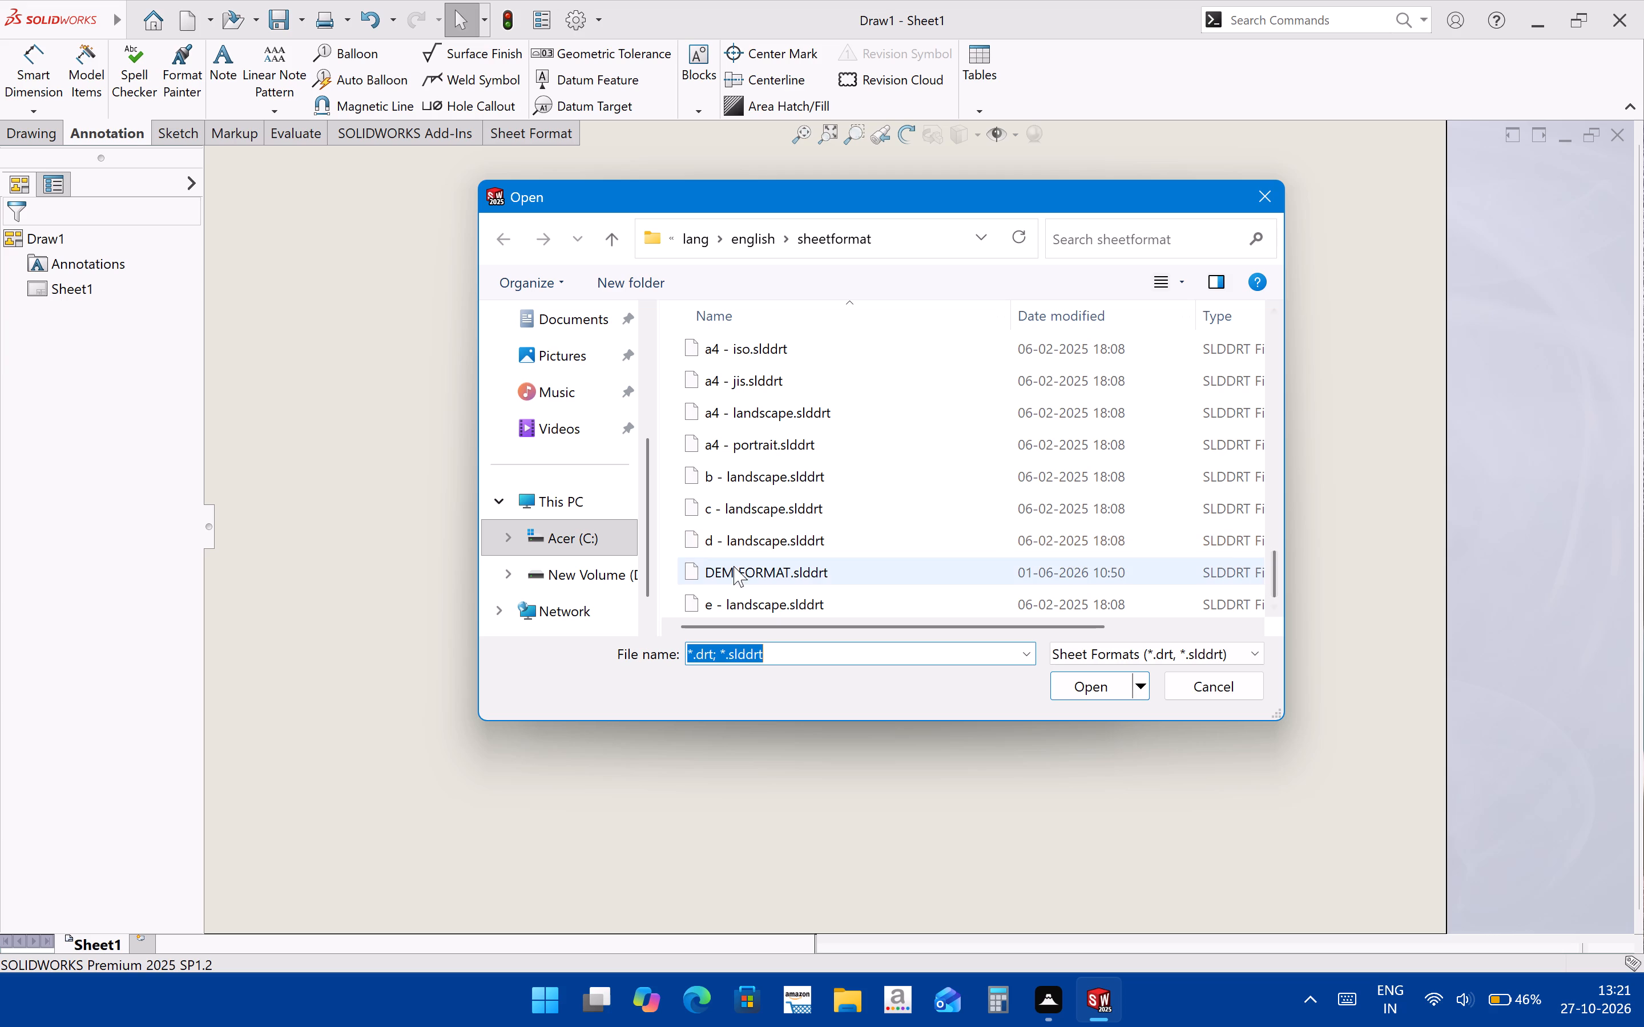
click(734, 566)
click(1079, 681)
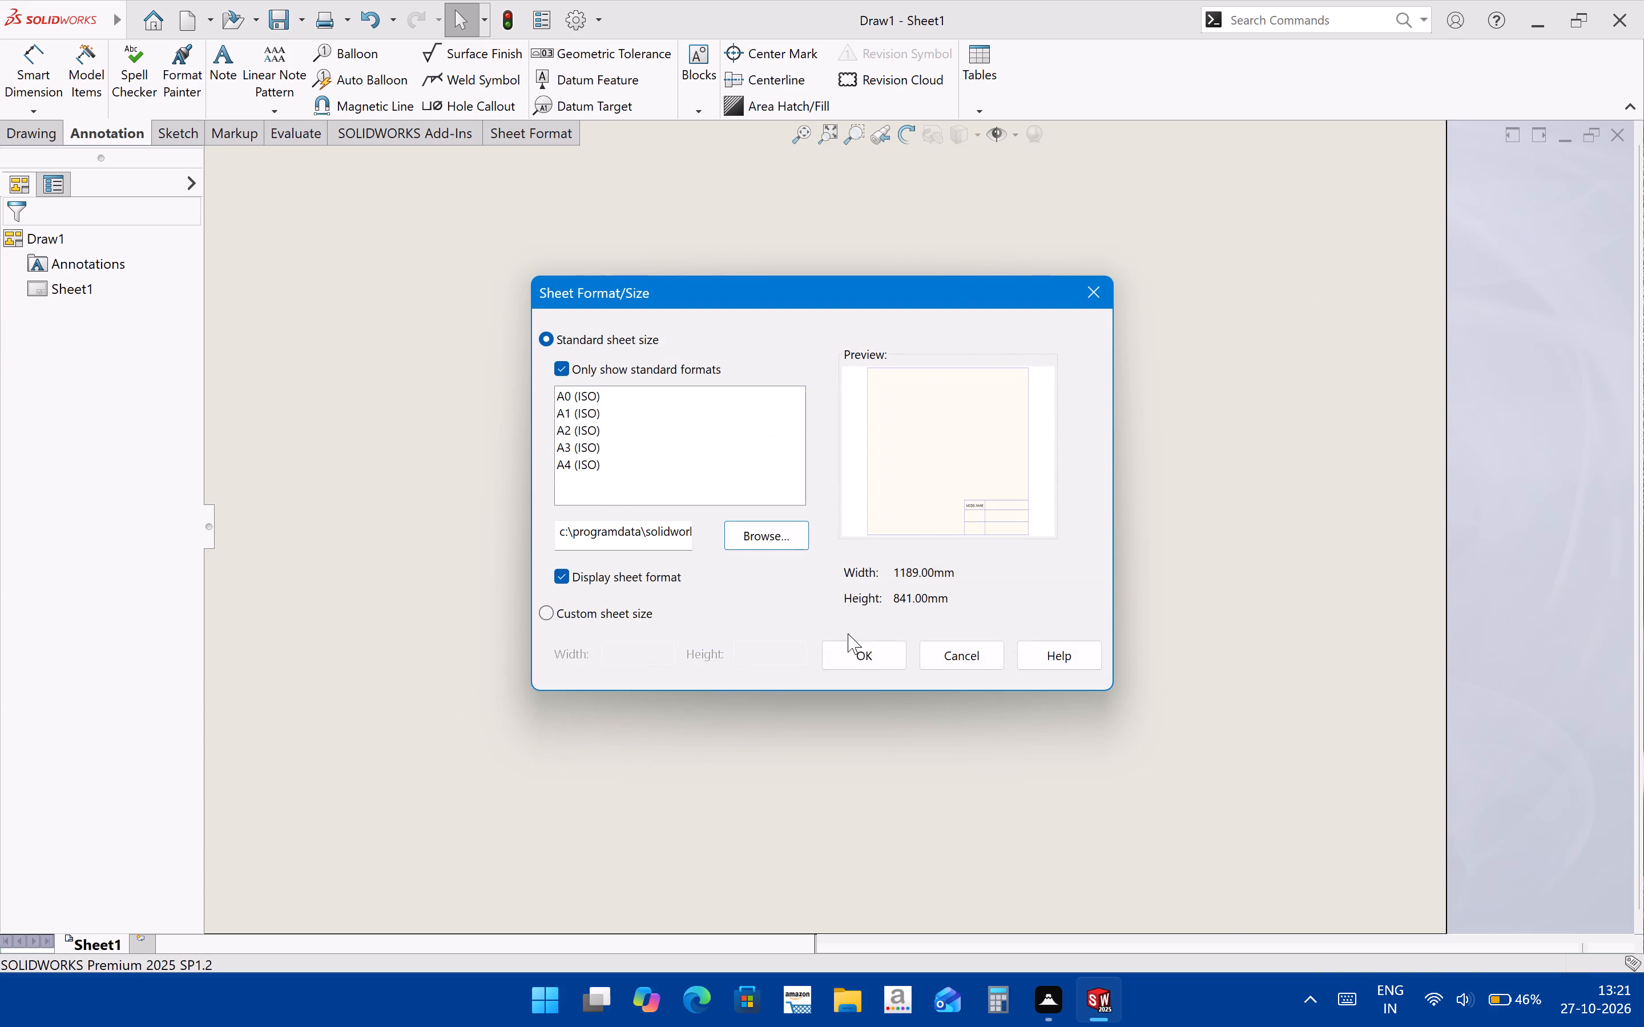
click(853, 648)
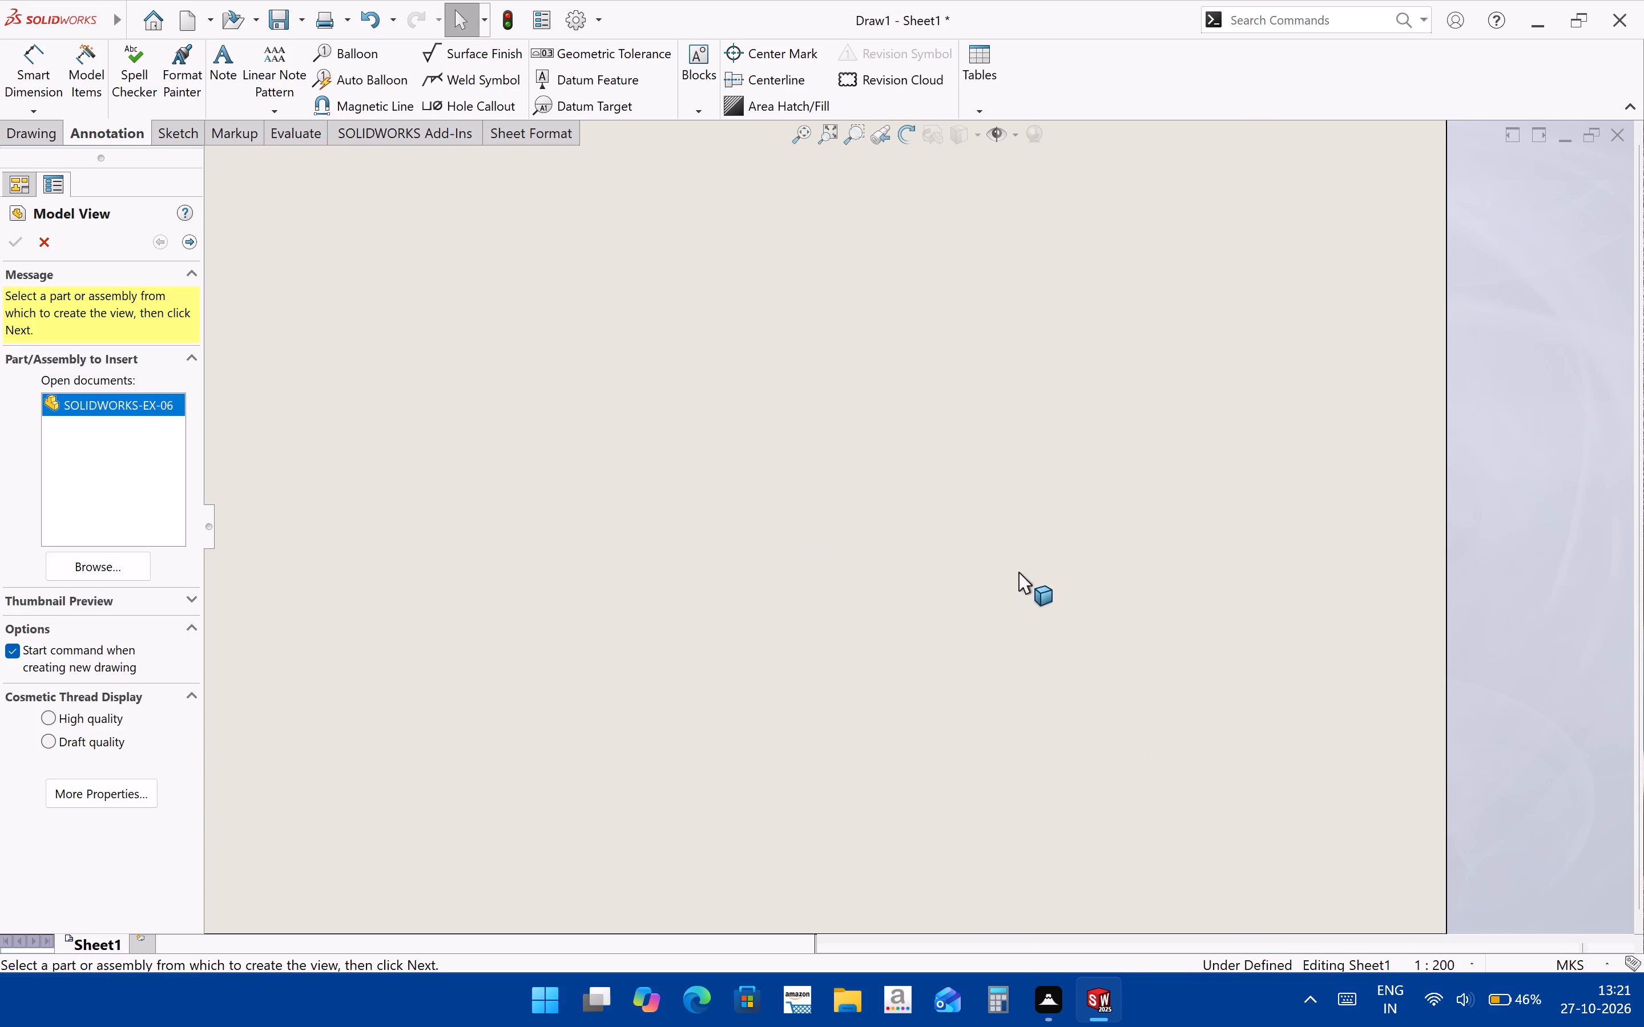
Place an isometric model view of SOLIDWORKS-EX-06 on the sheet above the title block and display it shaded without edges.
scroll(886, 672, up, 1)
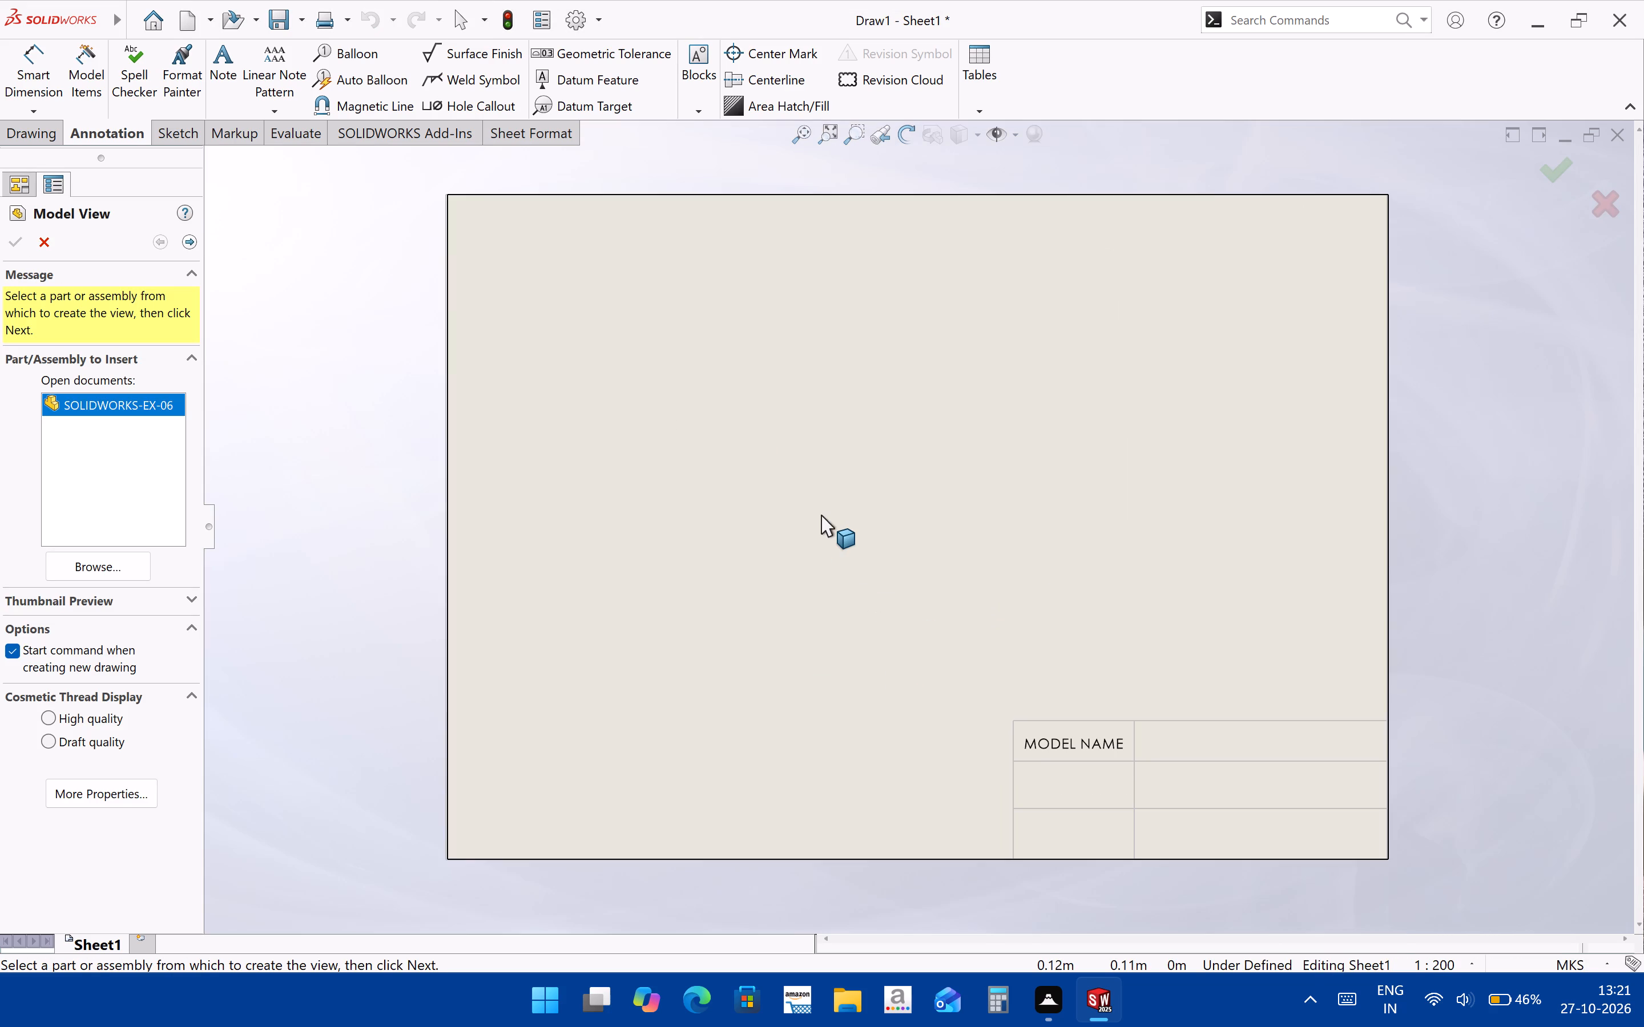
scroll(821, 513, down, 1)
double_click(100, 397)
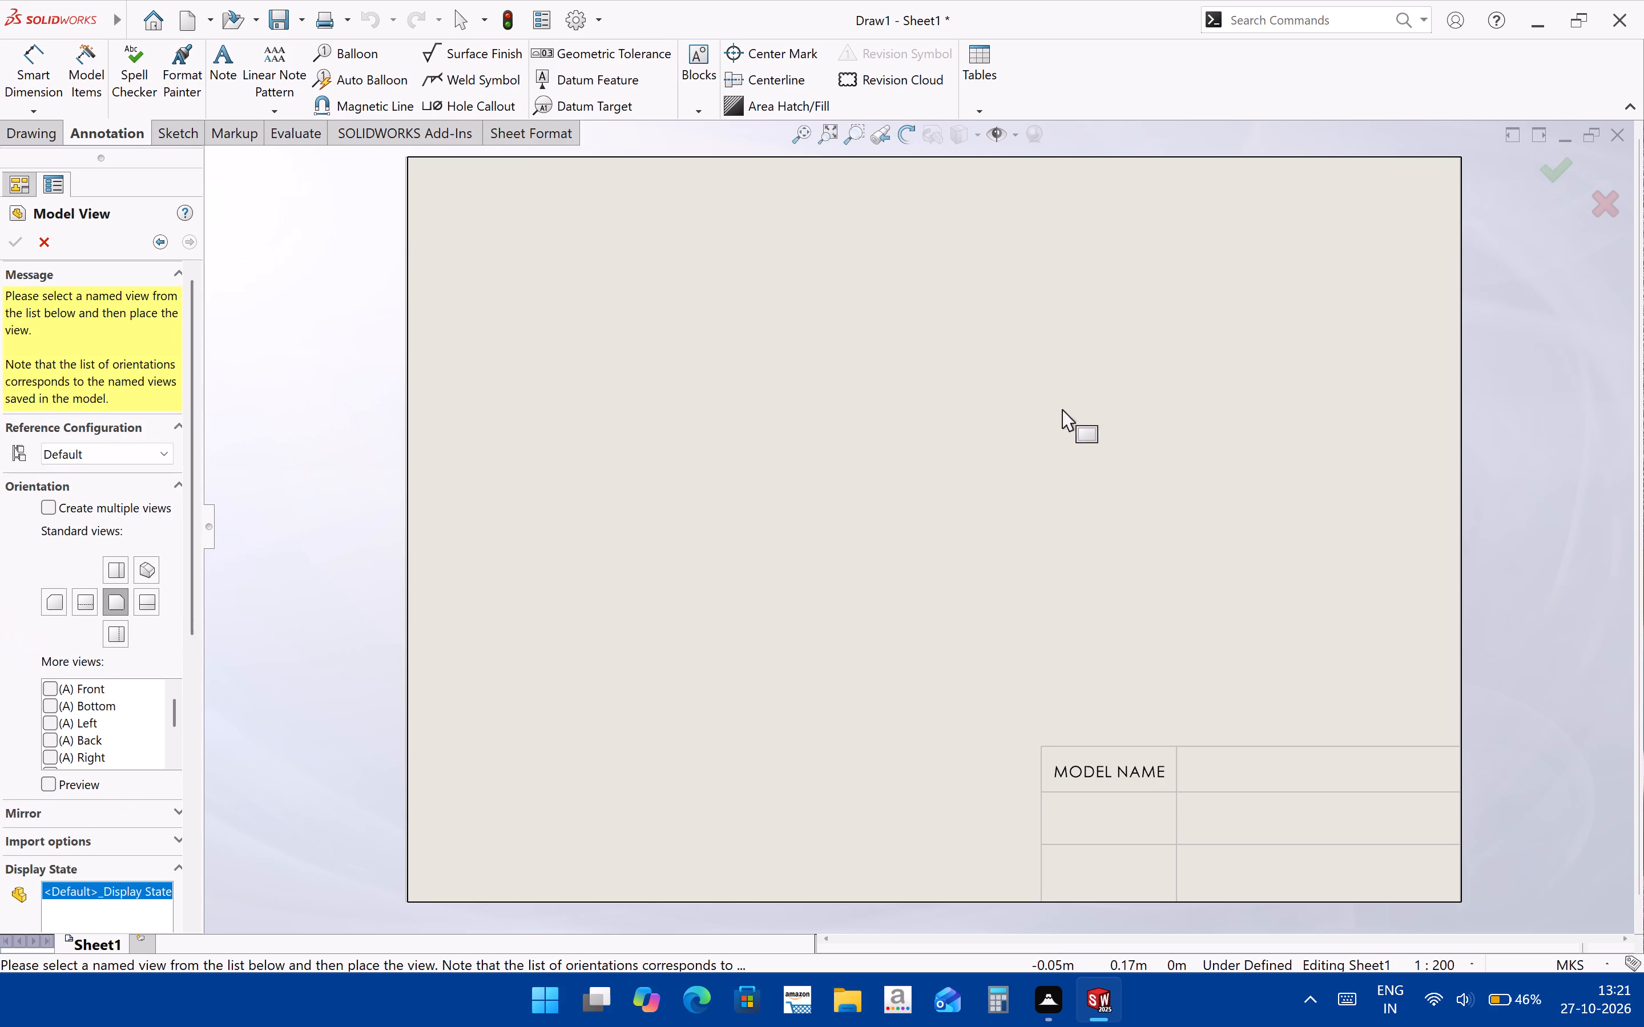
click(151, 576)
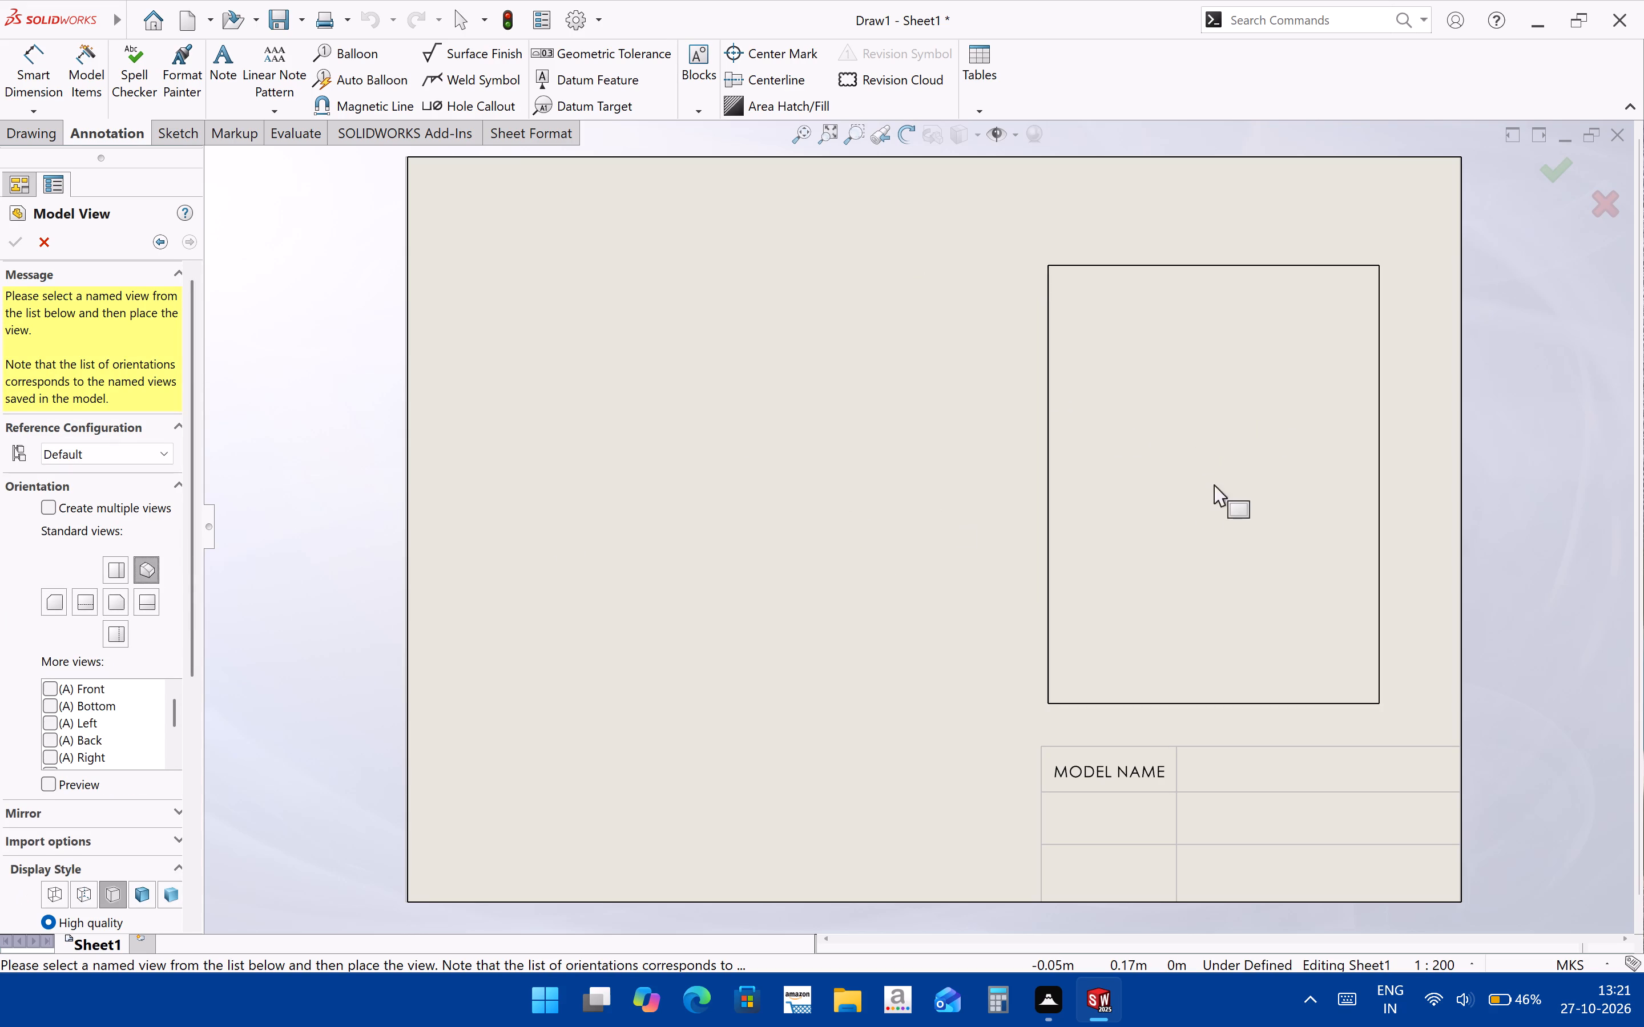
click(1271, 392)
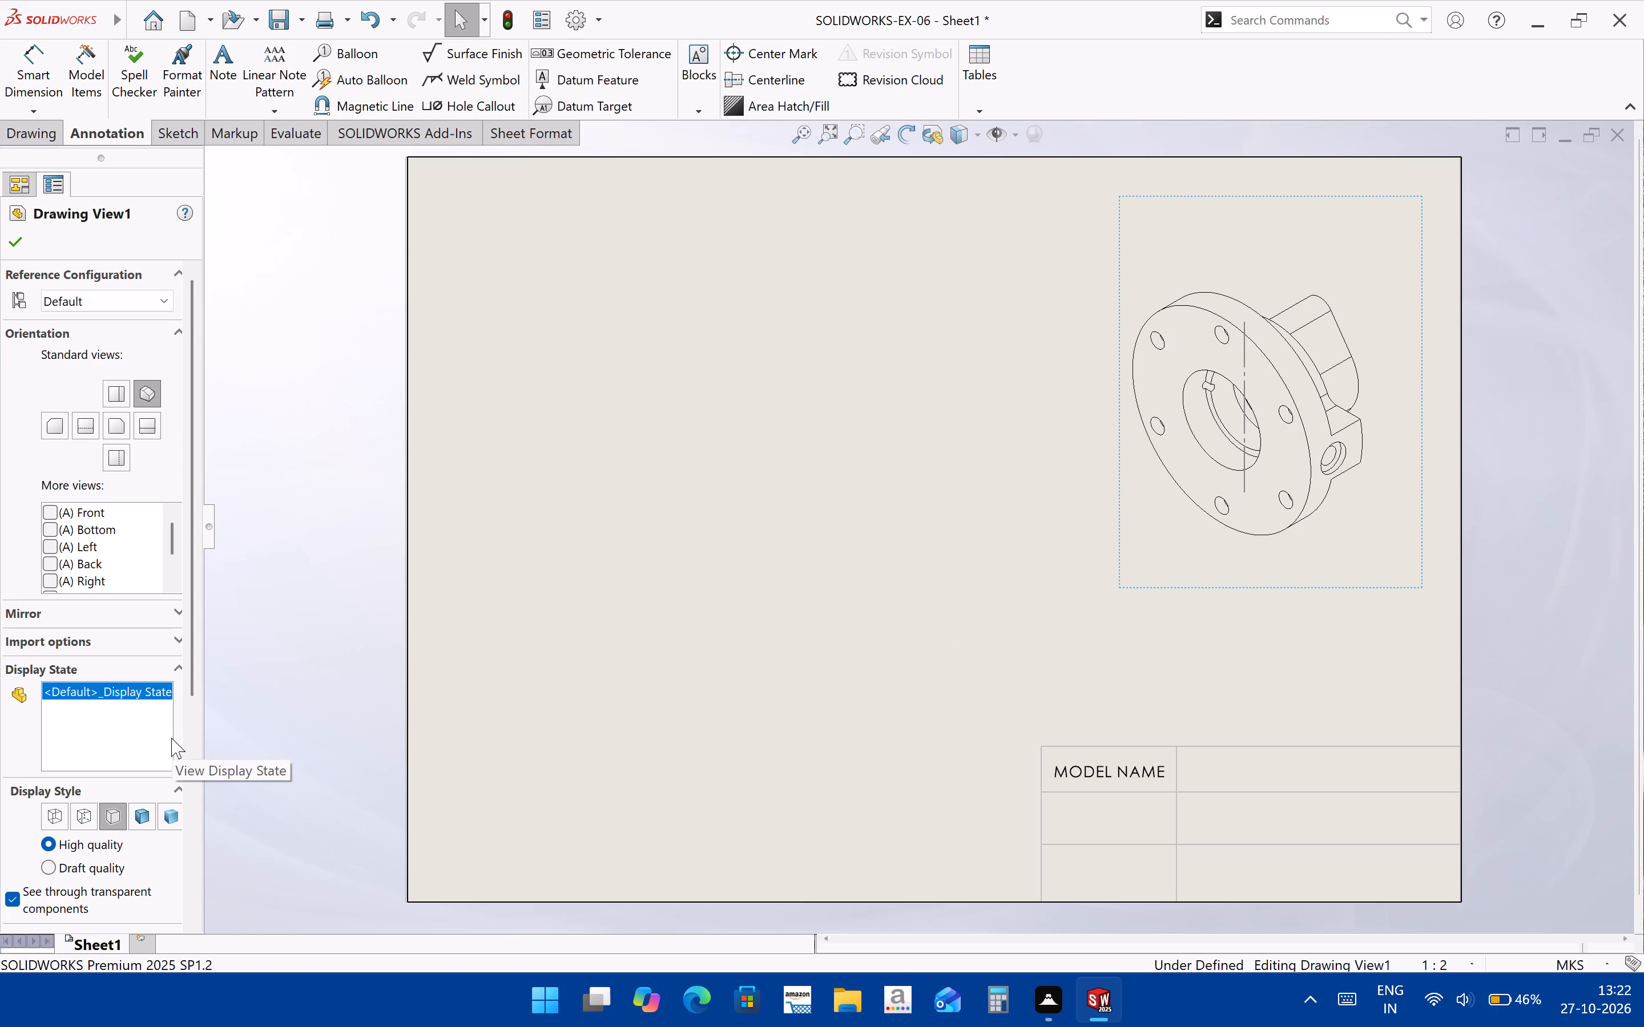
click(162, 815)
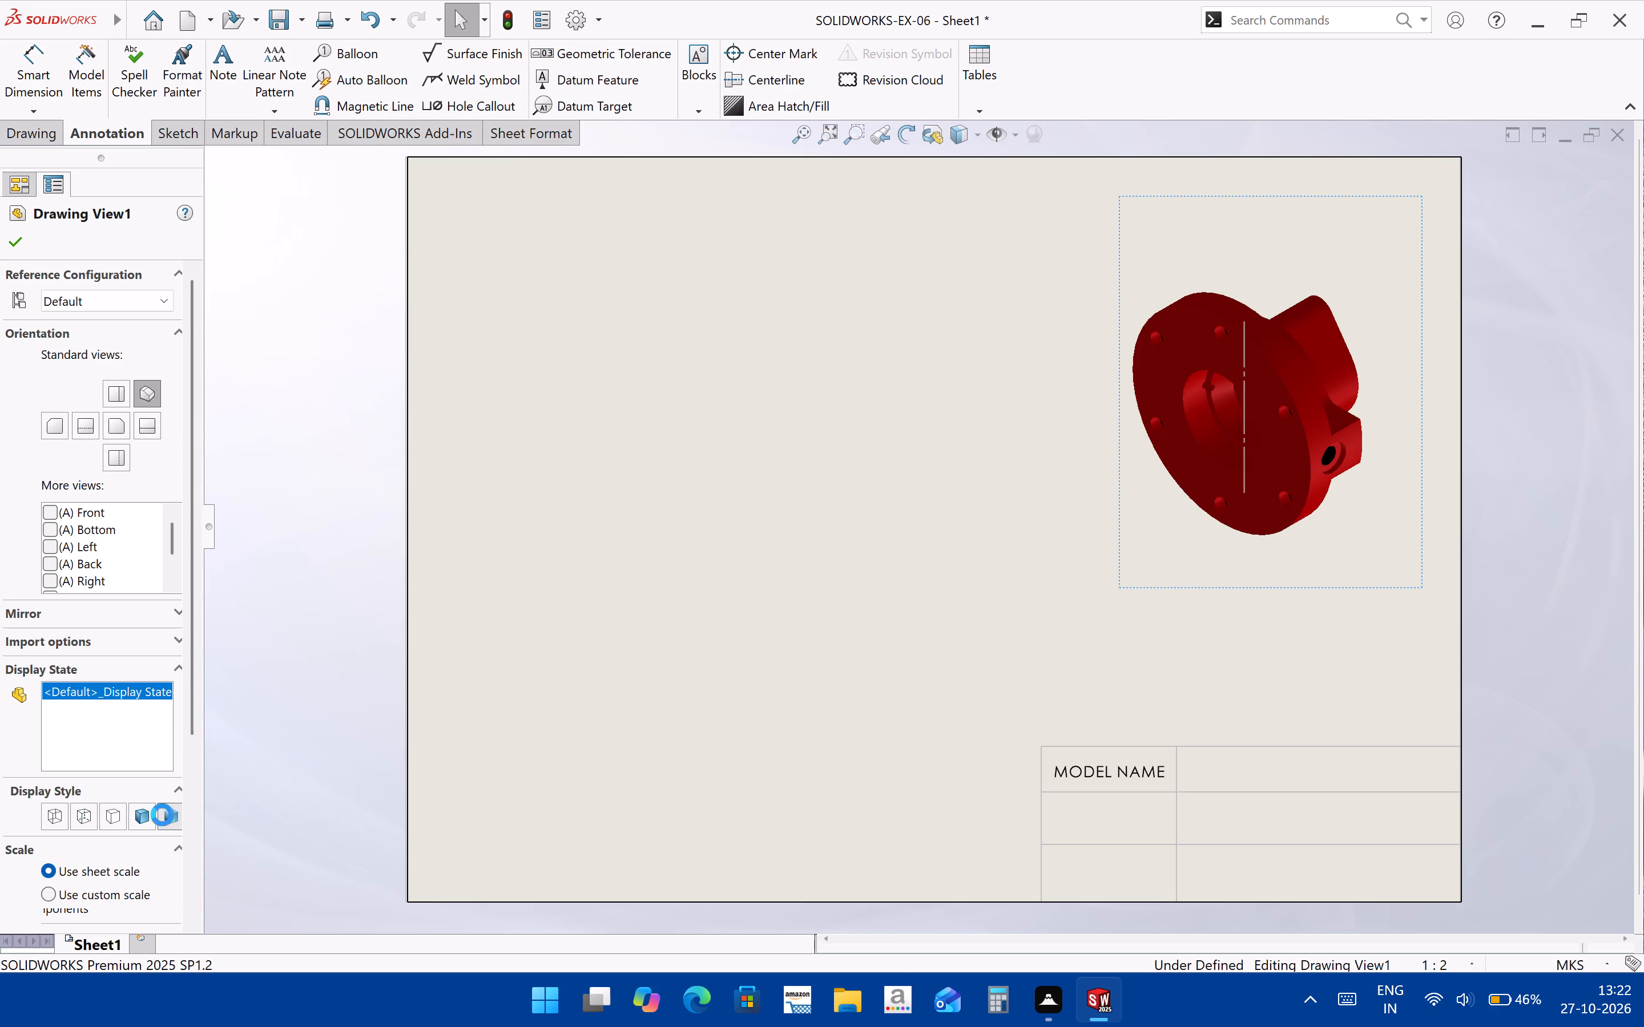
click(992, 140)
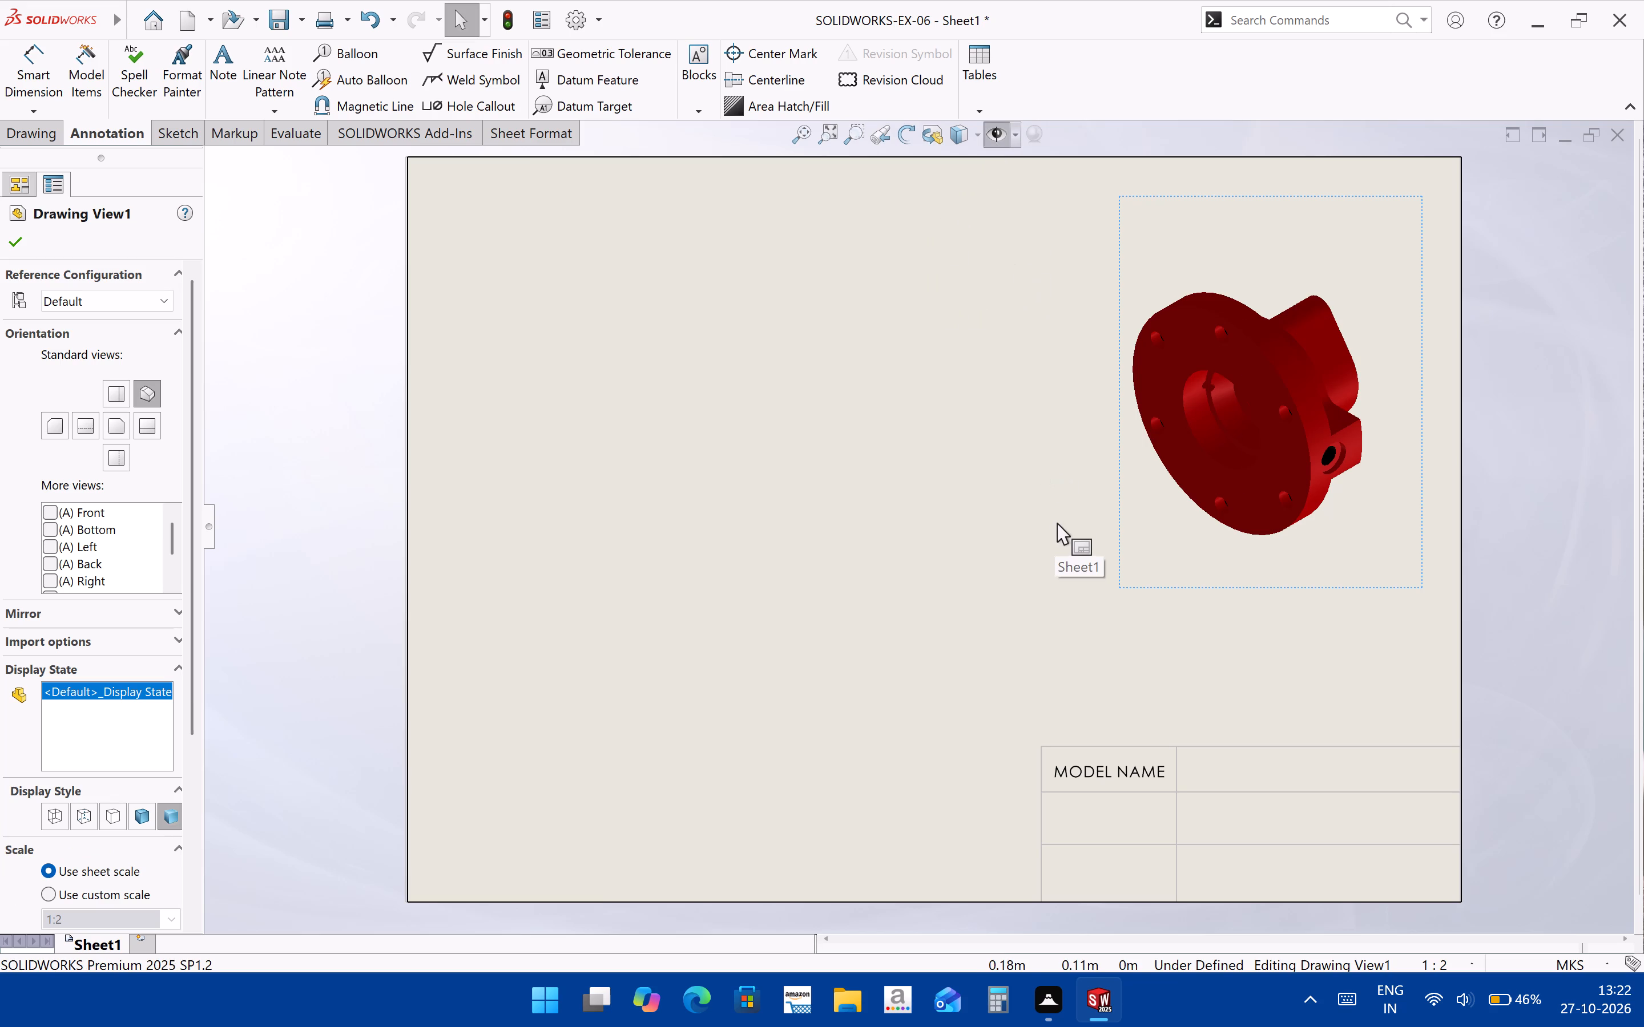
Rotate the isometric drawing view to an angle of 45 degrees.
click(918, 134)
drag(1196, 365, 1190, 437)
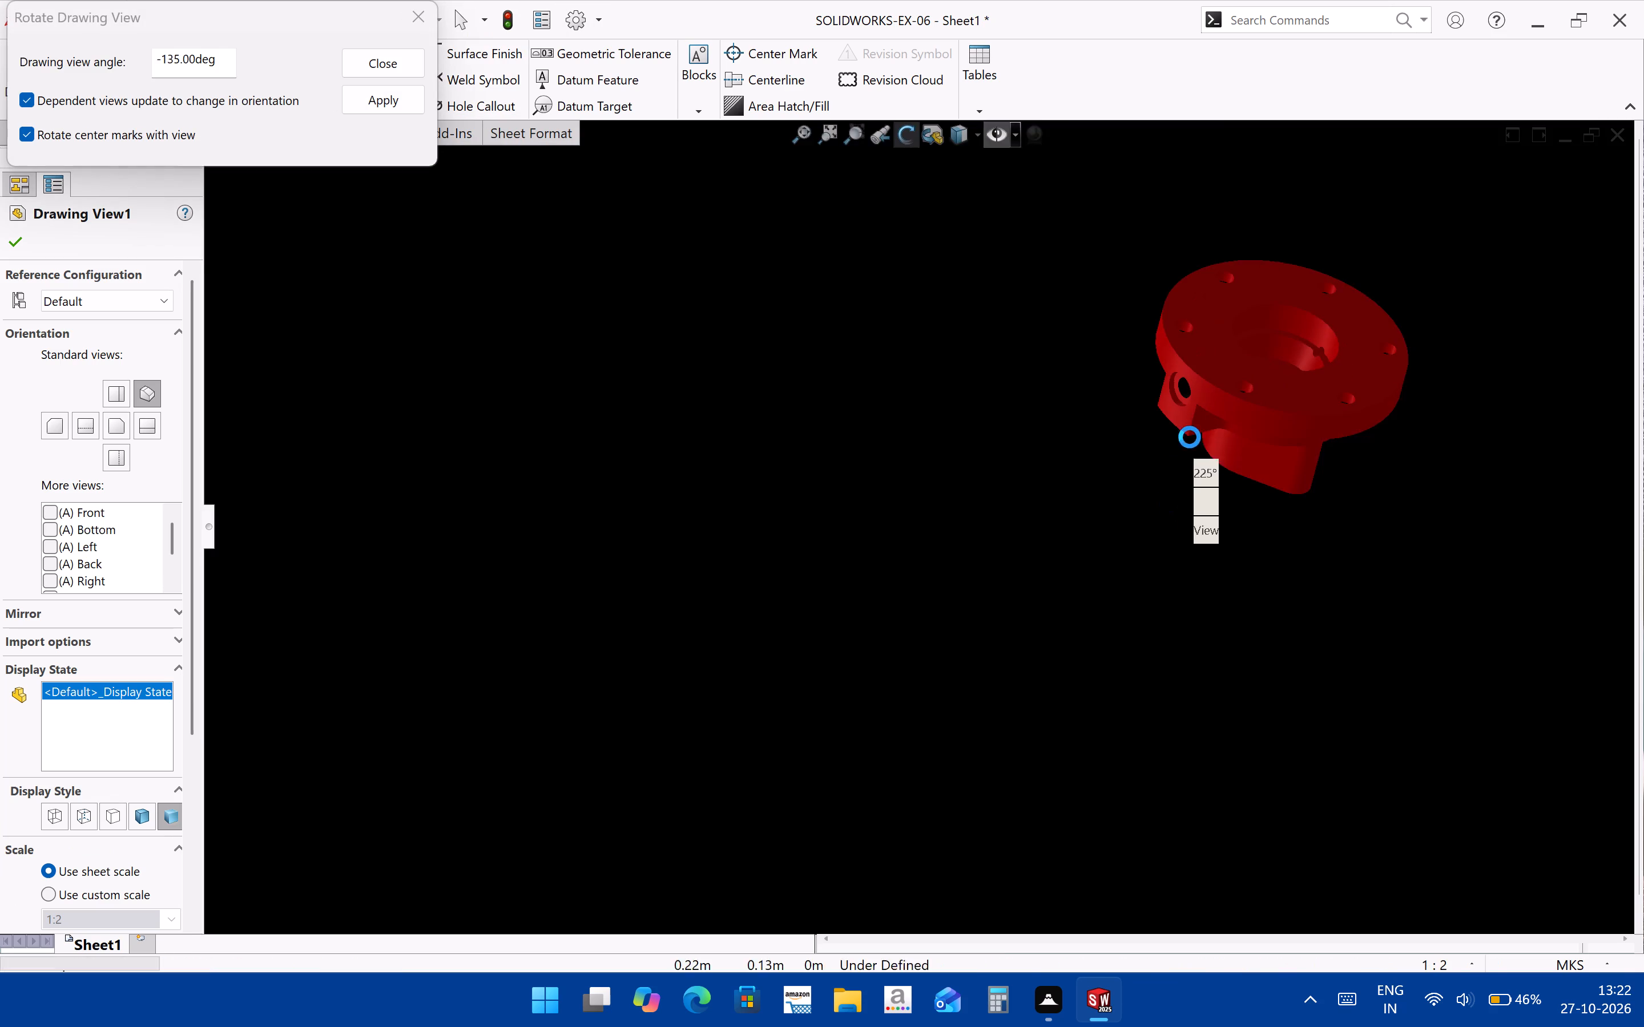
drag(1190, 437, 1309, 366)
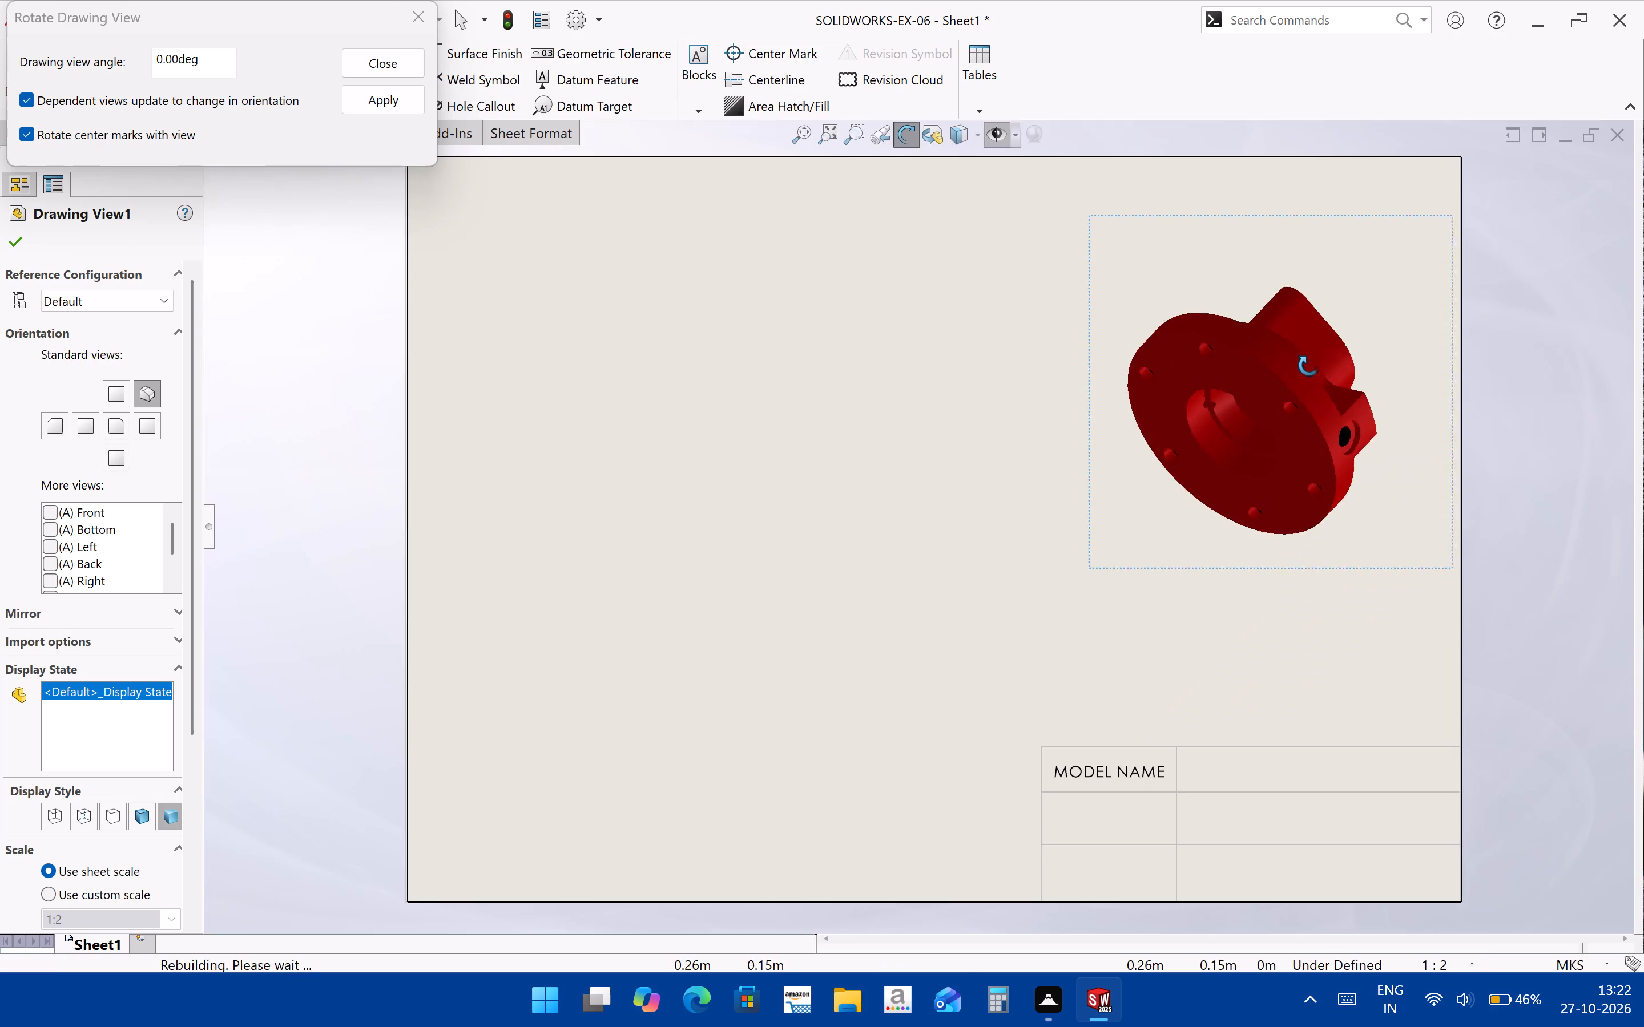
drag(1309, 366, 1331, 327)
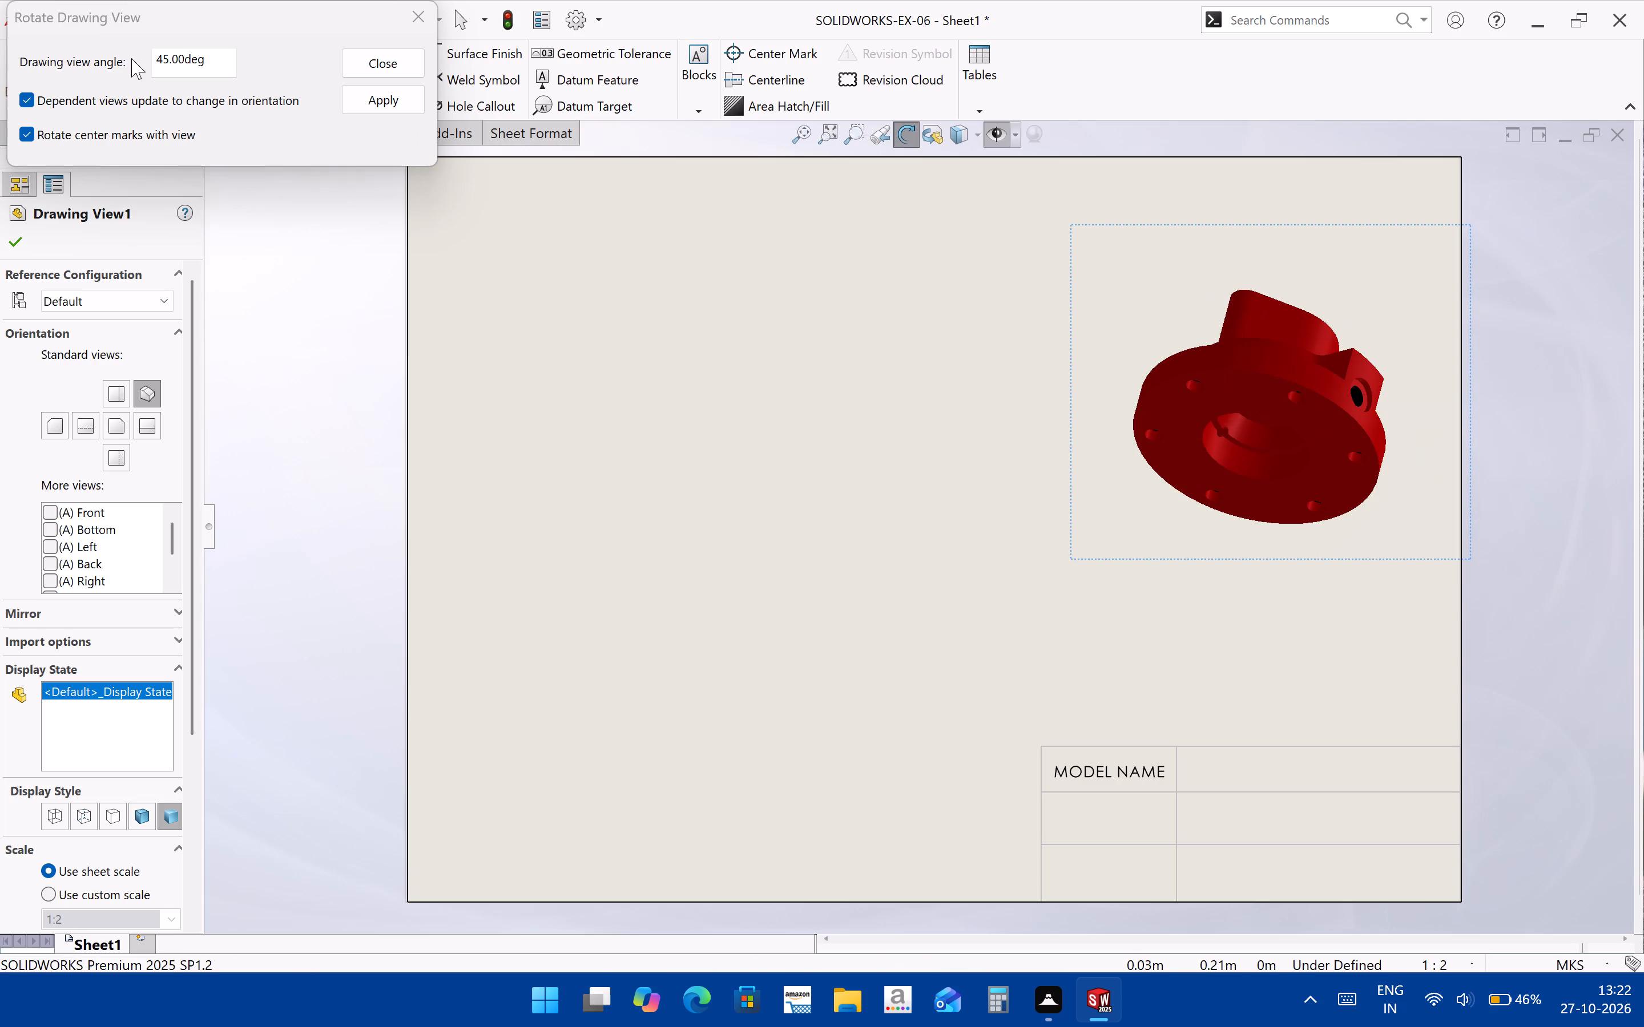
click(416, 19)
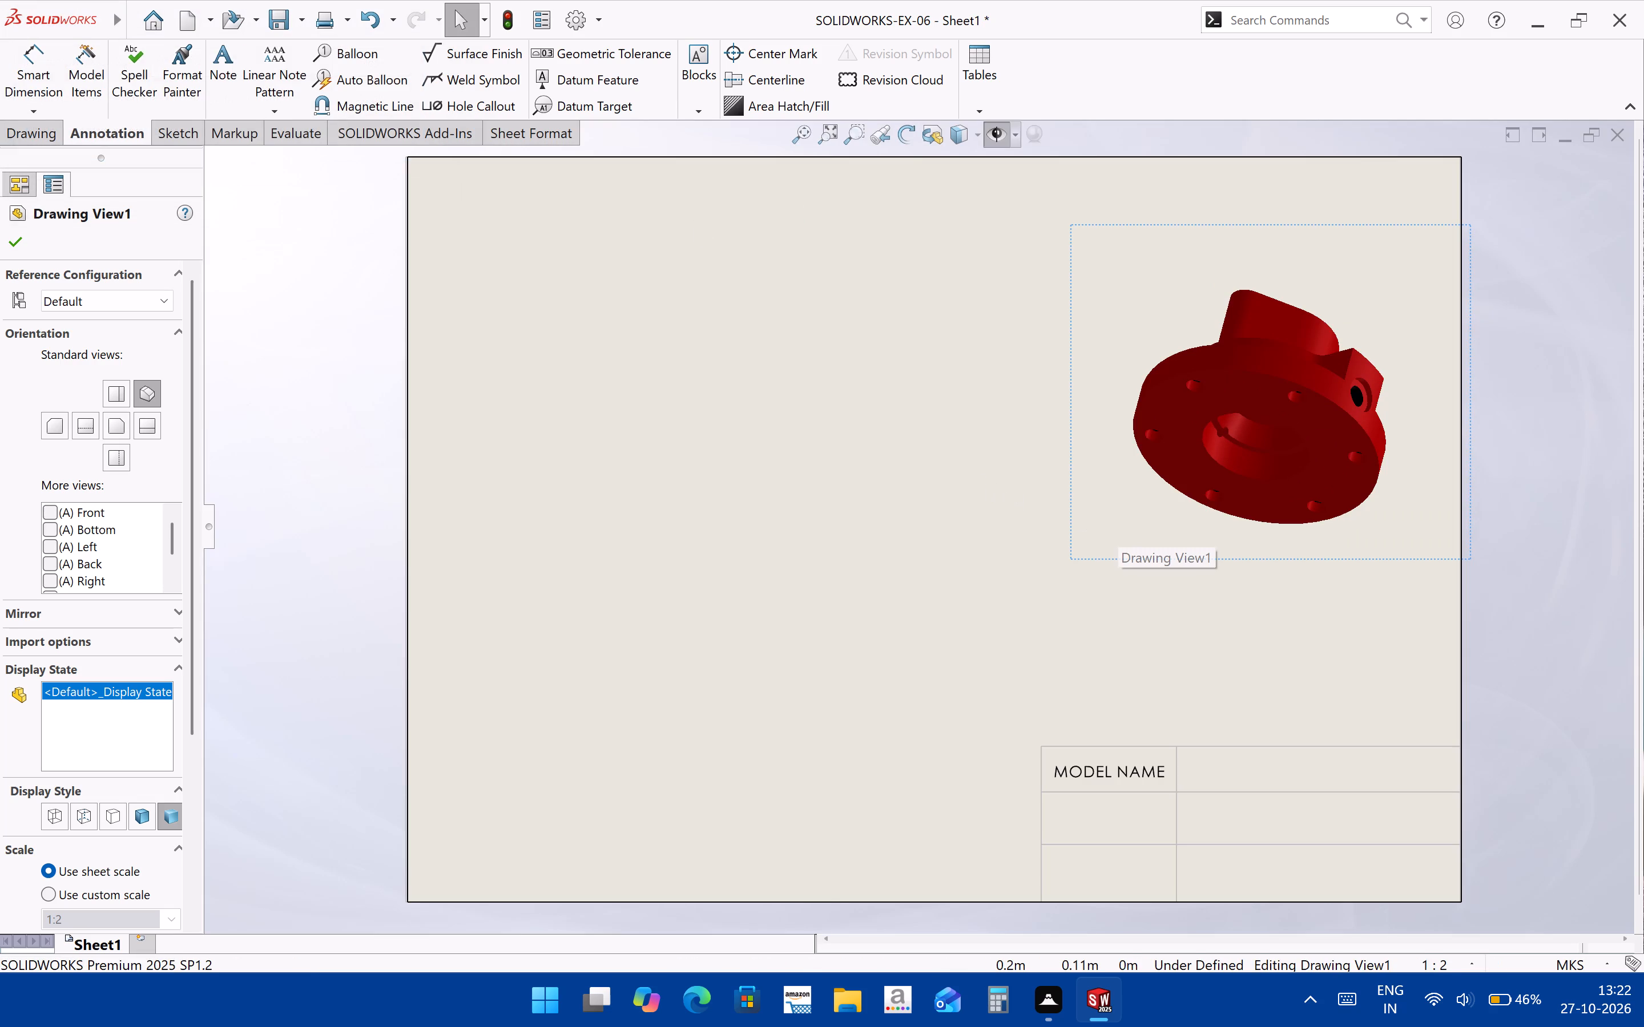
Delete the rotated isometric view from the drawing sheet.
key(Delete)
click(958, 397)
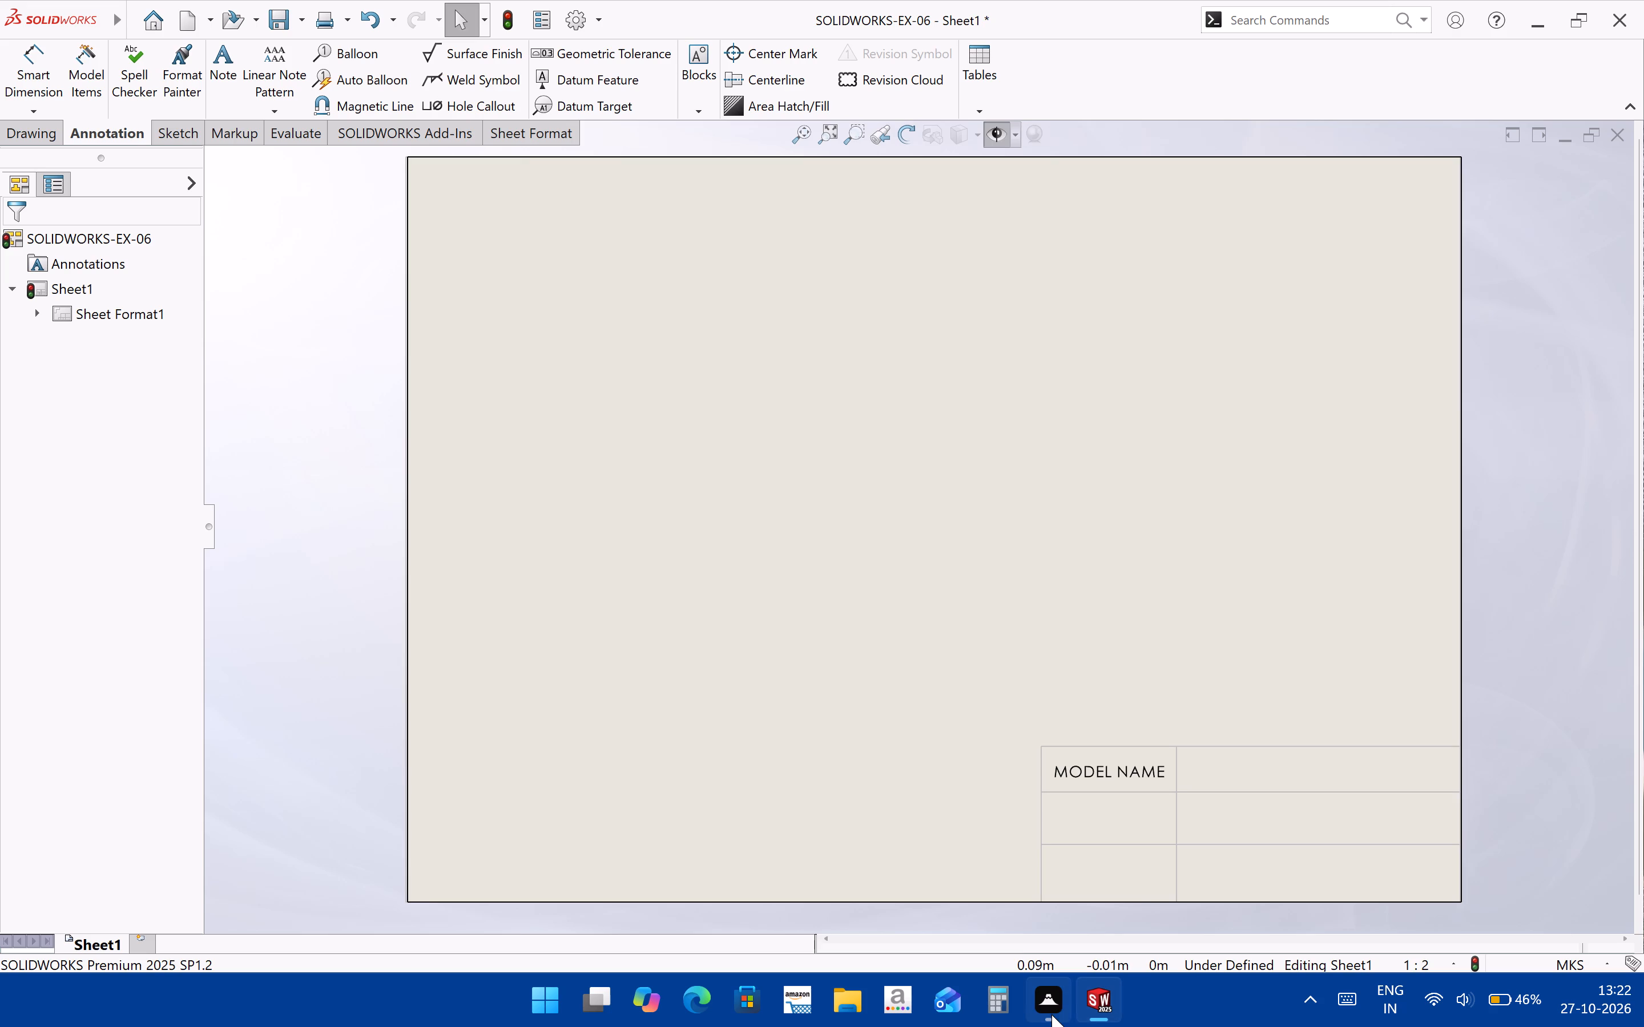
Switch to the SOLIDWORKS-EX-06 part window and orient the model to the standard isometric view.
click(1028, 880)
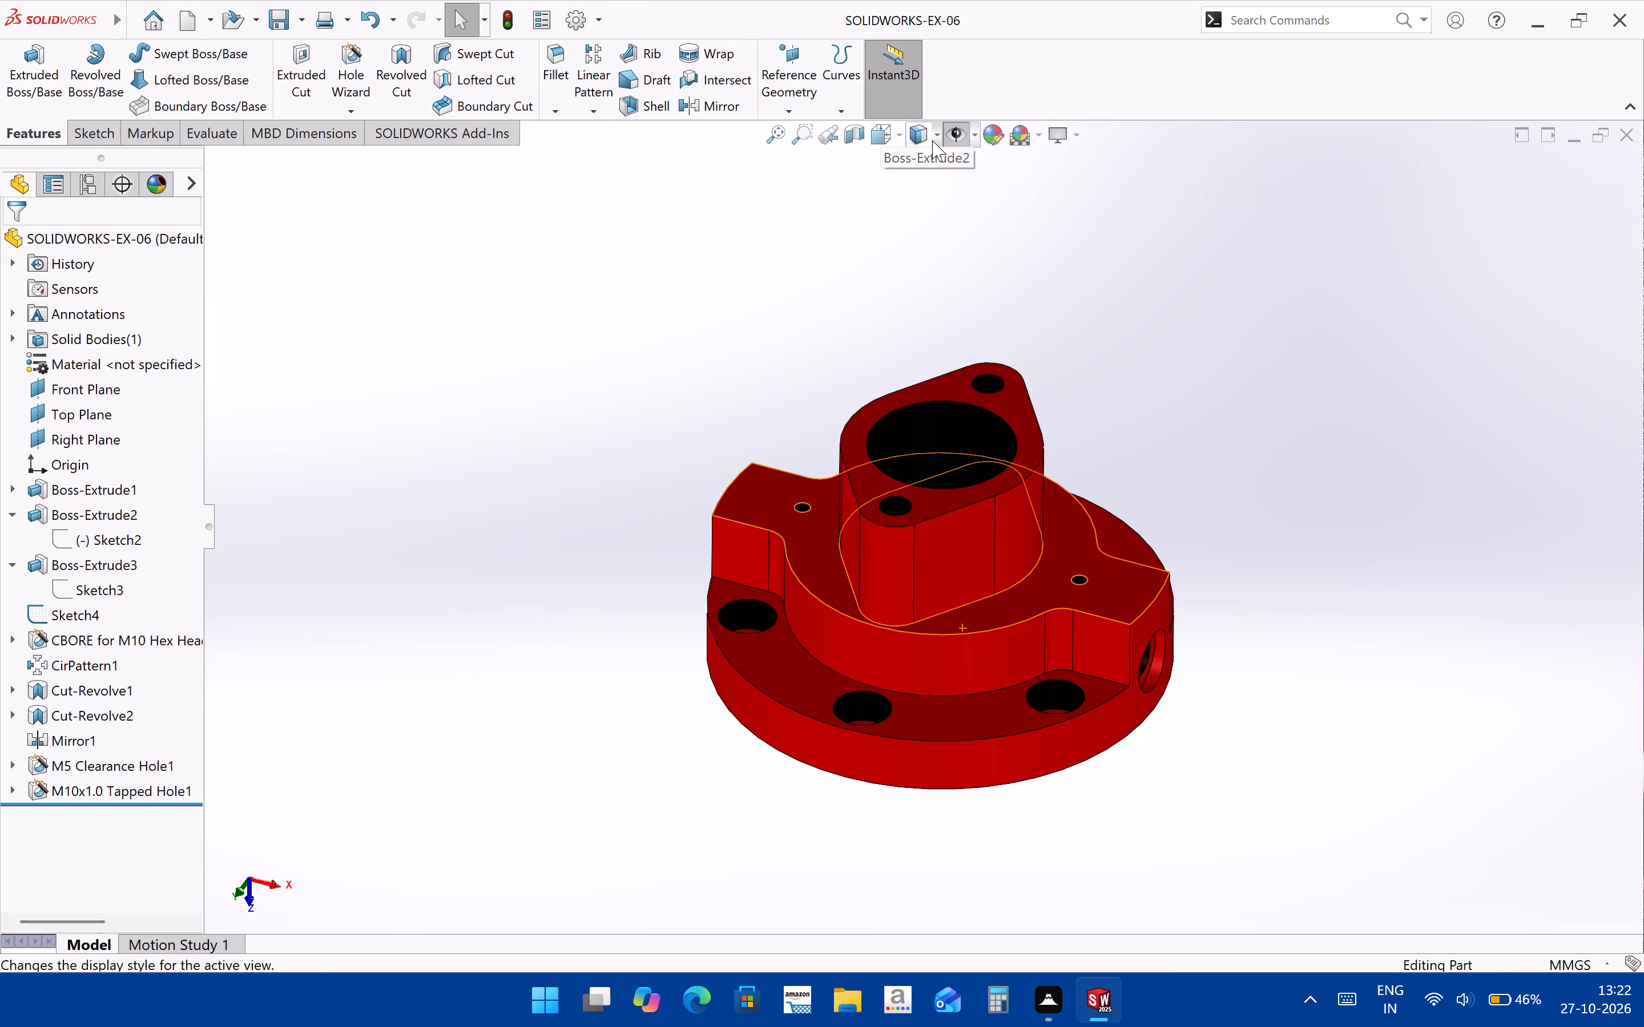
click(897, 138)
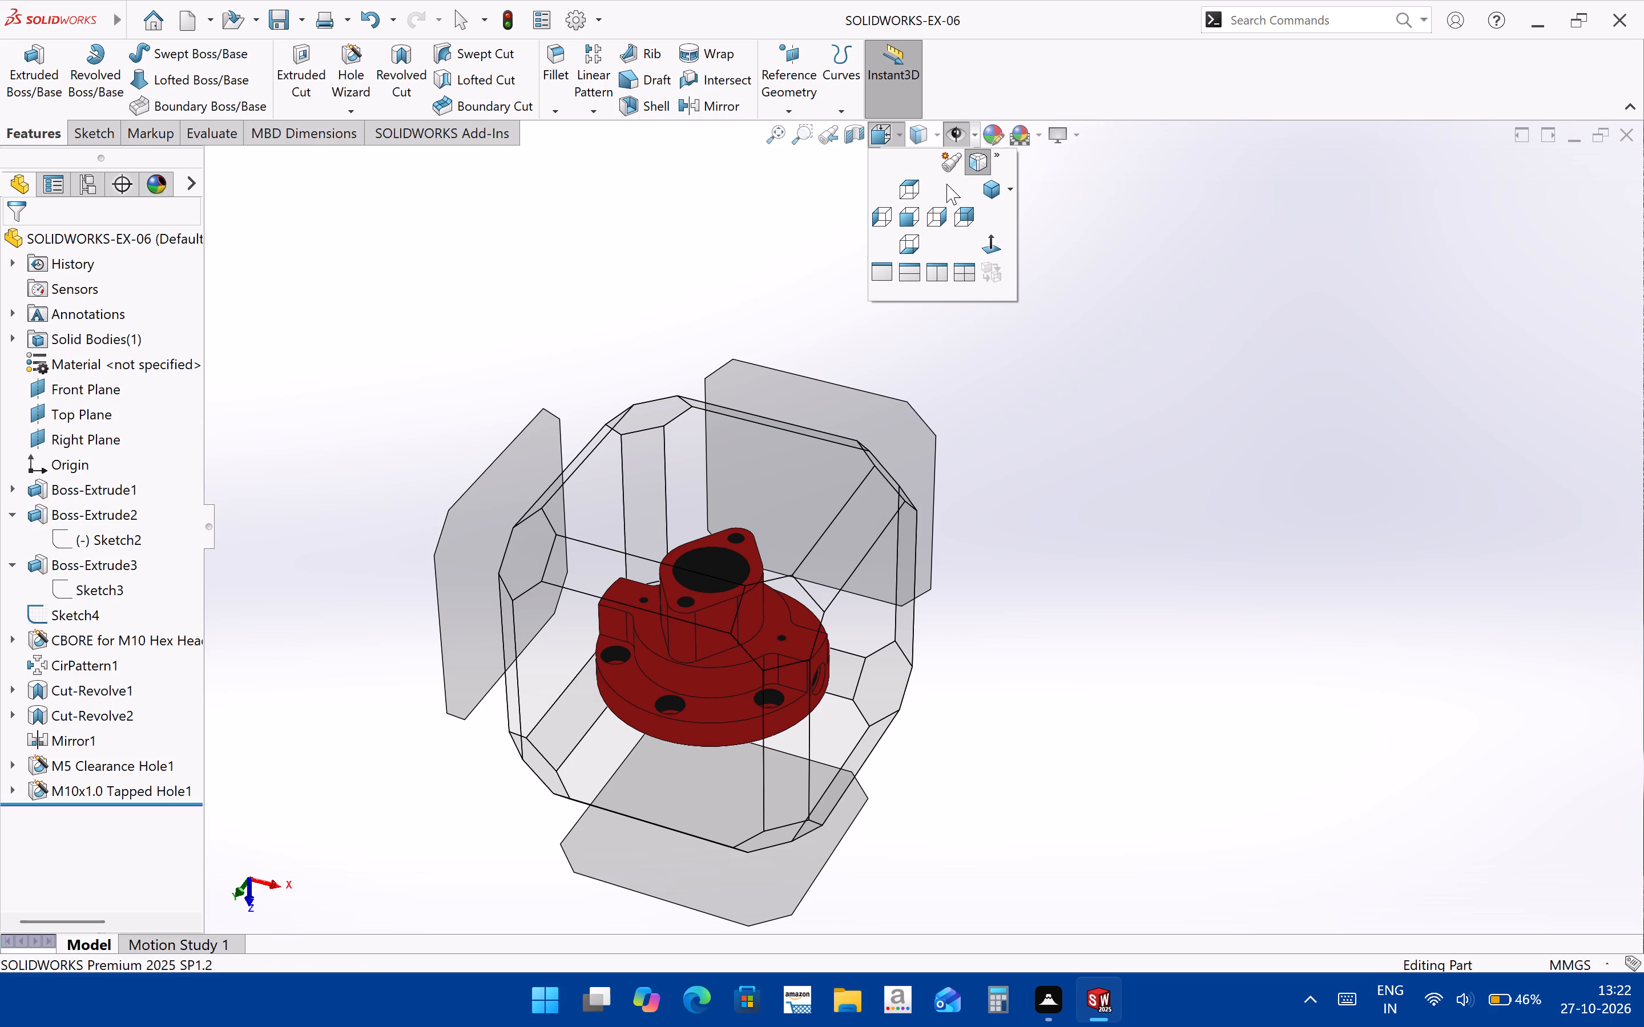
click(1000, 160)
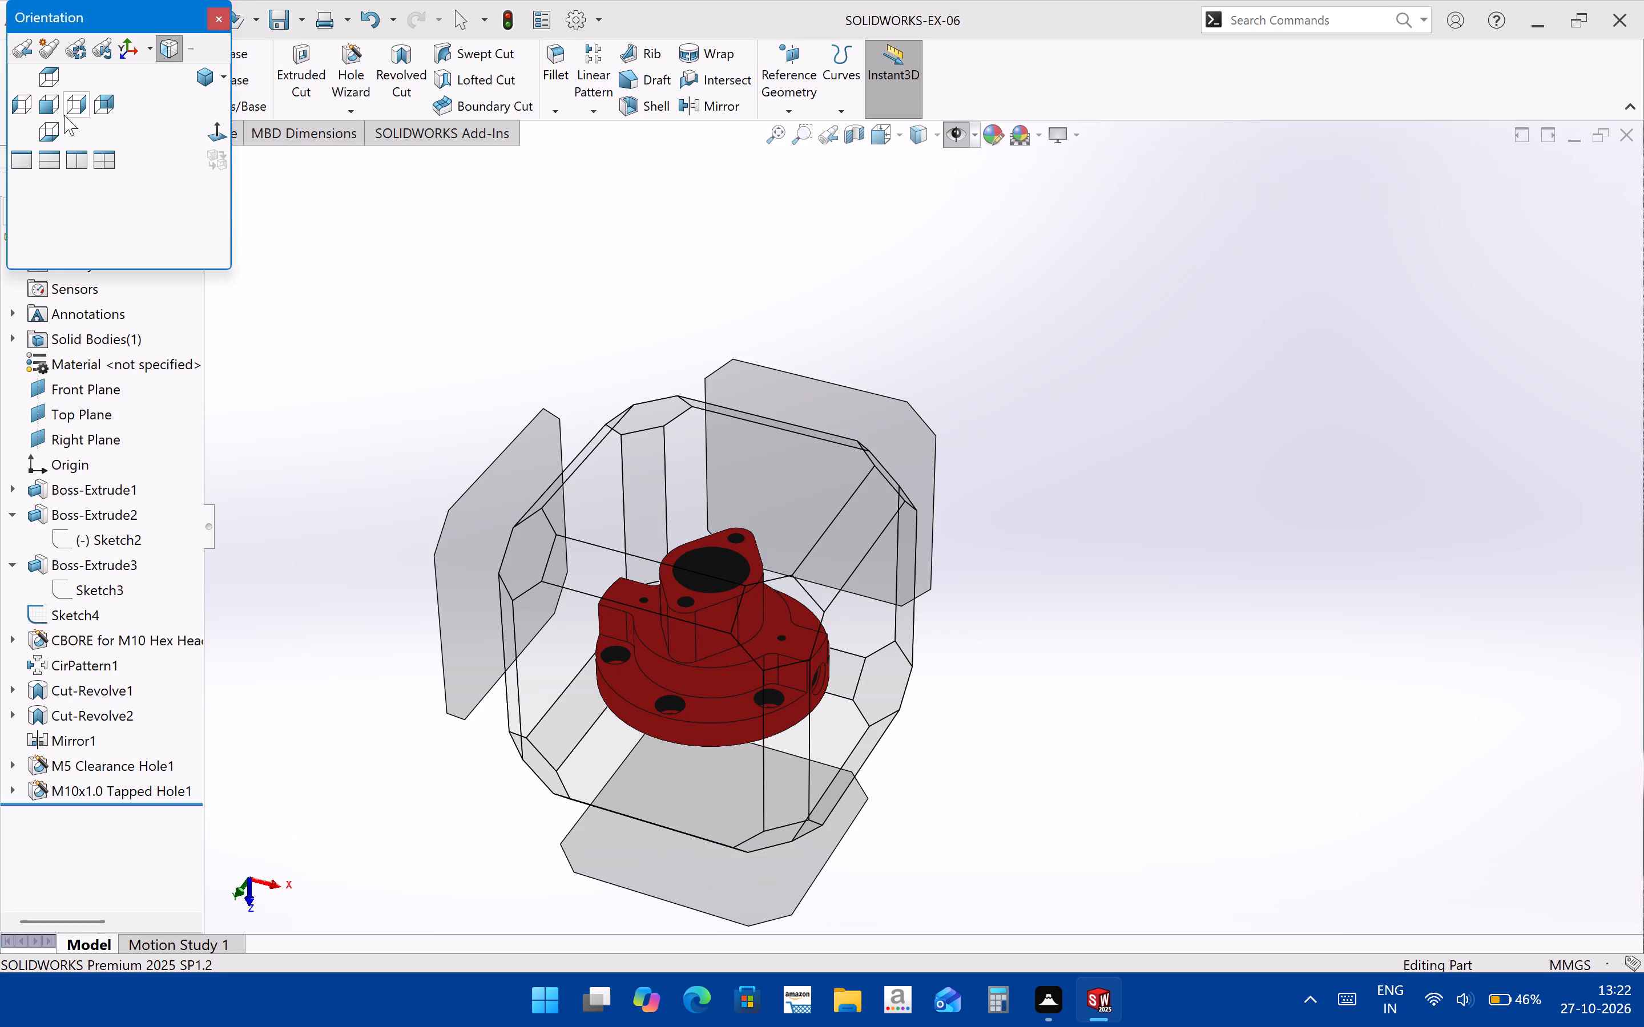
scroll(825, 556, up, 2)
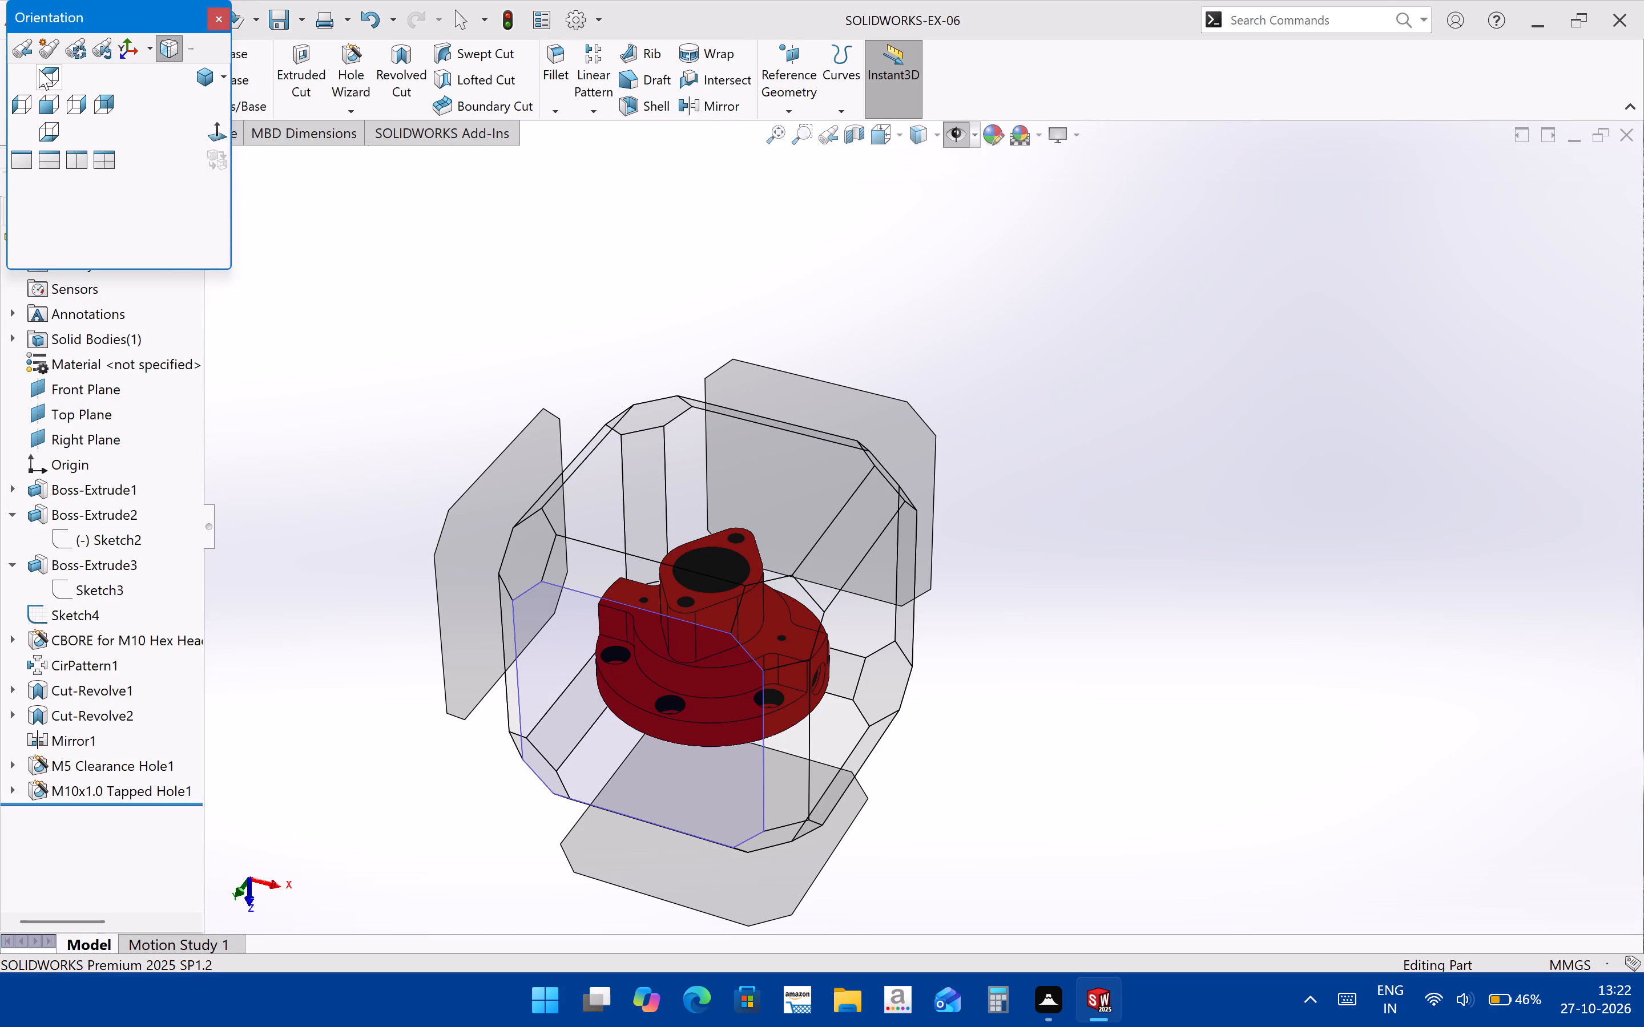
click(208, 74)
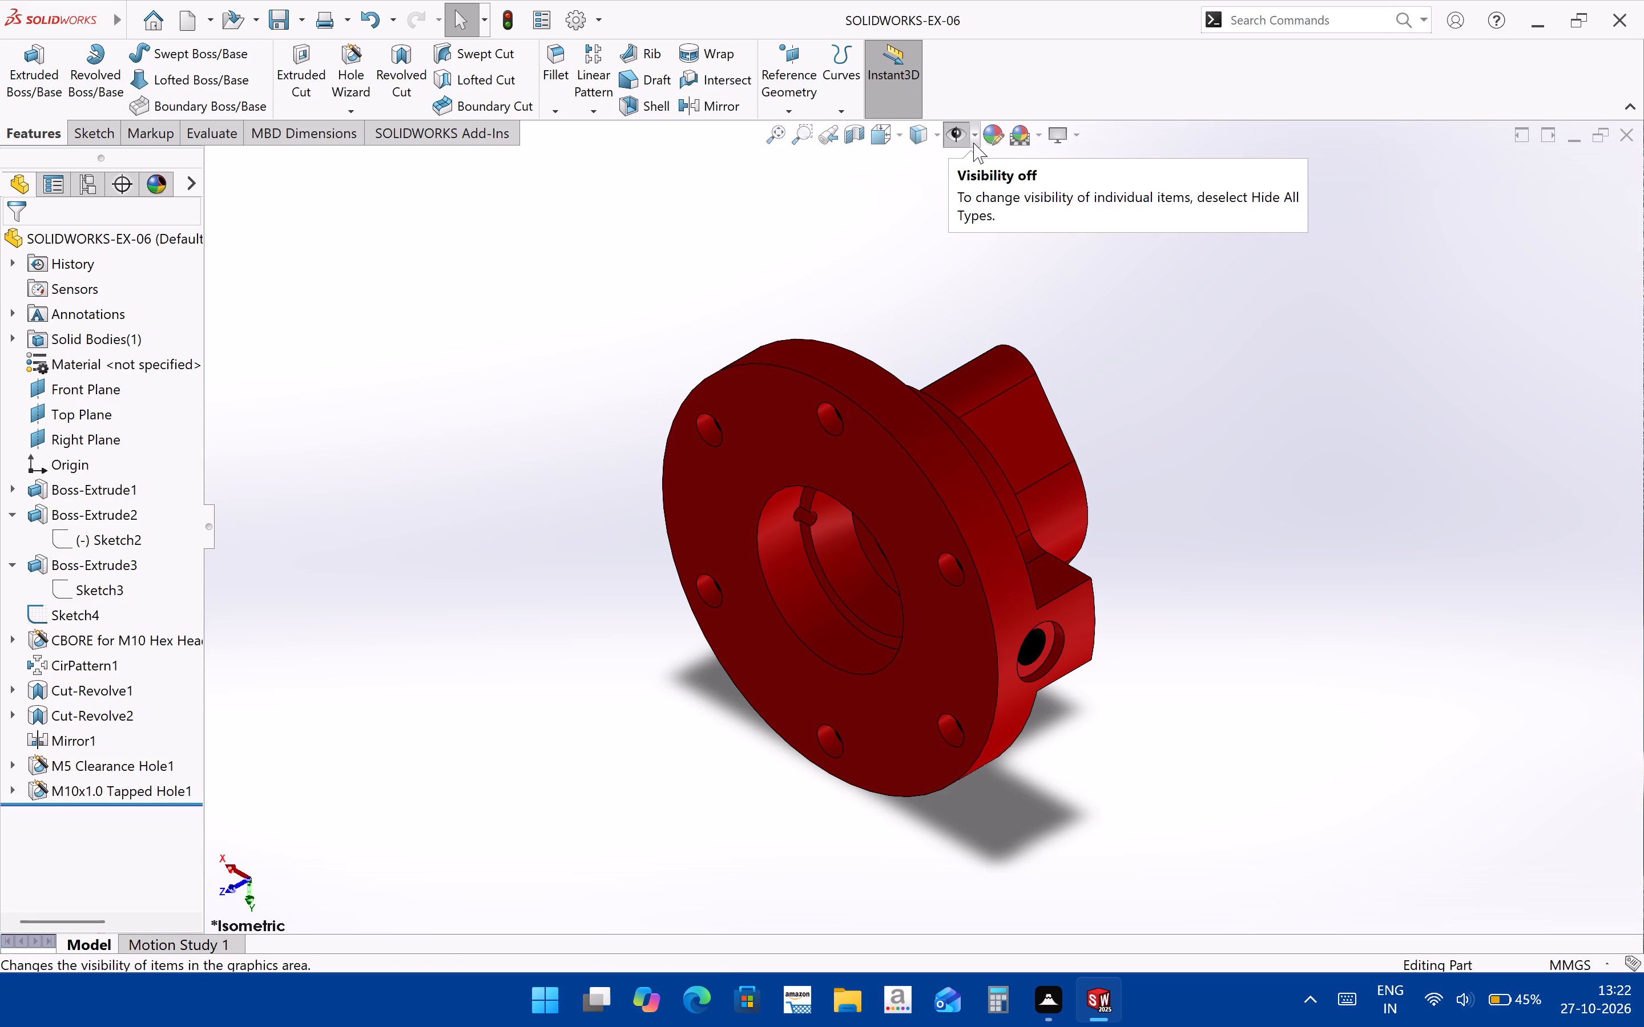
Update the part's standard views by assigning the current view orientation to Isometric.
click(897, 138)
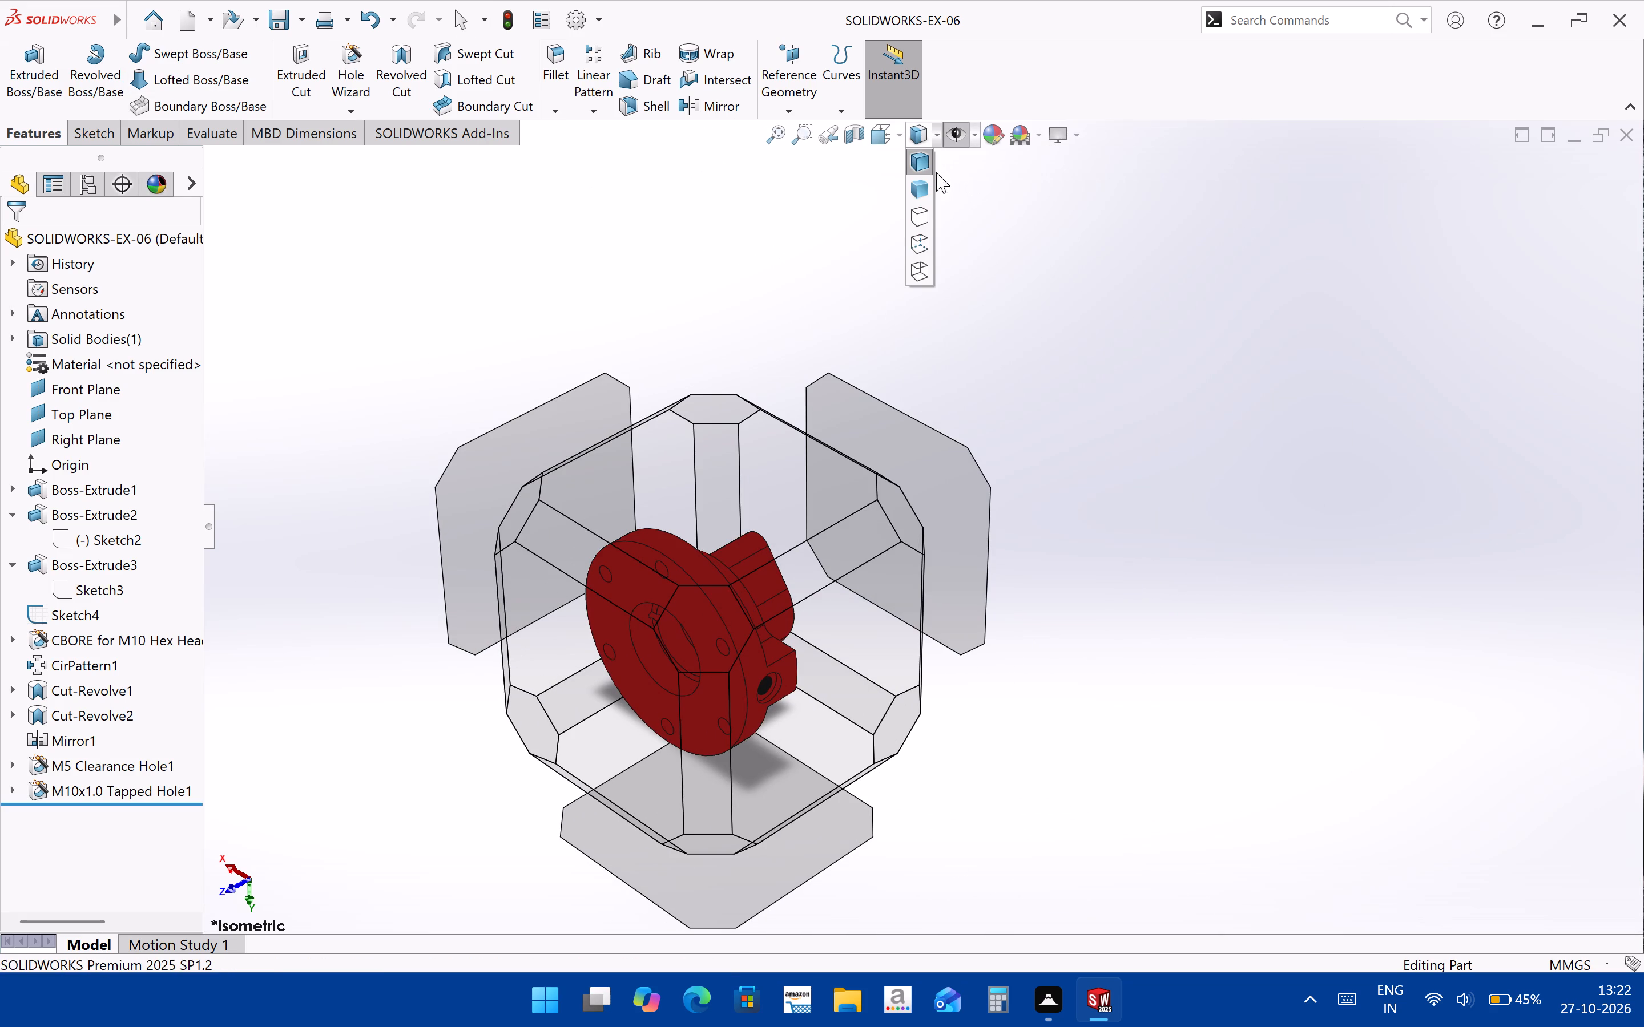
click(935, 130)
click(935, 130)
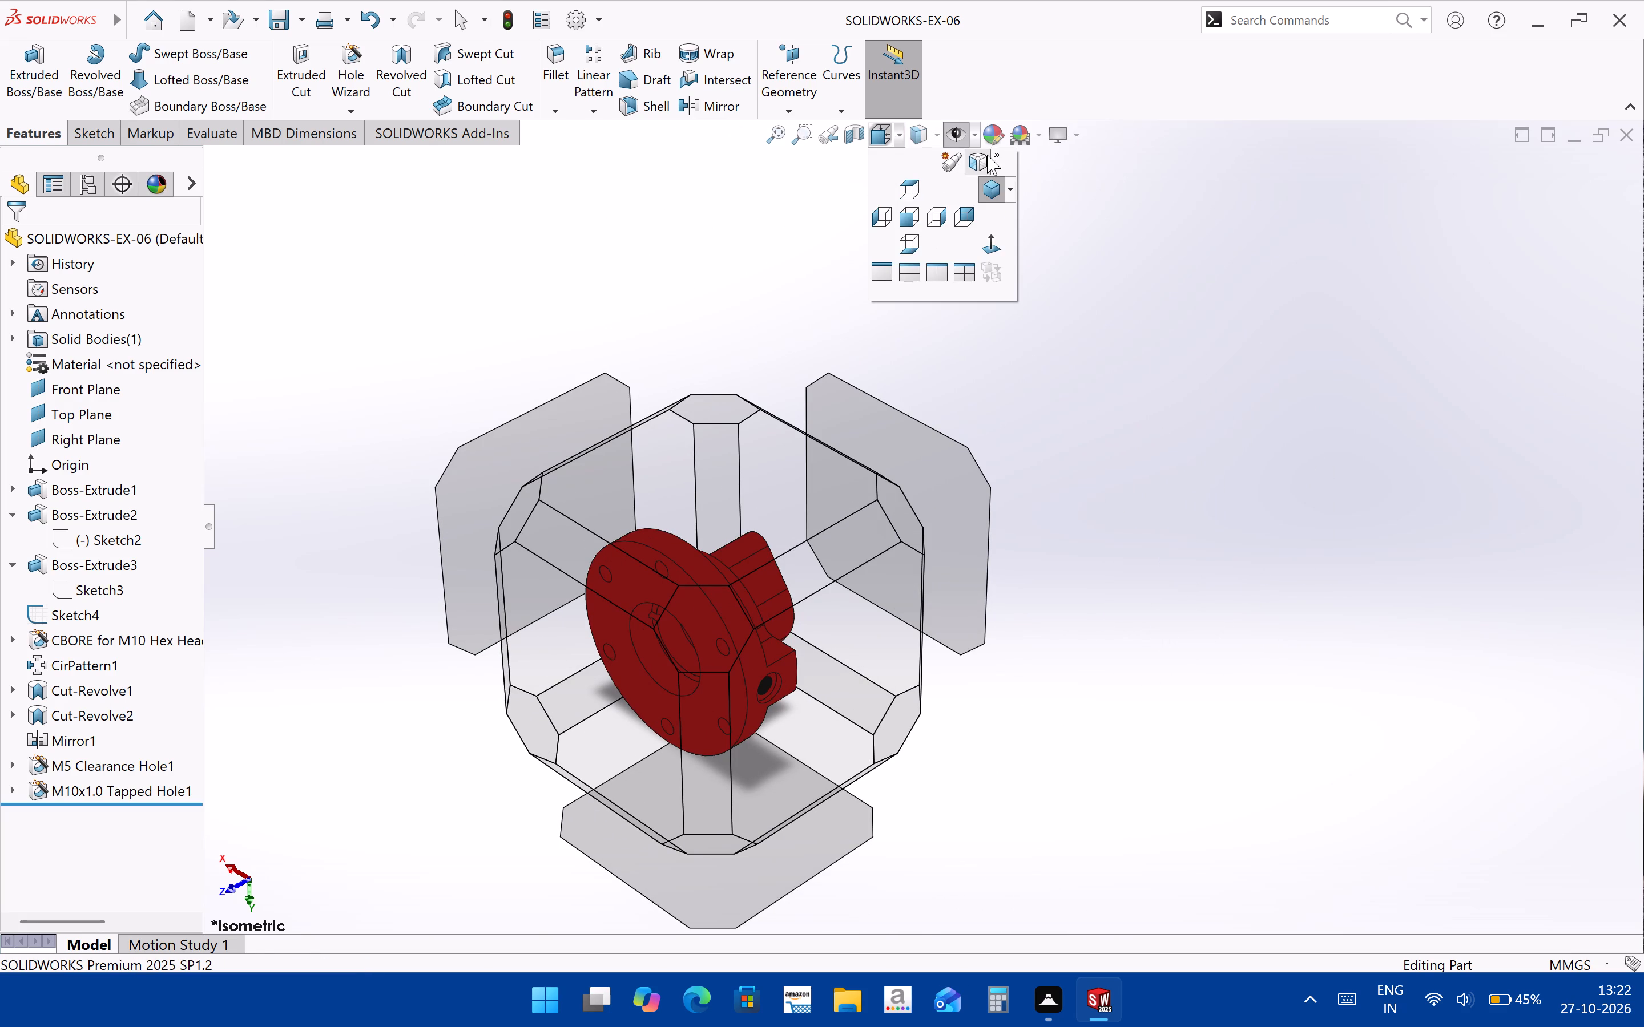
click(1000, 155)
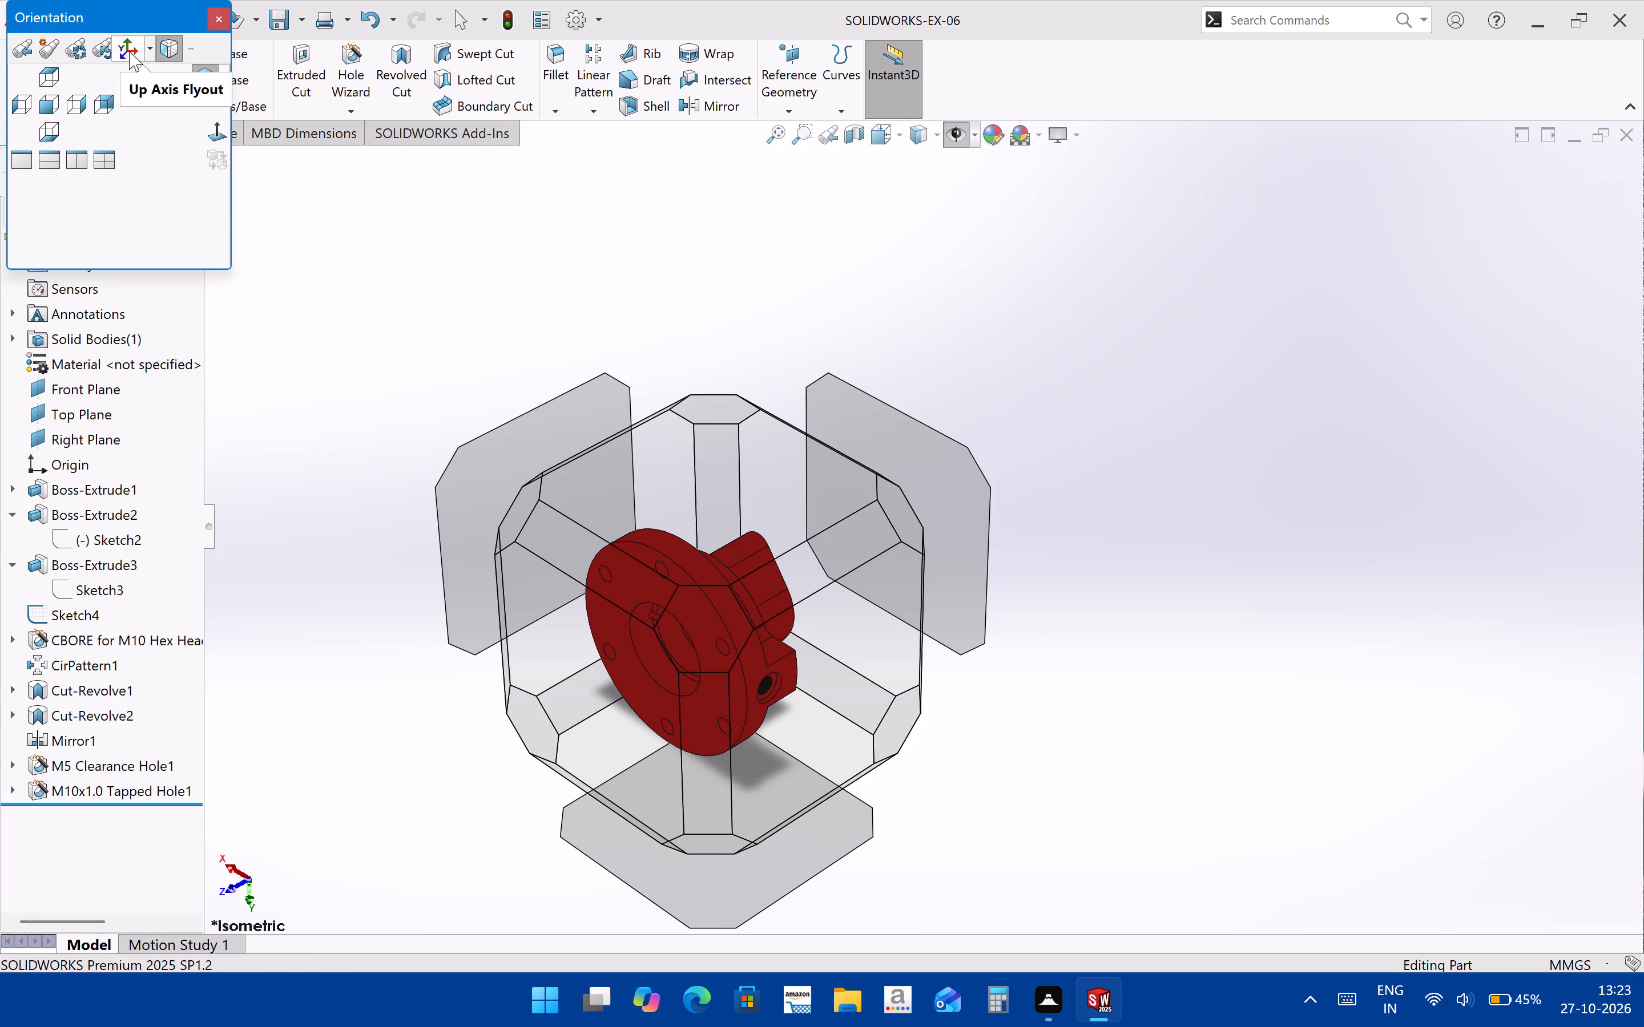
click(77, 48)
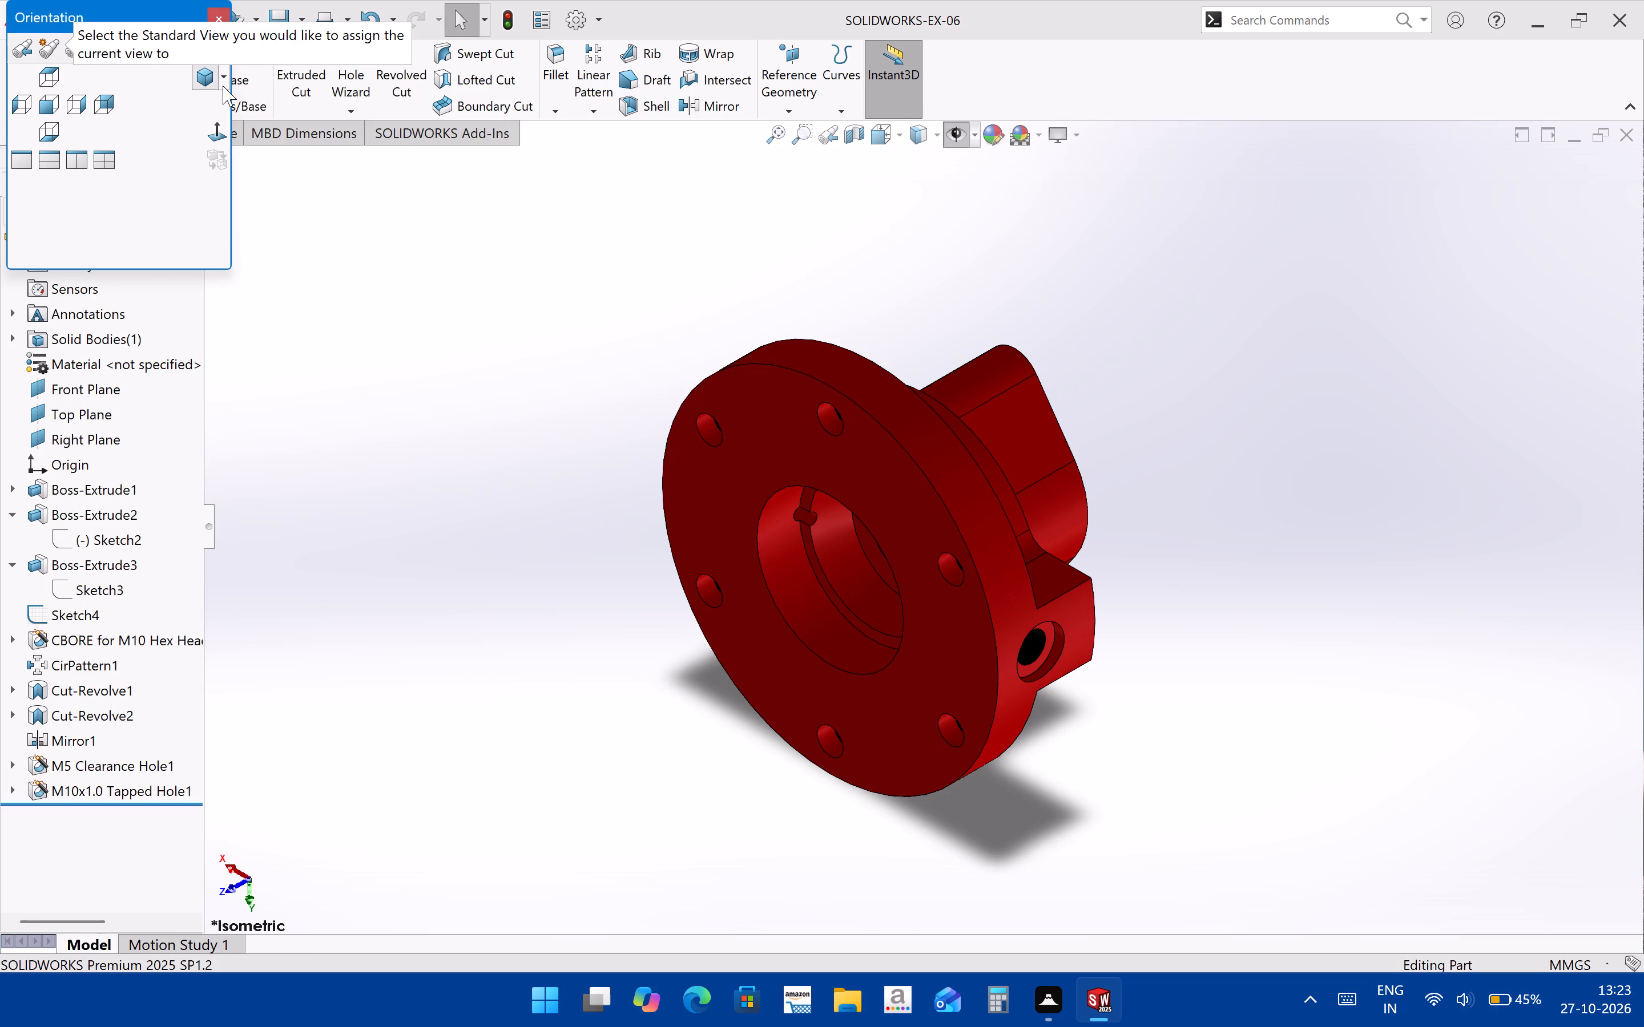
click(223, 85)
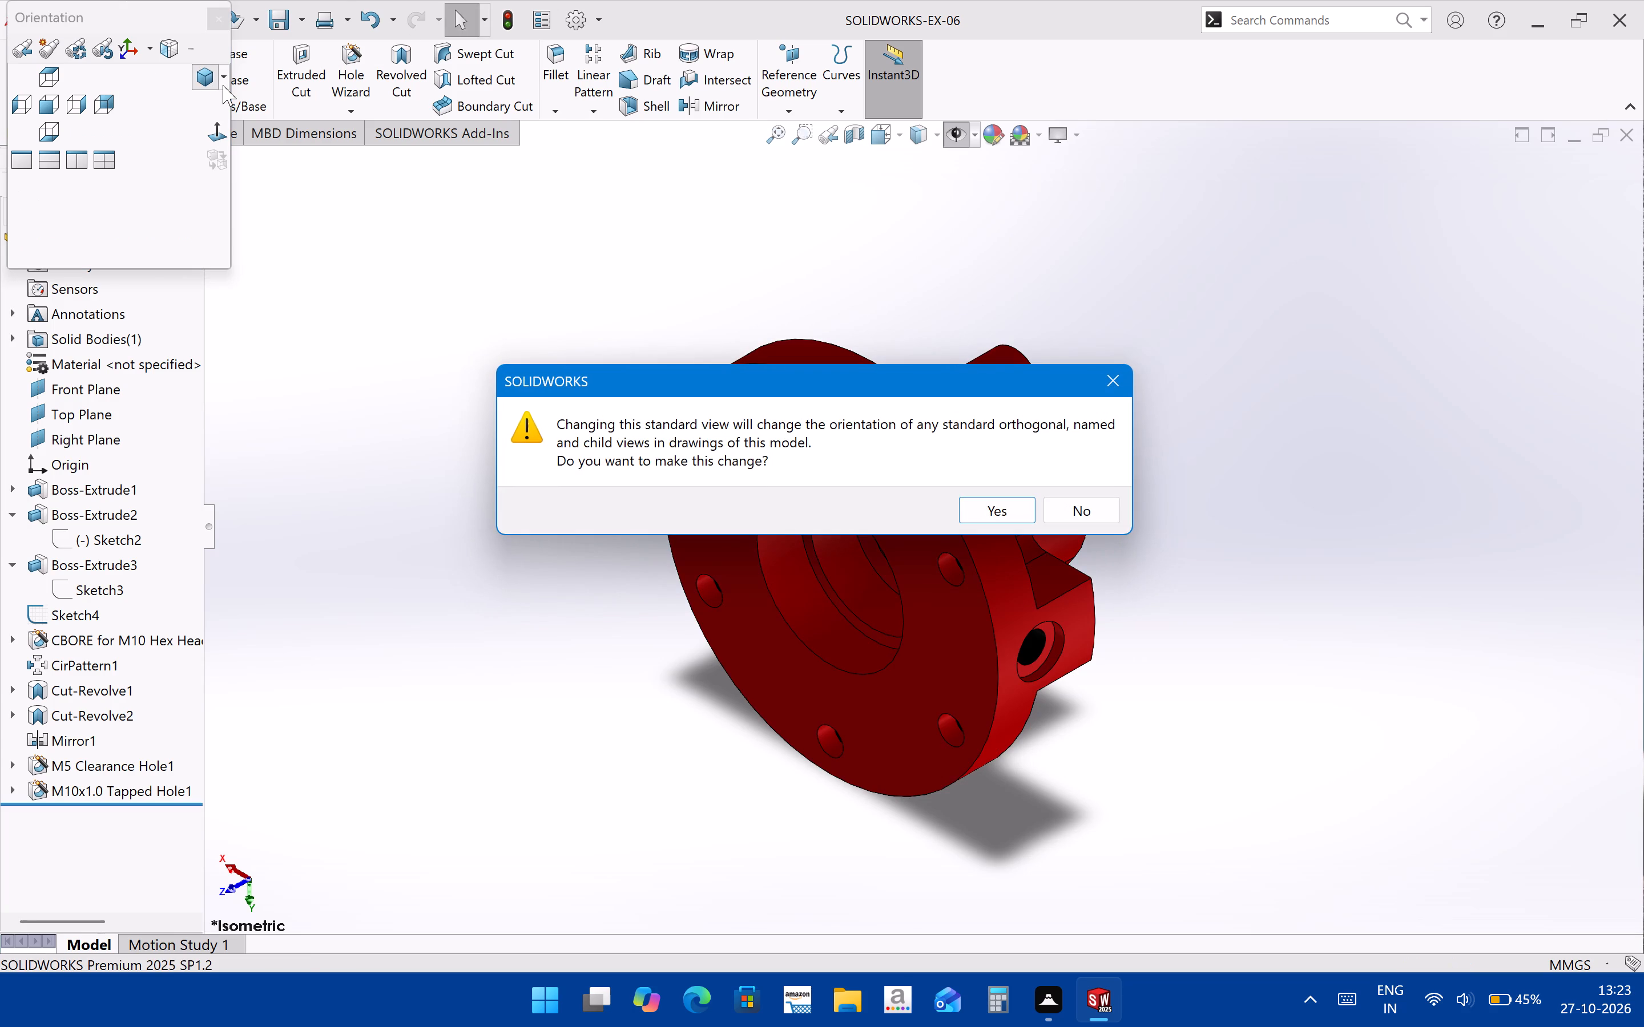
click(993, 519)
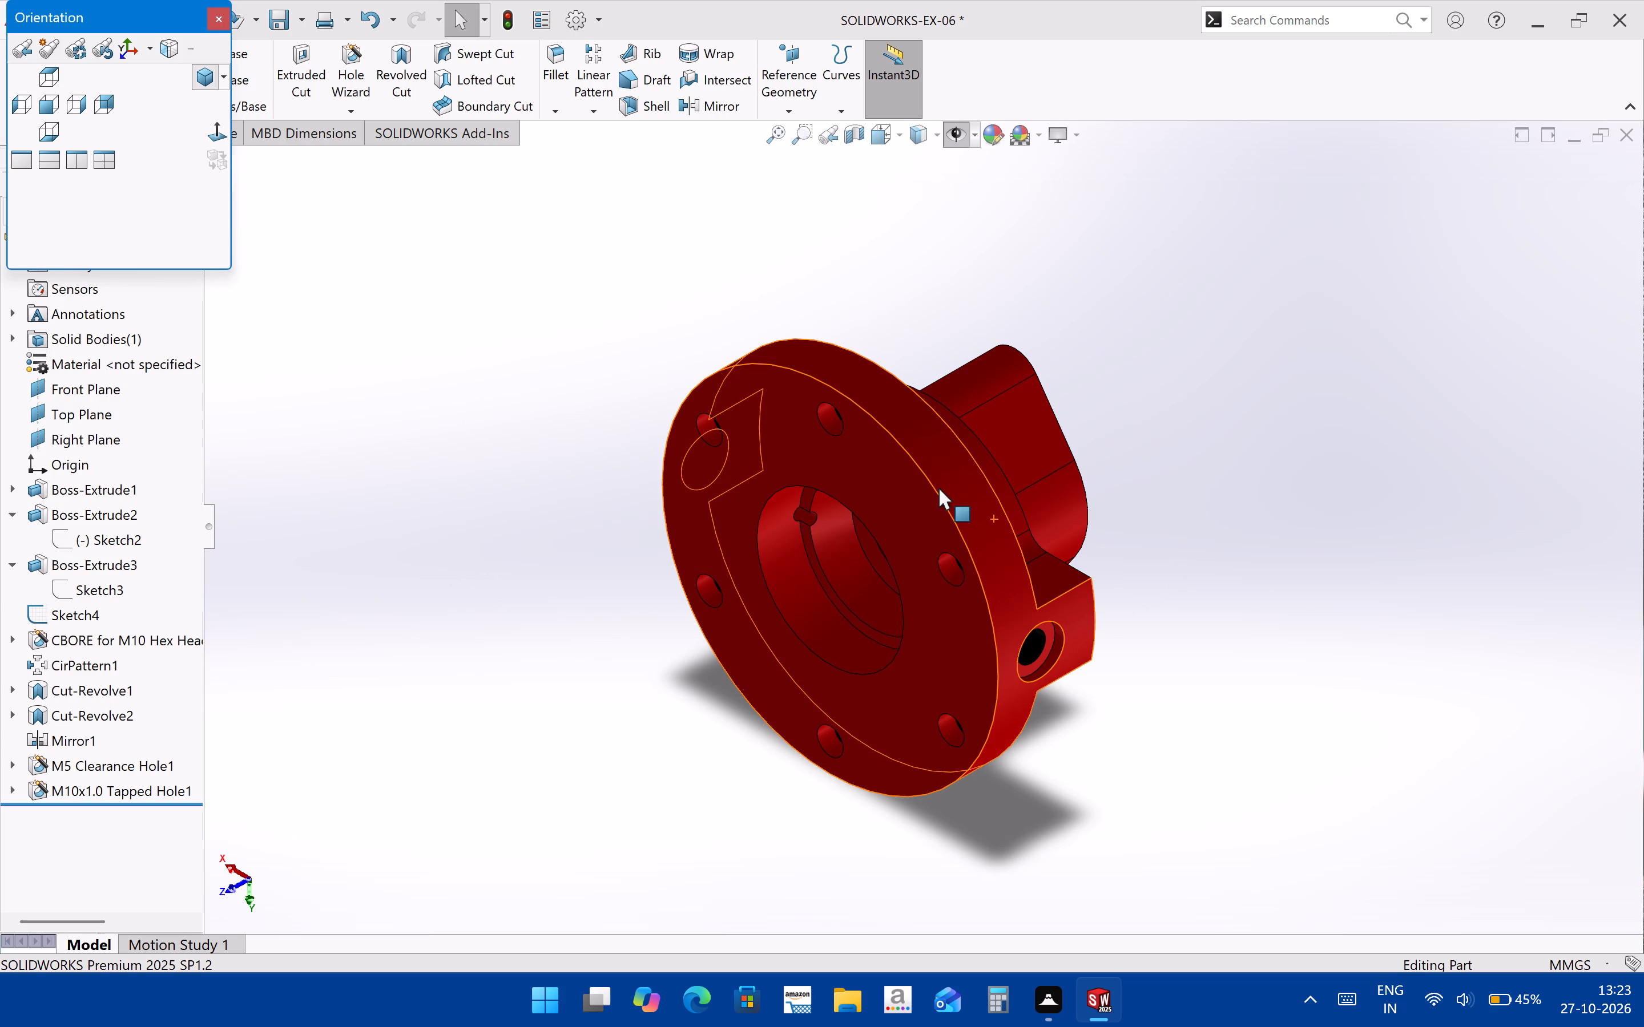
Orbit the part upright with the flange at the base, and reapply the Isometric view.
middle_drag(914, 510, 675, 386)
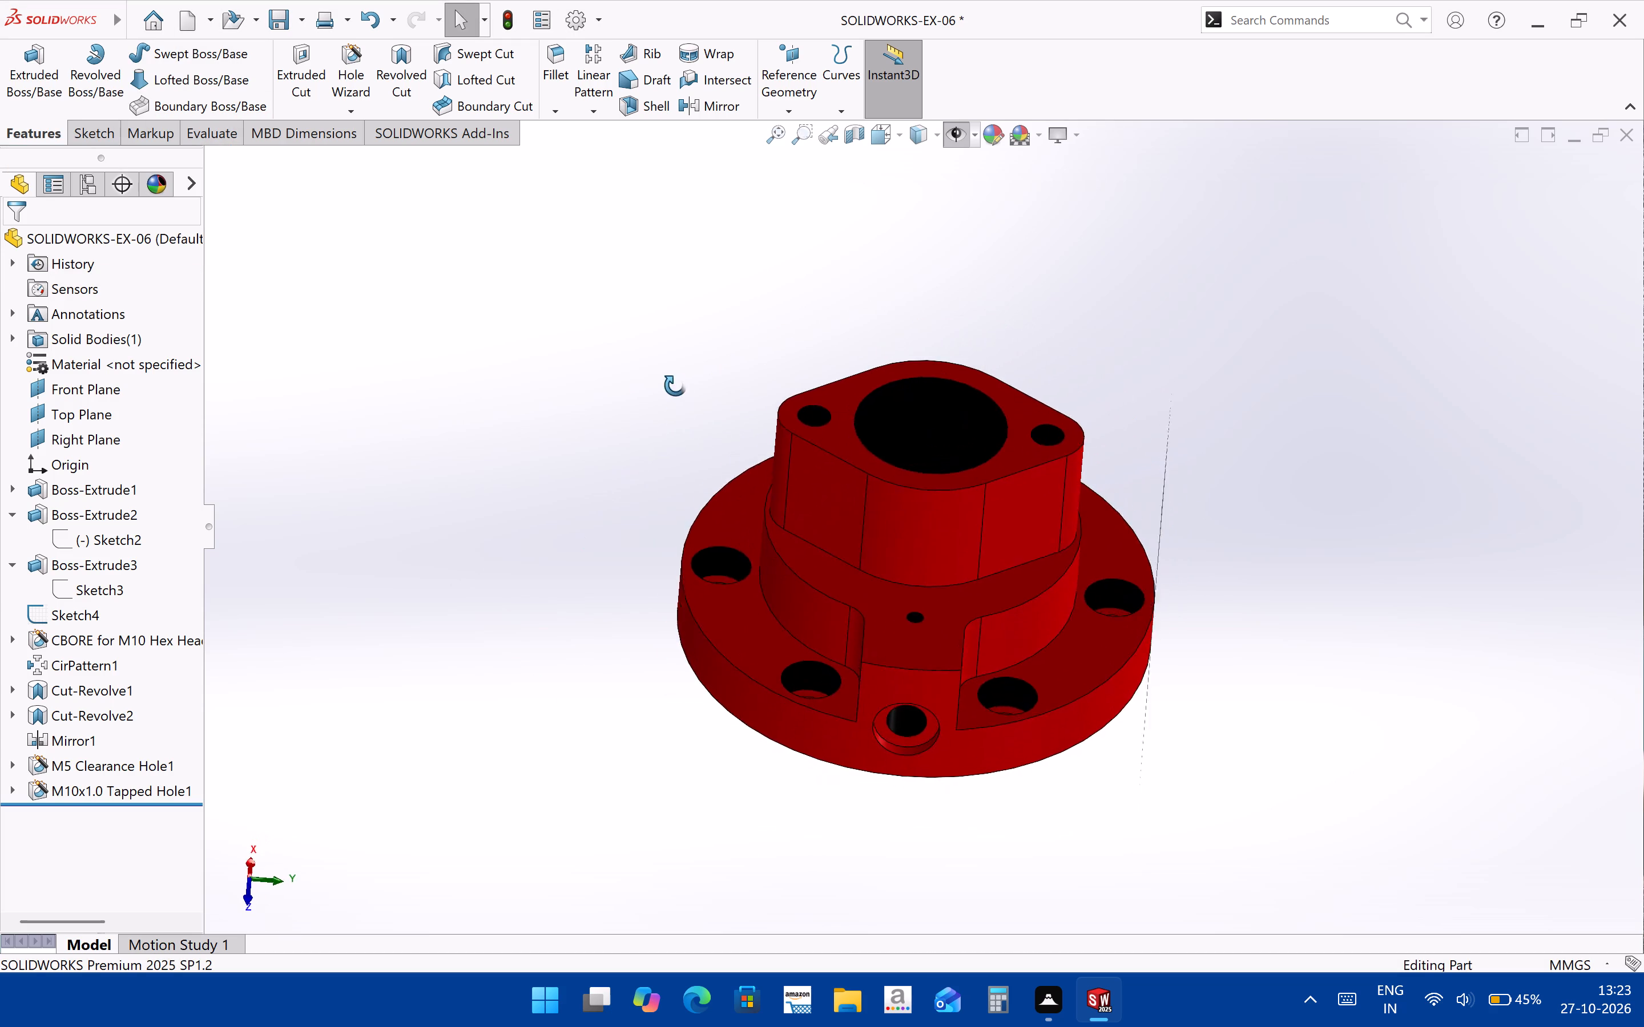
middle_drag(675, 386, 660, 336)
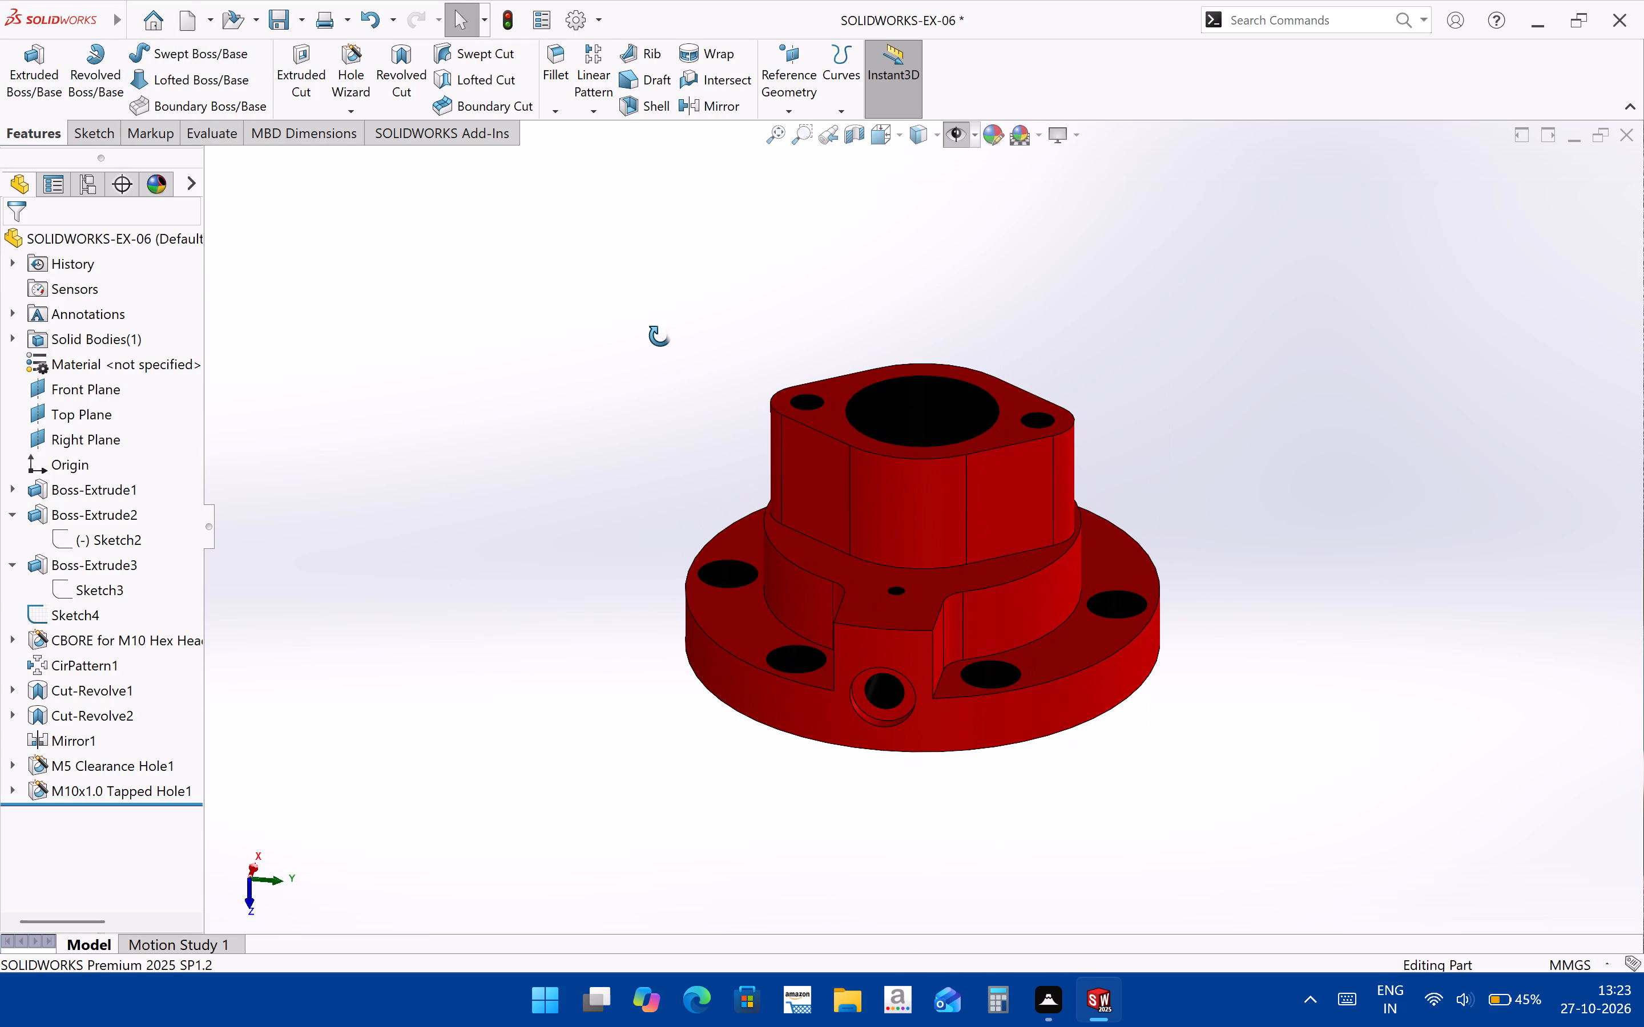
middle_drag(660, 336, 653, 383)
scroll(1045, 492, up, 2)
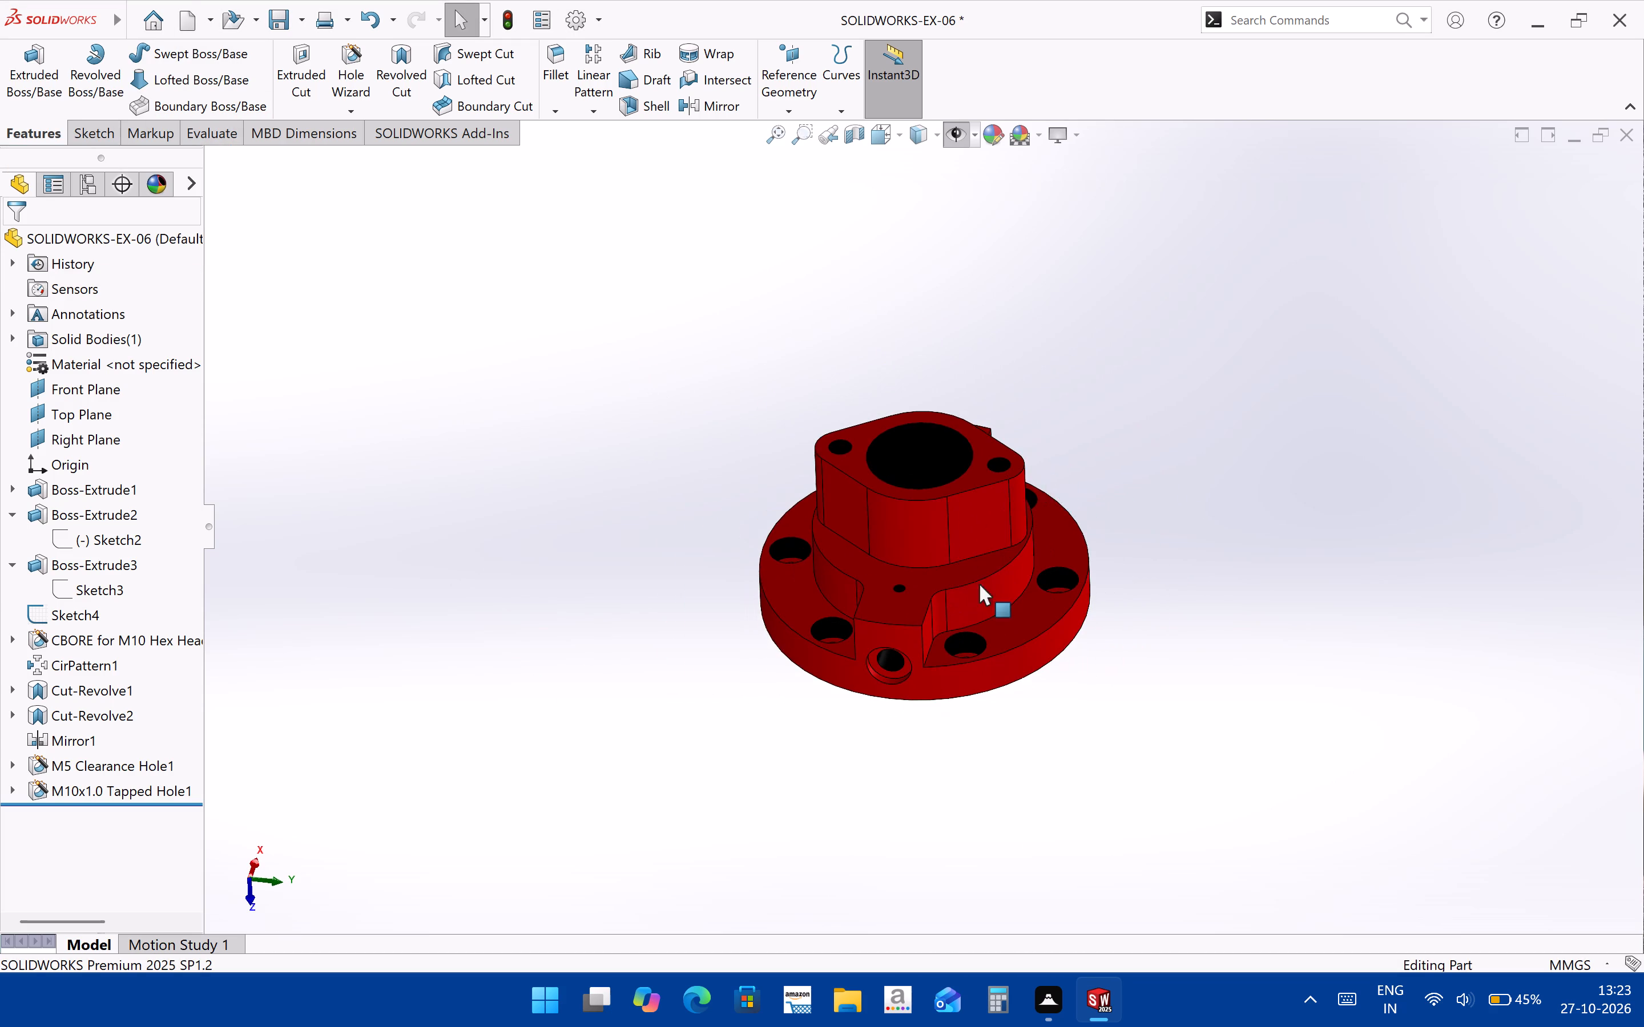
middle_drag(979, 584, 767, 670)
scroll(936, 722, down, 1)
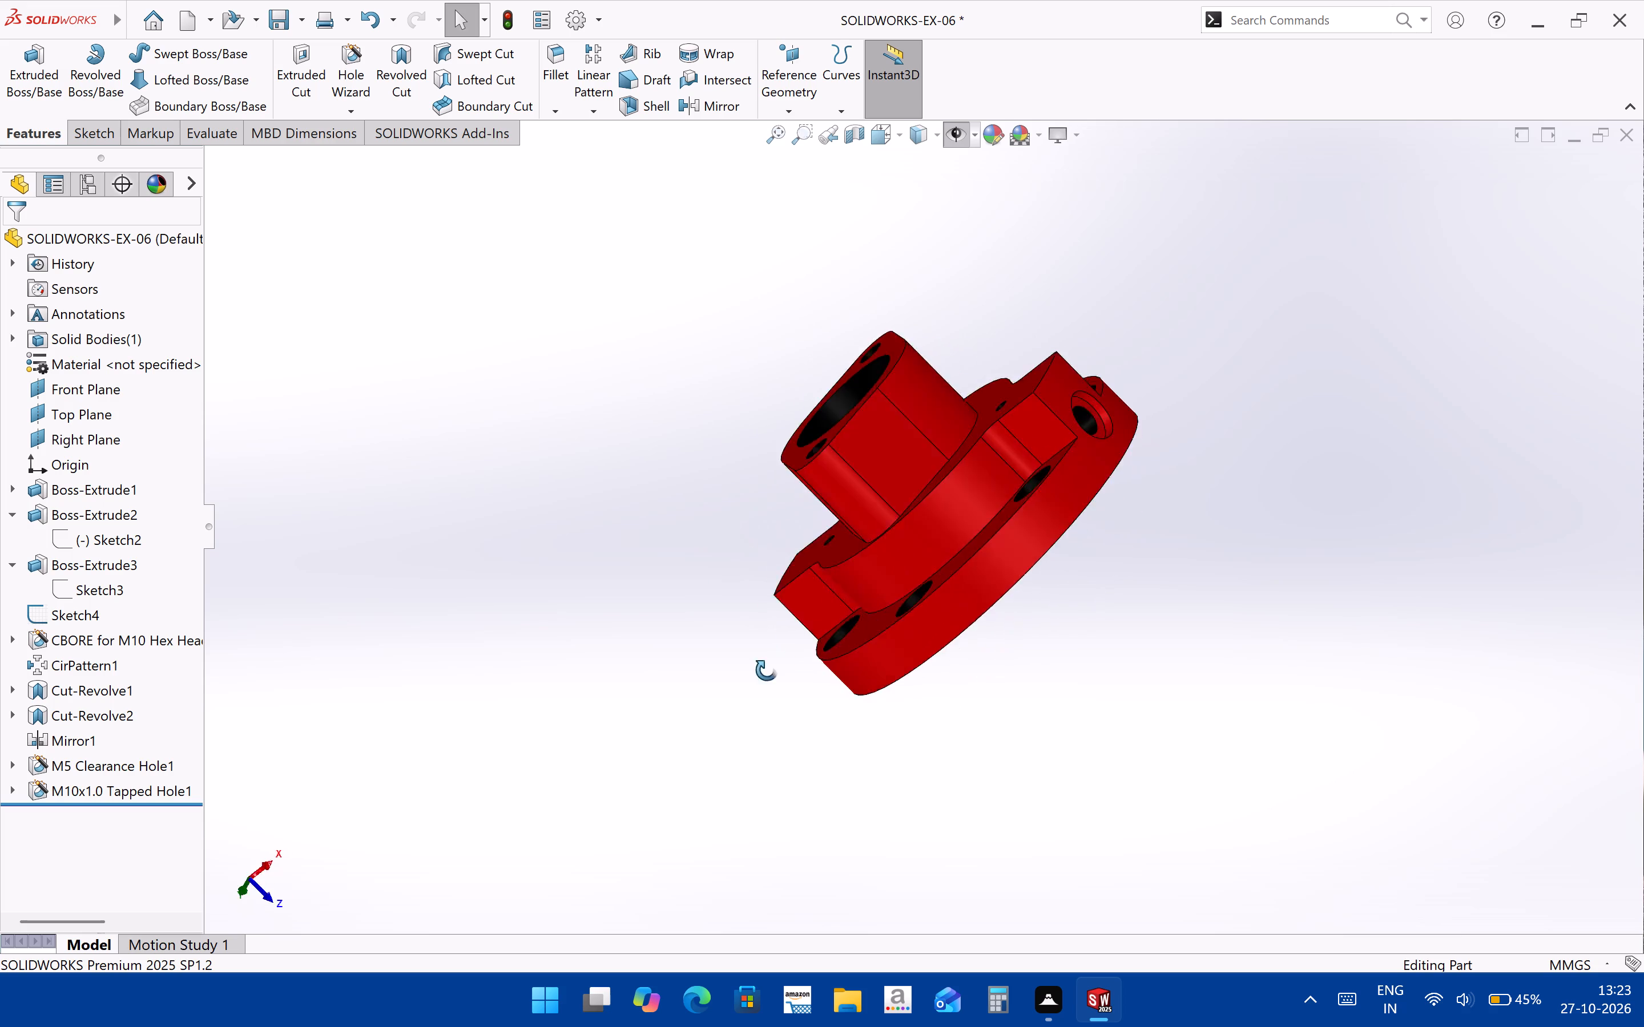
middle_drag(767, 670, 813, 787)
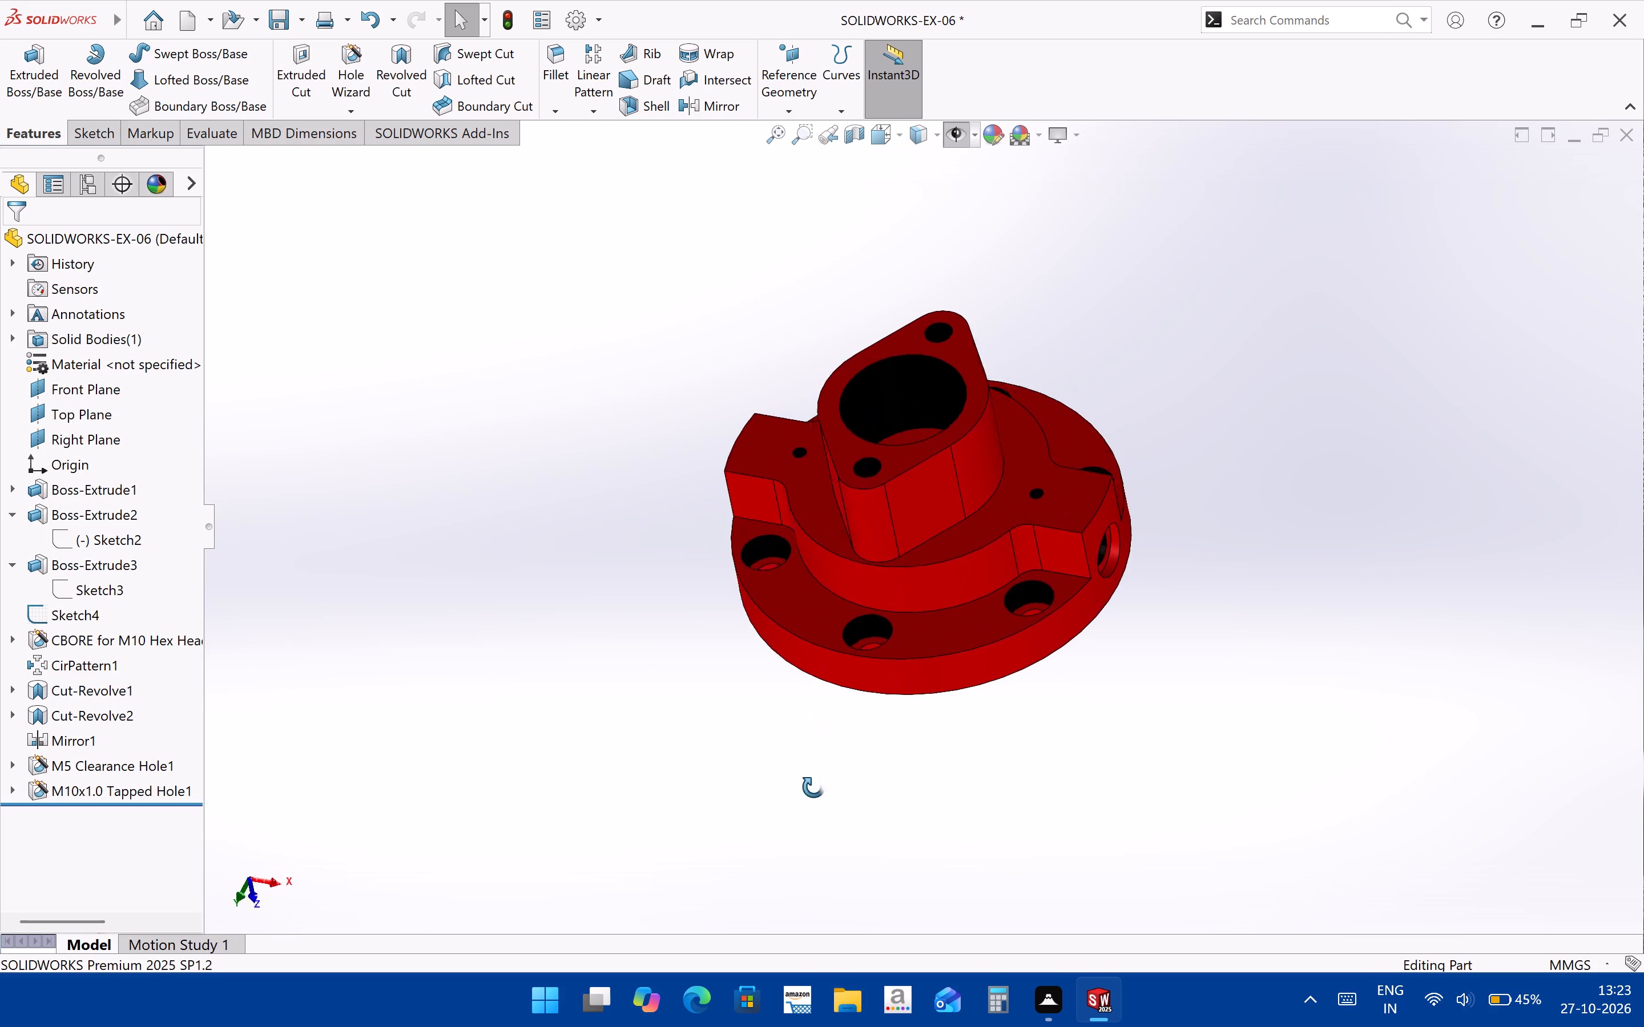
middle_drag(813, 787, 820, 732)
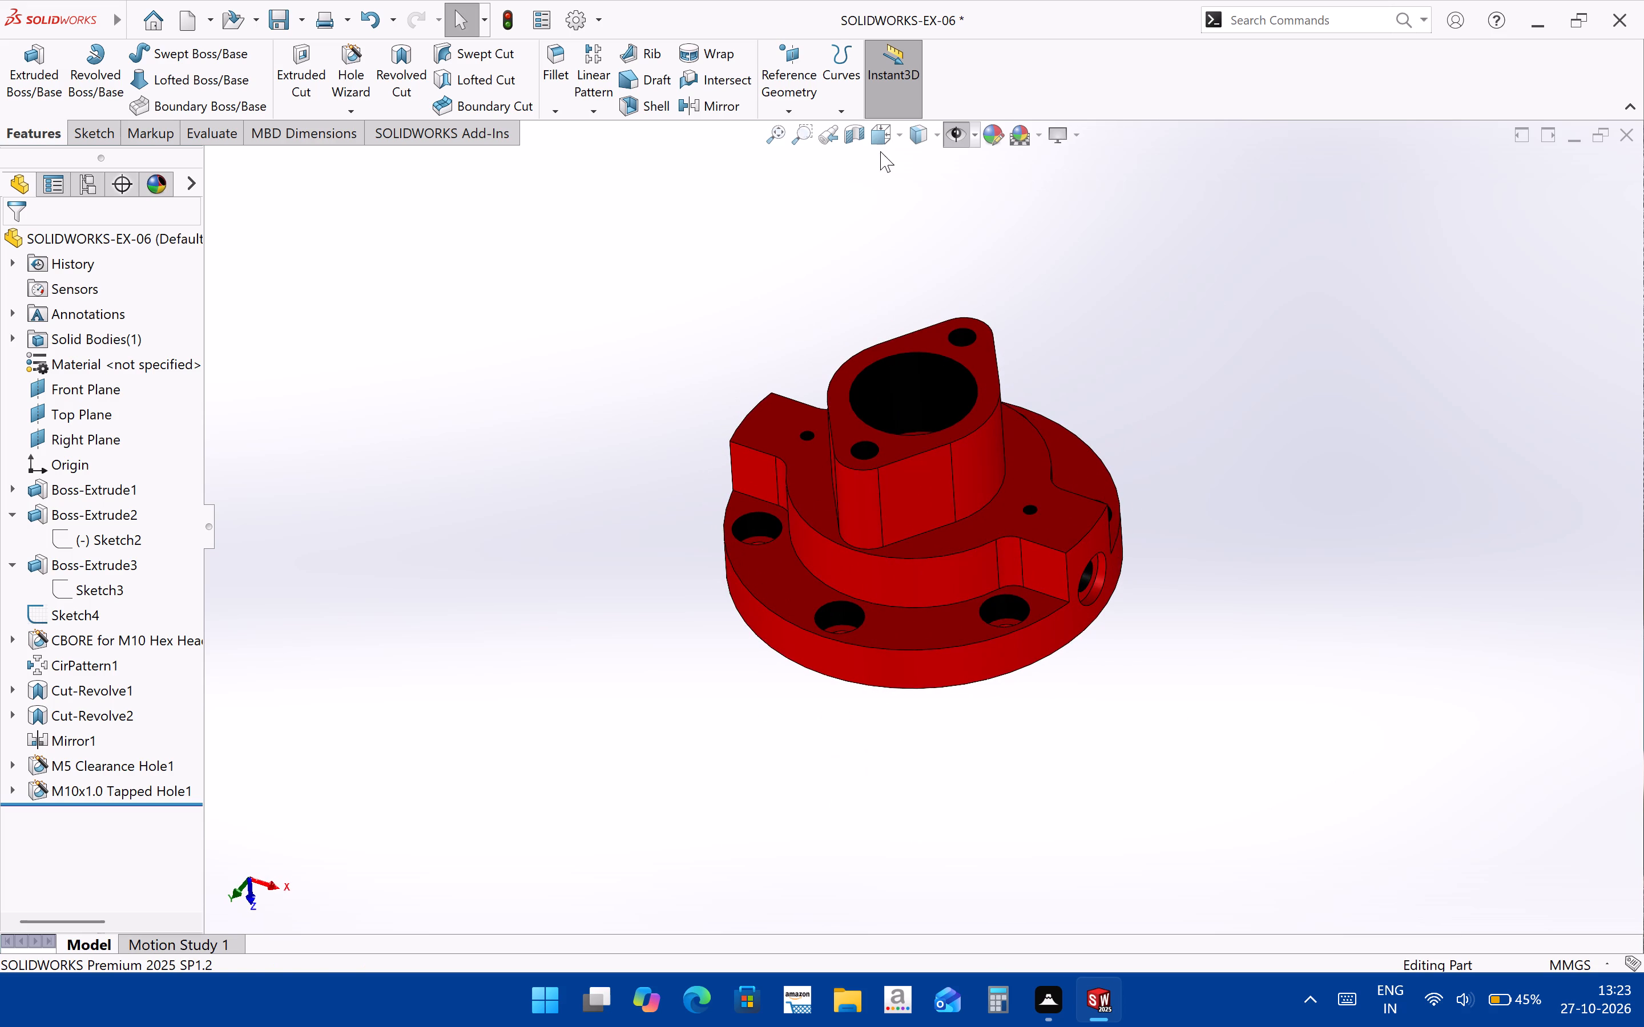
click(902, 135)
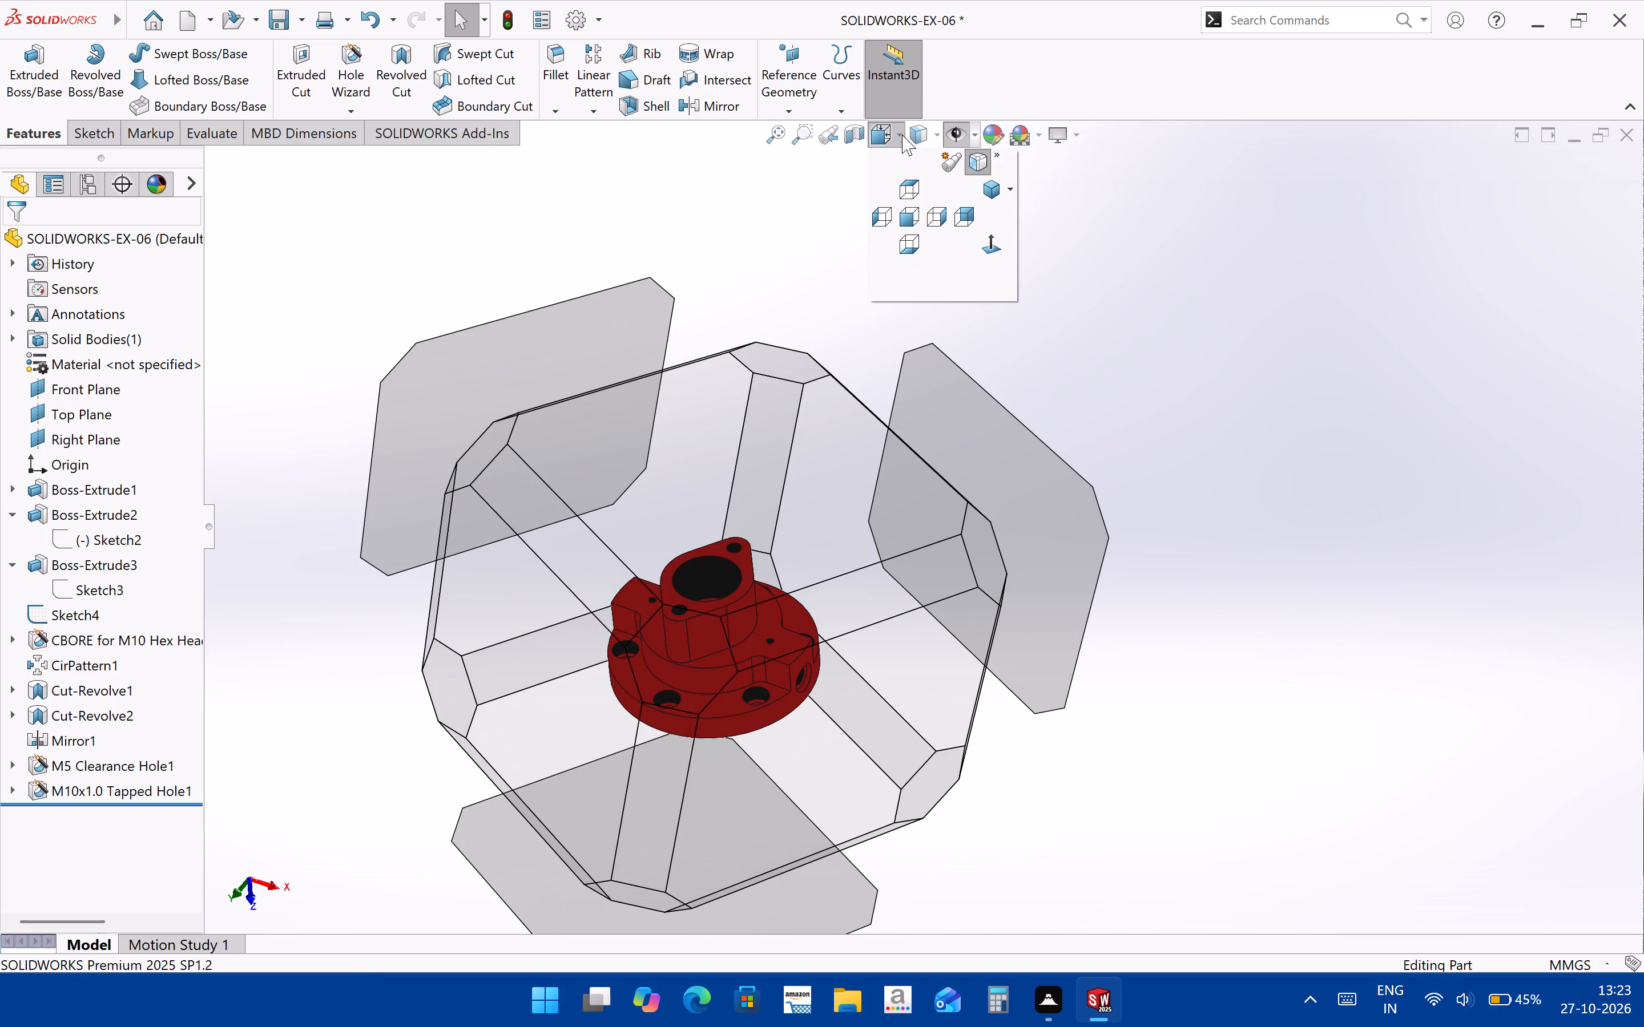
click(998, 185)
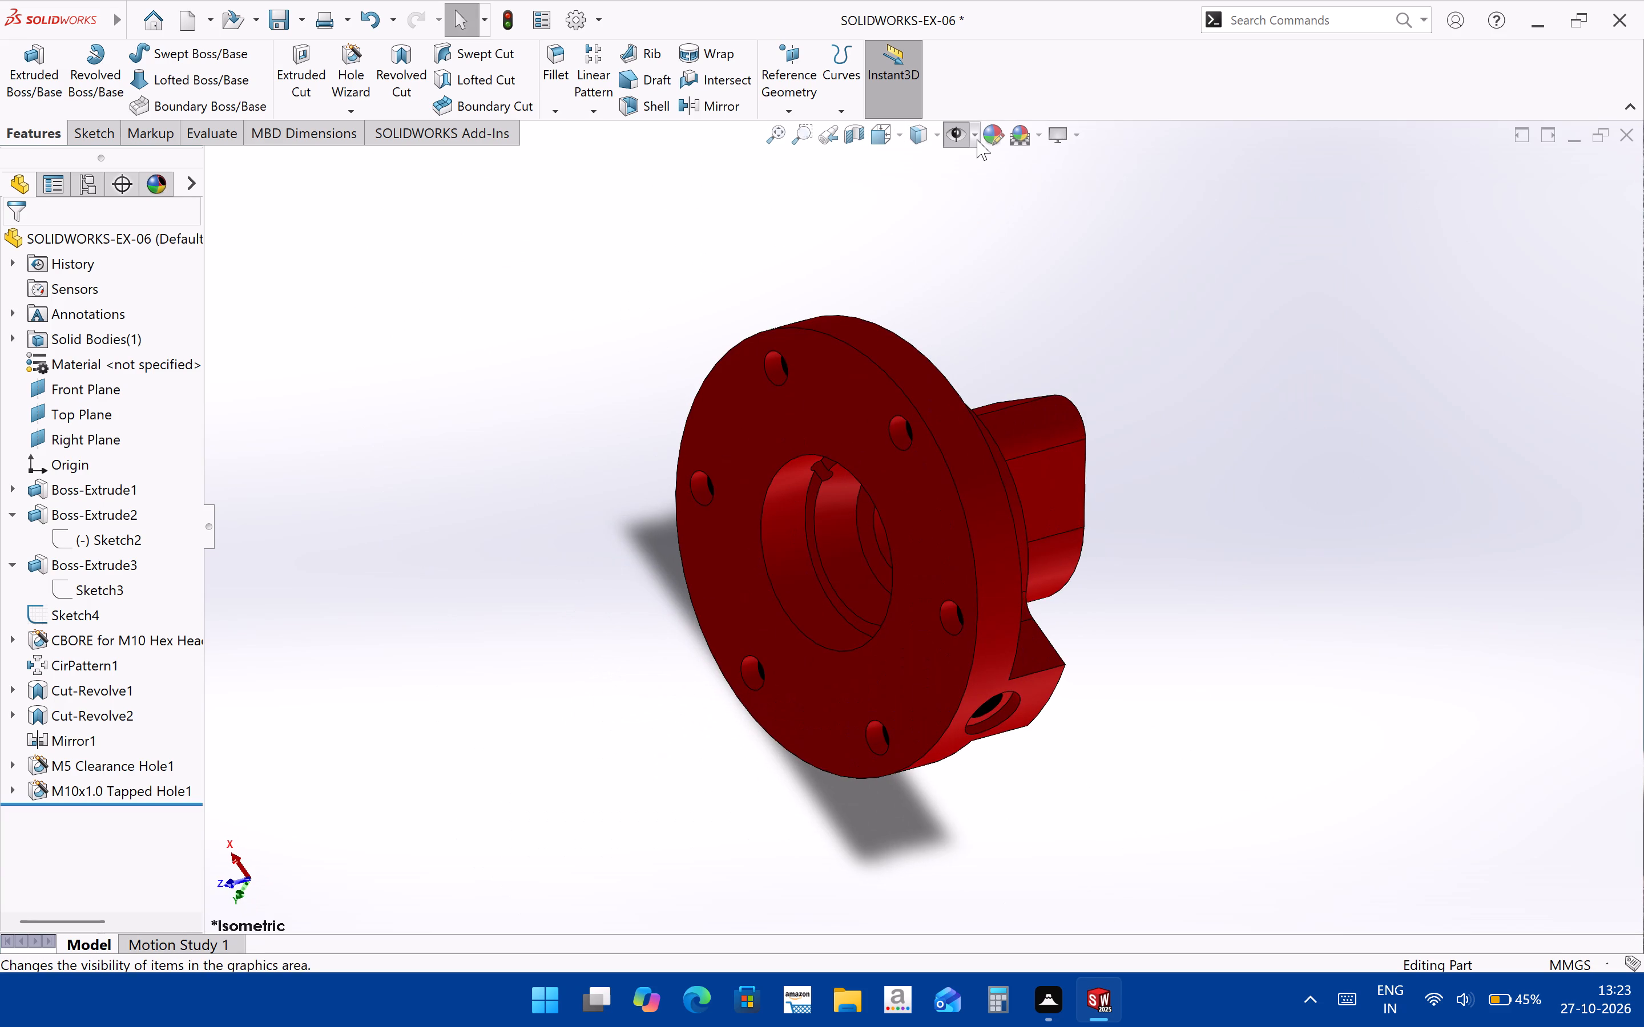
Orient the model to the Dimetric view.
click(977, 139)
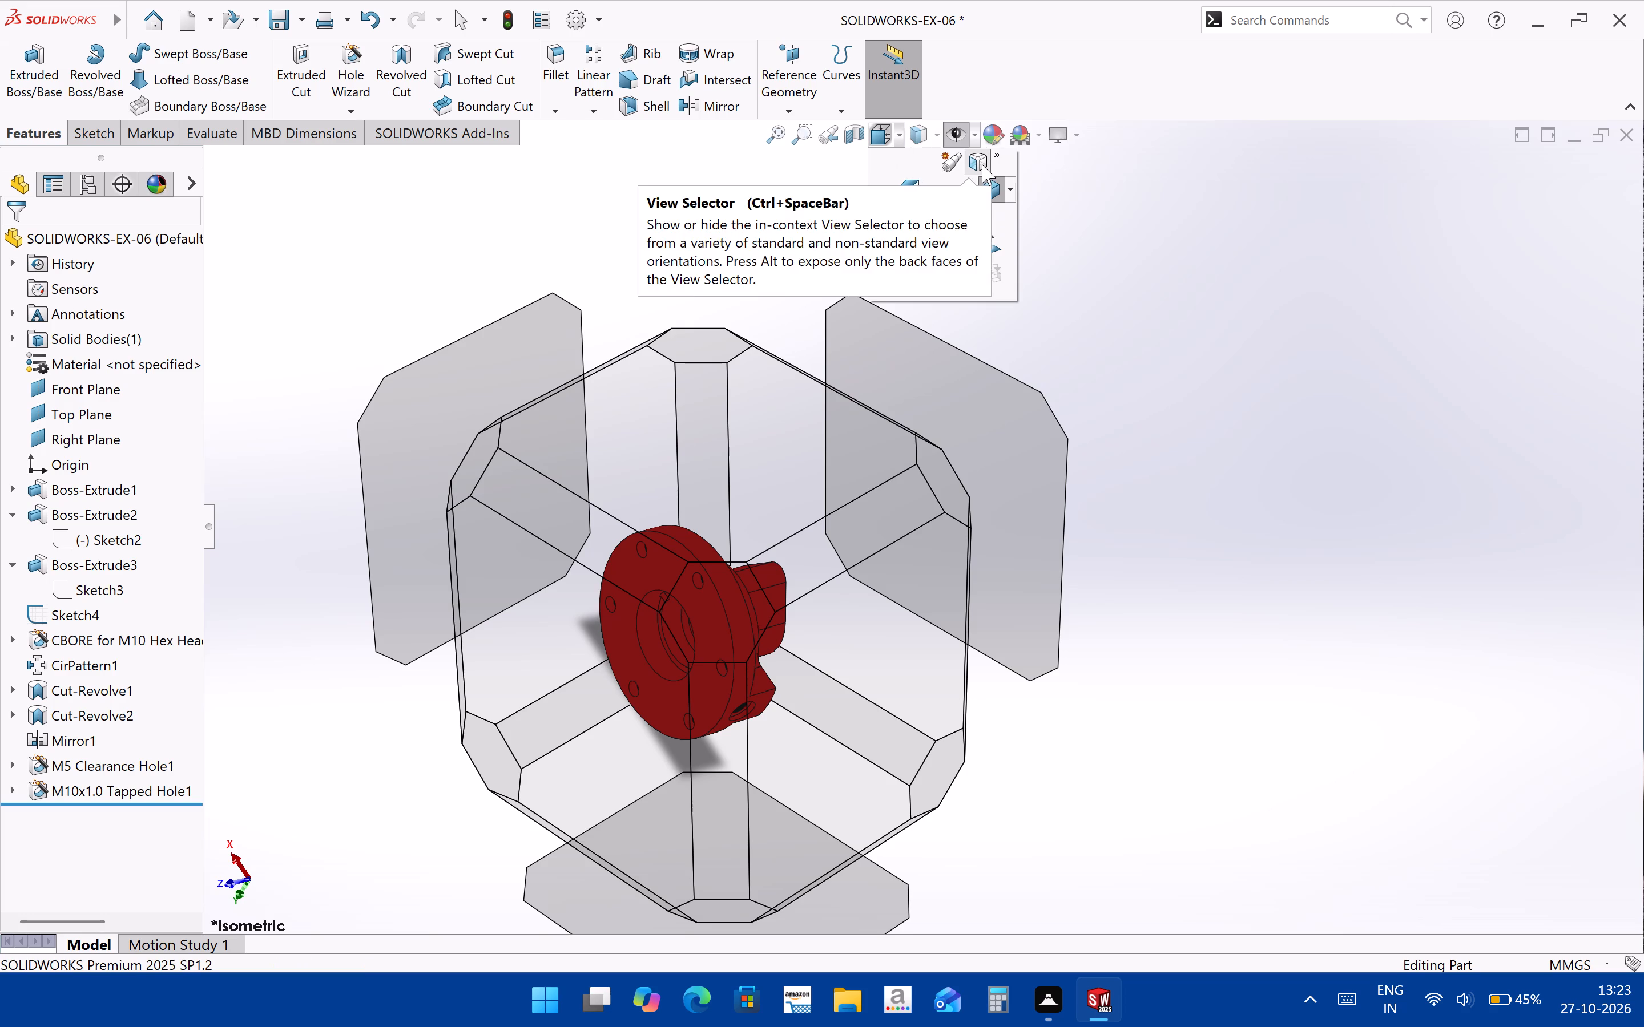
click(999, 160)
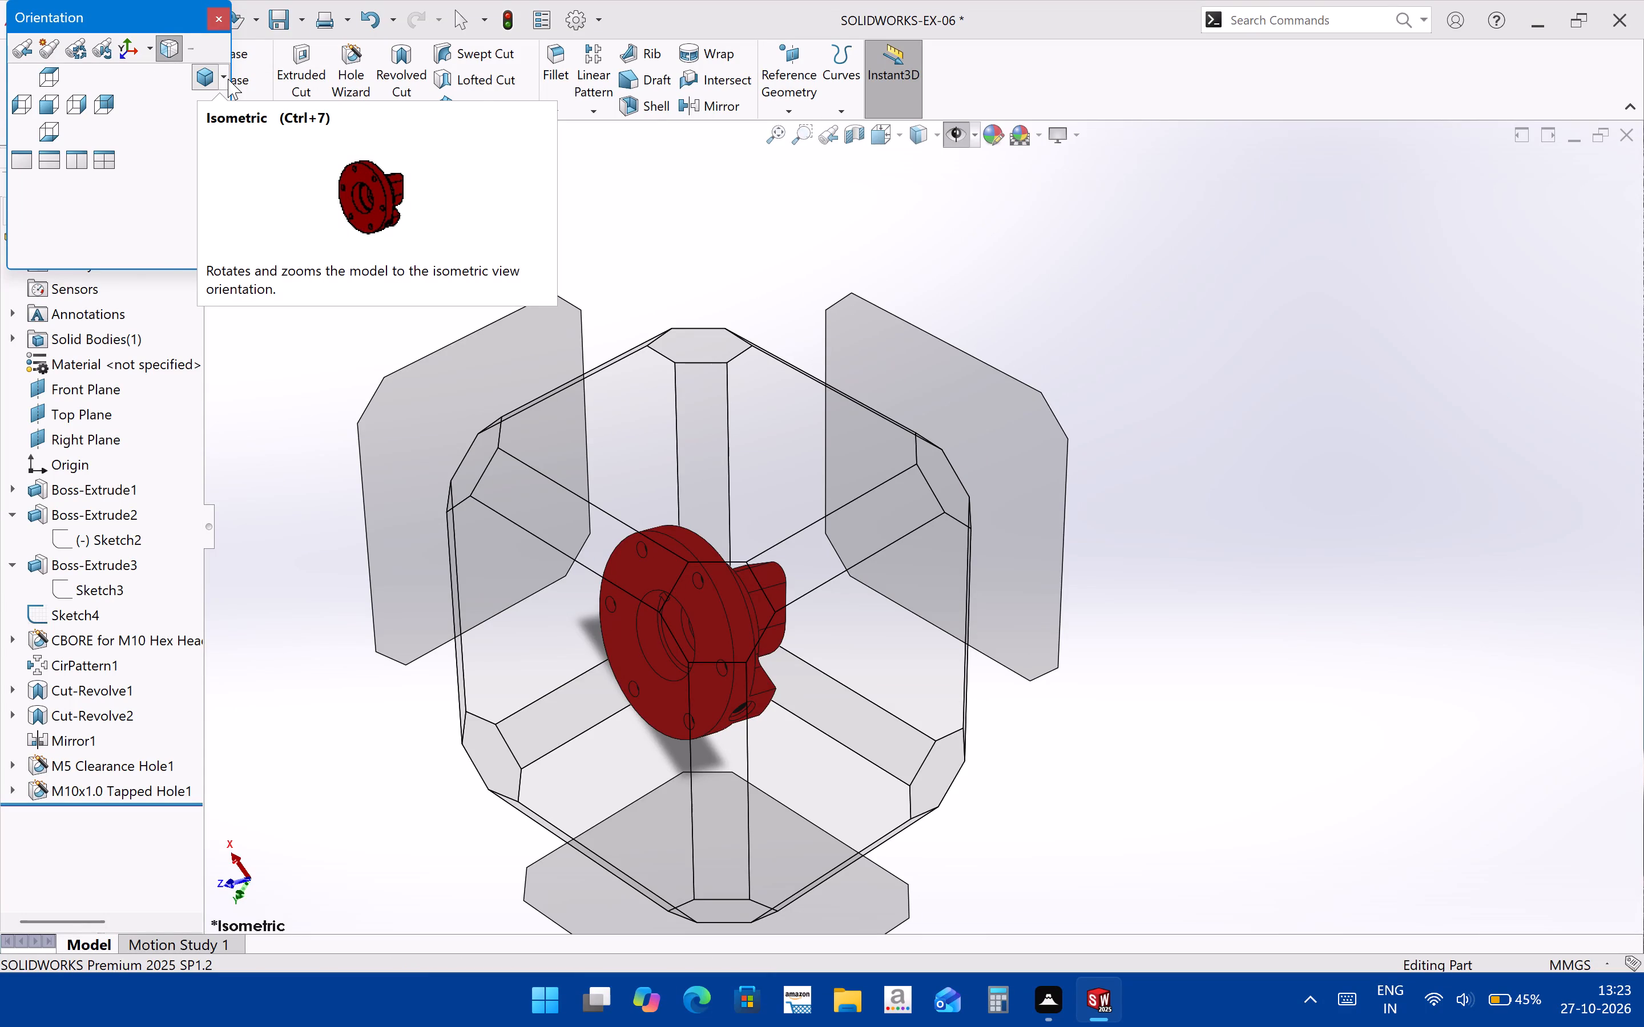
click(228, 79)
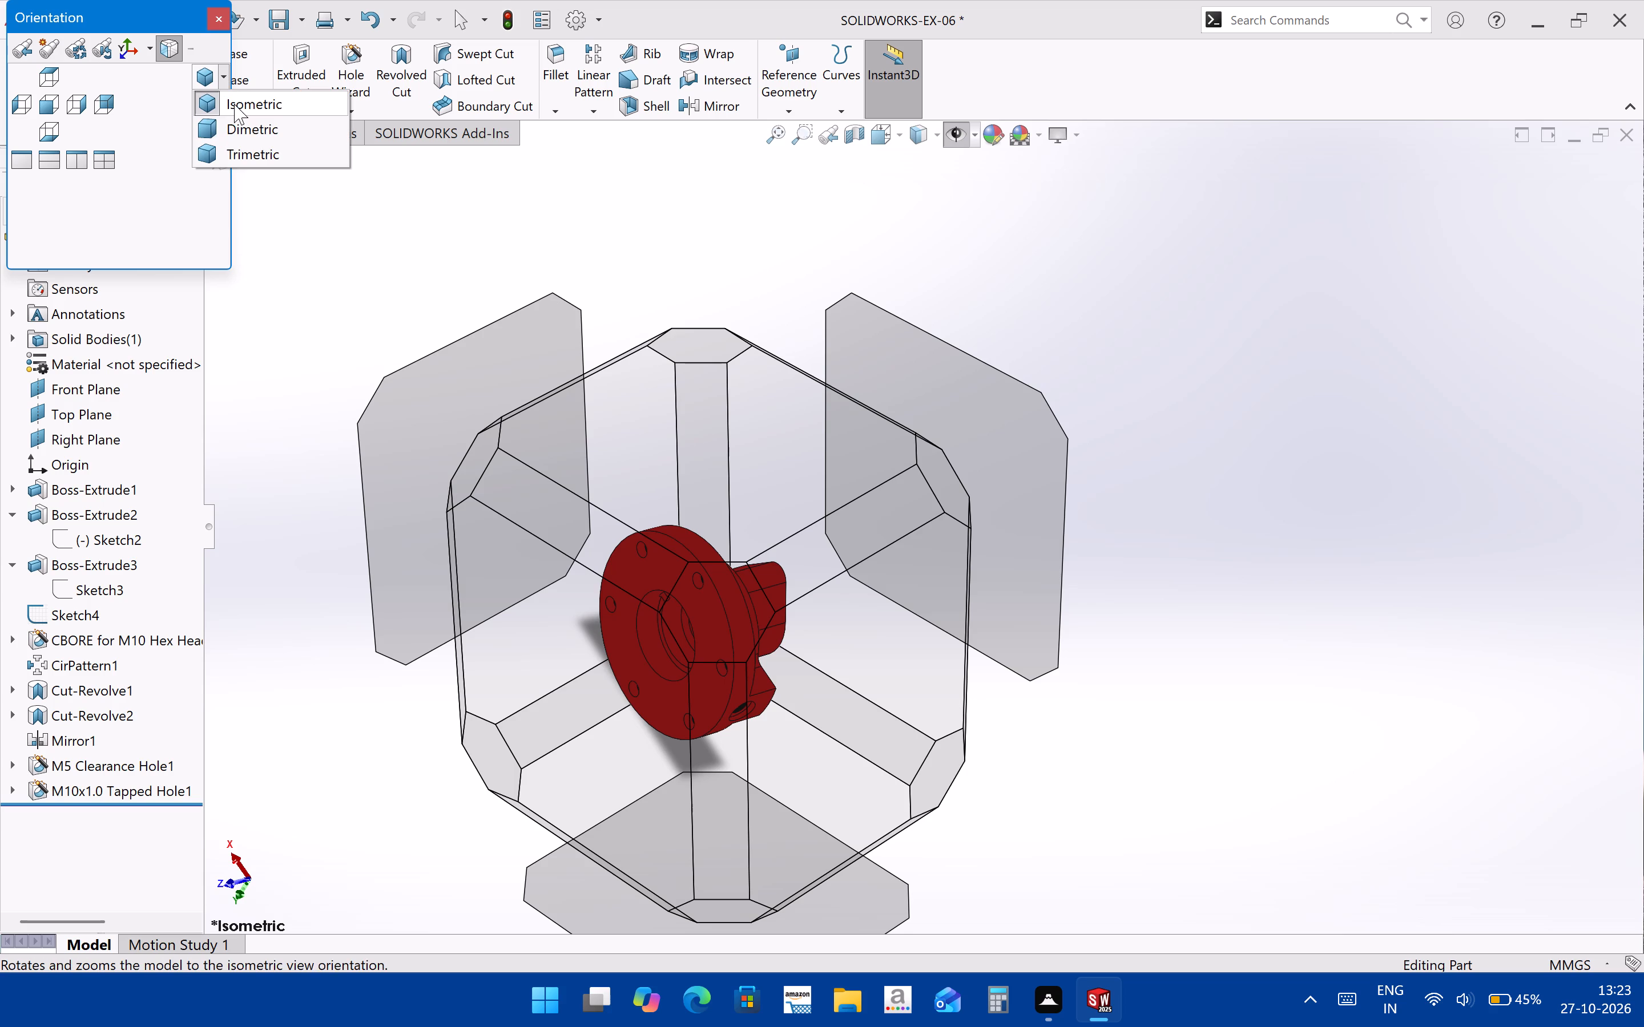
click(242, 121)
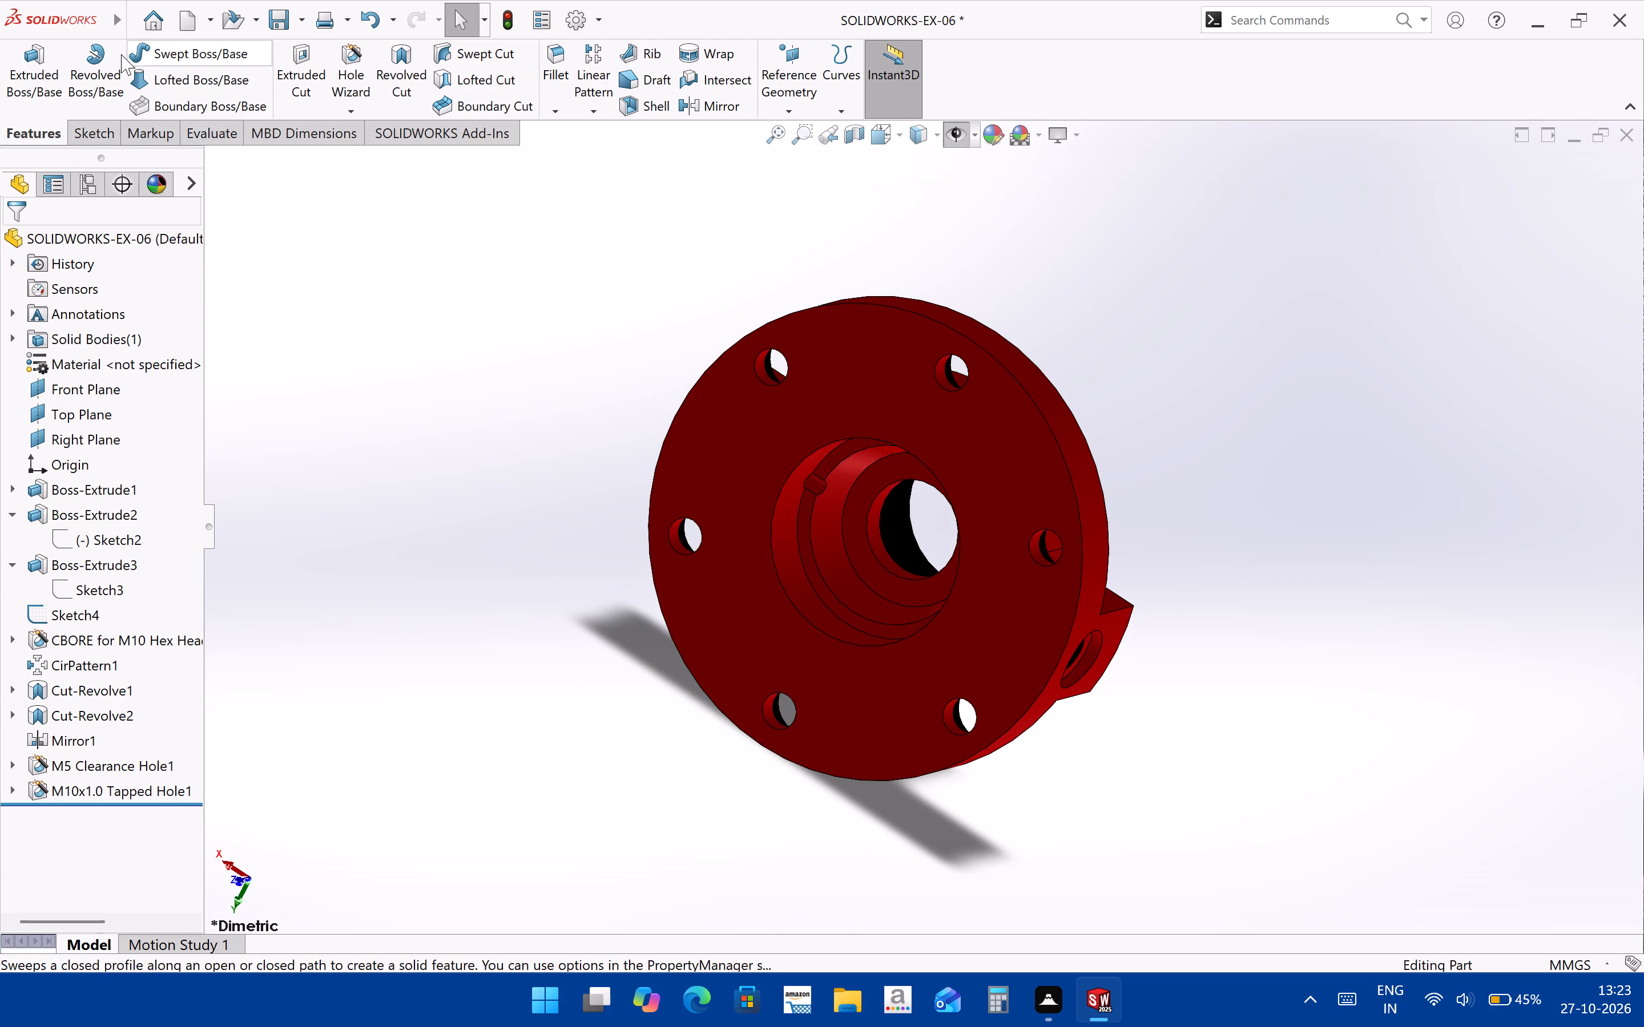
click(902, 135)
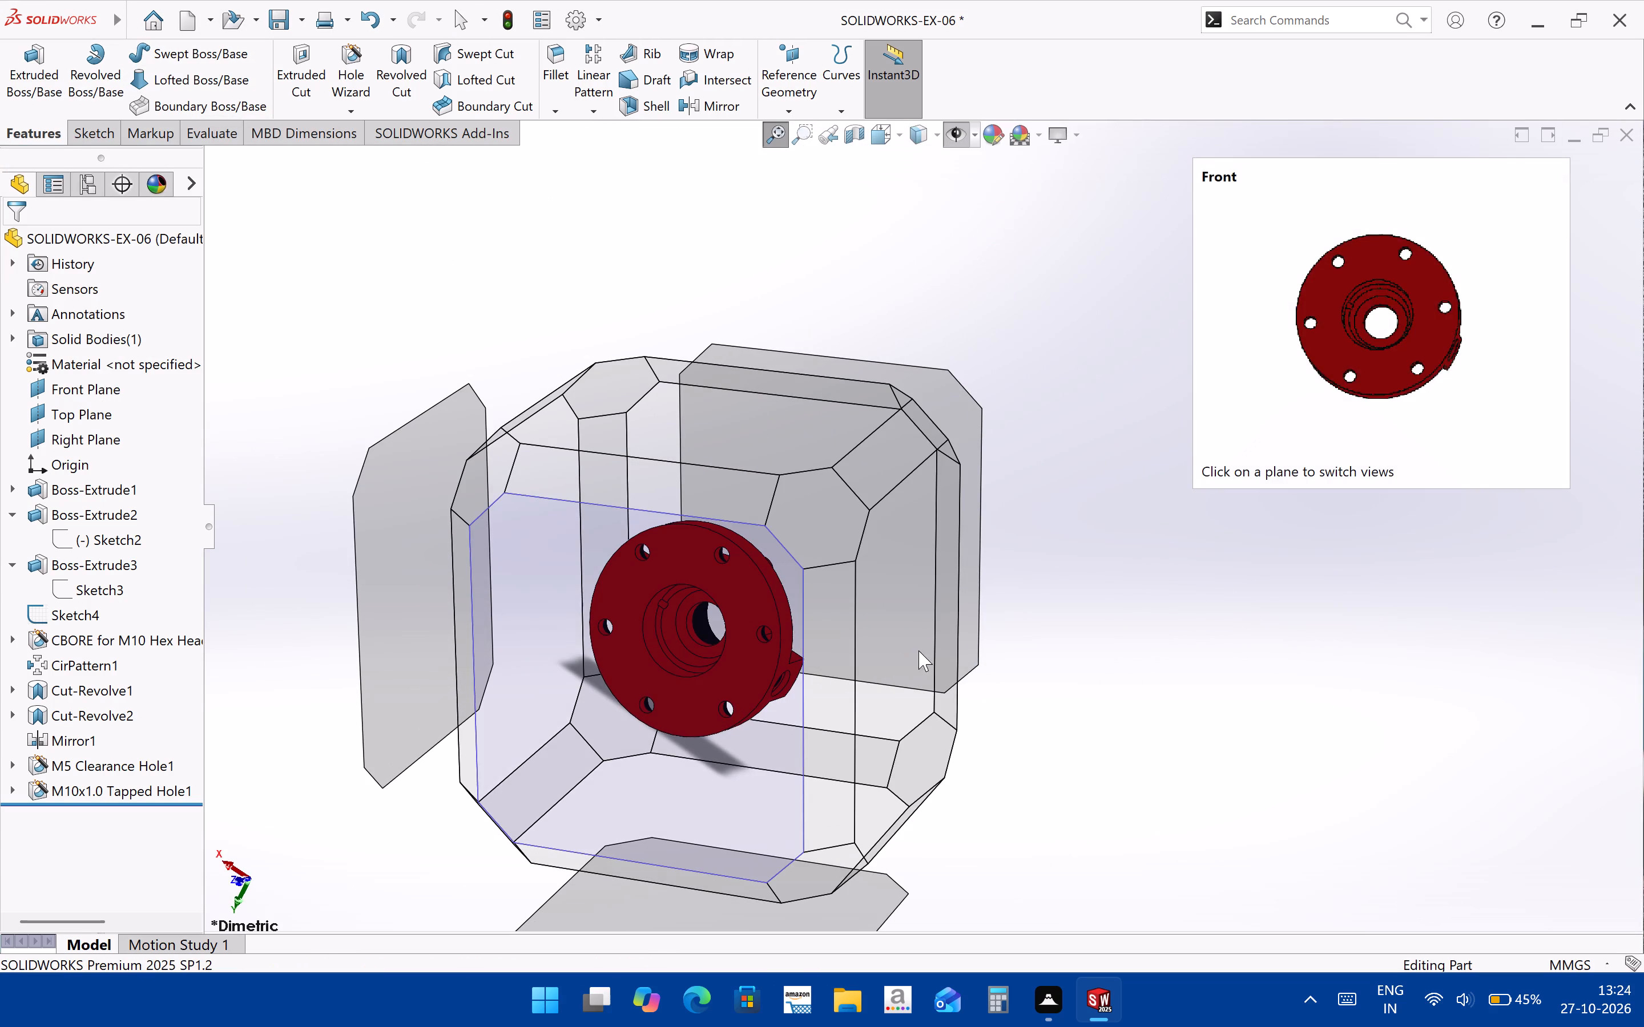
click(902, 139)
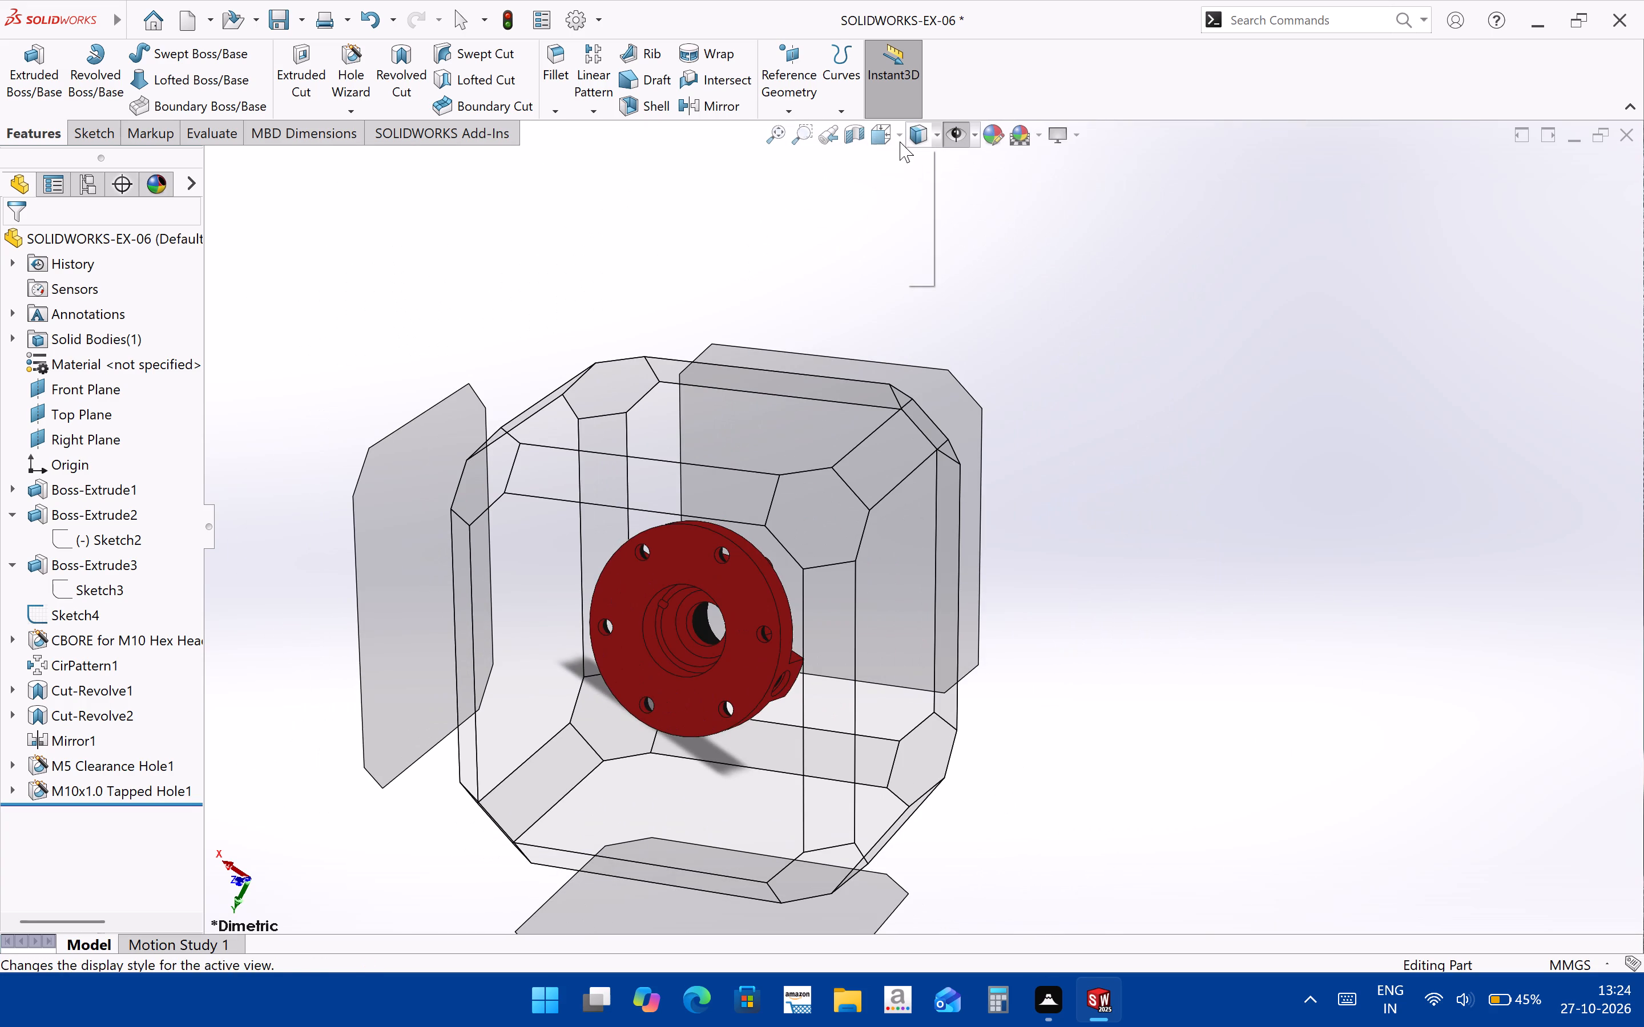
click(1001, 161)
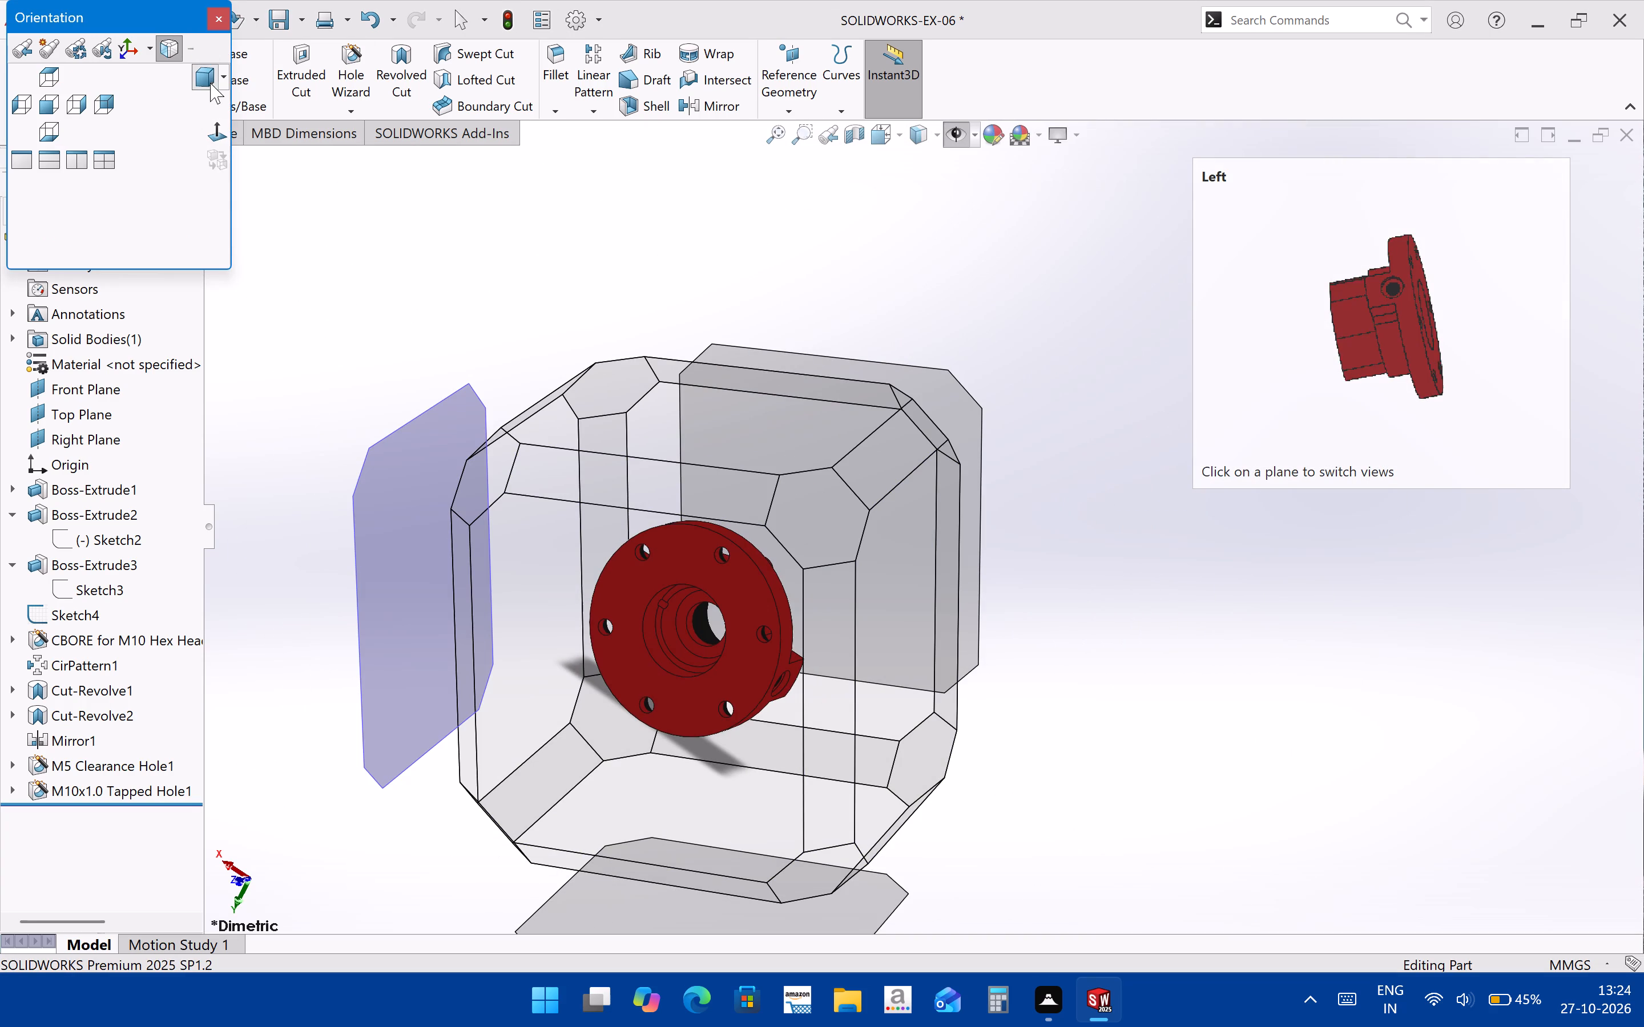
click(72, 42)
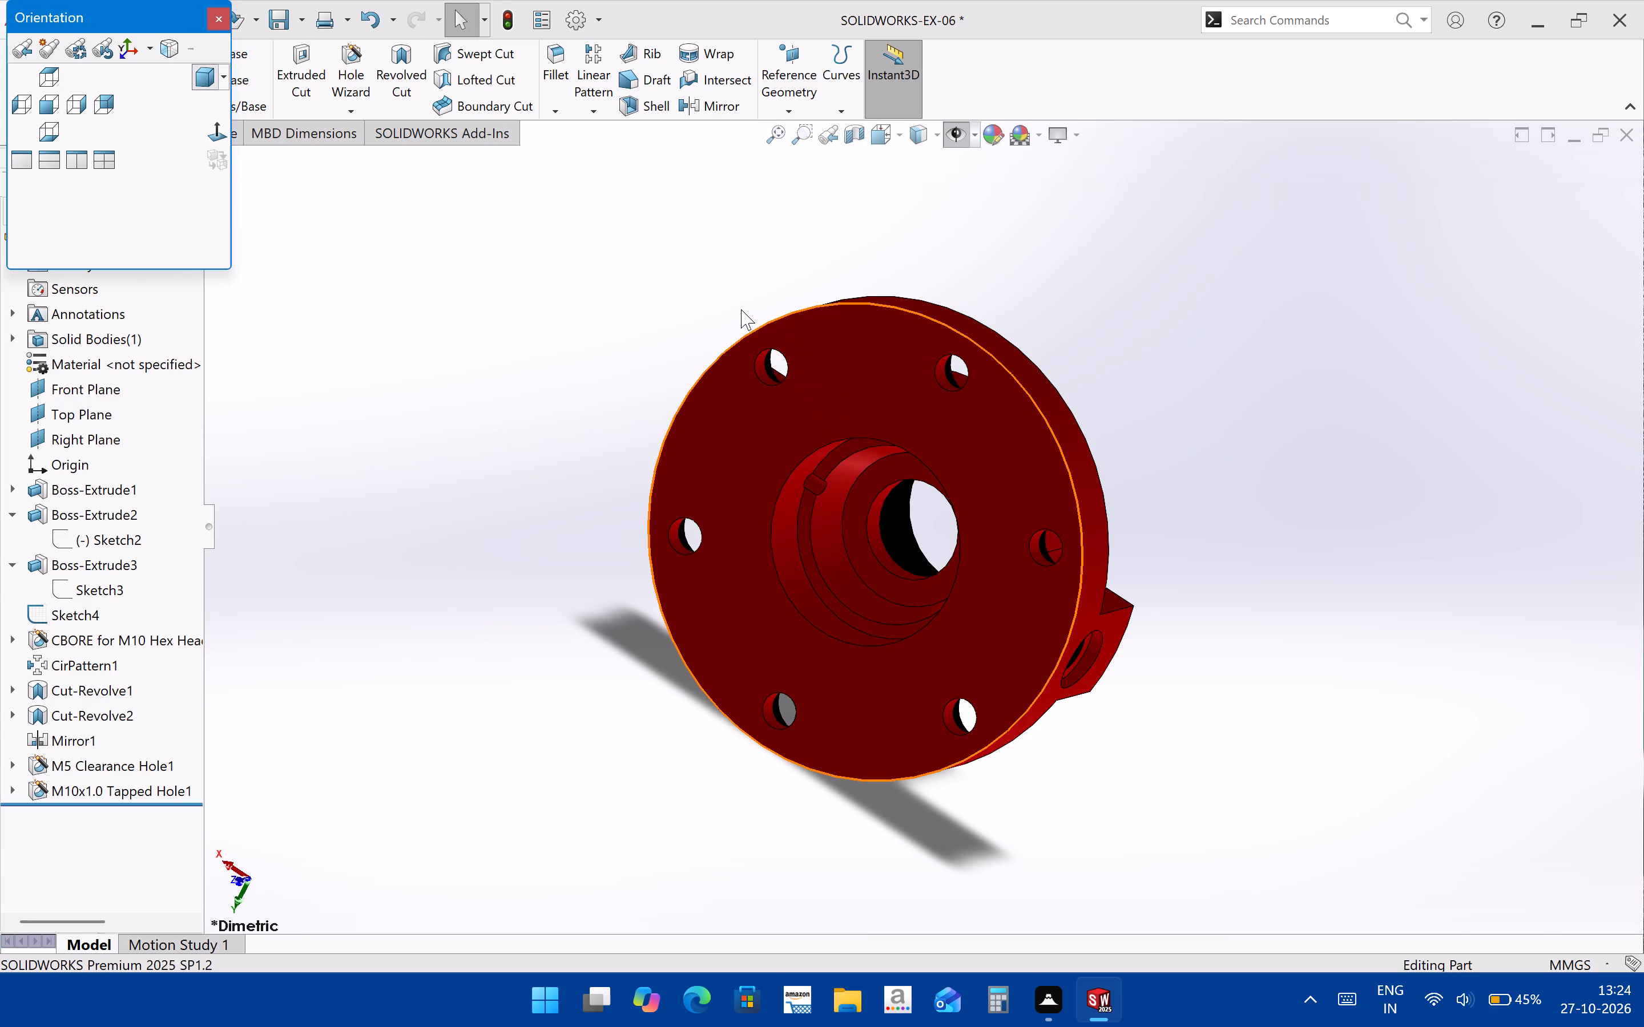
Turn the part upright with the flange at the base and update the standard views by assigning this orientation to Dimetric.
middle_drag(741, 309, 427, 309)
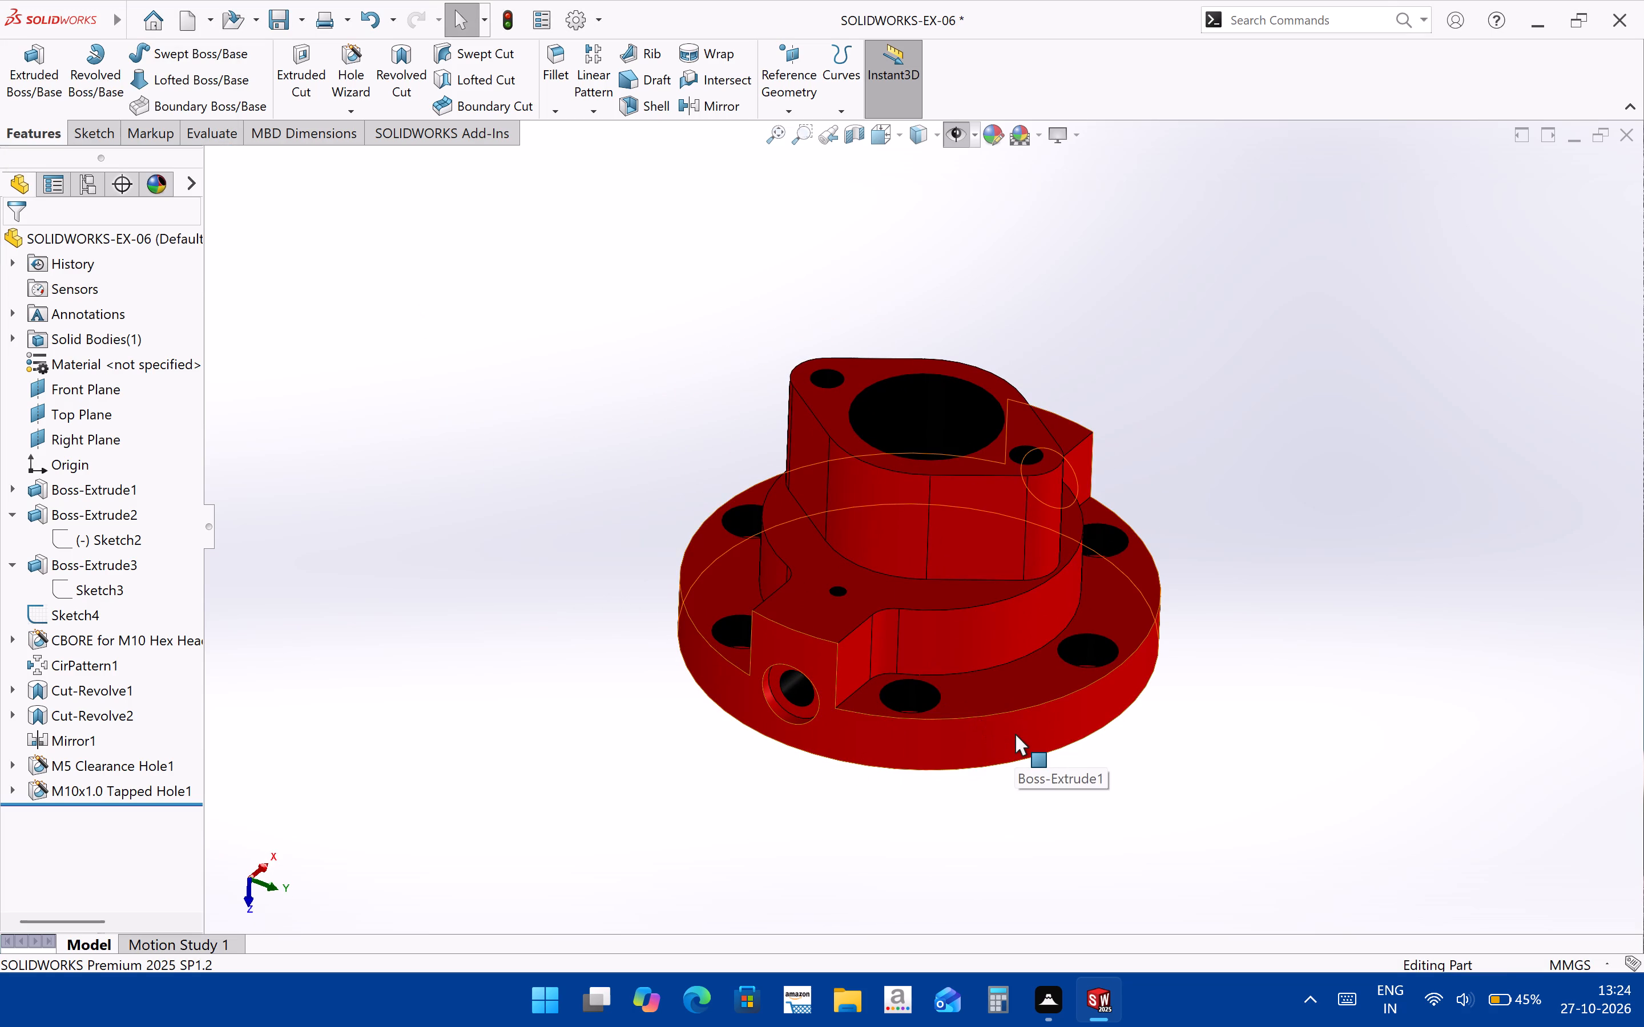
middle_drag(1011, 734, 908, 869)
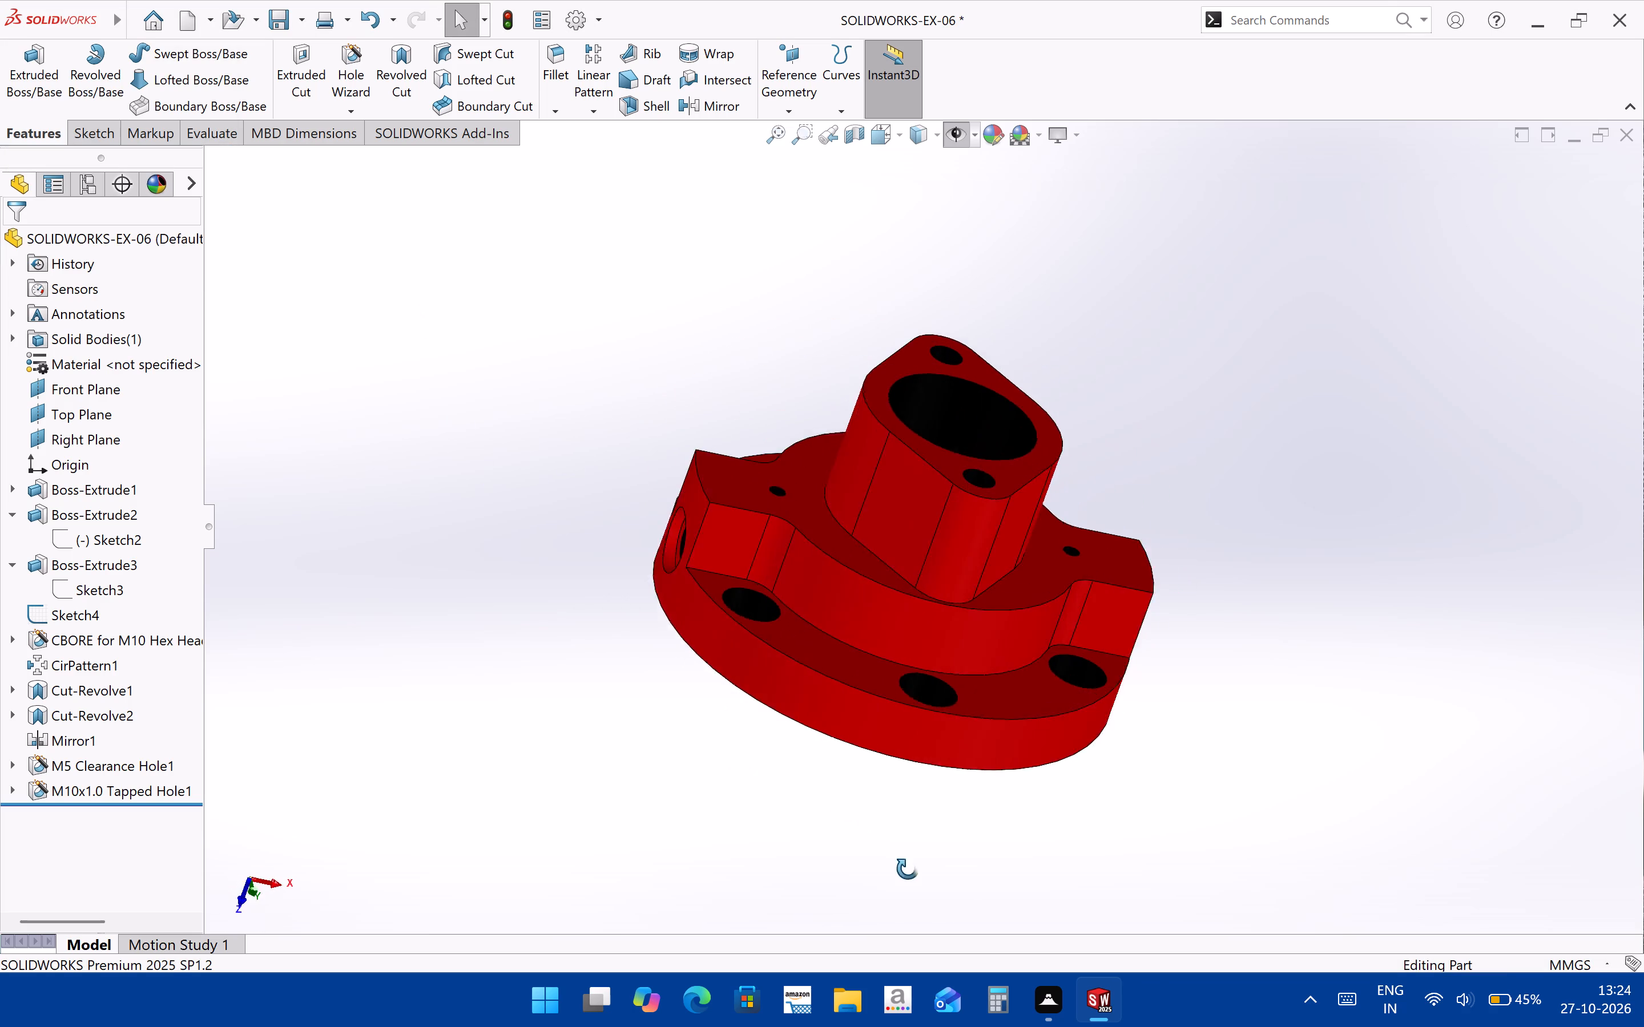
middle_drag(908, 869, 841, 824)
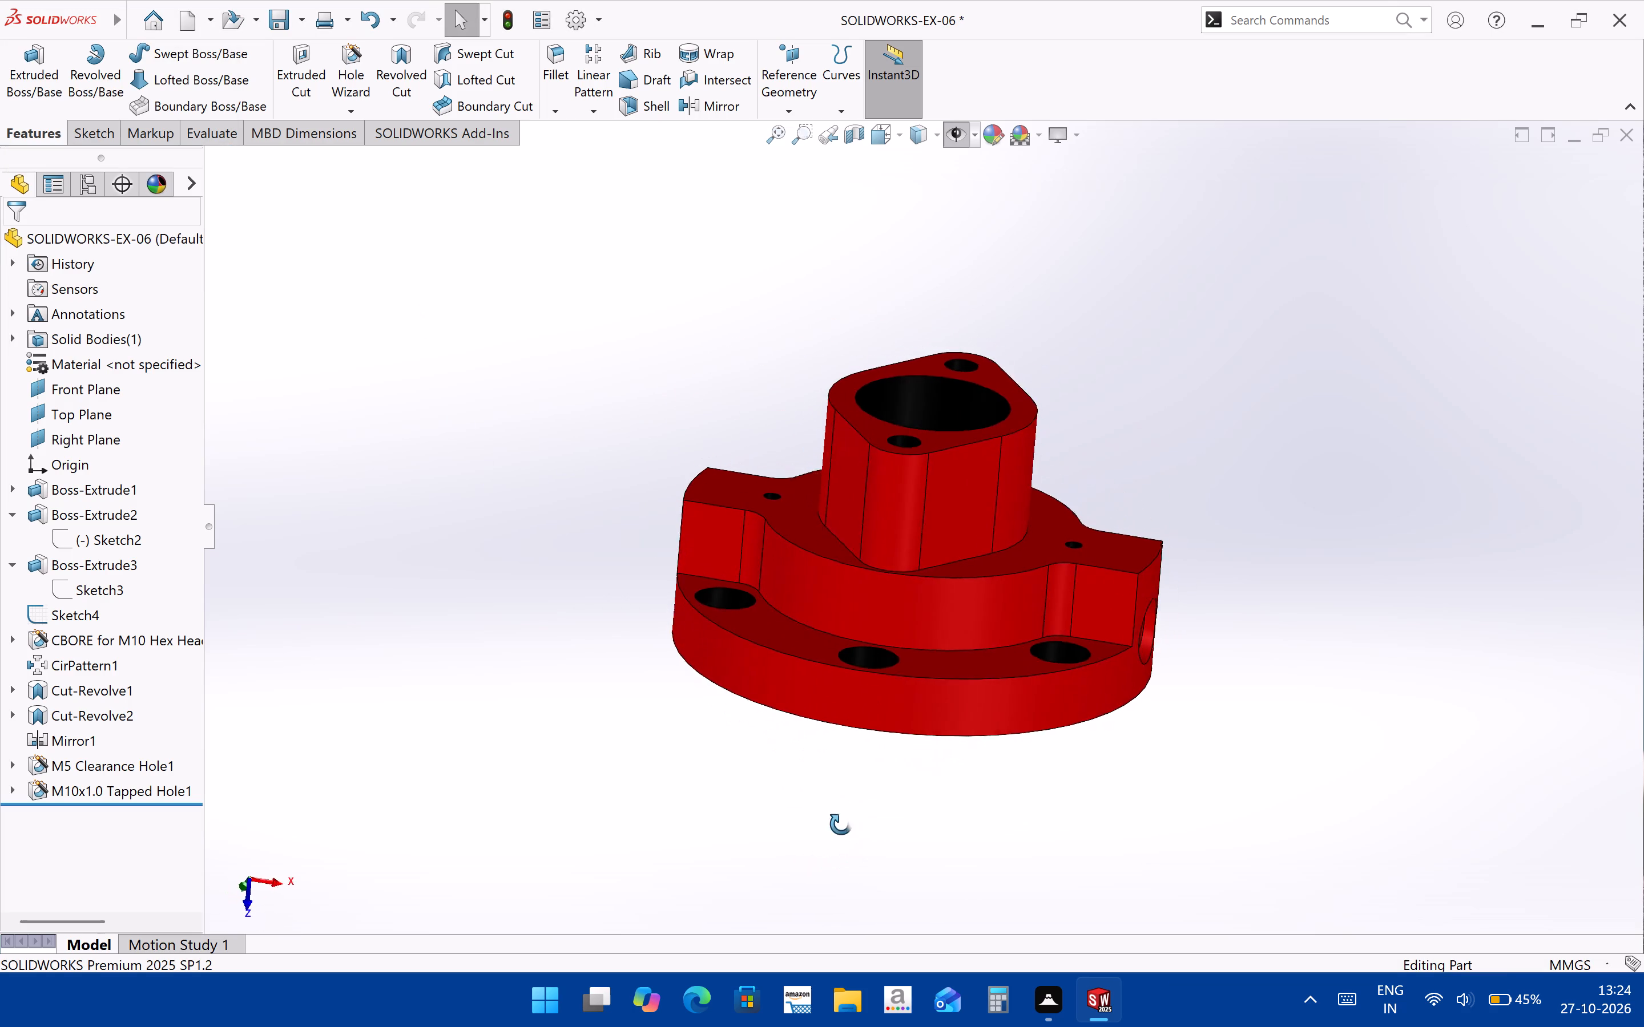
middle_drag(841, 824, 836, 855)
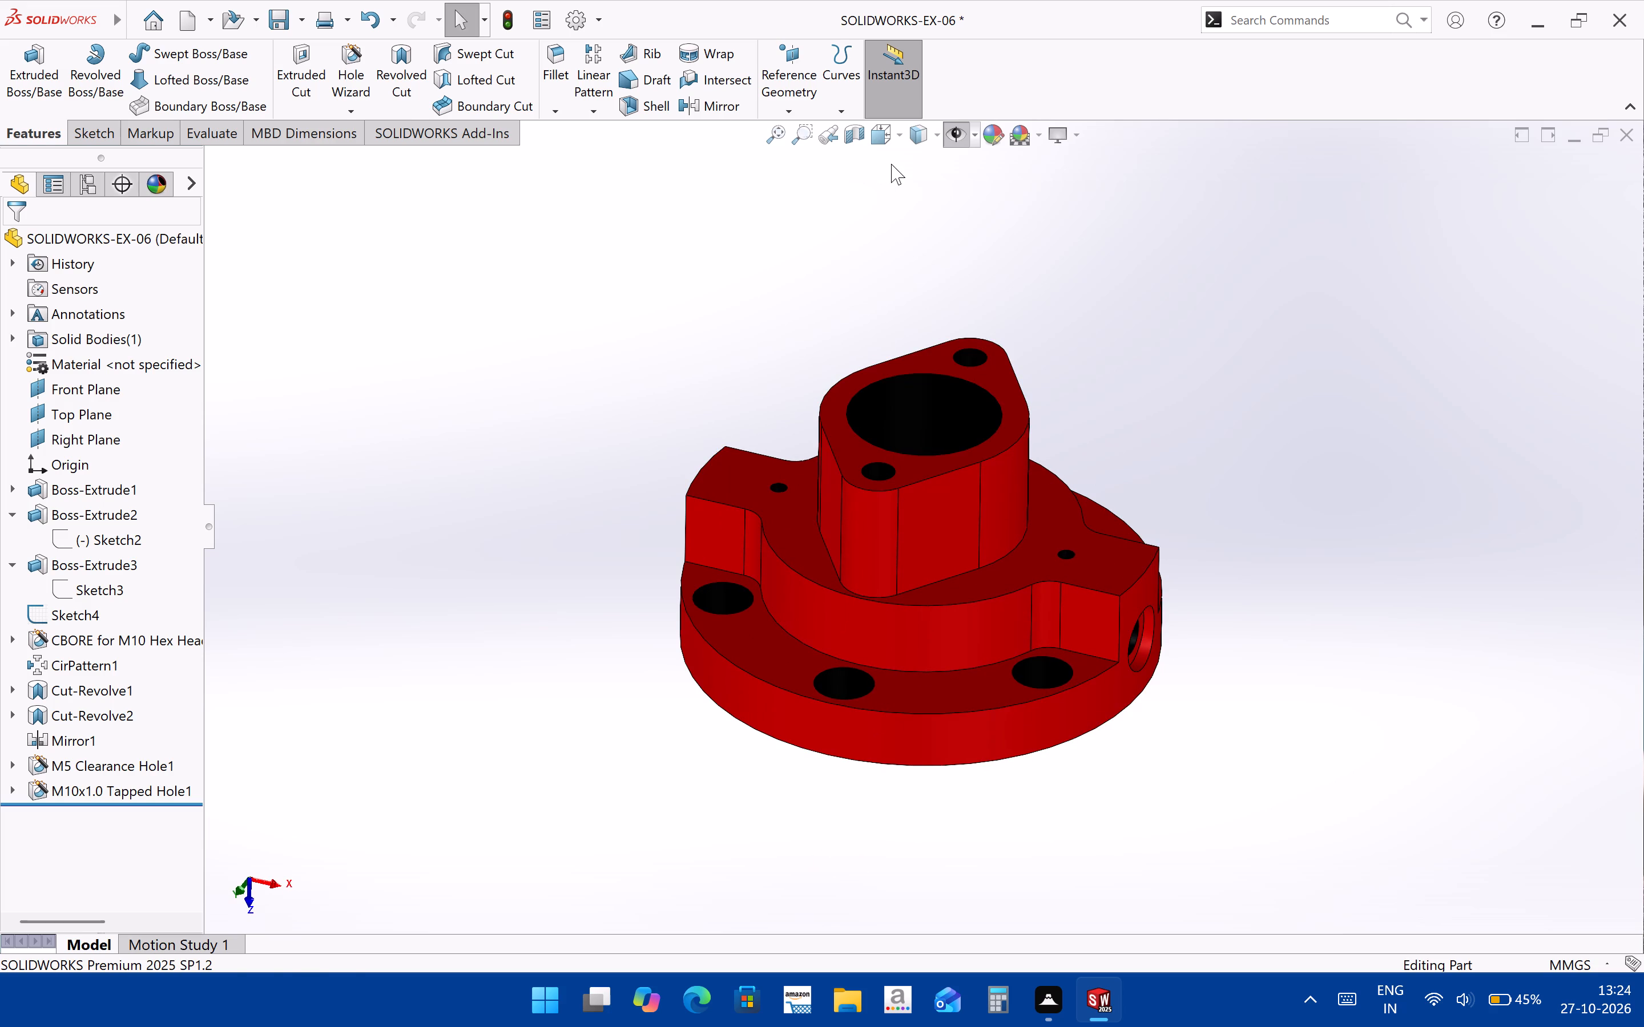
click(899, 137)
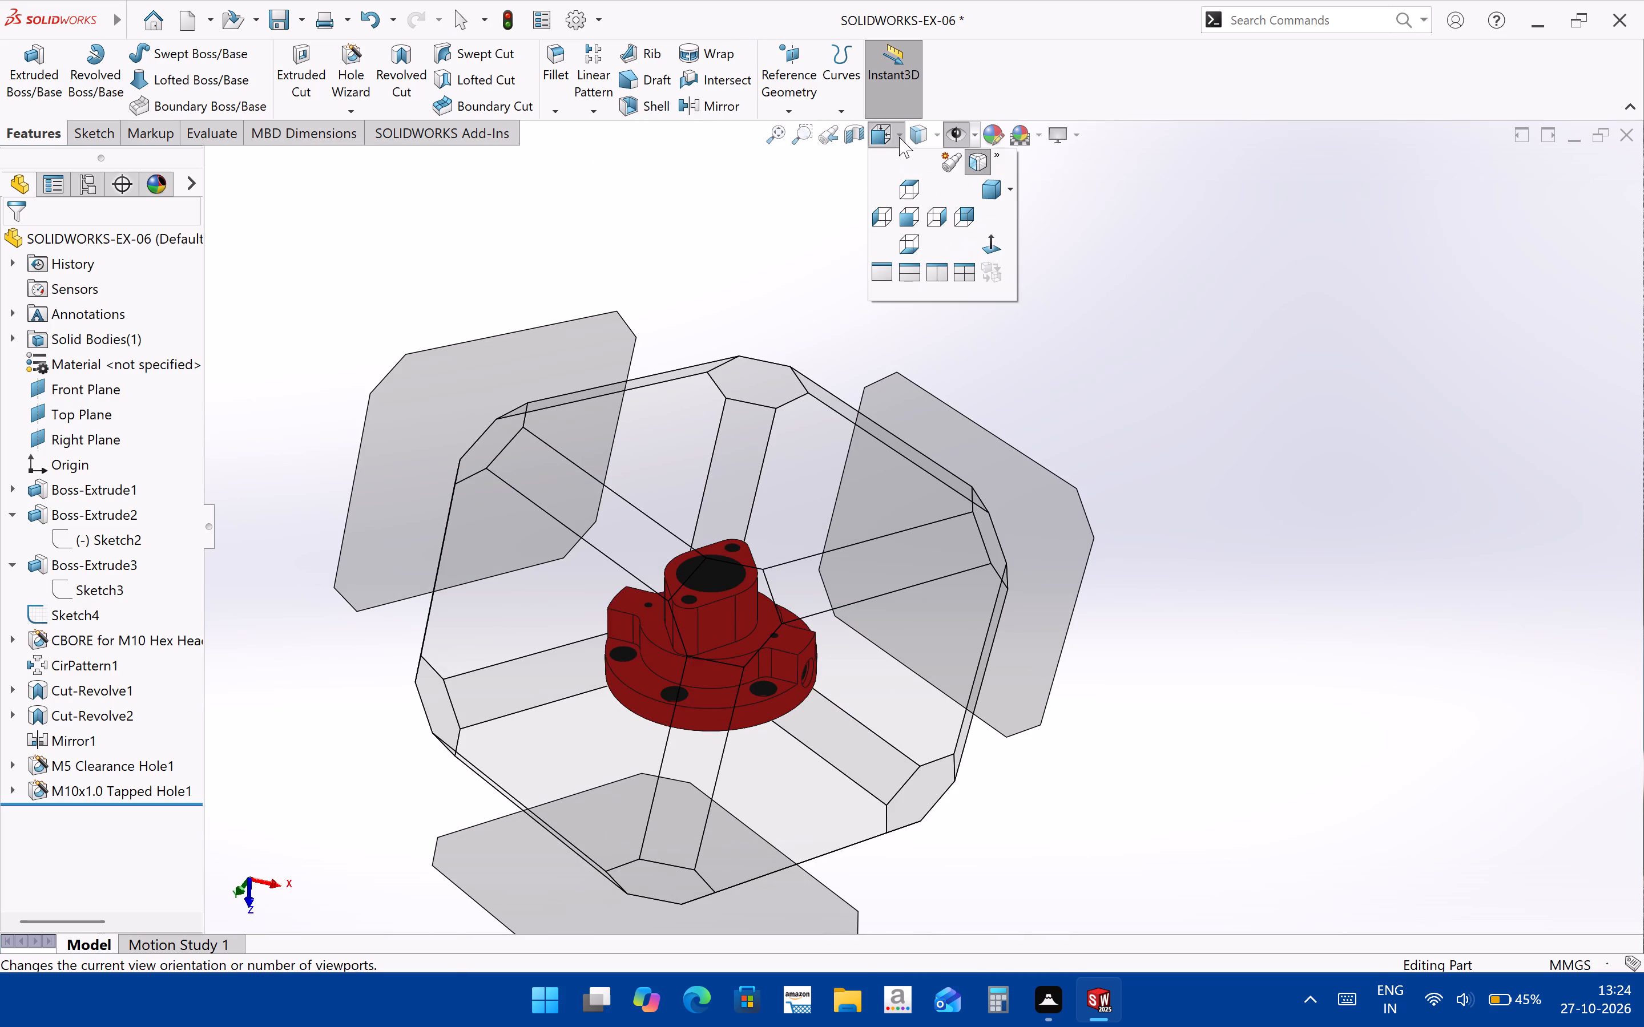
click(1010, 164)
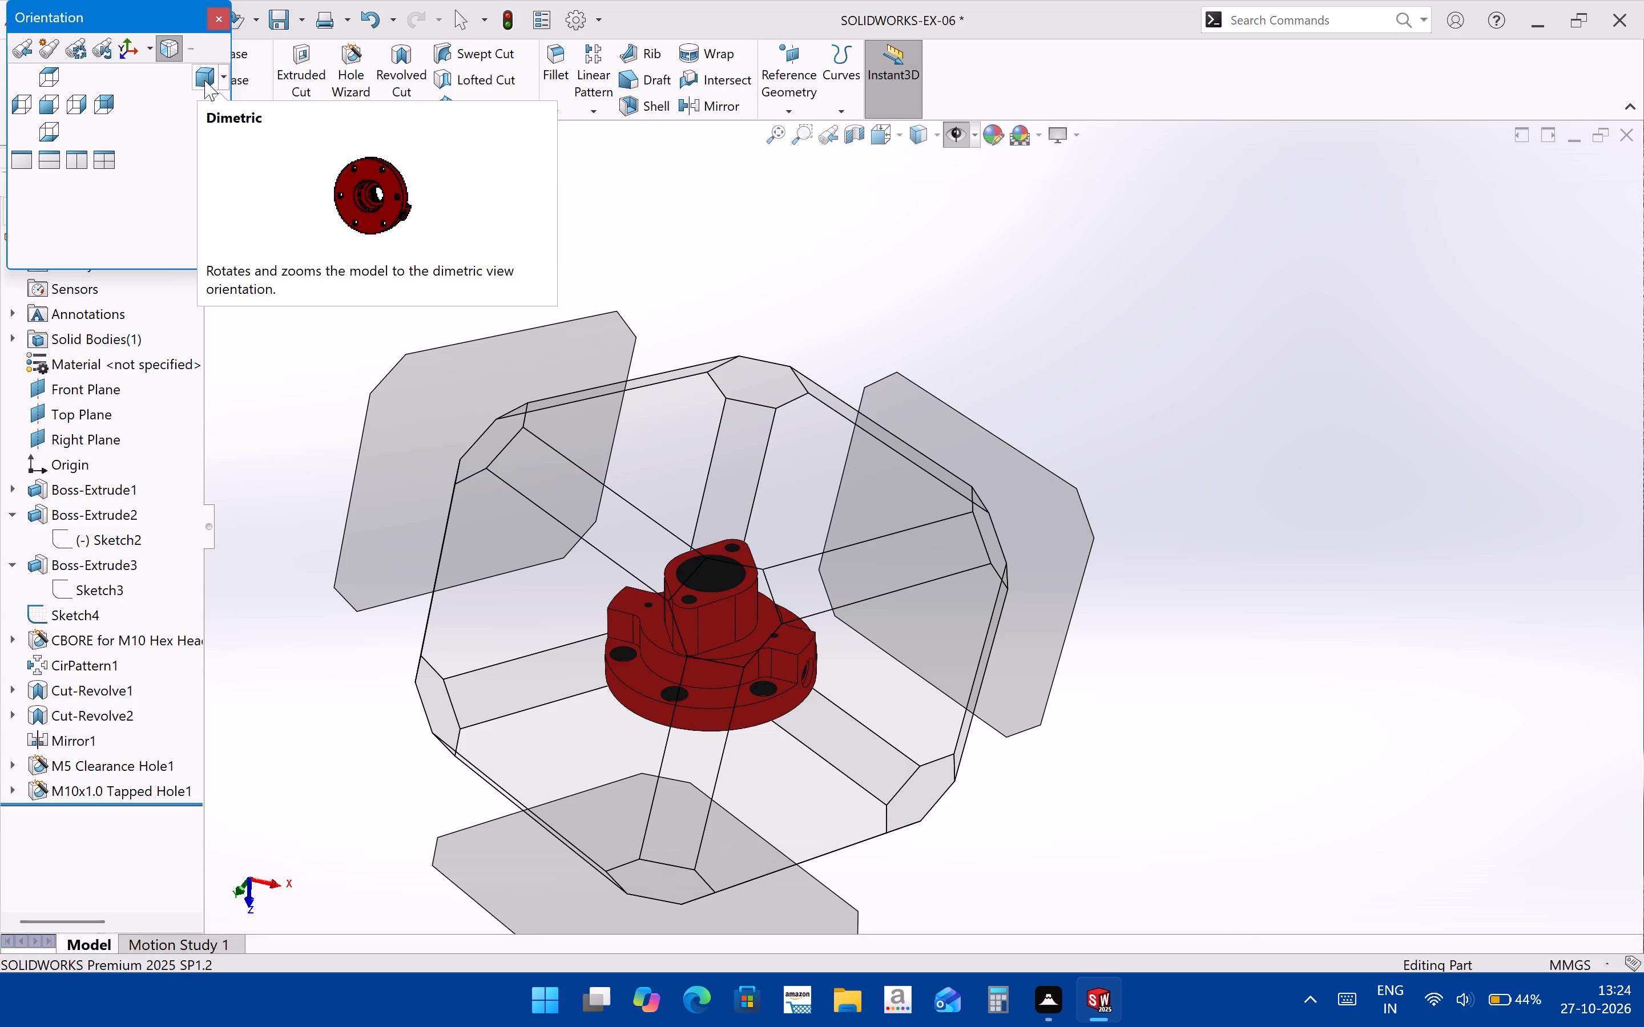
click(86, 58)
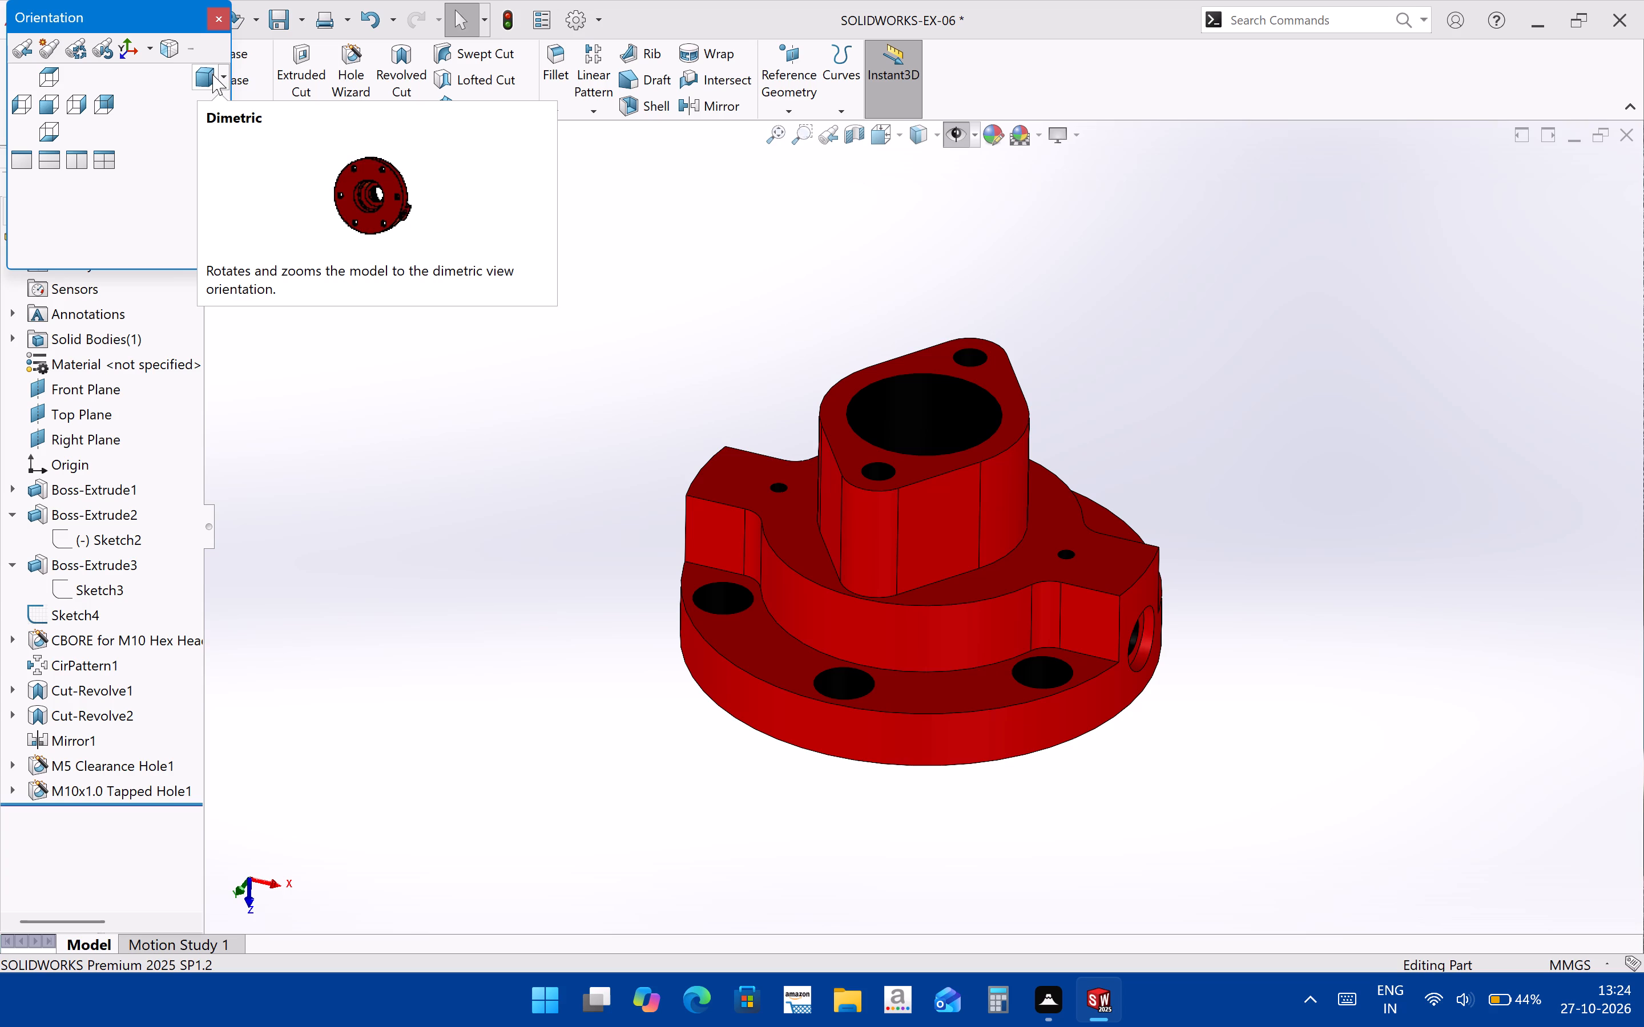
click(226, 76)
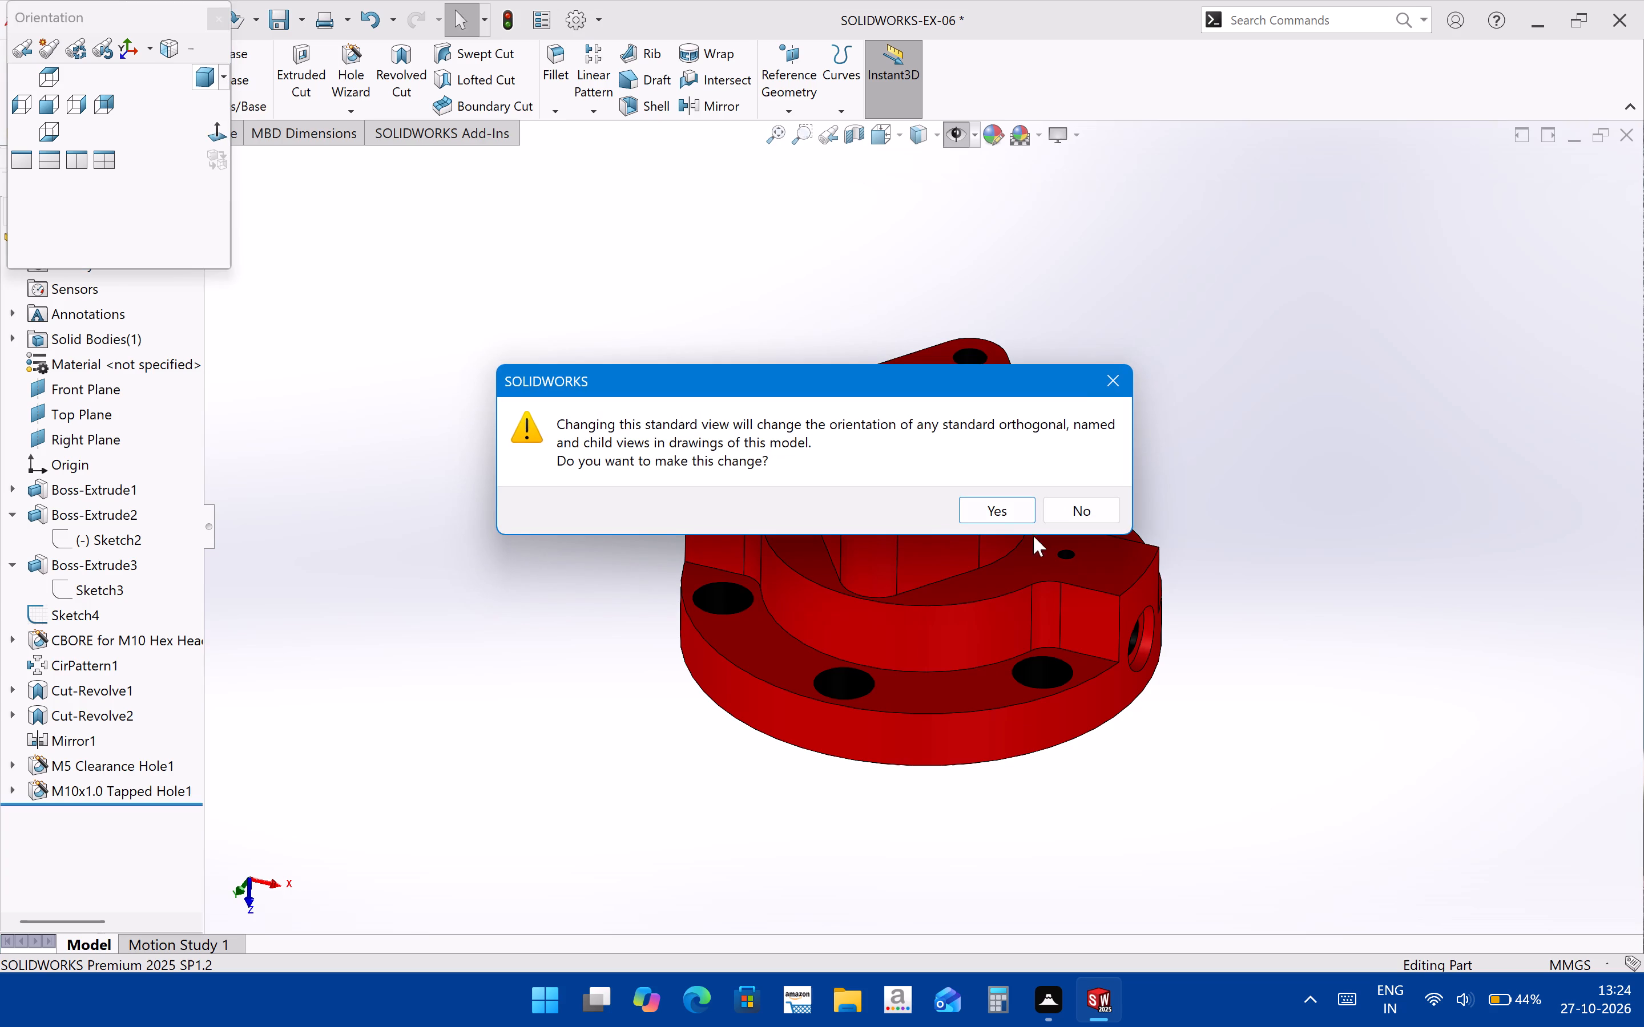
click(1018, 515)
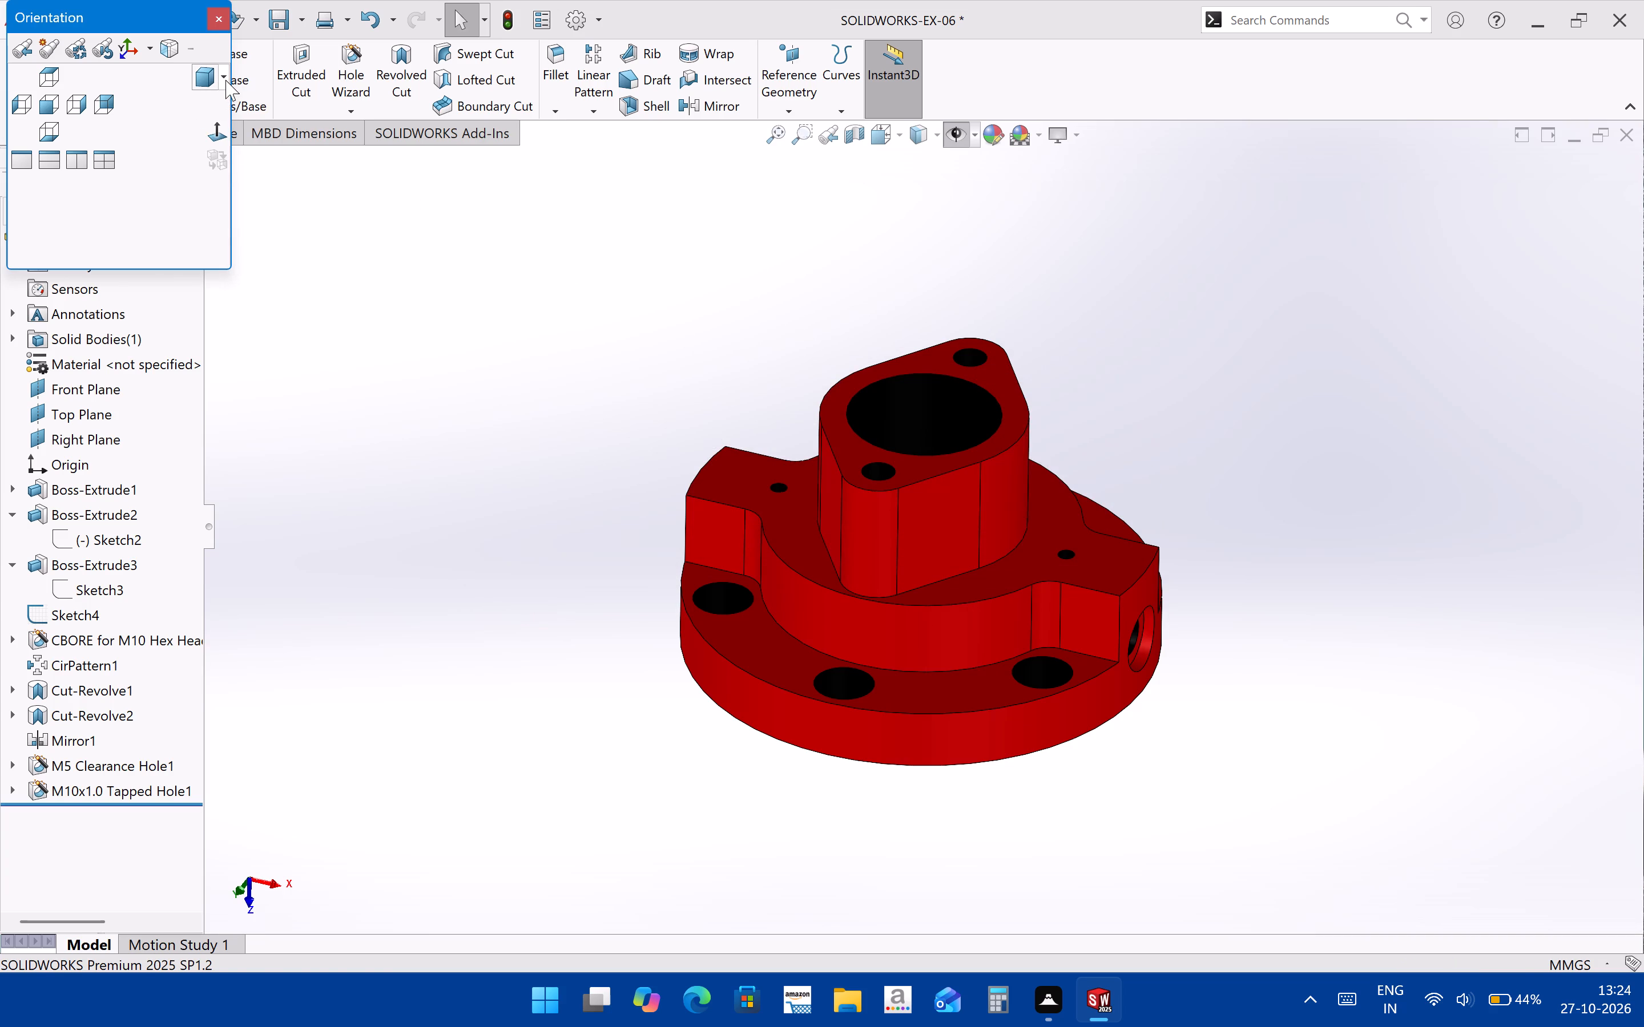
Orient the part to the Isometric view to check its redefined orientation.
click(225, 80)
click(226, 108)
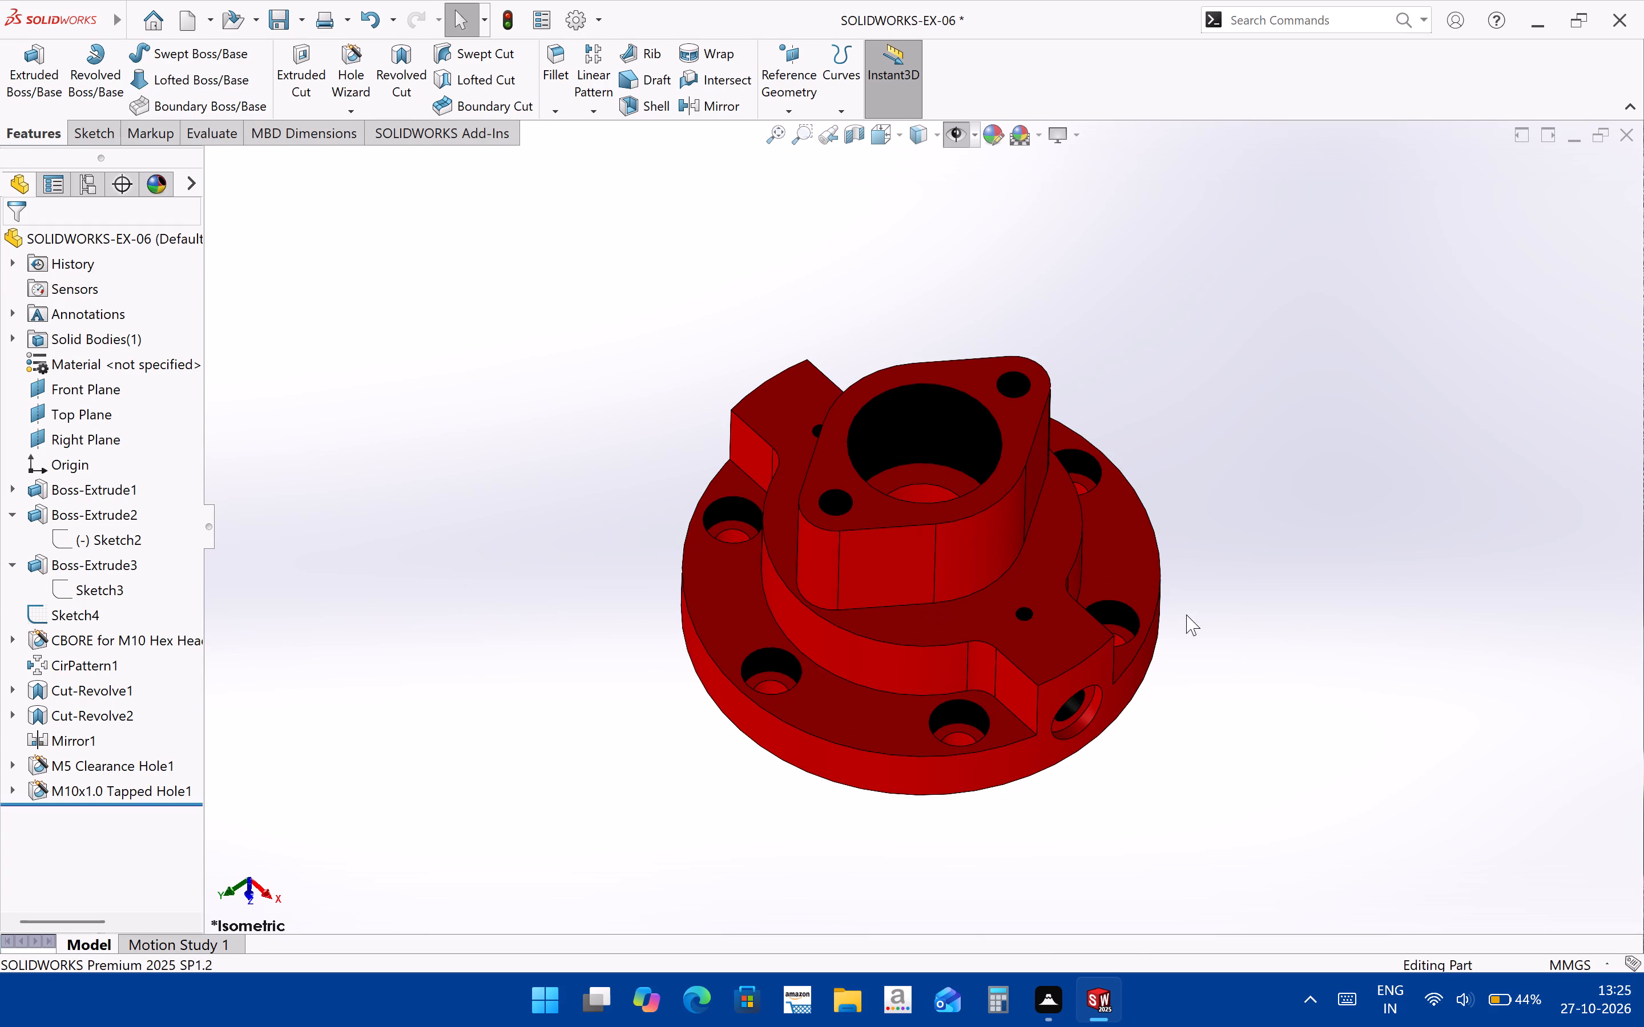
scroll(1143, 527, down, 2)
scroll(1081, 609, up, 2)
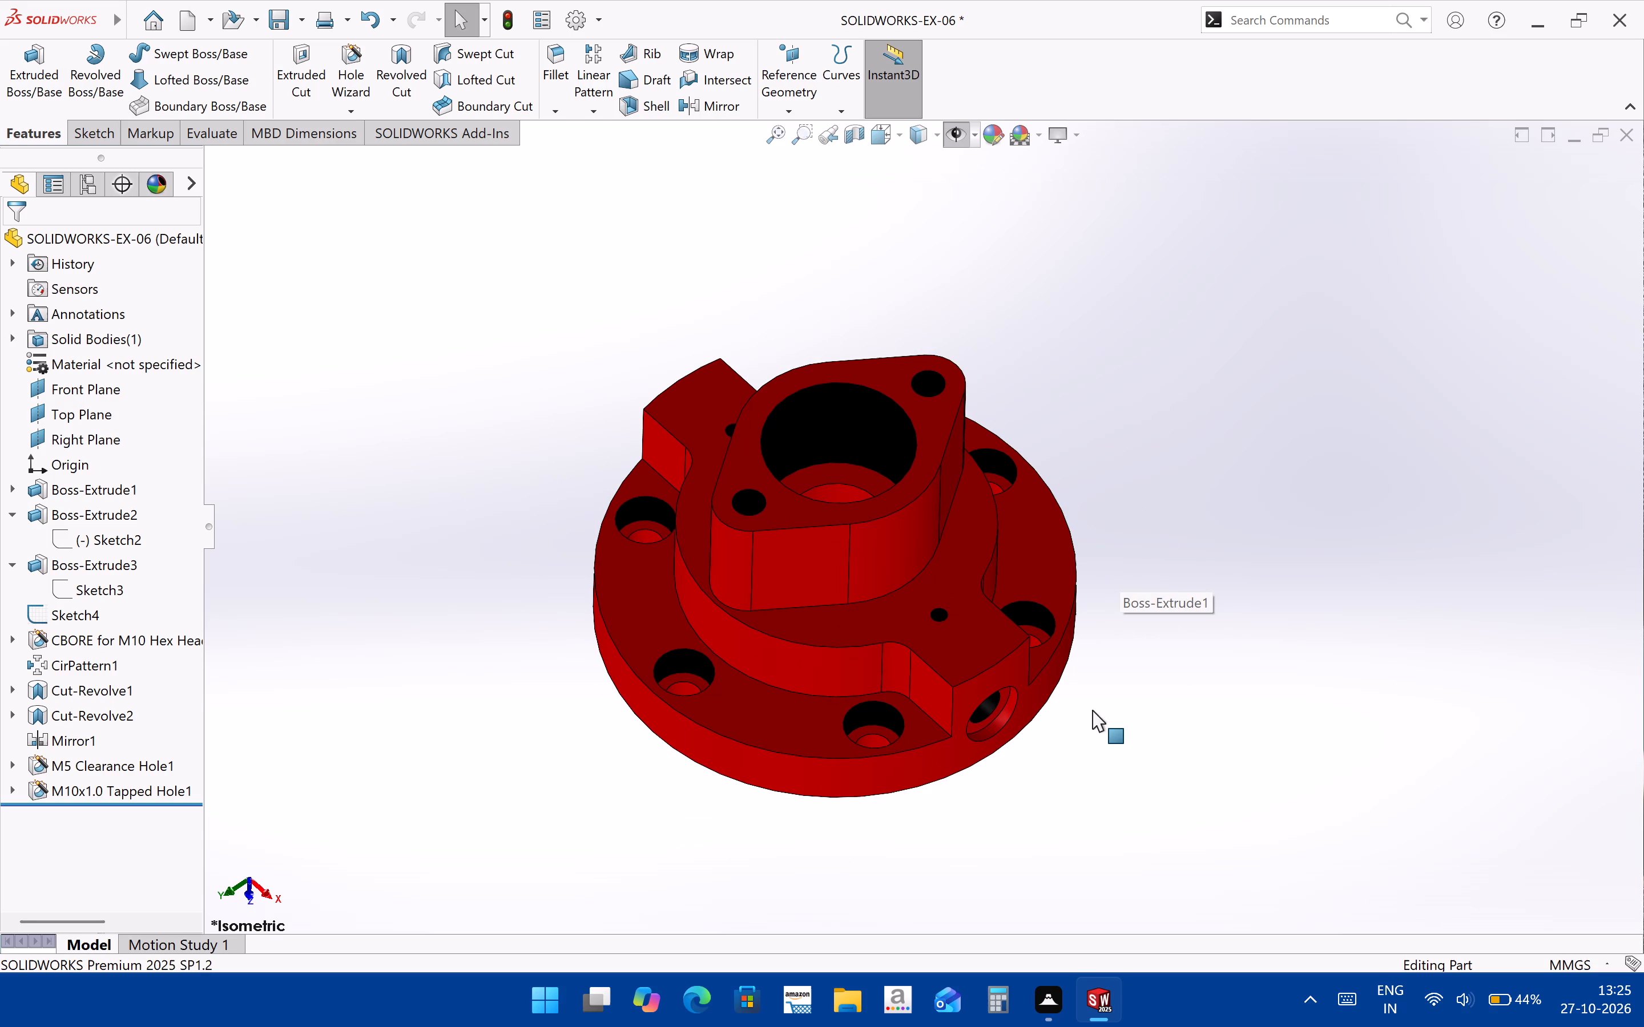
scroll(1079, 566, up, 3)
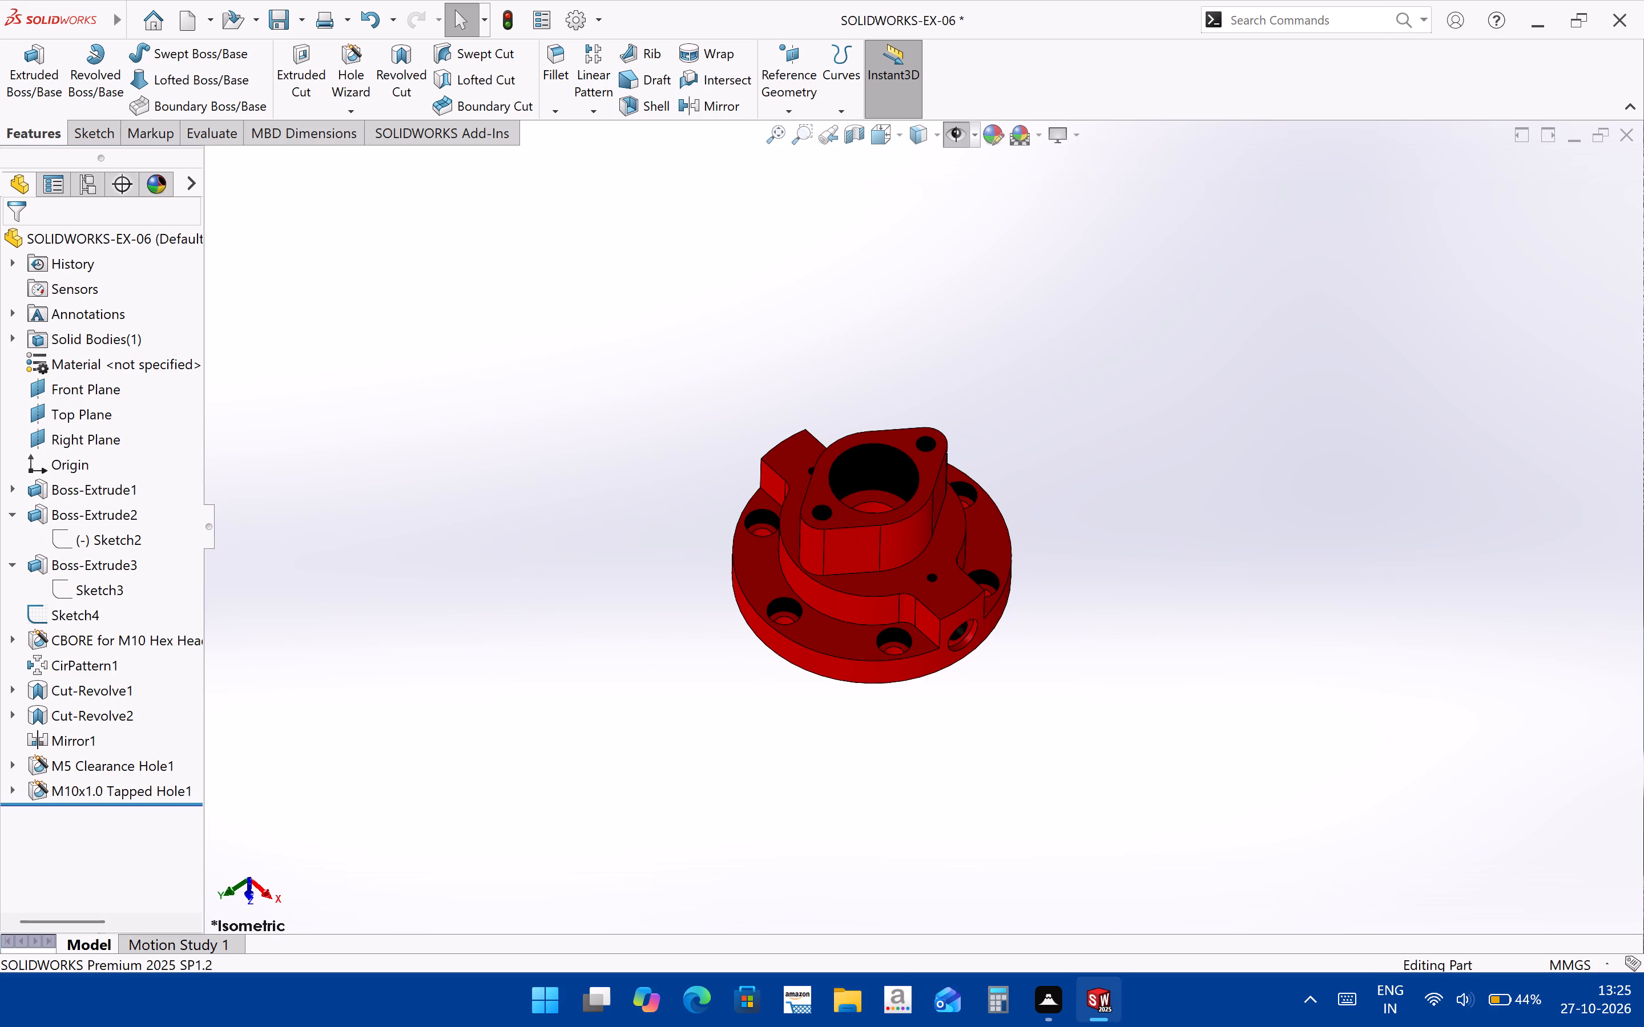
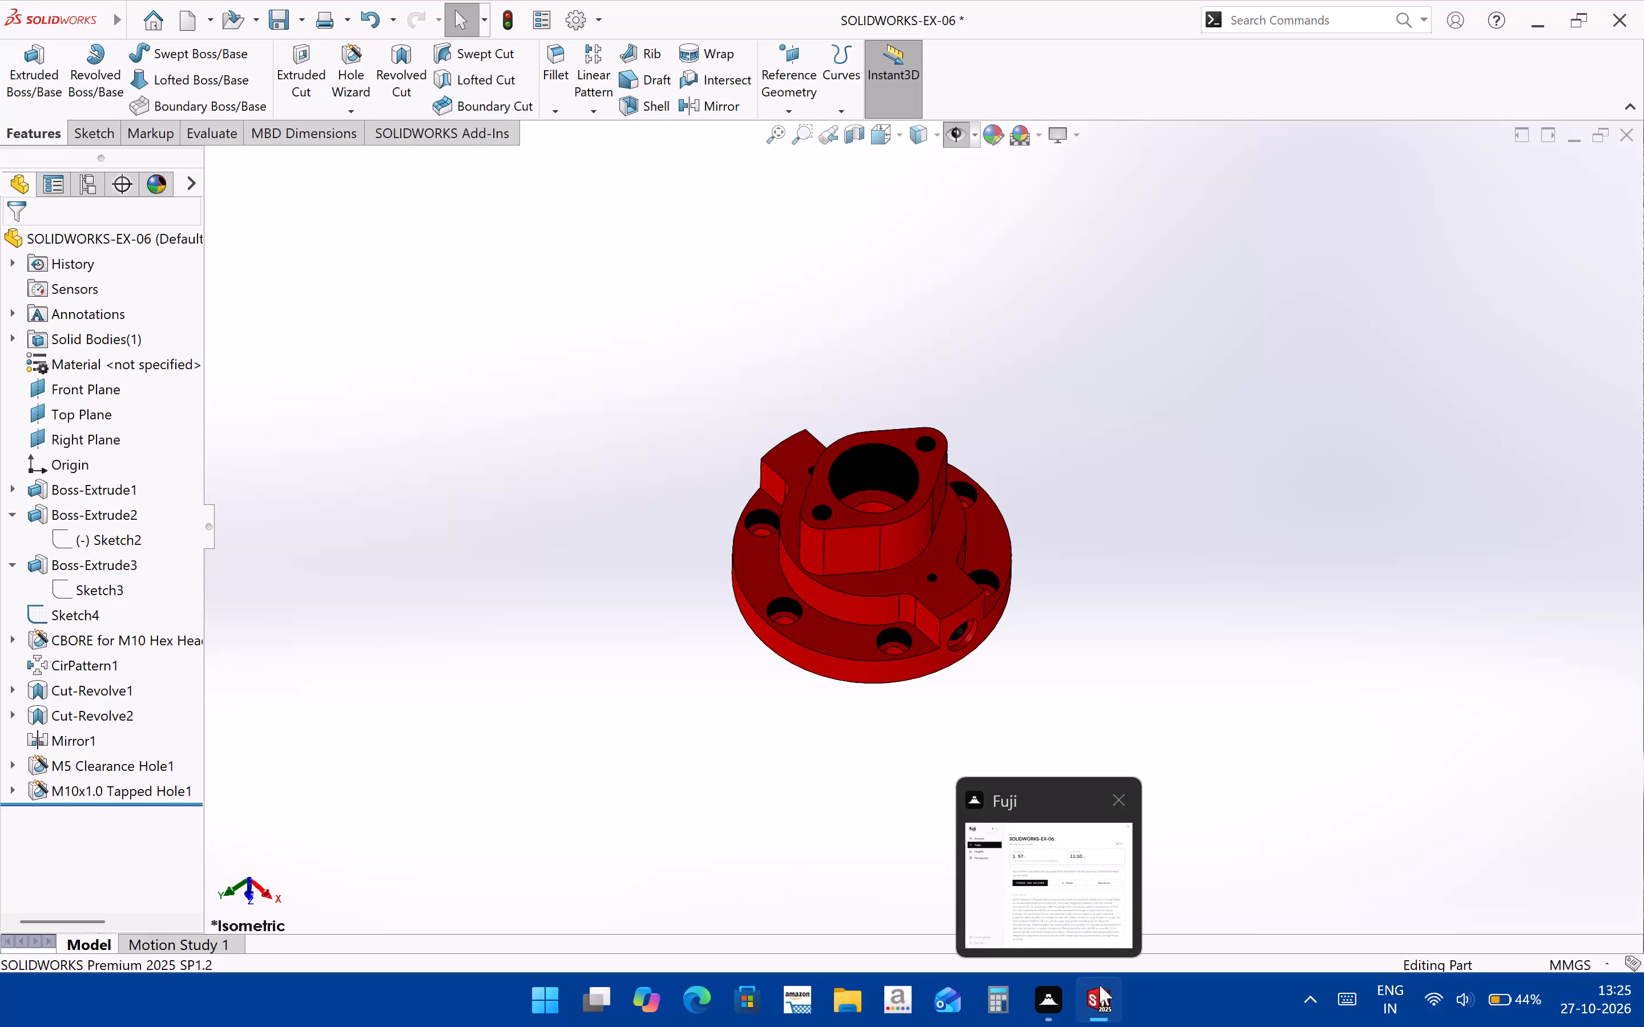
Switch to the drawing and insert an isometric model view of SOLIDWORKS-EX-06 in the upper right area of the sheet.
click(1200, 872)
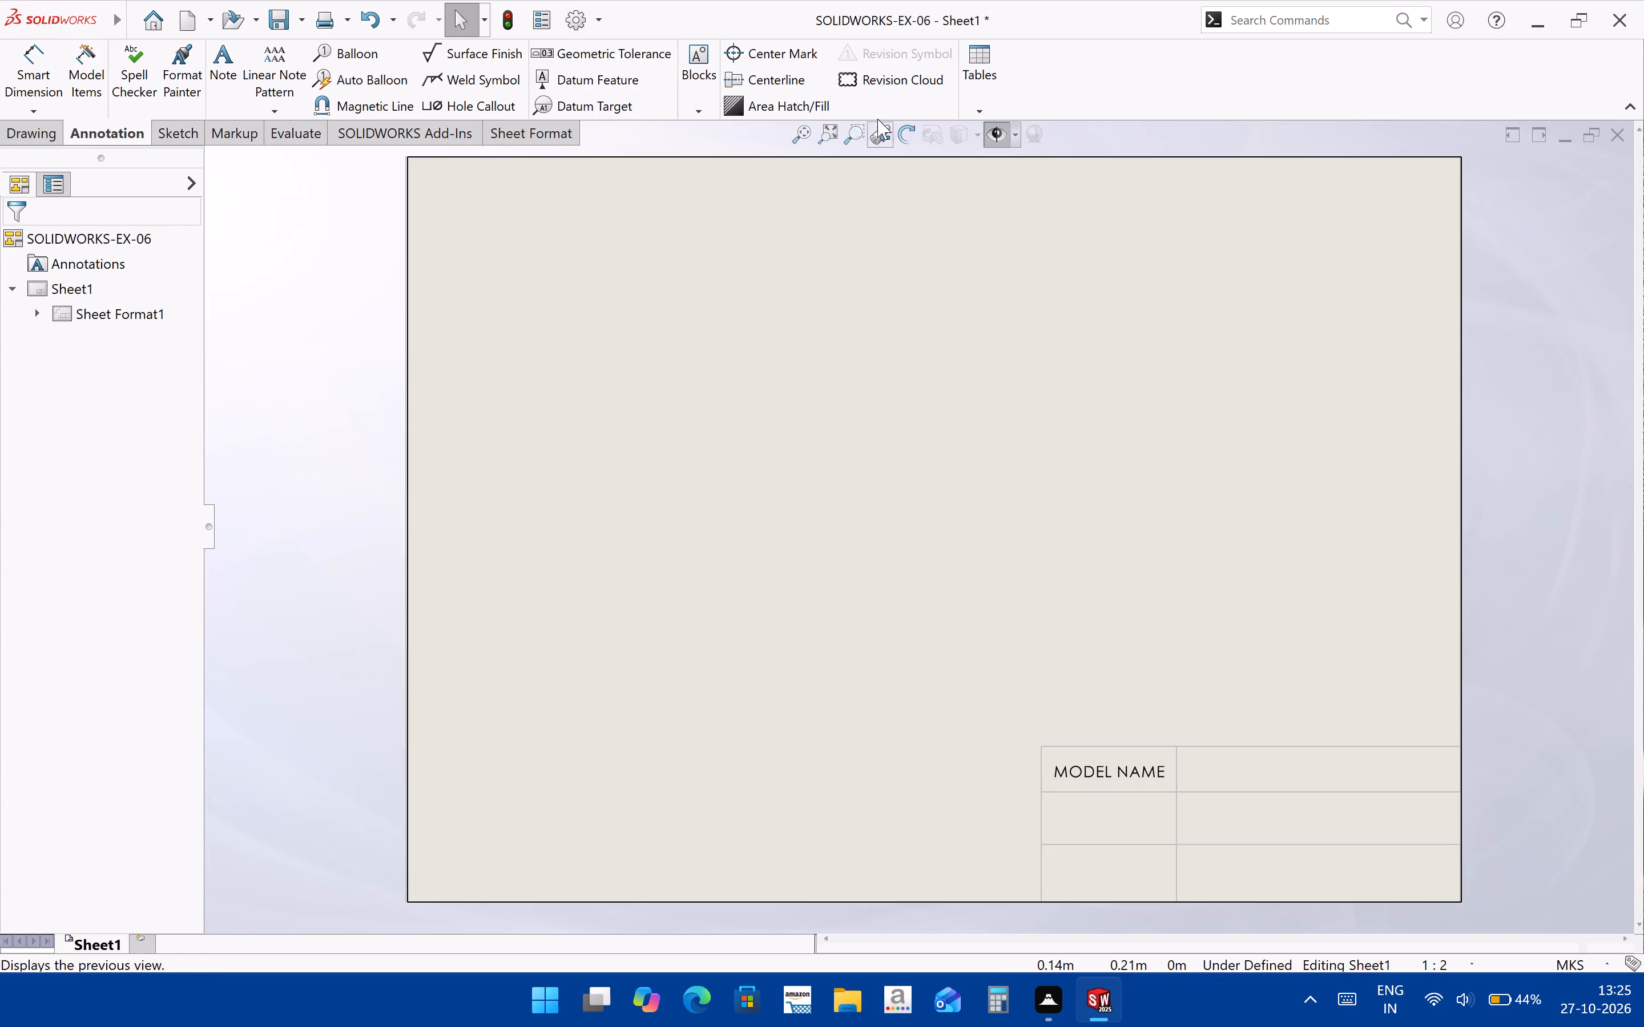
click(45, 149)
click(55, 107)
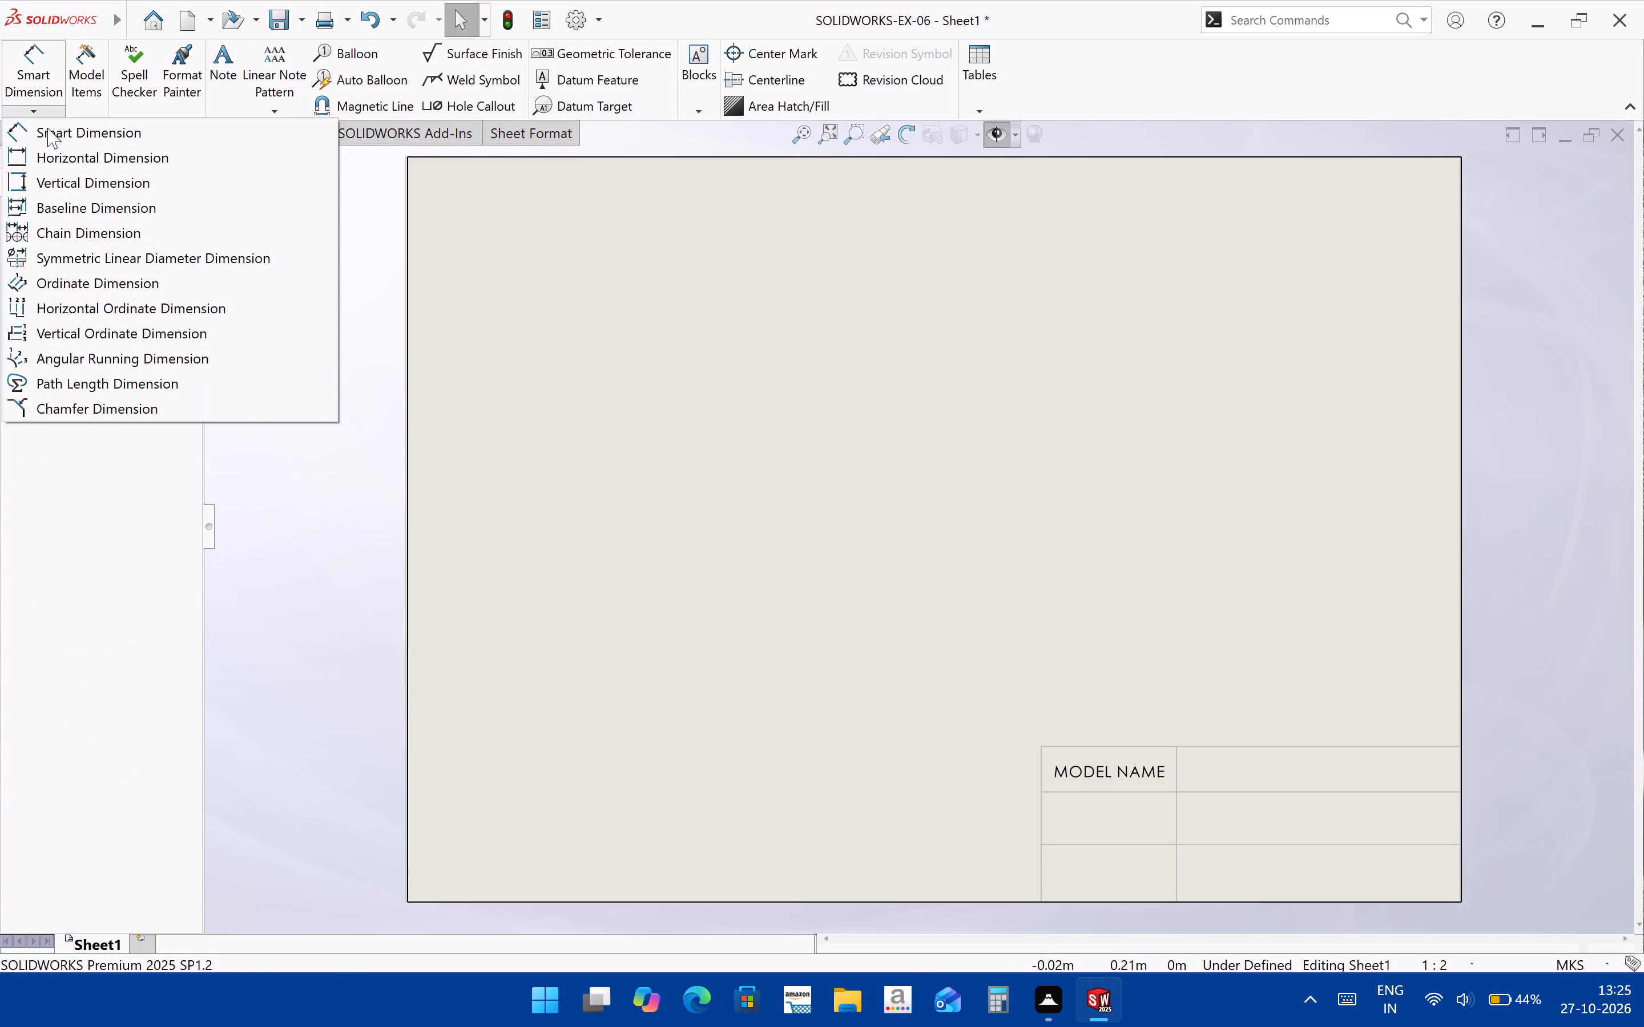
click(631, 326)
click(48, 135)
click(33, 74)
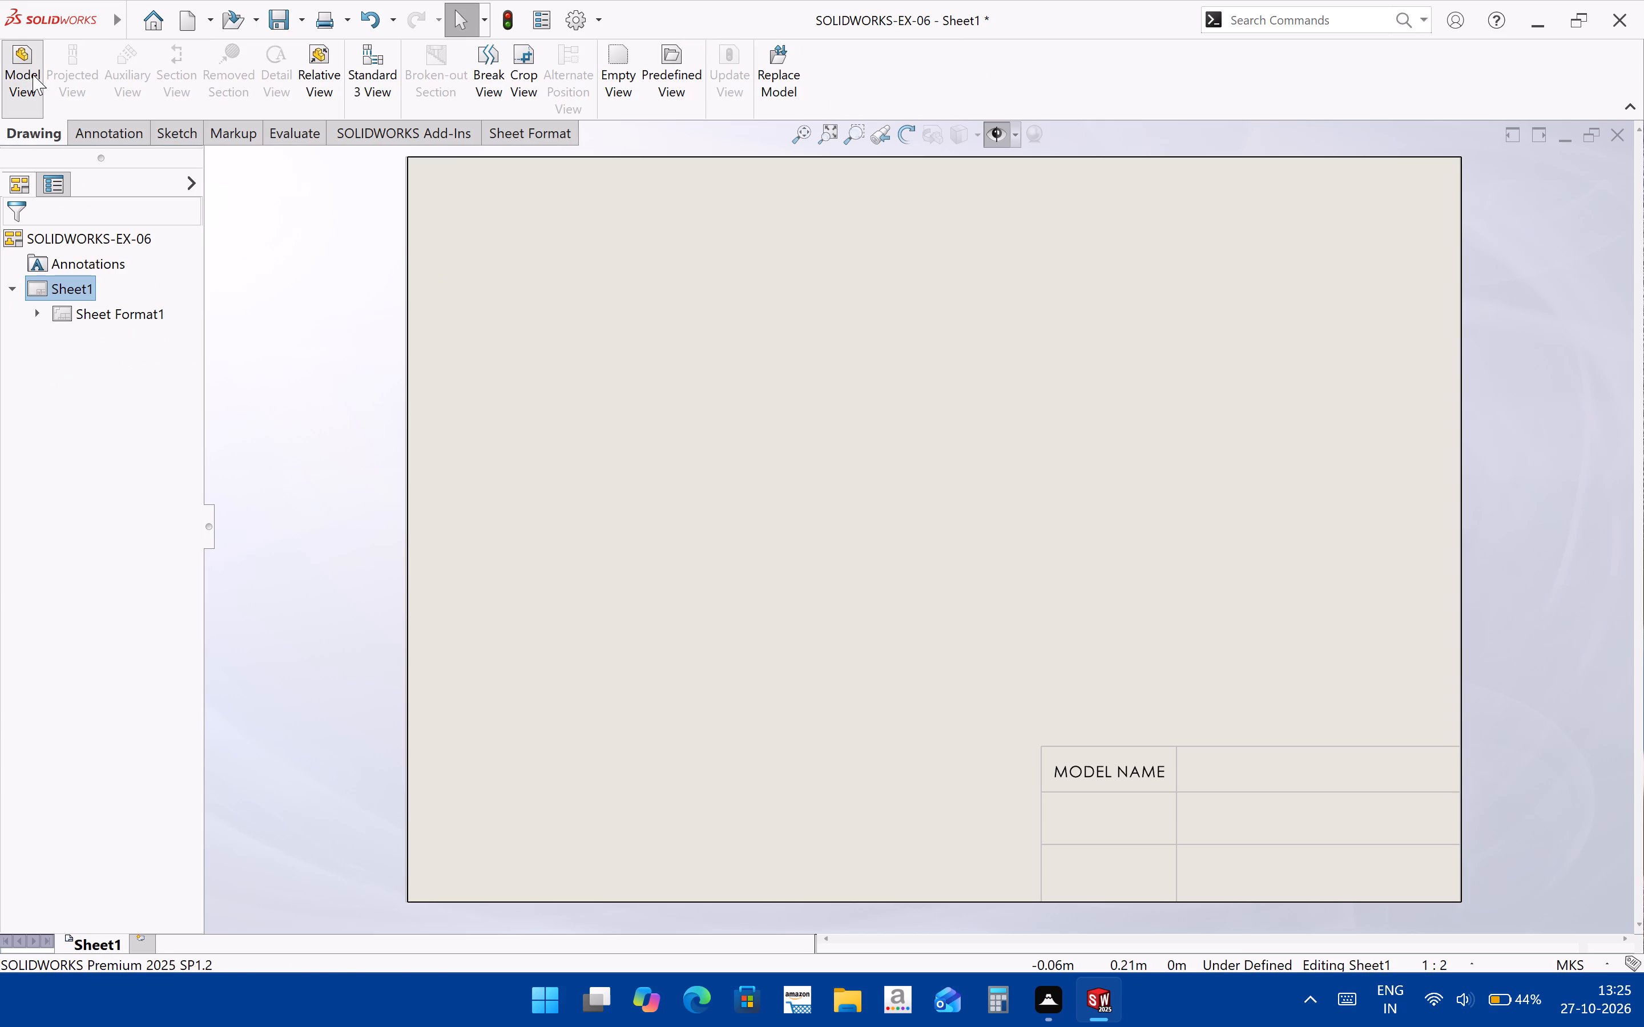
double_click(97, 399)
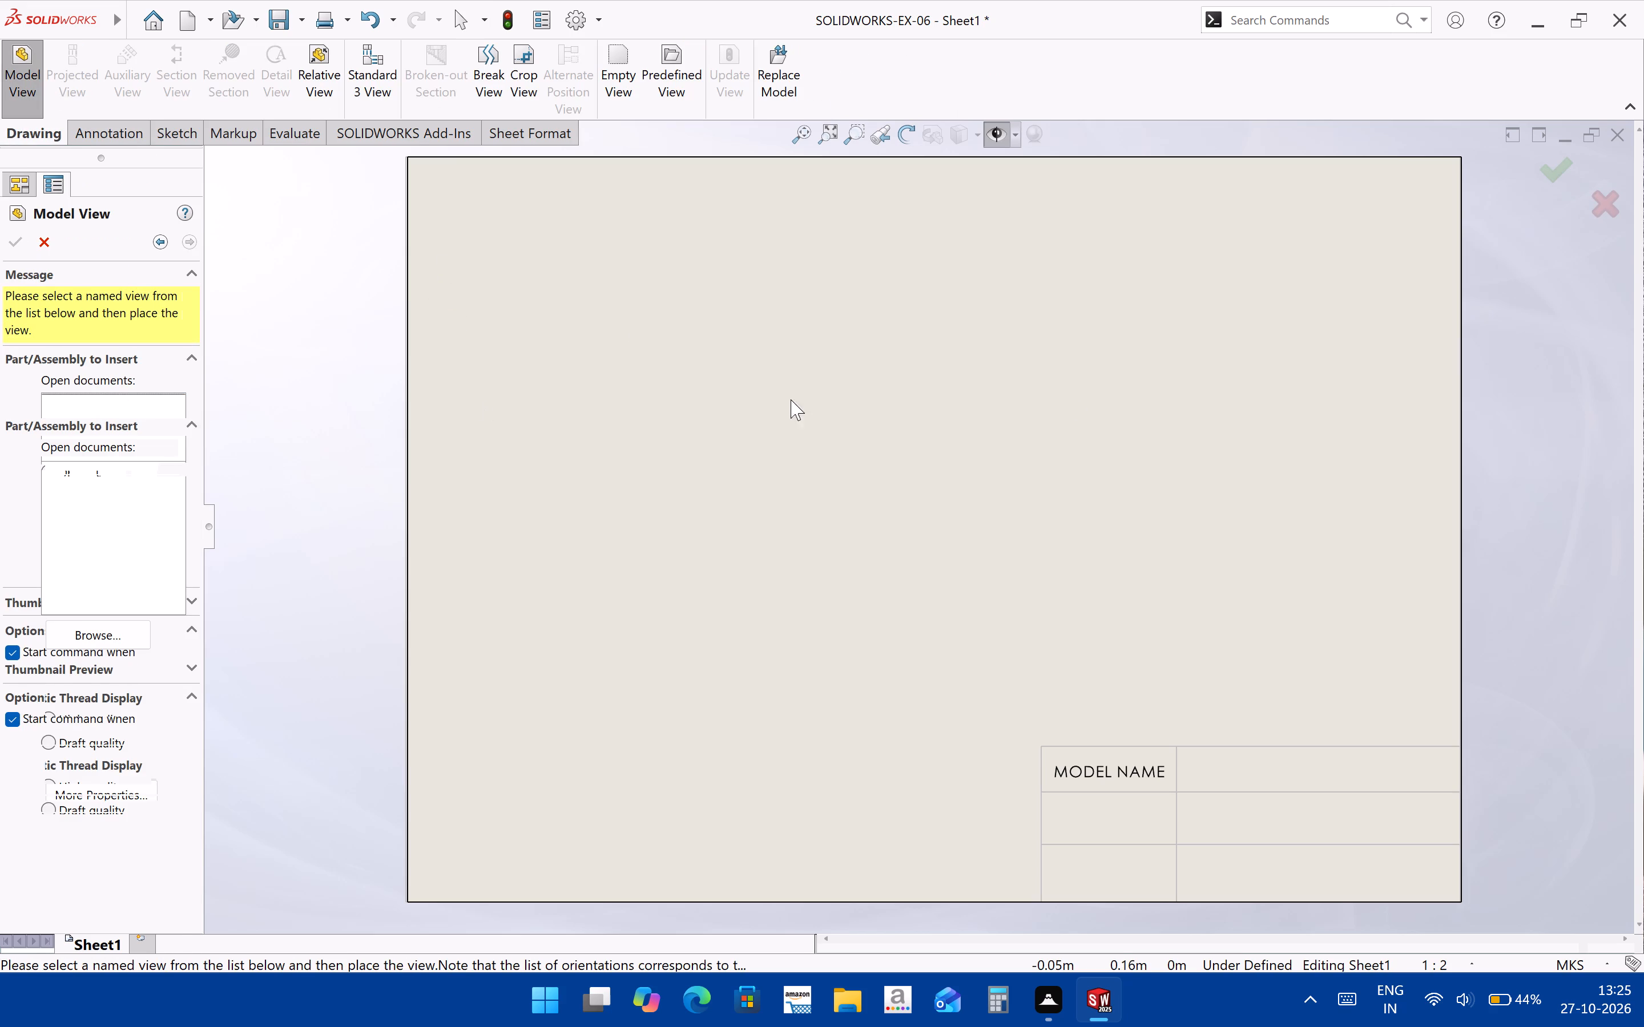
click(1247, 419)
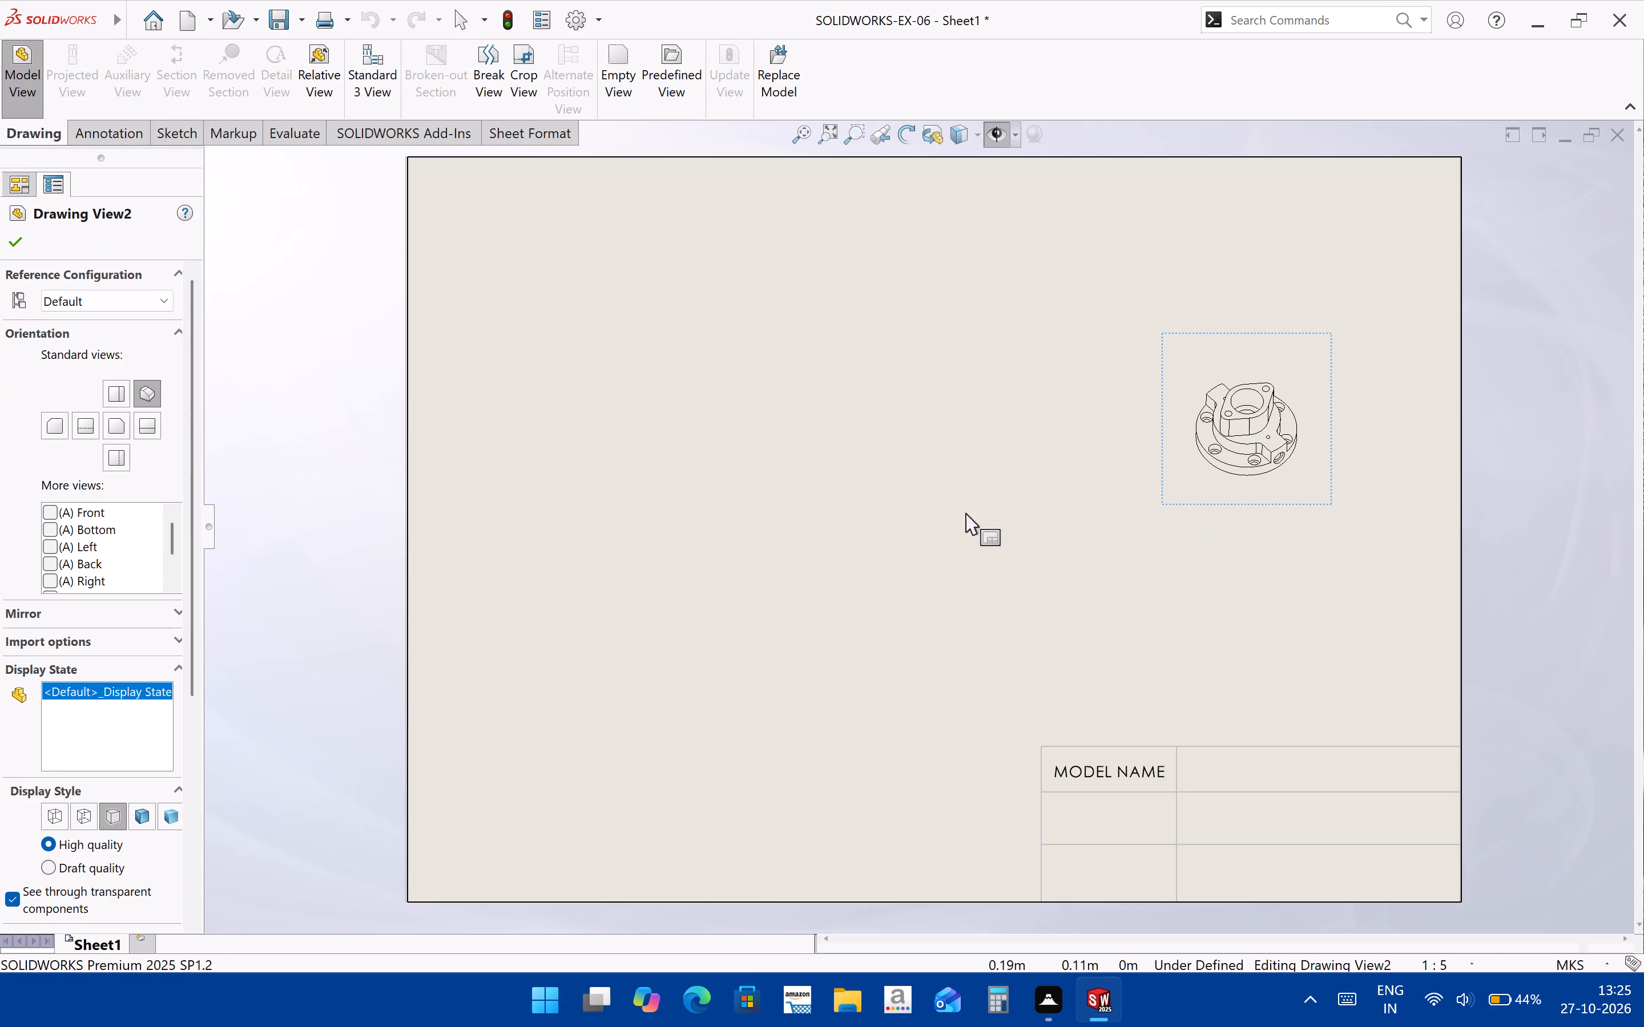
Set the isometric view's display style to Shaded With Edges.
click(168, 816)
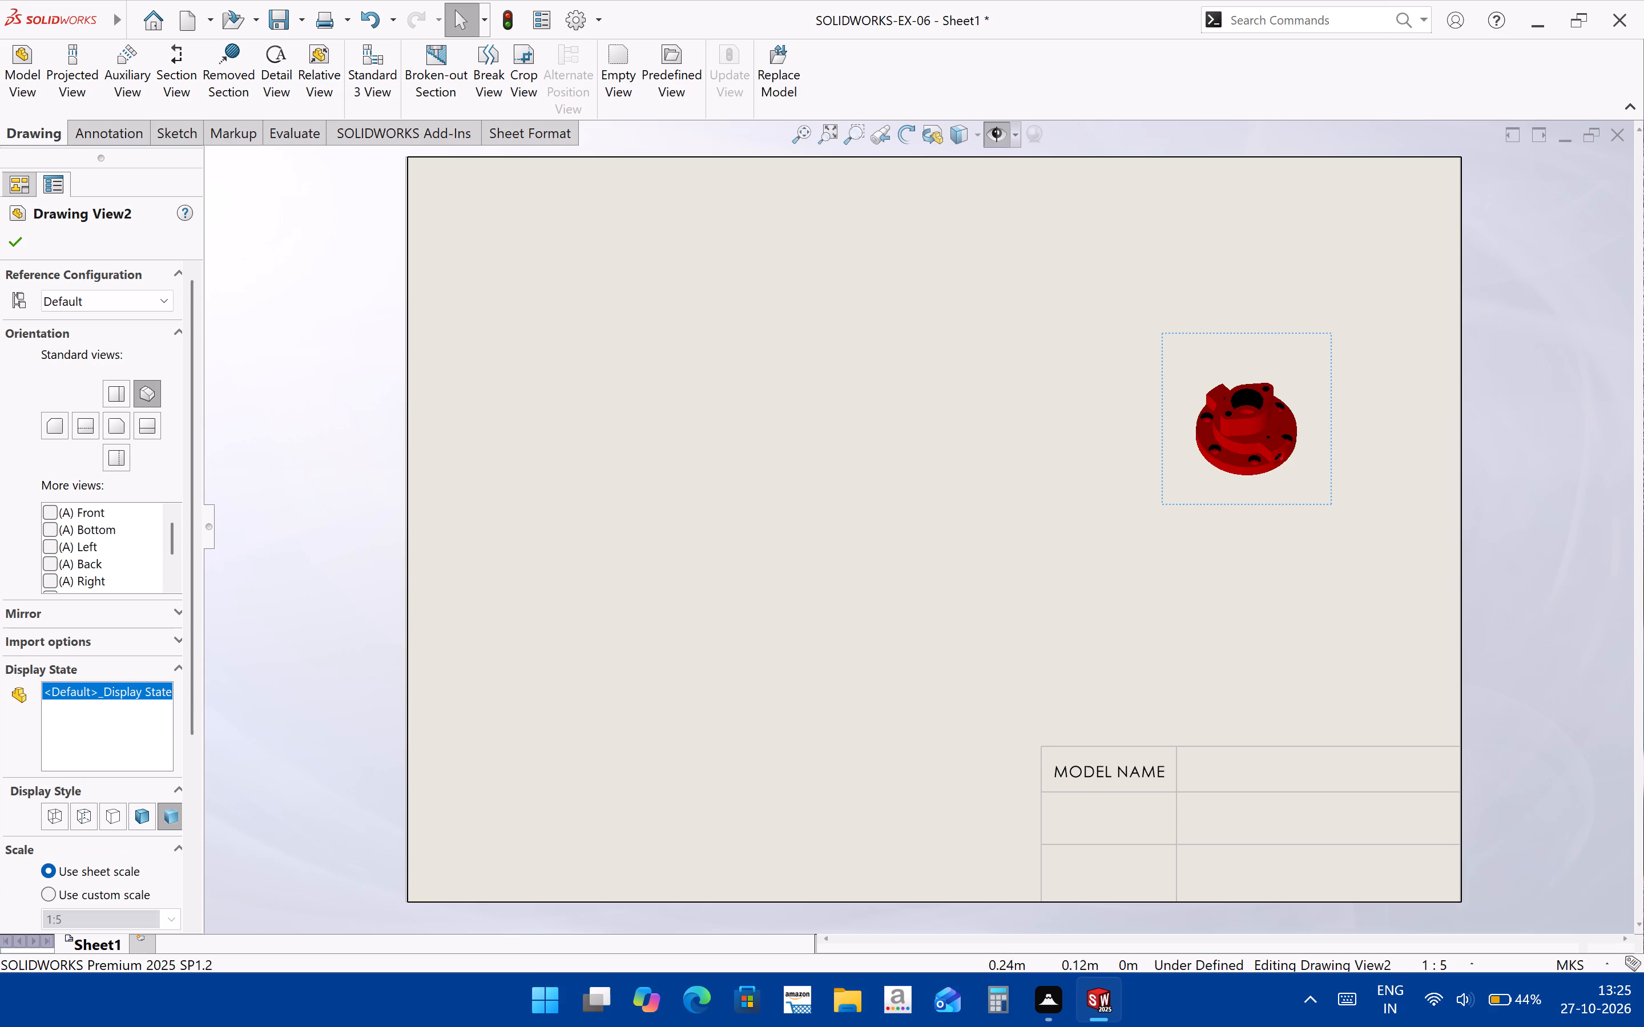
scroll(1278, 480, down, 3)
click(148, 812)
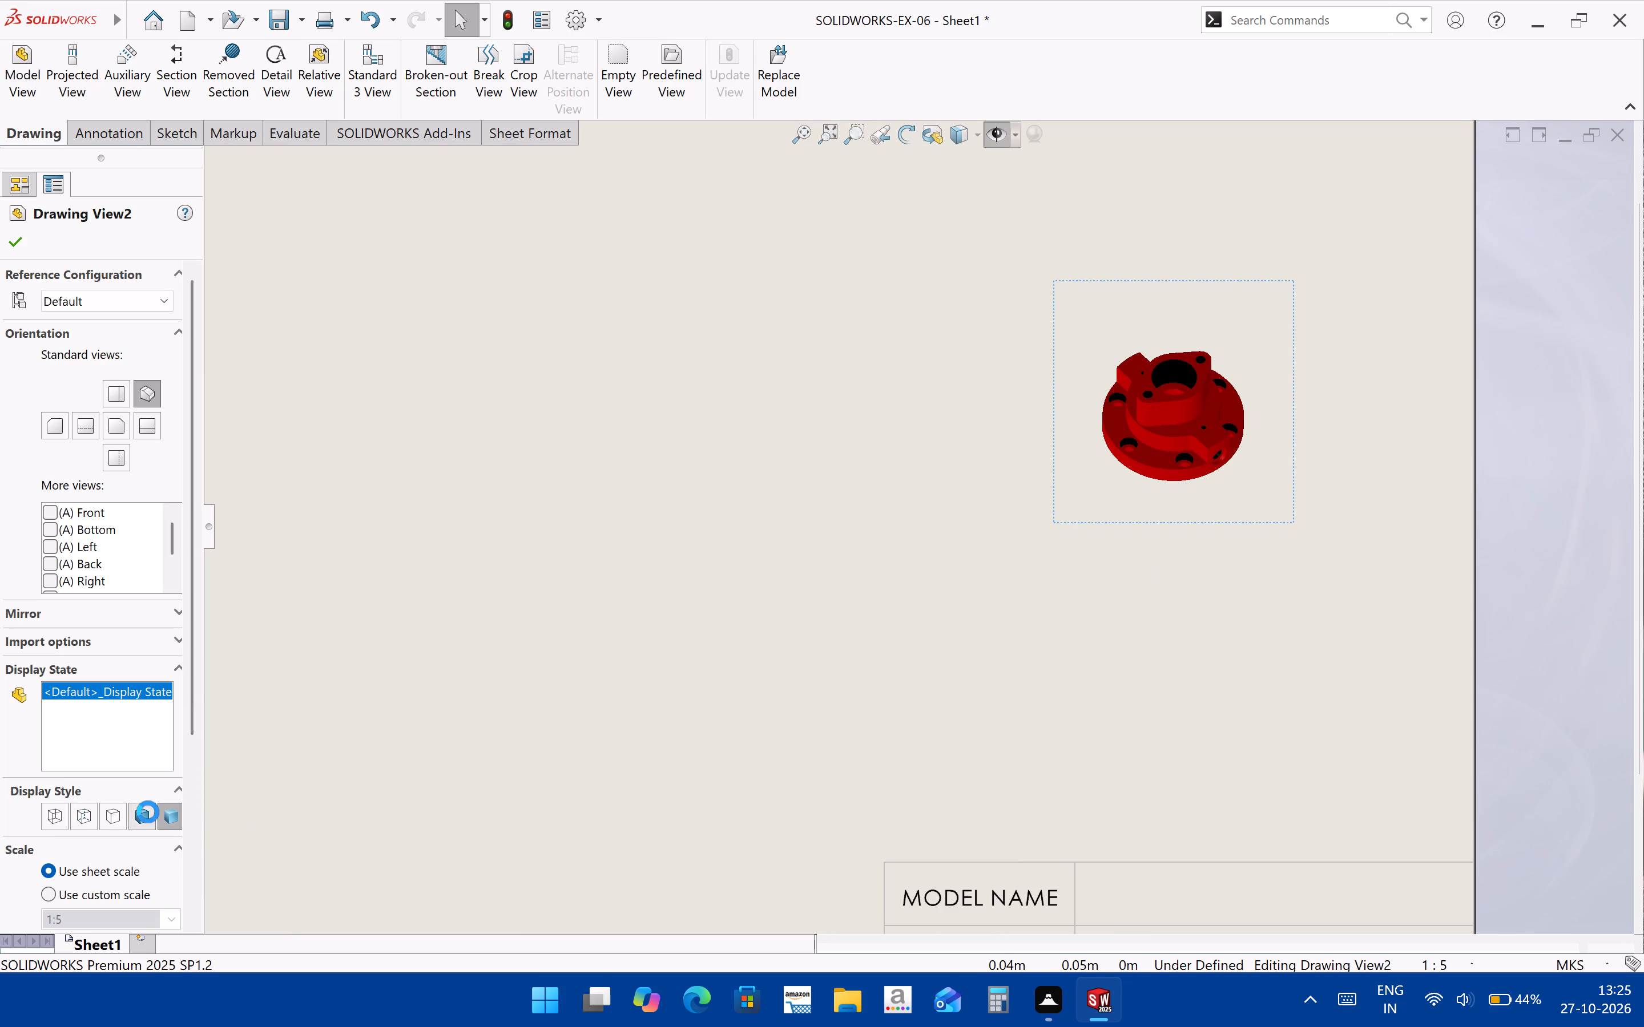
Enlarge the isometric view by giving it a custom scale in place of the sheet scale.
scroll(1093, 505, down, 2)
scroll(1235, 565, up, 3)
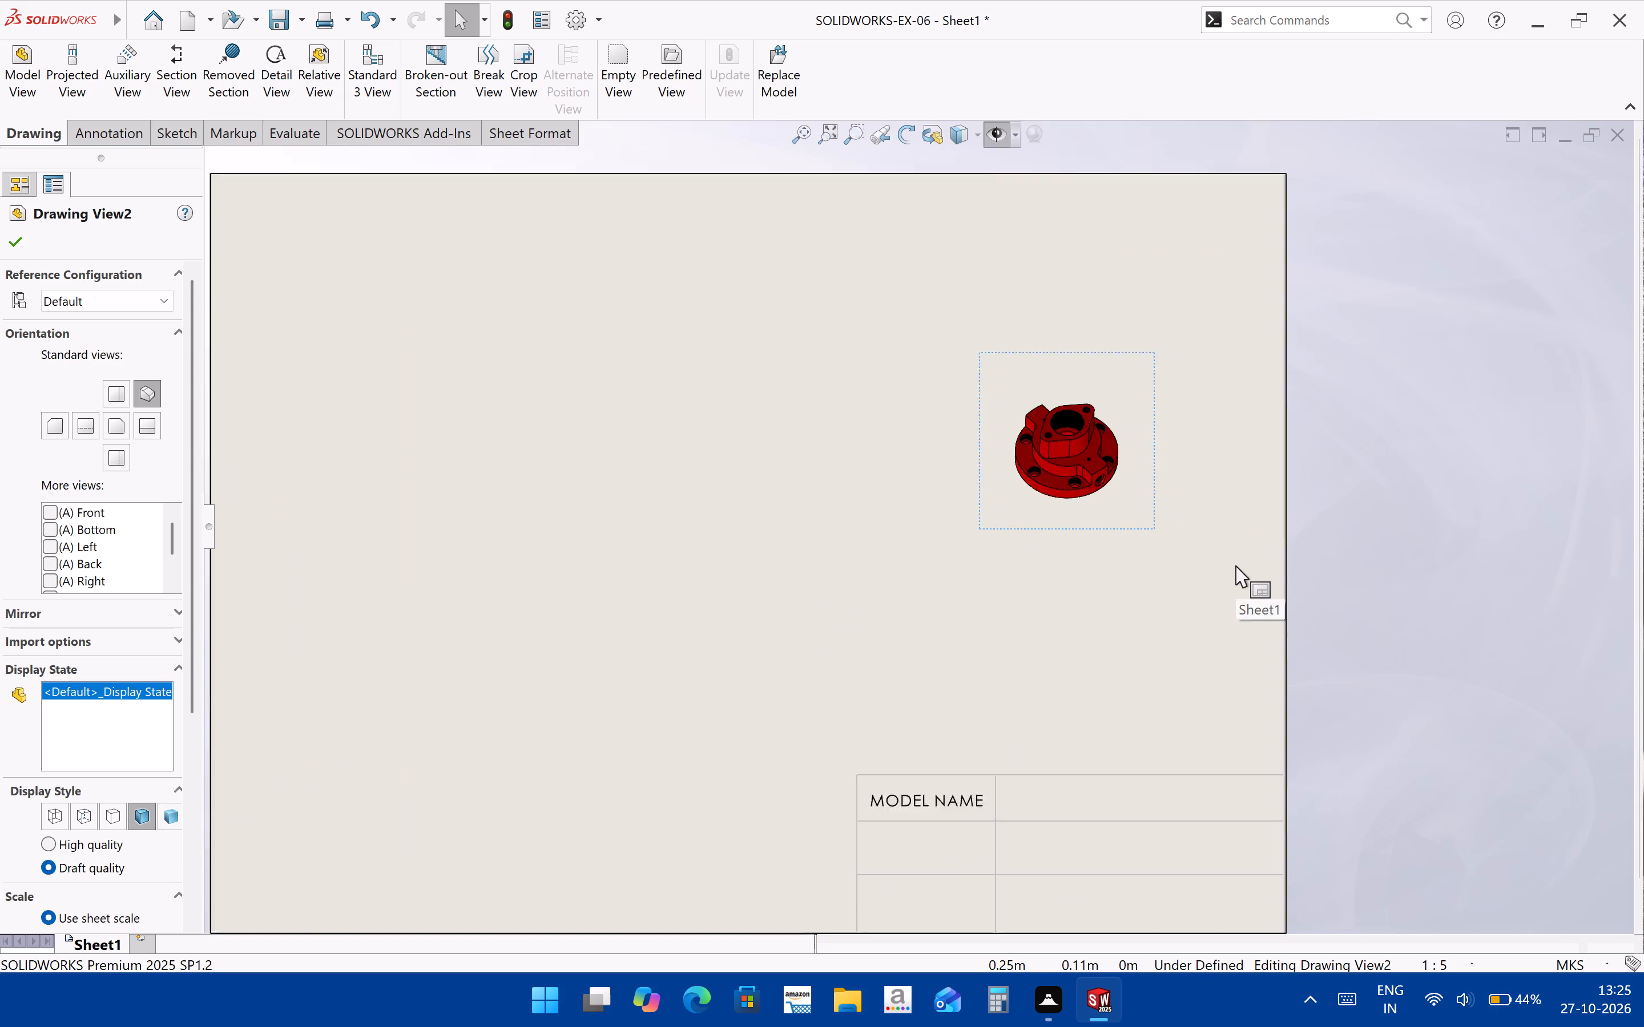
scroll(1235, 565, up, 1)
click(1000, 512)
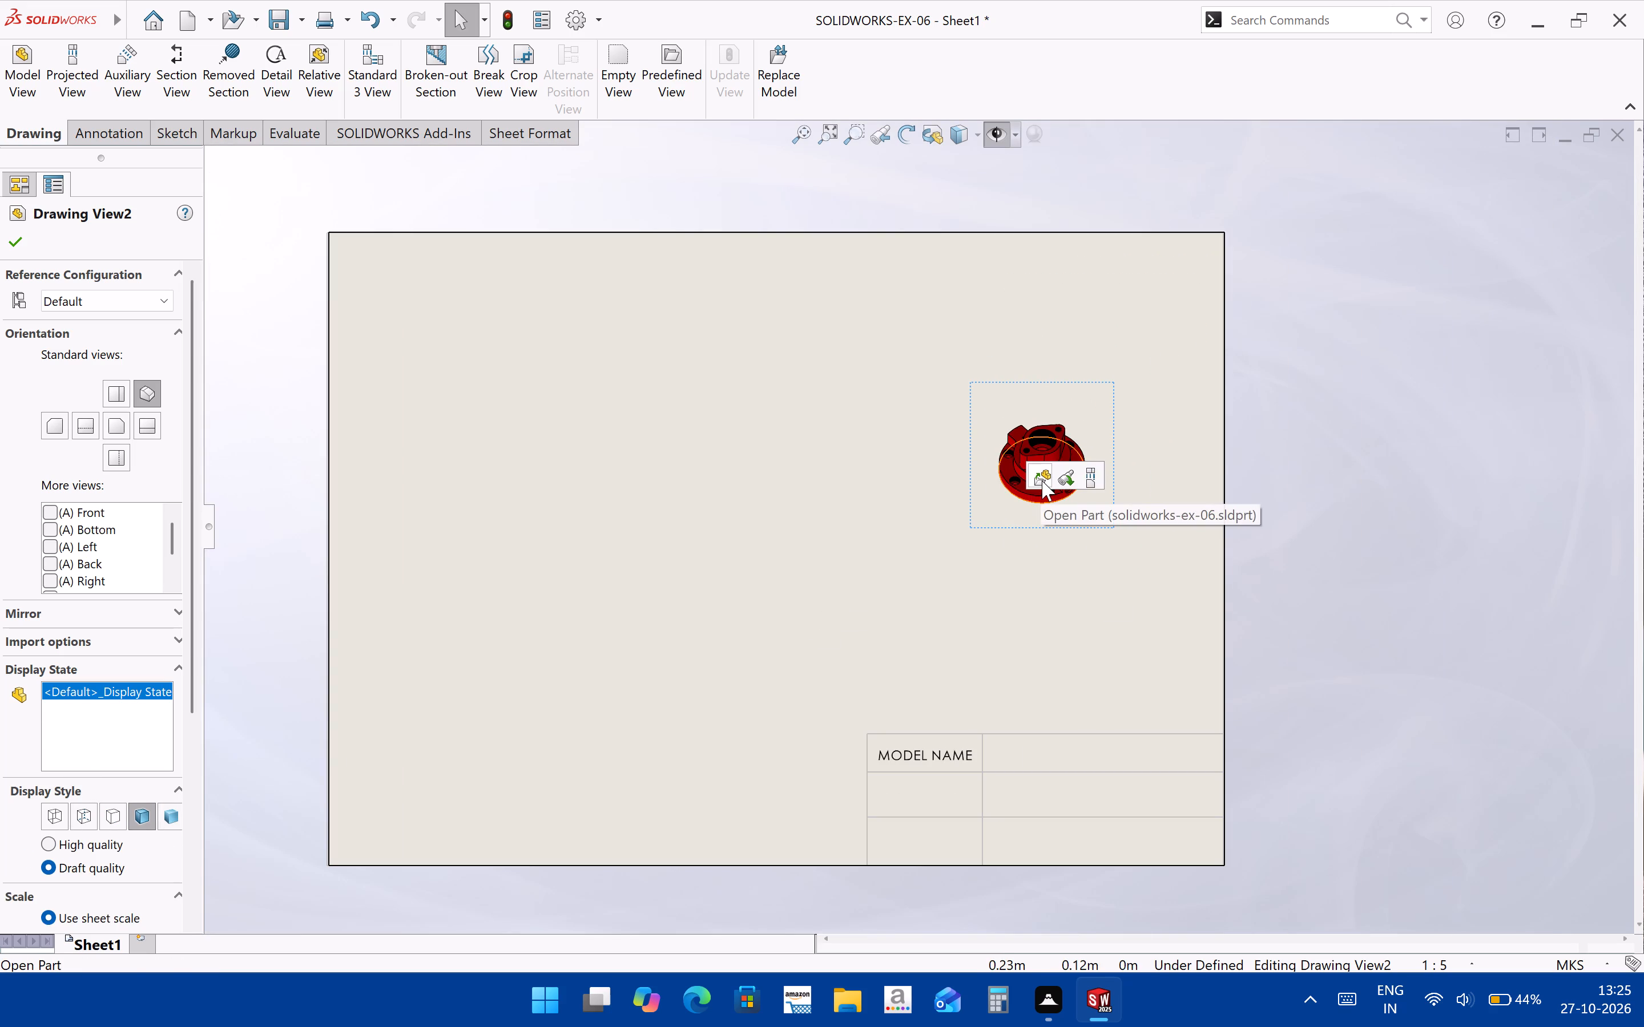
drag(194, 601, 180, 780)
click(134, 665)
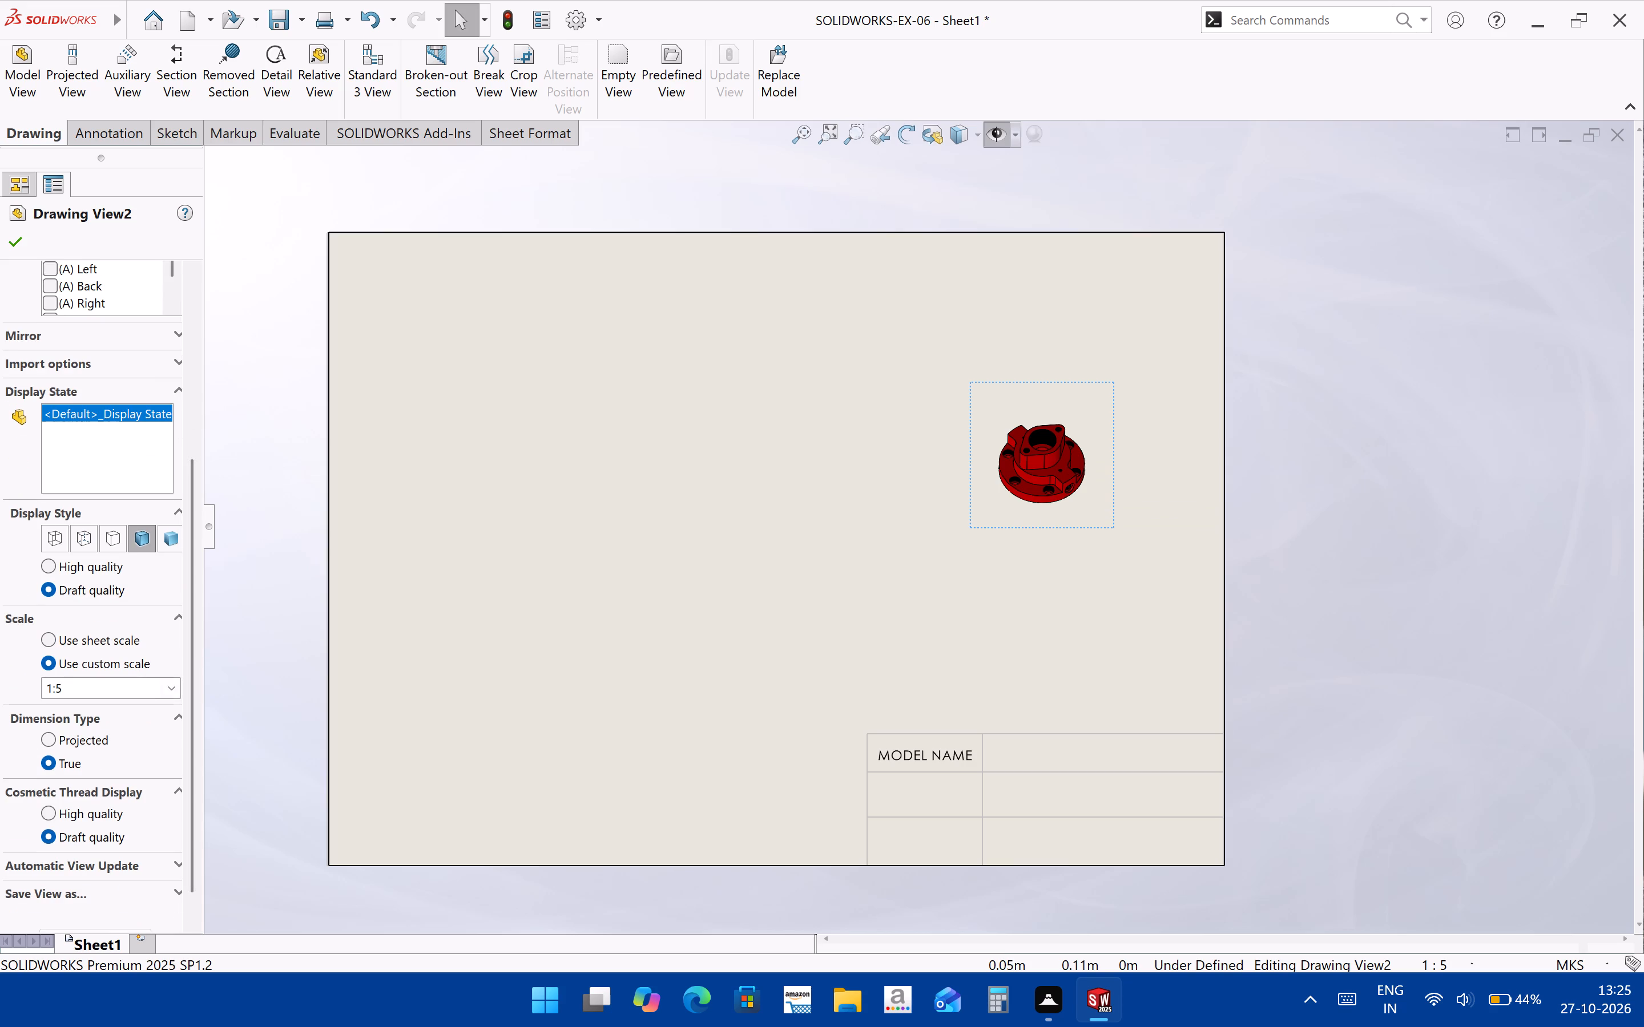
click(171, 684)
click(148, 748)
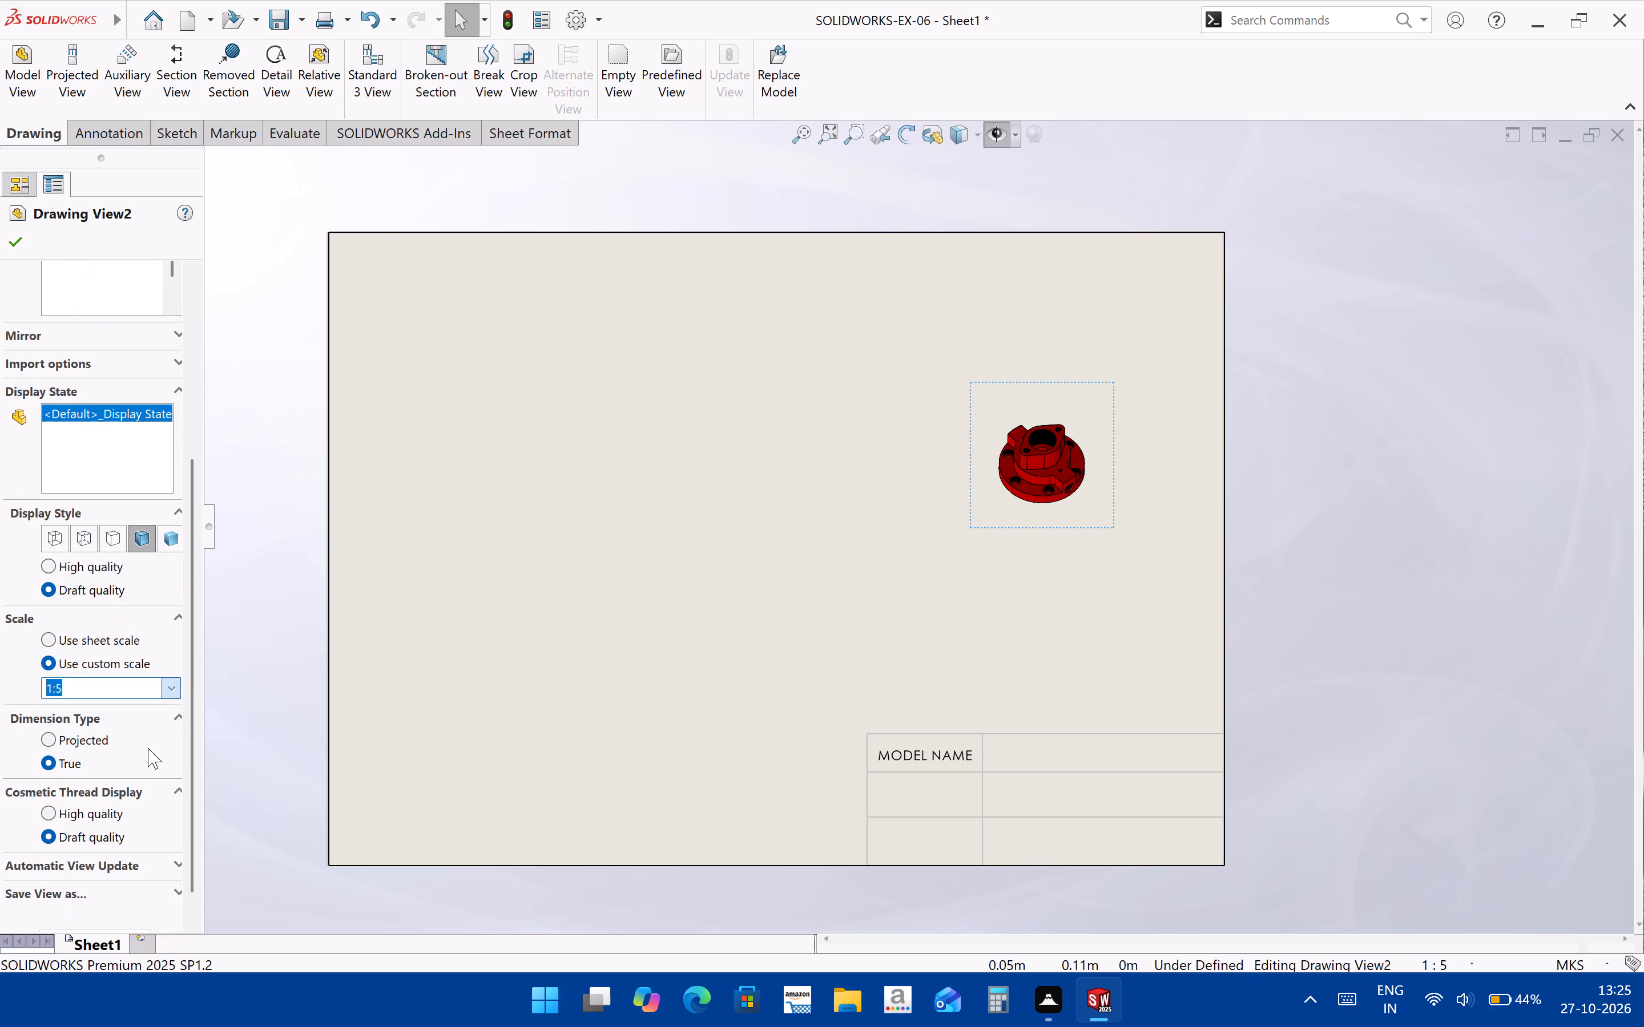
click(726, 547)
Move the enlarged isometric view up into the sheet's upper right corner, clear of the title block.
scroll(1248, 568, up, 1)
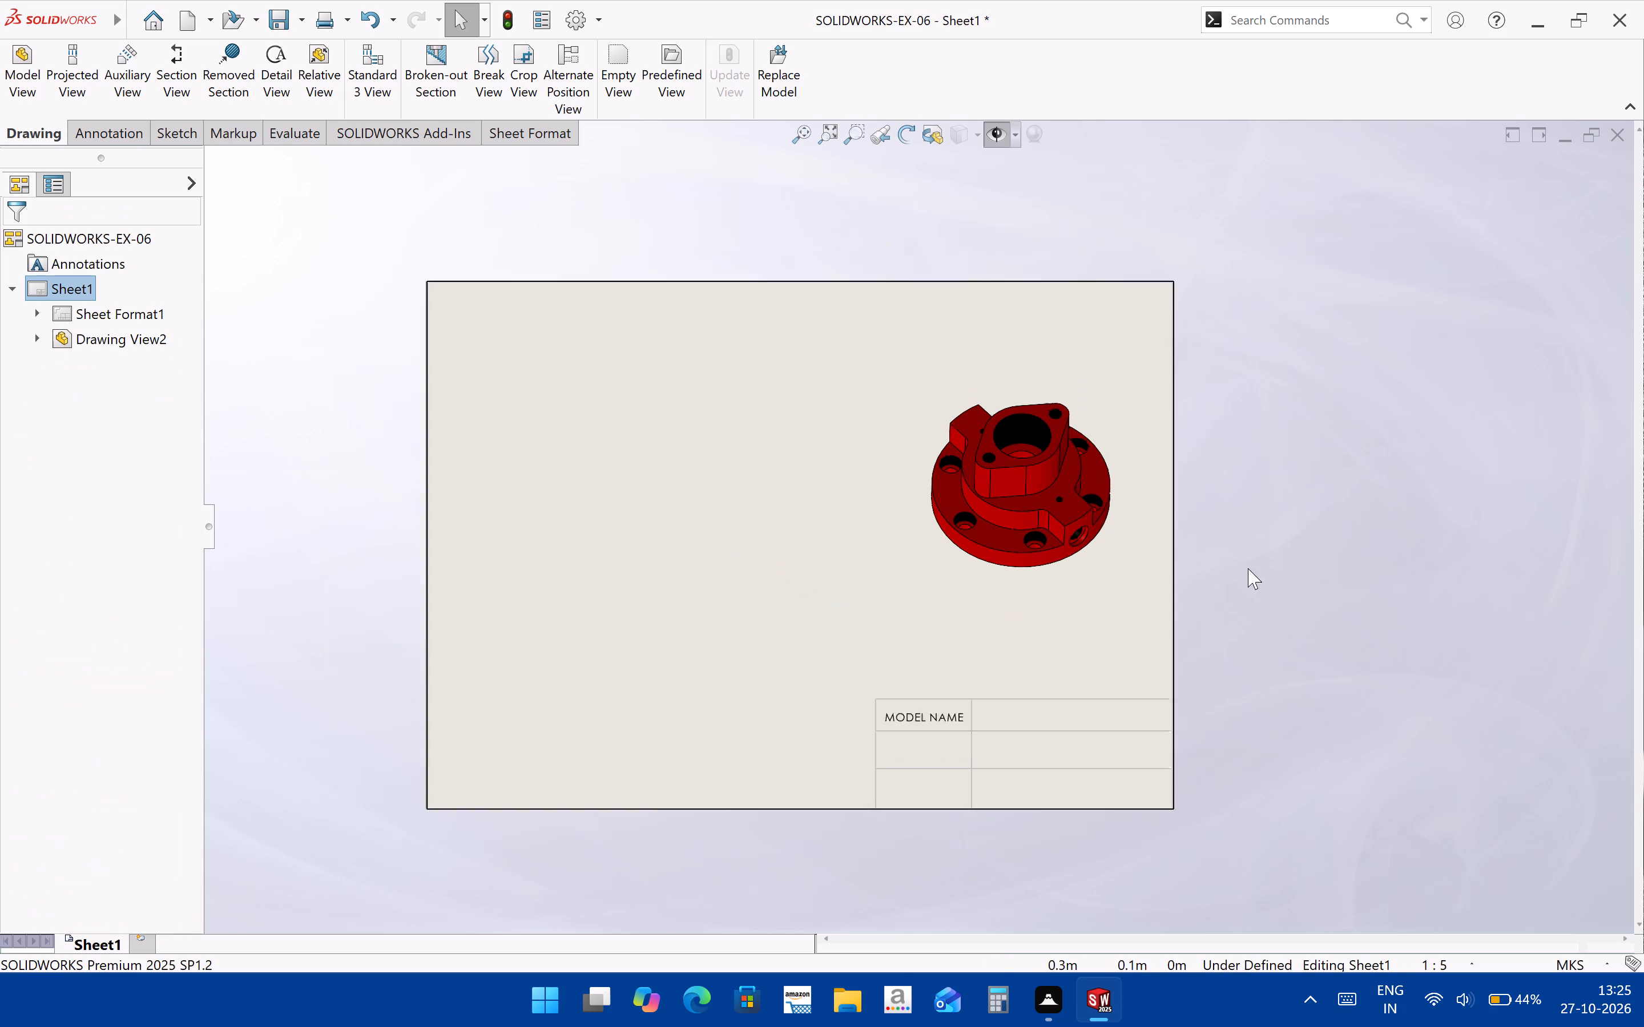
scroll(1248, 568, up, 1)
scroll(1018, 428, down, 2)
middle_drag(986, 572, 1085, 508)
scroll(1085, 504, down, 2)
click(1240, 595)
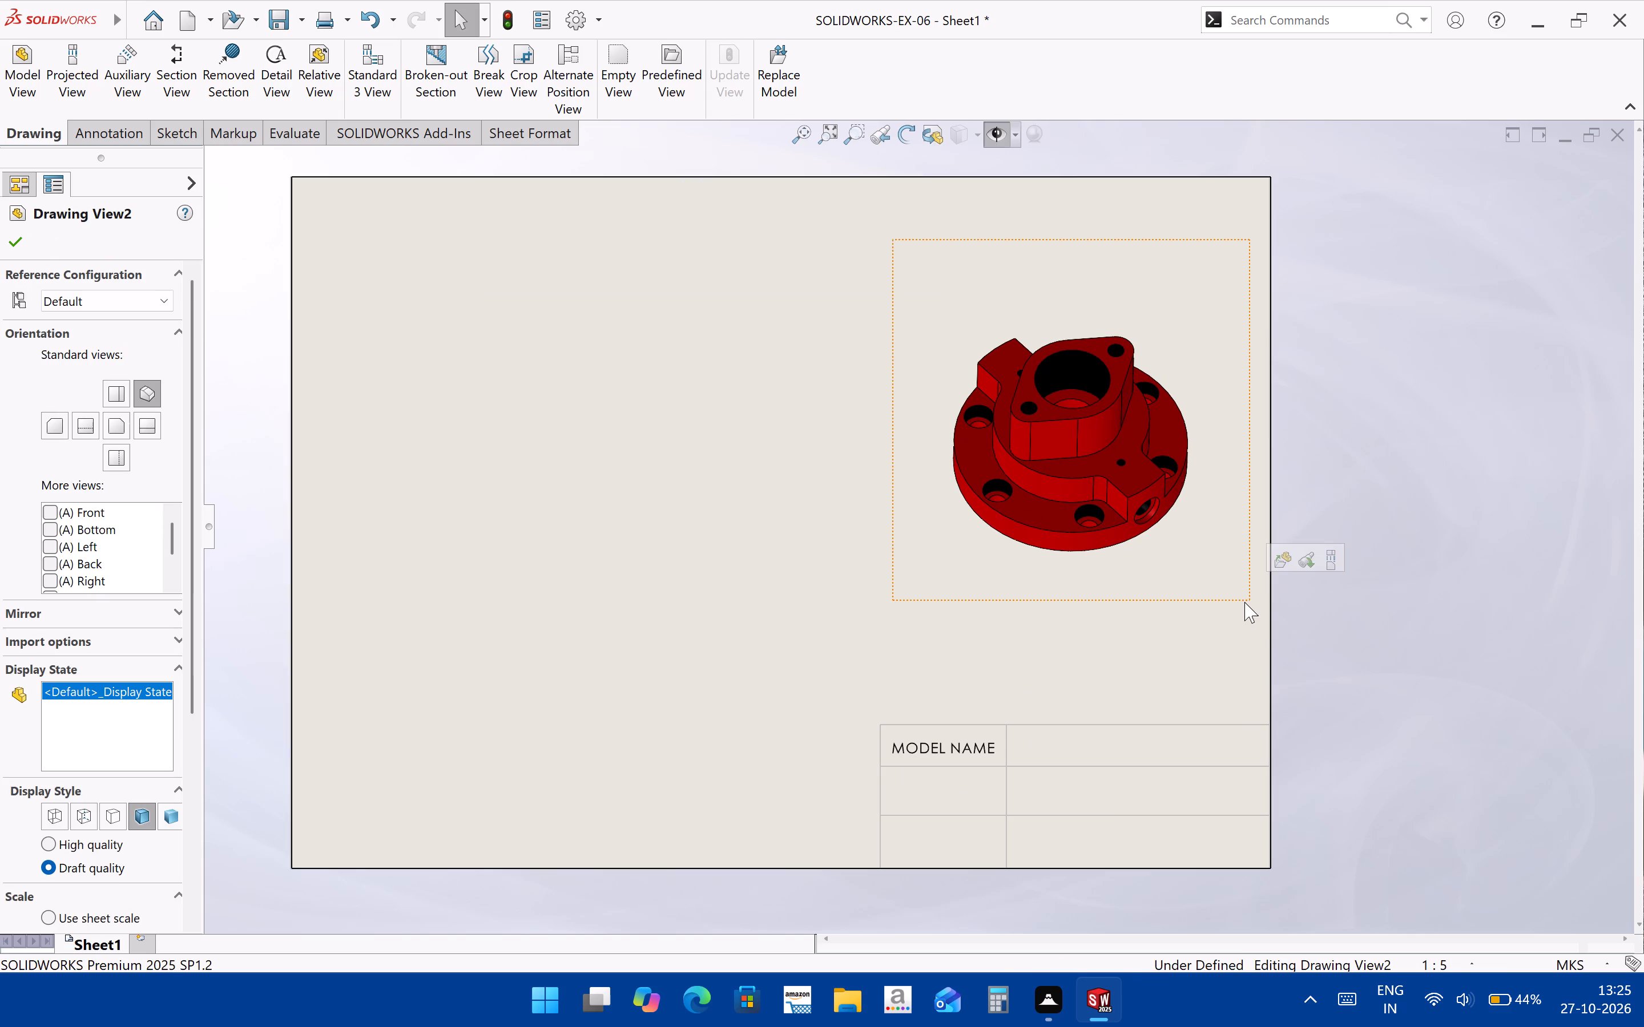
drag(1244, 602, 1252, 556)
drag(1252, 558, 1253, 527)
click(1315, 580)
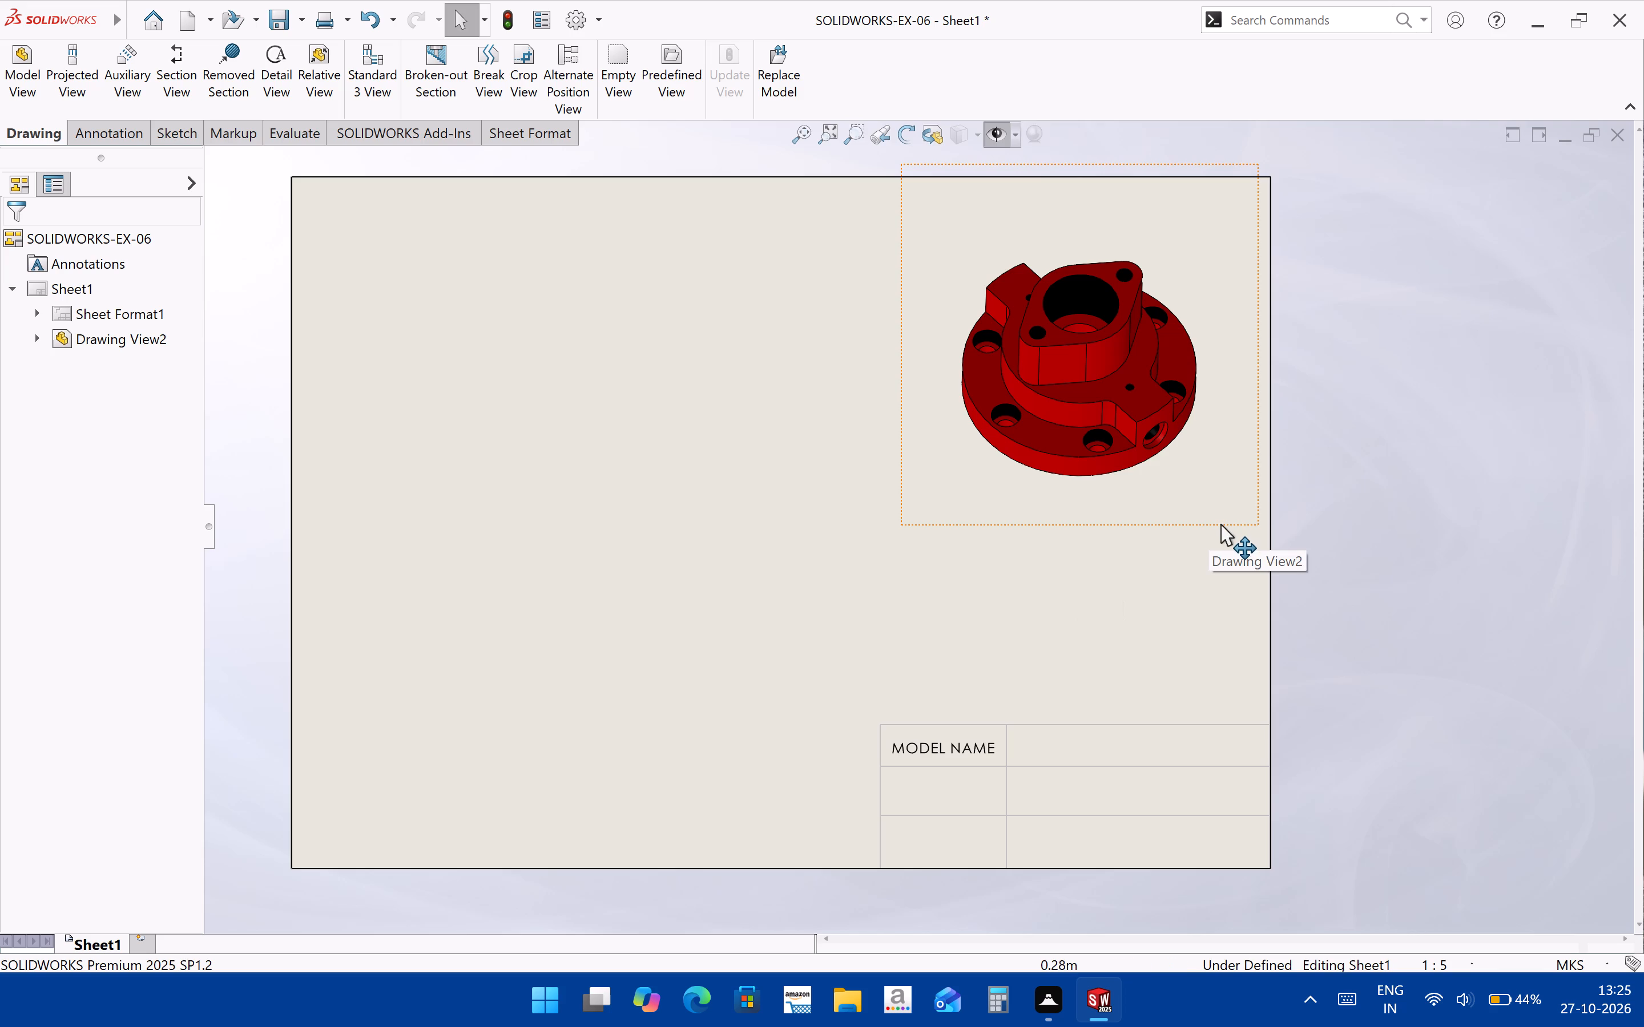
drag(1220, 524, 1243, 478)
click(1250, 594)
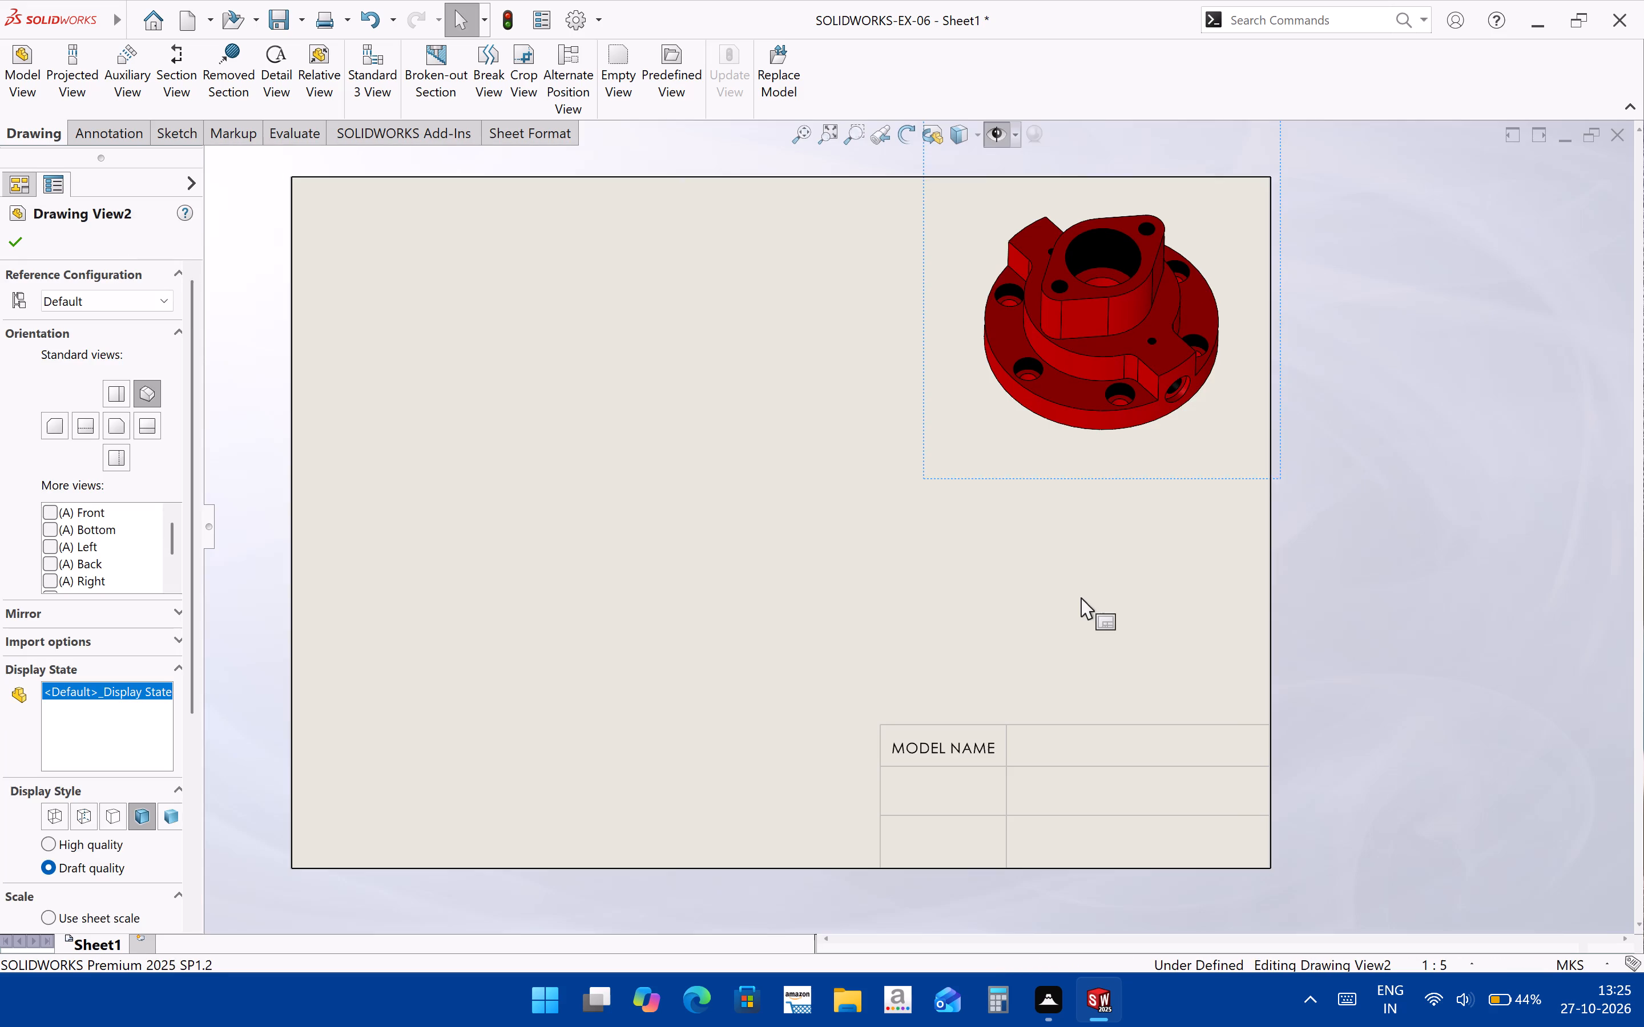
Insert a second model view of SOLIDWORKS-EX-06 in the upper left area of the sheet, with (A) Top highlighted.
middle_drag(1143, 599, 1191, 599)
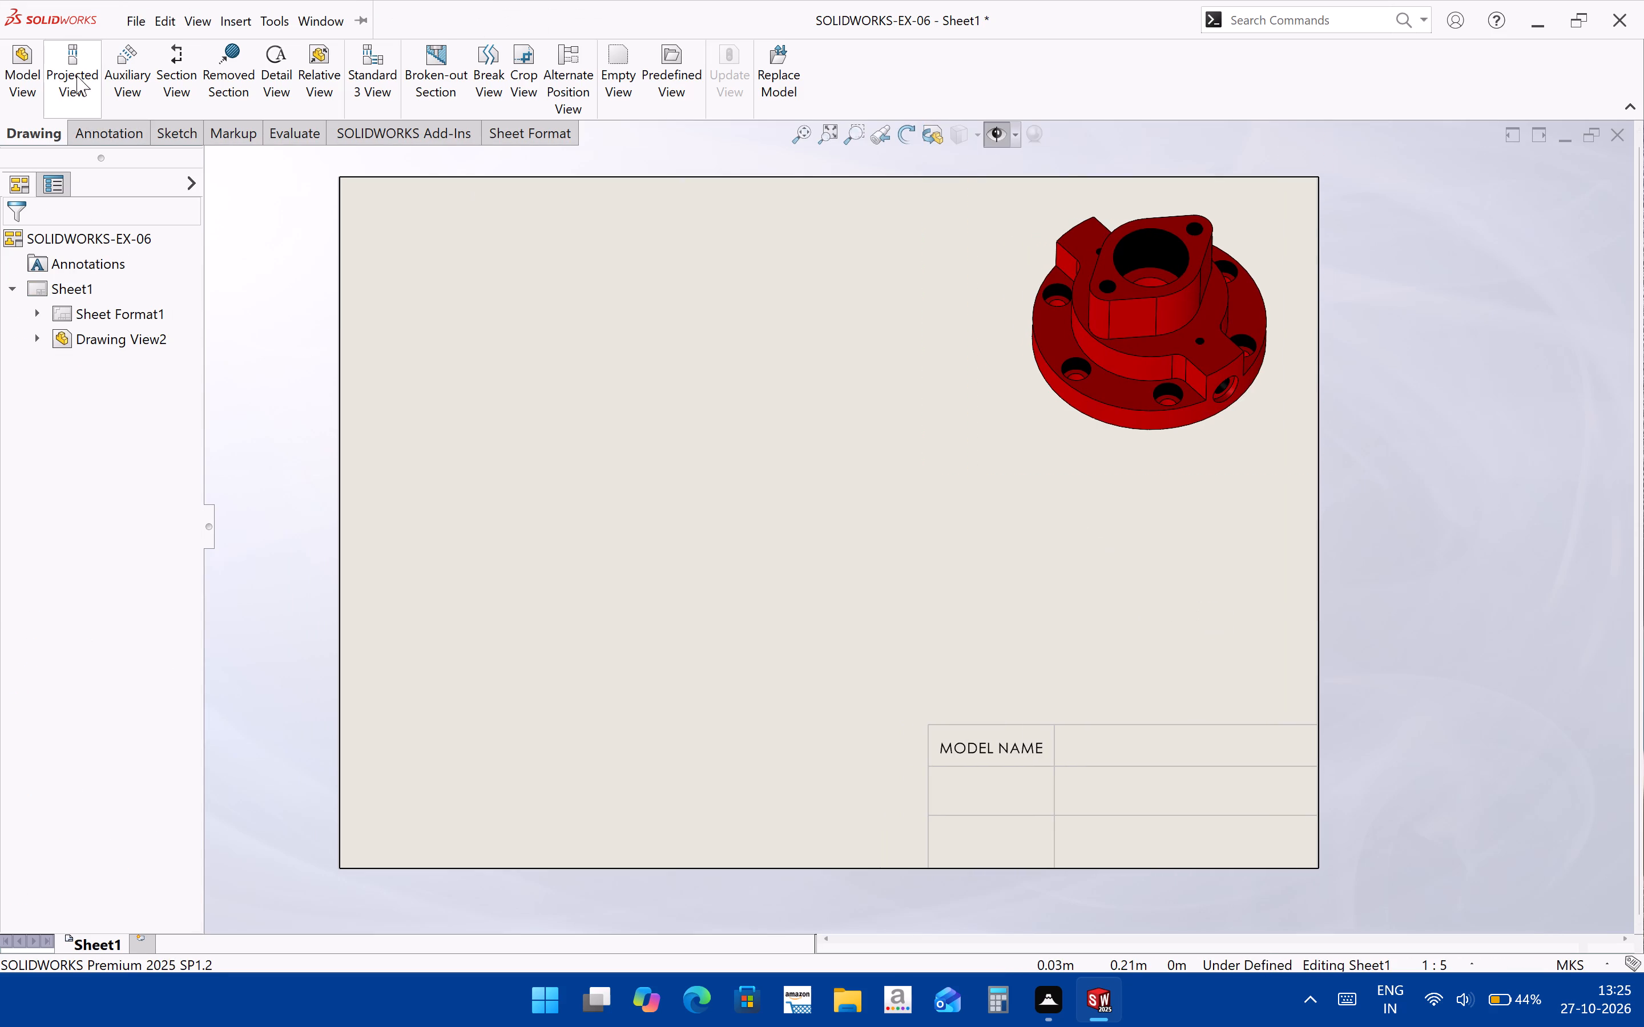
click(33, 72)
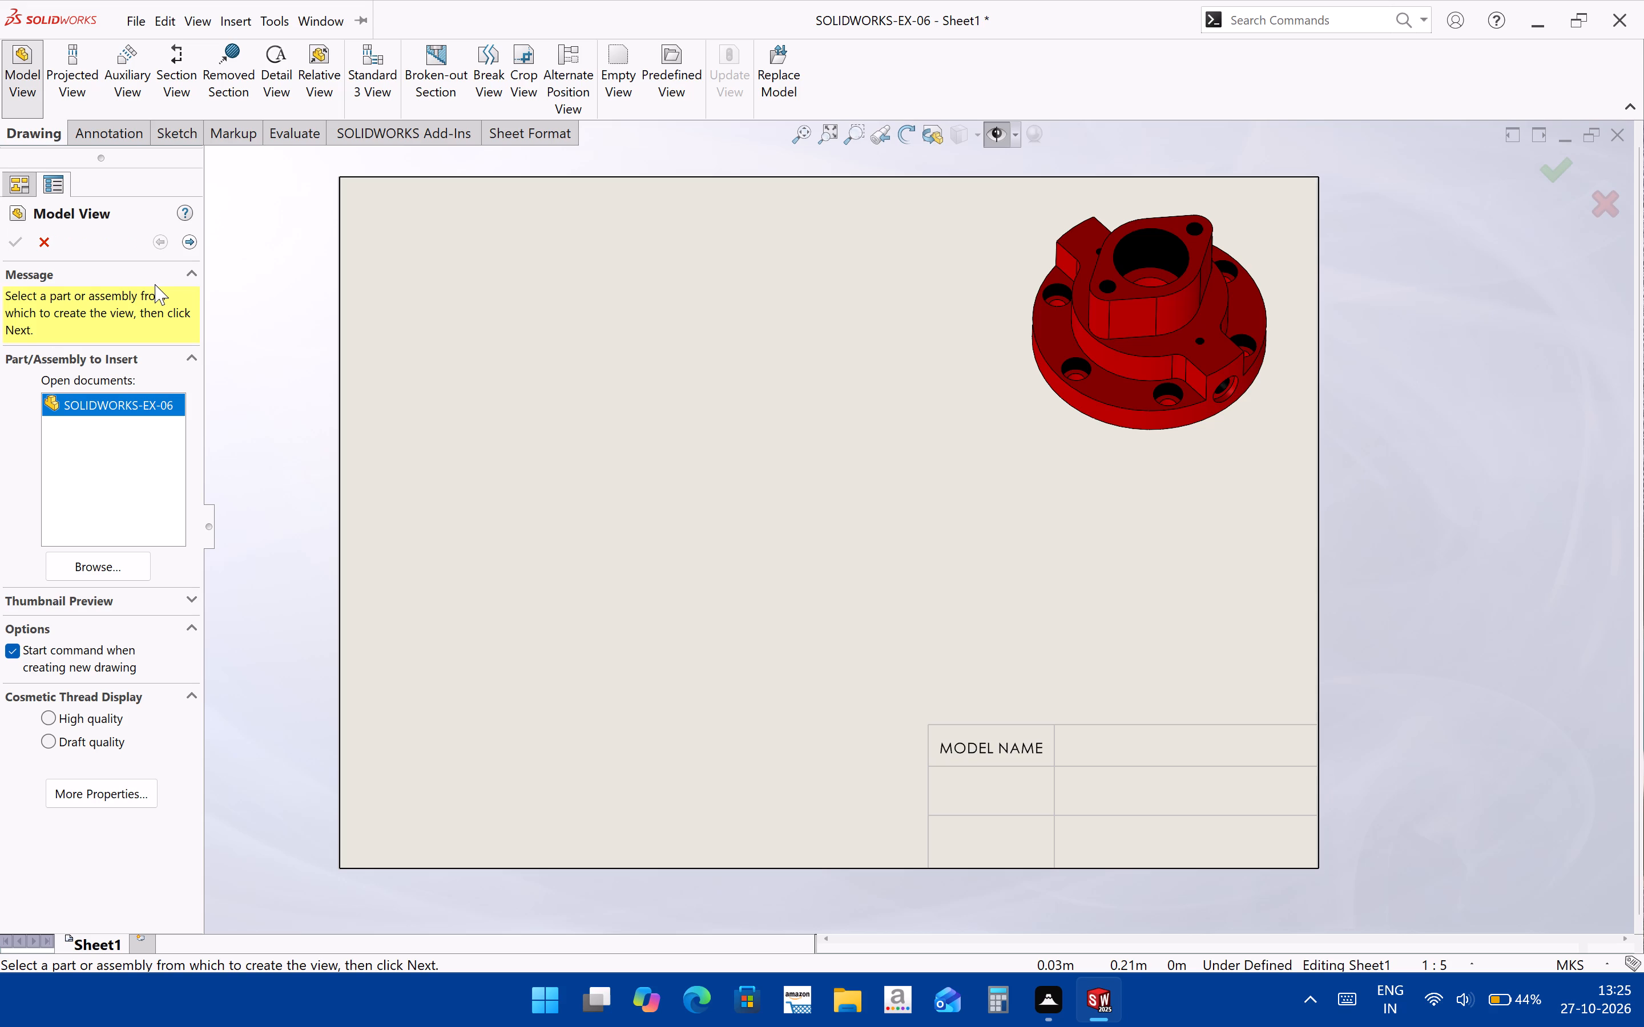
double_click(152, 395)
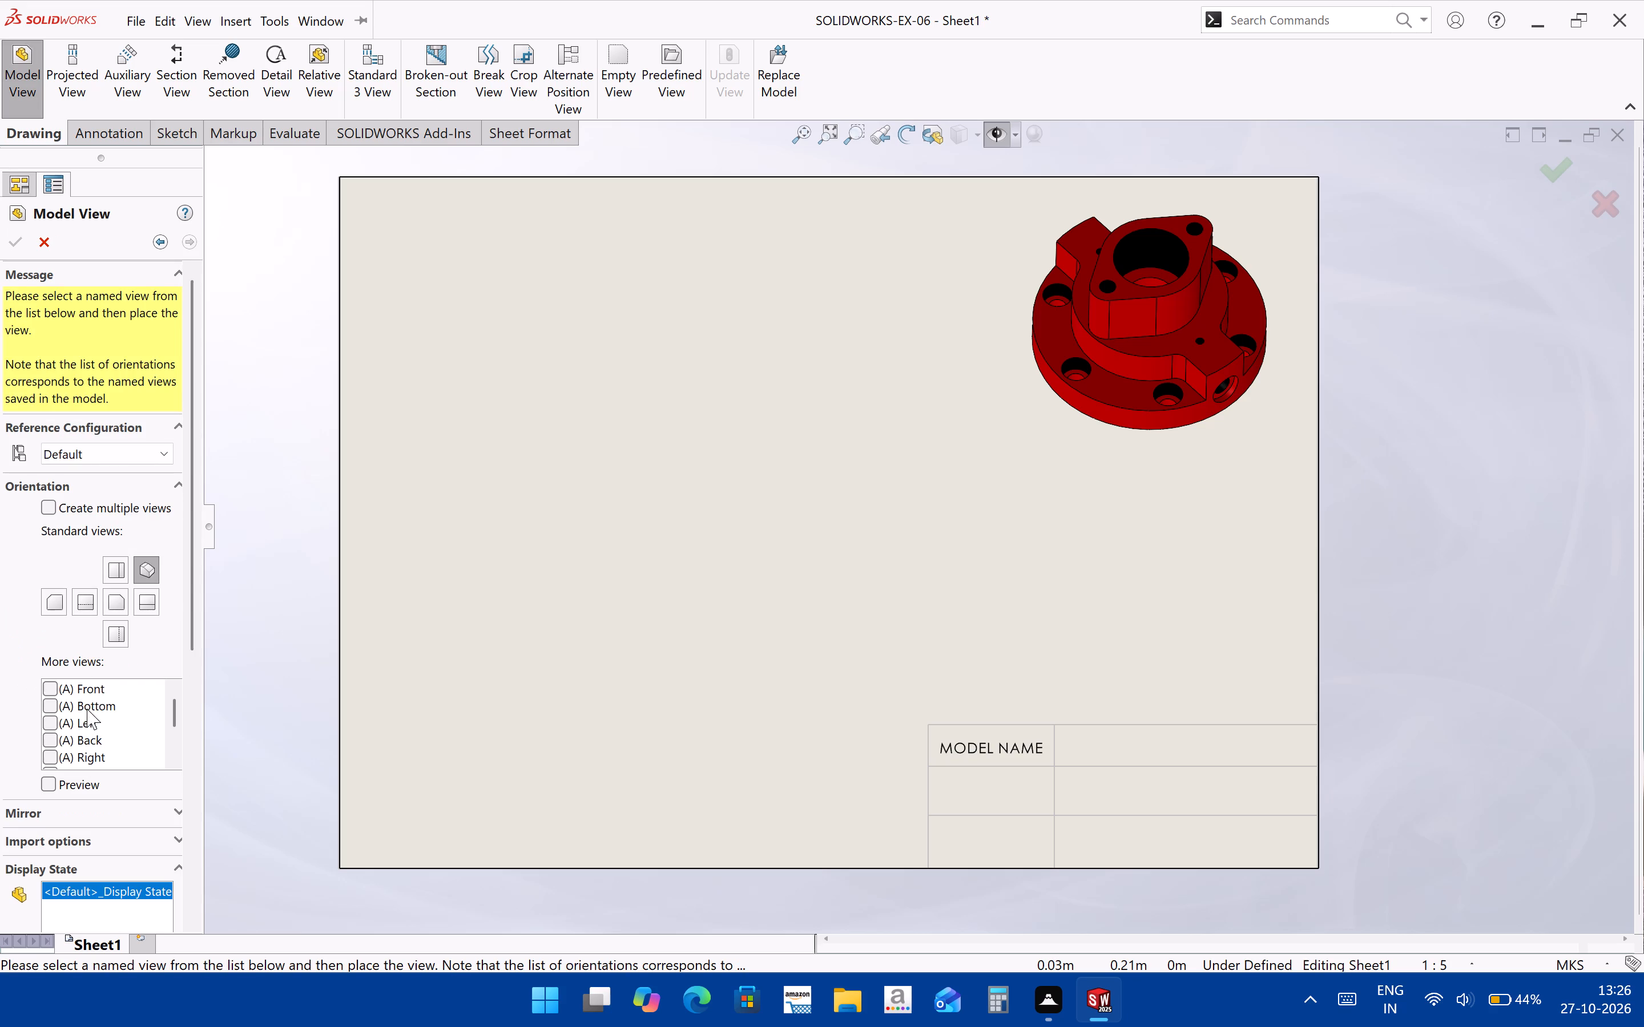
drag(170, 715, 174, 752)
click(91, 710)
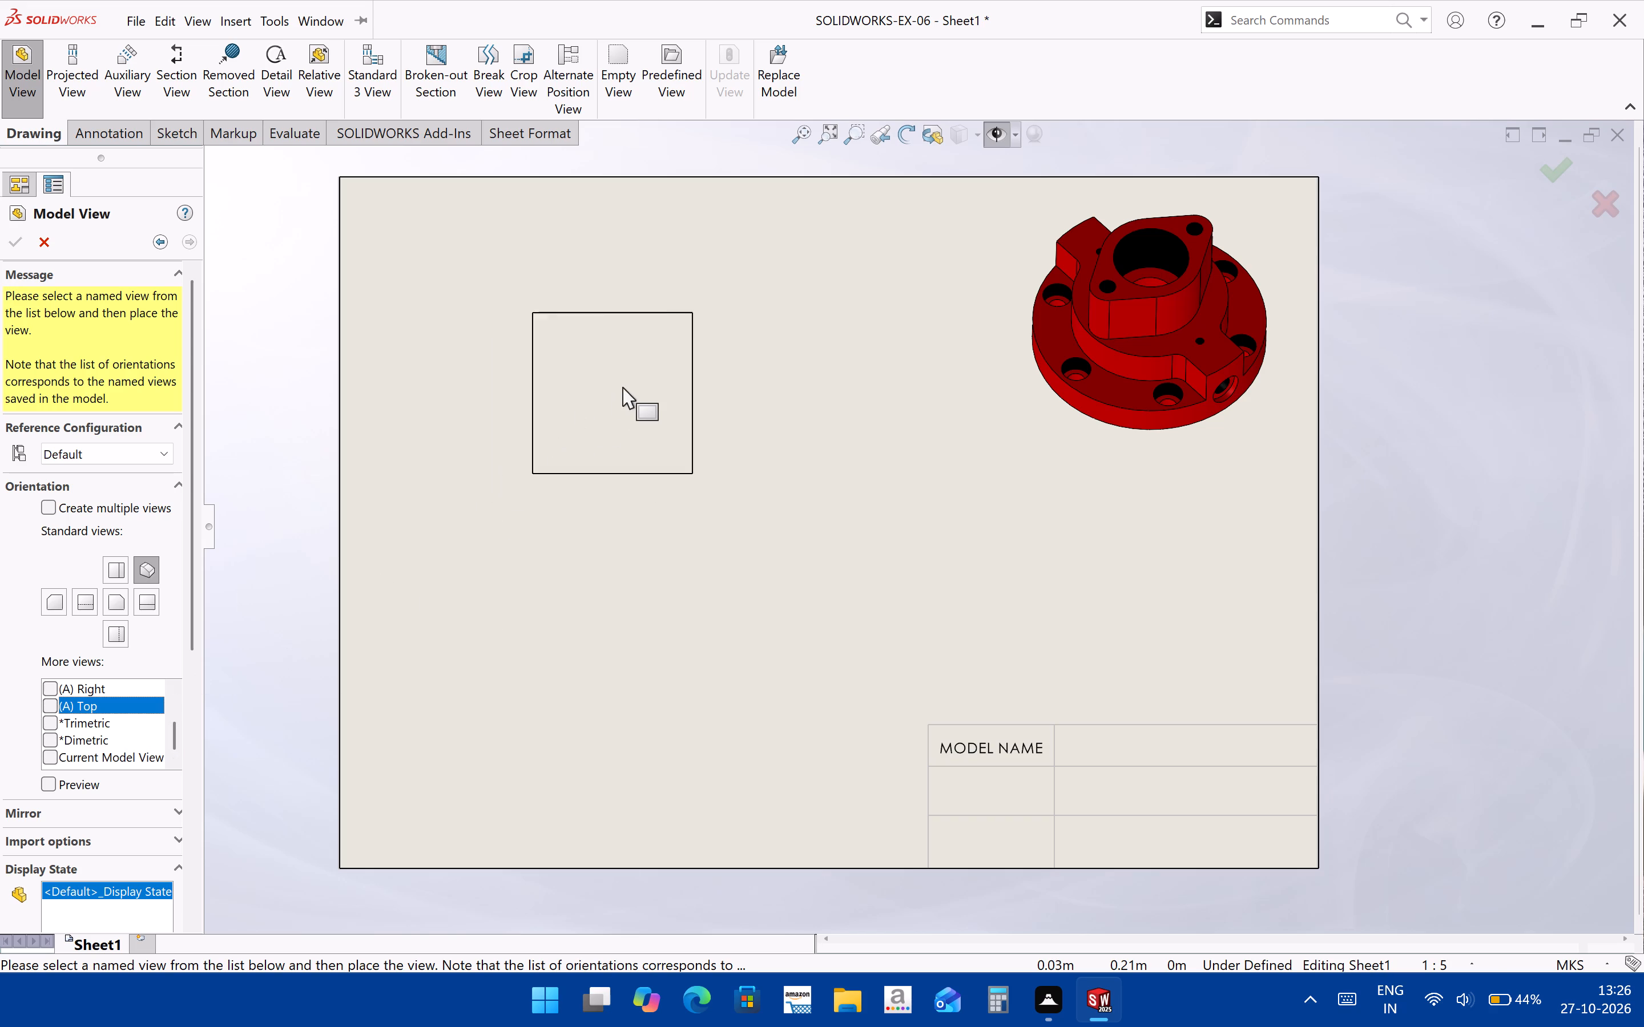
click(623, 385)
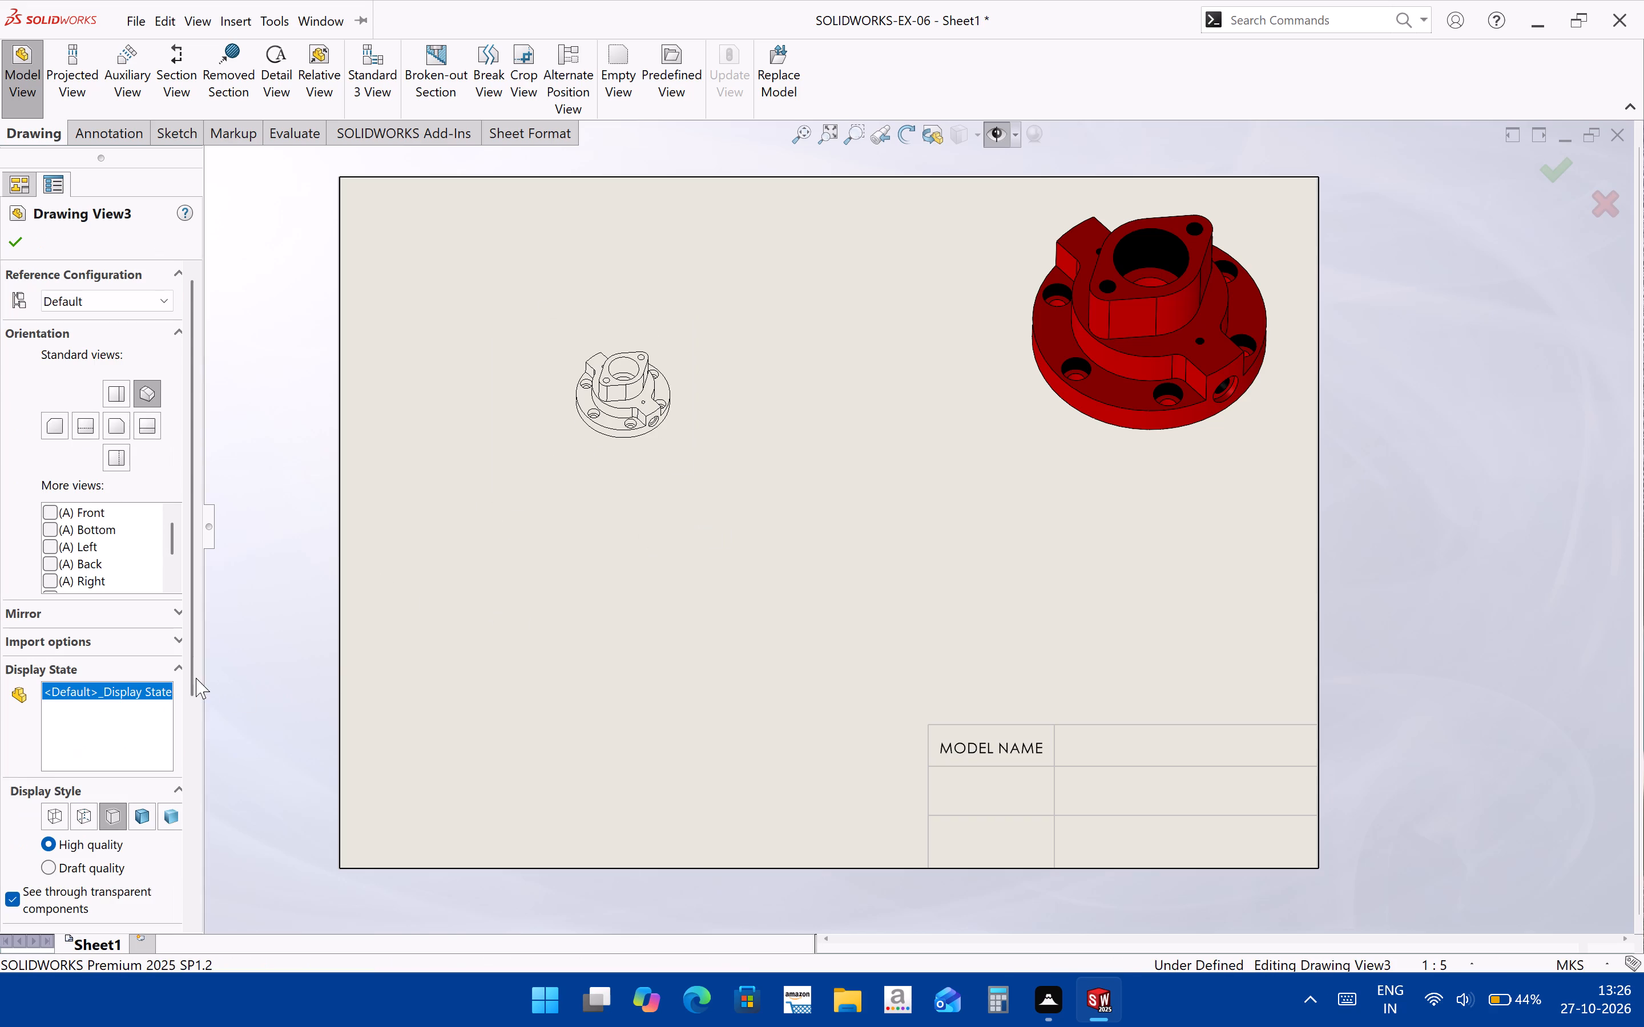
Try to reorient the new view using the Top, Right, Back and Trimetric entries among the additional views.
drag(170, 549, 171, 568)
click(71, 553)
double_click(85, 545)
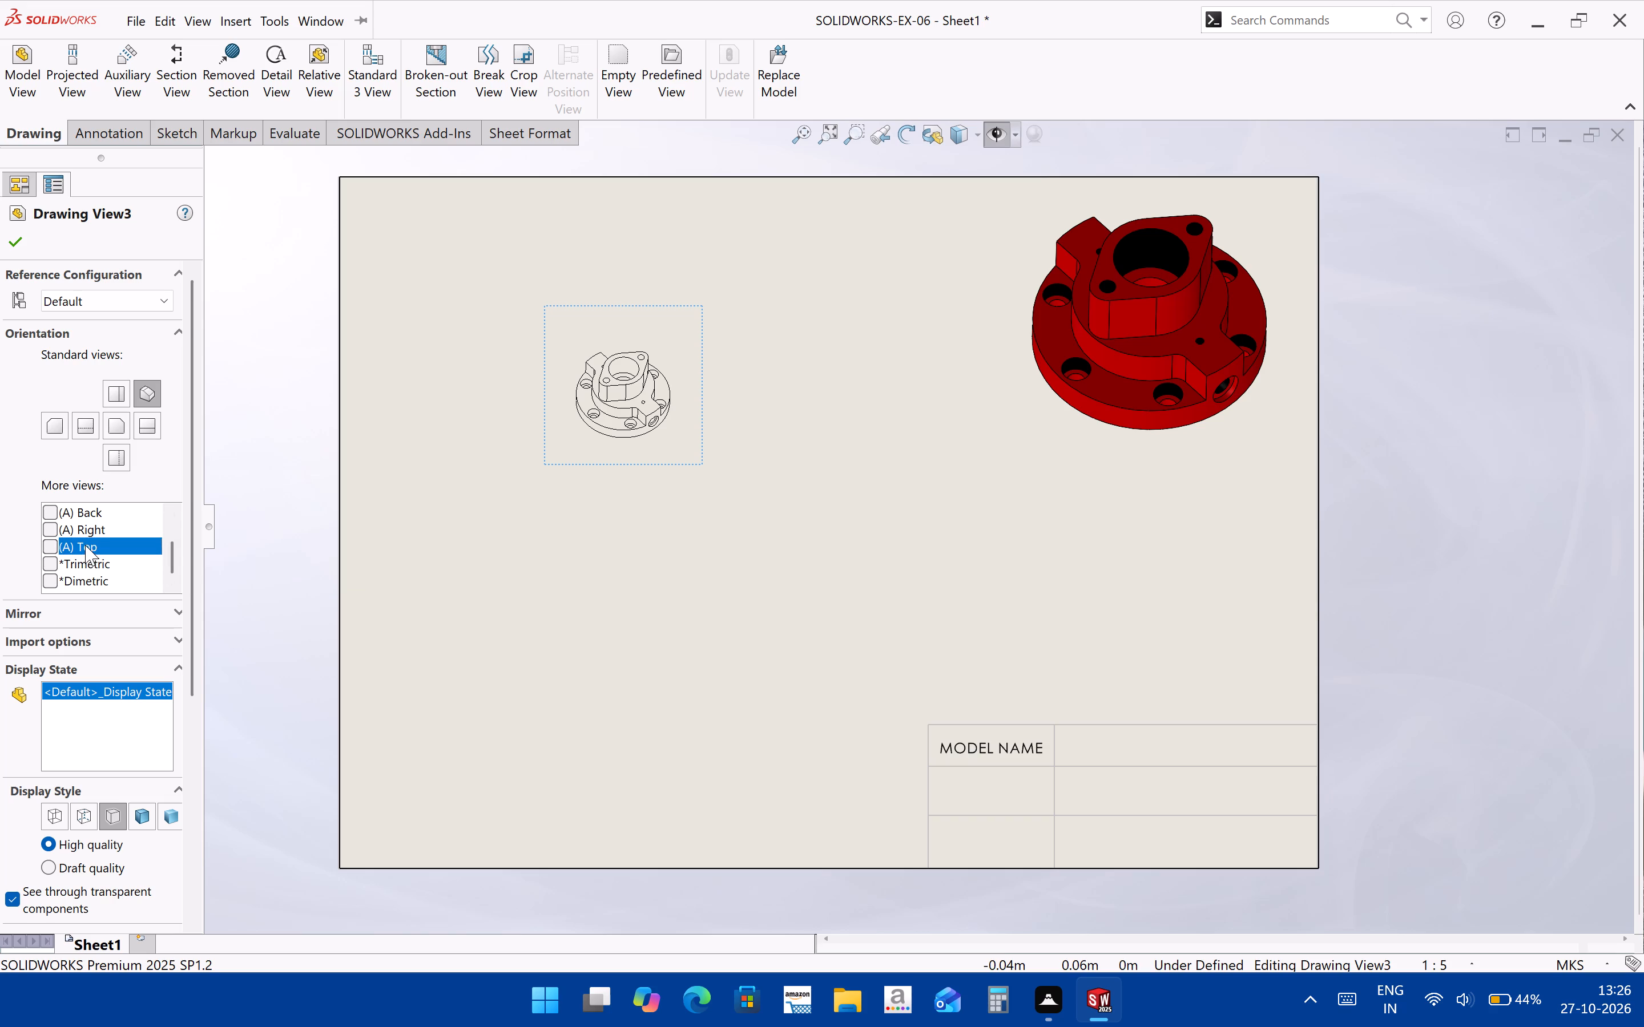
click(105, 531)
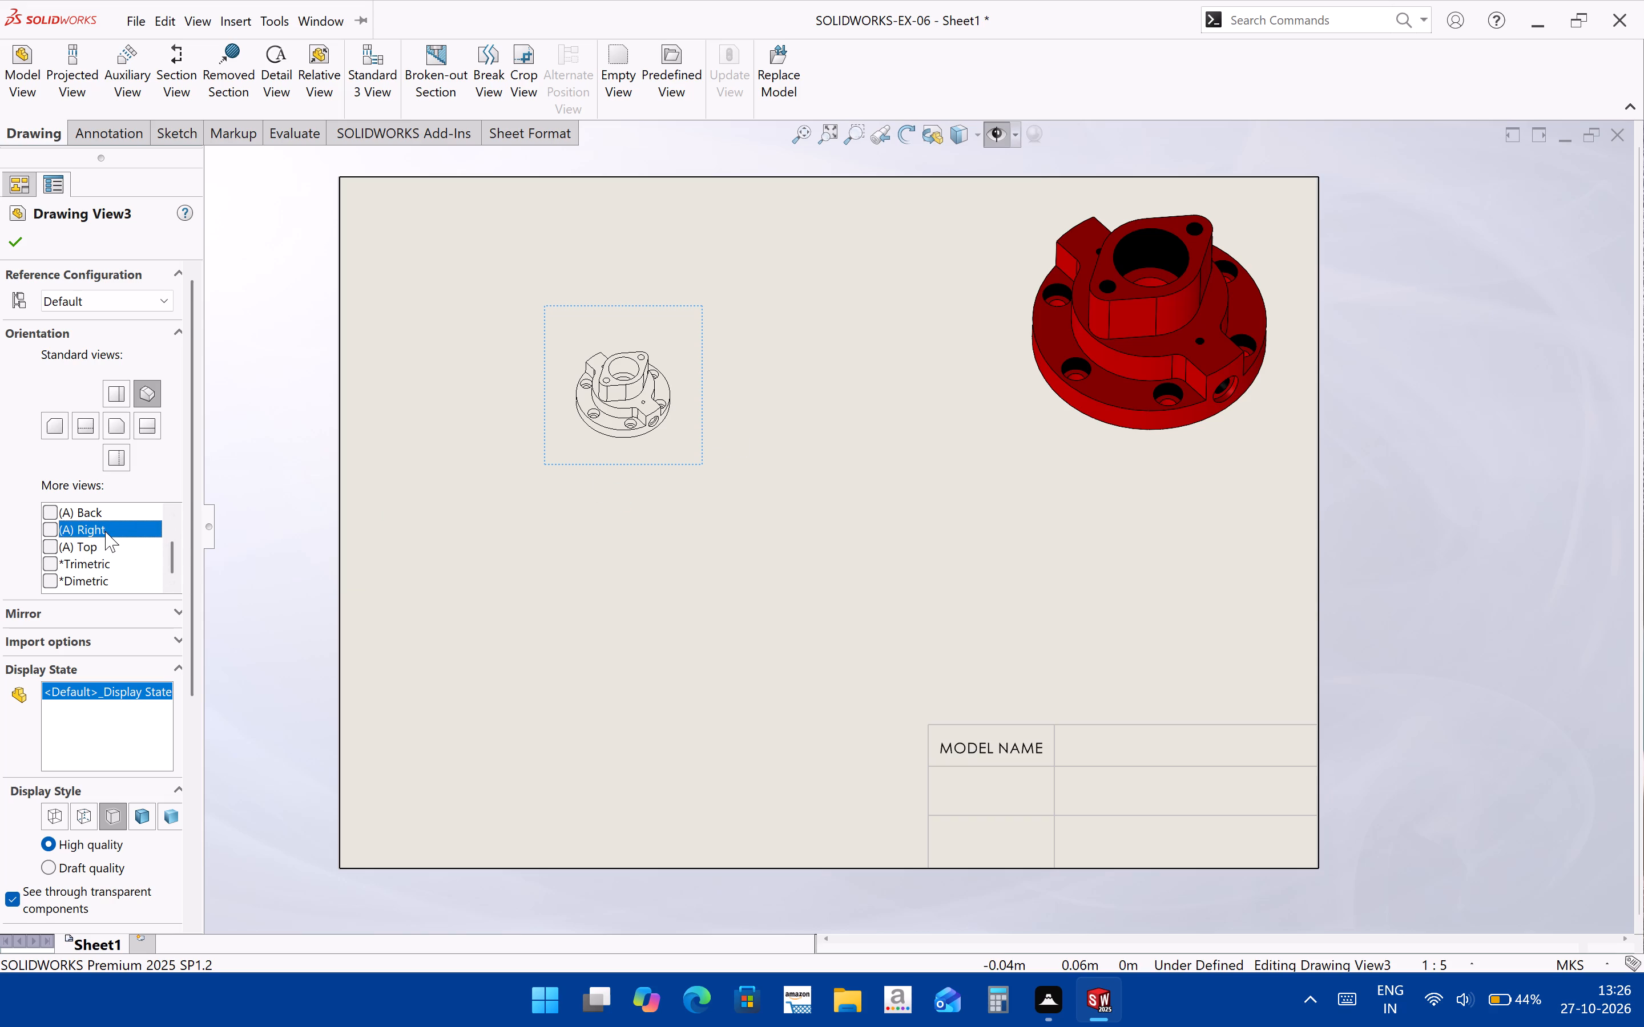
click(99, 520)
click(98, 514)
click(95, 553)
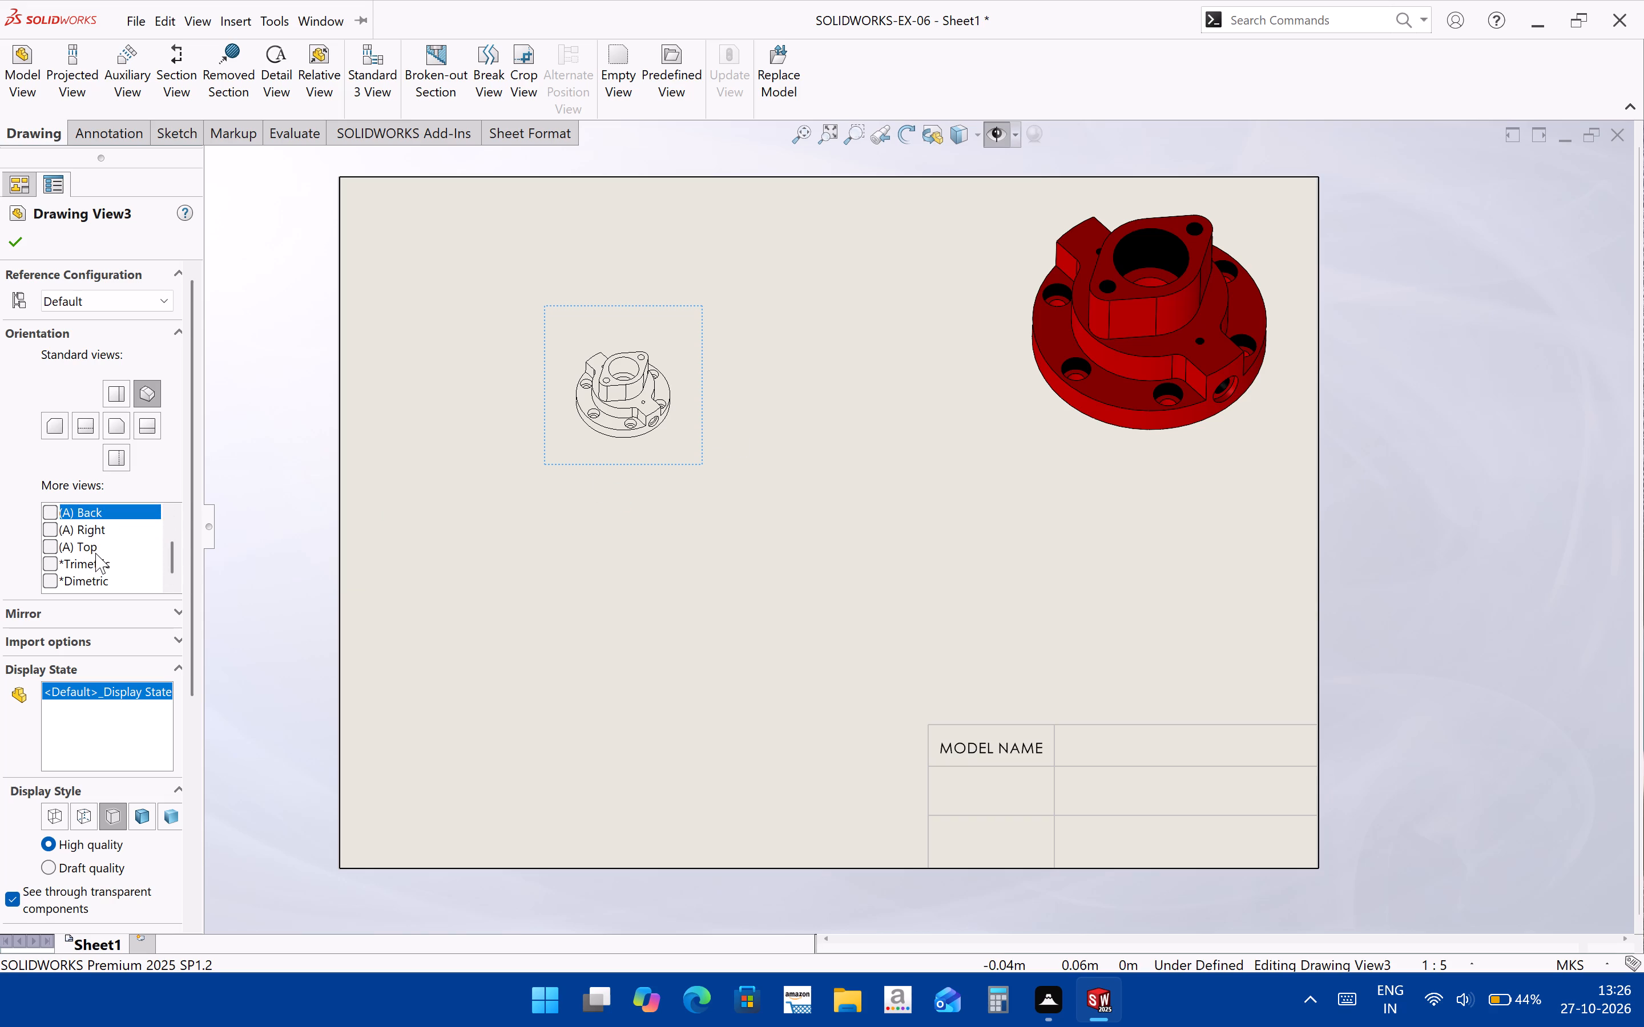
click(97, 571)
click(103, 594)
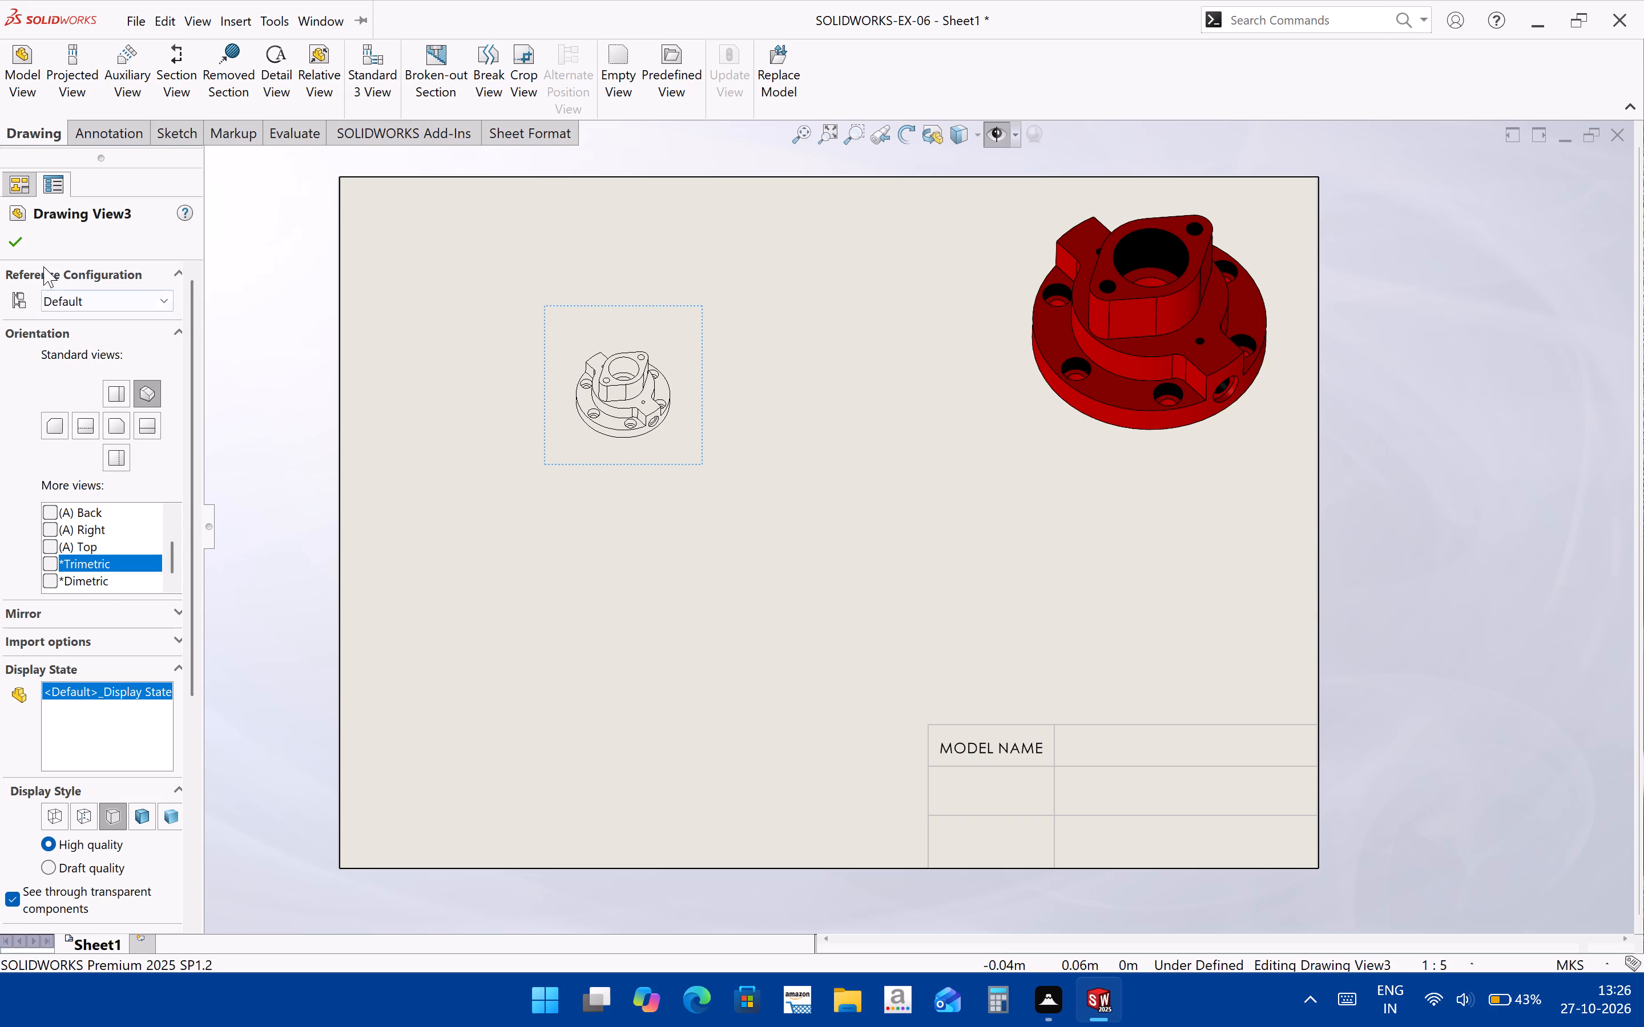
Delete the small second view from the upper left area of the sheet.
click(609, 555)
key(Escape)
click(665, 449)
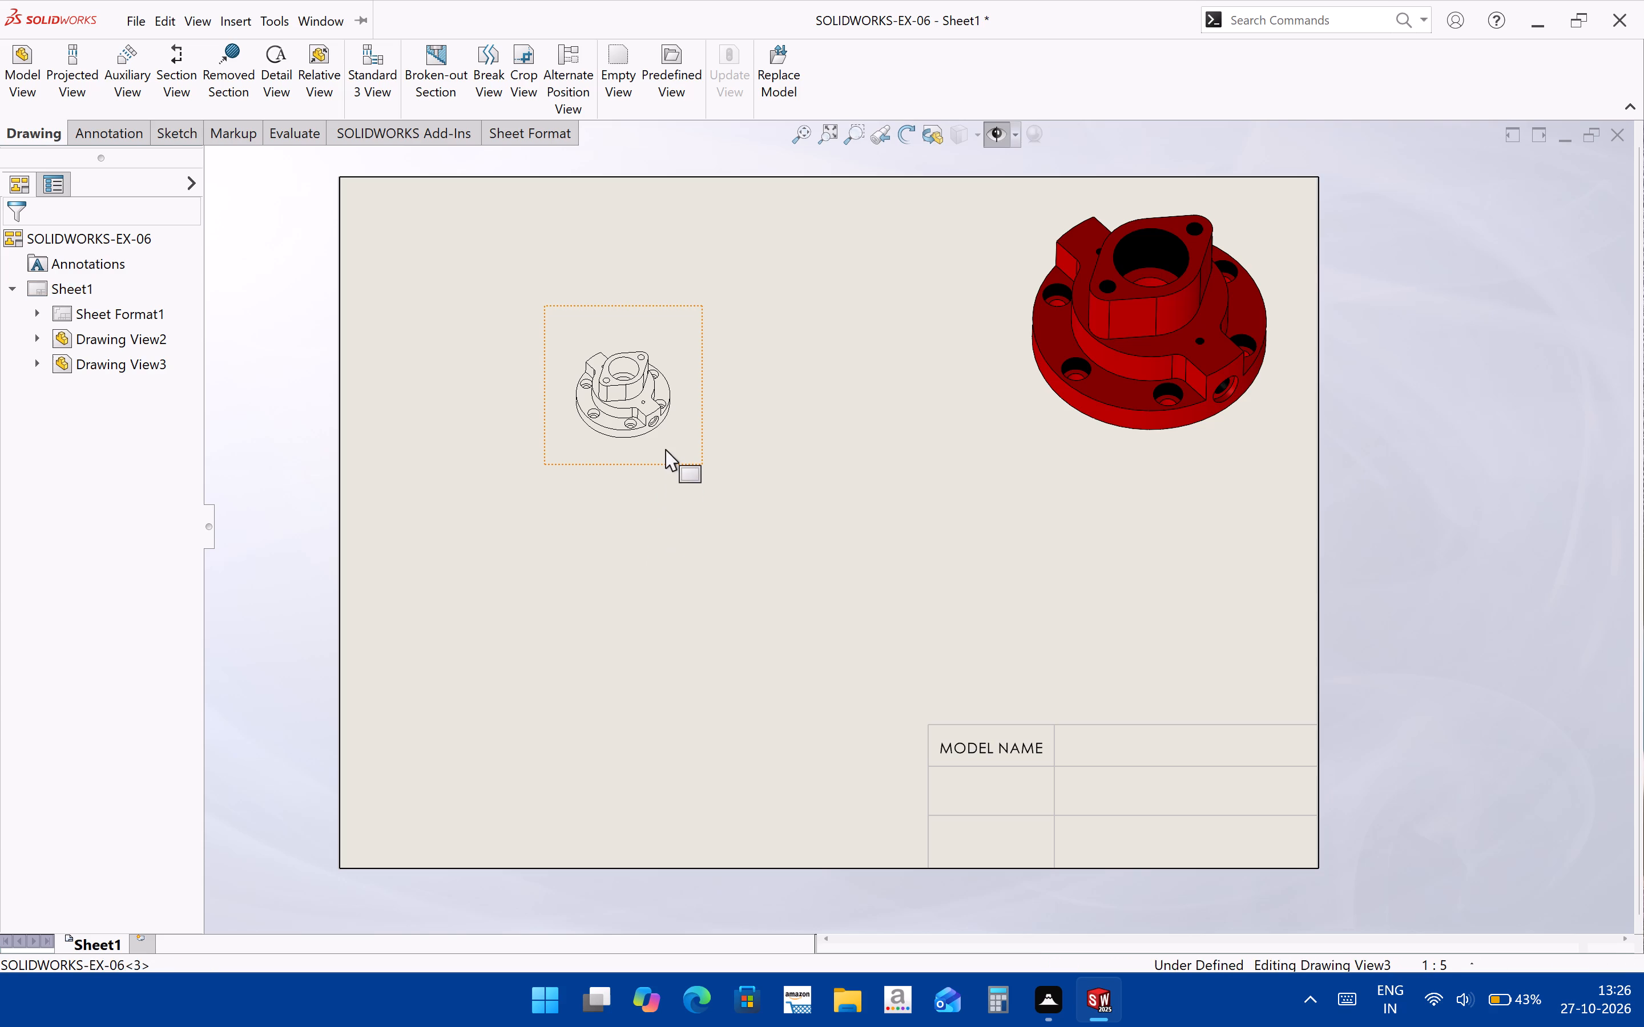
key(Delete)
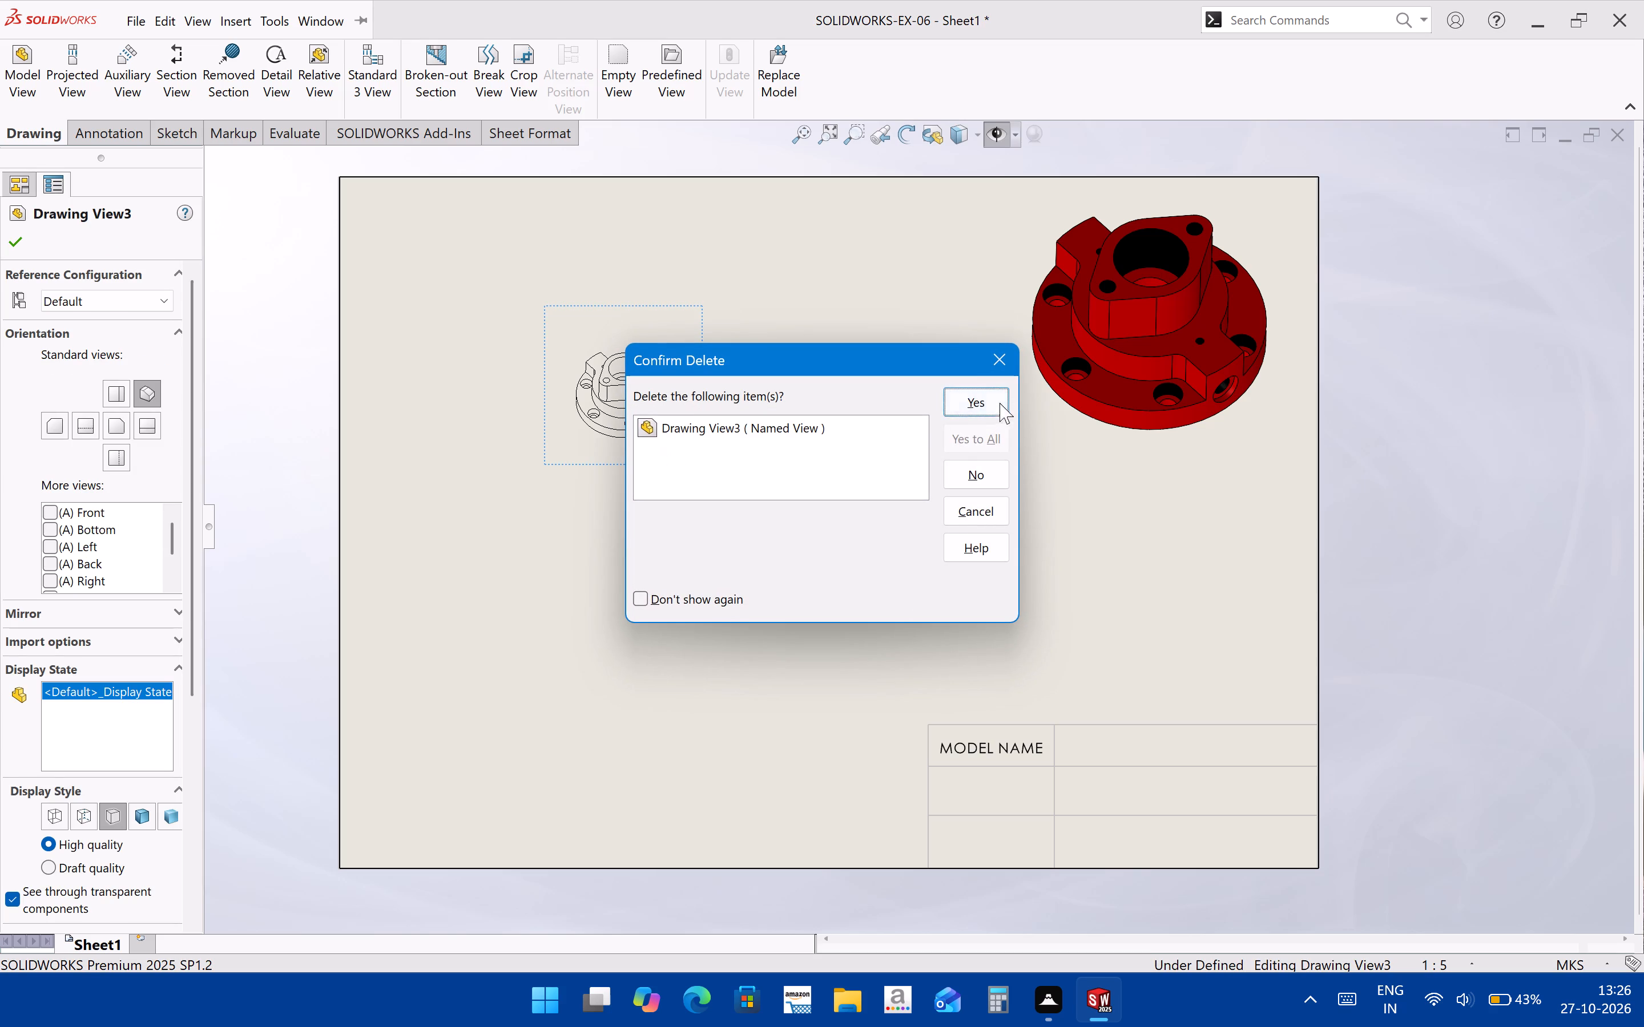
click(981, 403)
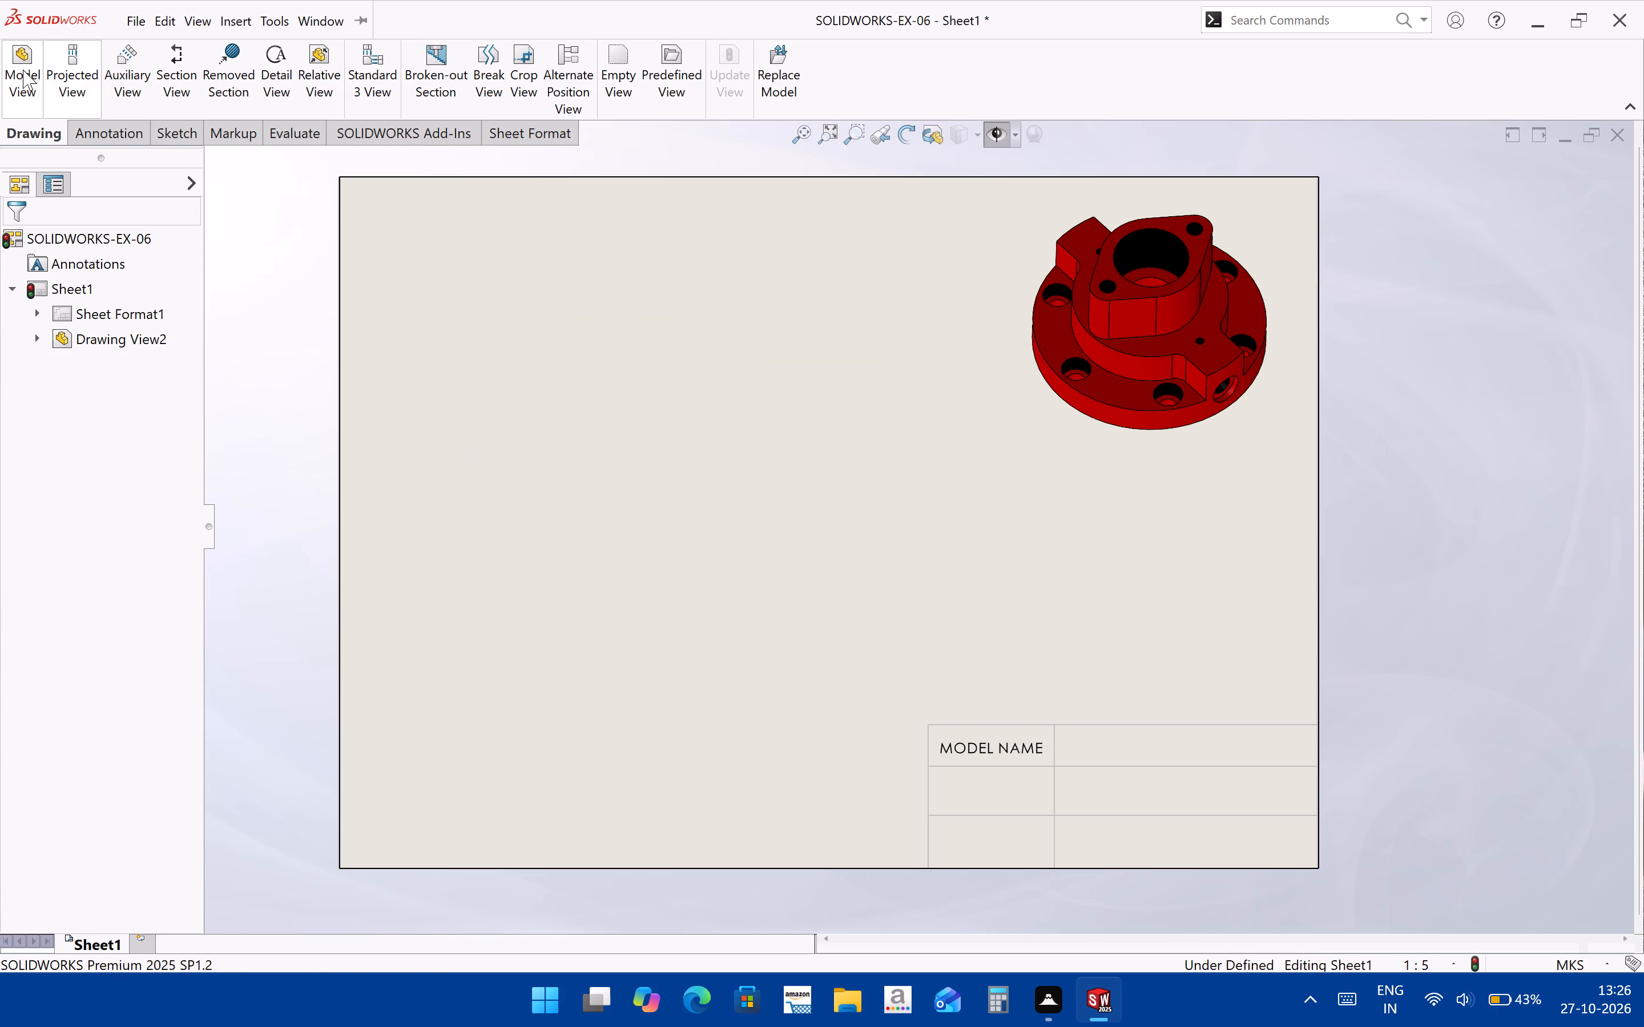
Insert another model view of SOLIDWORKS-EX-06 in the sheet's upper left area and set it to the standard Top orientation.
click(23, 70)
double_click(143, 406)
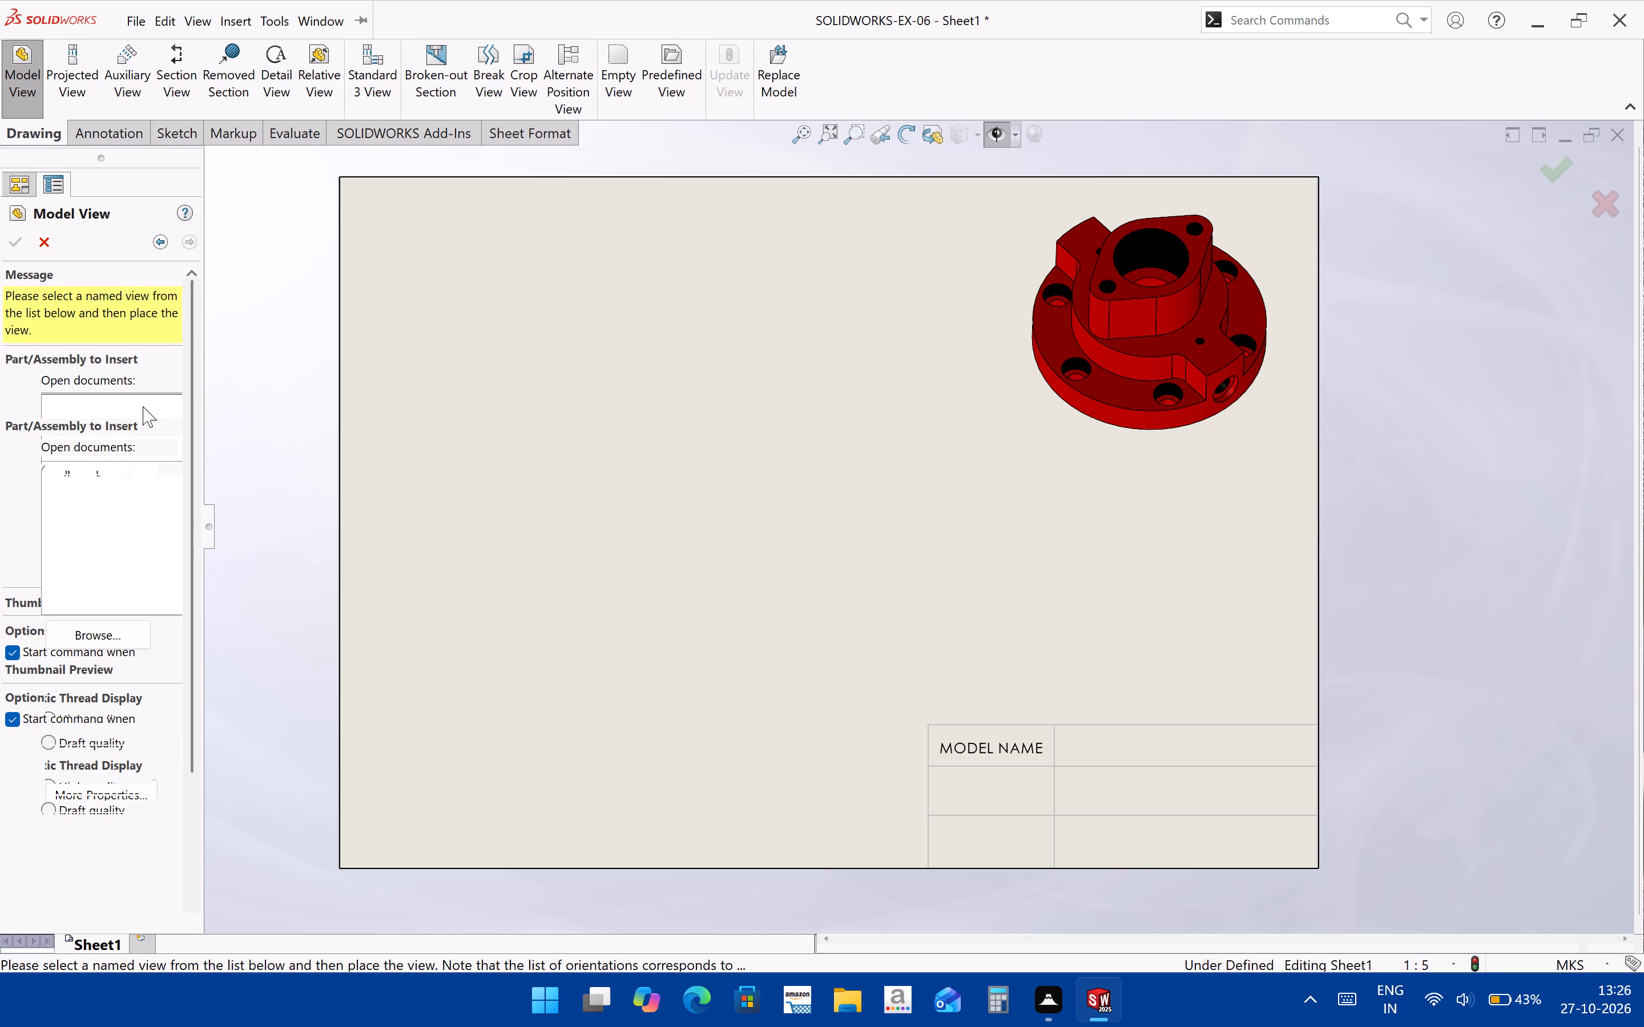
click(631, 373)
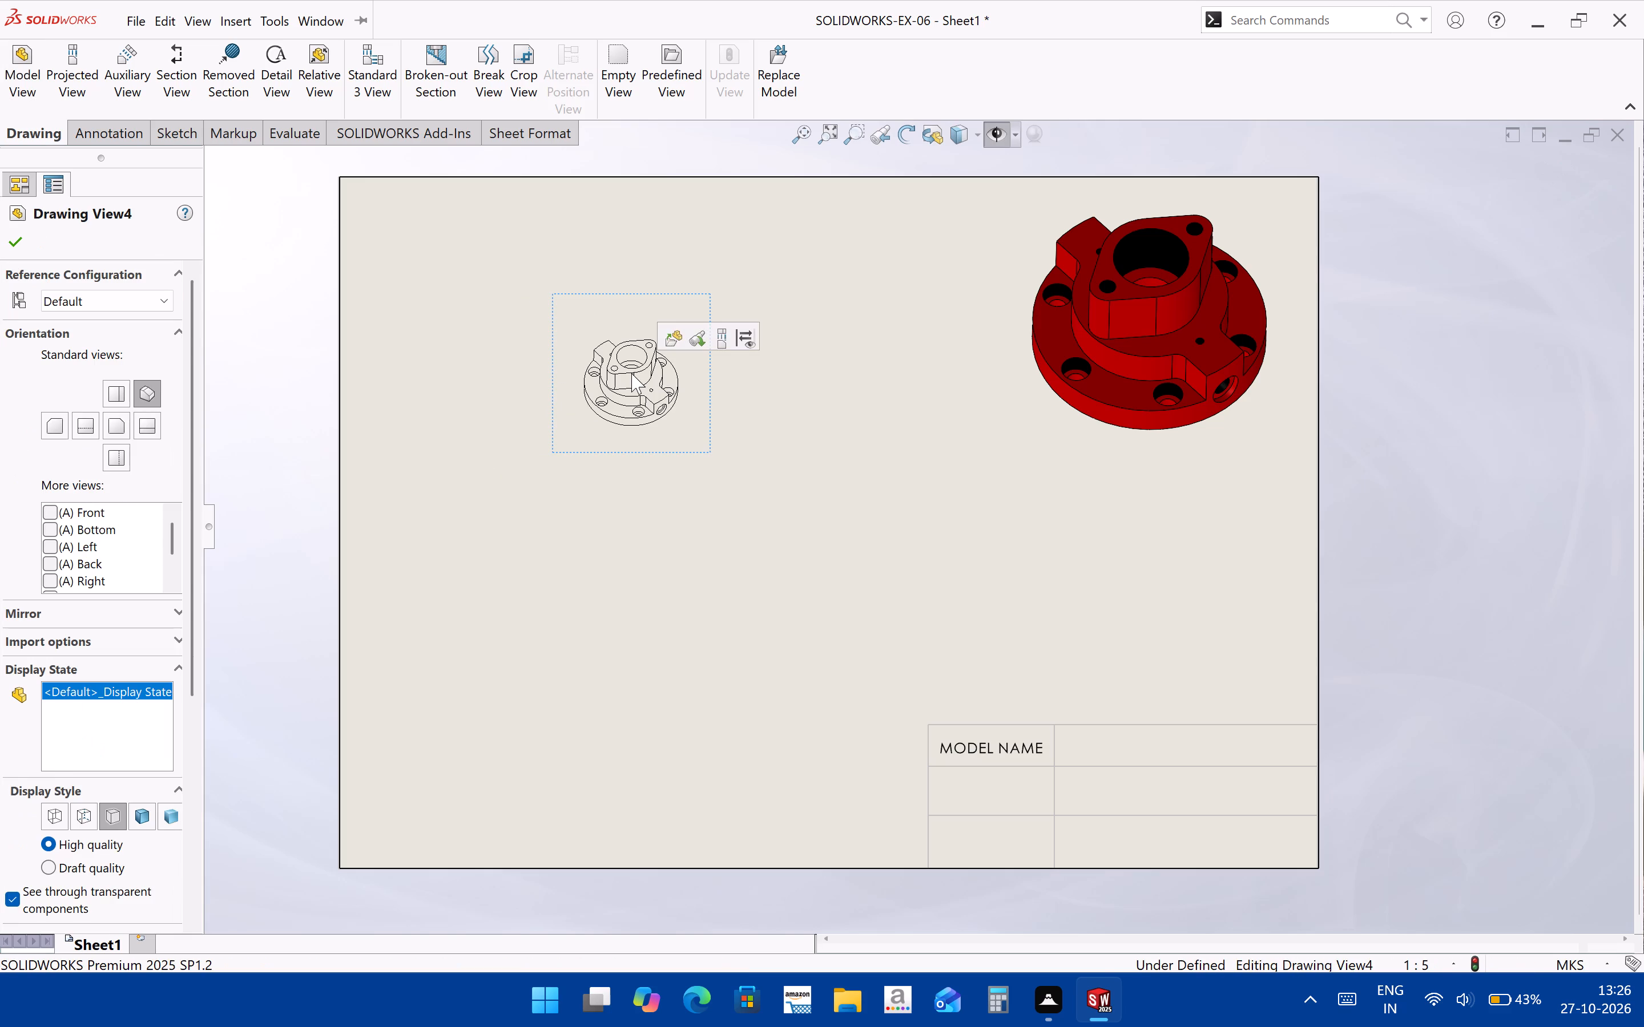
click(120, 393)
click(120, 393)
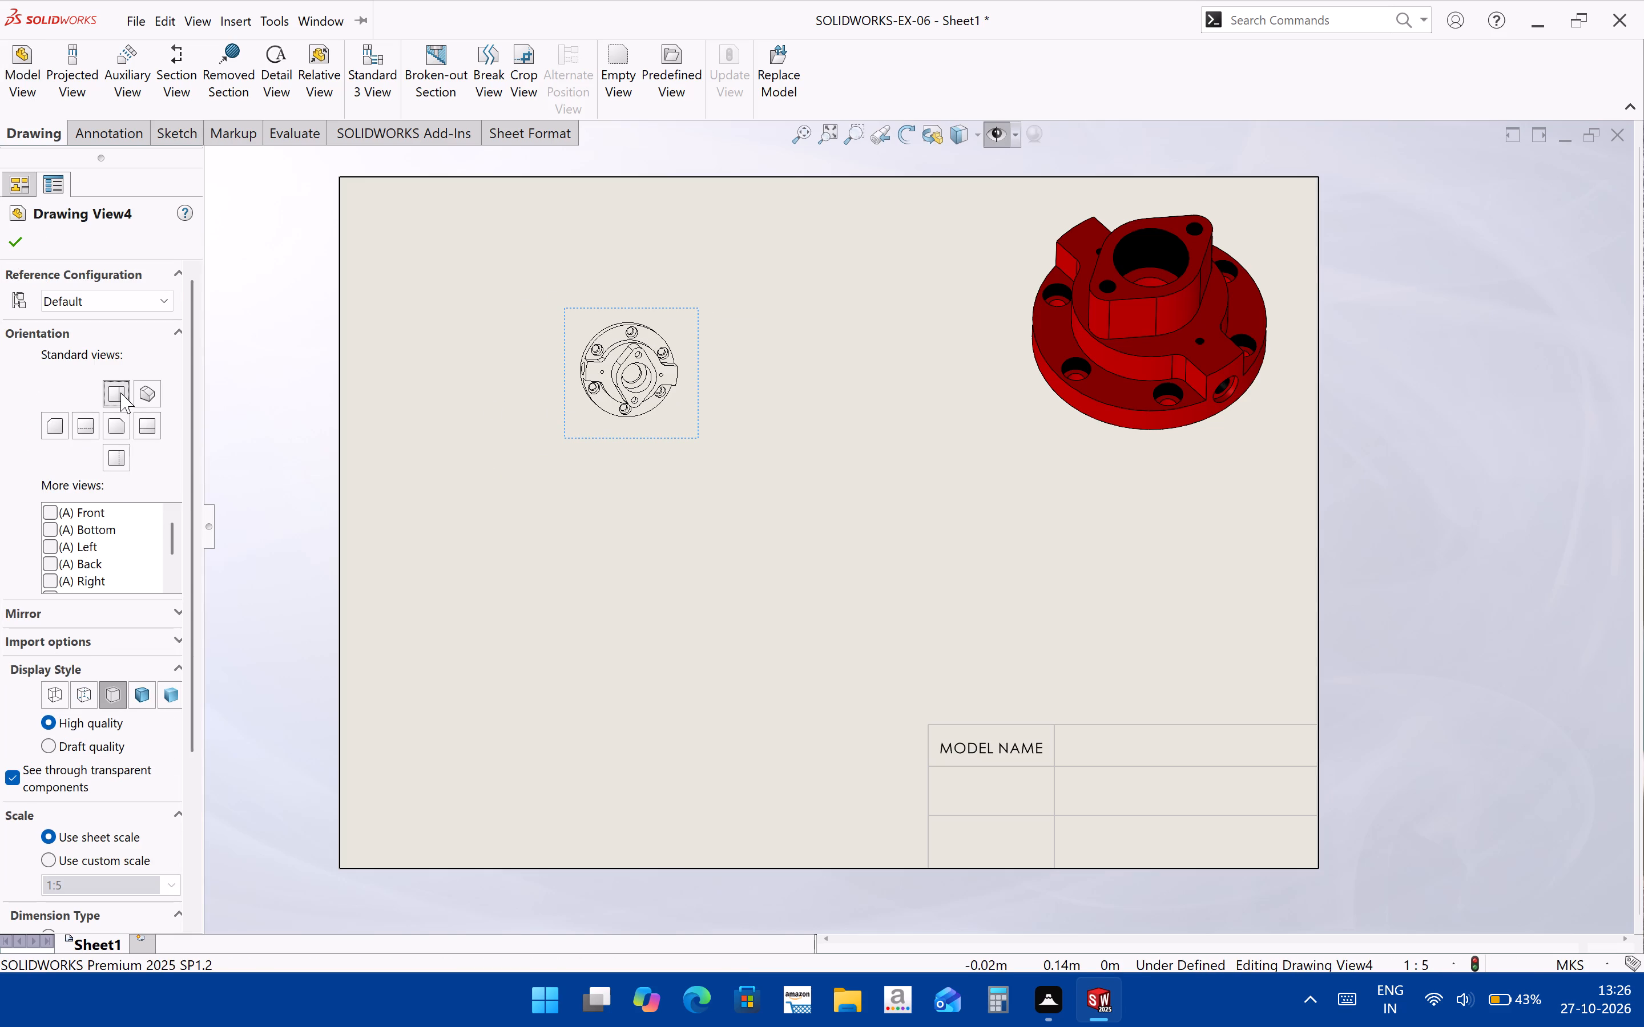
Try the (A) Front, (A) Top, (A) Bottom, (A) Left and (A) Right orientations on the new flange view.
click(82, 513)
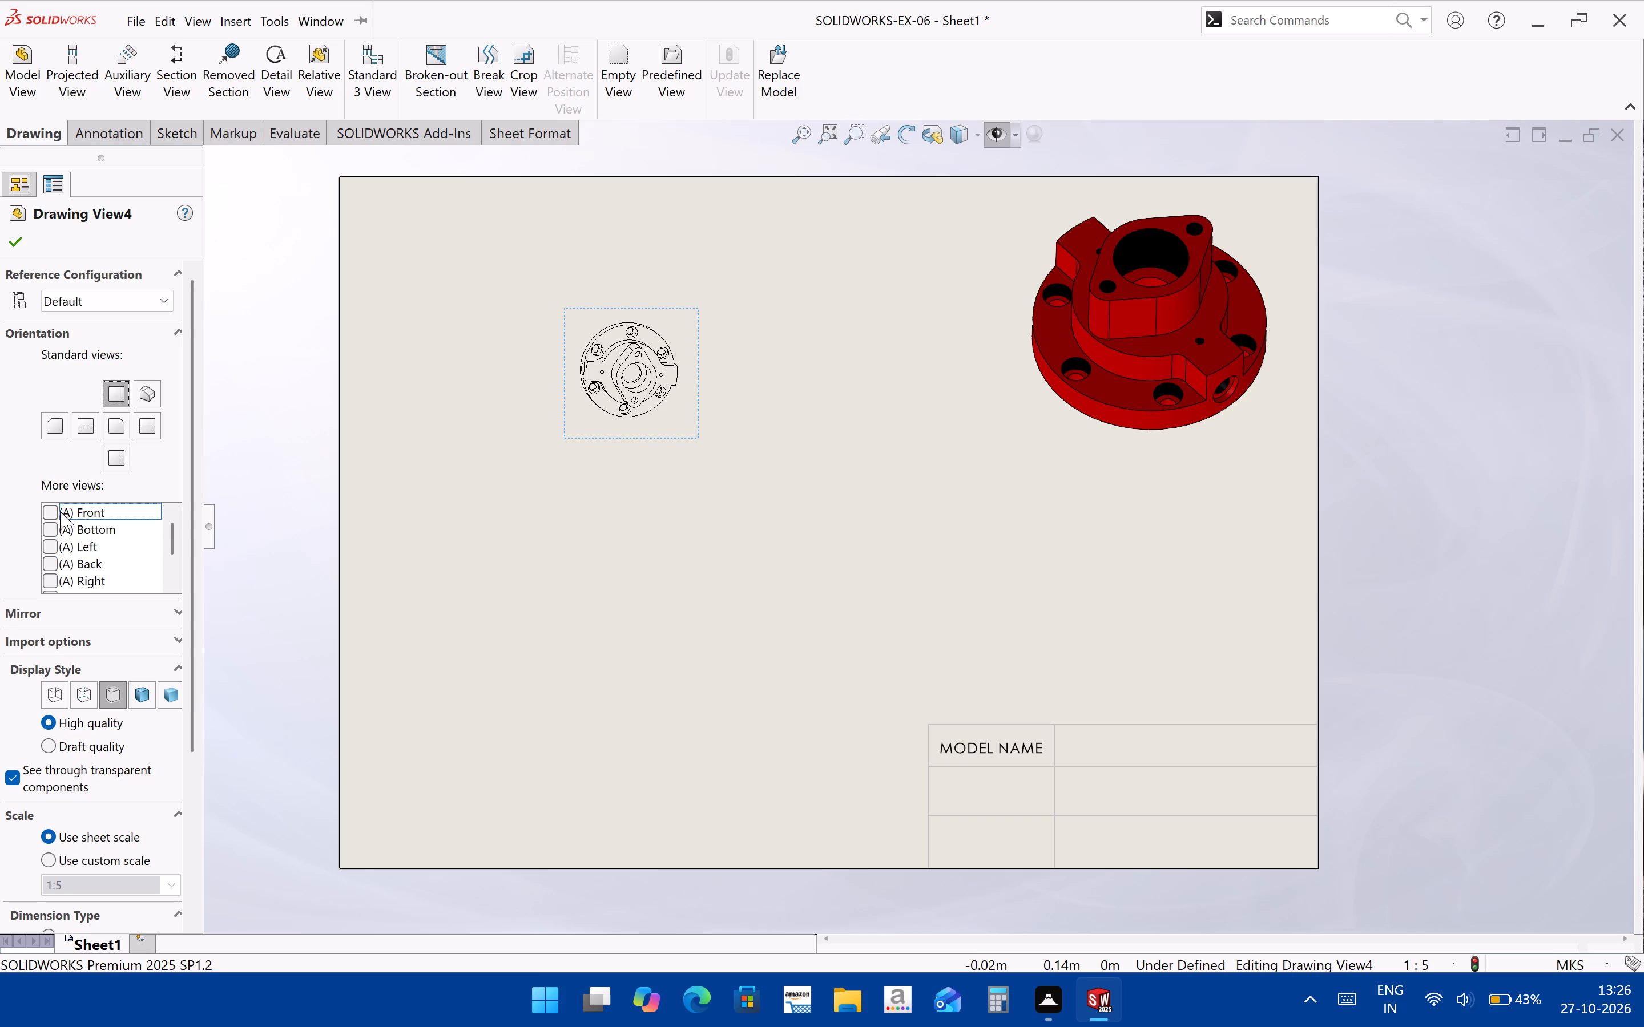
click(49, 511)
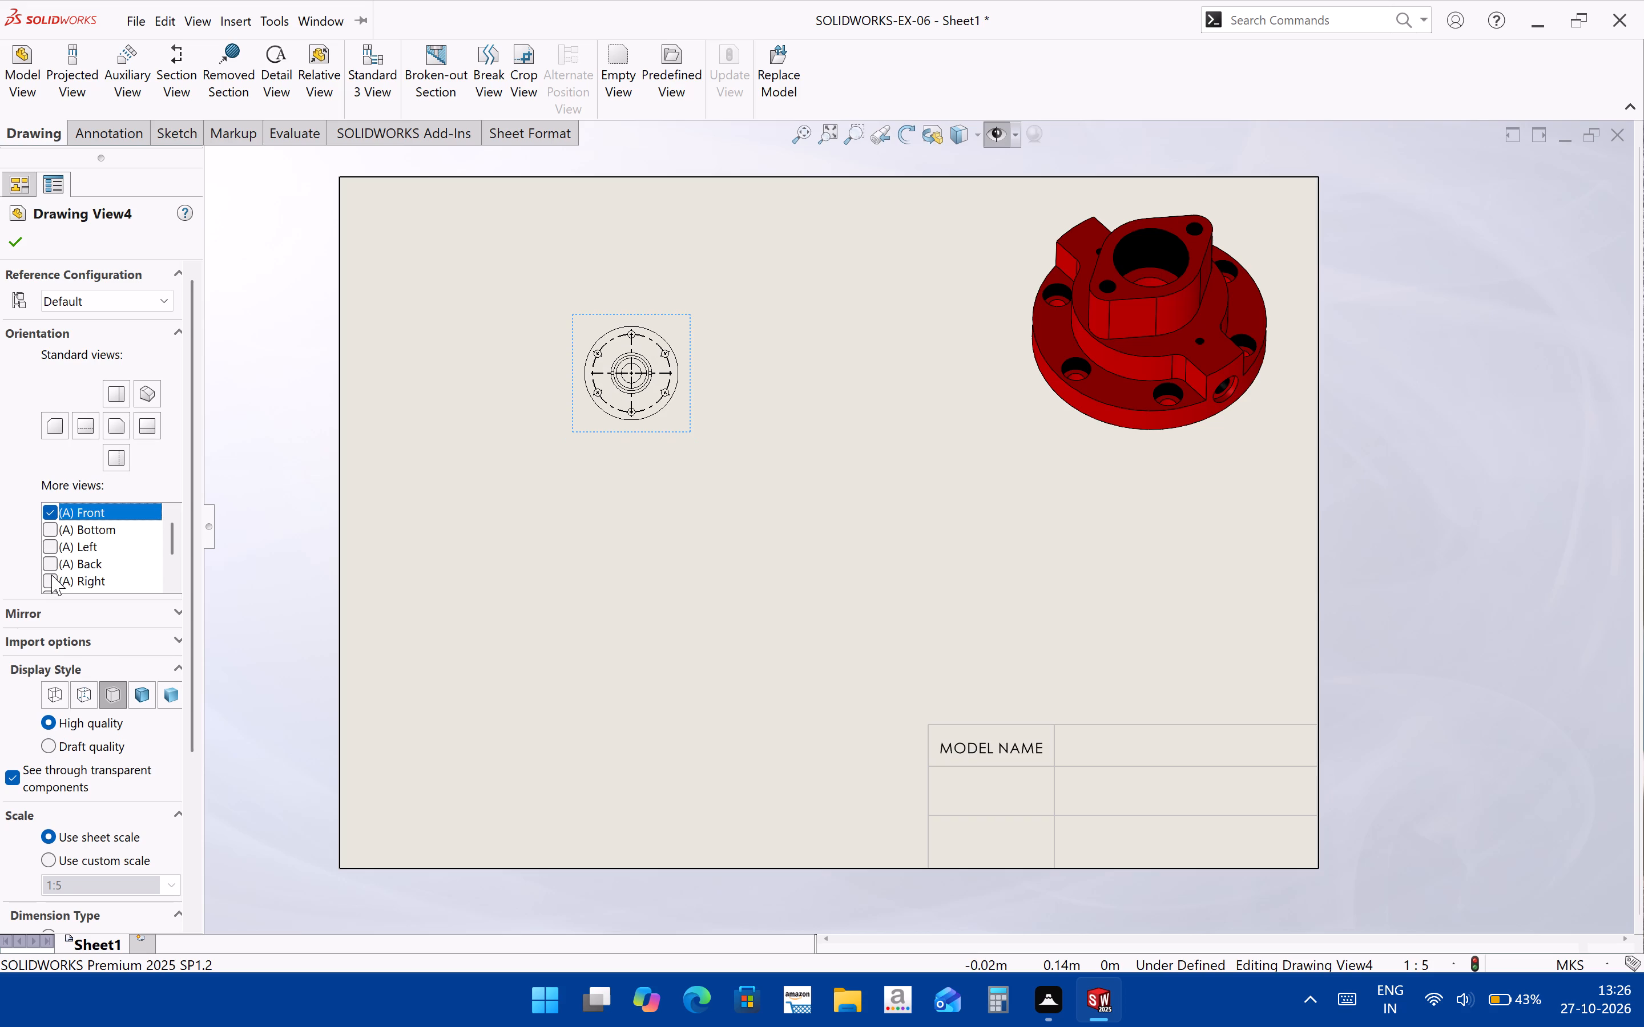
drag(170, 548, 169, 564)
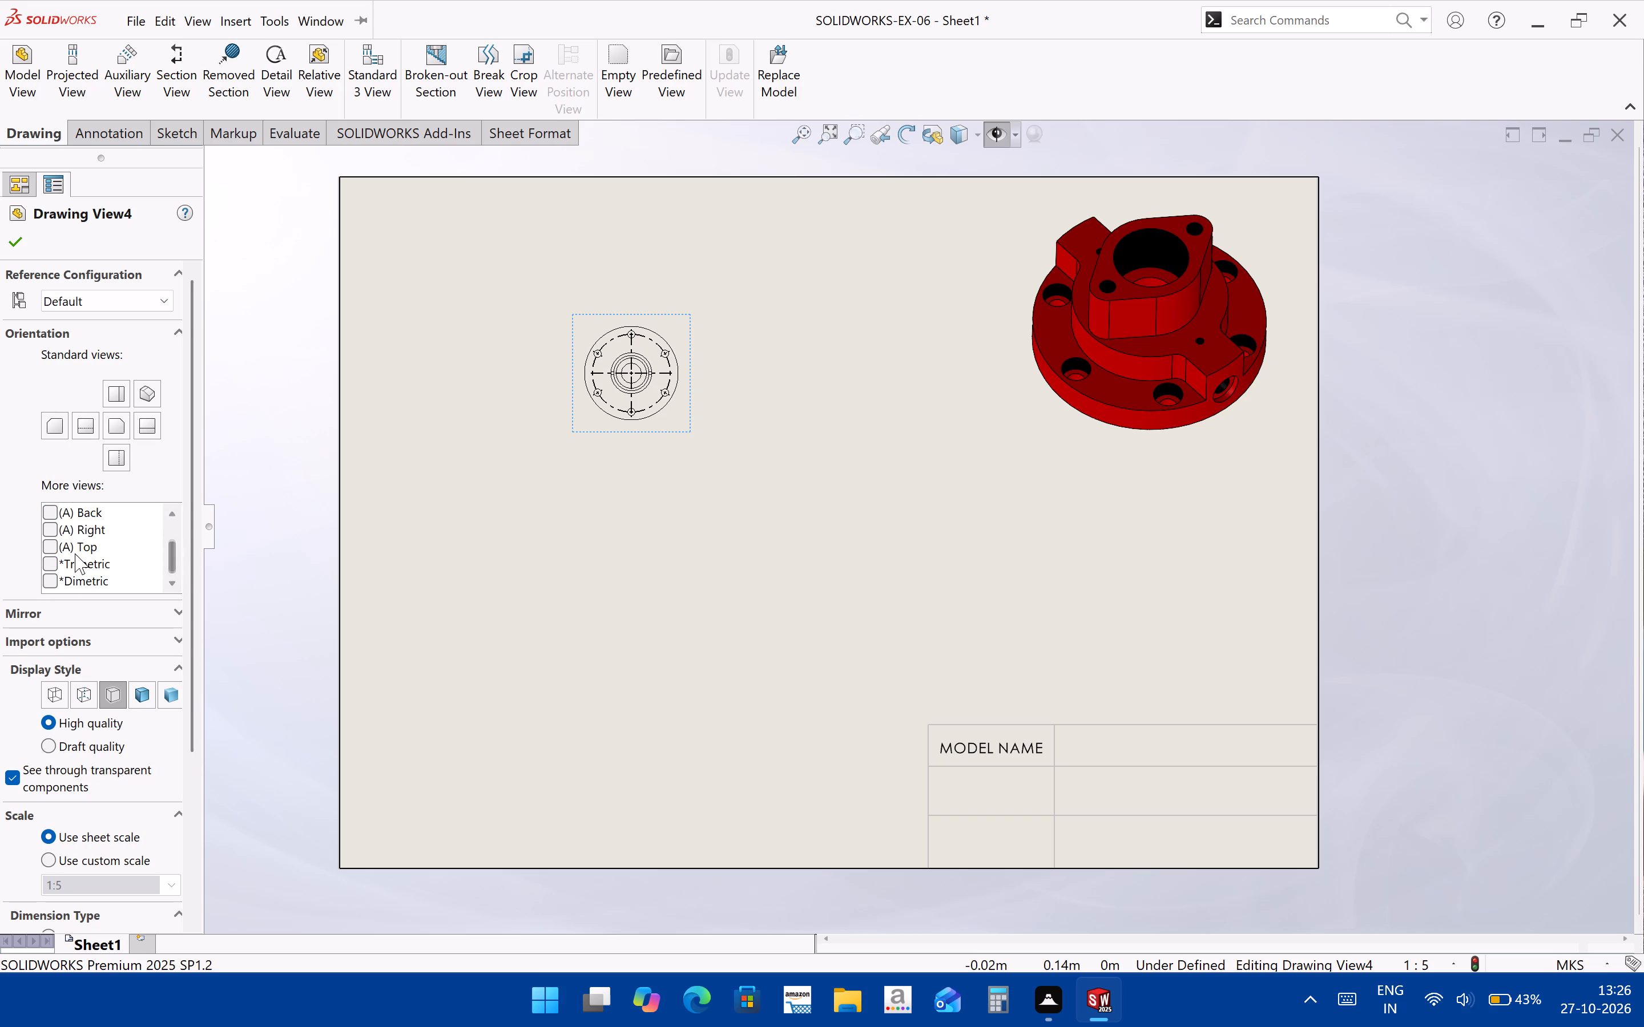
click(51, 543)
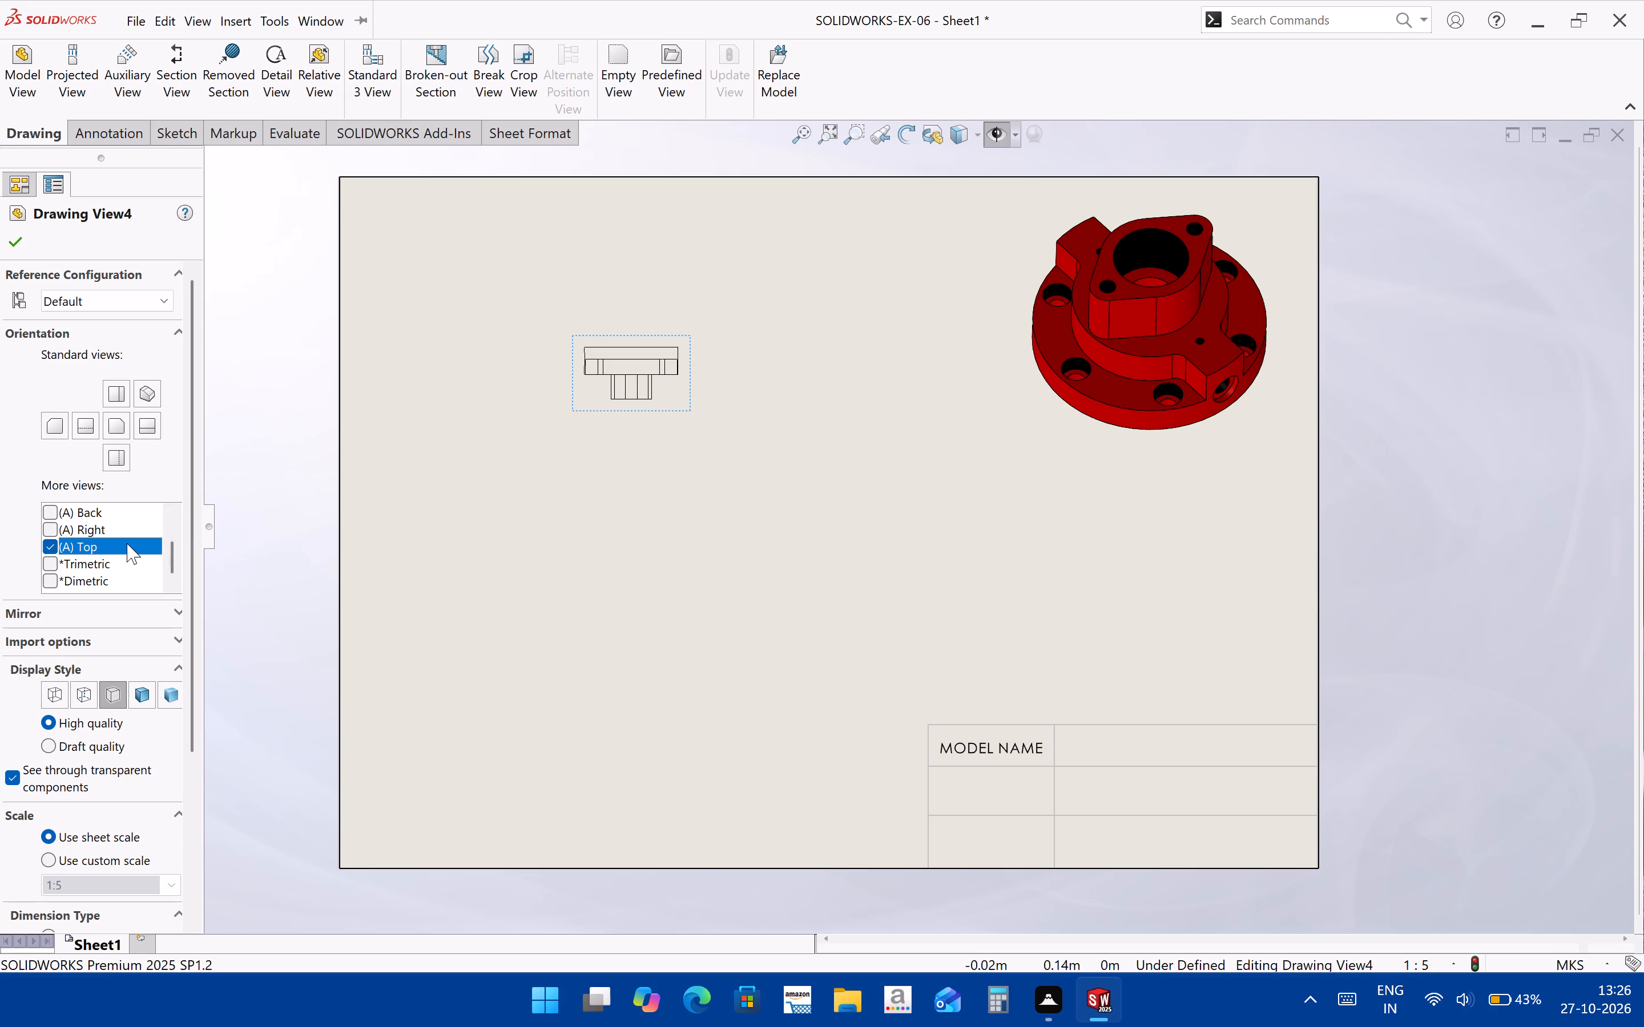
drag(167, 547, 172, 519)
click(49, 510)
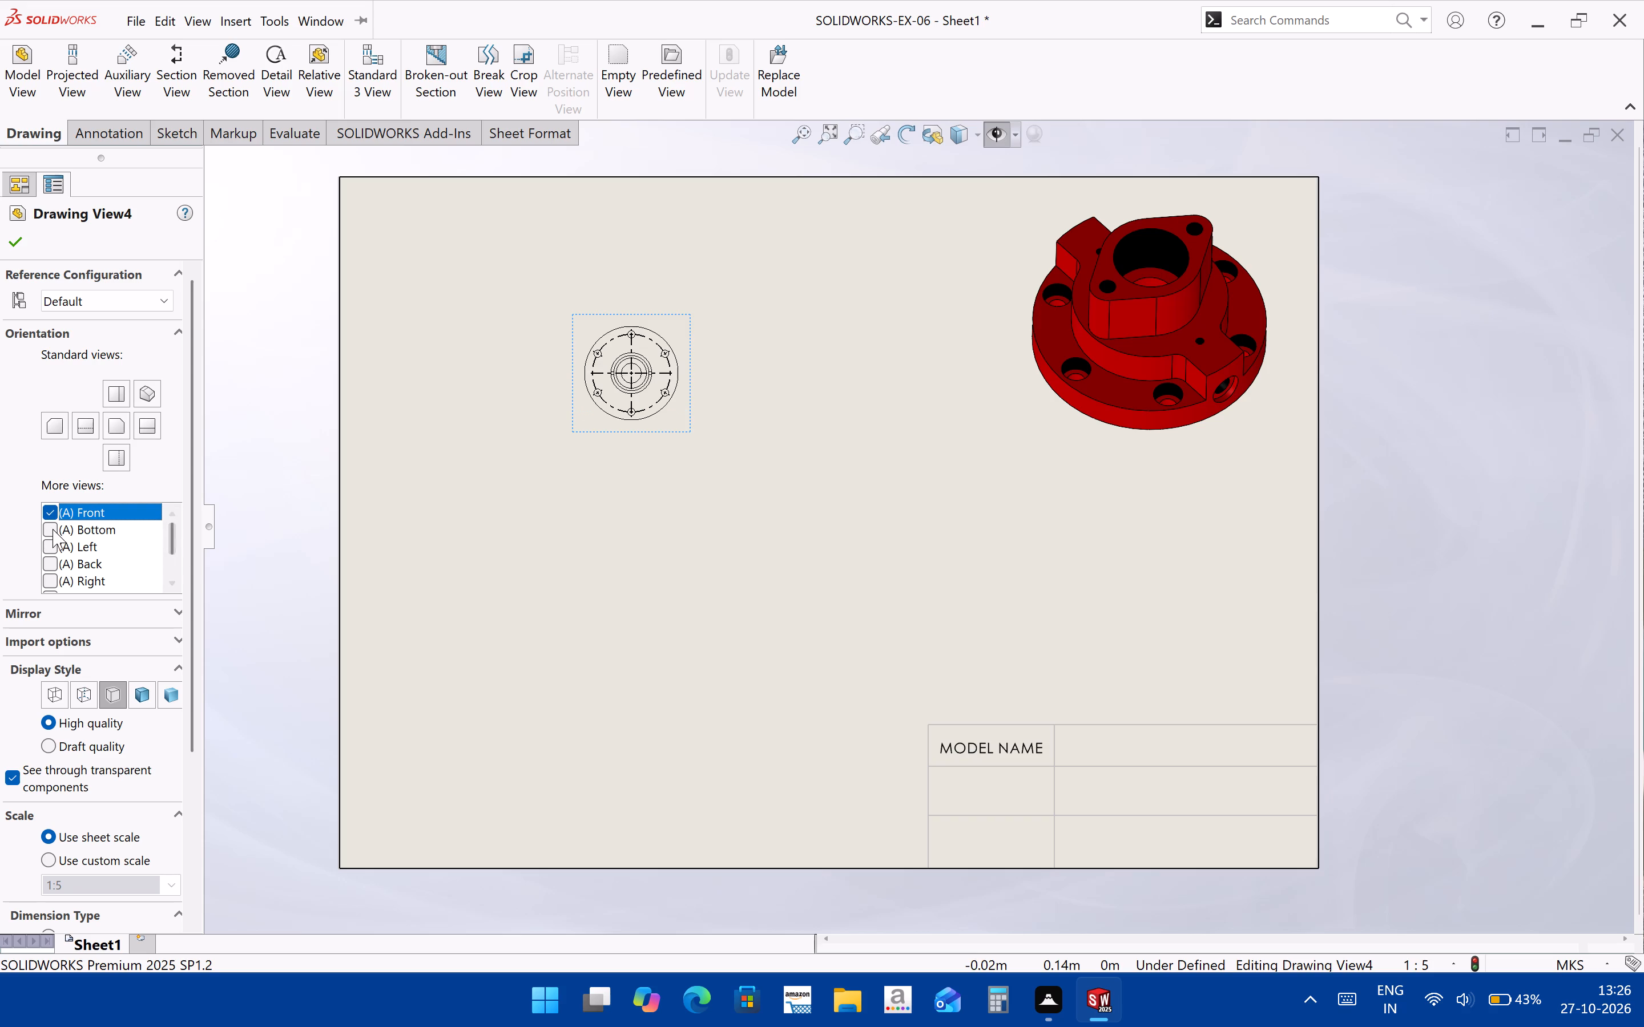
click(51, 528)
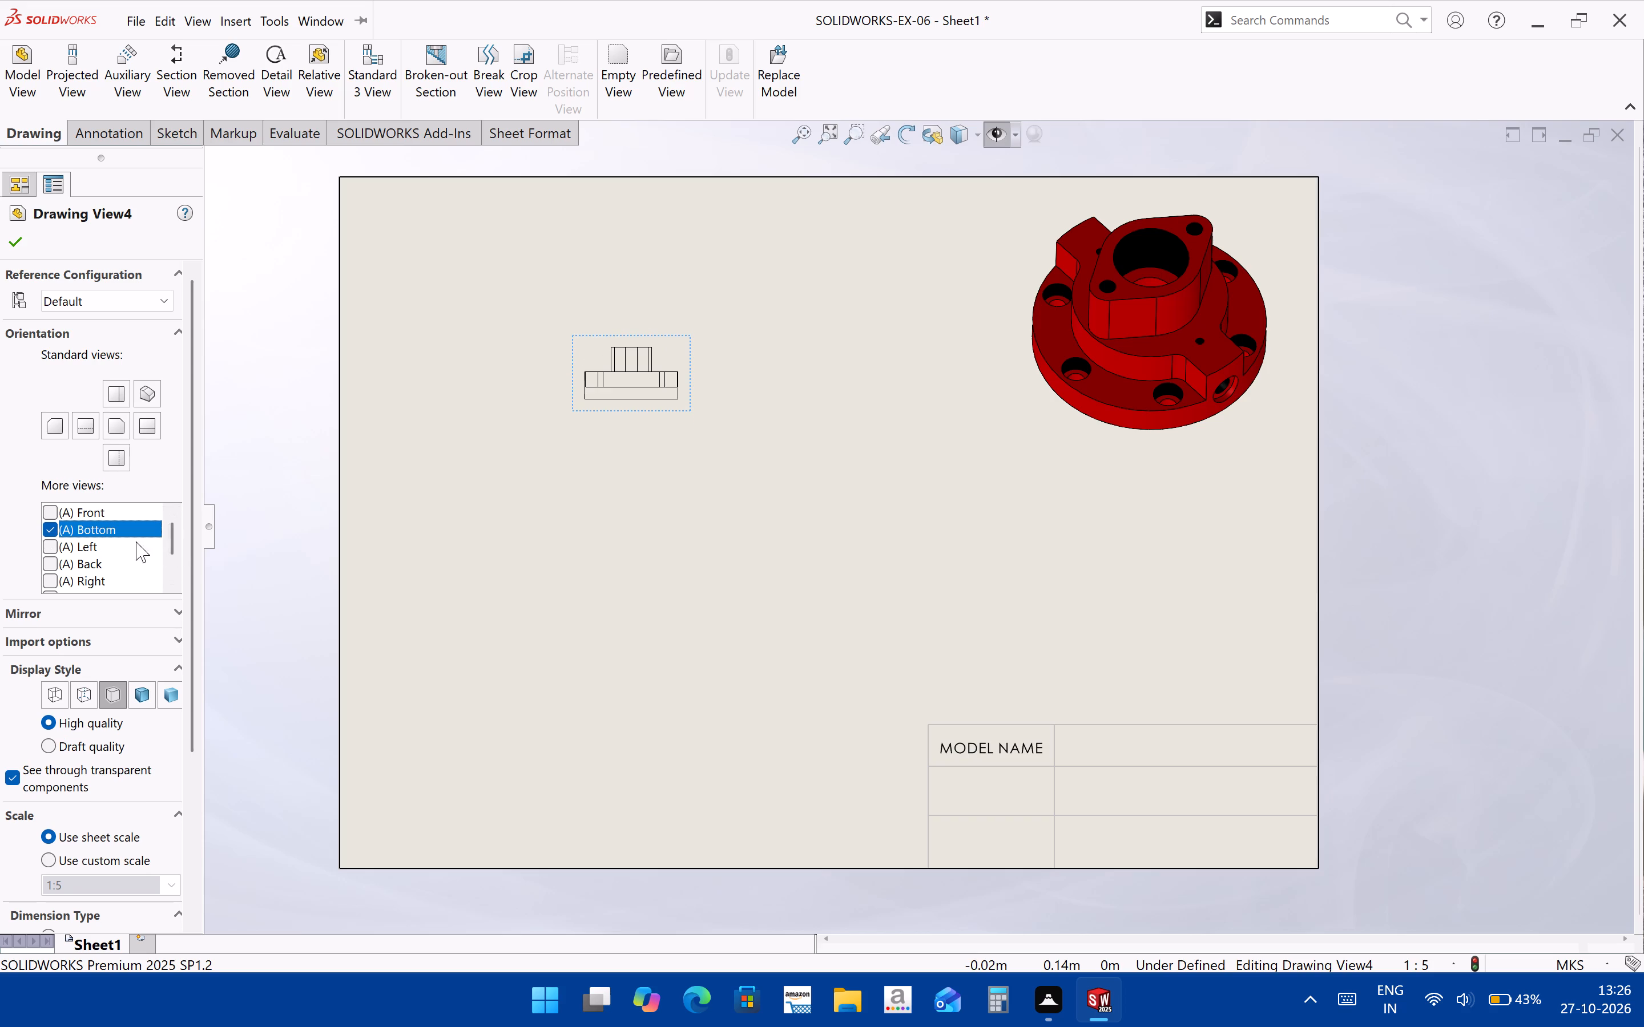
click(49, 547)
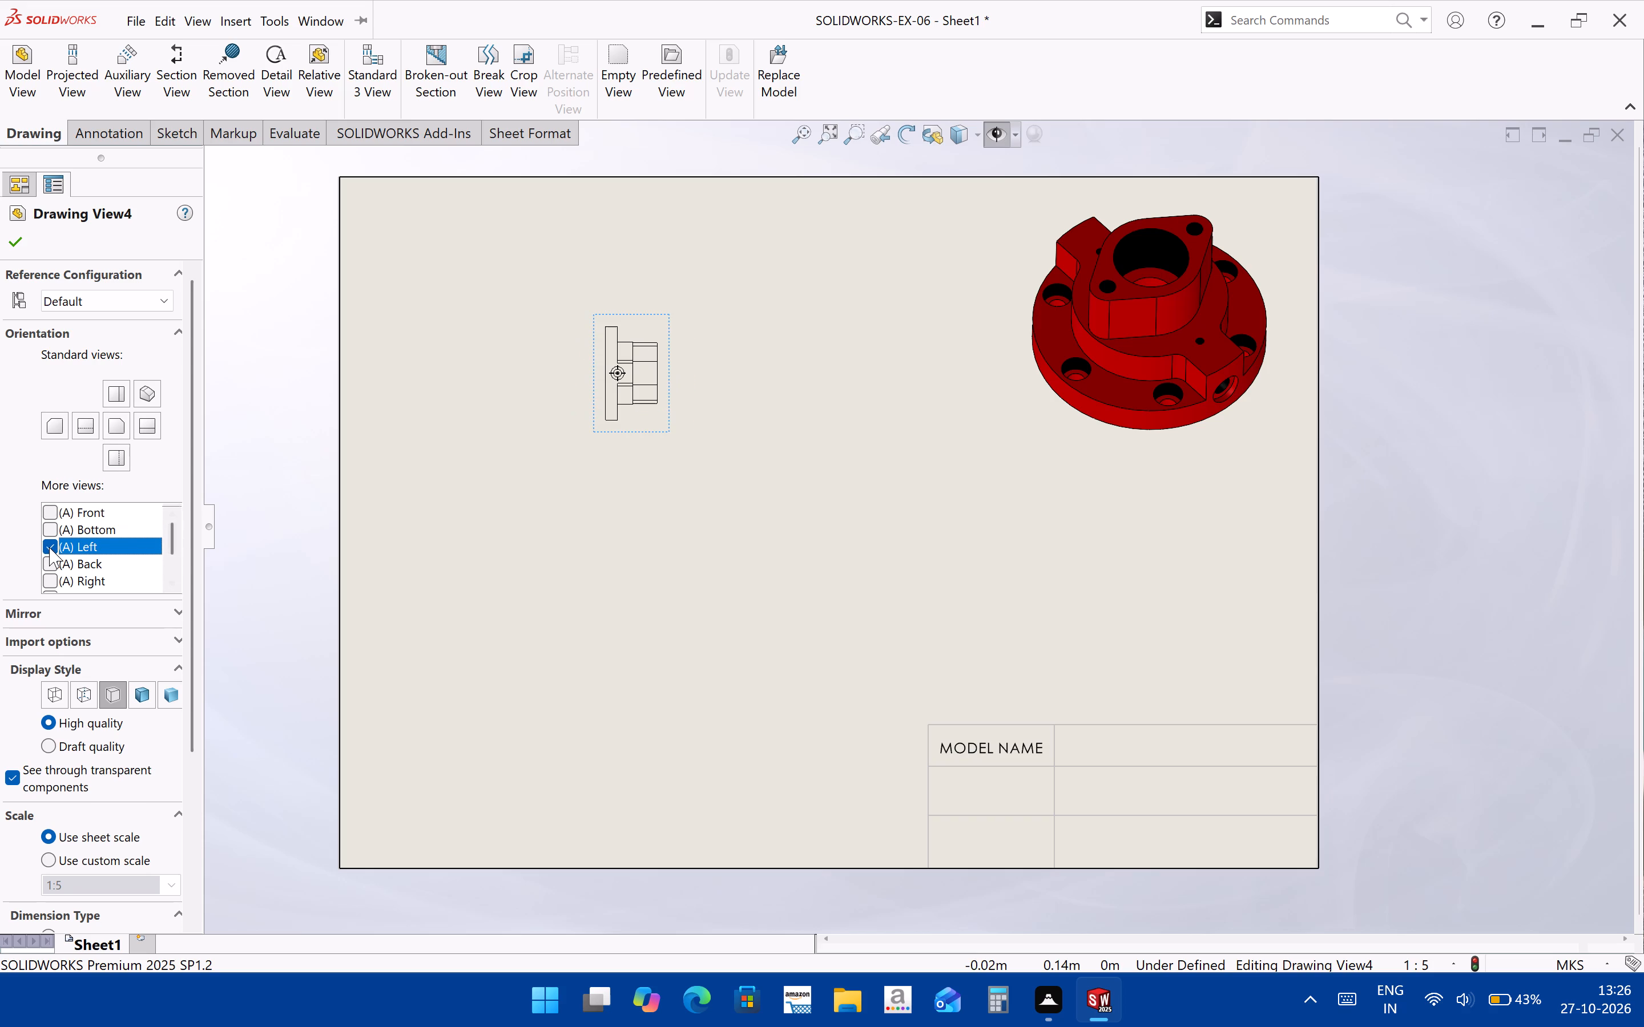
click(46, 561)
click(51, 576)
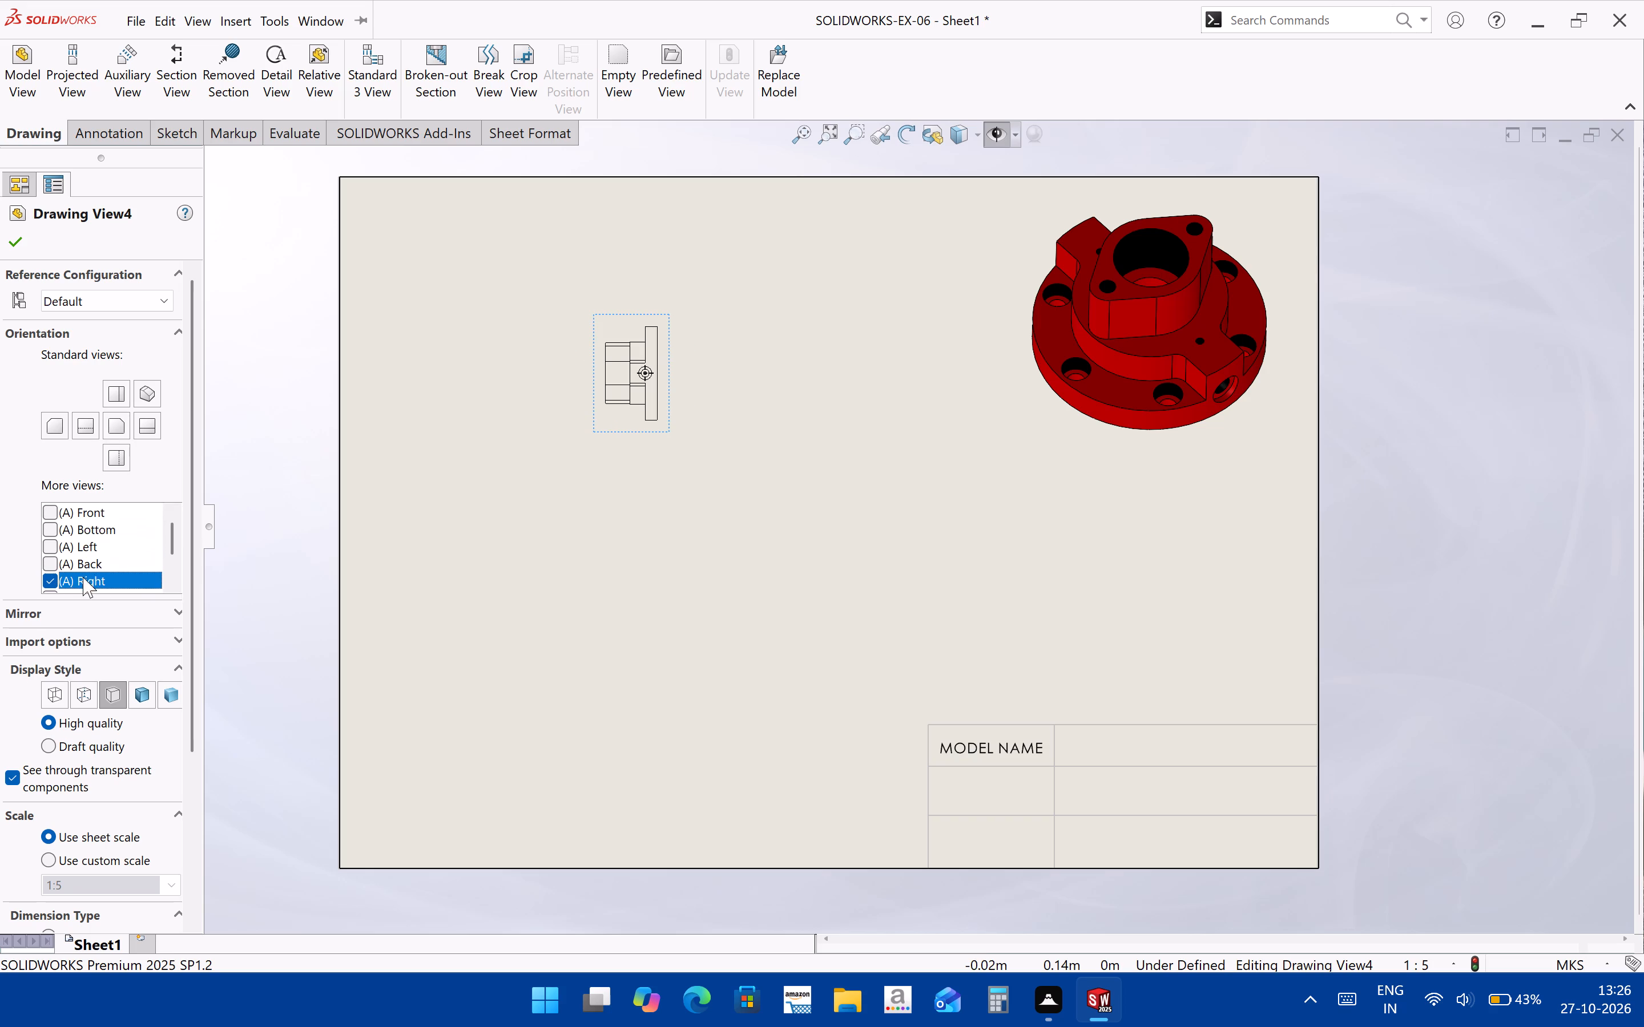
Set the new flange view's orientation to (A) Back.
click(54, 563)
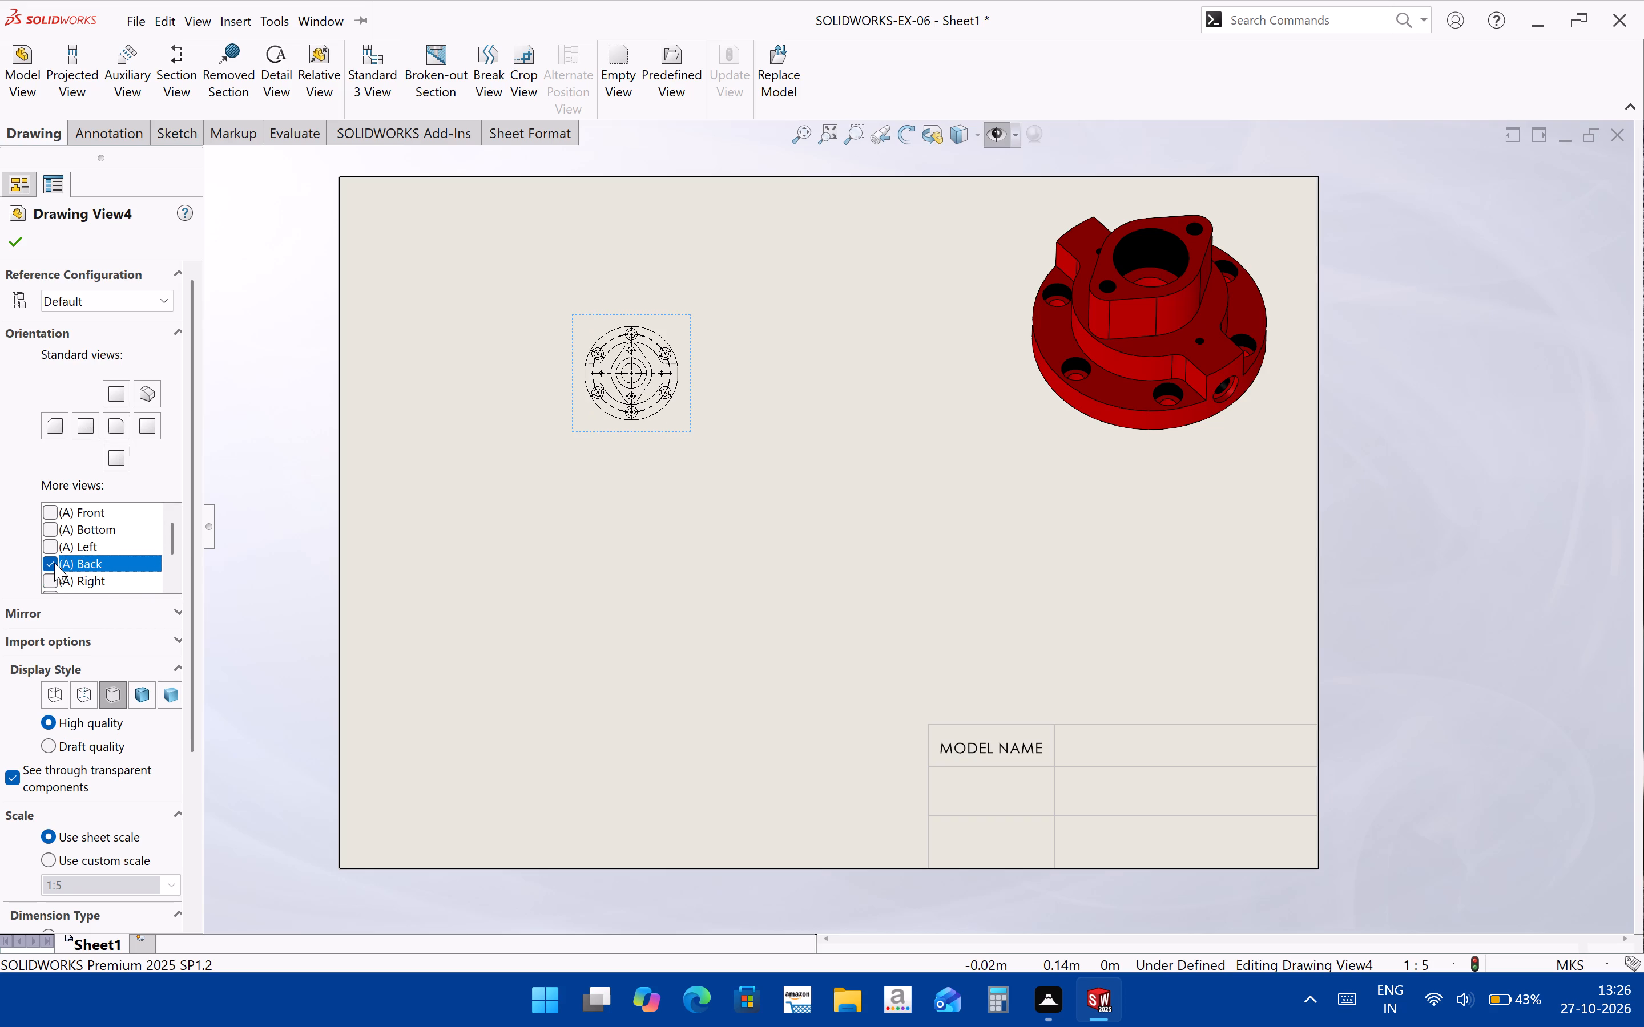
click(636, 529)
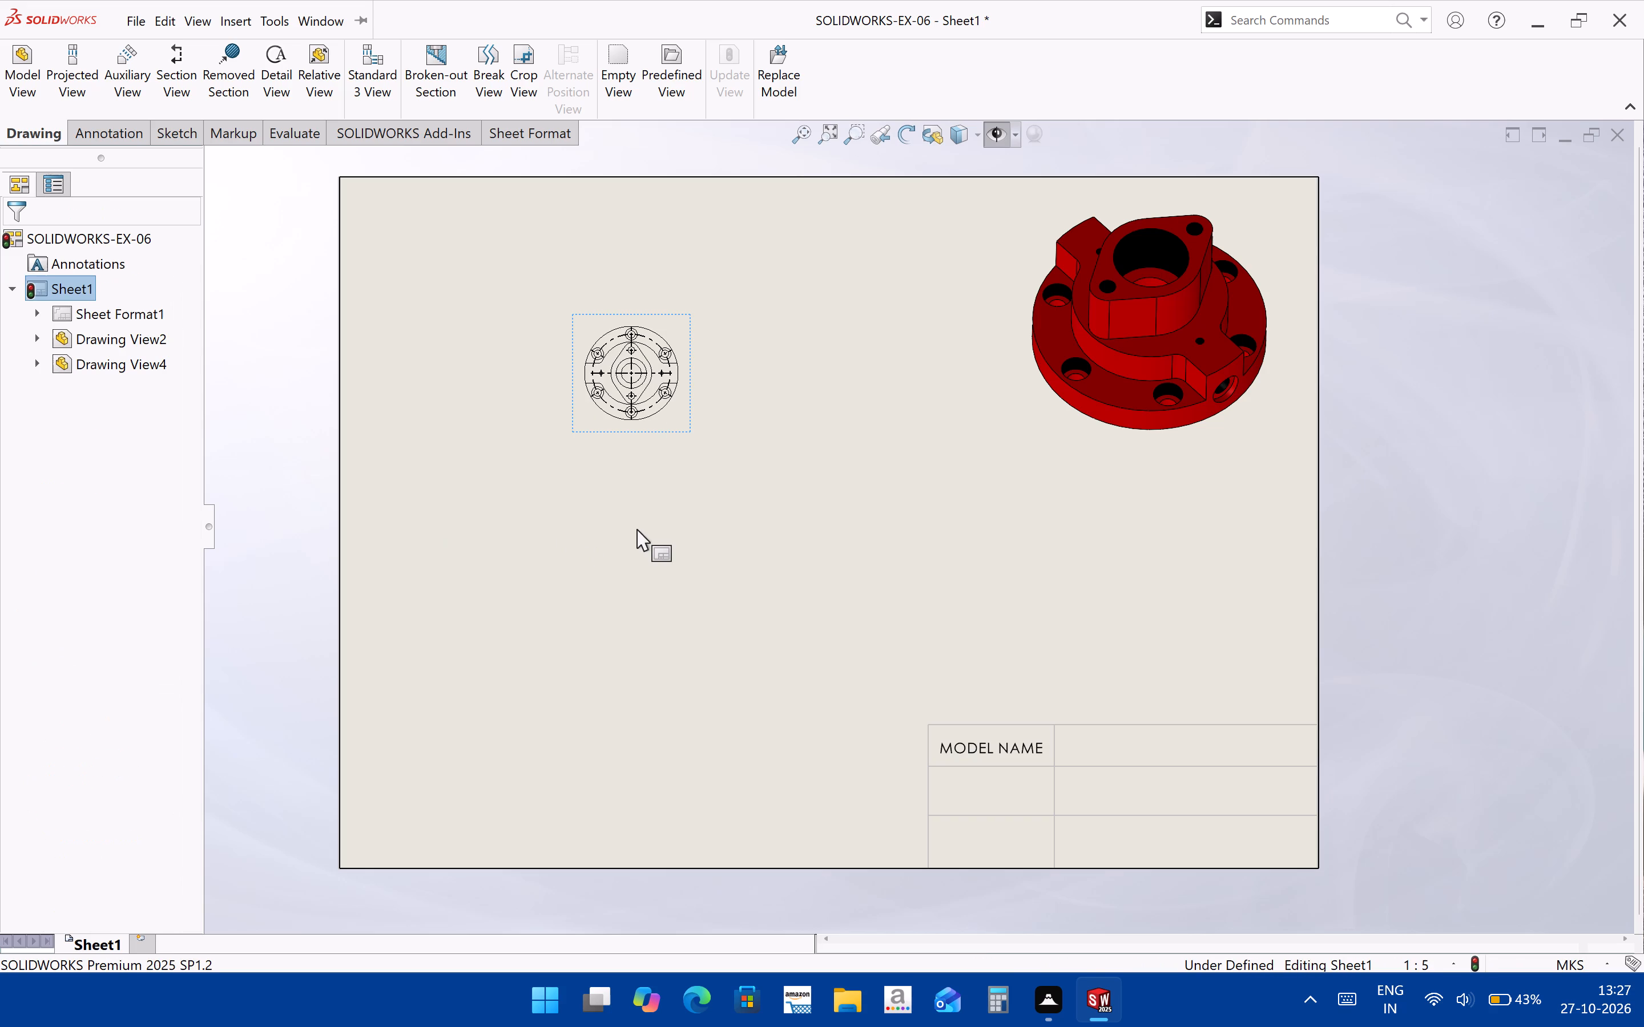
Give the Back-oriented flange view a custom scale of 1:2.
click(663, 431)
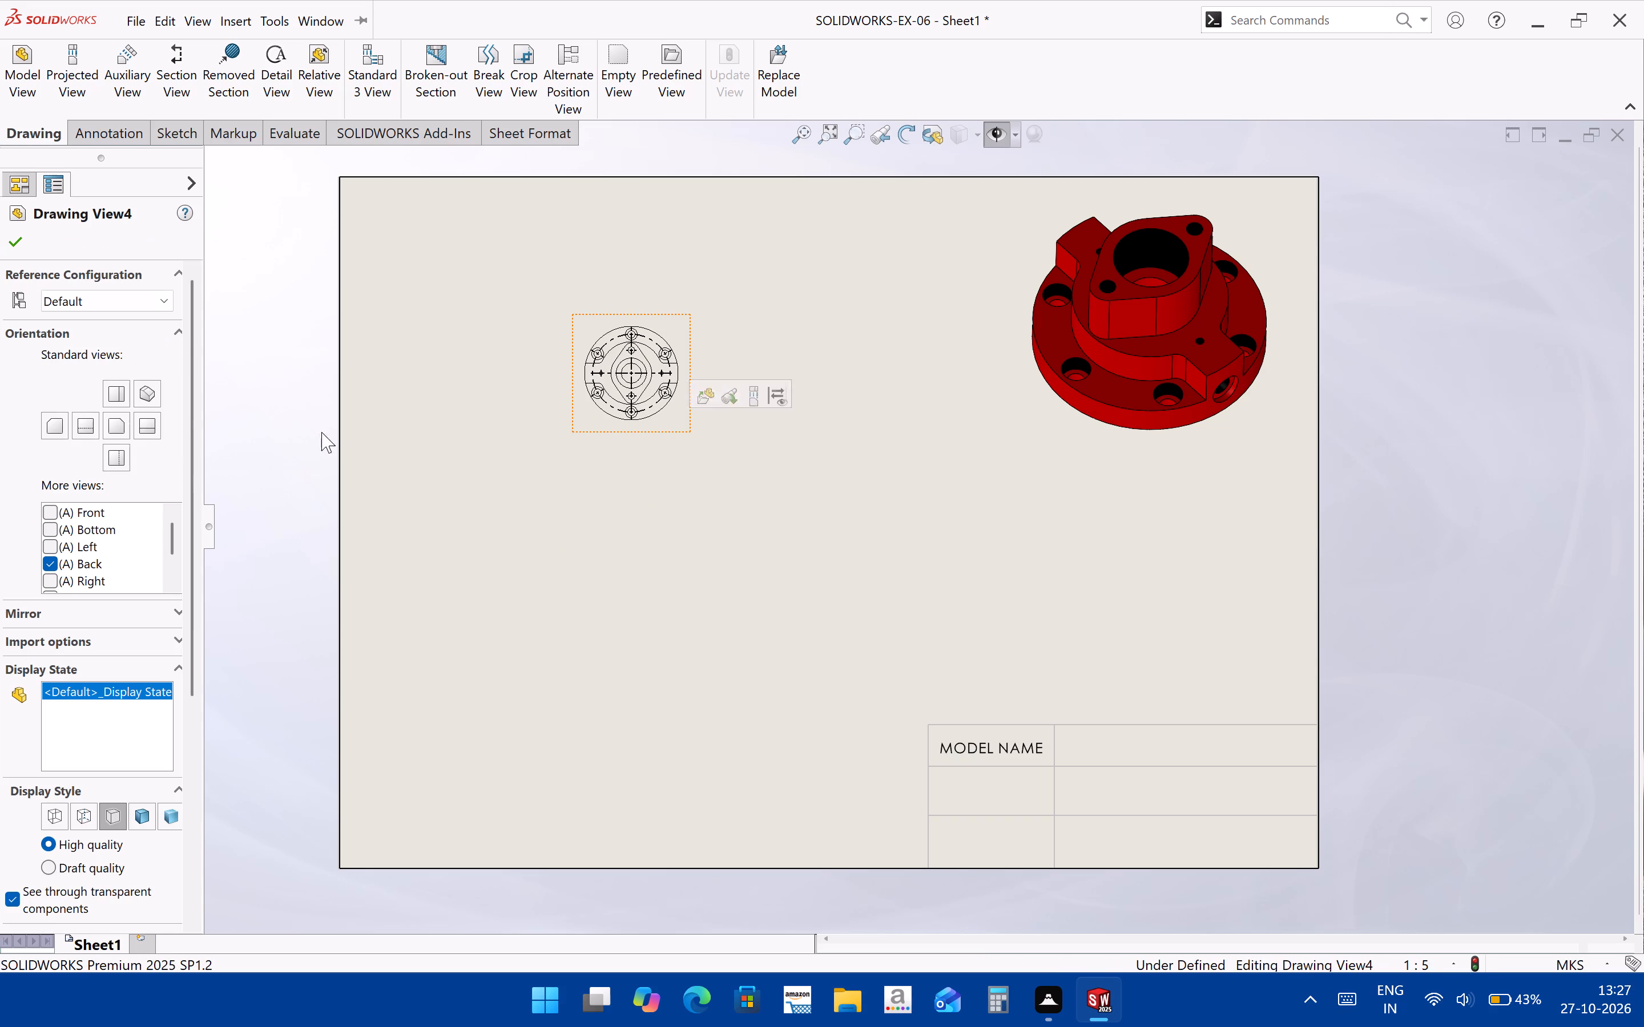
drag(189, 462, 191, 638)
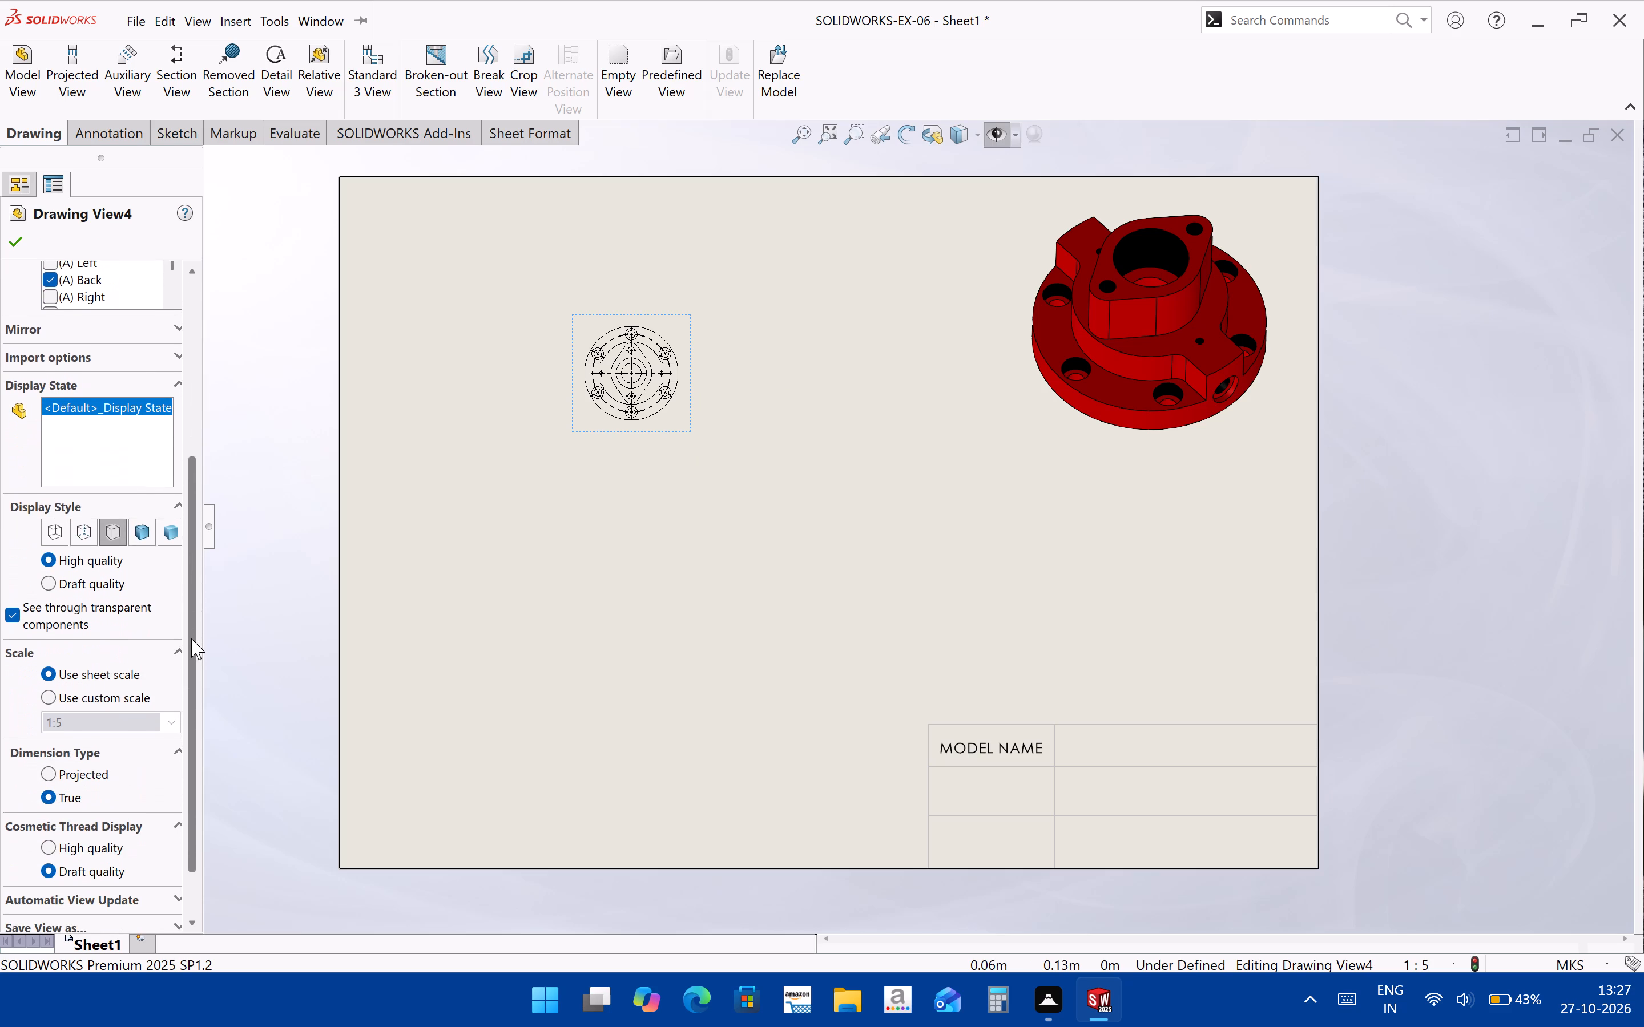
drag(191, 638, 192, 661)
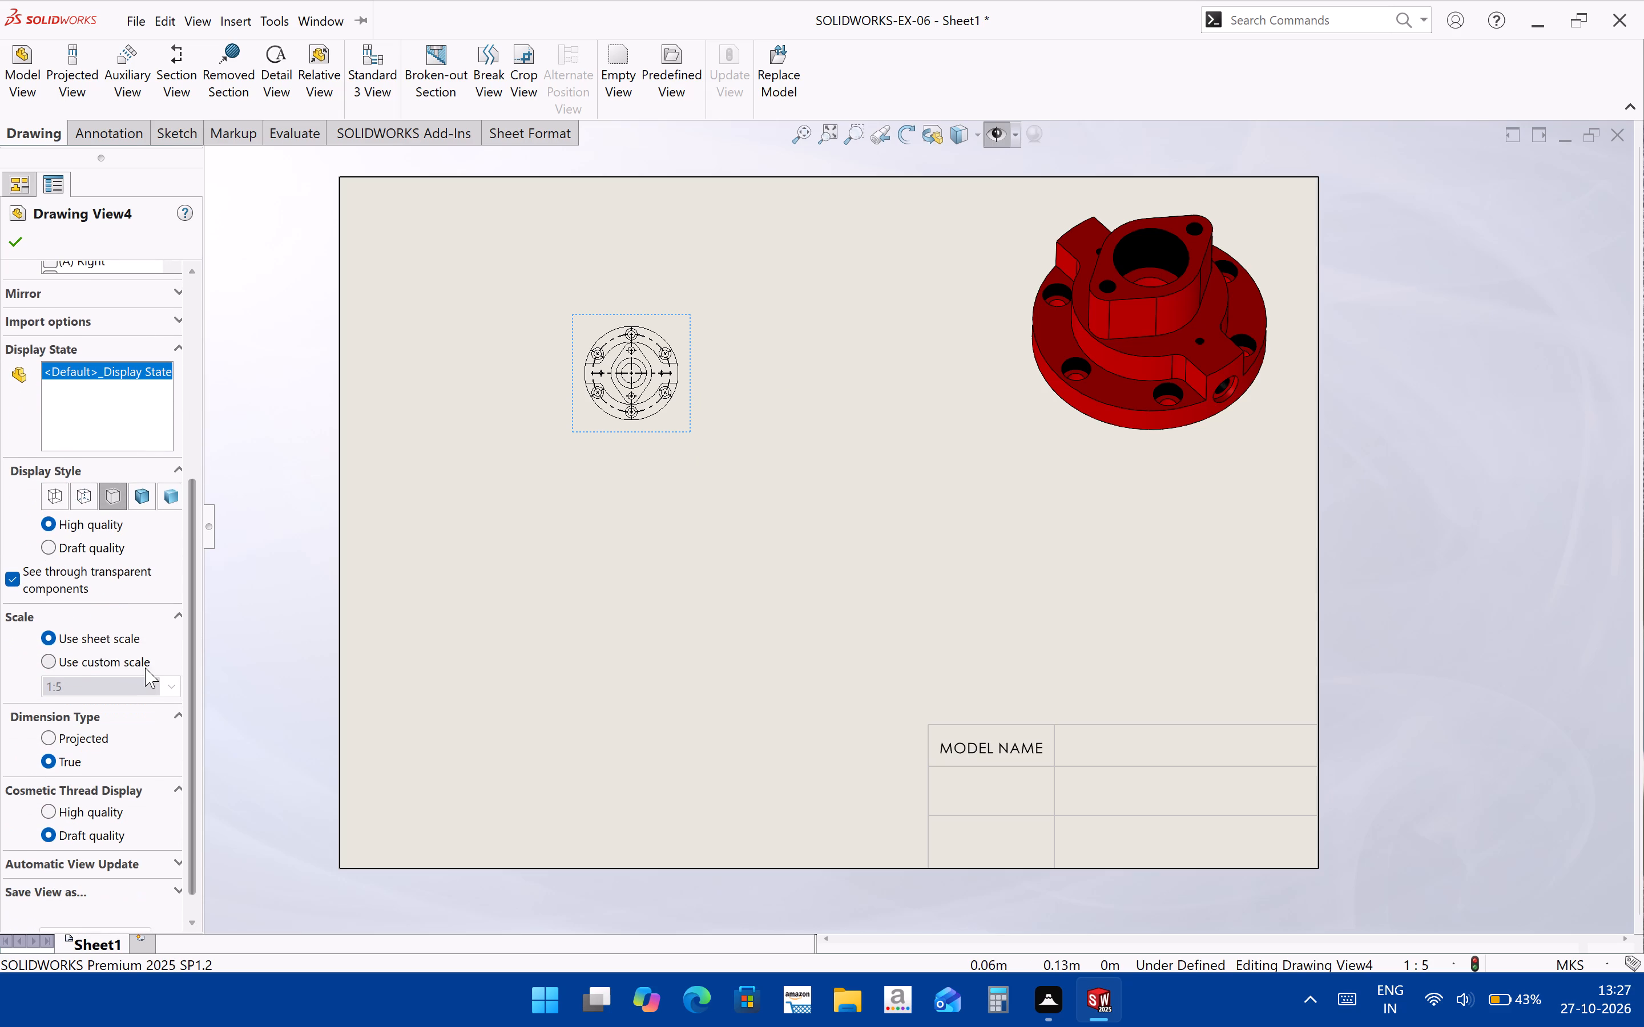
click(145, 668)
click(165, 695)
click(151, 742)
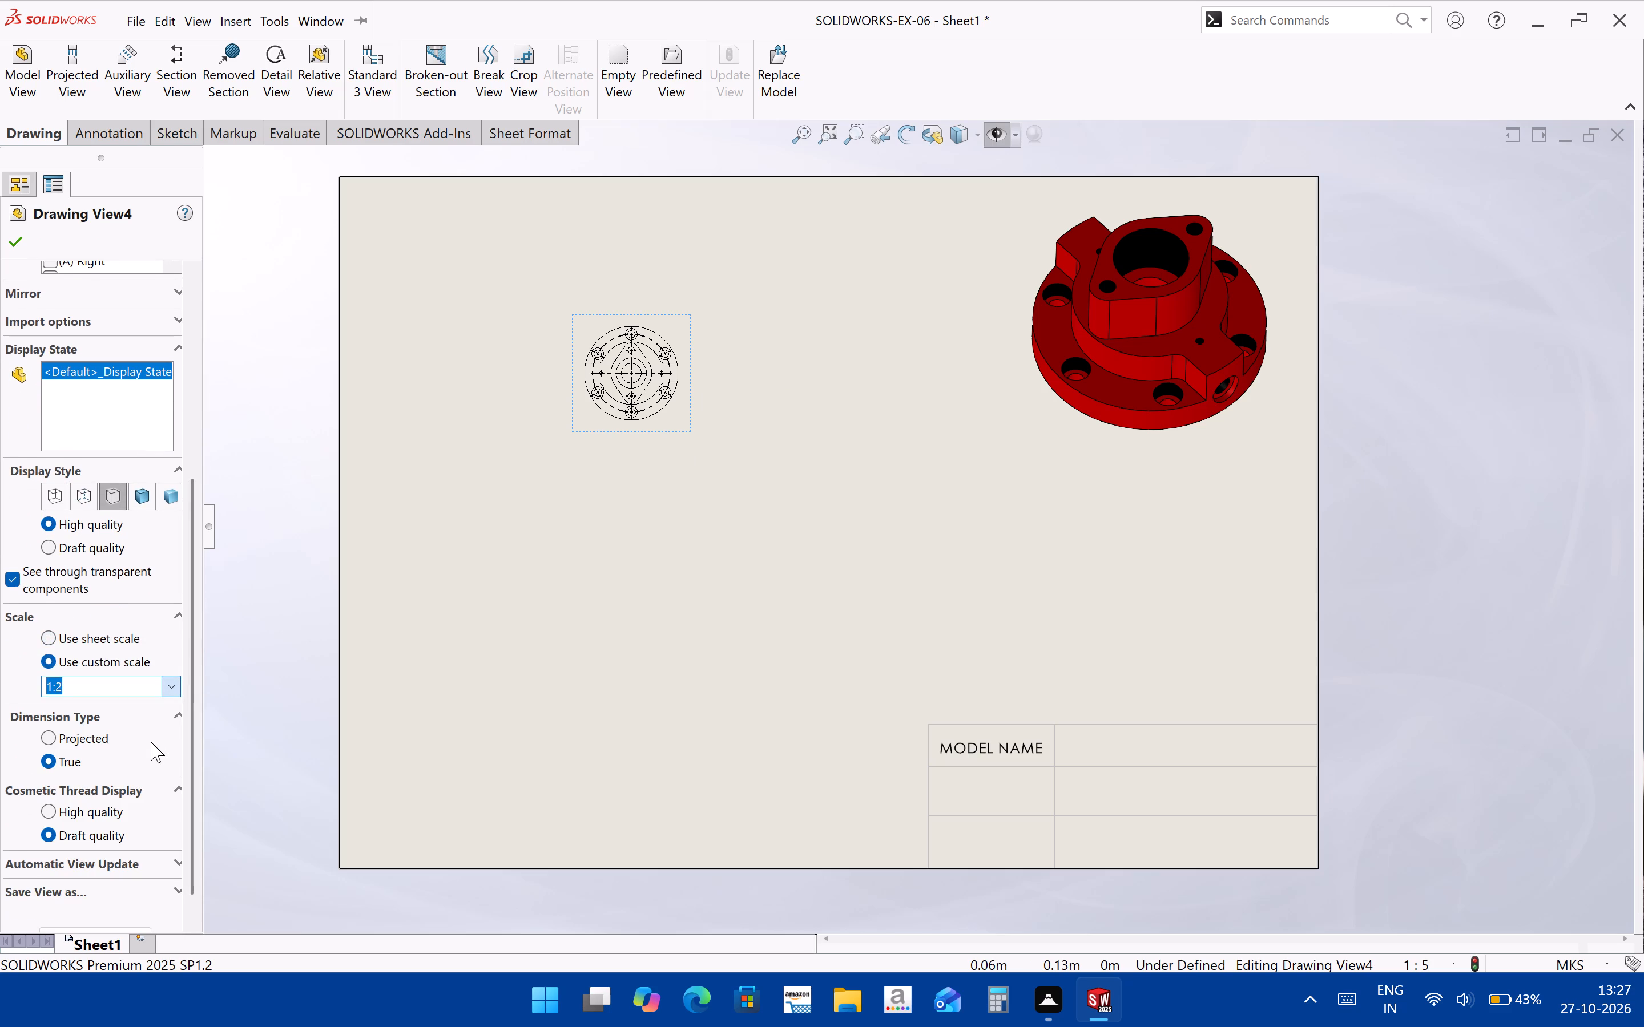
click(623, 593)
scroll(564, 367, down, 2)
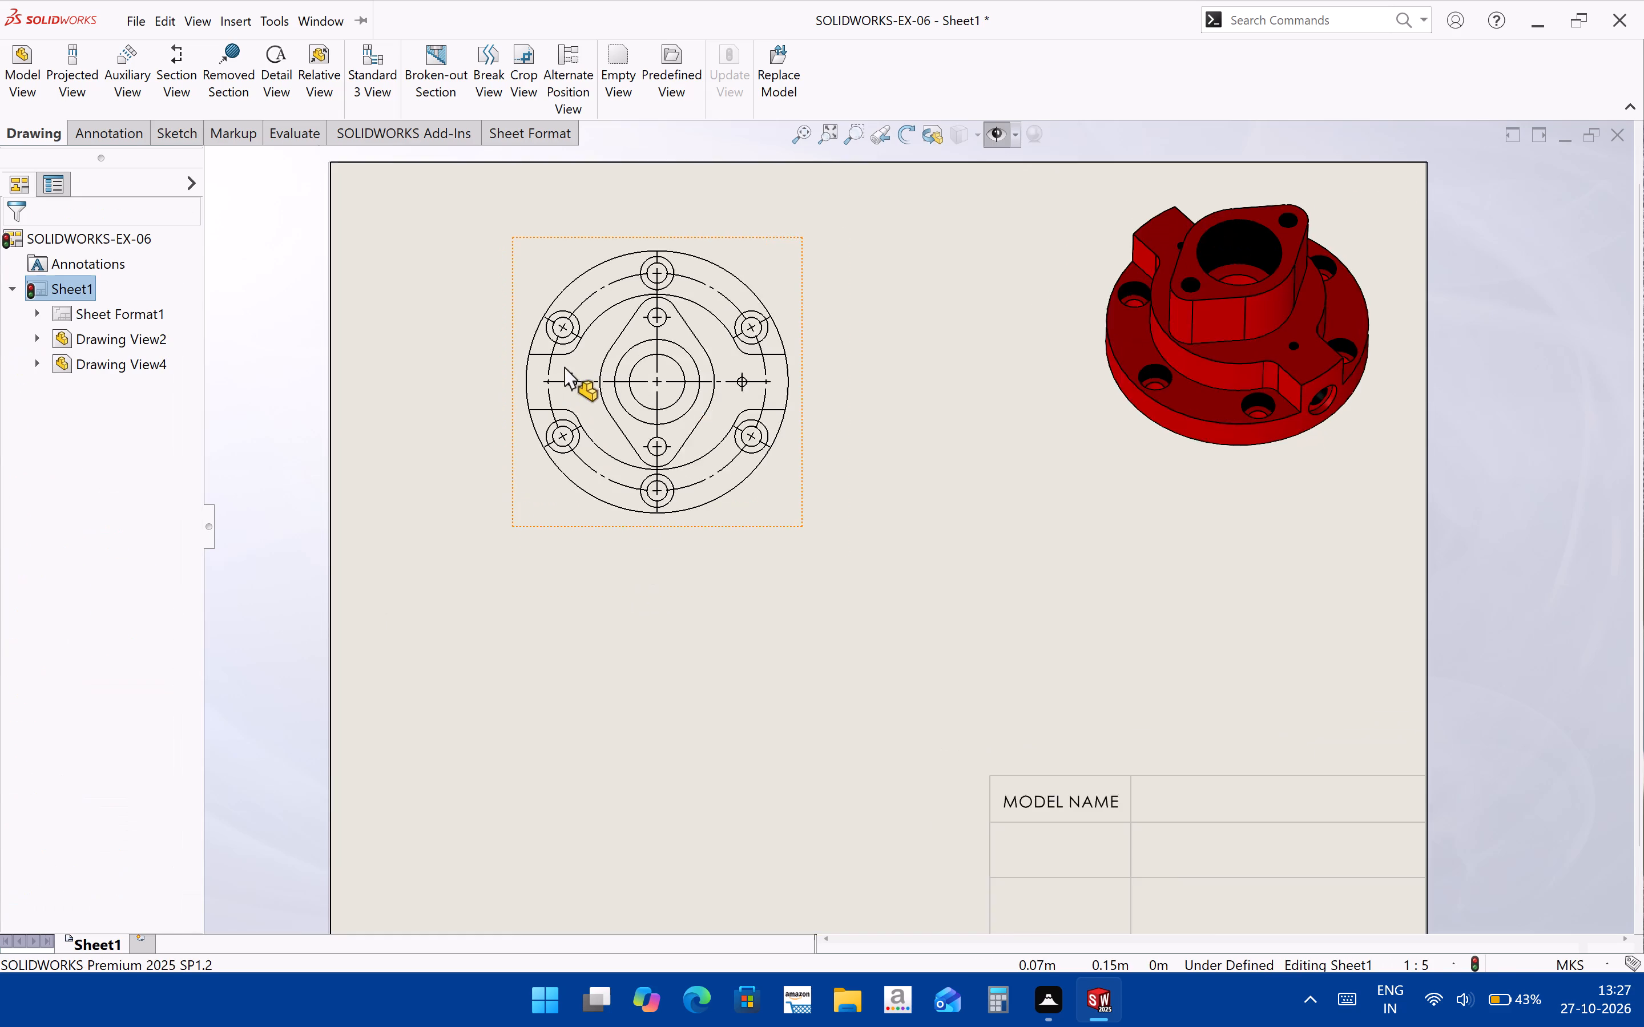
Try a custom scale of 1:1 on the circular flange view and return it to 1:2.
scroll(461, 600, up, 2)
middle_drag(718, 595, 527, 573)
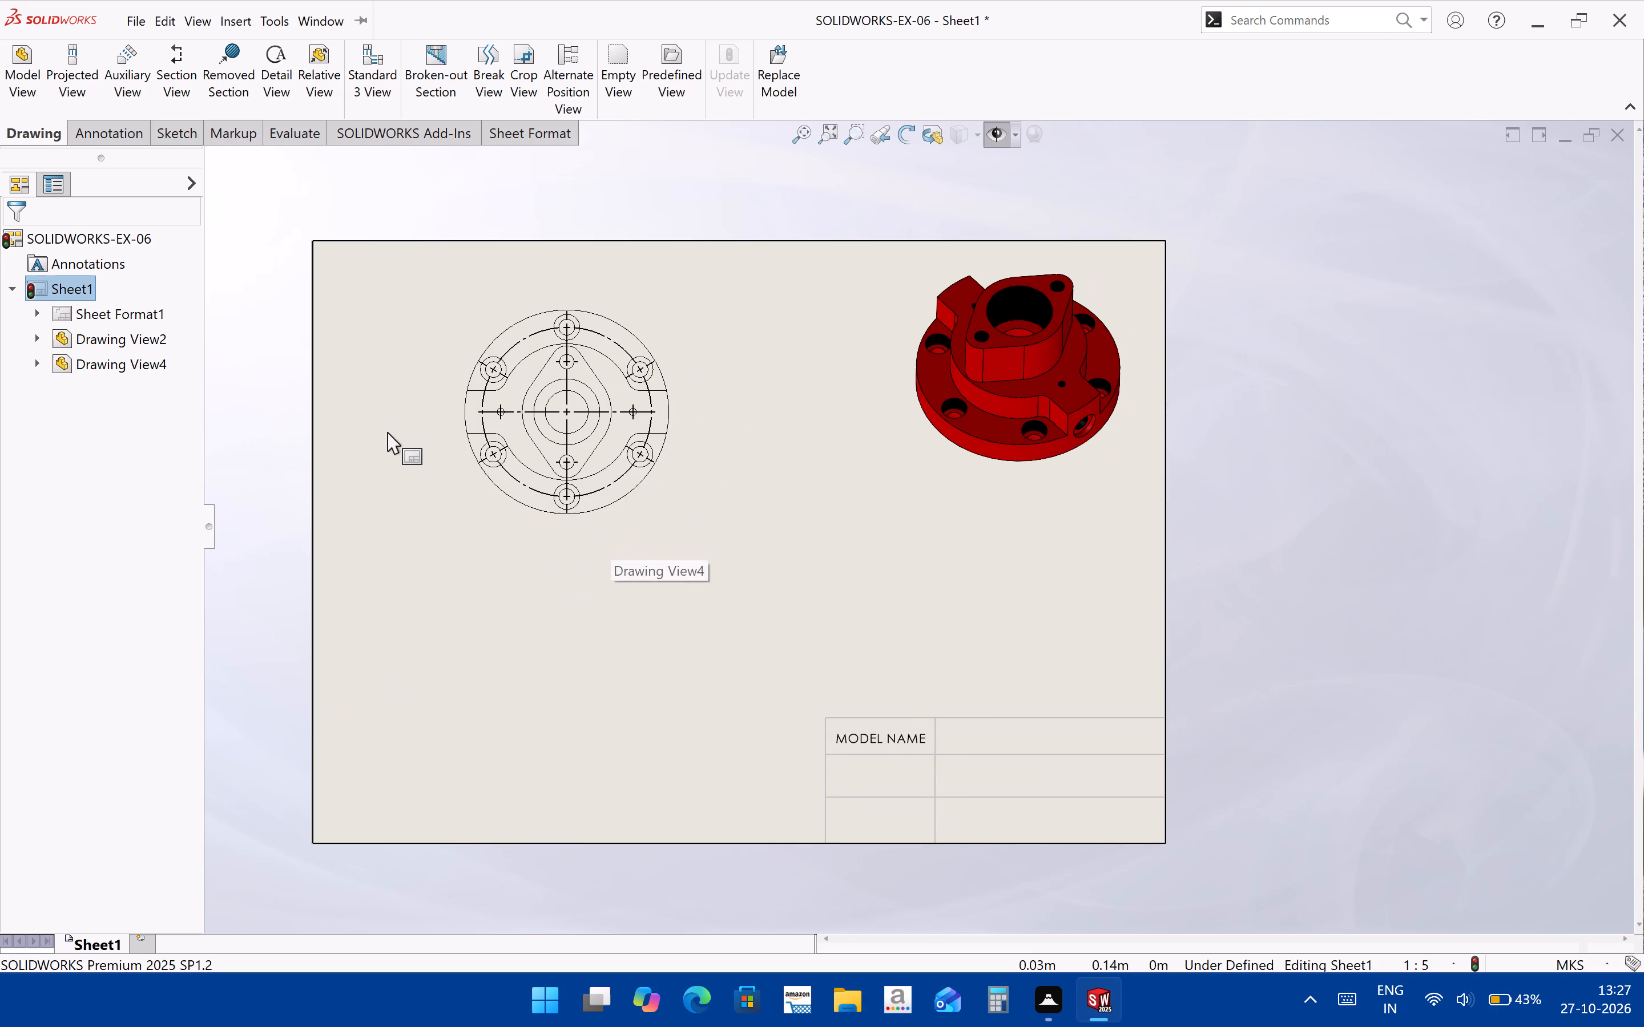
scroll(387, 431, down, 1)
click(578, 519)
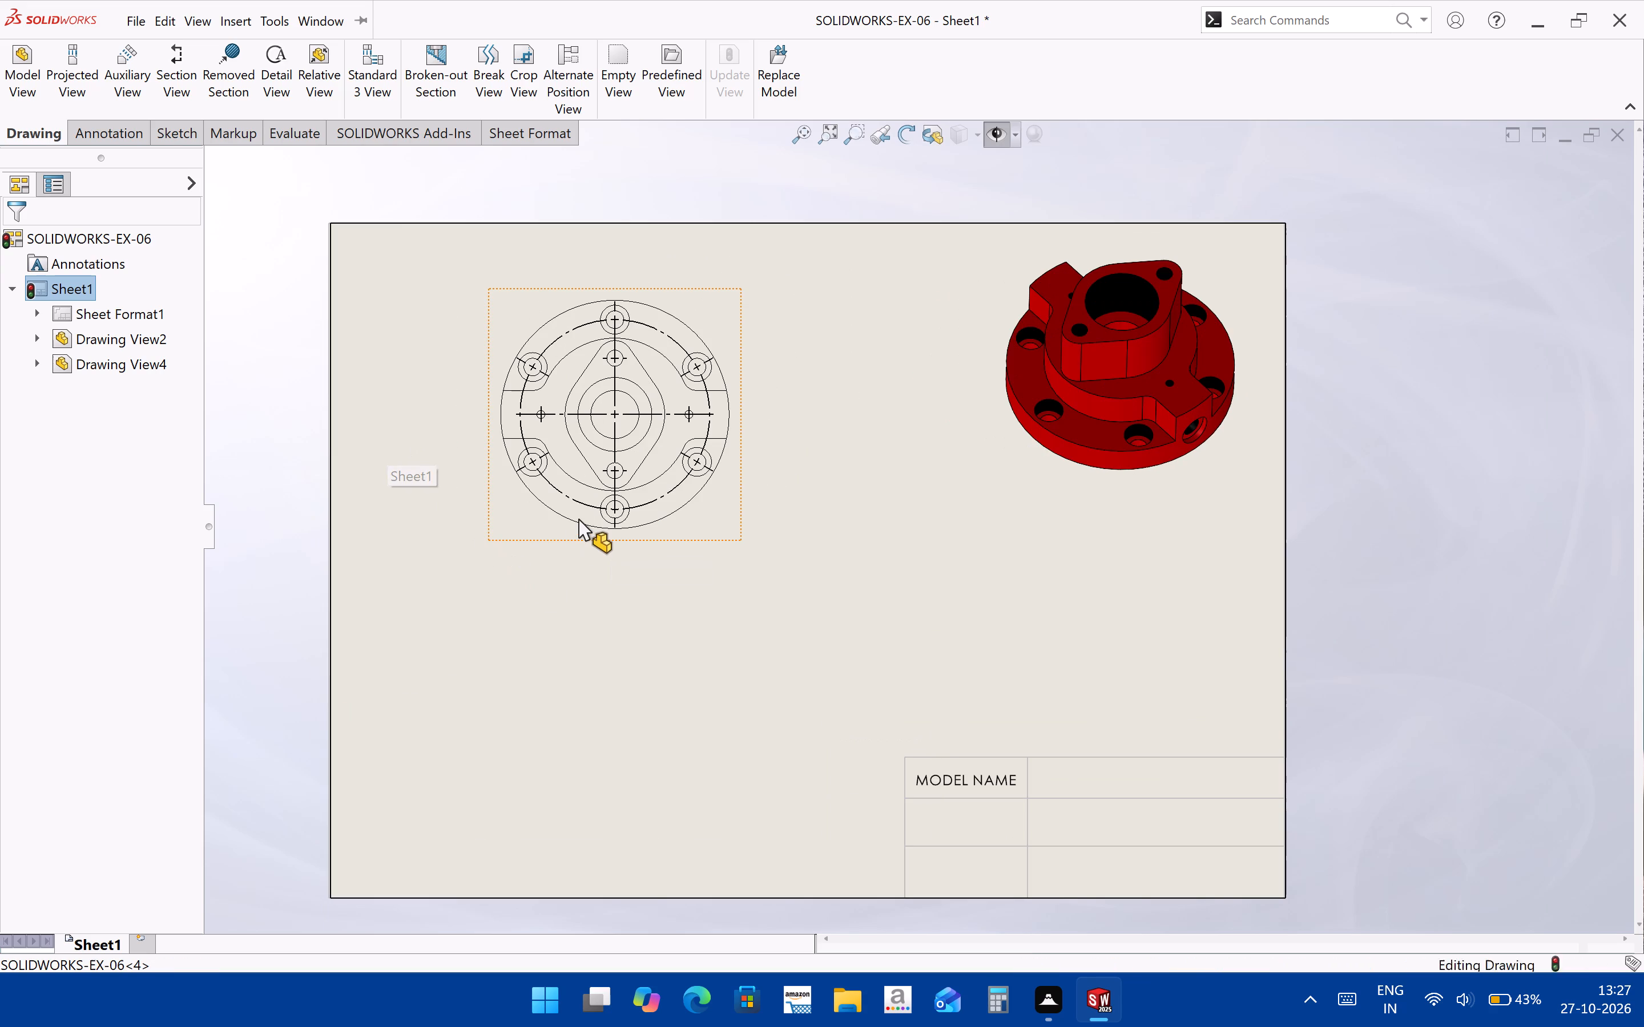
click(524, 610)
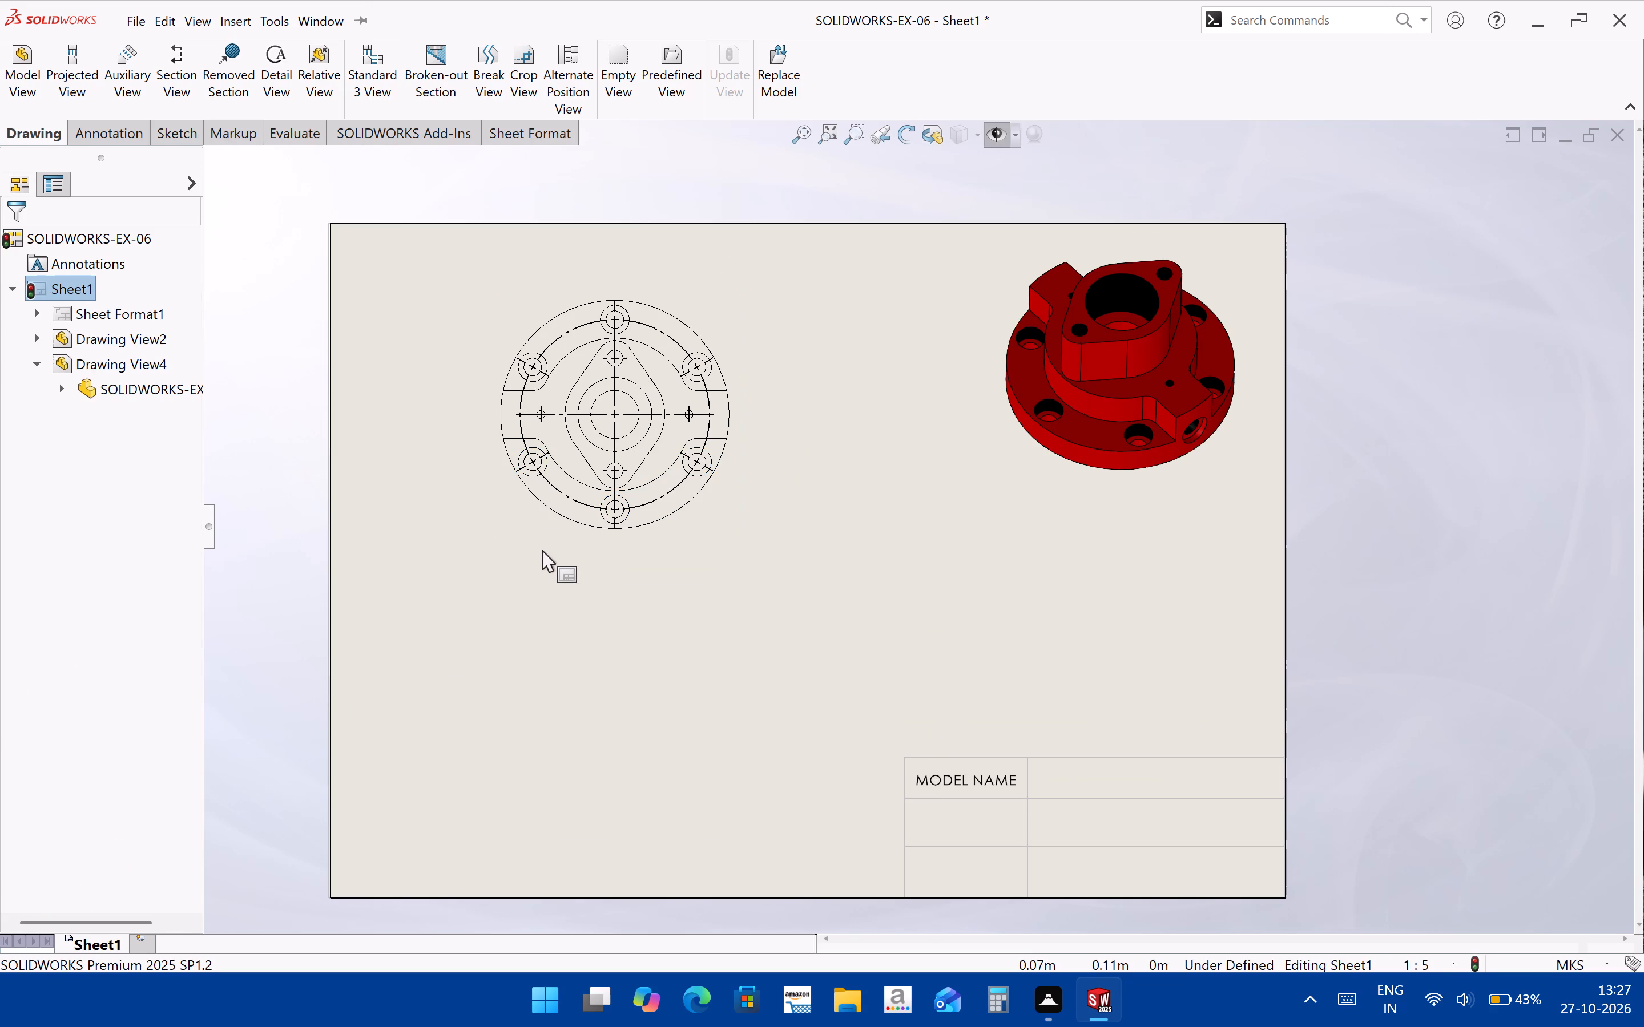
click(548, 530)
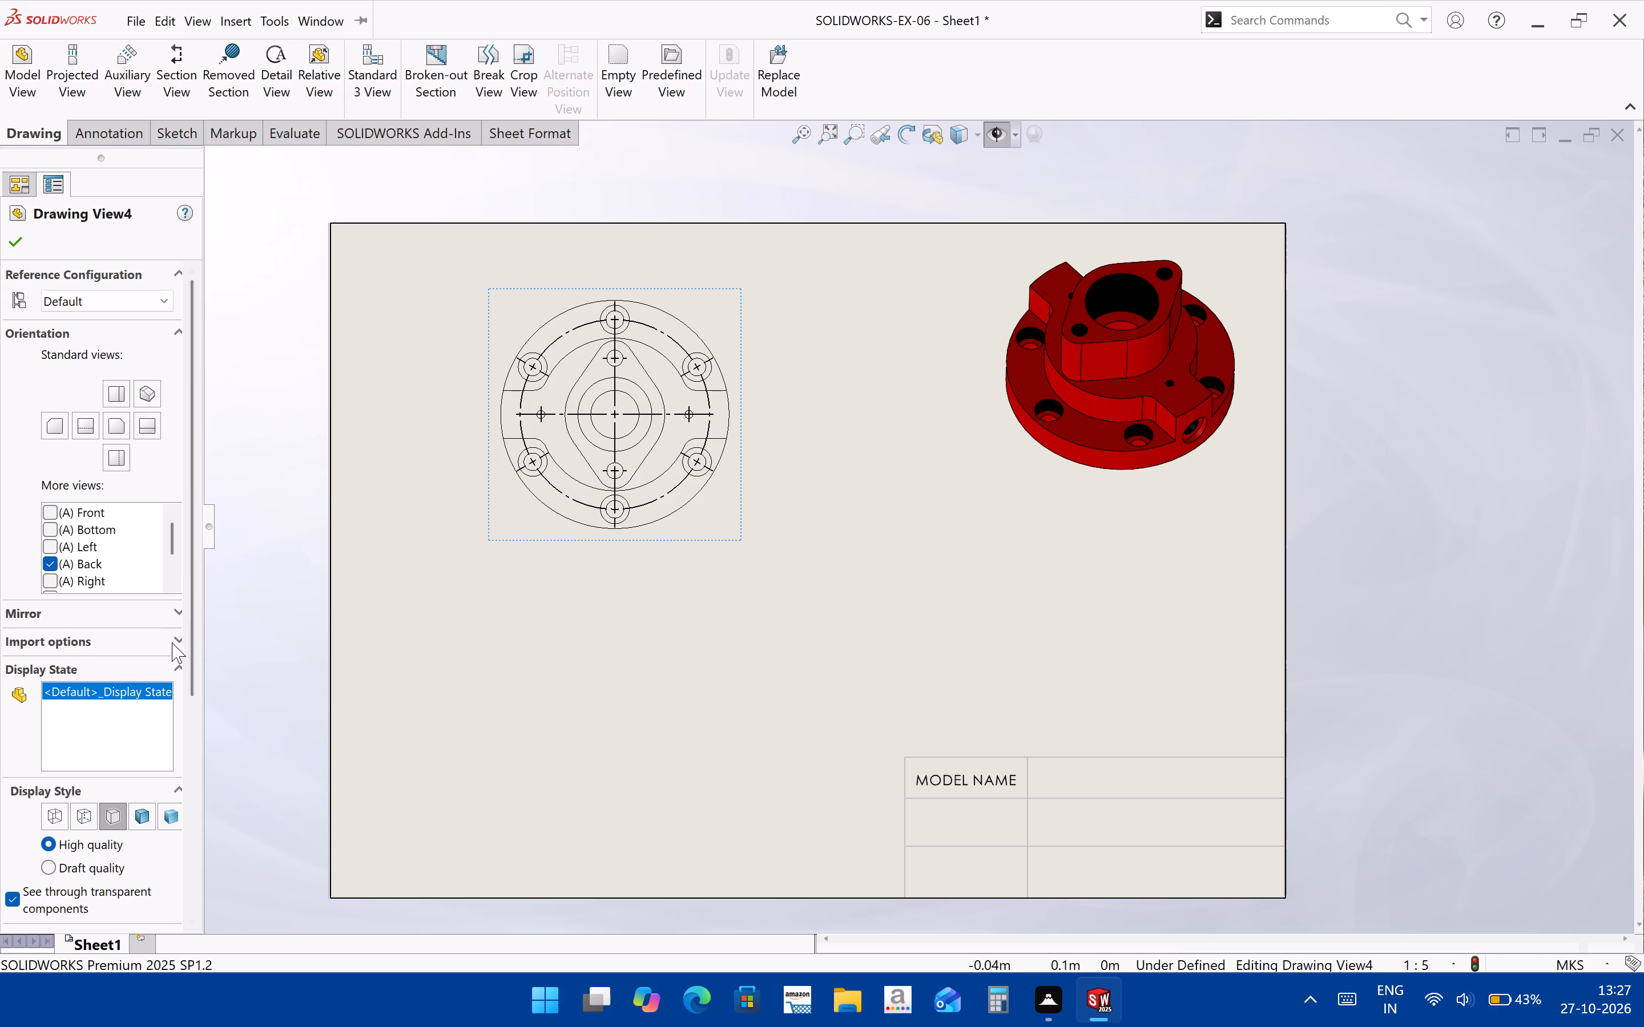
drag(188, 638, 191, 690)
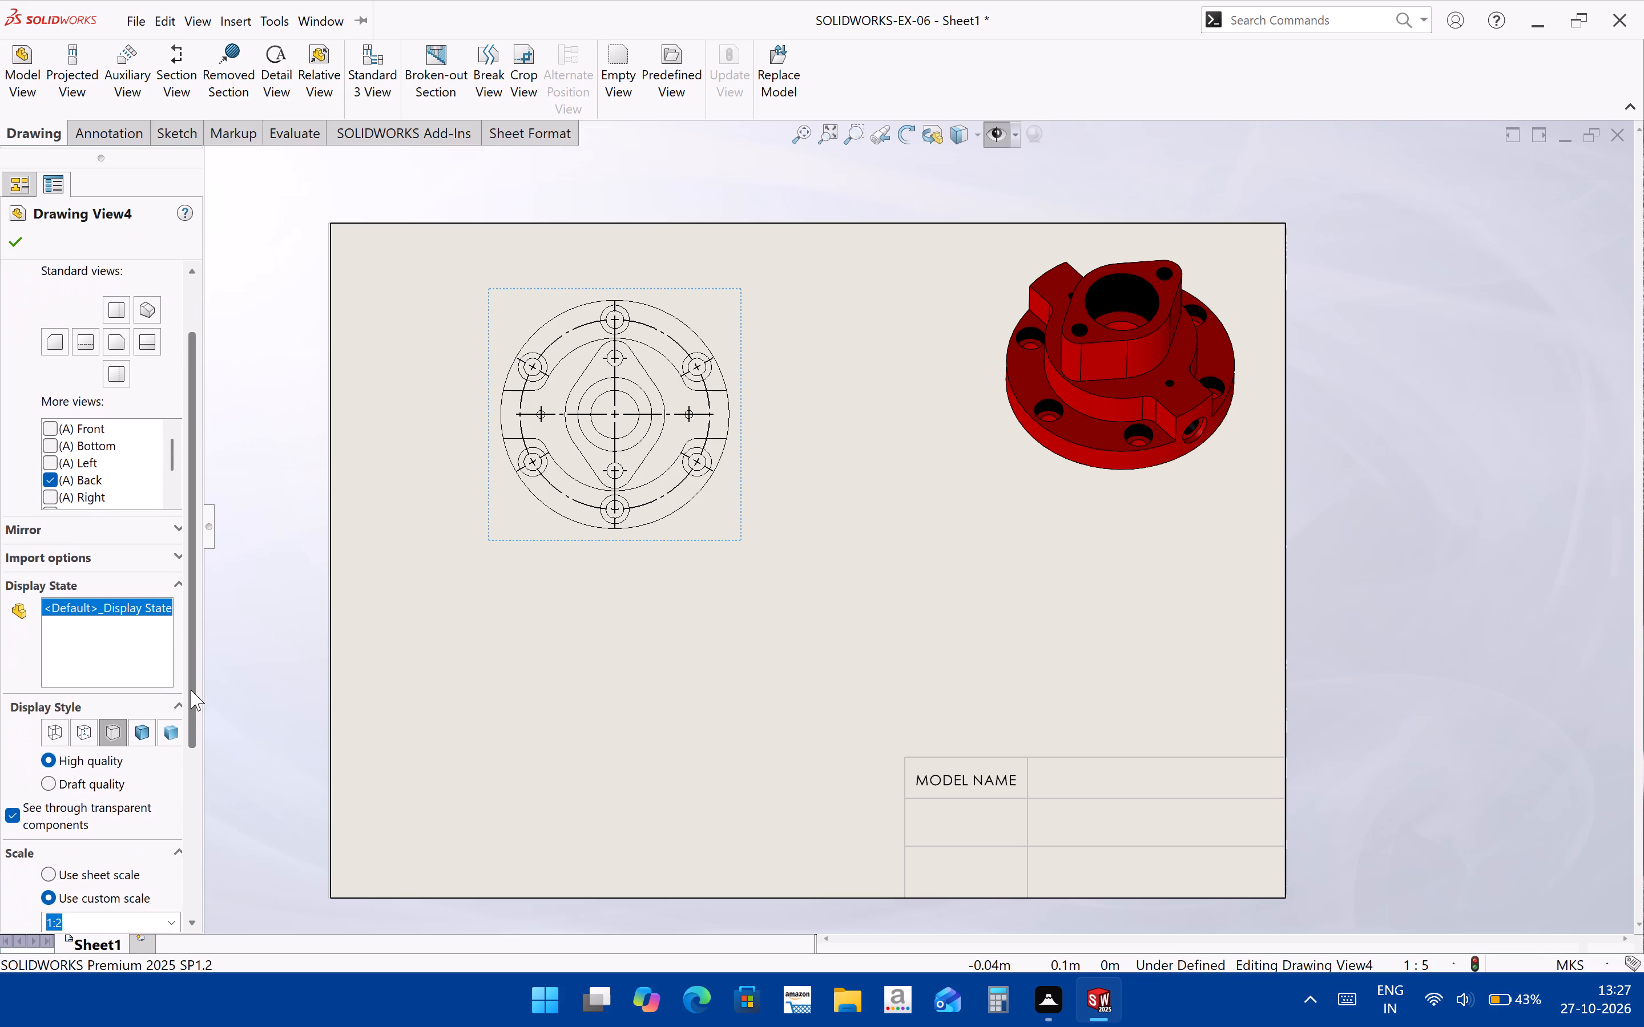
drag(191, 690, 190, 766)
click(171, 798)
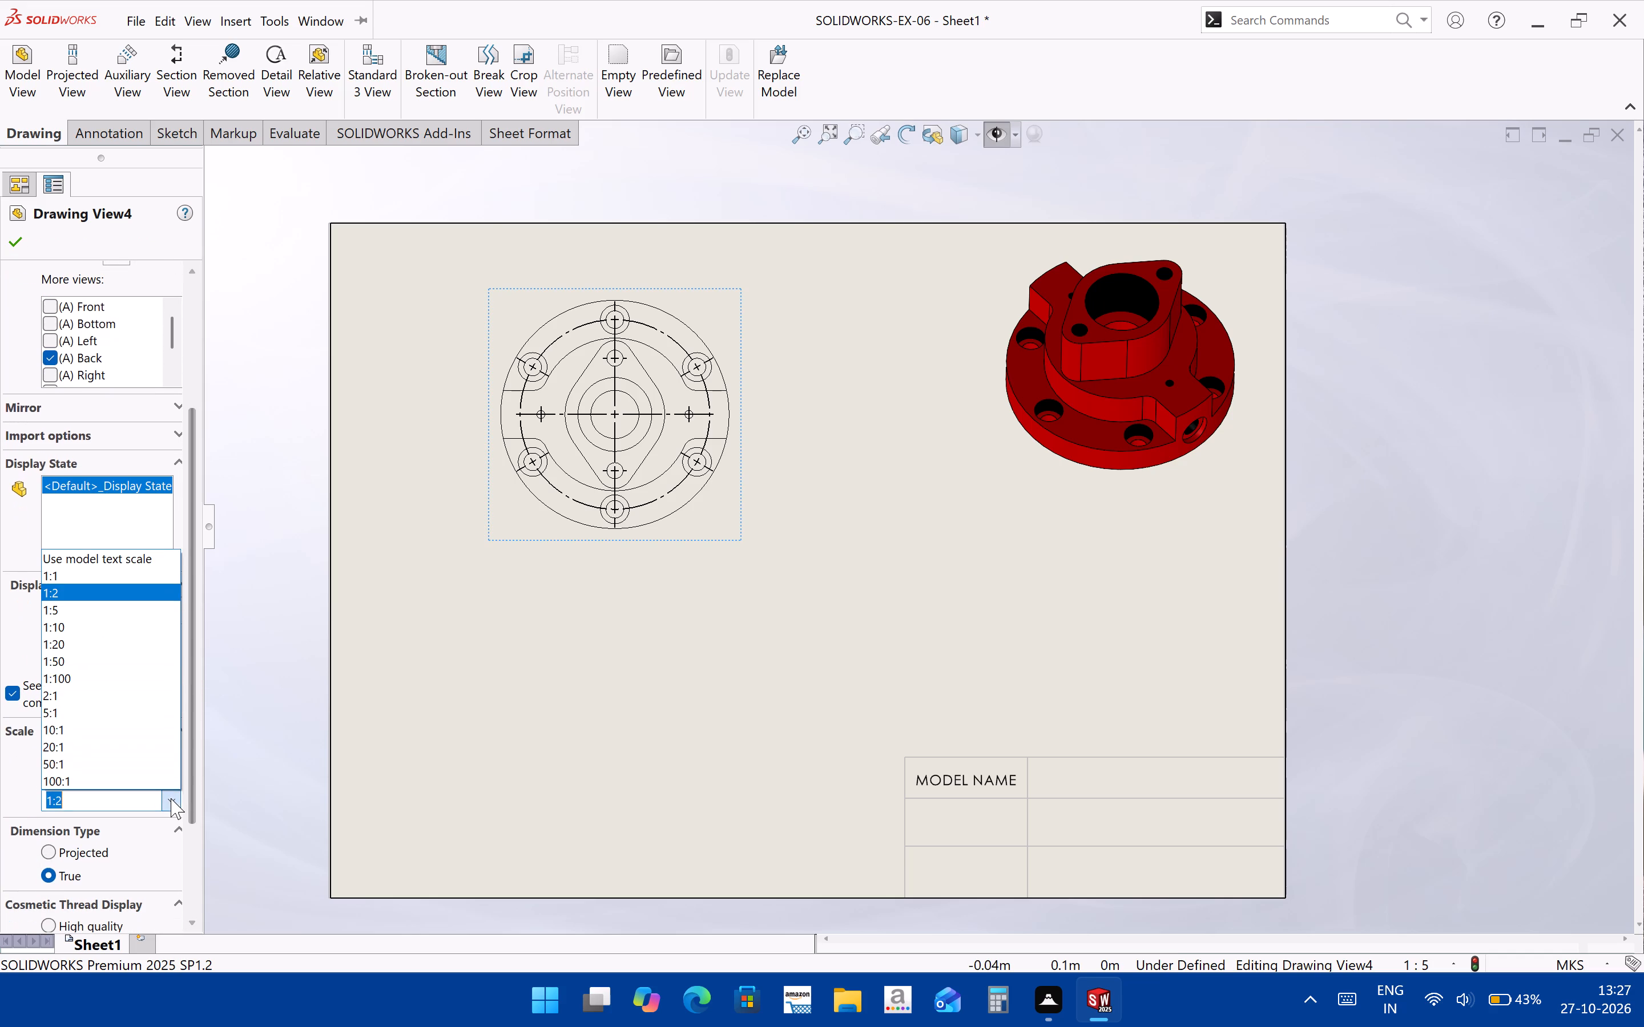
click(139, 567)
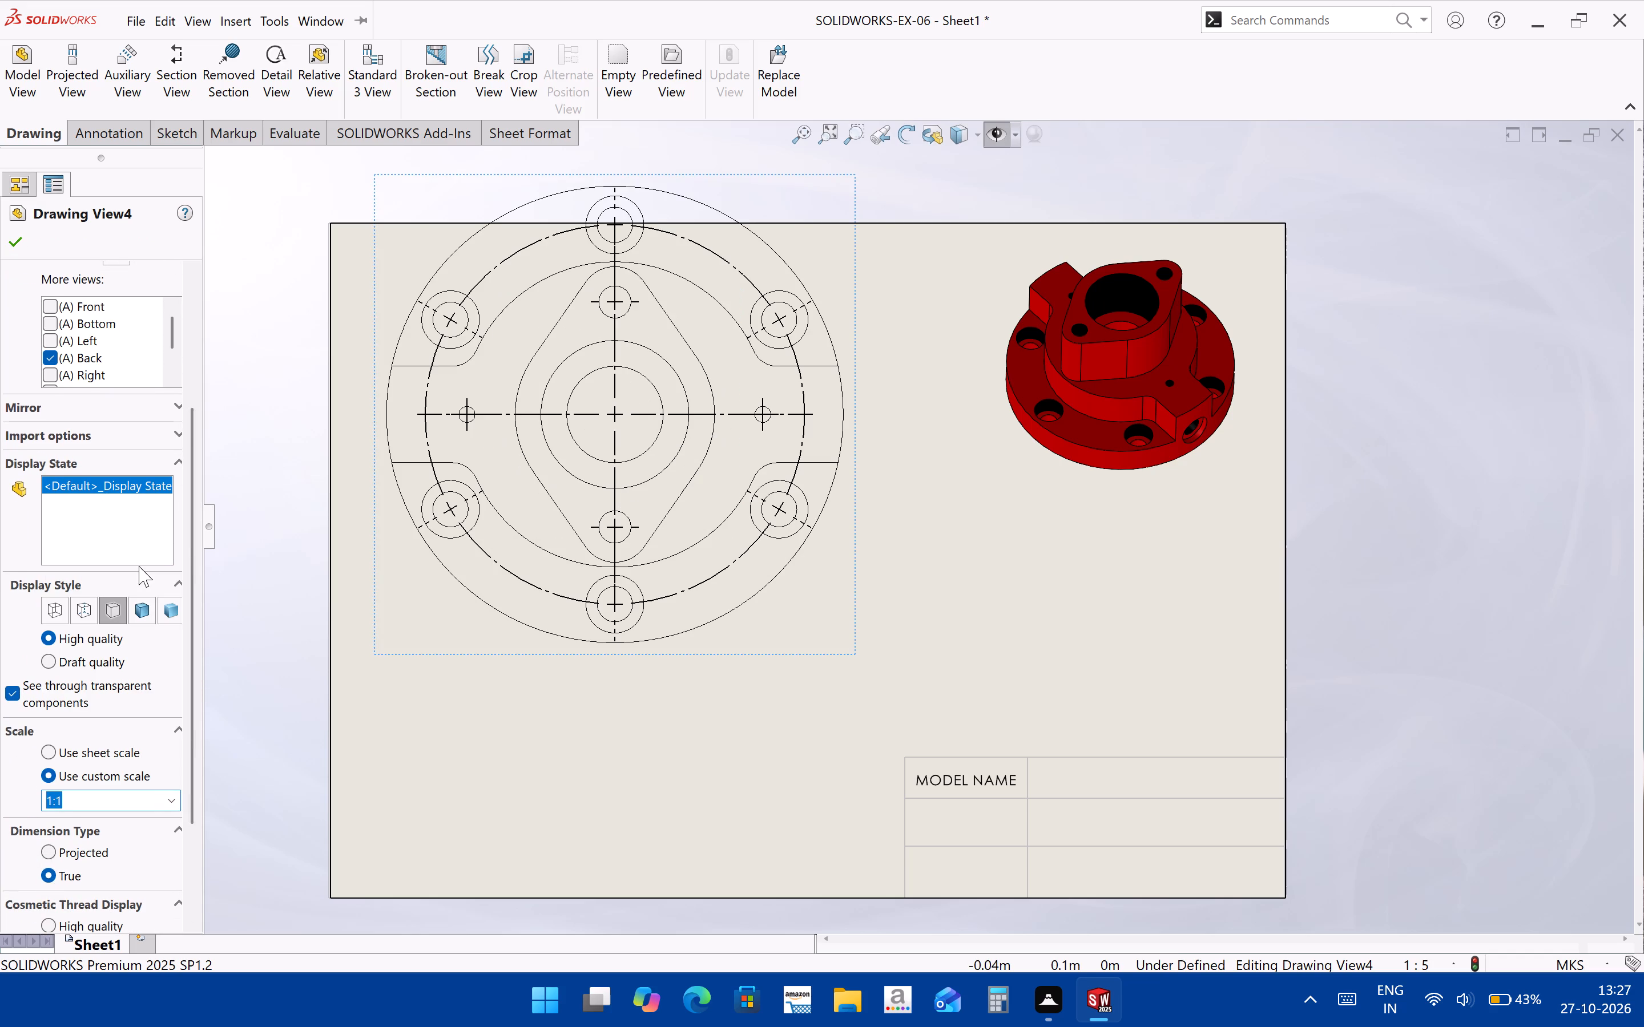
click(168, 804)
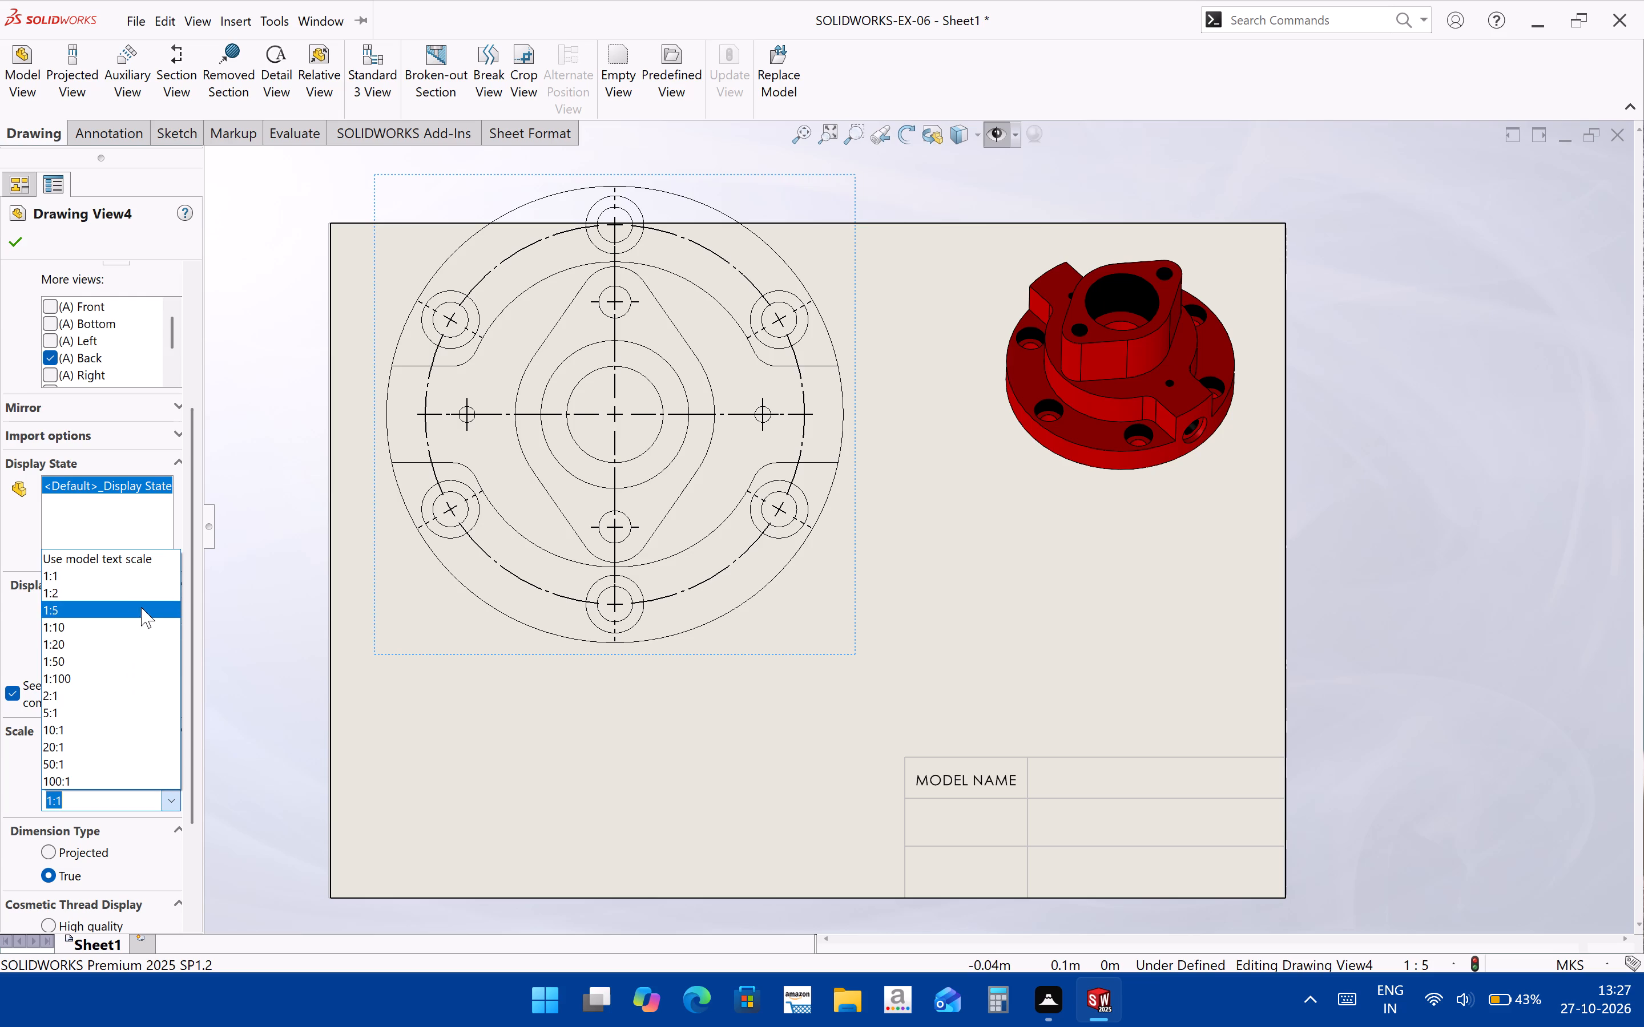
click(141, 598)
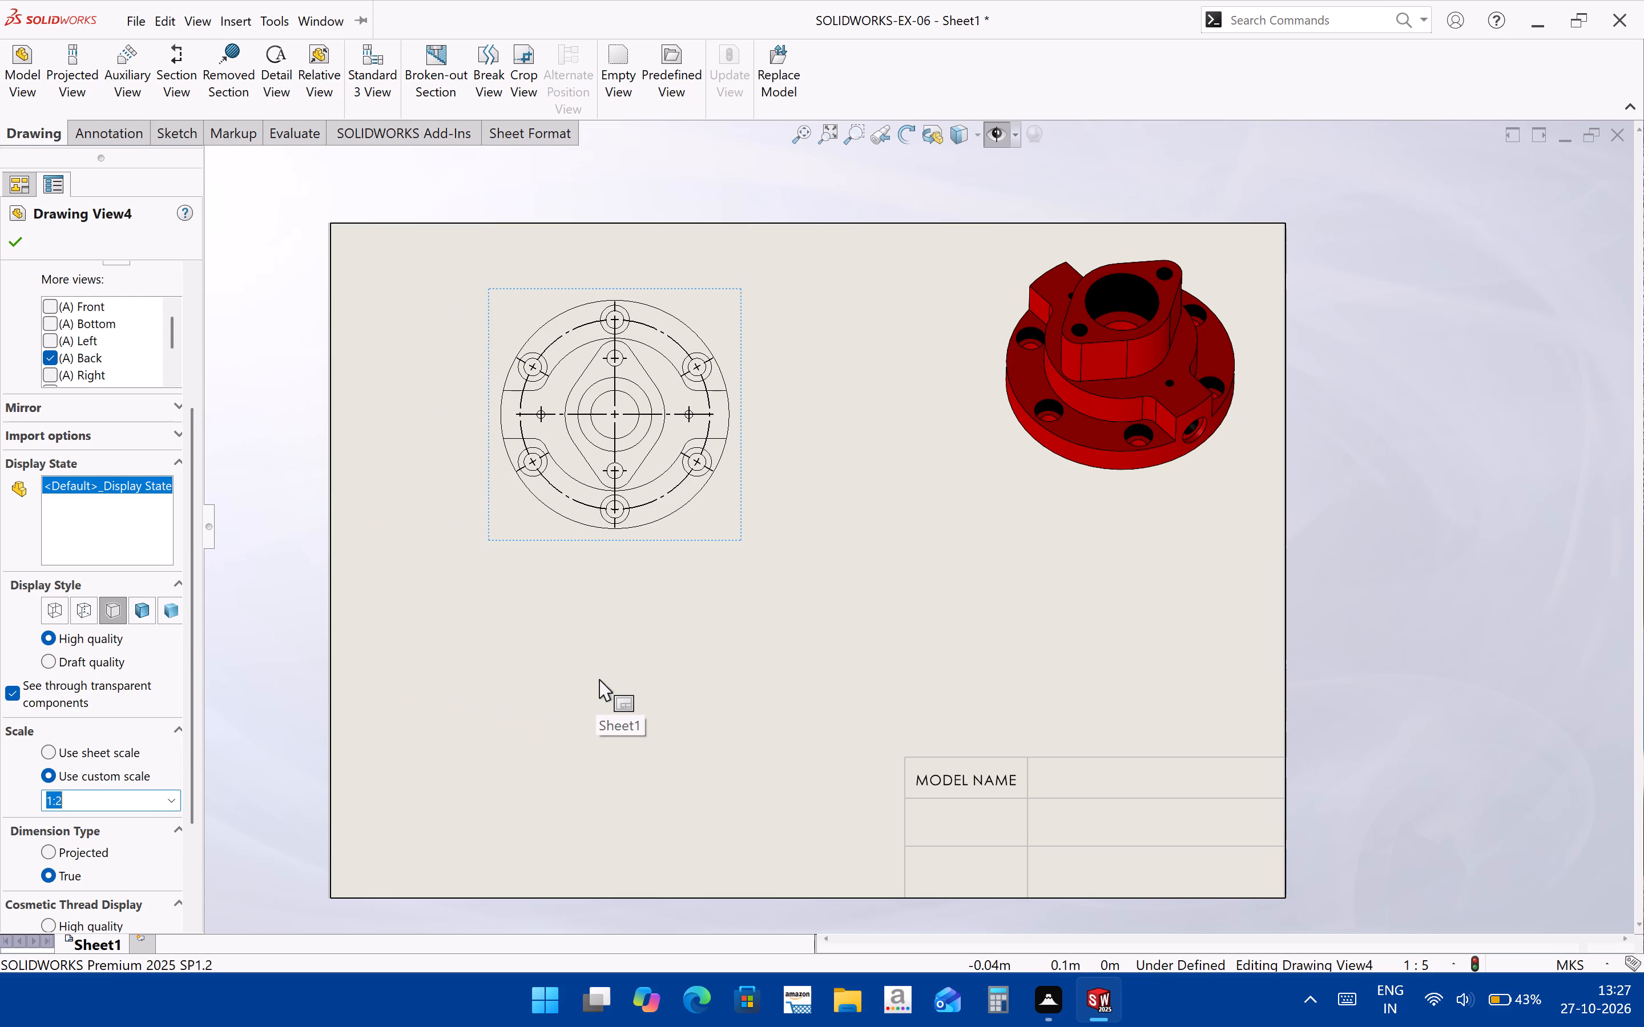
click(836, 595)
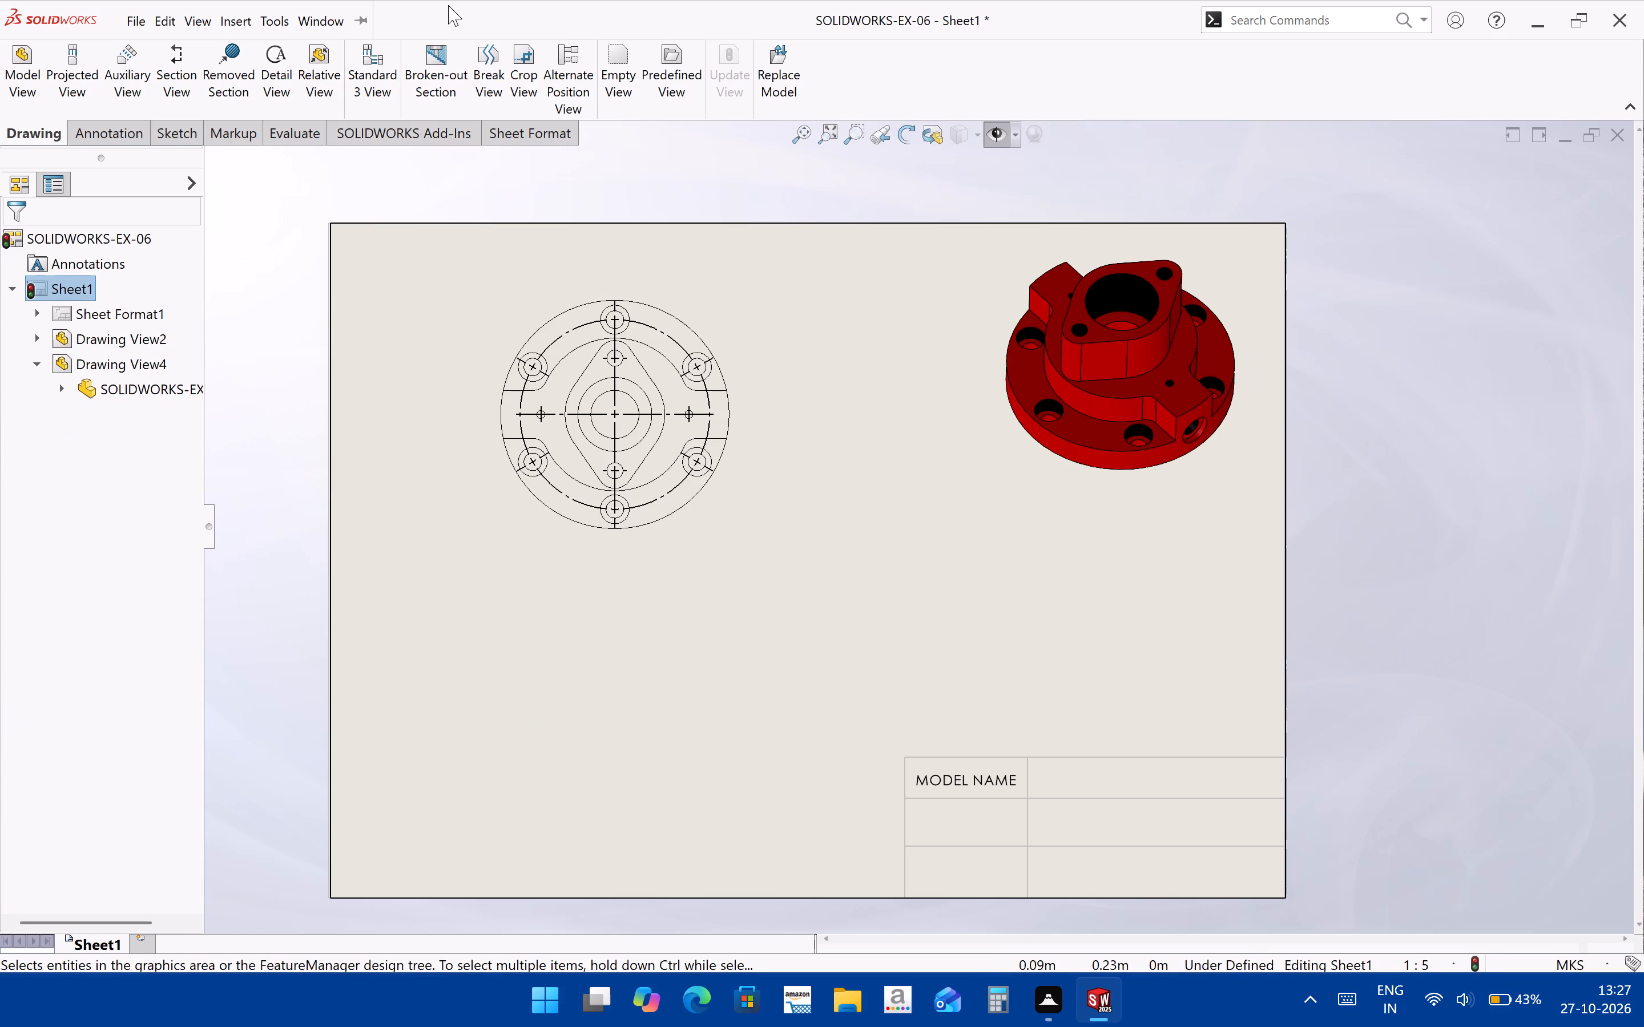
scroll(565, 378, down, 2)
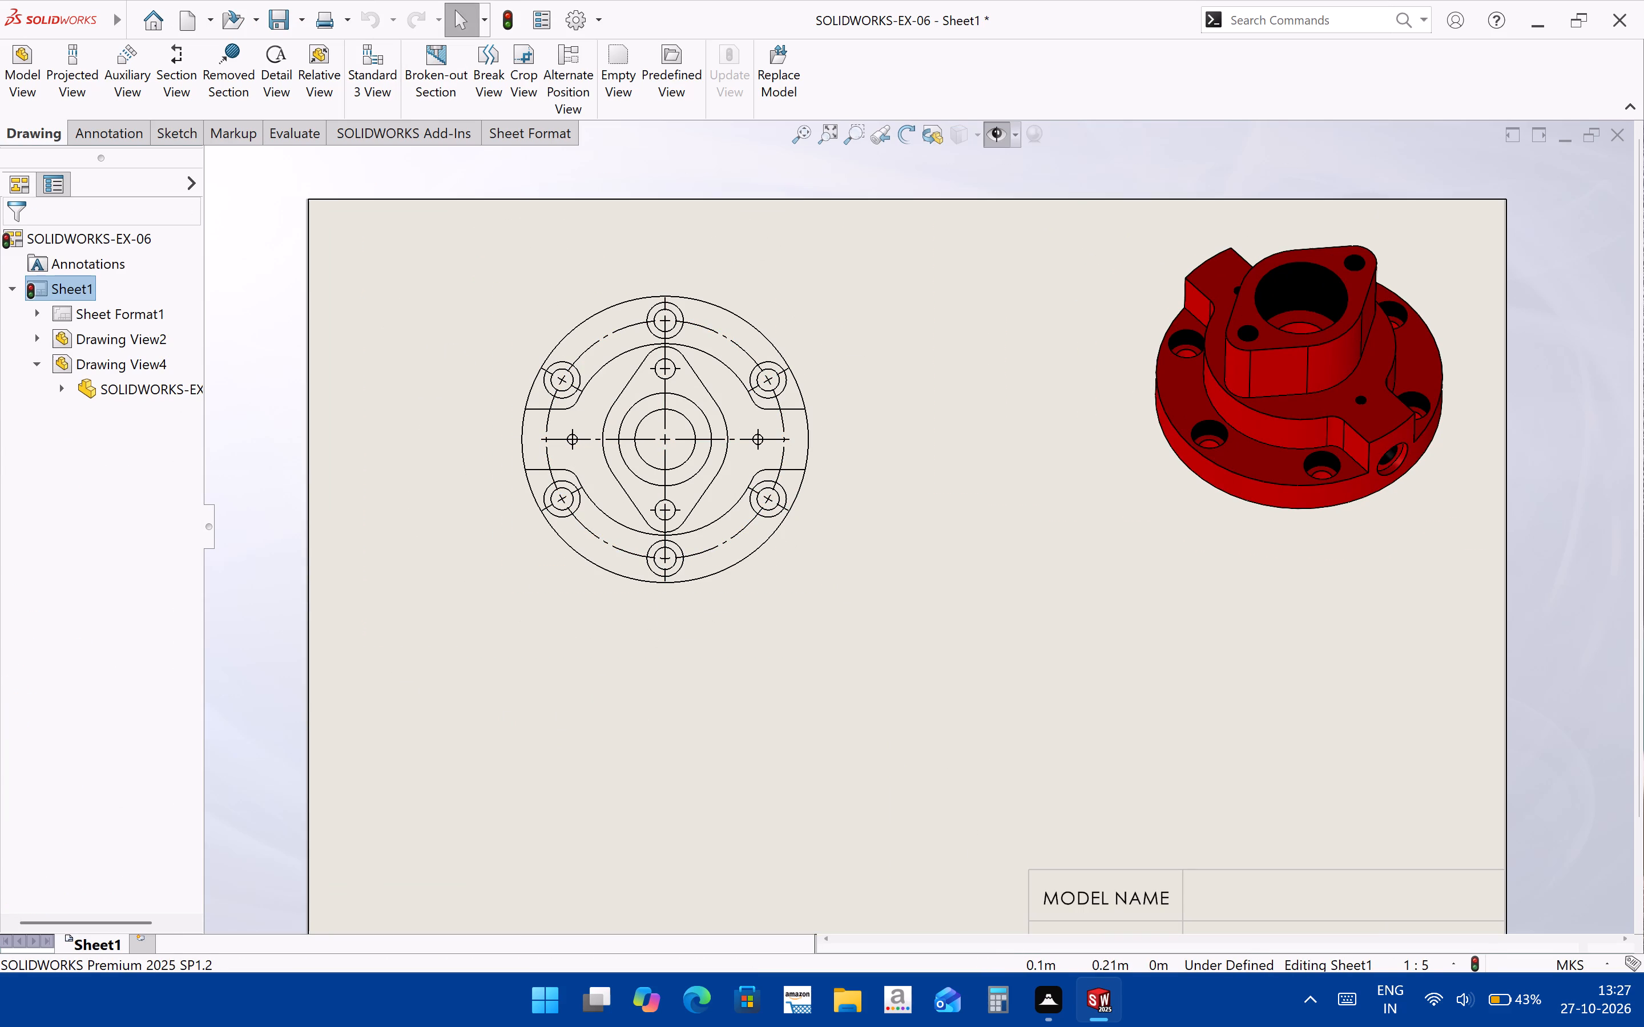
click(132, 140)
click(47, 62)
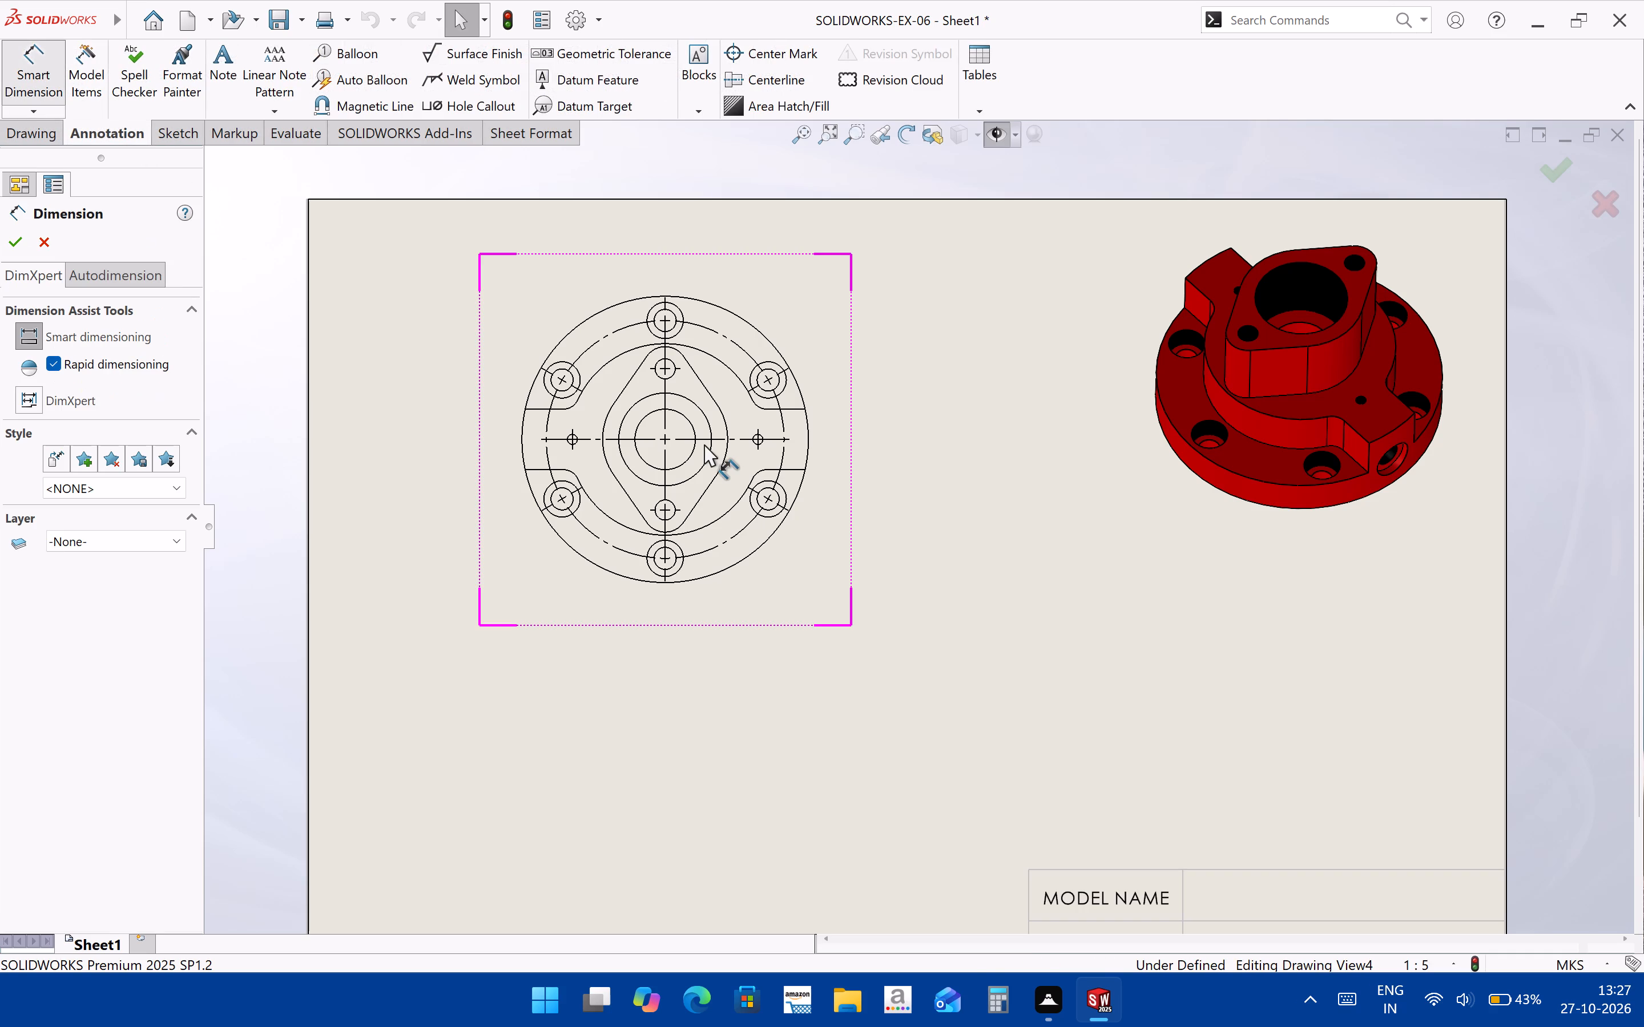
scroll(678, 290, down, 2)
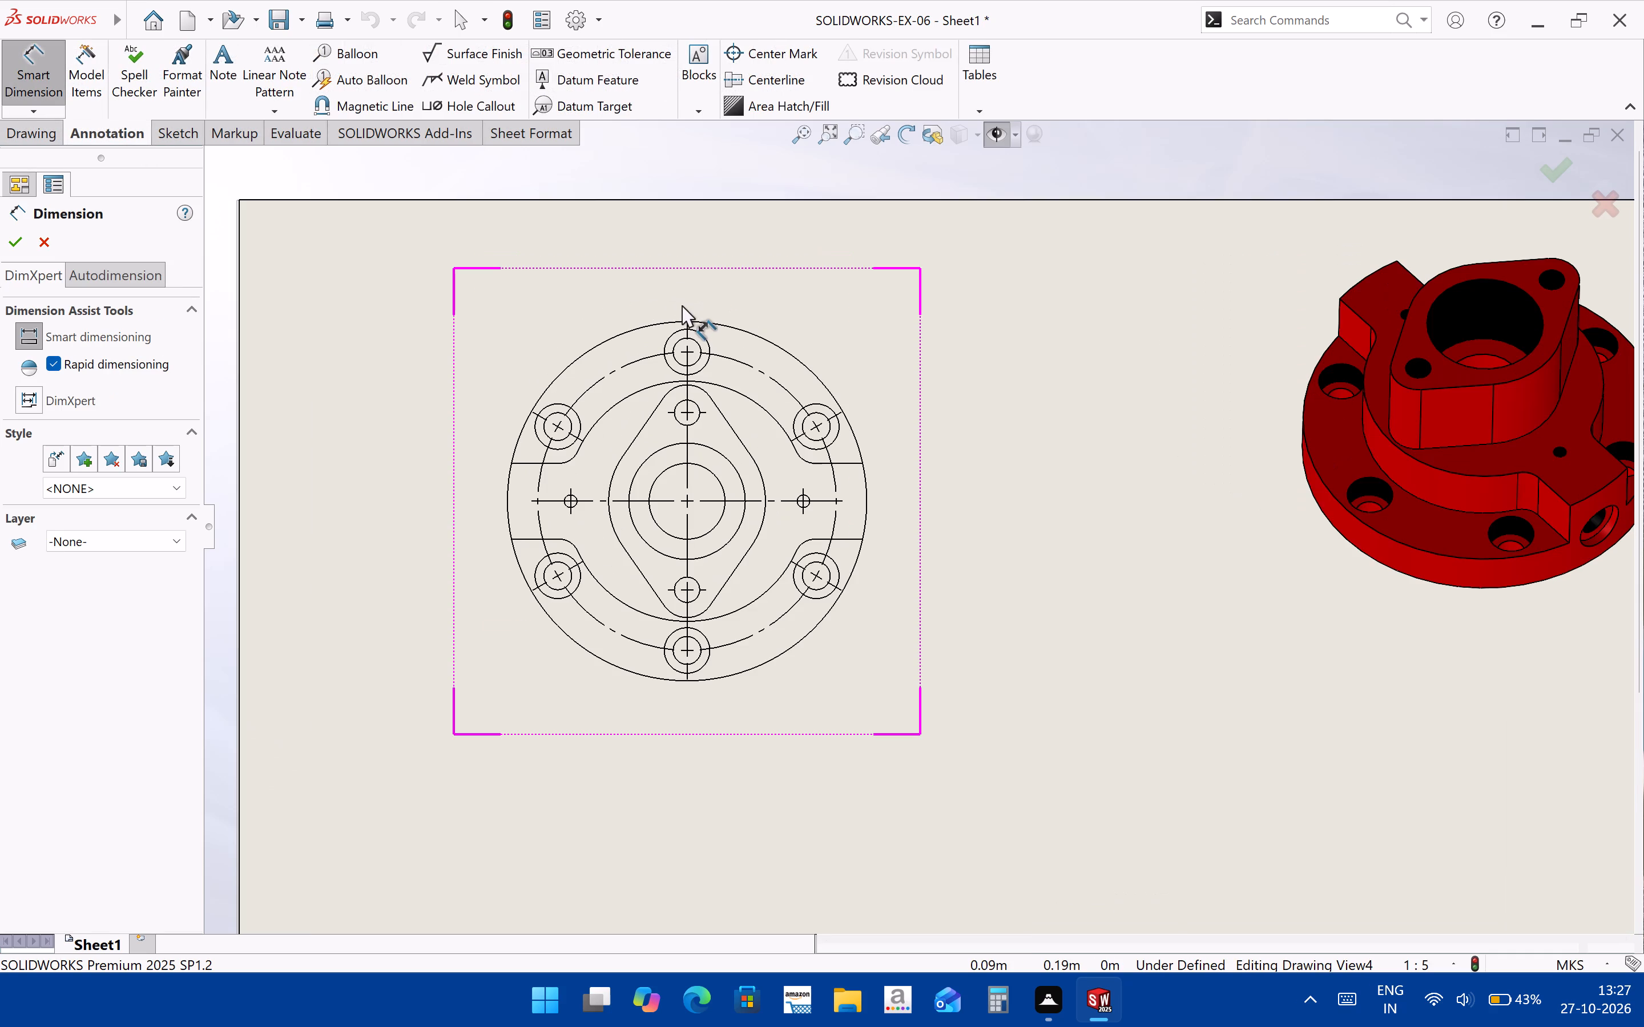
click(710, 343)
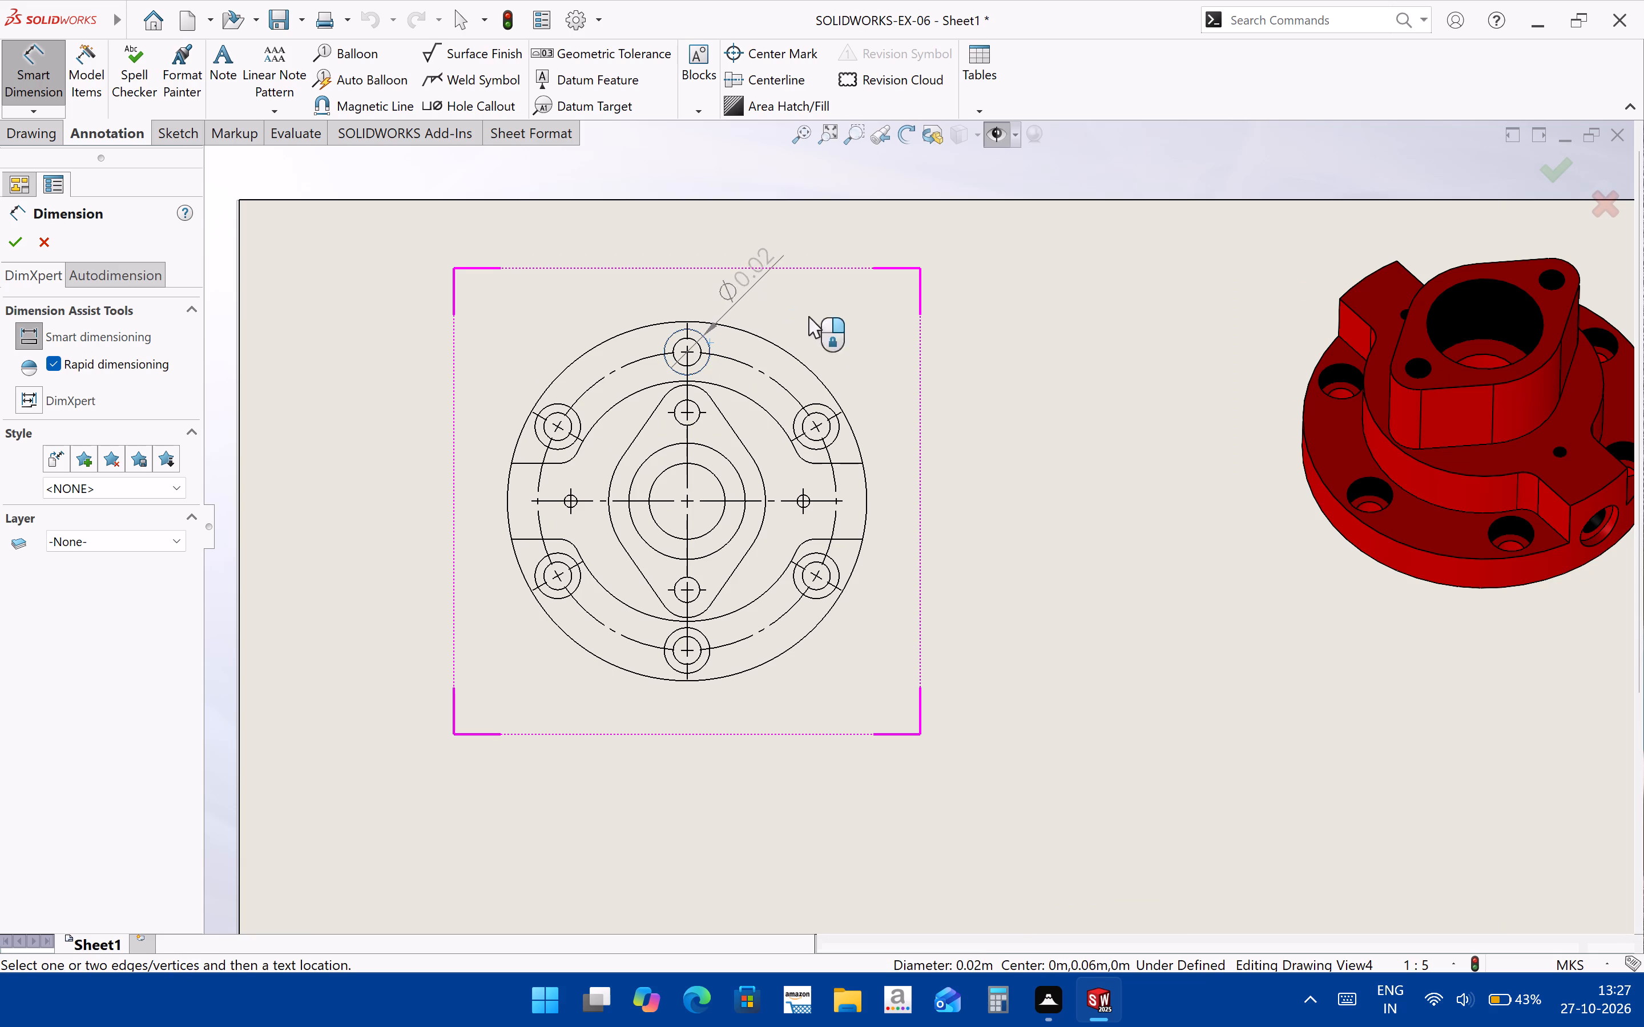
Change the drawing's unit system to MMGS (millimeter, gram, second).
click(1595, 961)
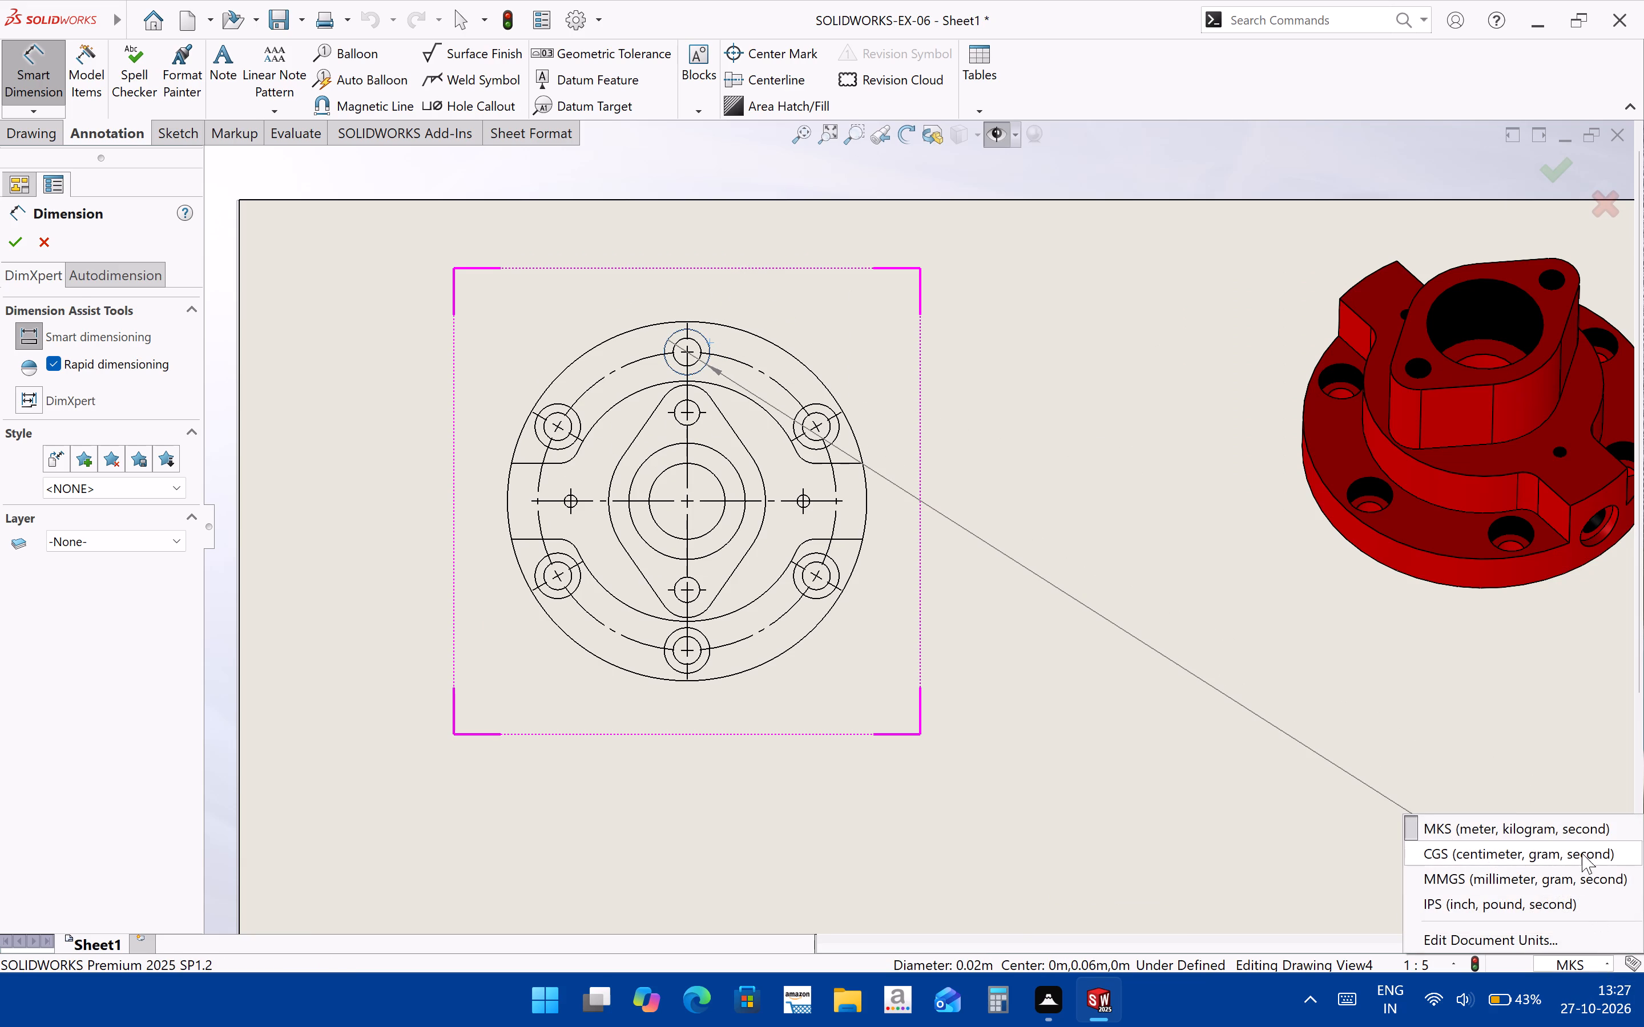
click(1583, 872)
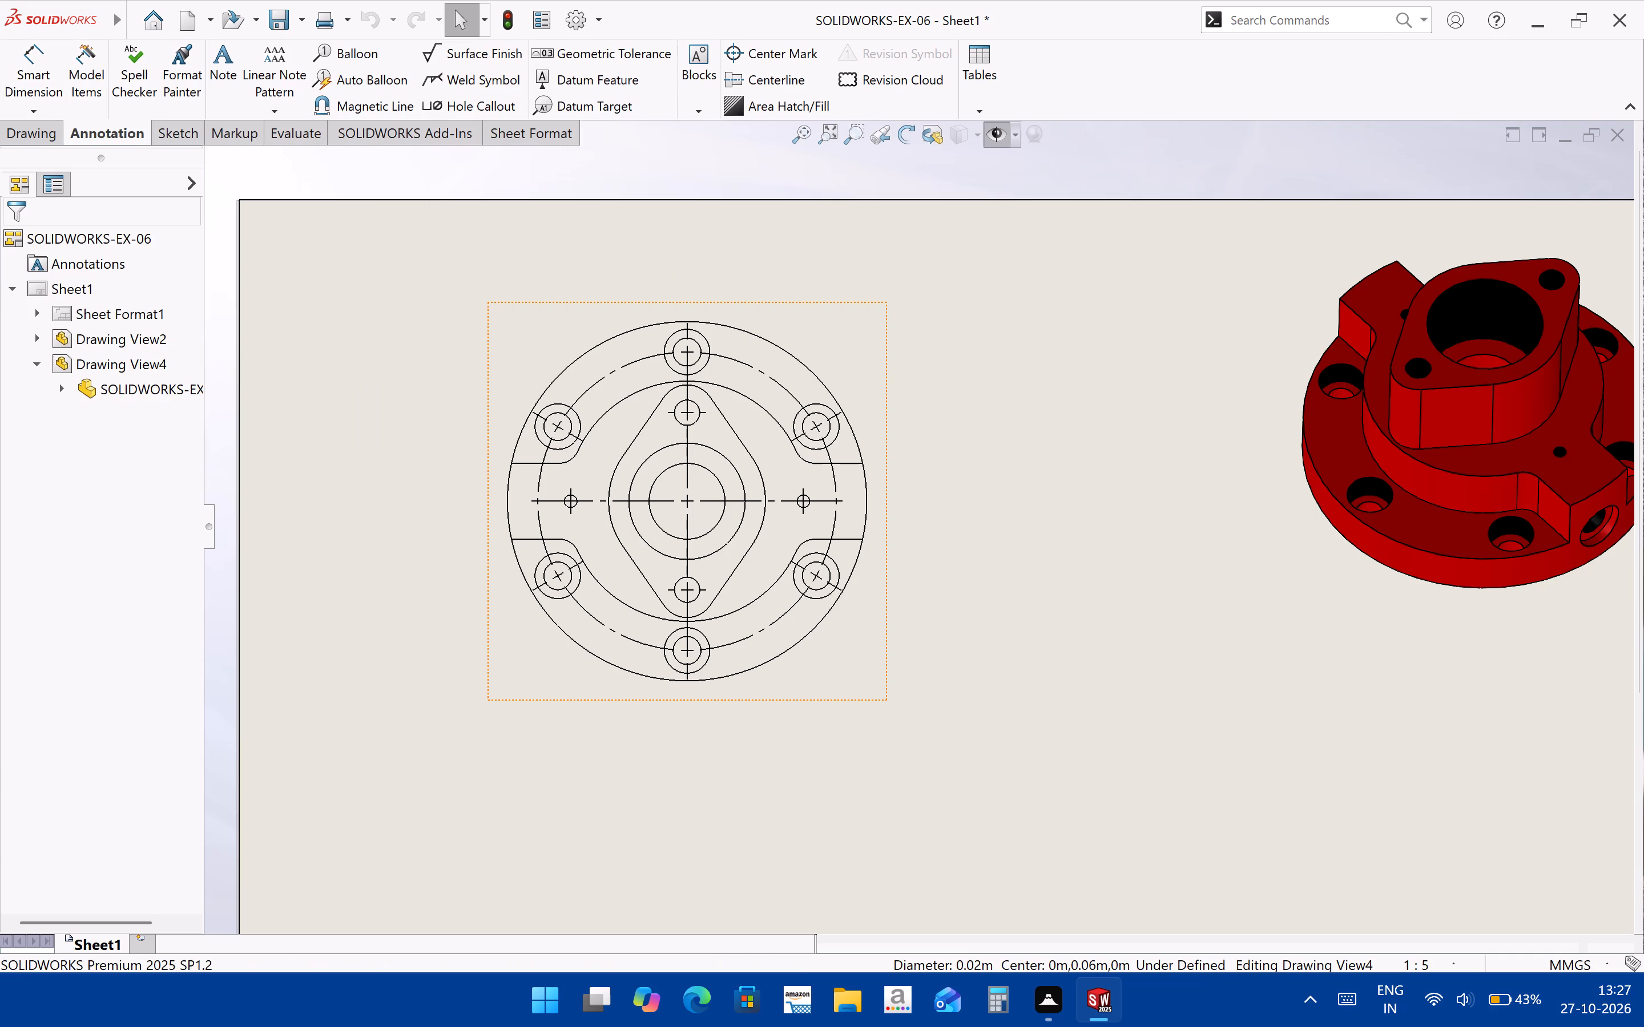
Insert the dimensions marked for drawing into the circular flange view with Model Items, importing from the entire model.
click(95, 75)
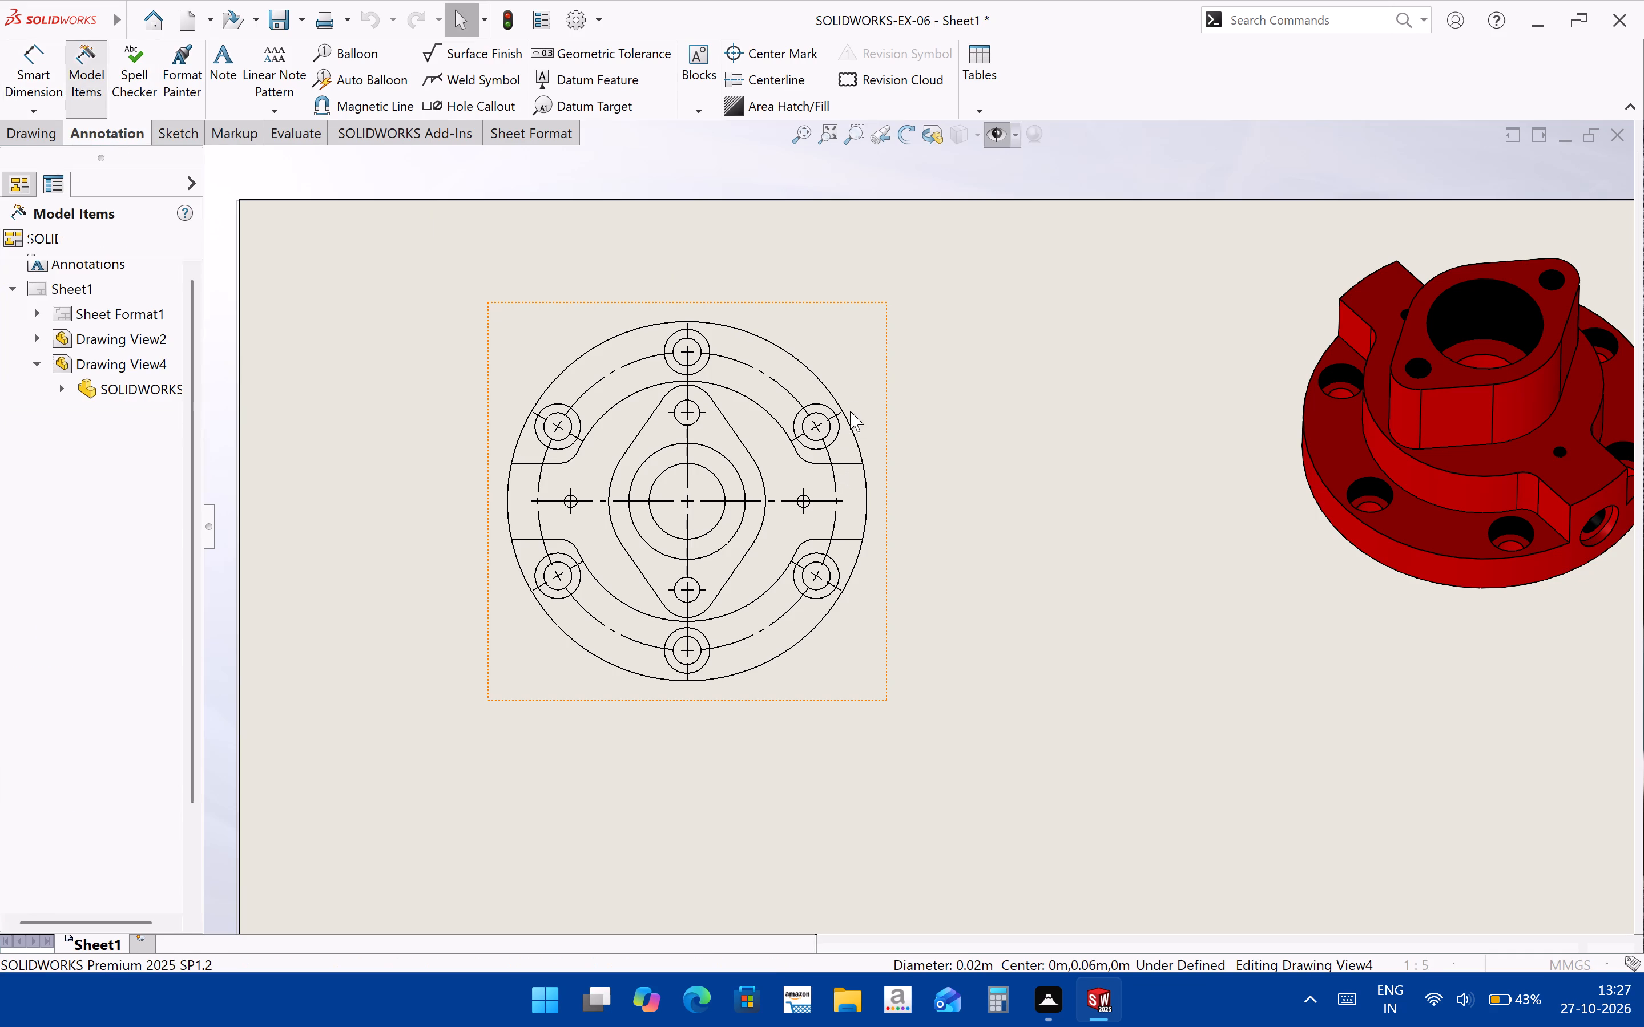
click(861, 371)
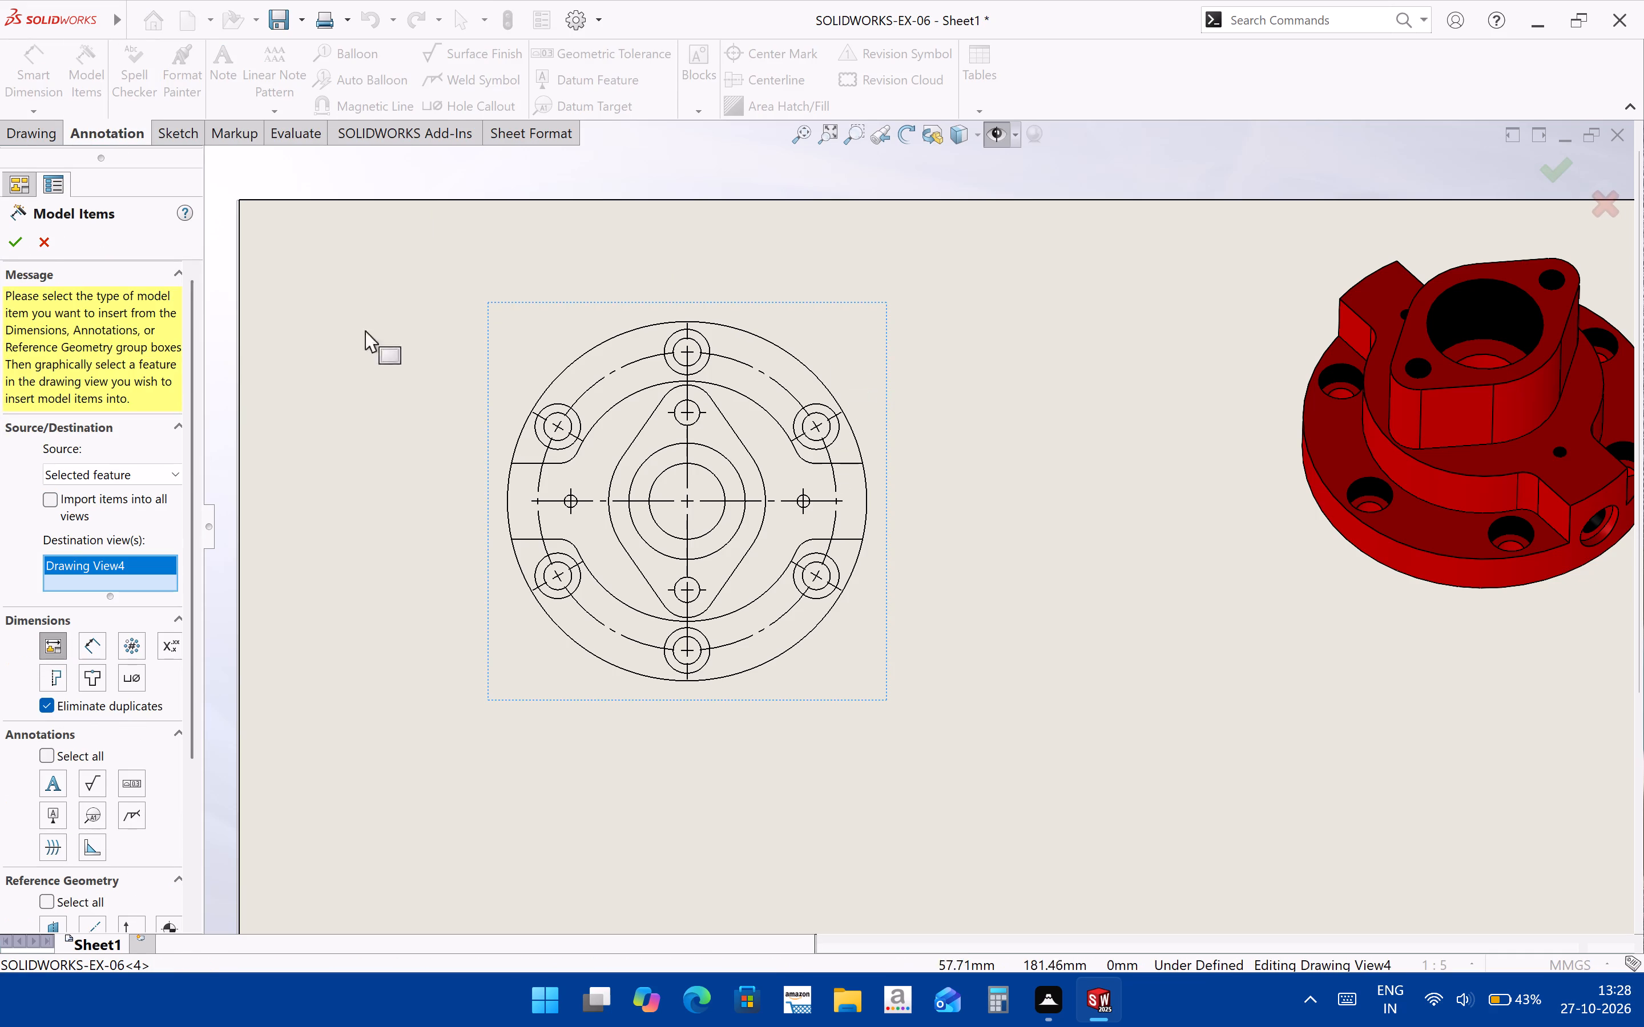
click(18, 249)
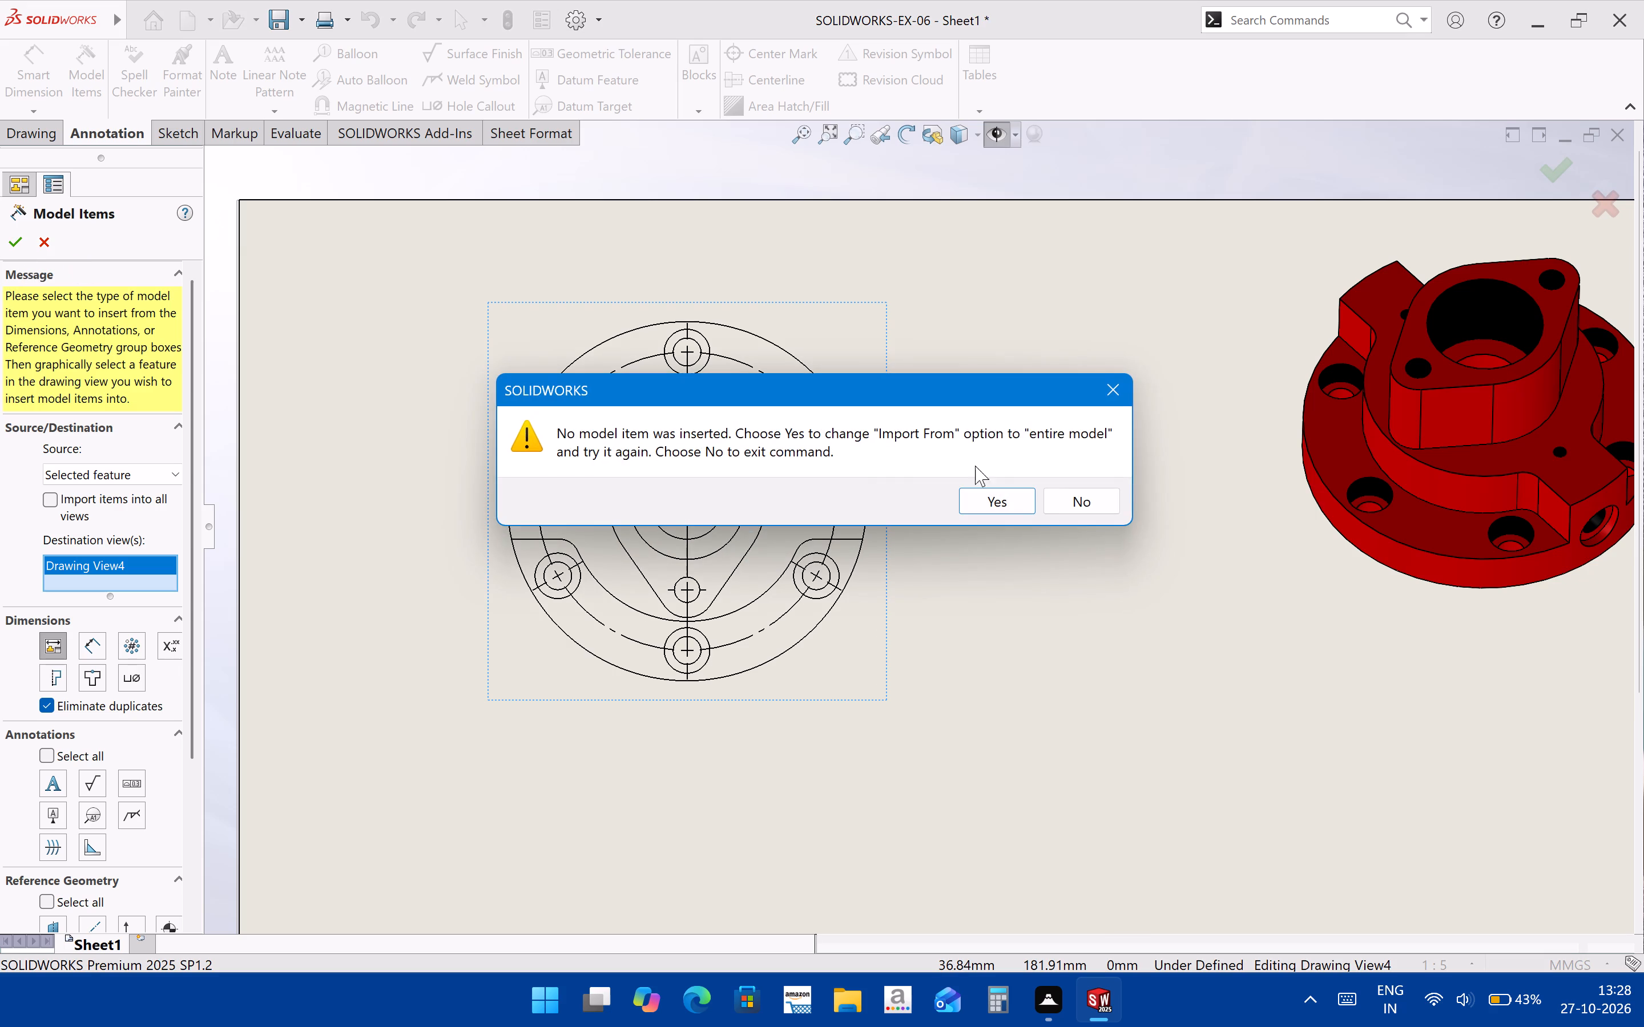
click(1006, 508)
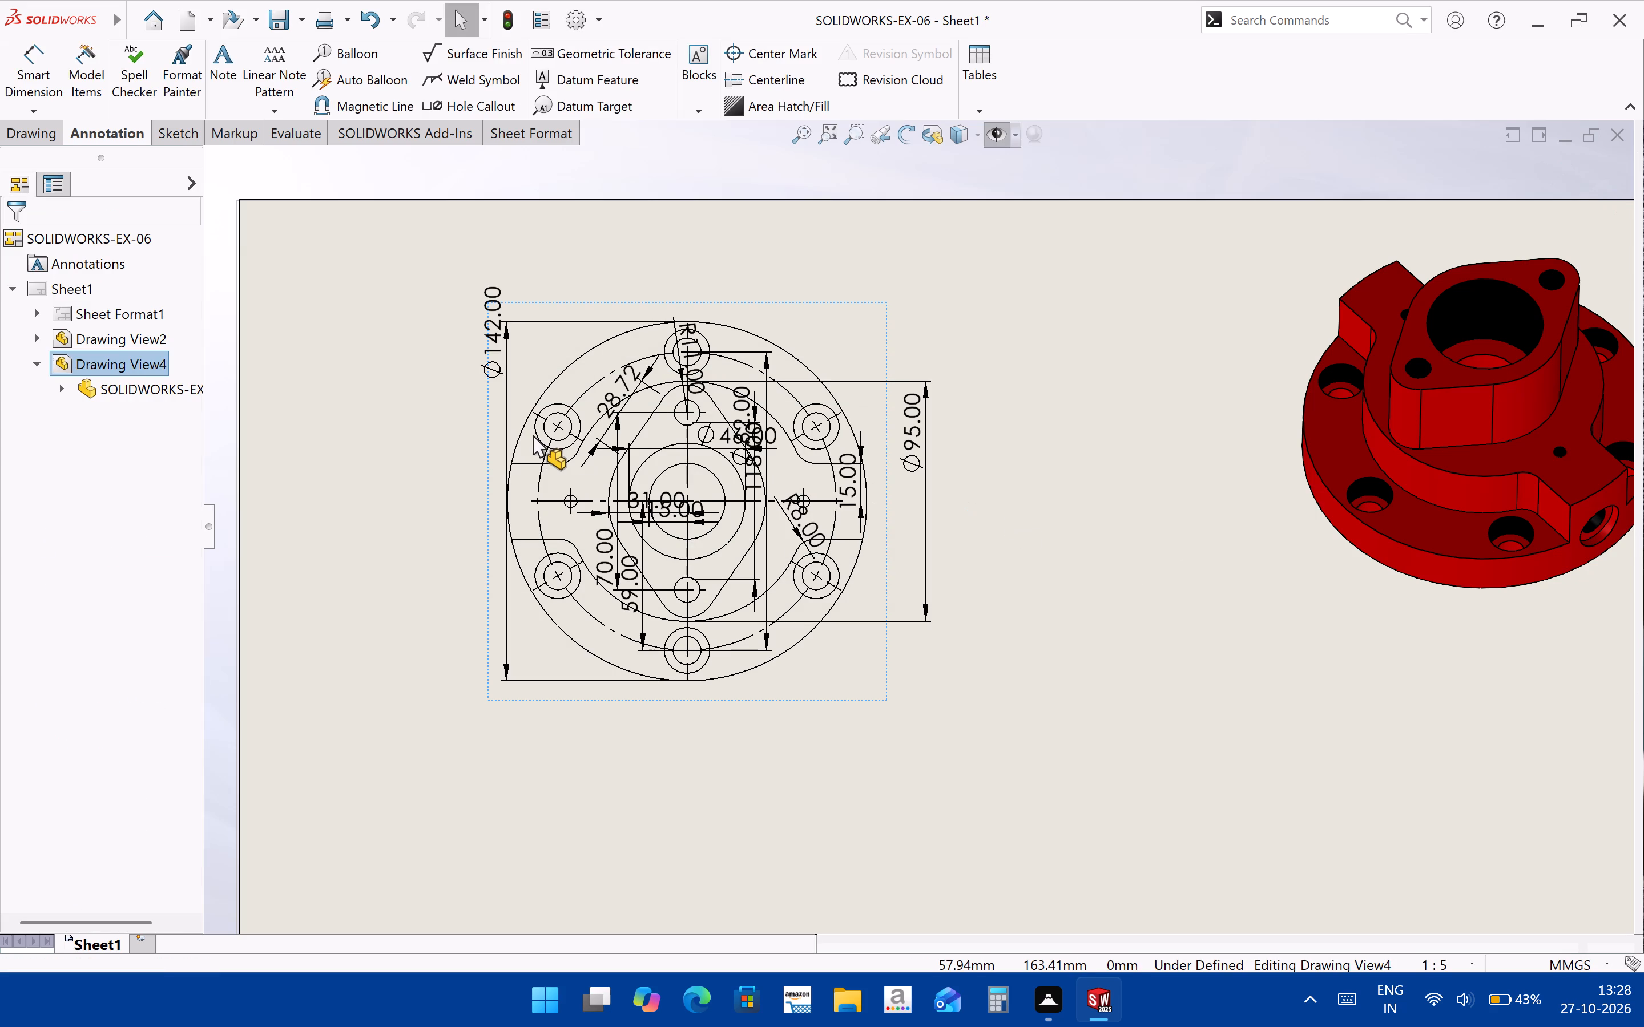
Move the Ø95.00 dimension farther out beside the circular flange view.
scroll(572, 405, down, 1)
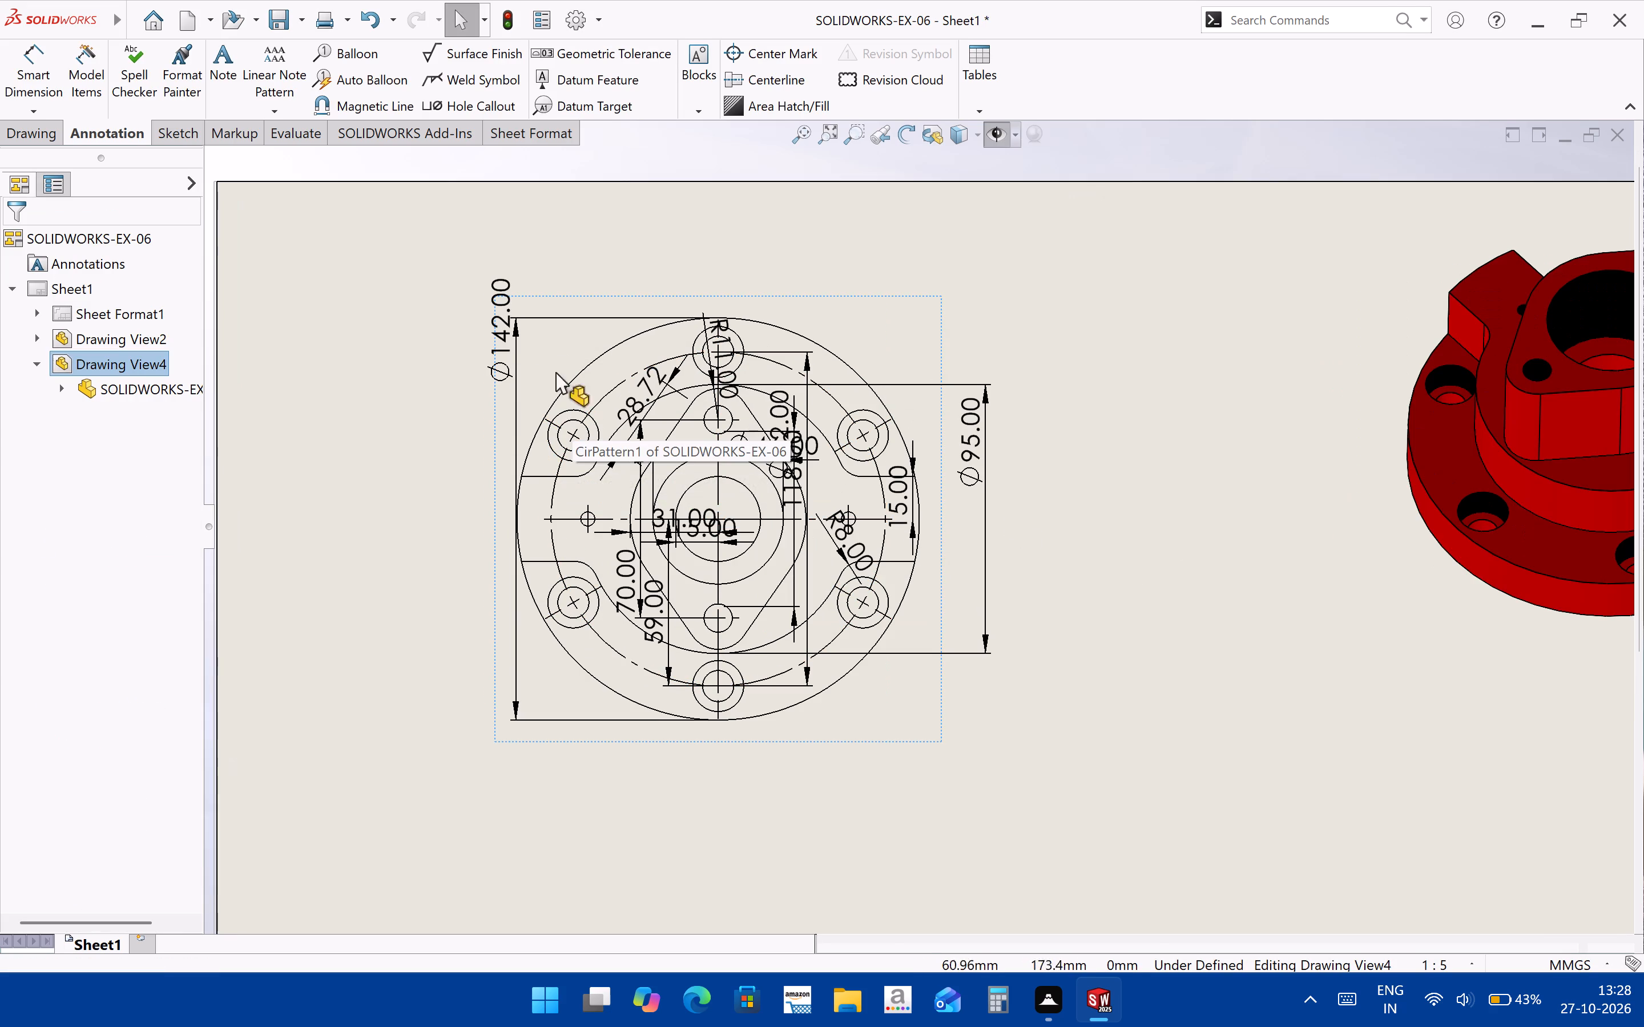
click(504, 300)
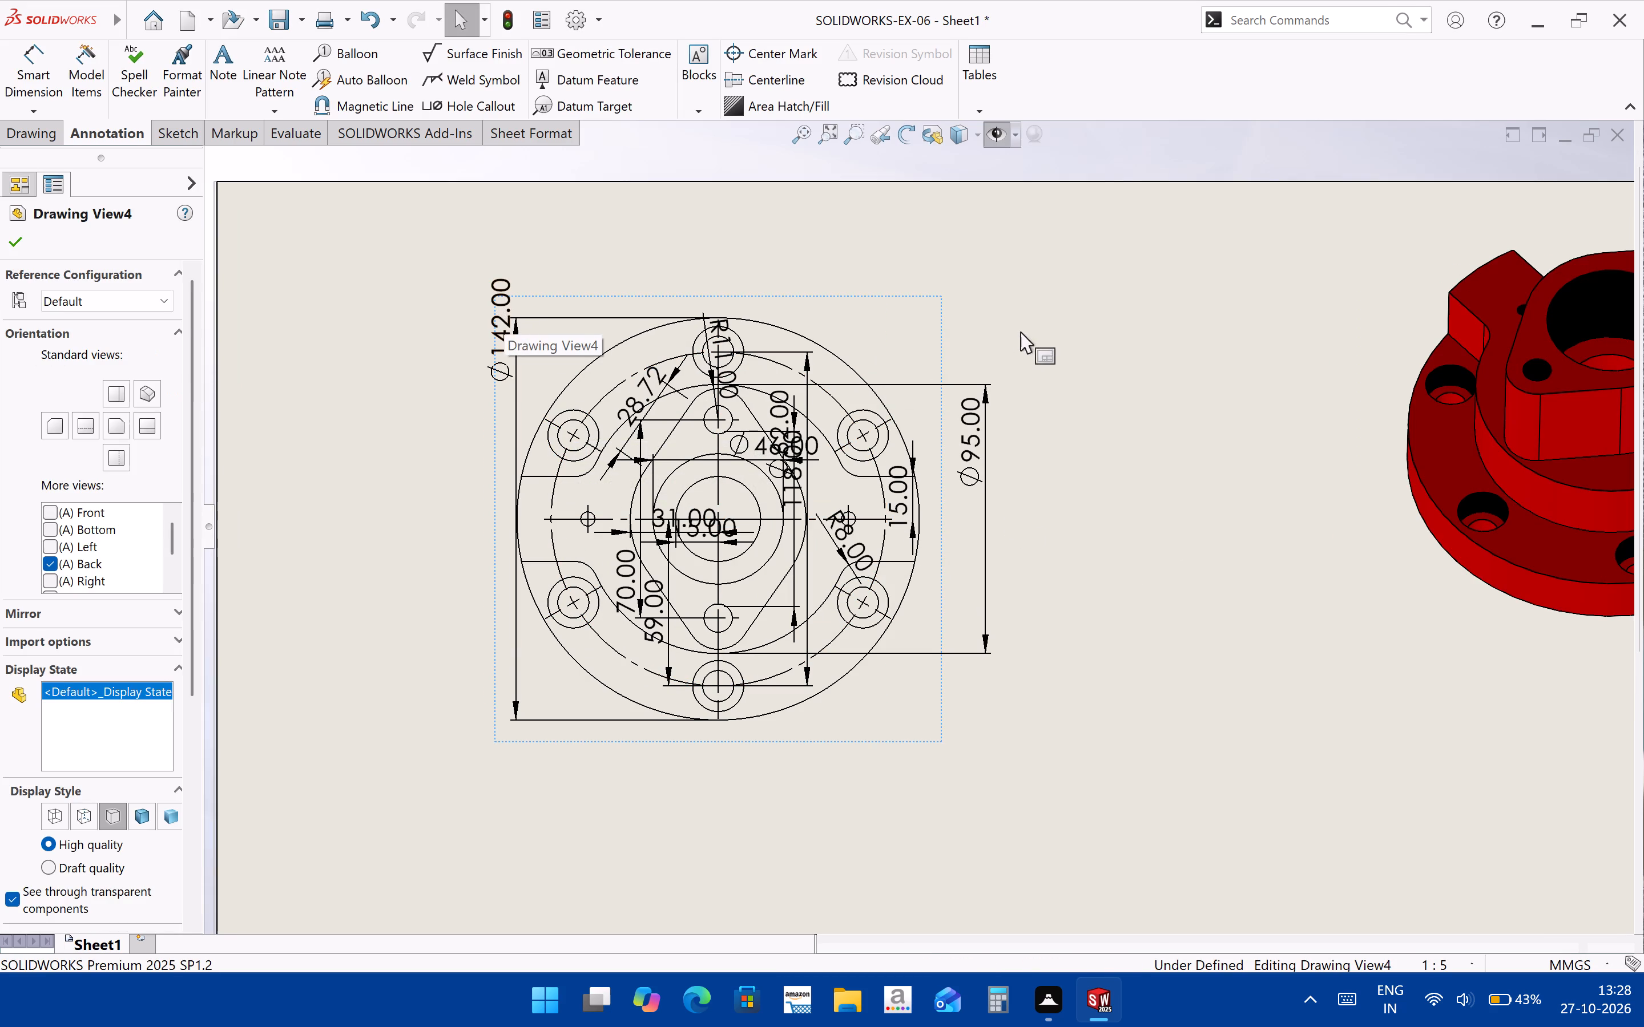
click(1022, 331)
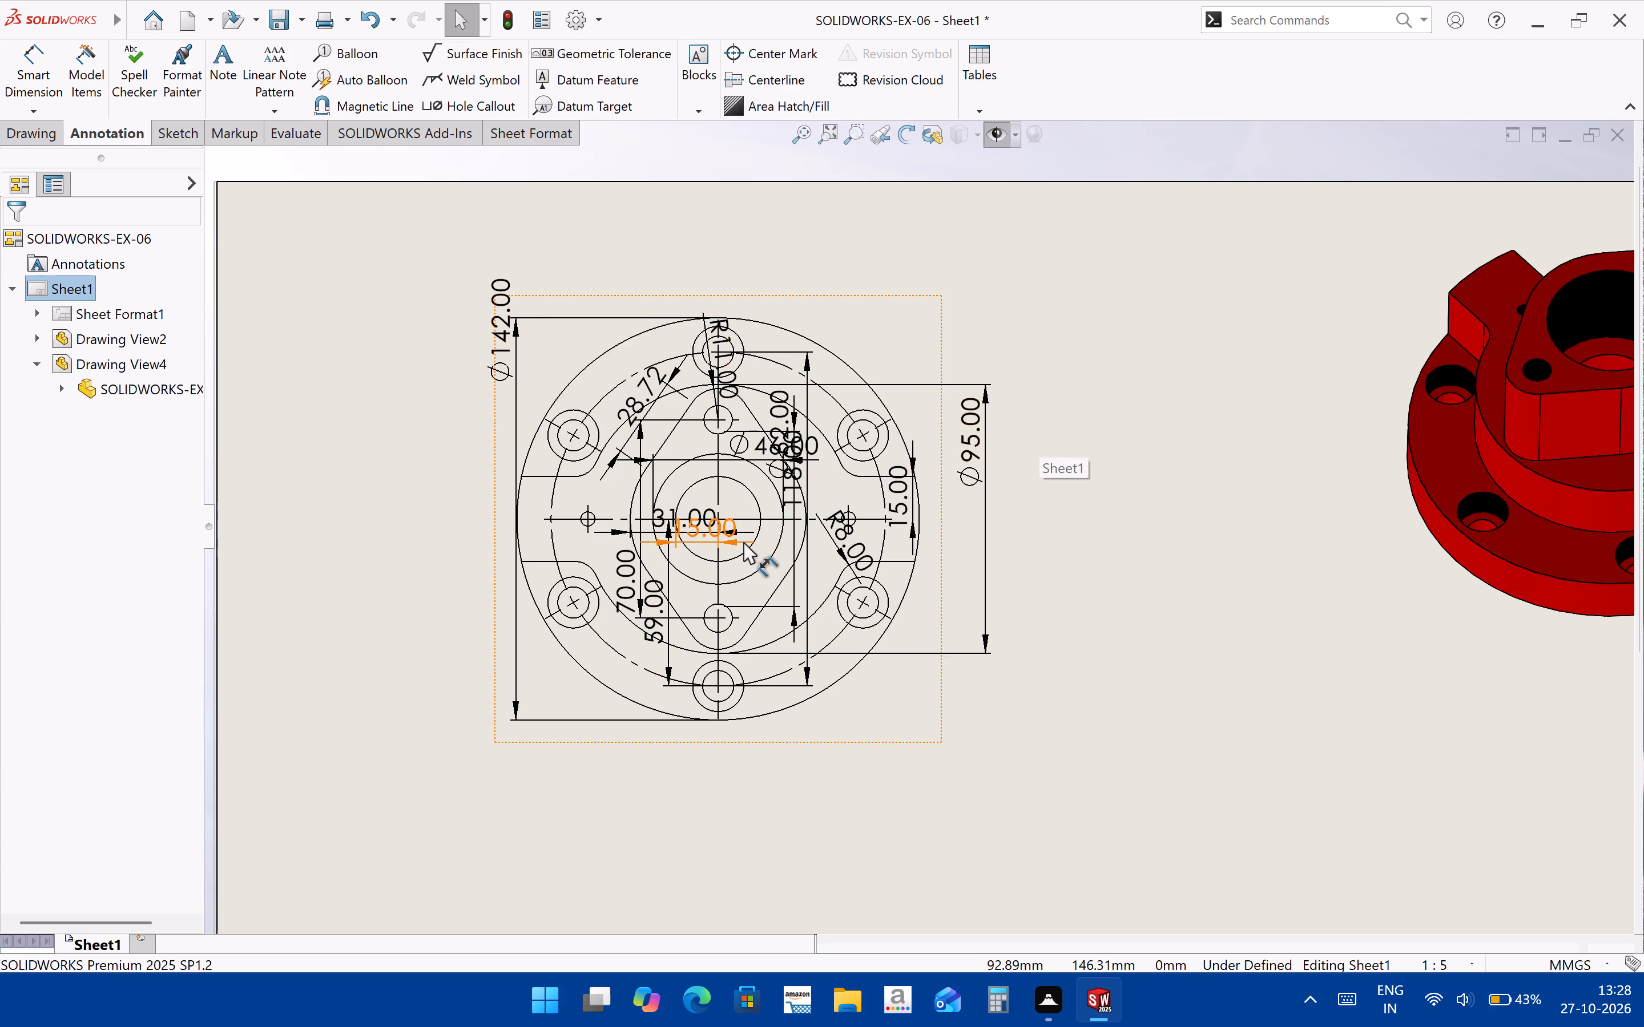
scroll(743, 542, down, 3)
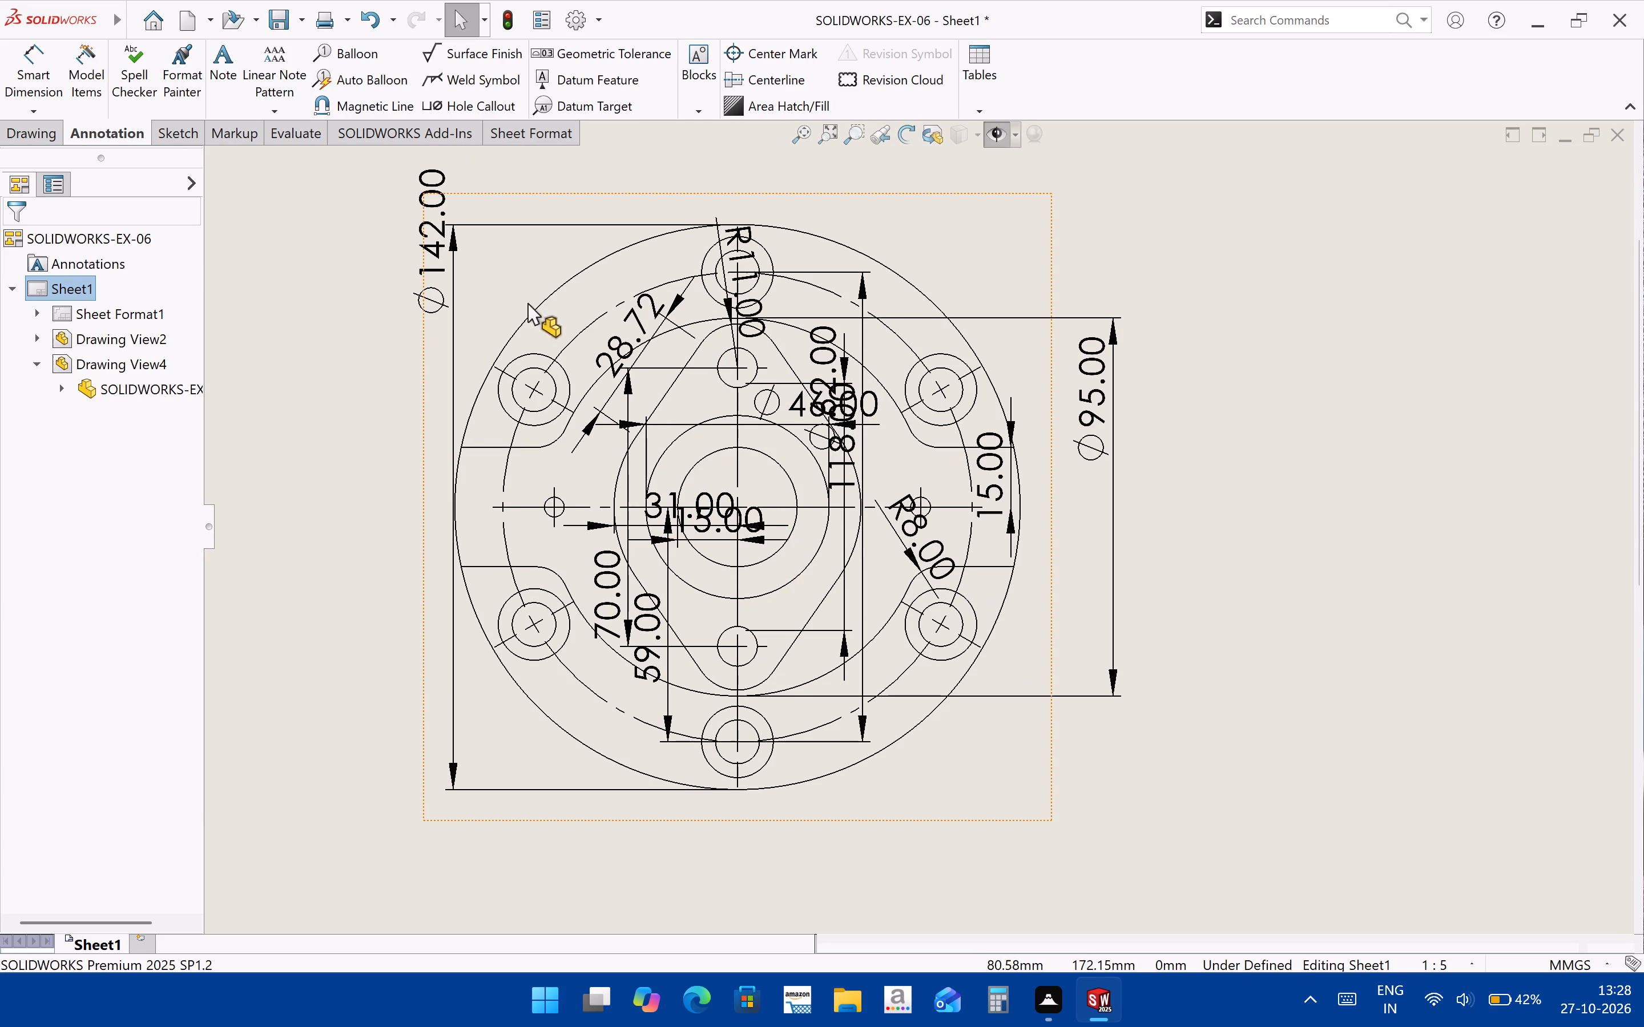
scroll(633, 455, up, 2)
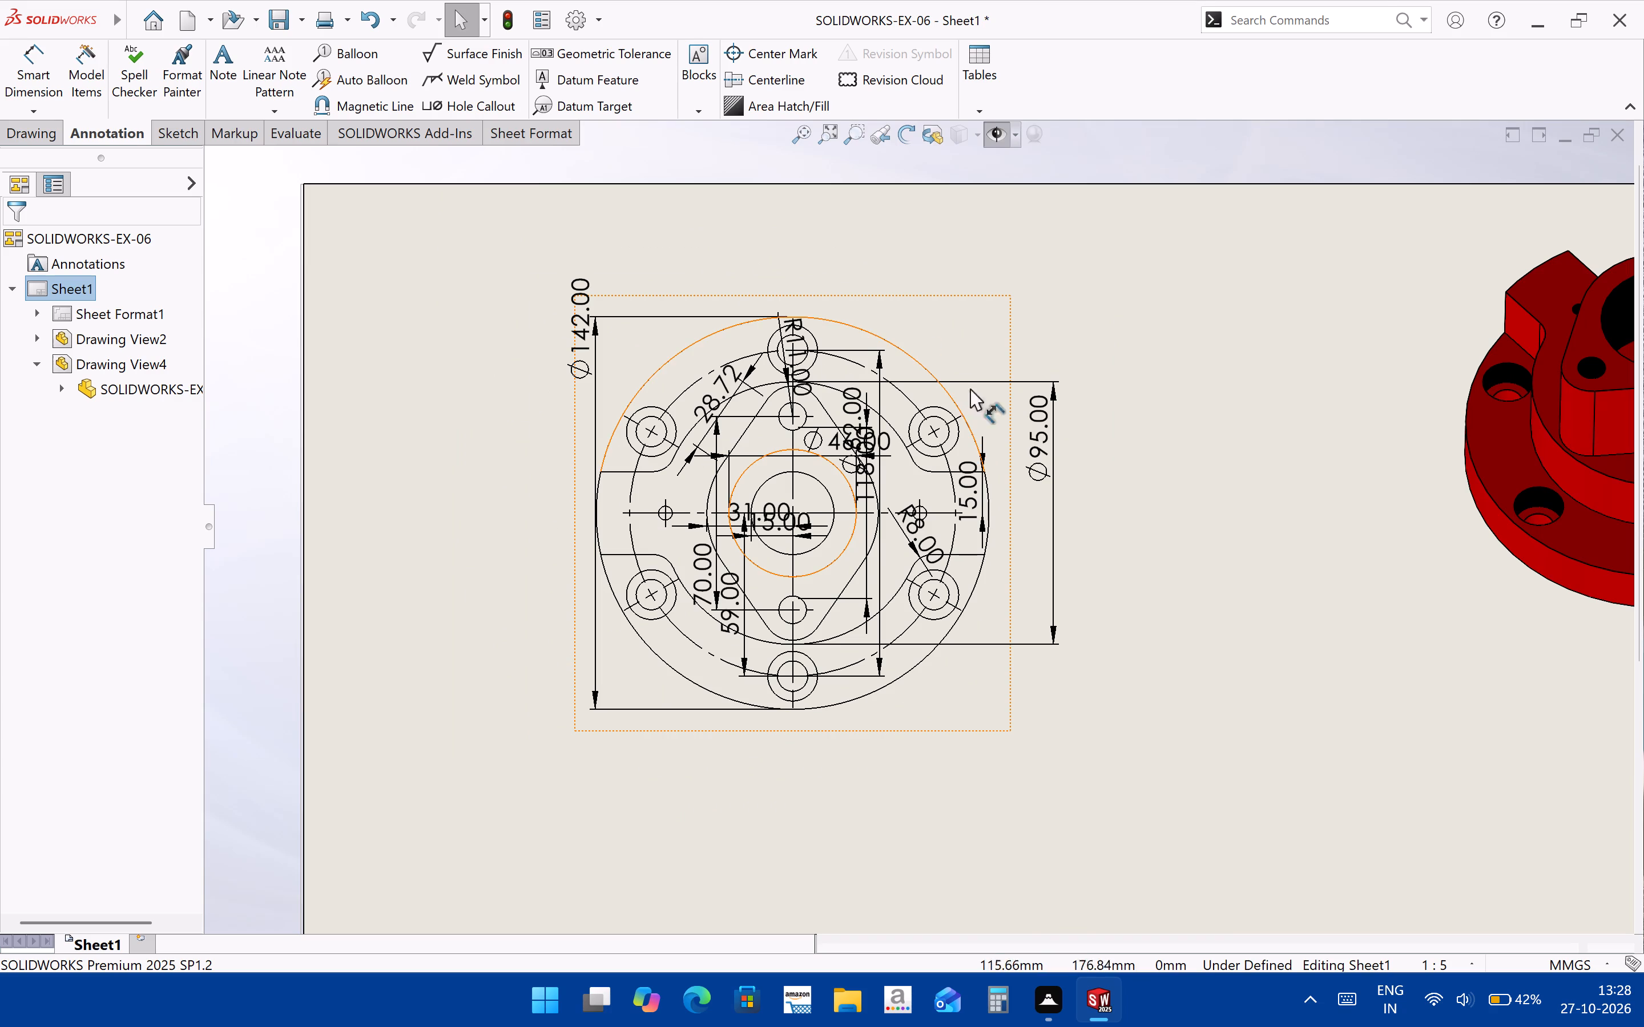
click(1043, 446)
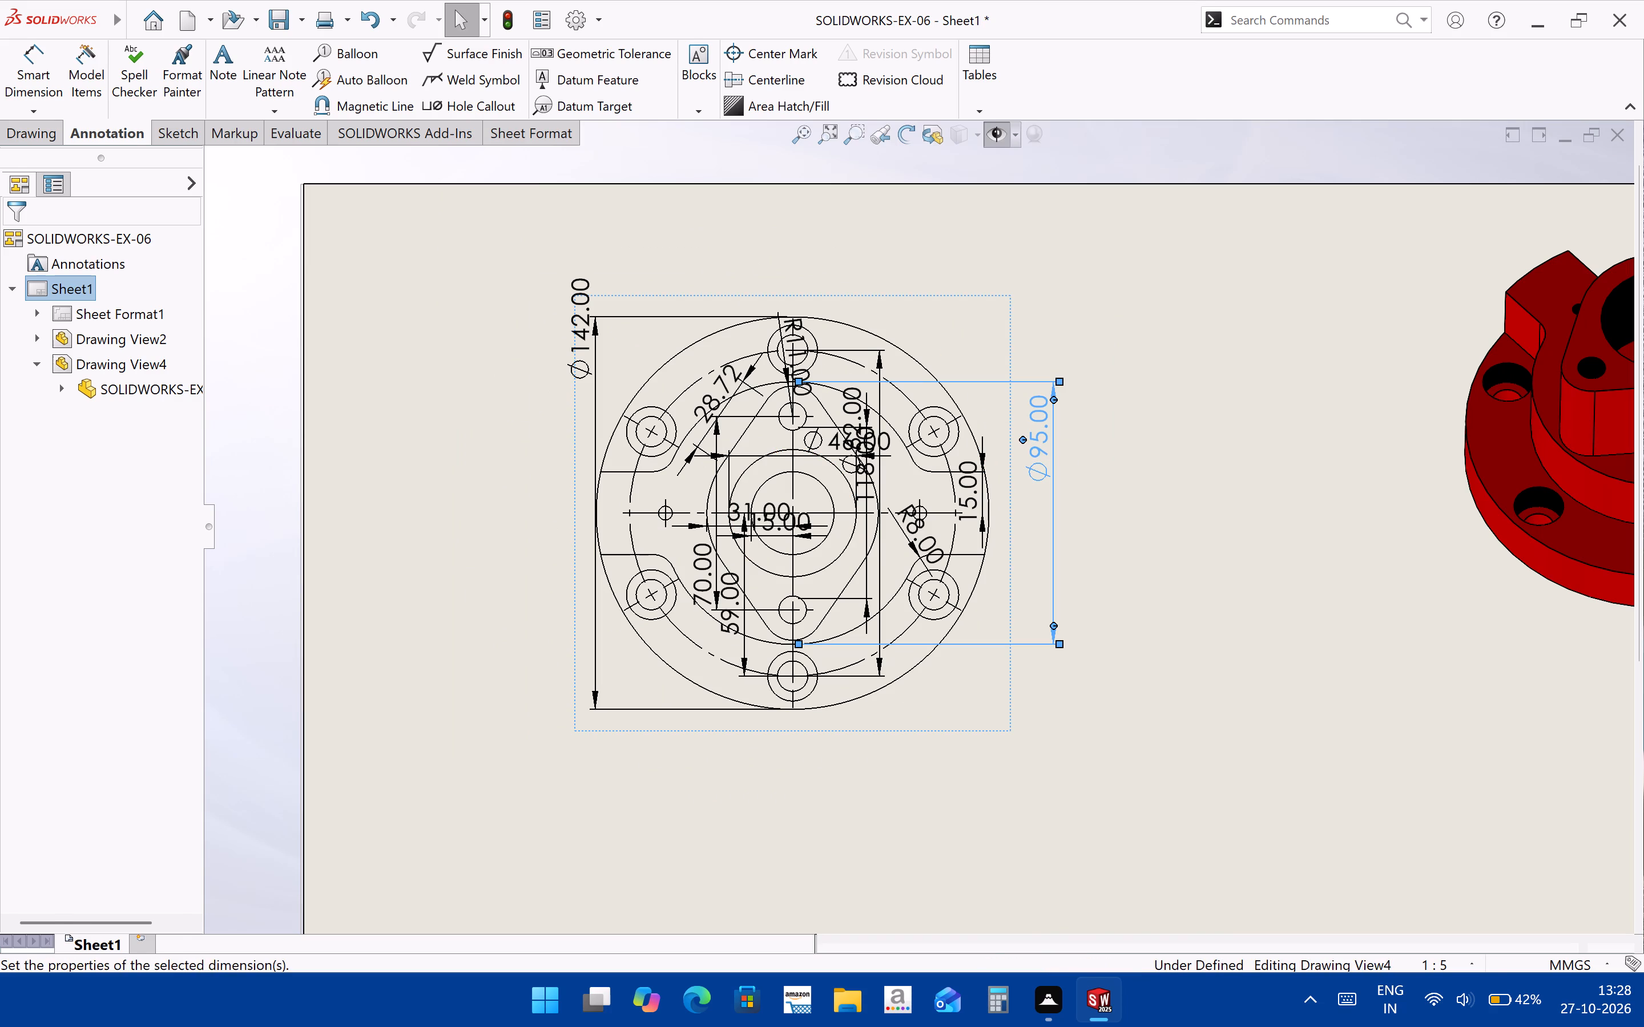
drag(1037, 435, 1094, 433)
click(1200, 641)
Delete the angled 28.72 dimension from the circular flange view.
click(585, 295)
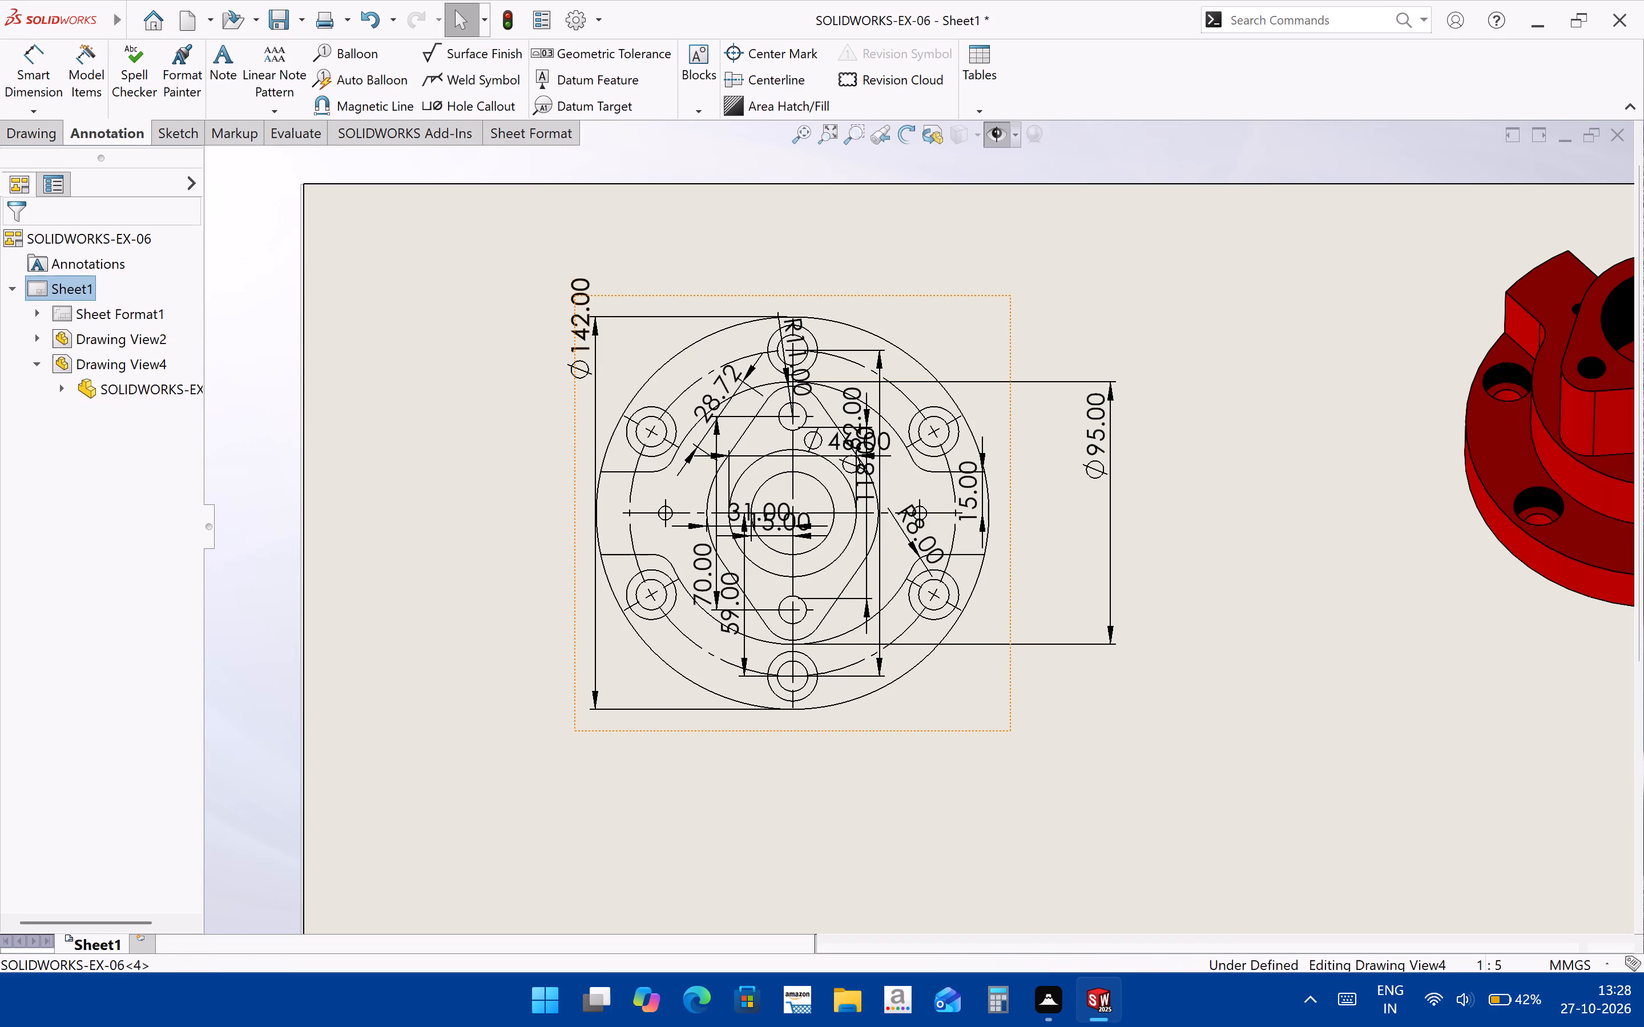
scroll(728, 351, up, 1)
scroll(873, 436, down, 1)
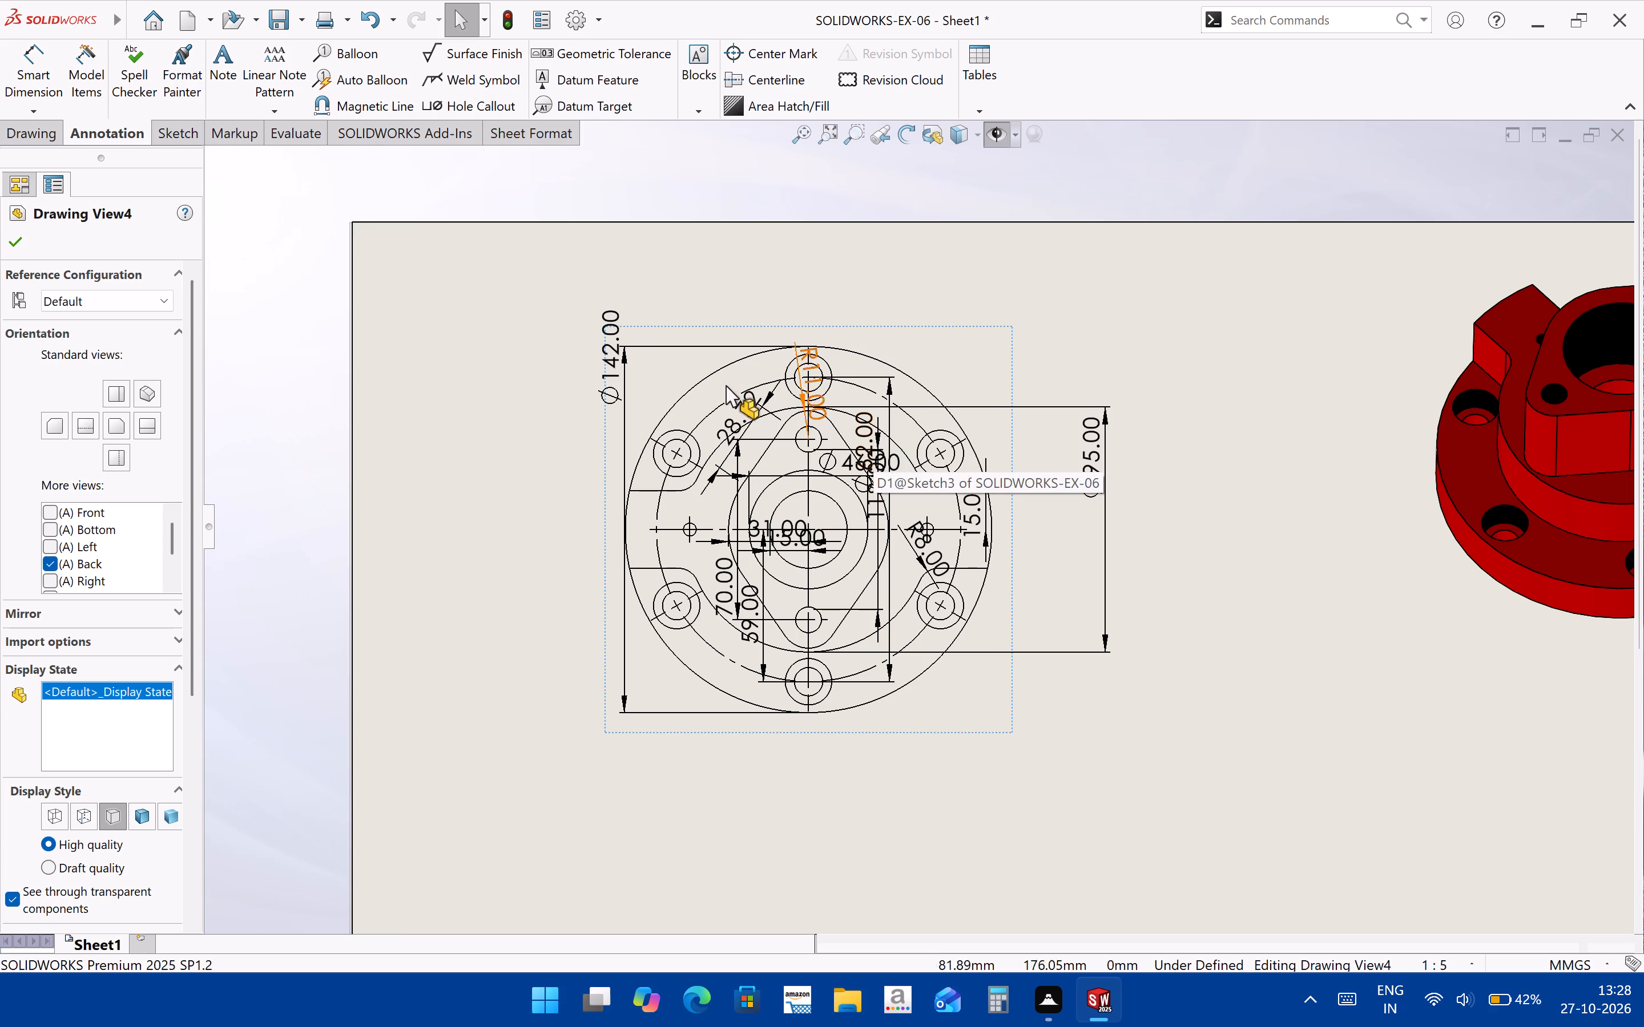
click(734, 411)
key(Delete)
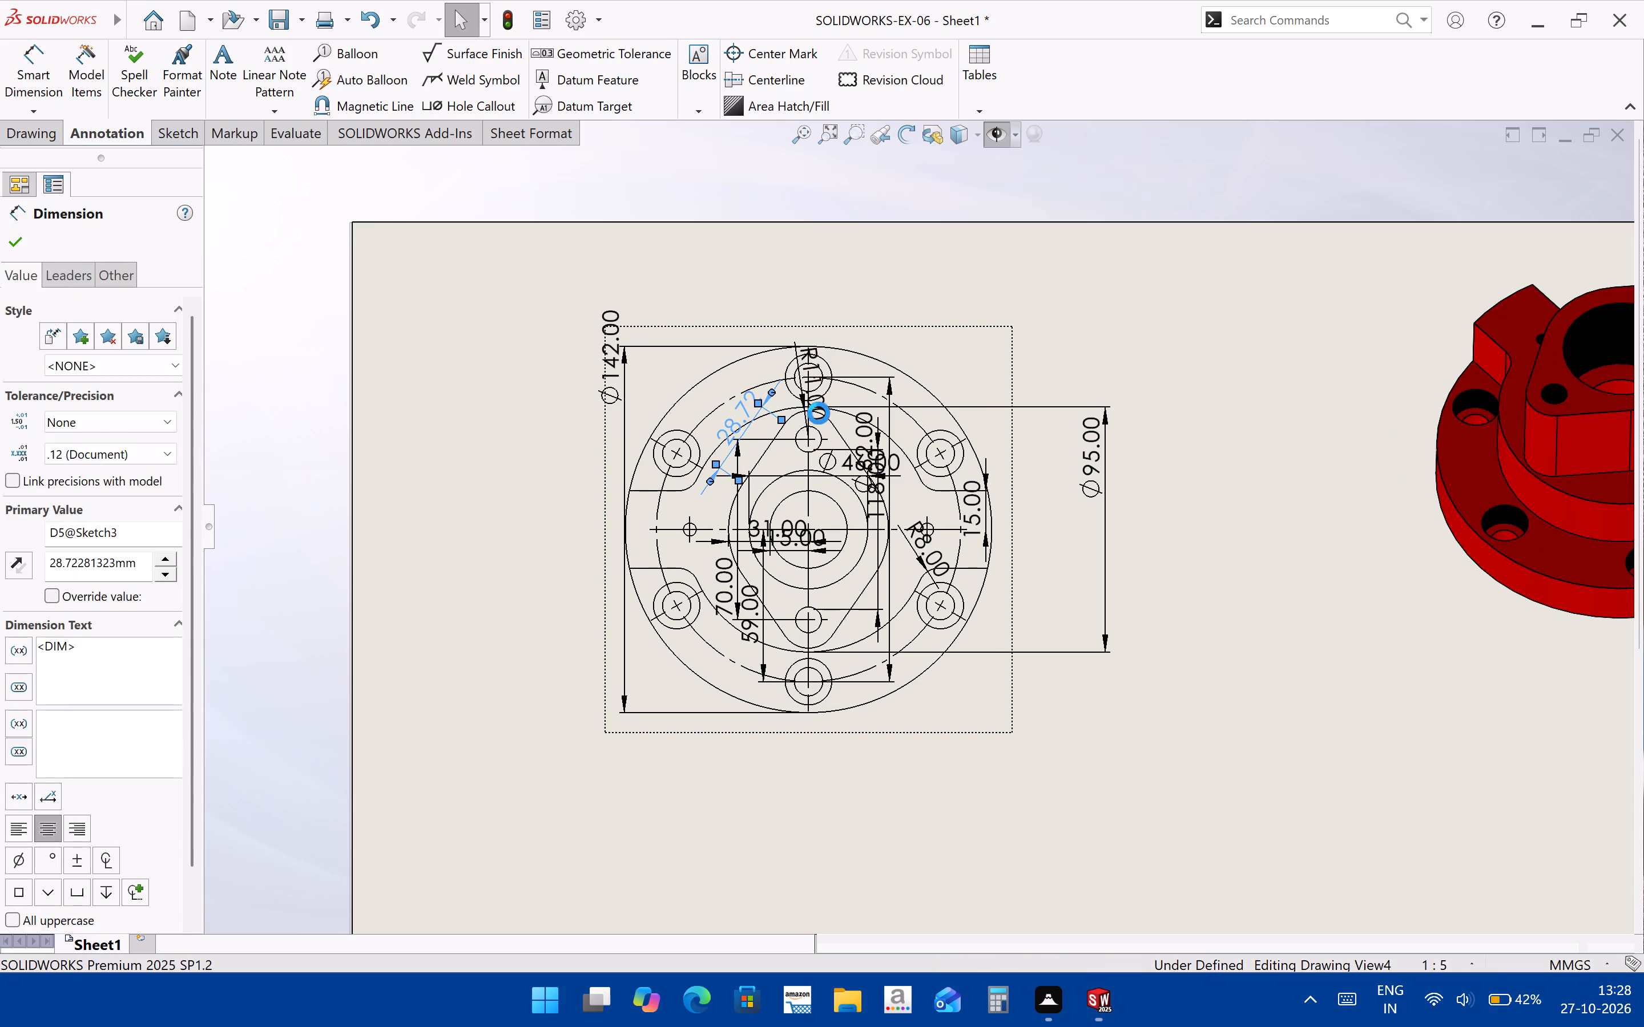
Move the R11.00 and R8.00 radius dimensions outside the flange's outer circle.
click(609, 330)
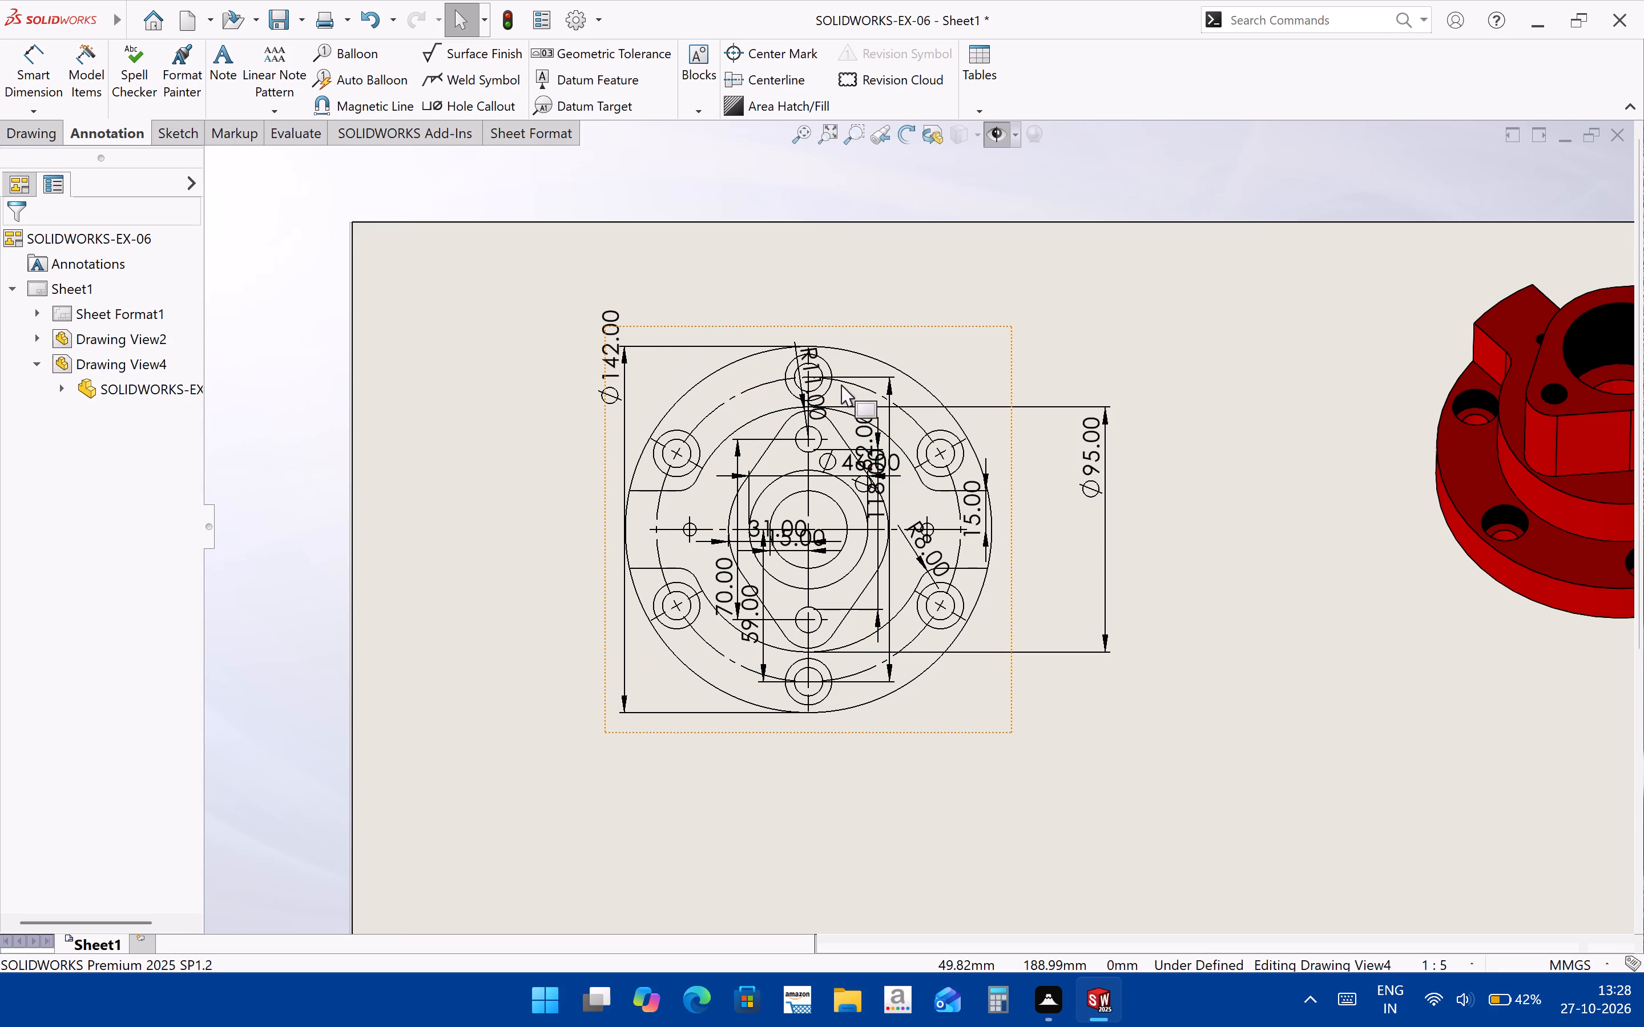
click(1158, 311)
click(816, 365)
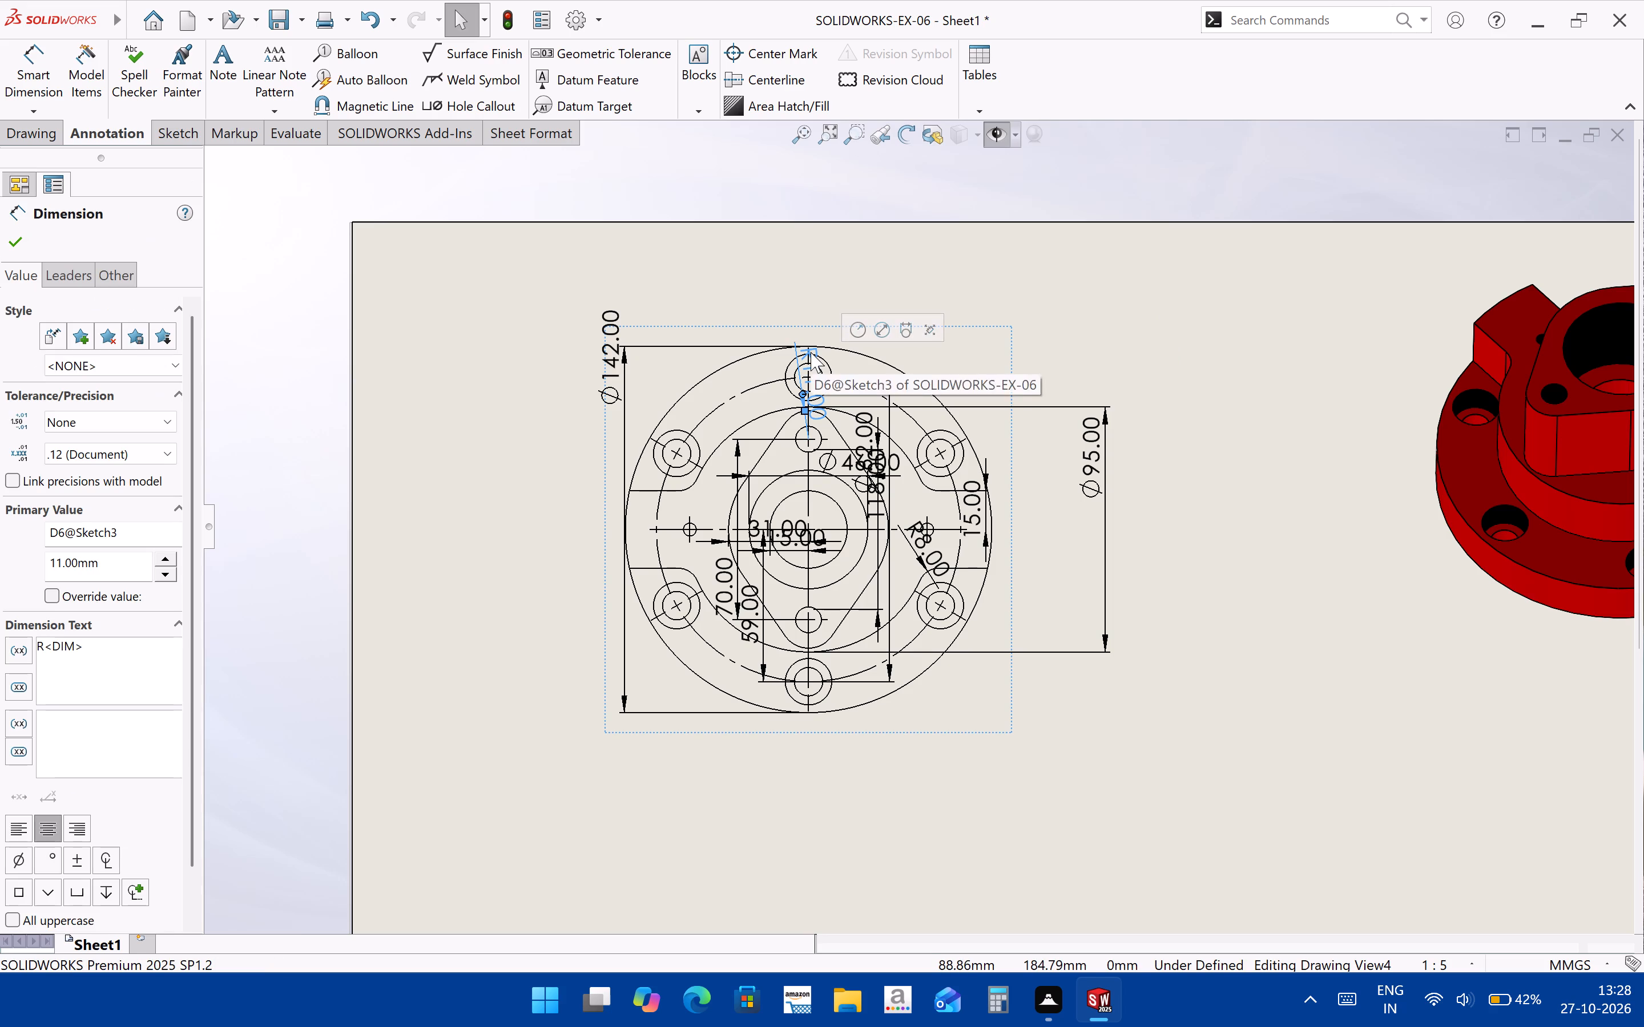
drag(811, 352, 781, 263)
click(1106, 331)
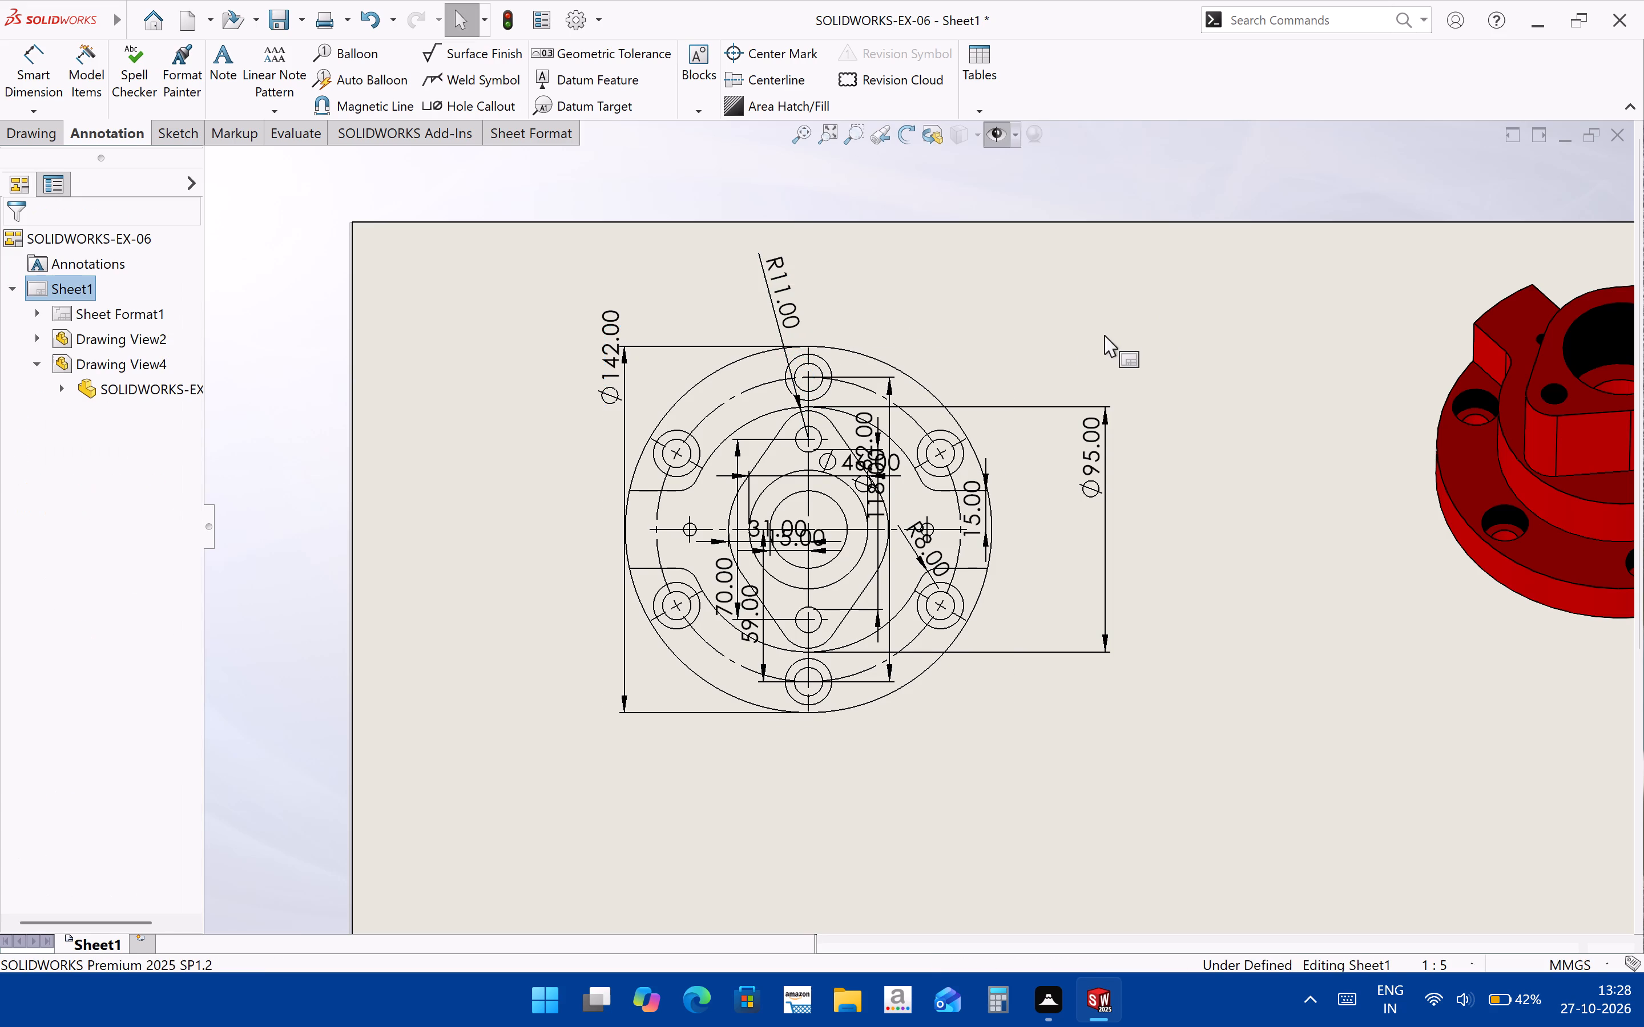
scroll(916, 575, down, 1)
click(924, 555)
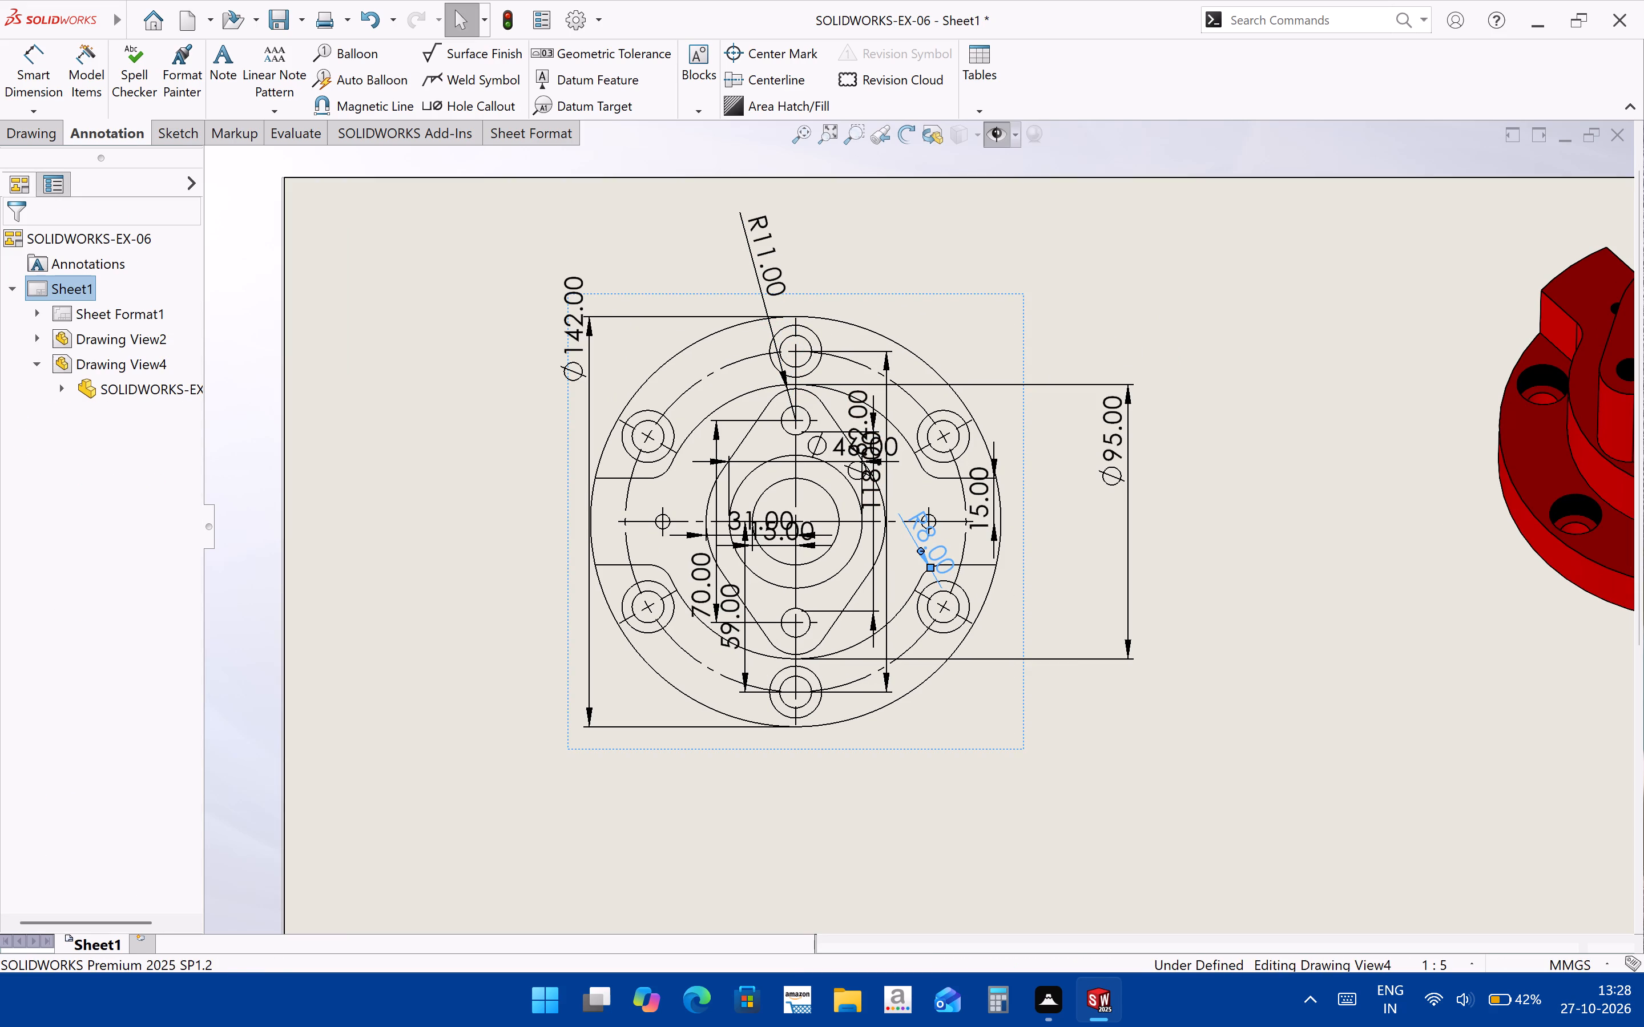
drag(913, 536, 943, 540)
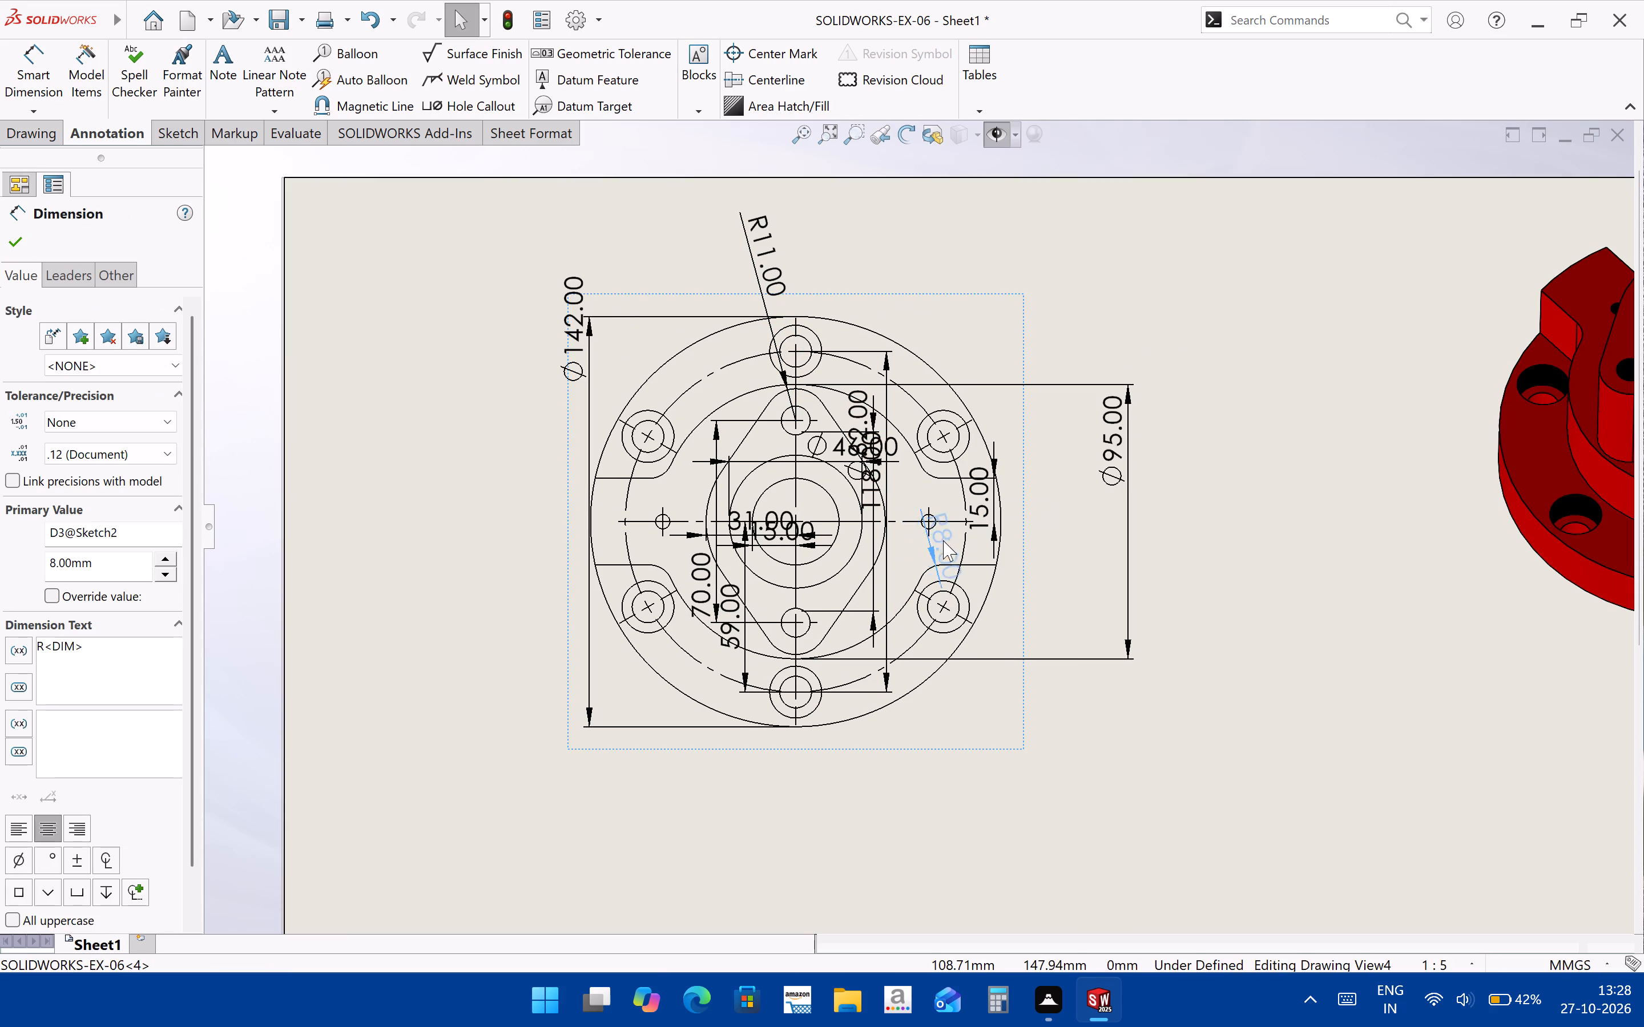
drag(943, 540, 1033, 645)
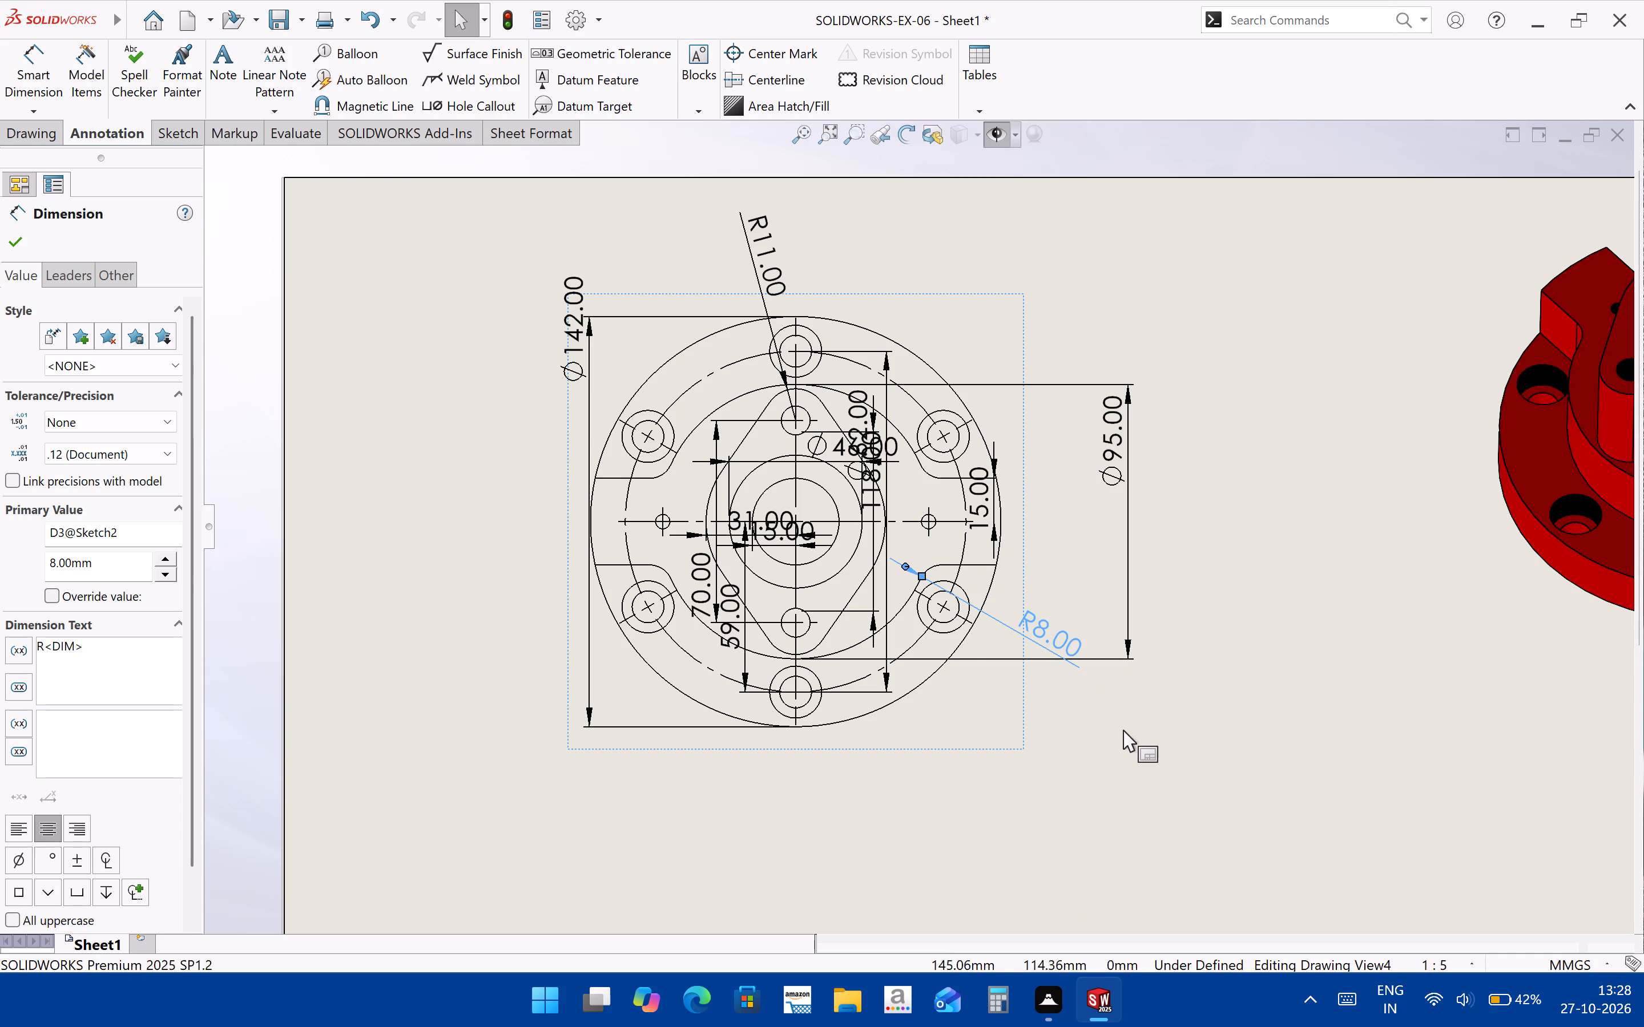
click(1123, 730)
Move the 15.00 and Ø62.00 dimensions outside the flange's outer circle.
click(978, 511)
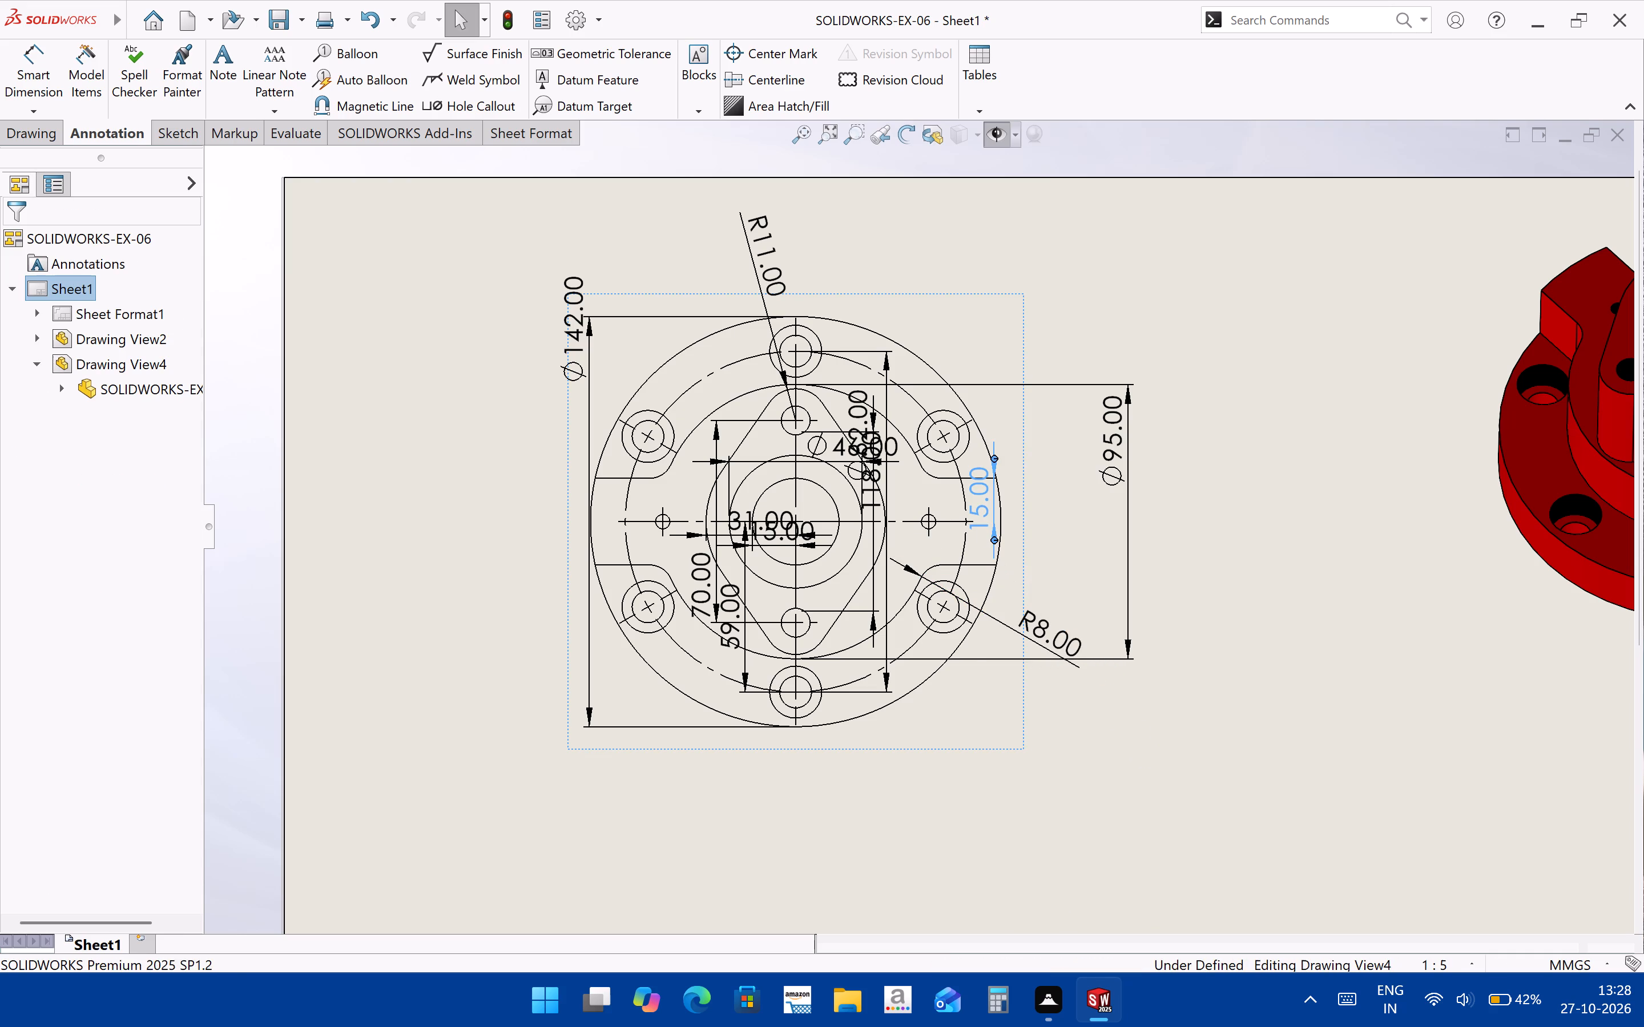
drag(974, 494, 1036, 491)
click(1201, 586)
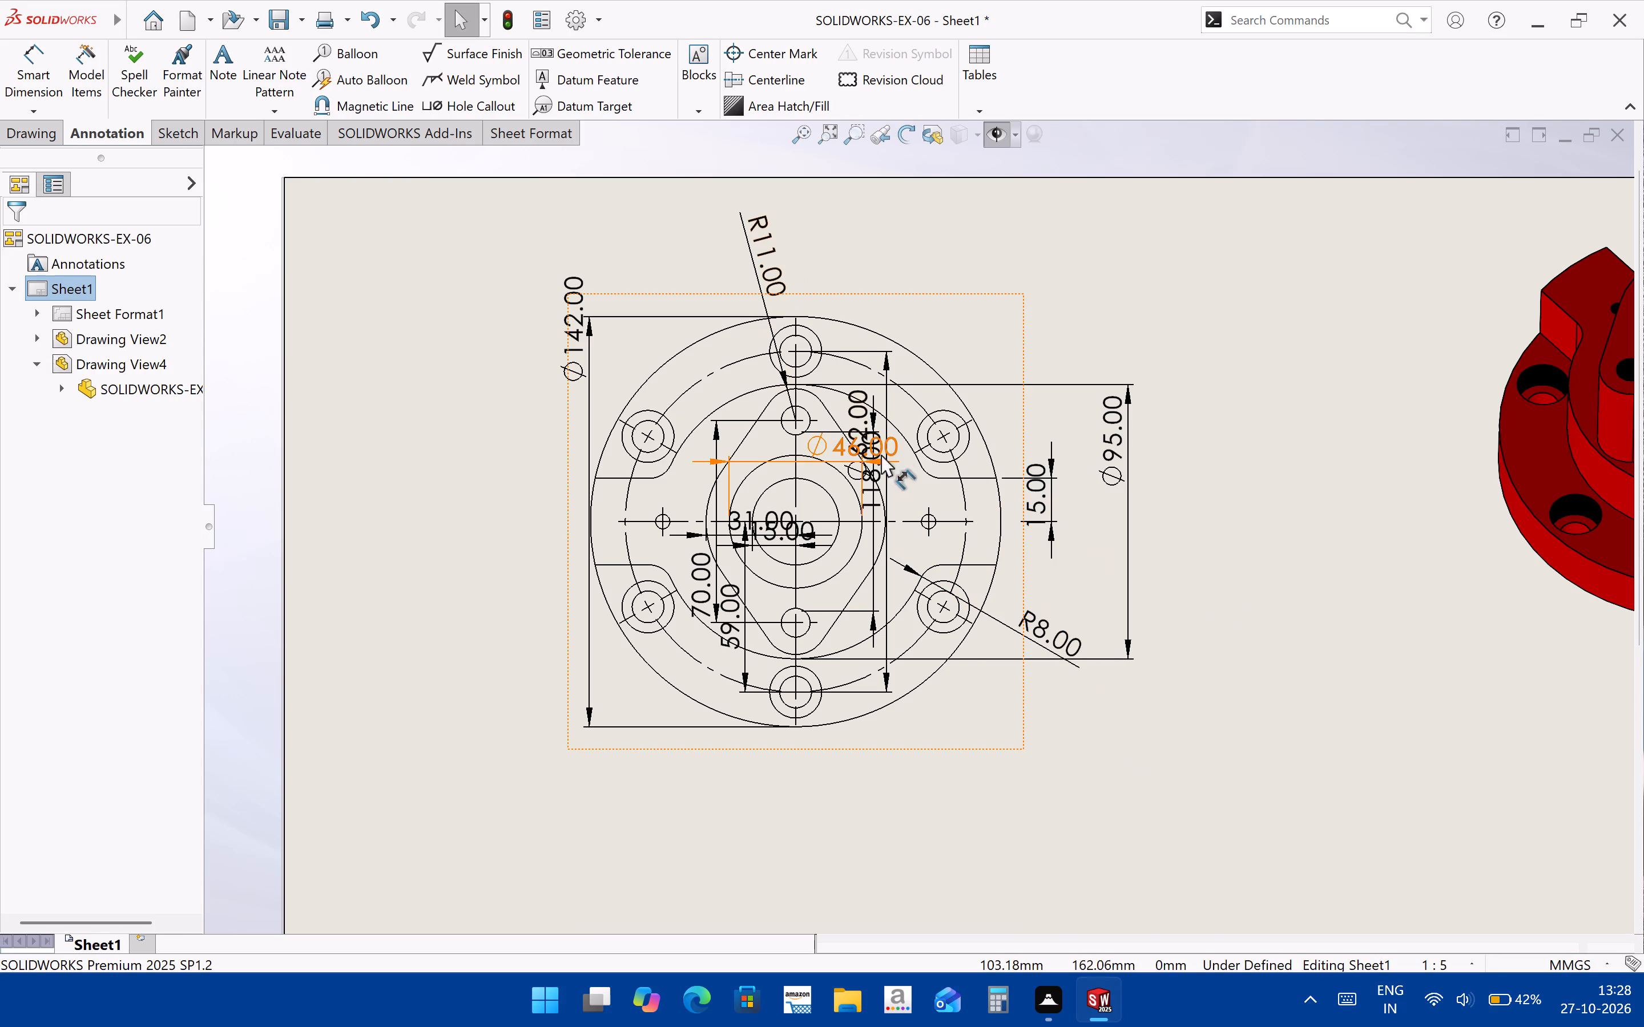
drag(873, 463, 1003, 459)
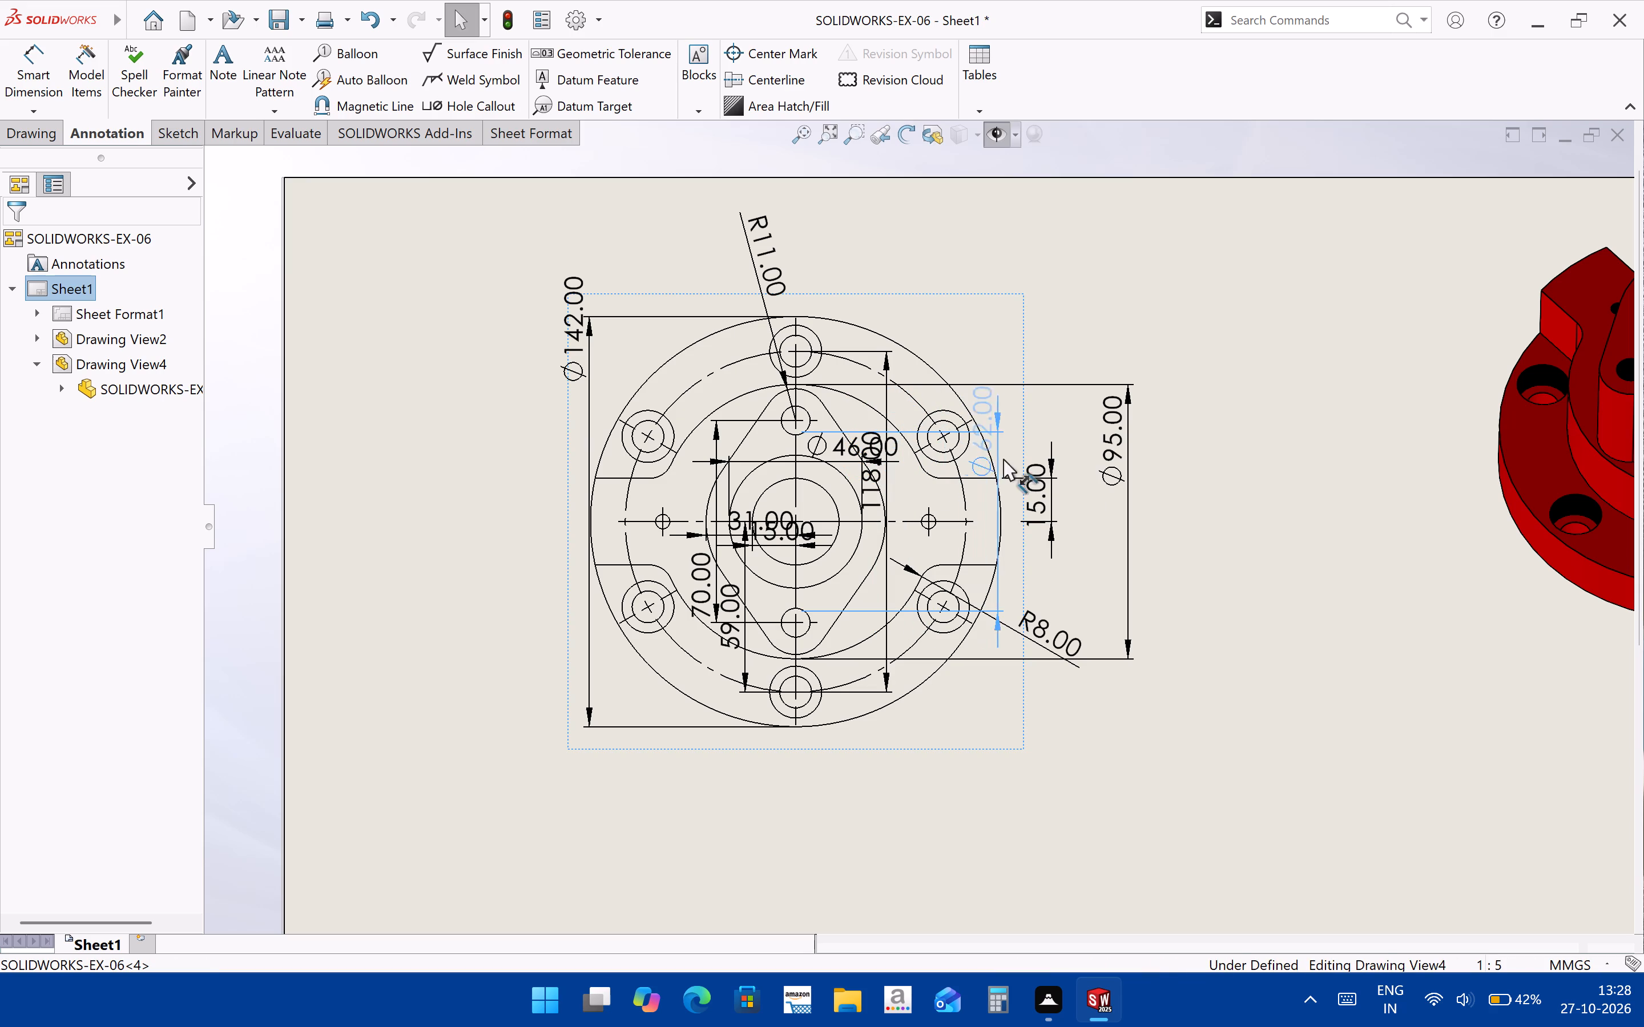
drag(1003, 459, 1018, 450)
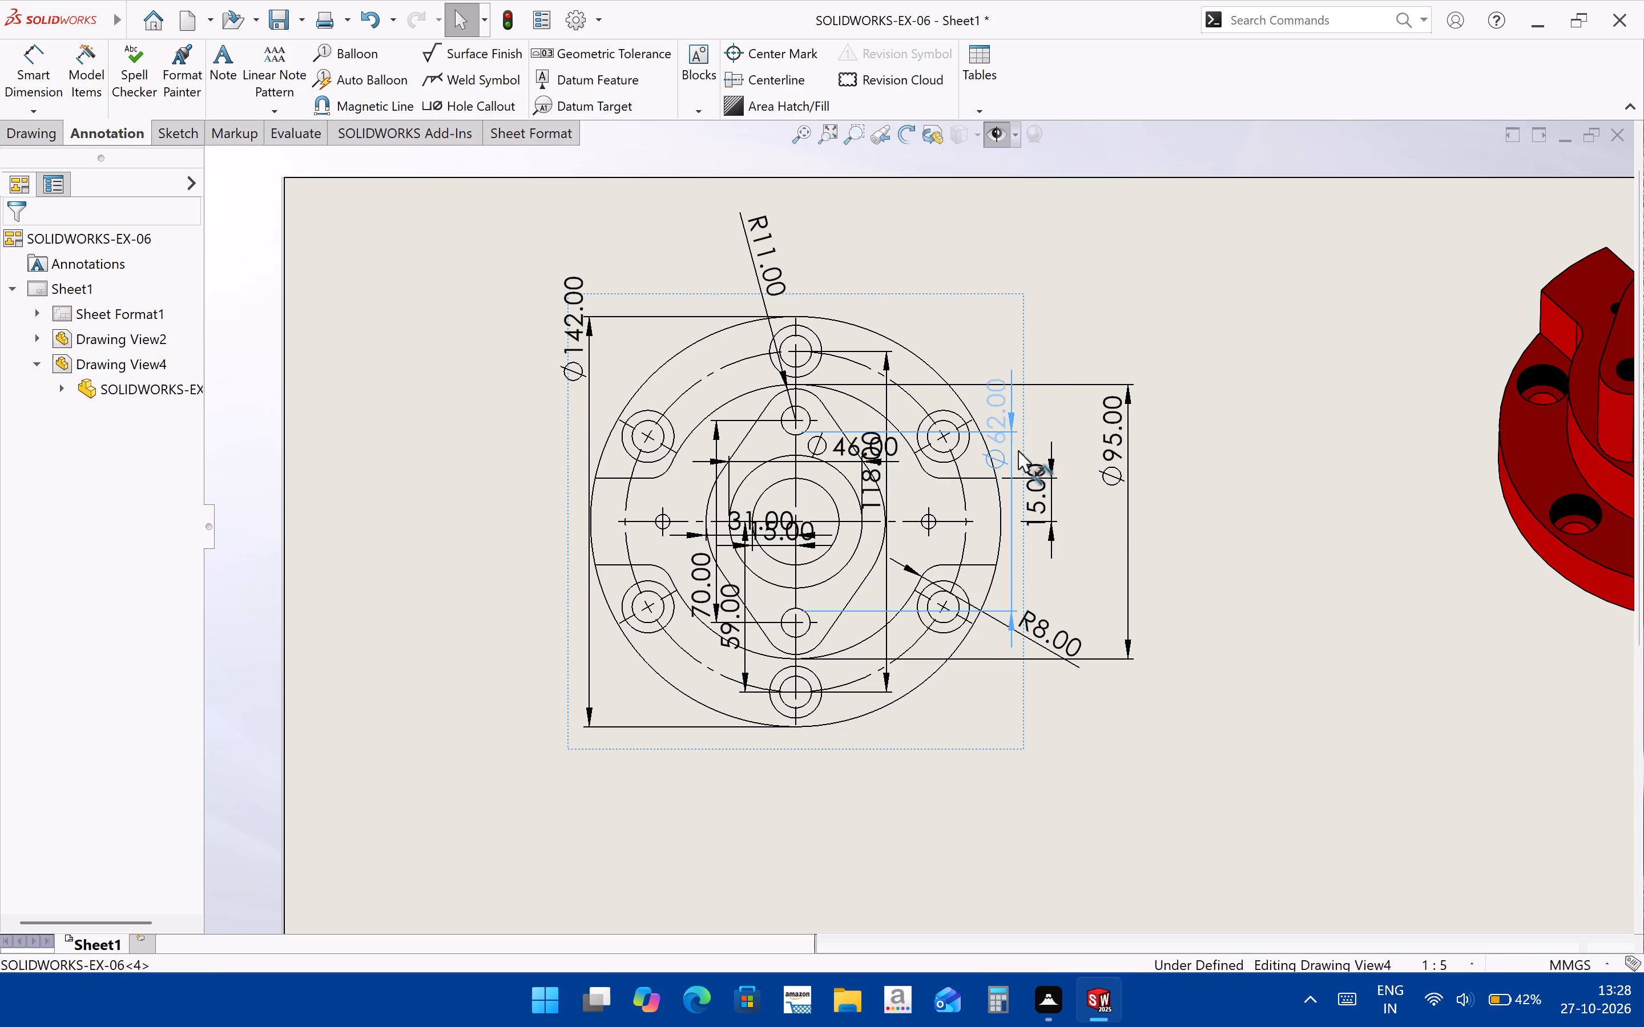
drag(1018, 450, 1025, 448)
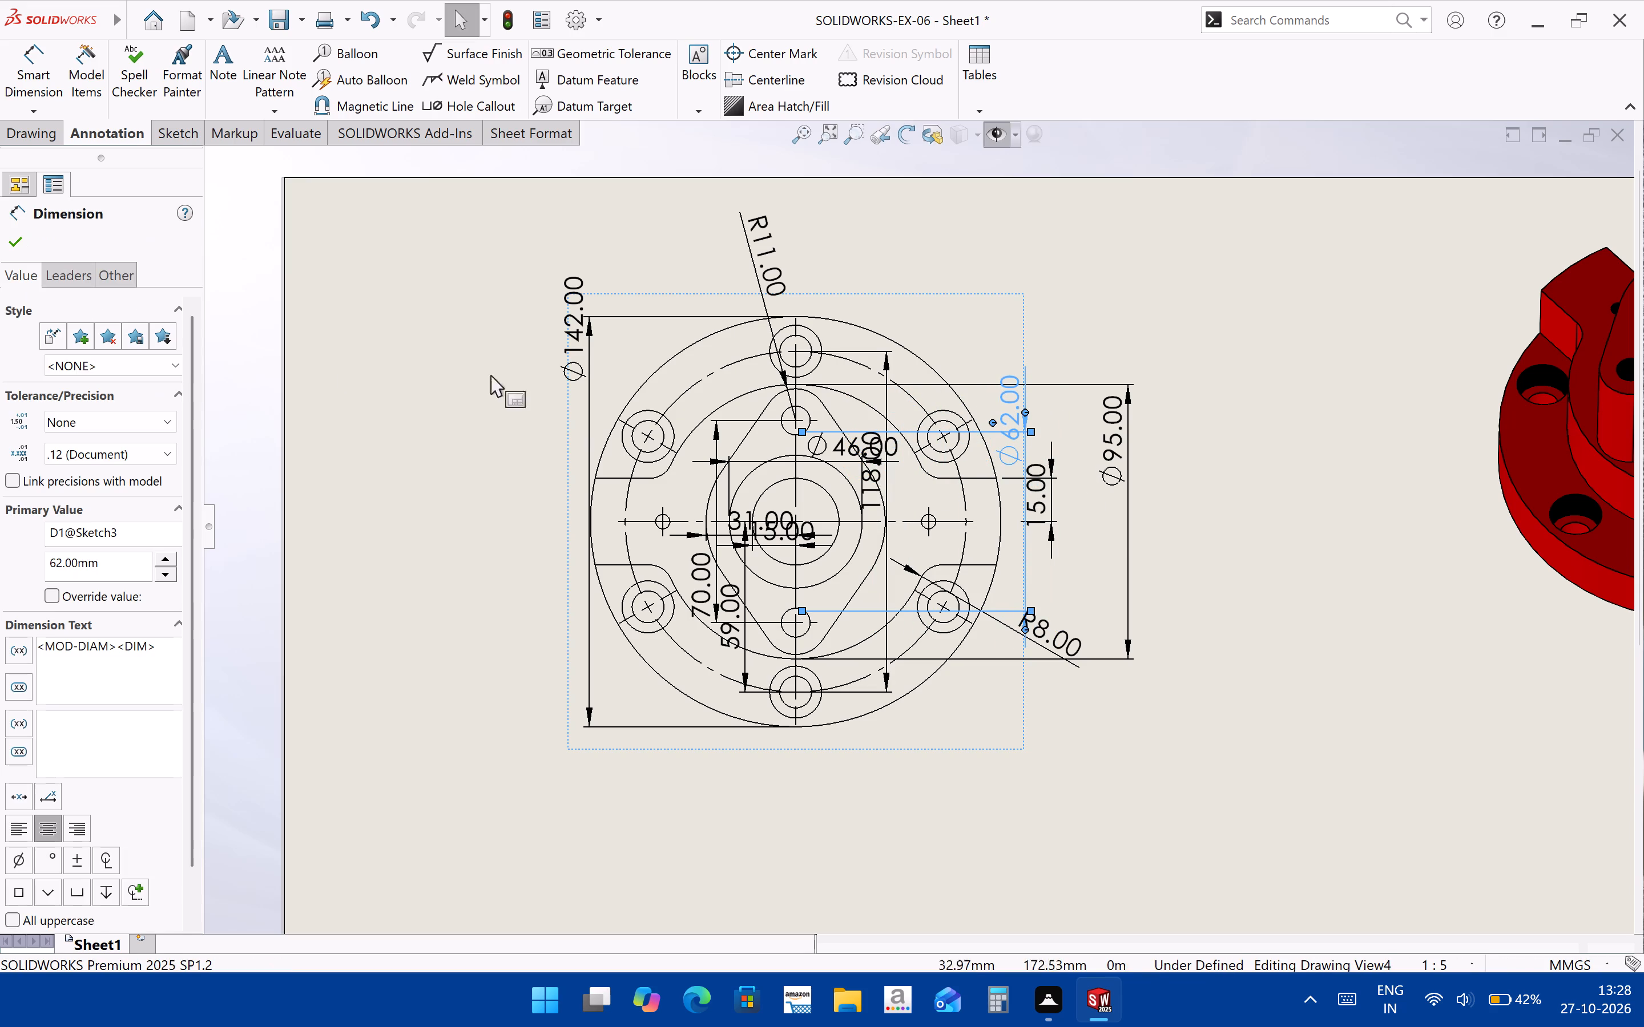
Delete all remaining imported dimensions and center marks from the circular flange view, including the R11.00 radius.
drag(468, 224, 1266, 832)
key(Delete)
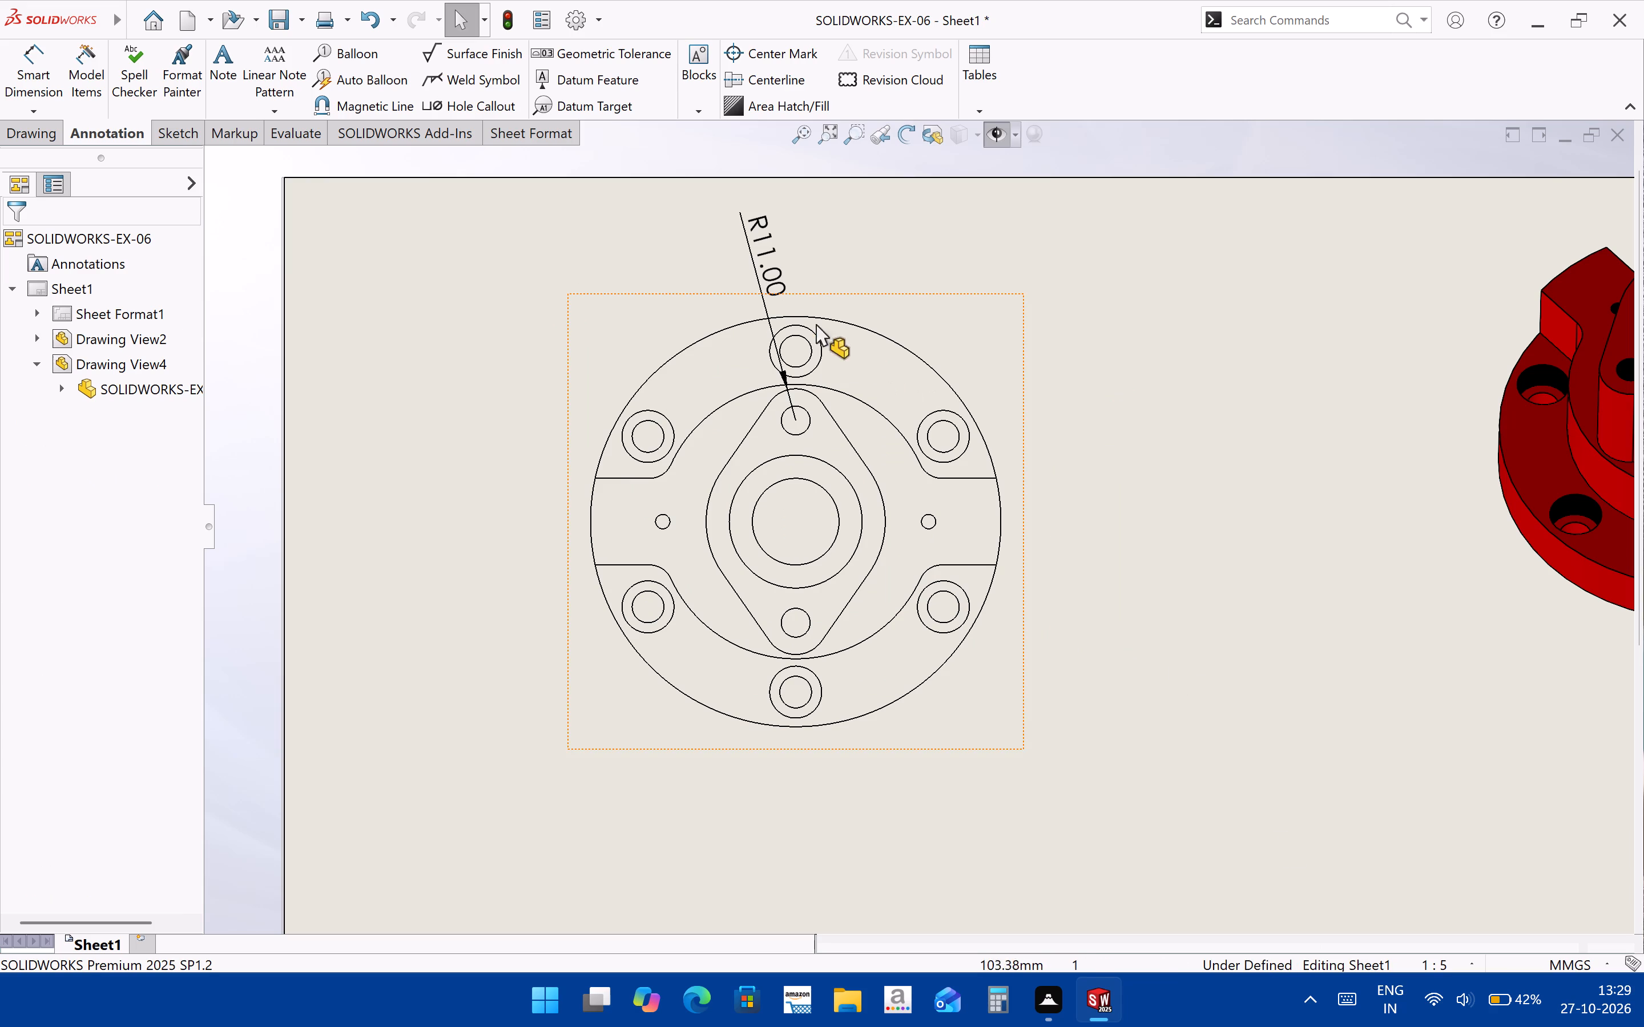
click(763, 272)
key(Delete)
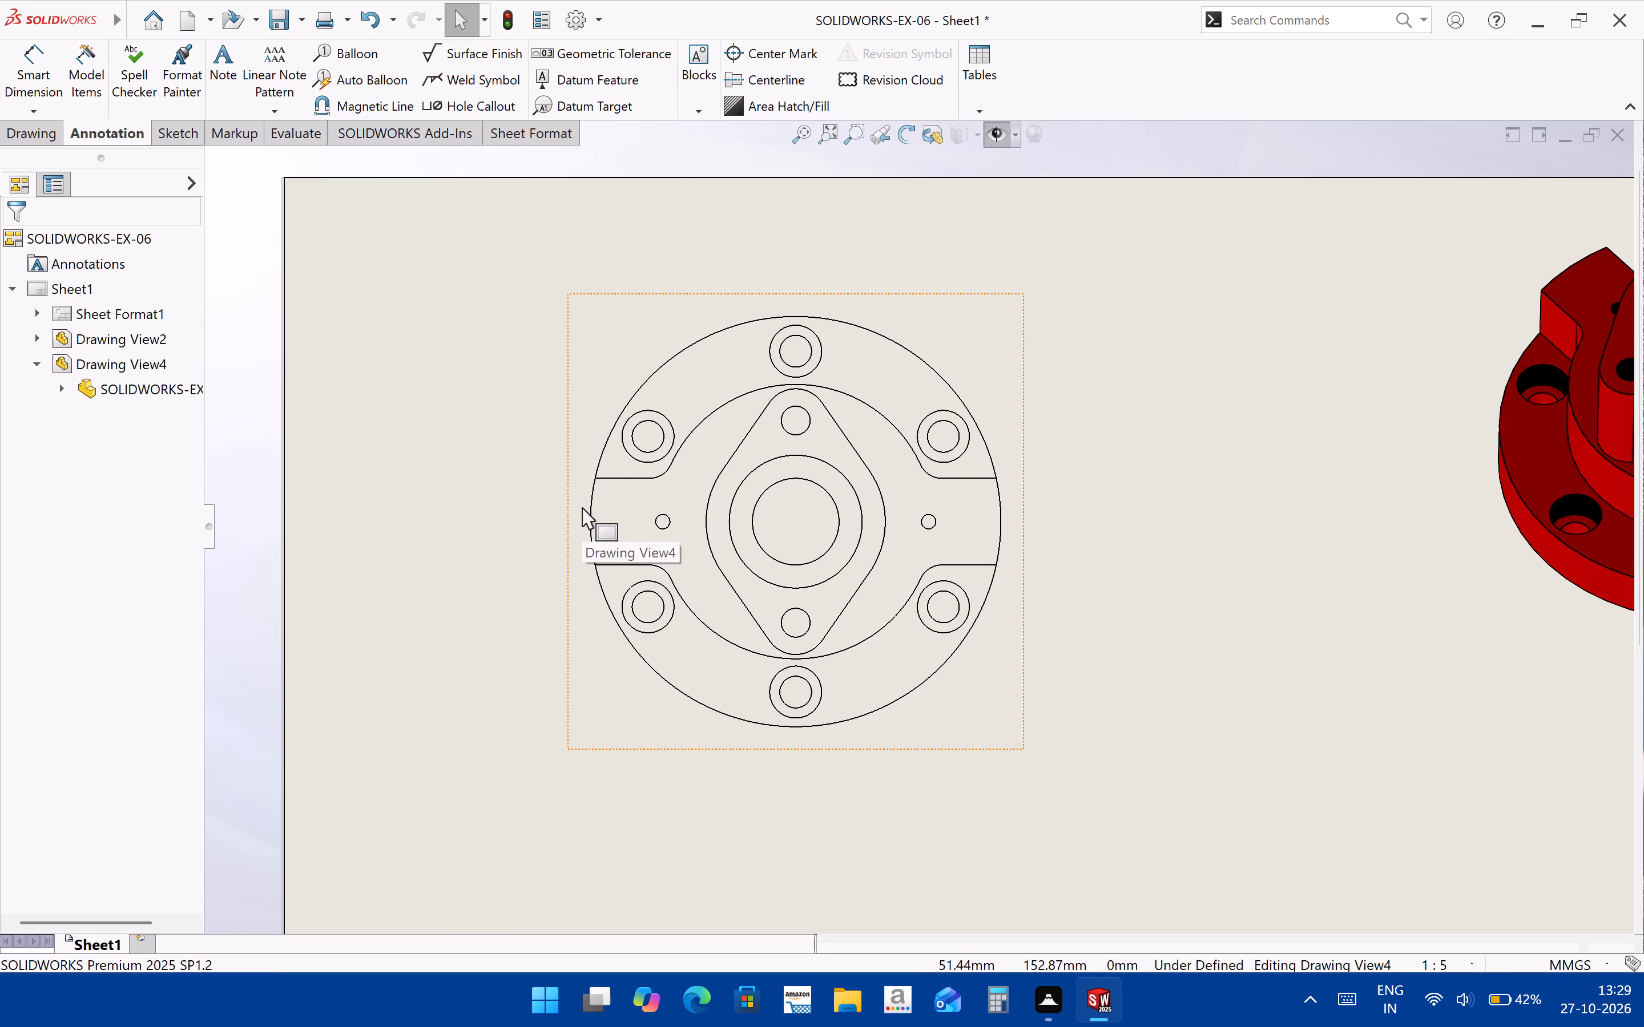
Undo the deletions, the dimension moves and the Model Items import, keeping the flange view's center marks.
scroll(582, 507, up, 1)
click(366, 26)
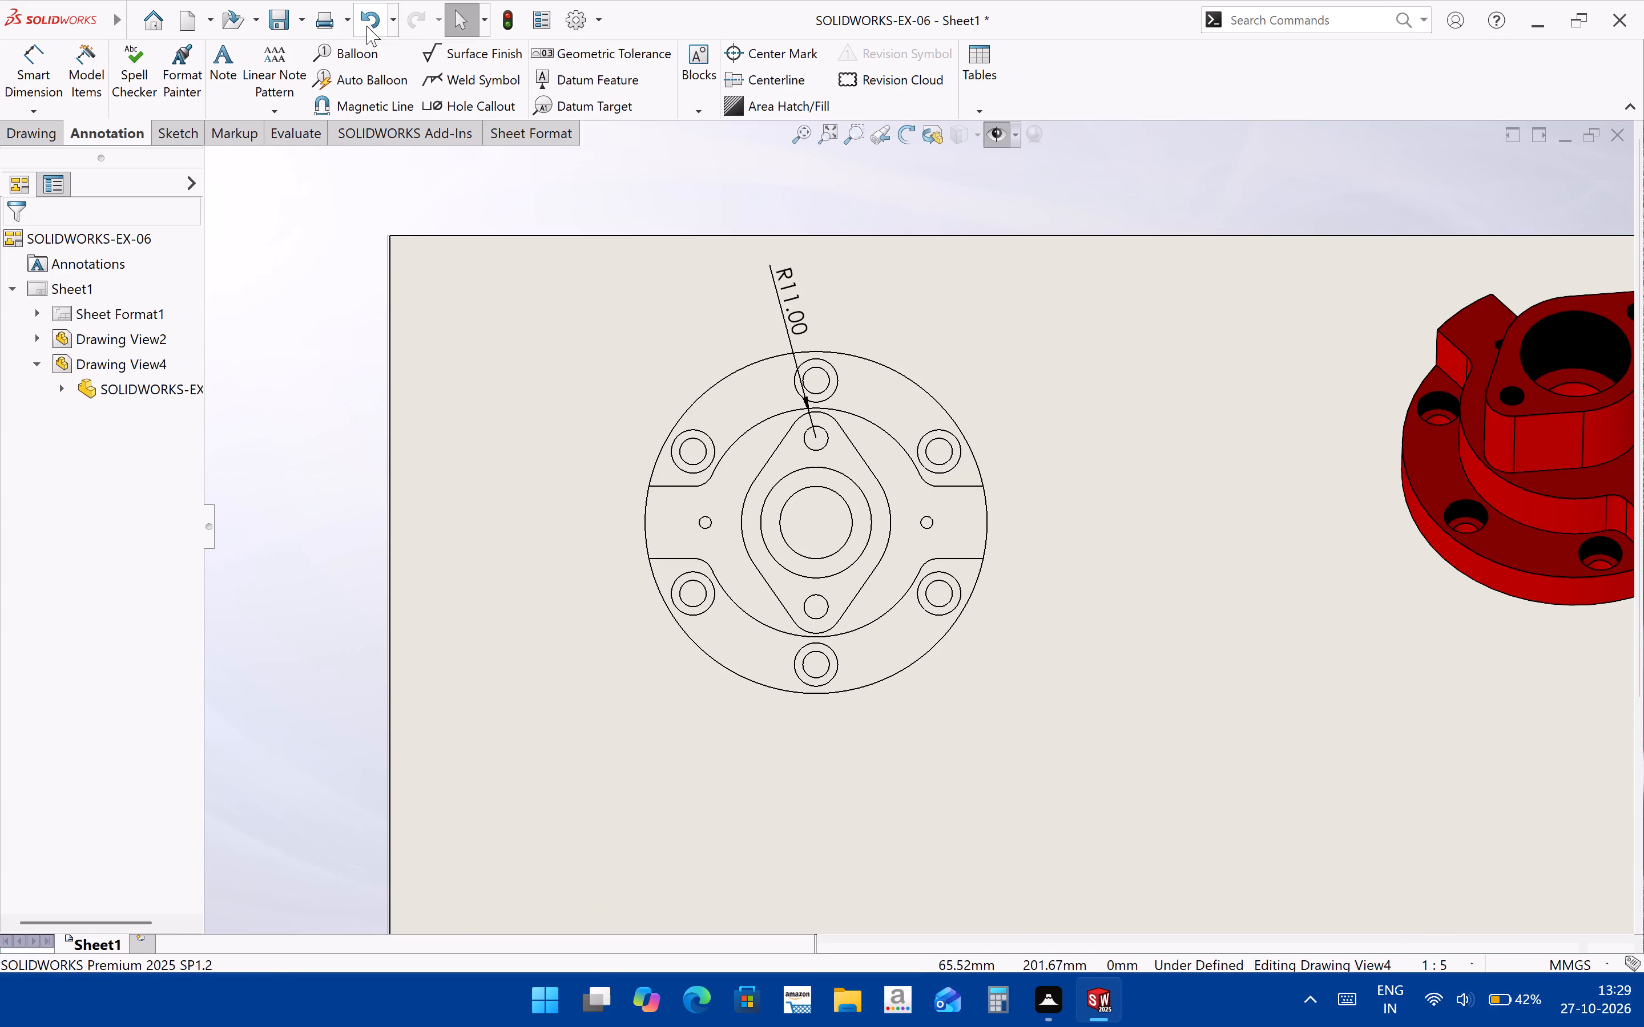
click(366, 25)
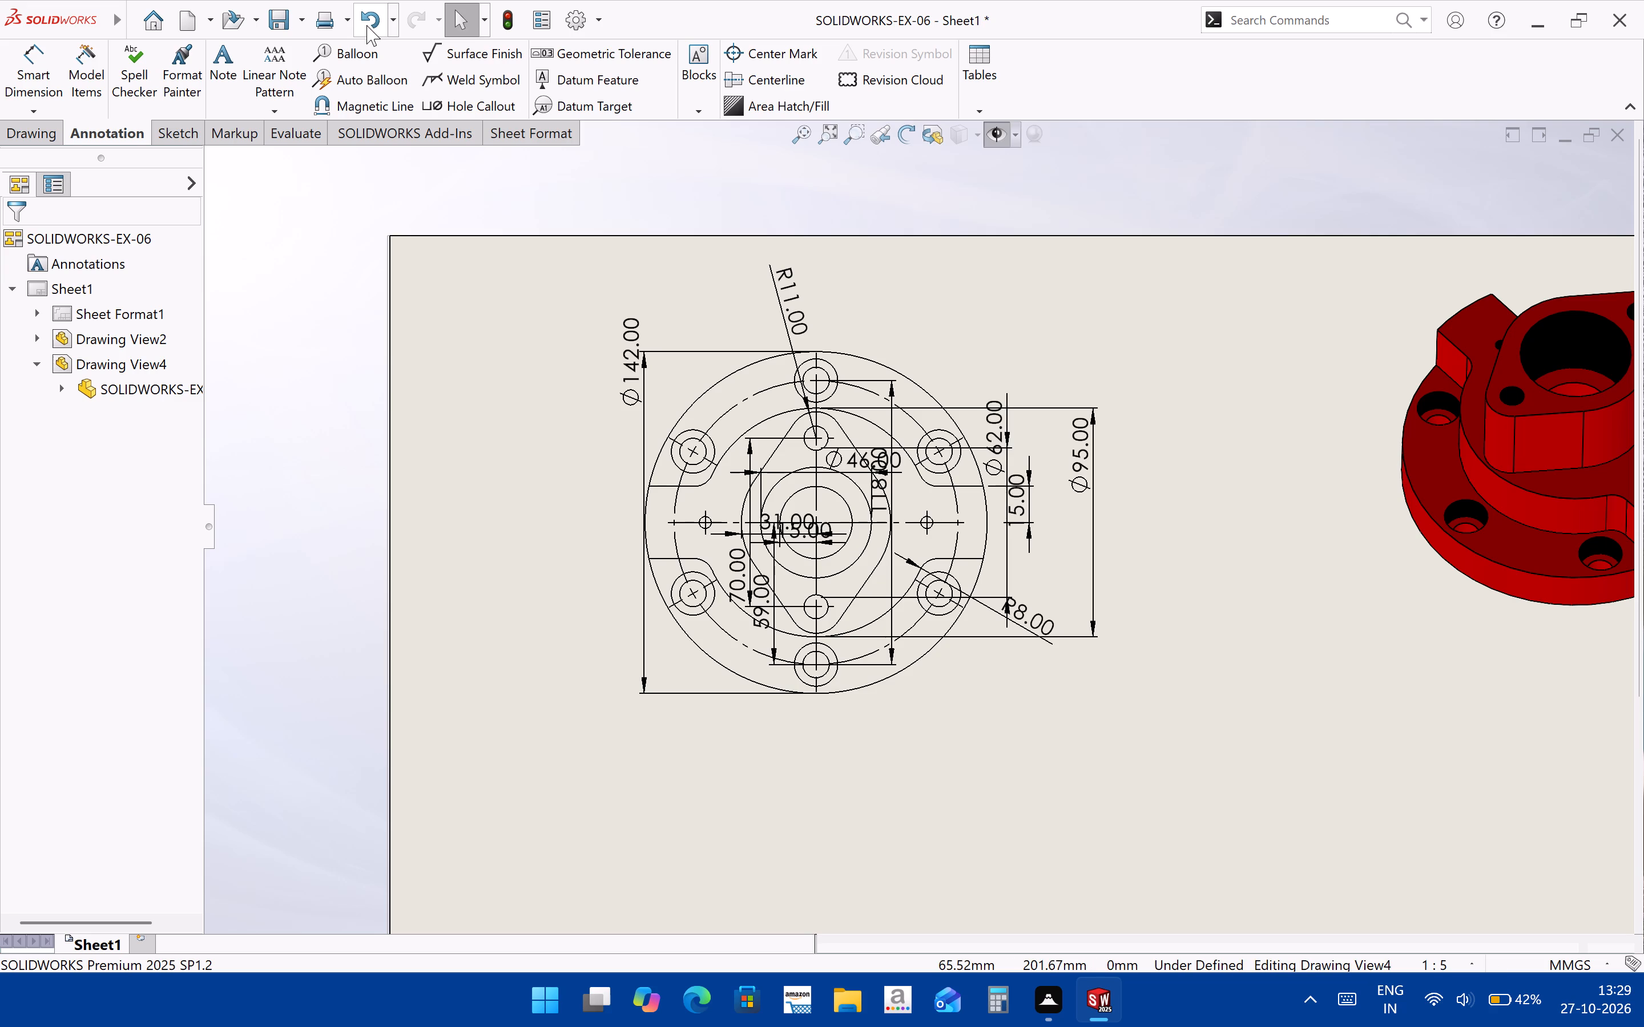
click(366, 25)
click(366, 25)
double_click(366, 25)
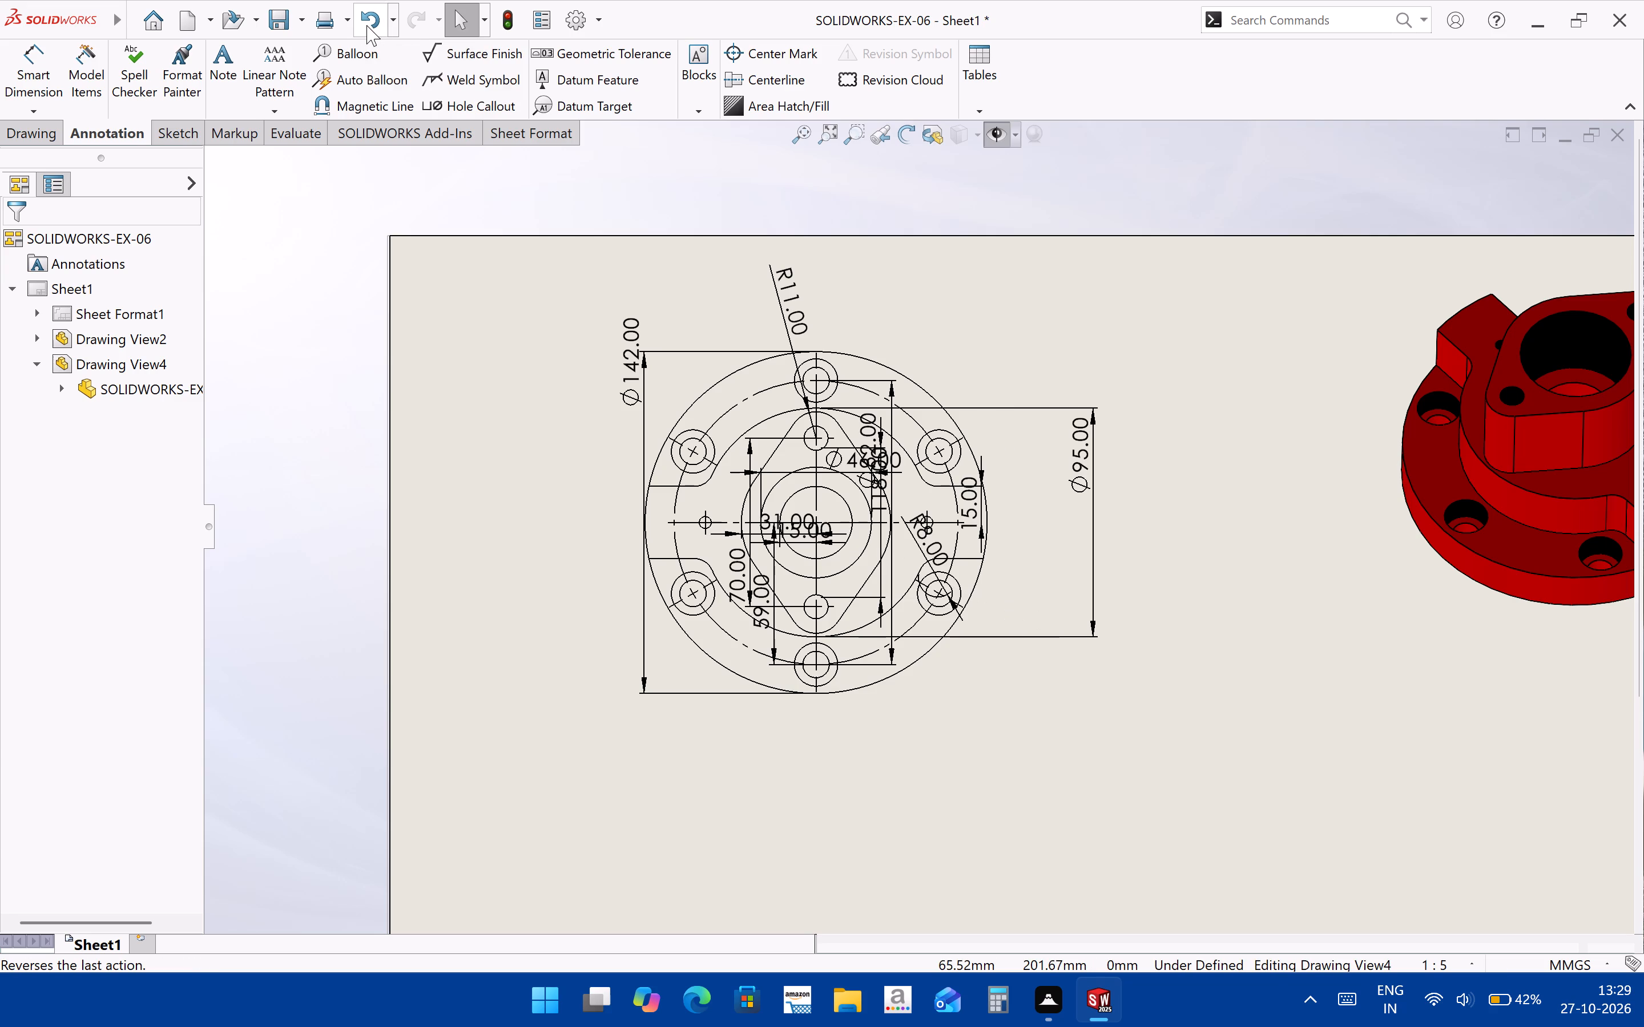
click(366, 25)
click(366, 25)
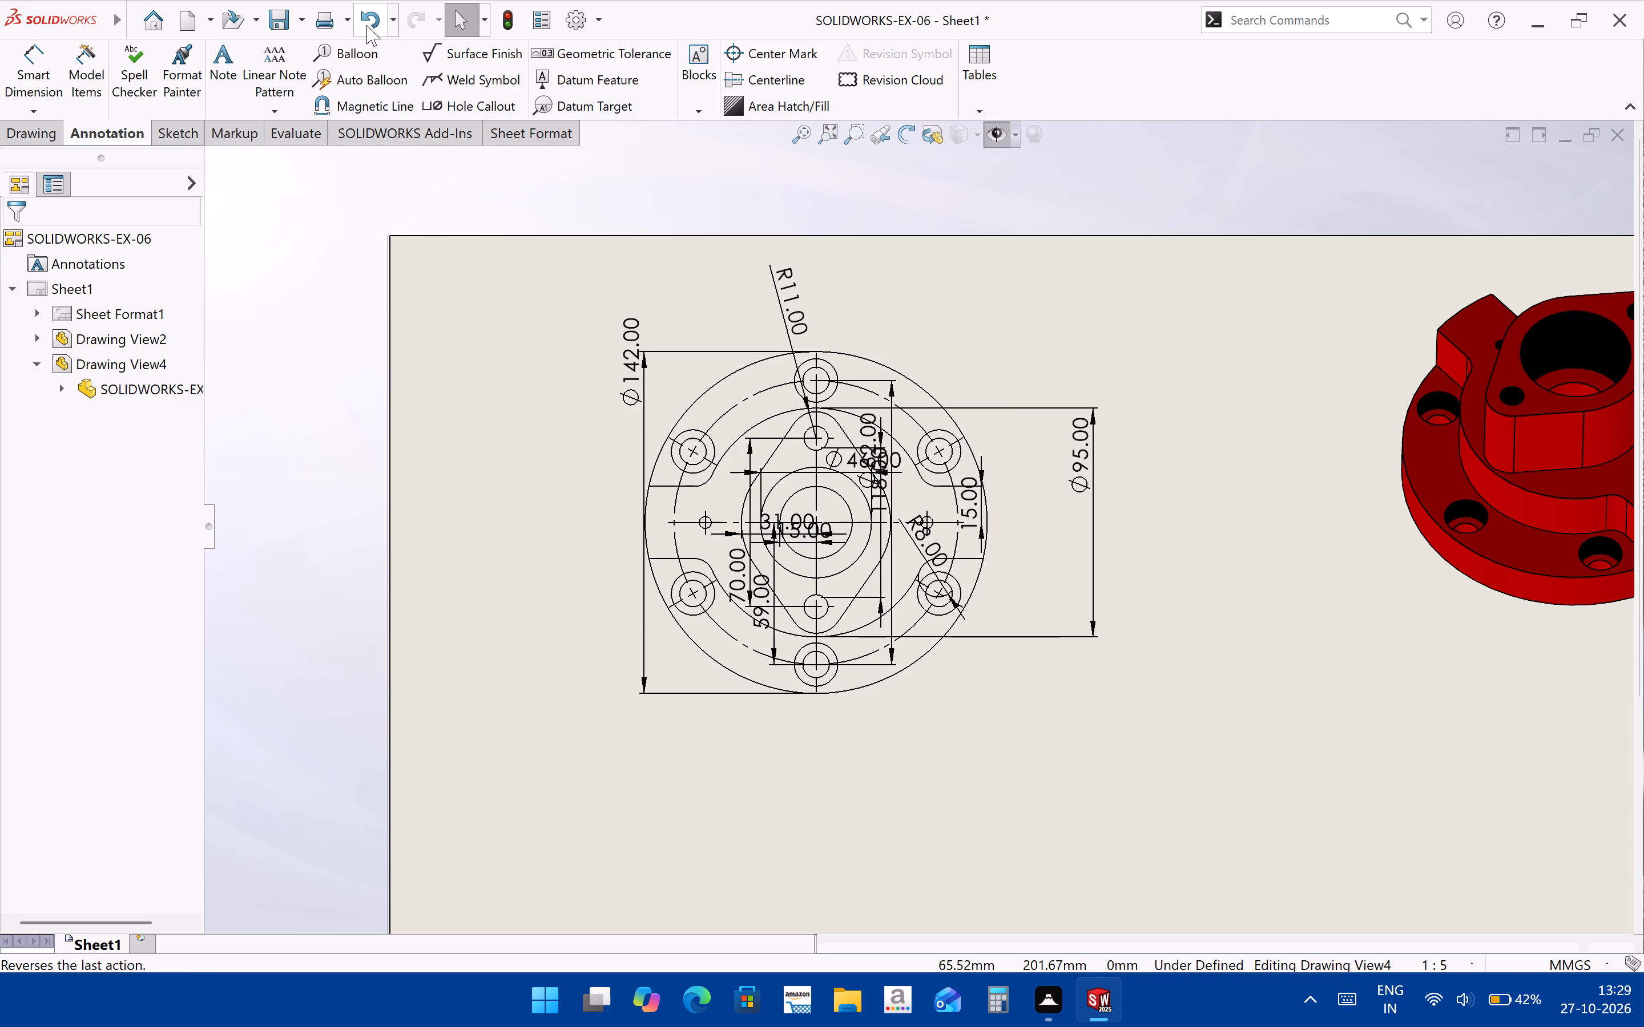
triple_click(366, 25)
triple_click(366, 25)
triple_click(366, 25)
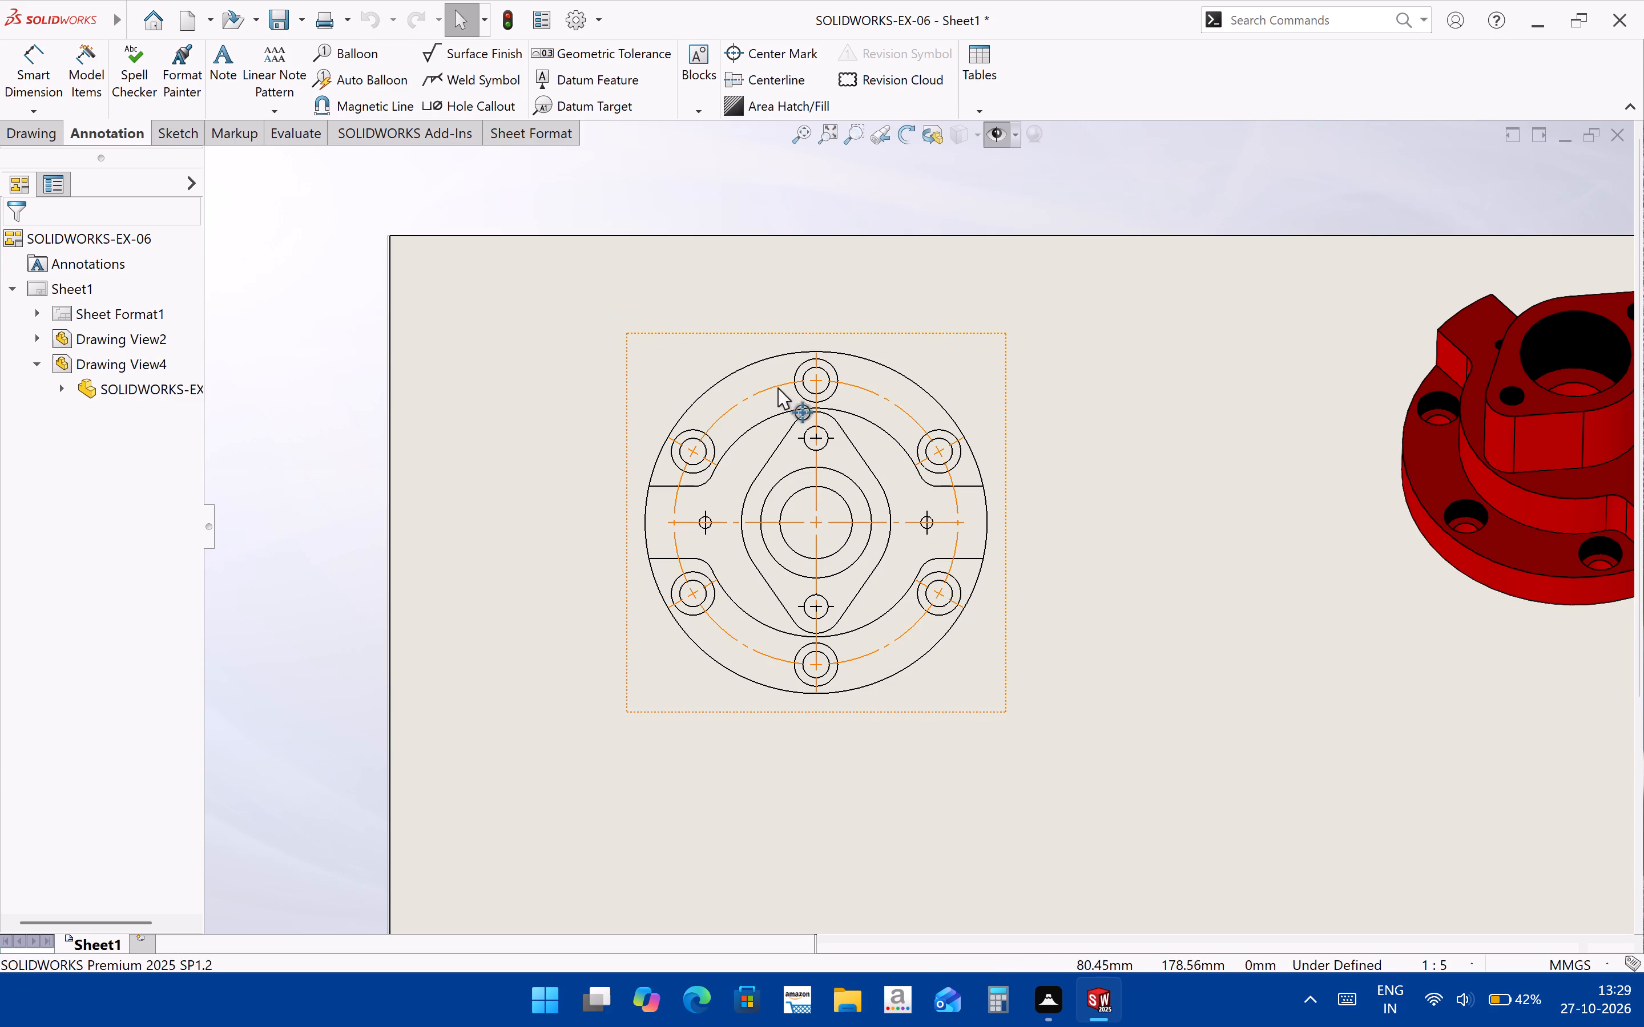
Dimension the horizontal distance between the two small holes with Smart Dimension, placing it below the circular flange view.
scroll(811, 458, up, 1)
scroll(985, 556, down, 1)
middle_drag(1028, 641, 1008, 629)
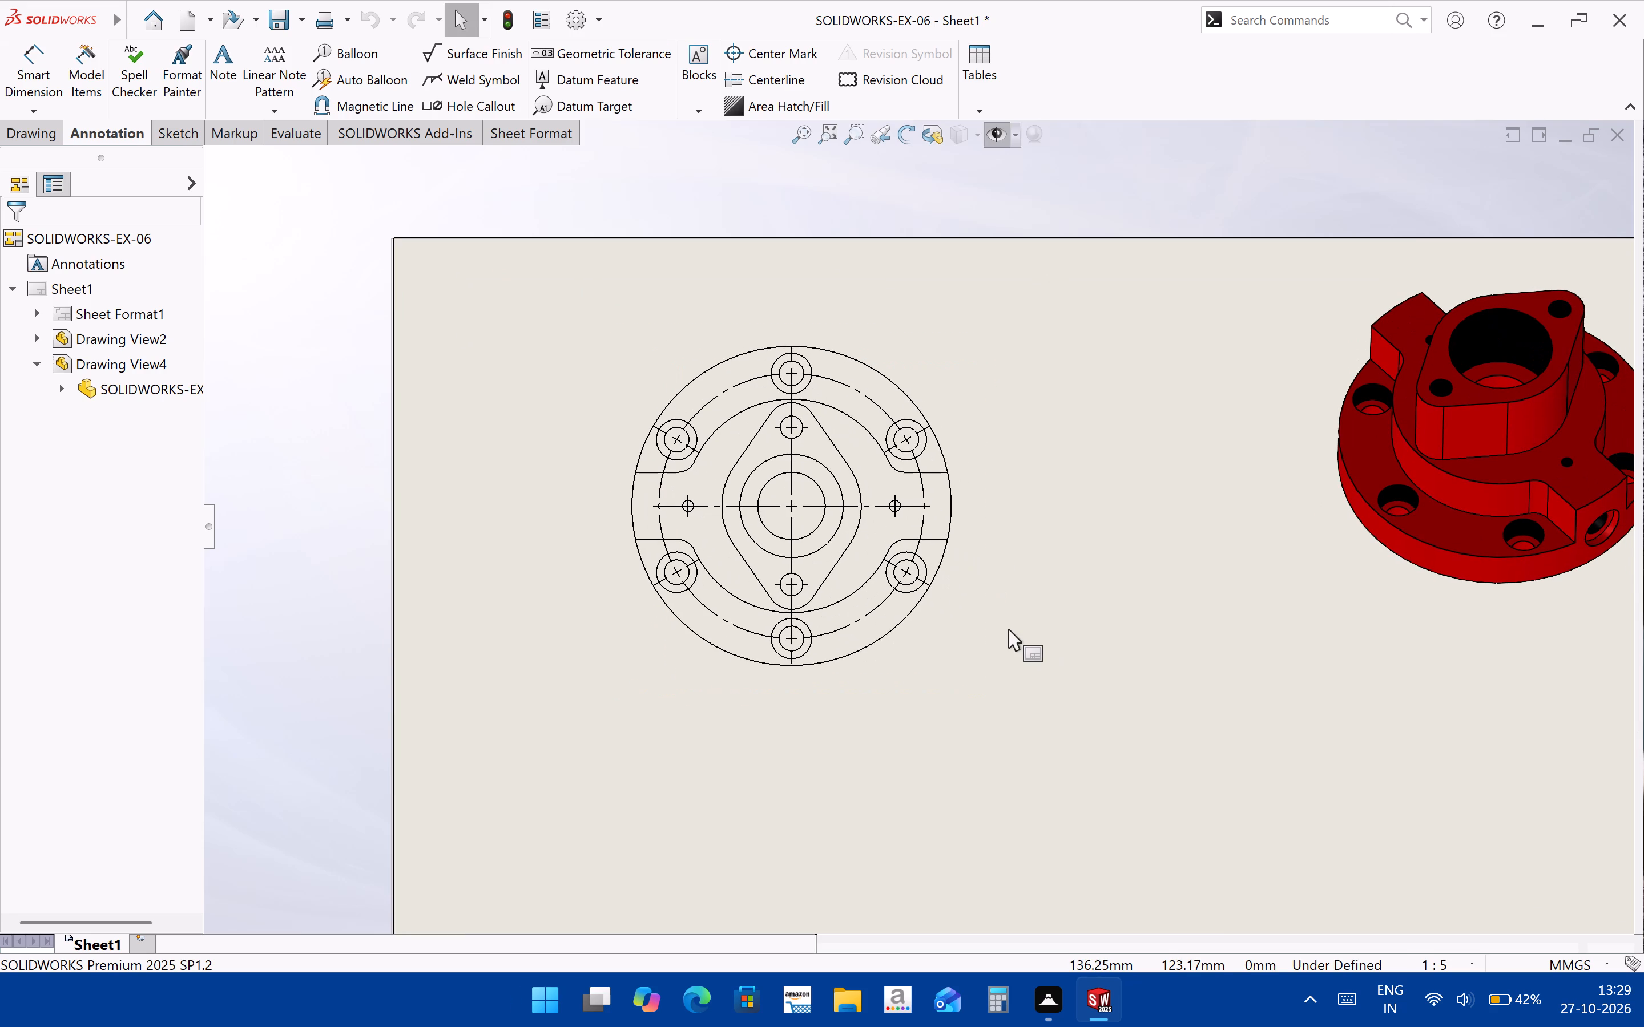
click(28, 71)
scroll(694, 515, down, 2)
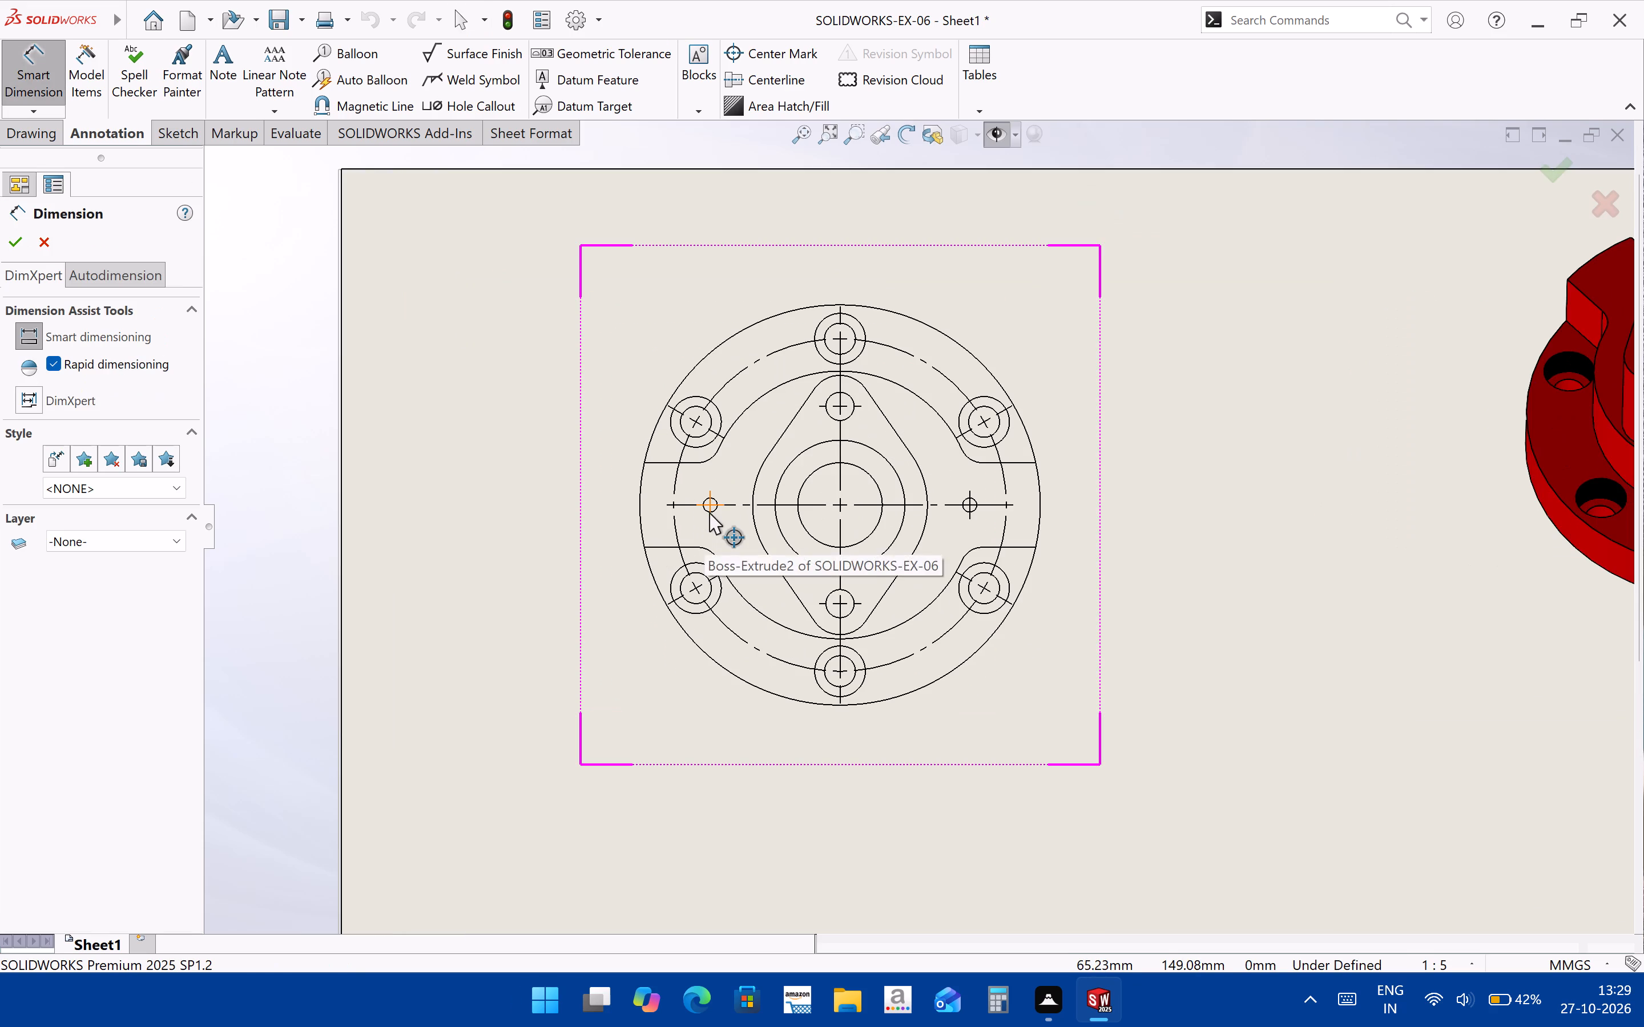
click(709, 512)
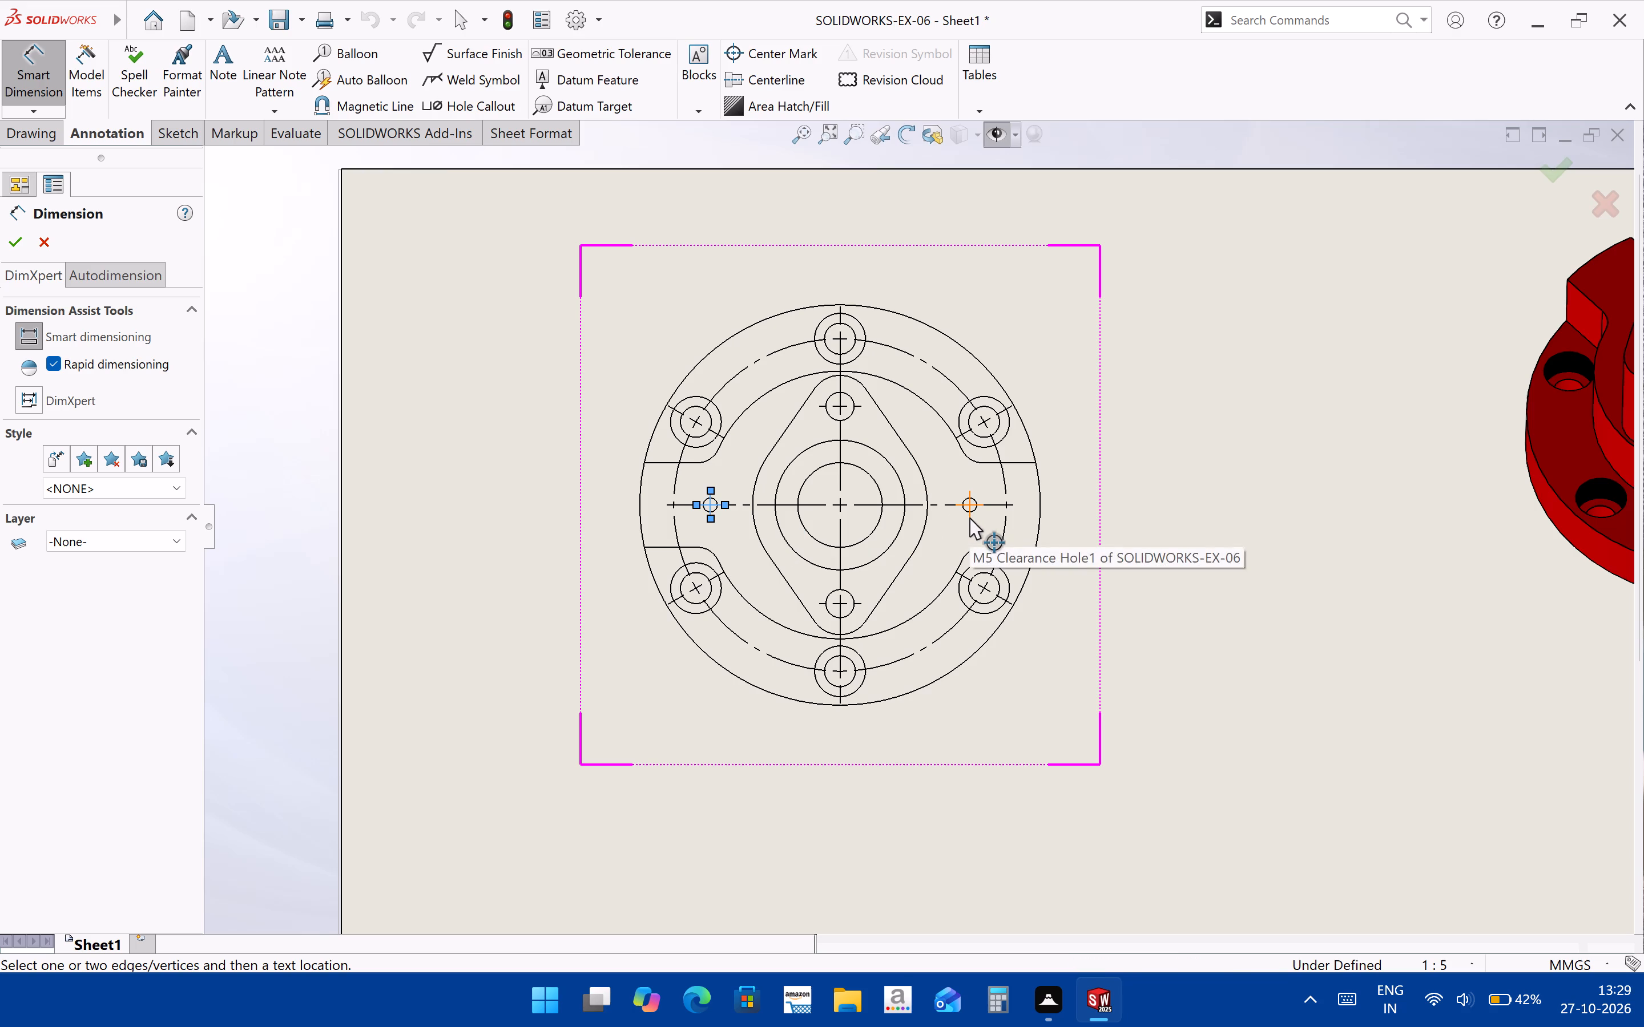
click(969, 517)
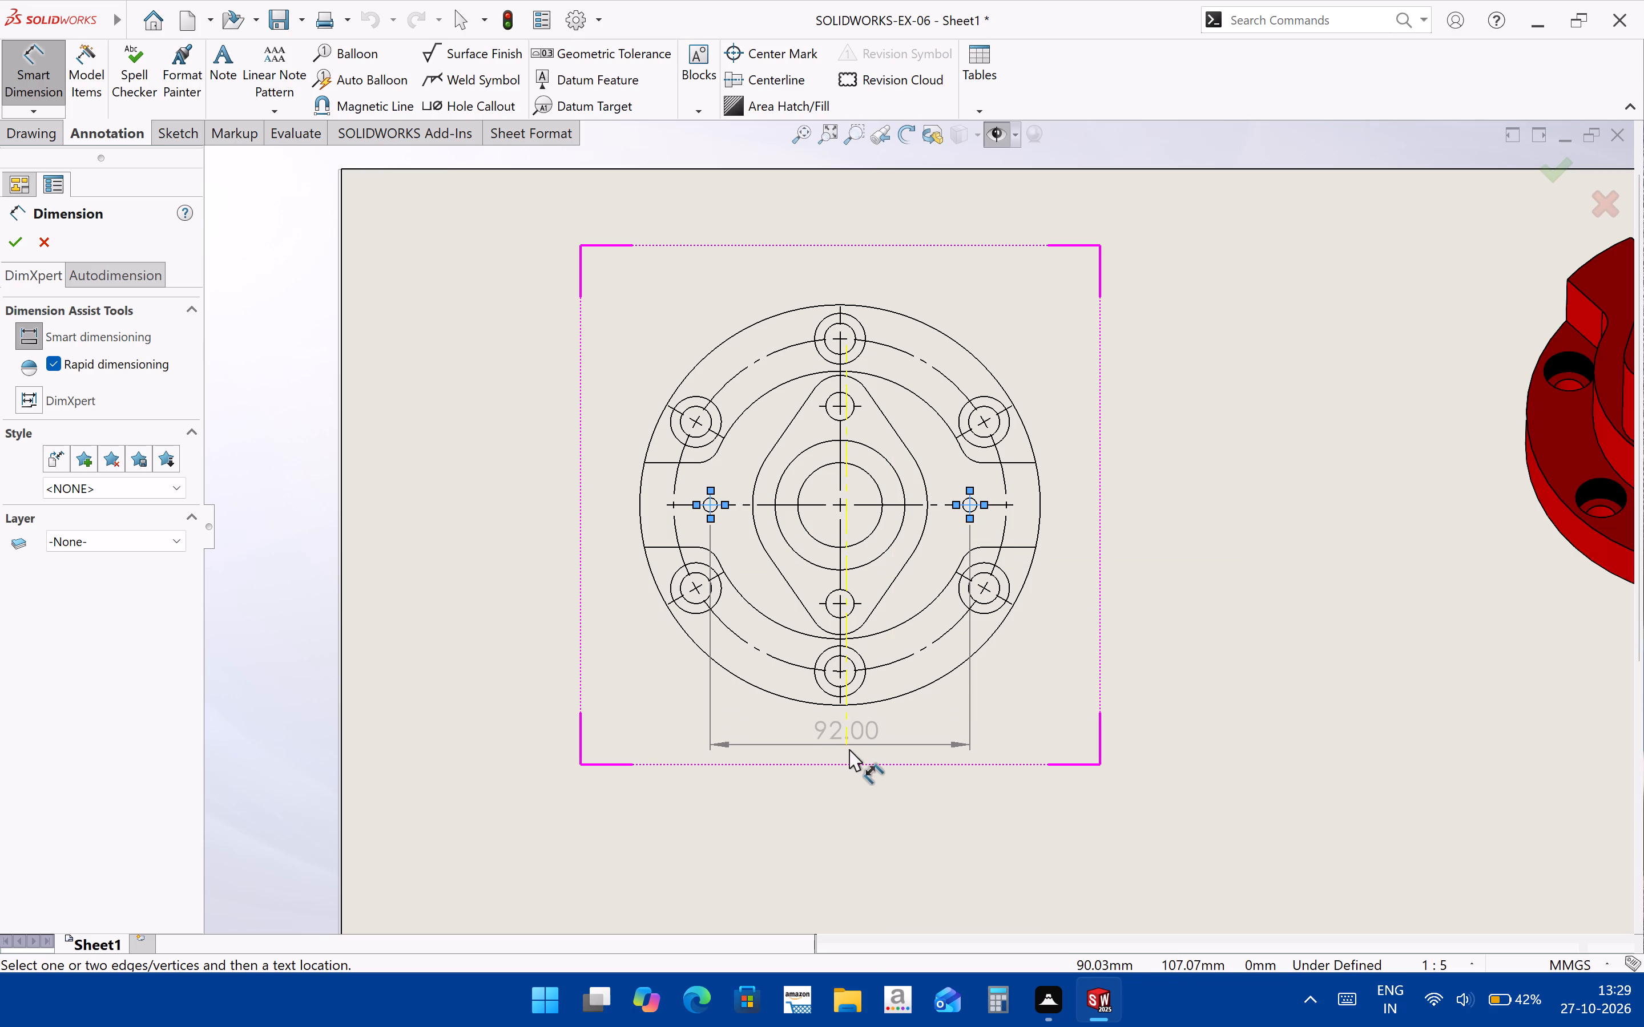
click(849, 749)
click(1162, 648)
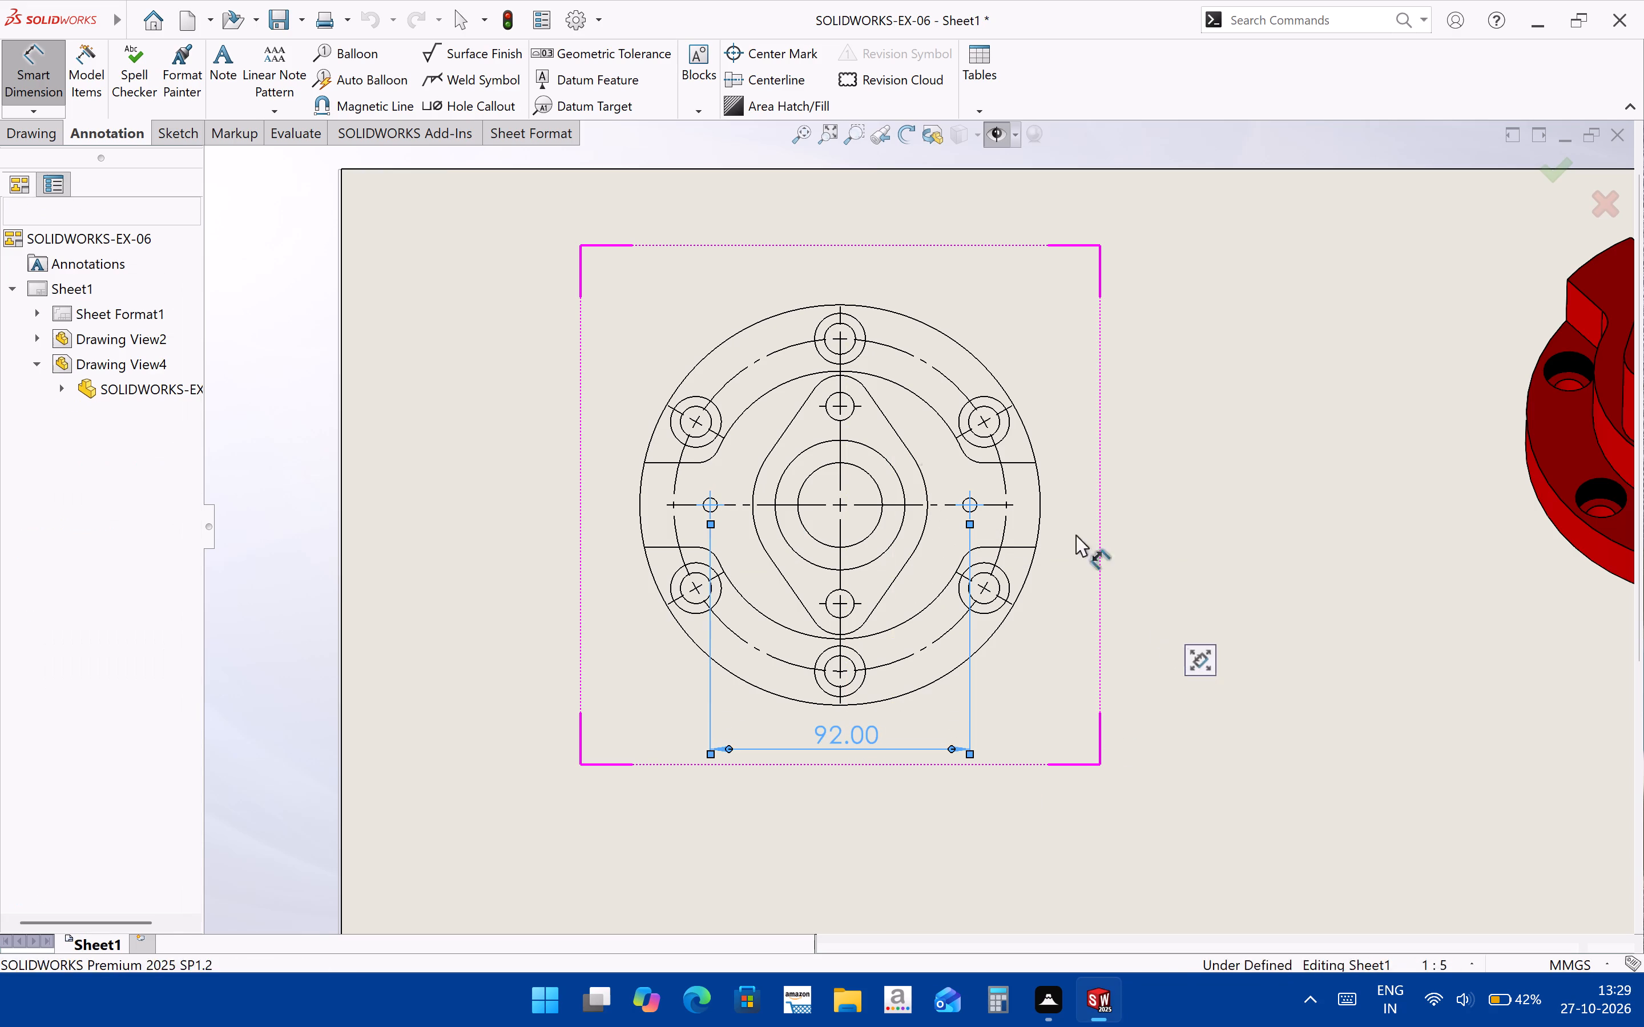
Dimension the diameter of the small hole on the flange's right side, placing the text outside the outer circle.
middle_drag(959, 590, 914, 555)
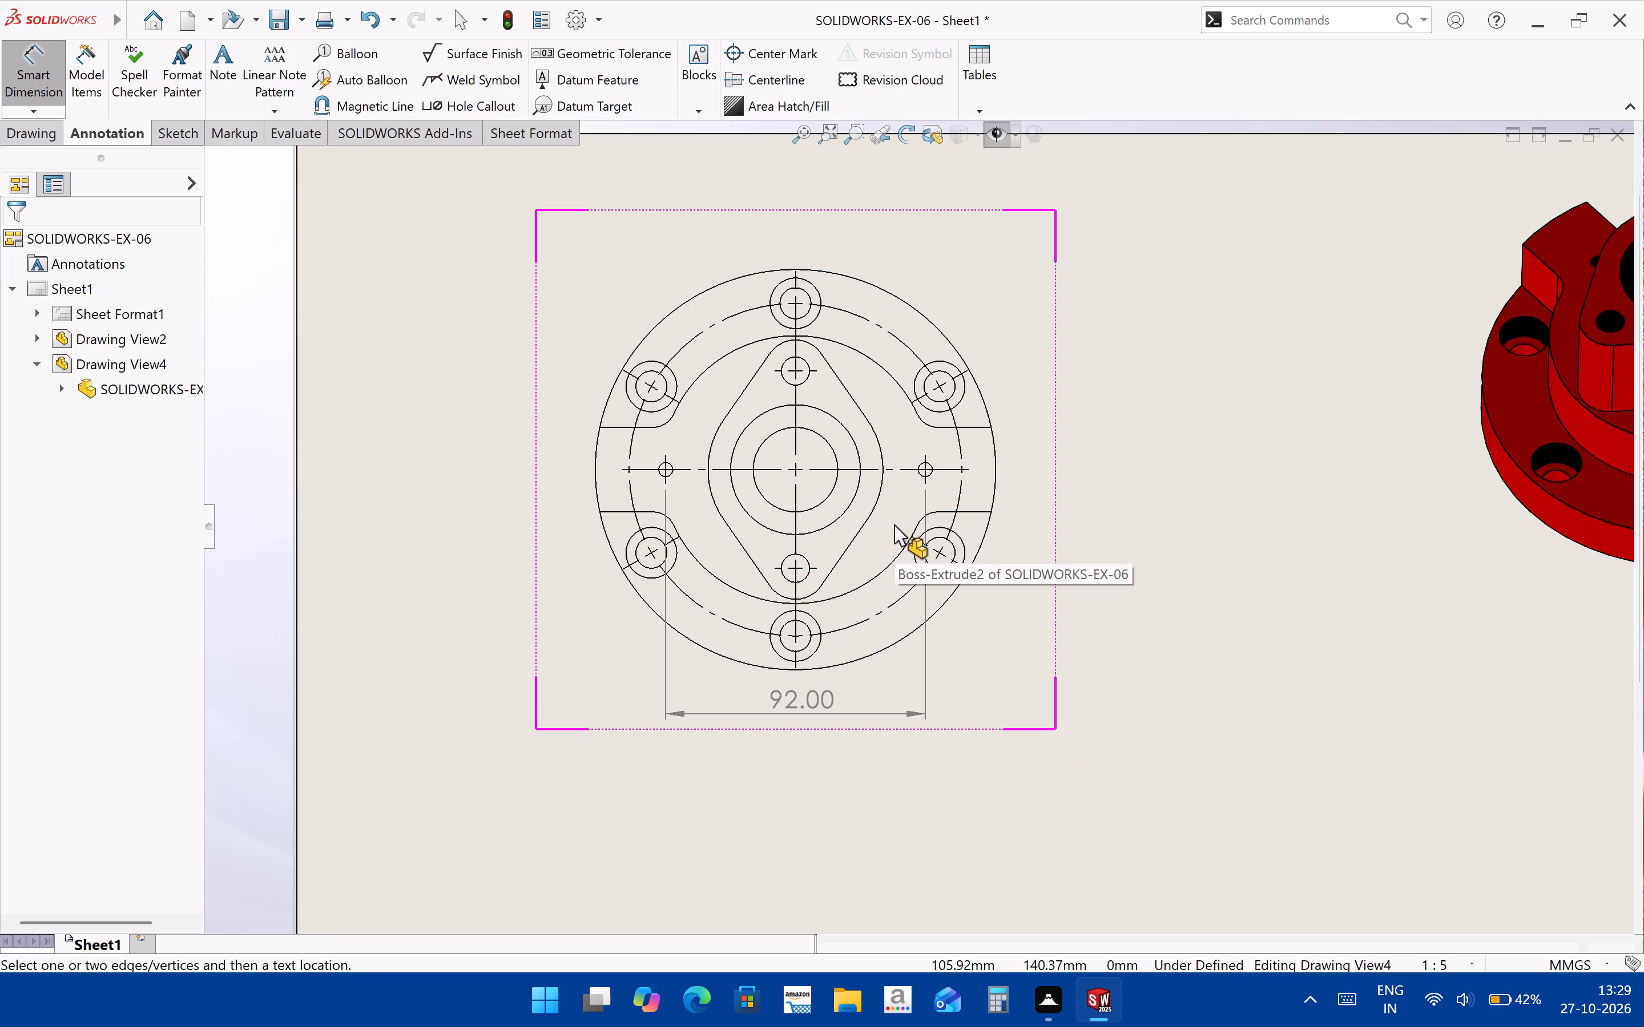
scroll(949, 463, down, 2)
click(922, 474)
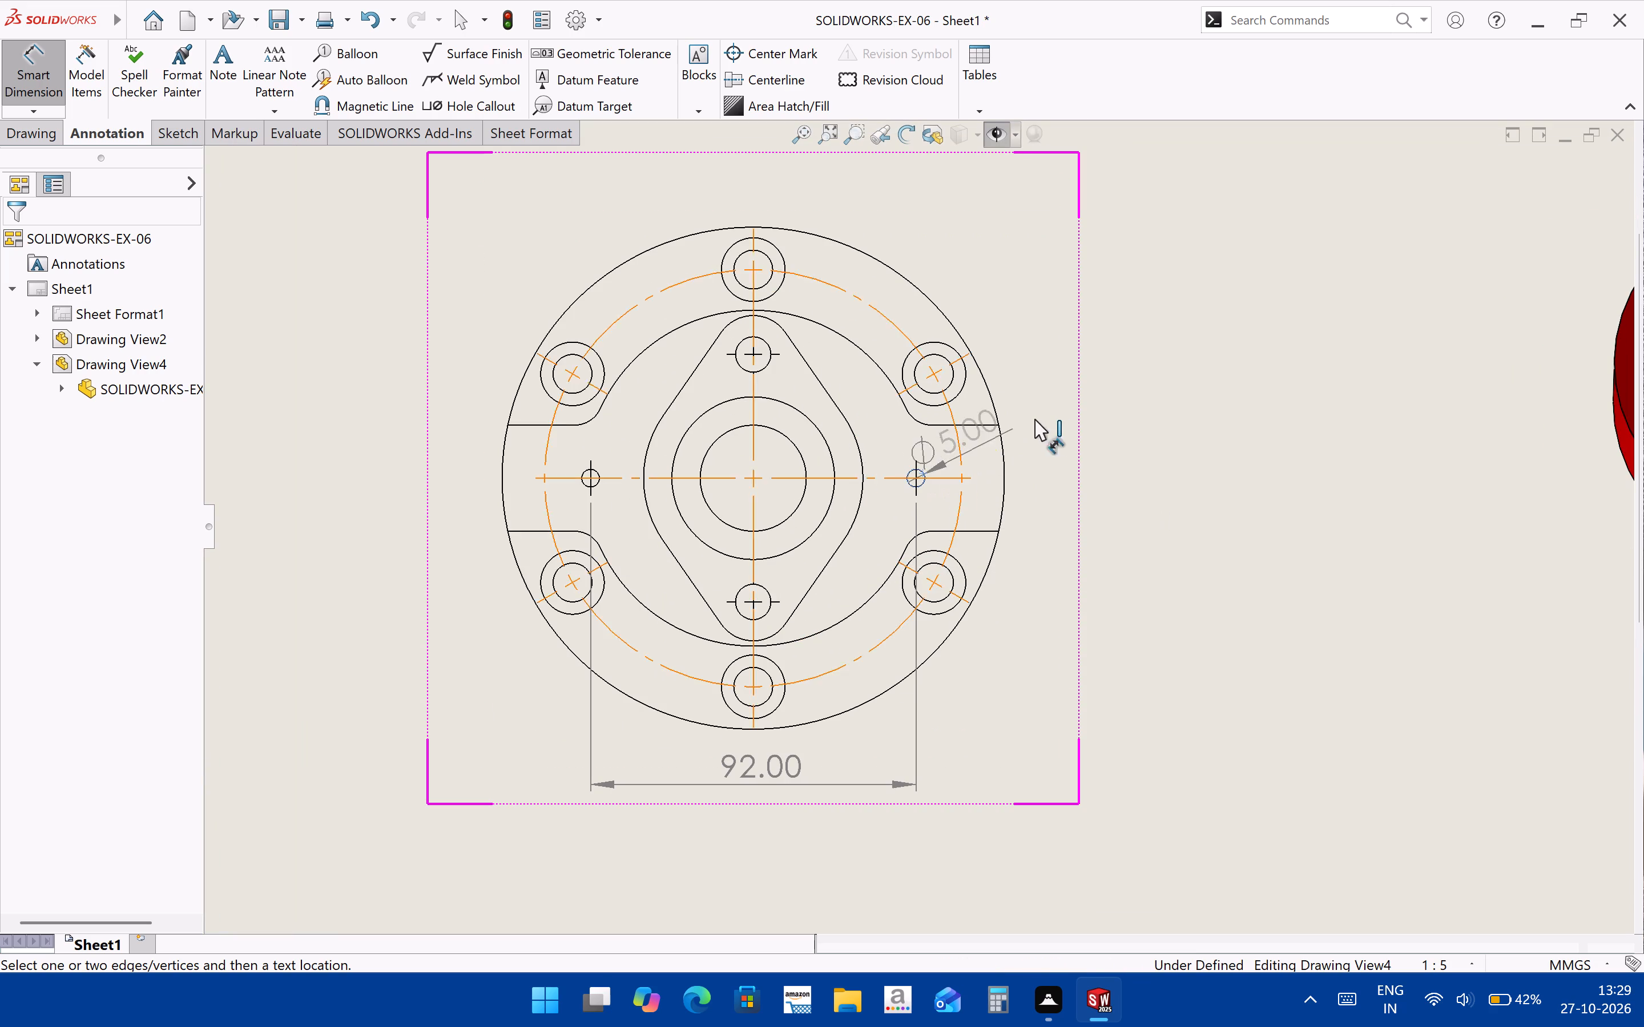
click(1086, 419)
click(1175, 592)
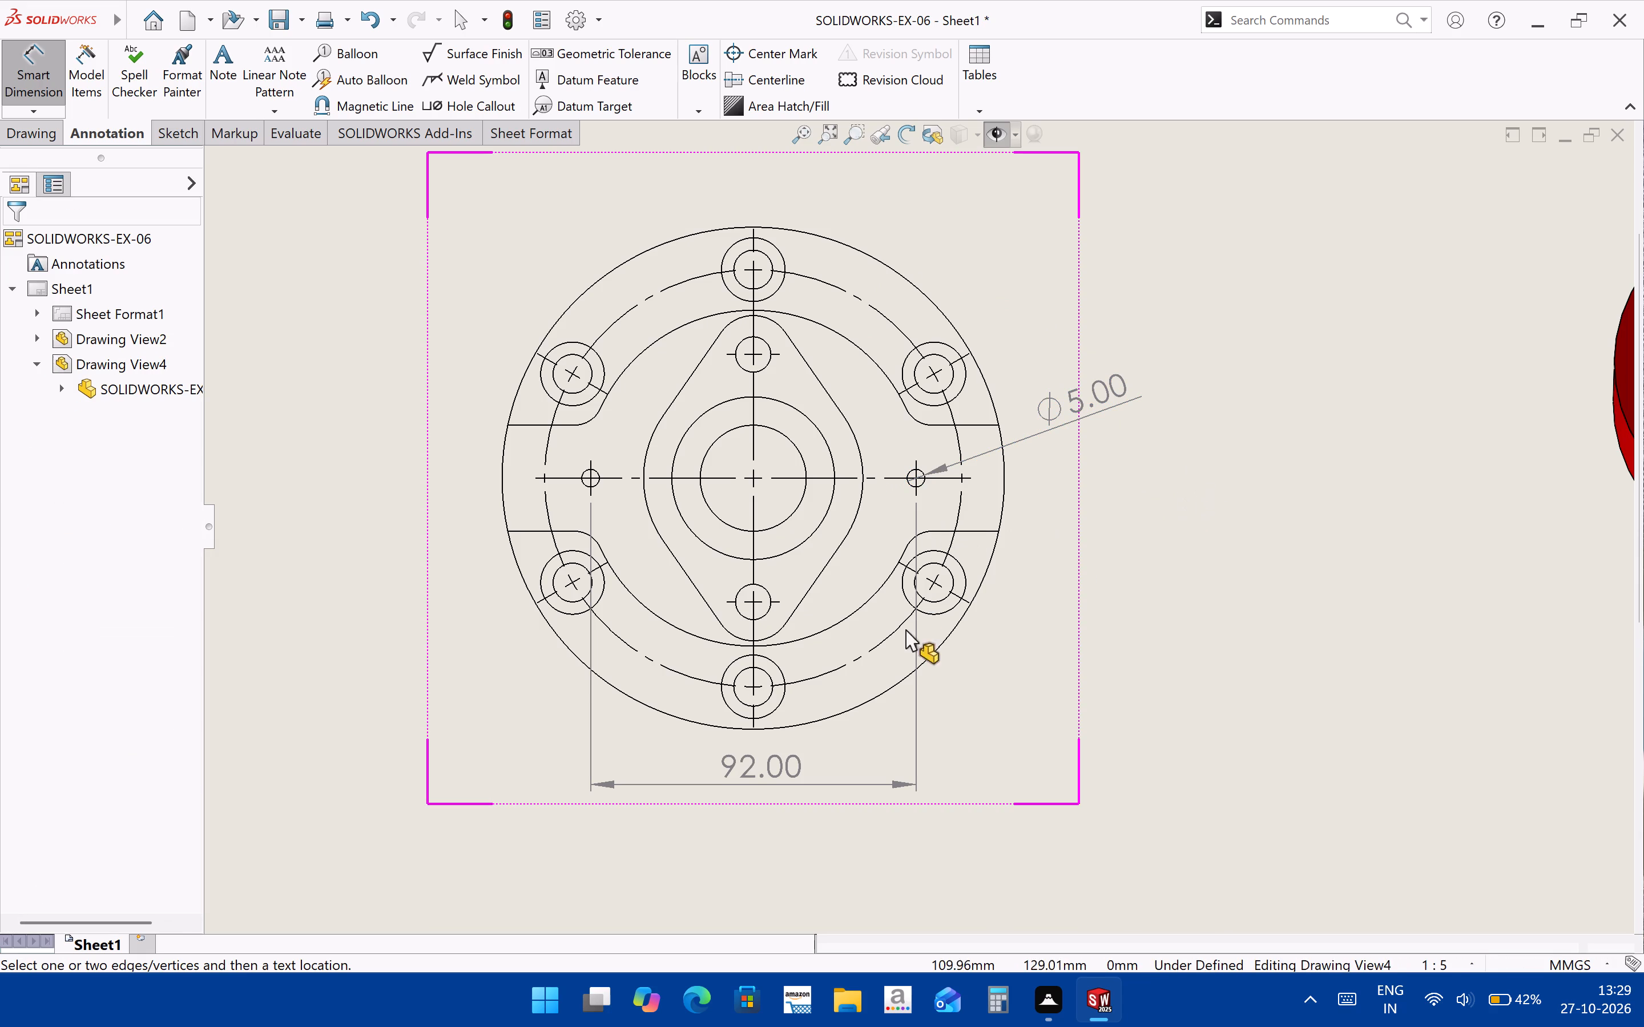
Dimension the radii of the raised boss's large lower arc and its adjoining left corner fillet, placing both outside the flange.
click(877, 590)
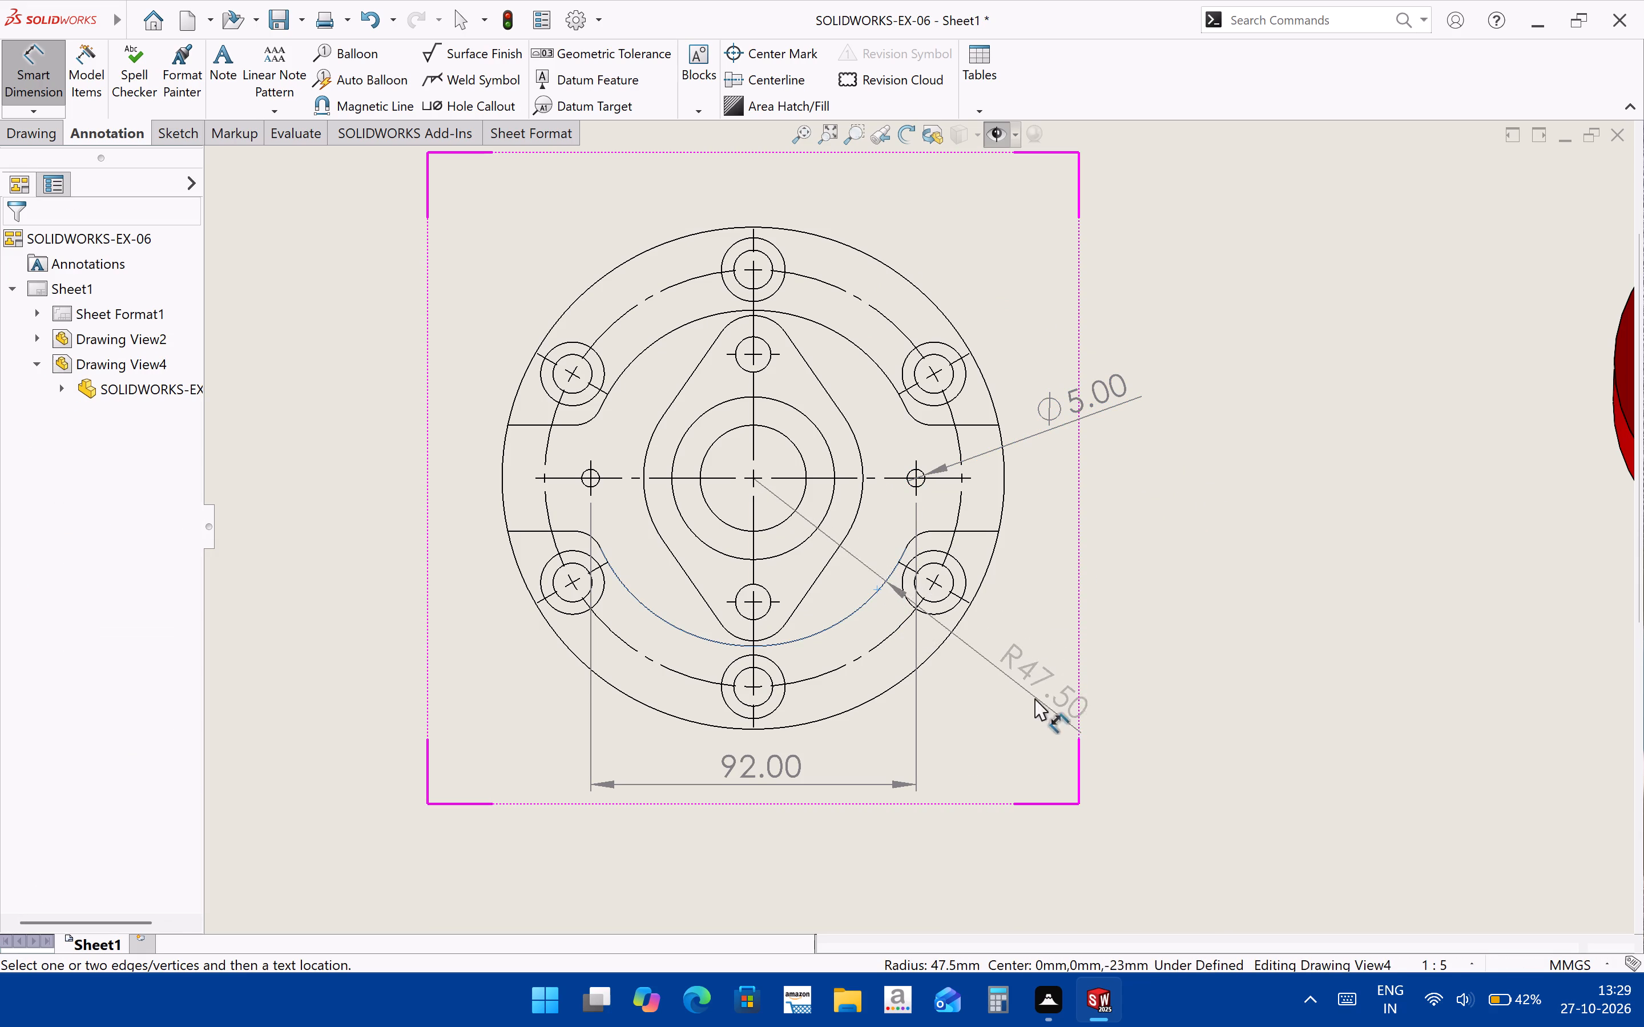
click(1021, 721)
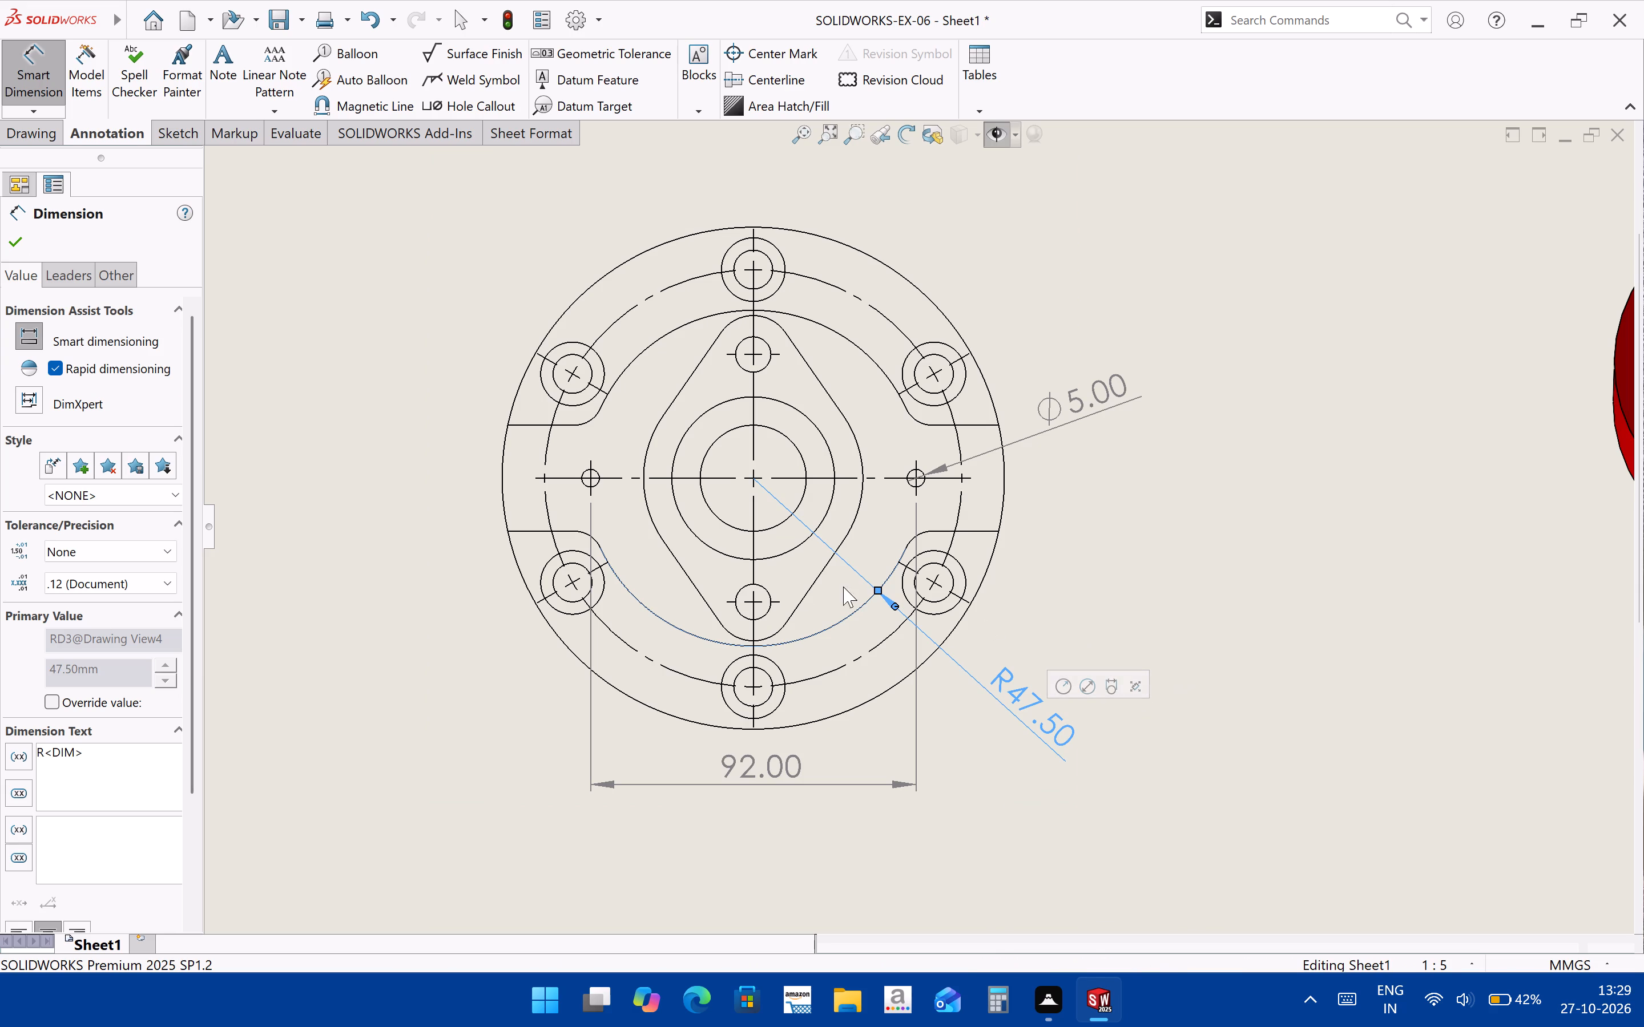
click(593, 538)
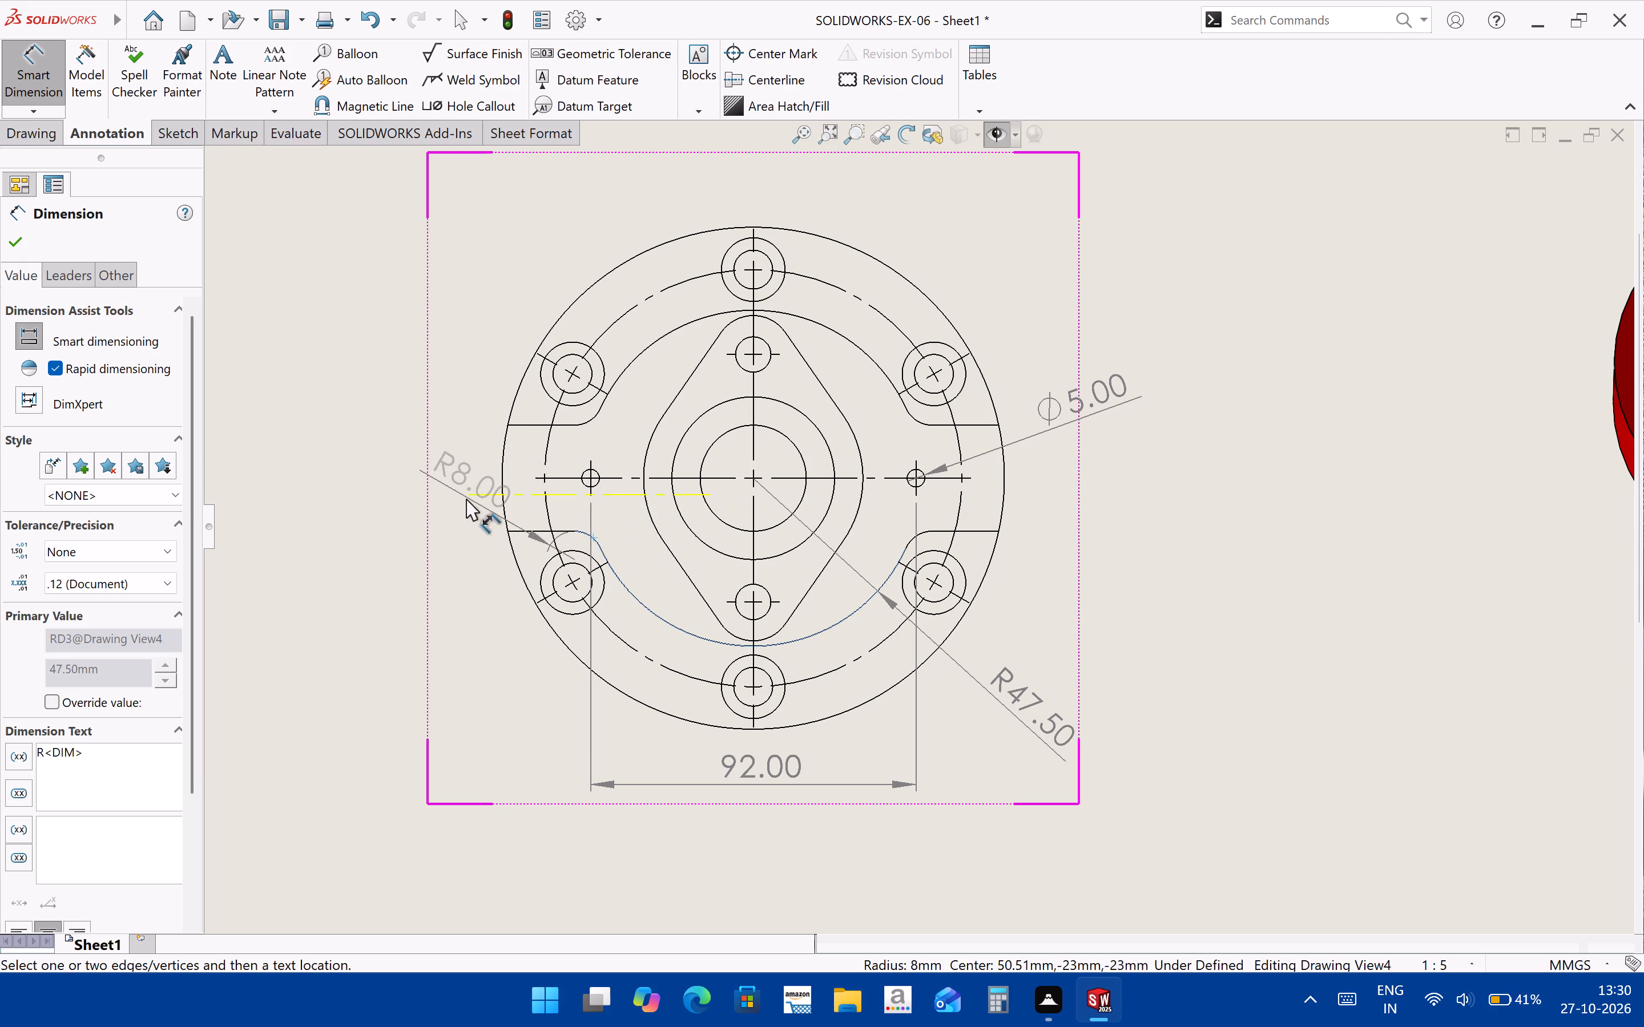
click(435, 519)
click(431, 693)
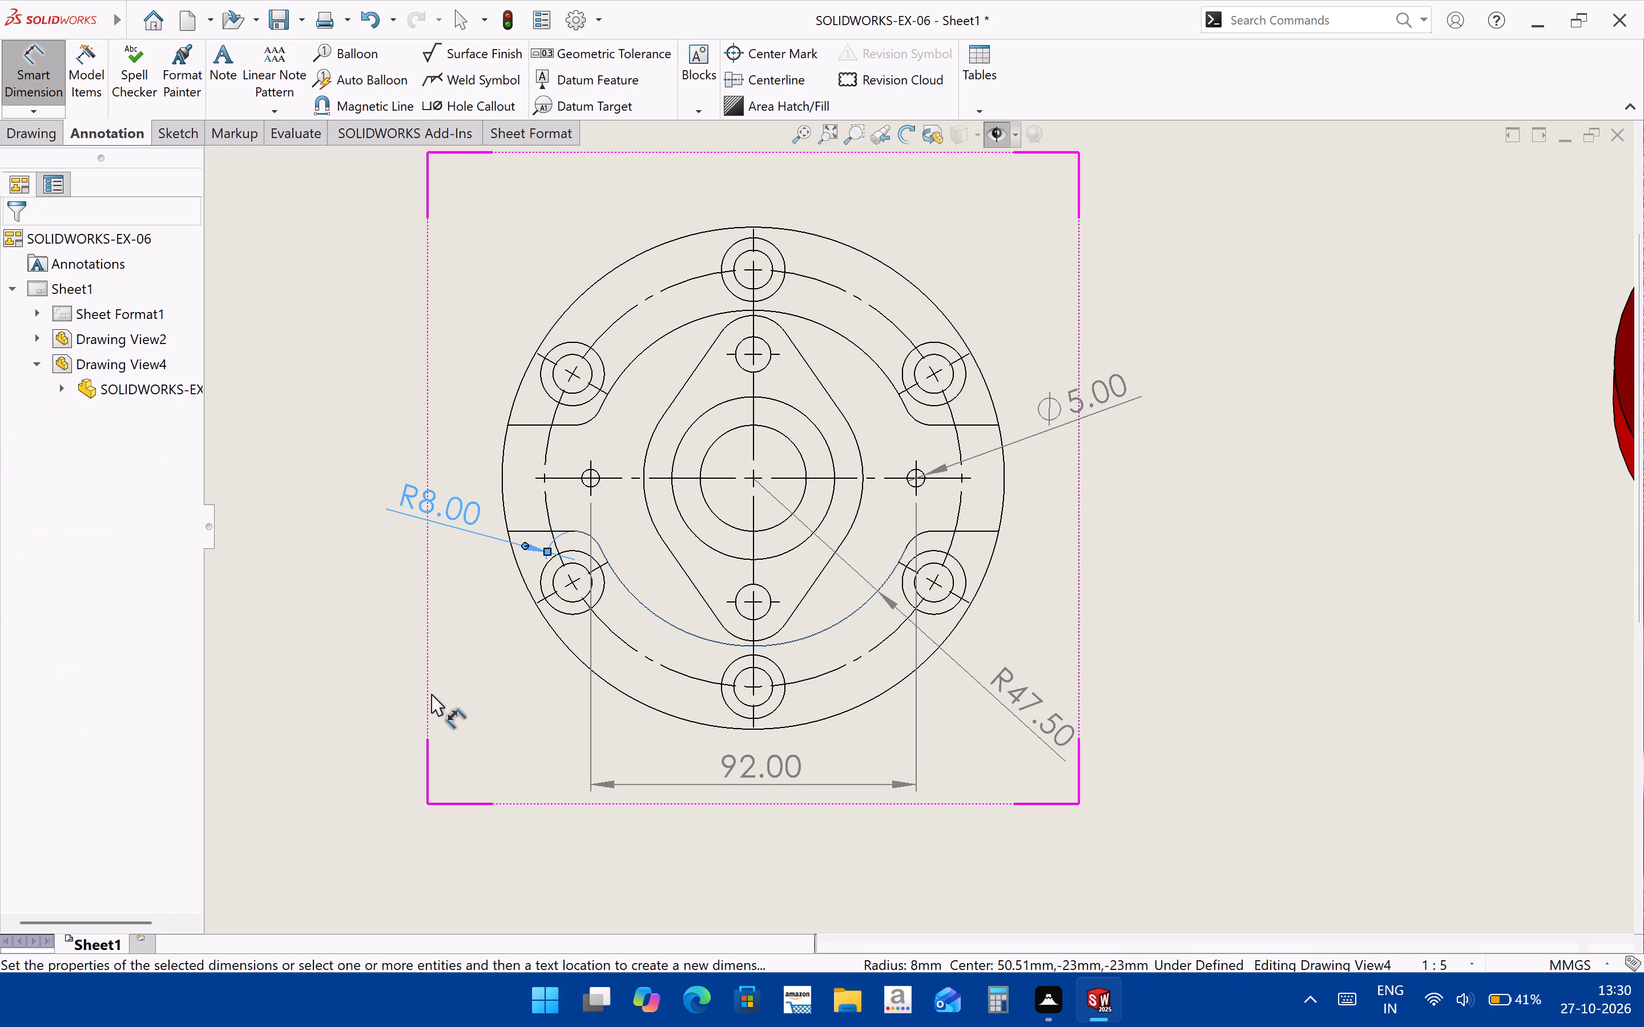
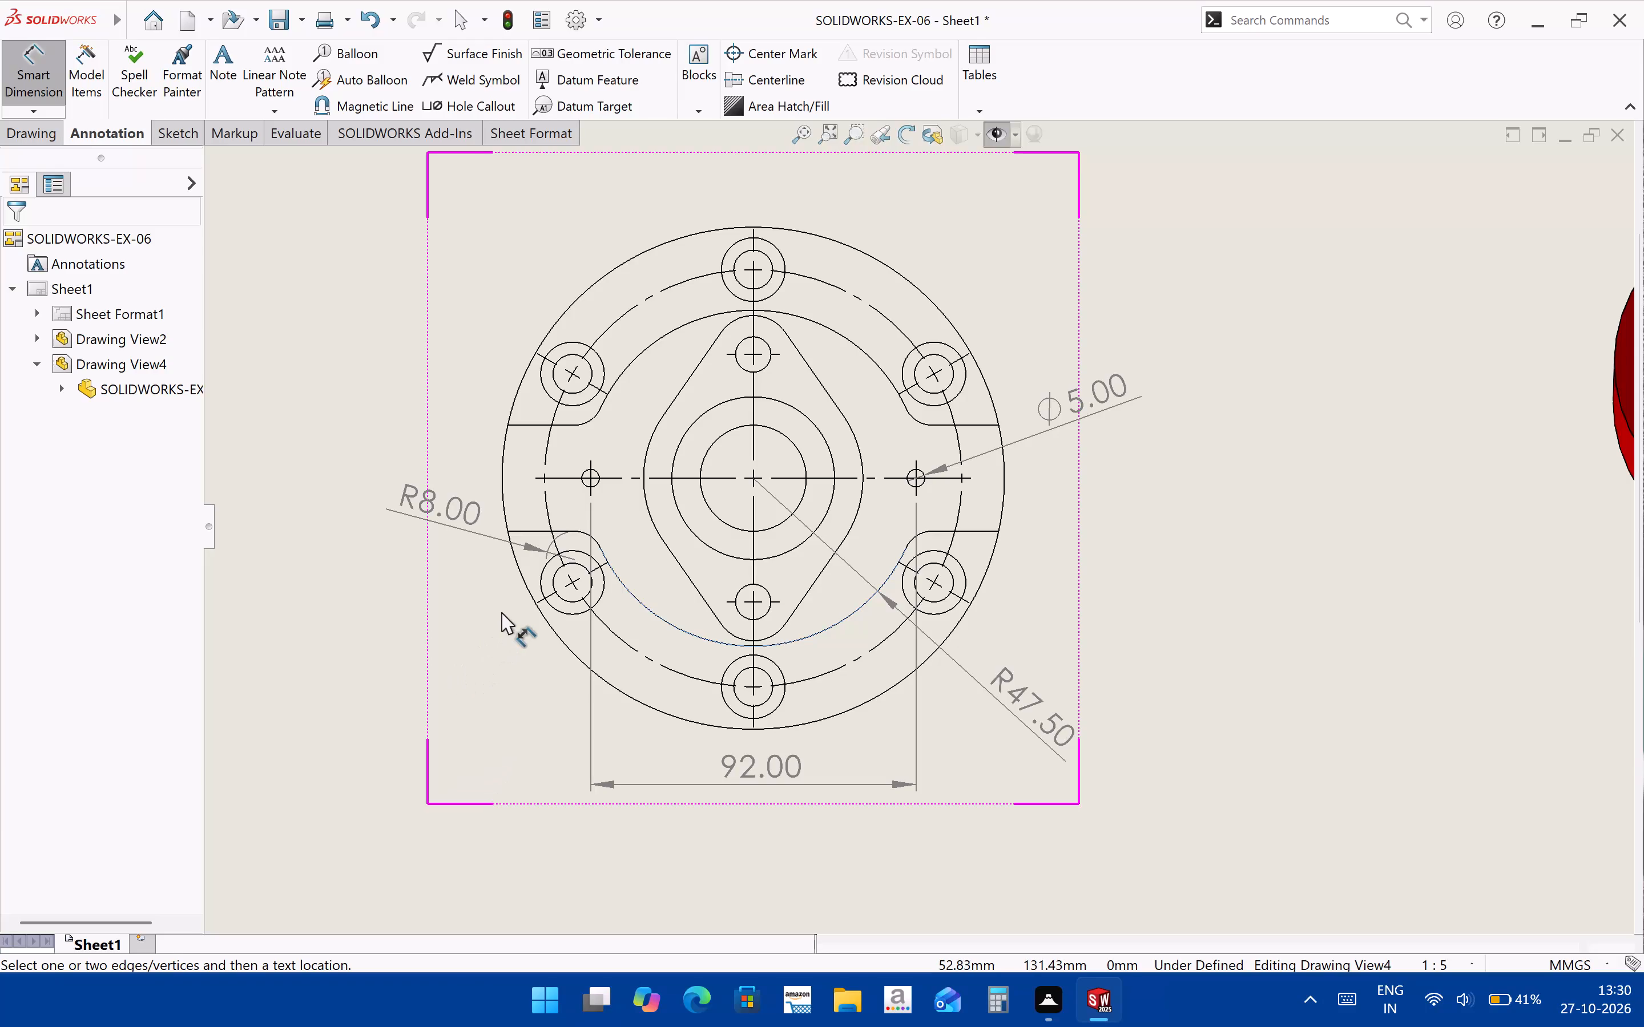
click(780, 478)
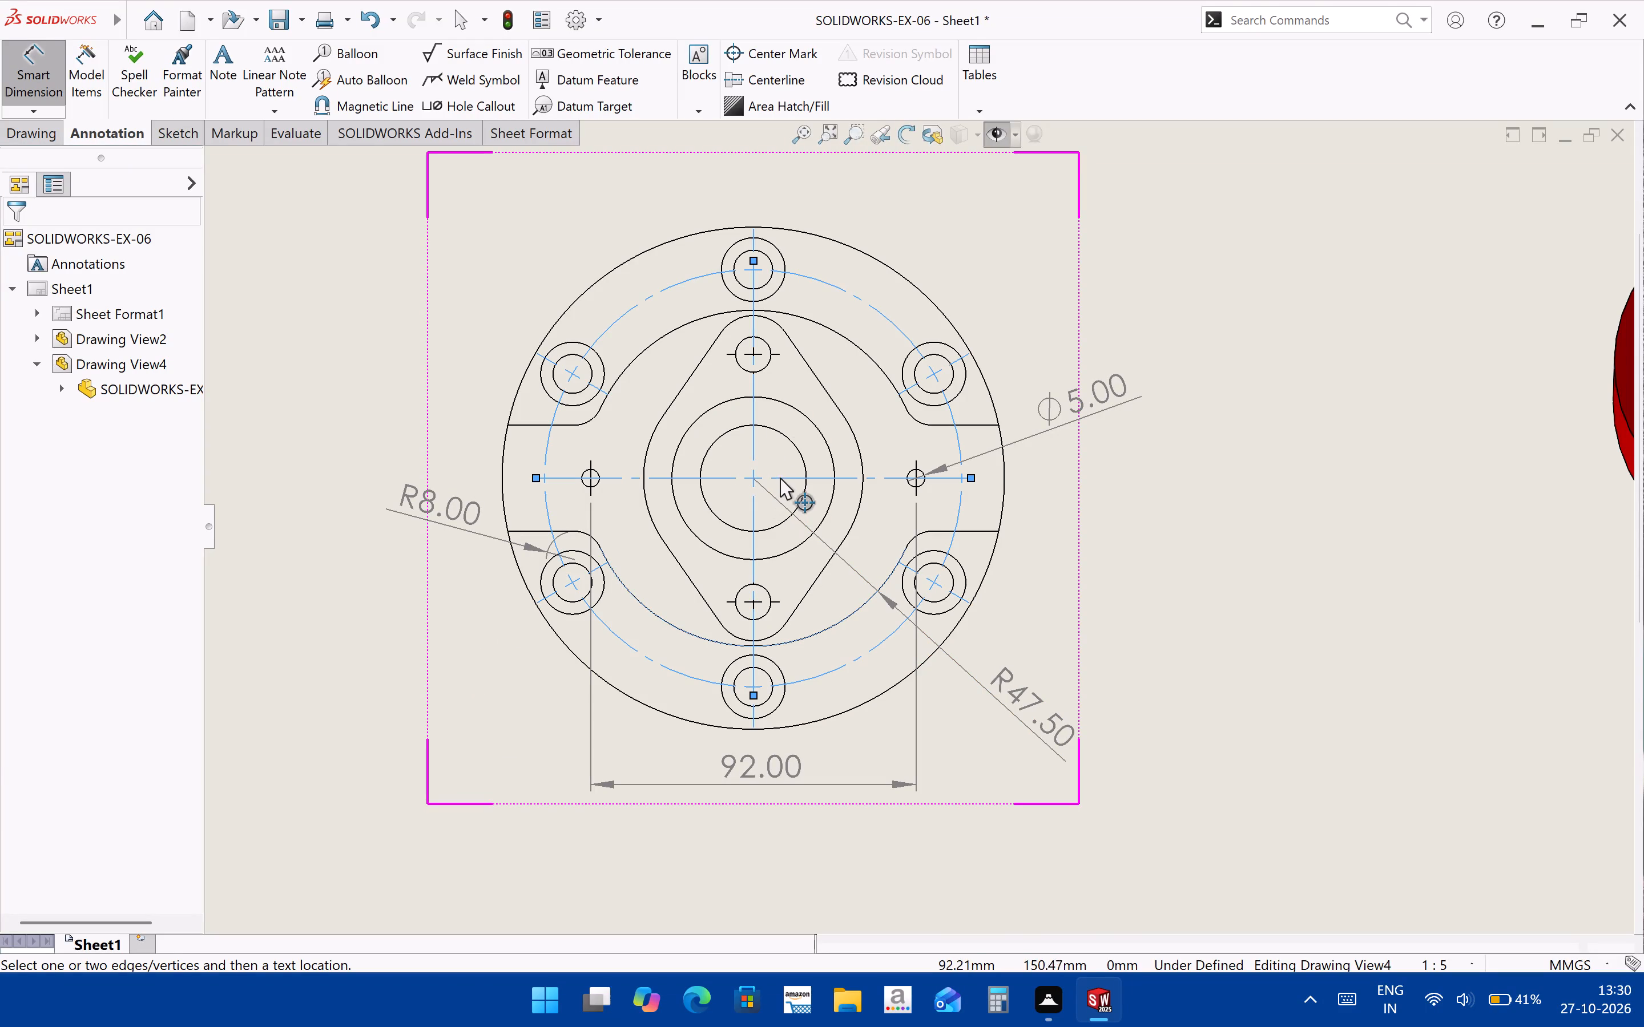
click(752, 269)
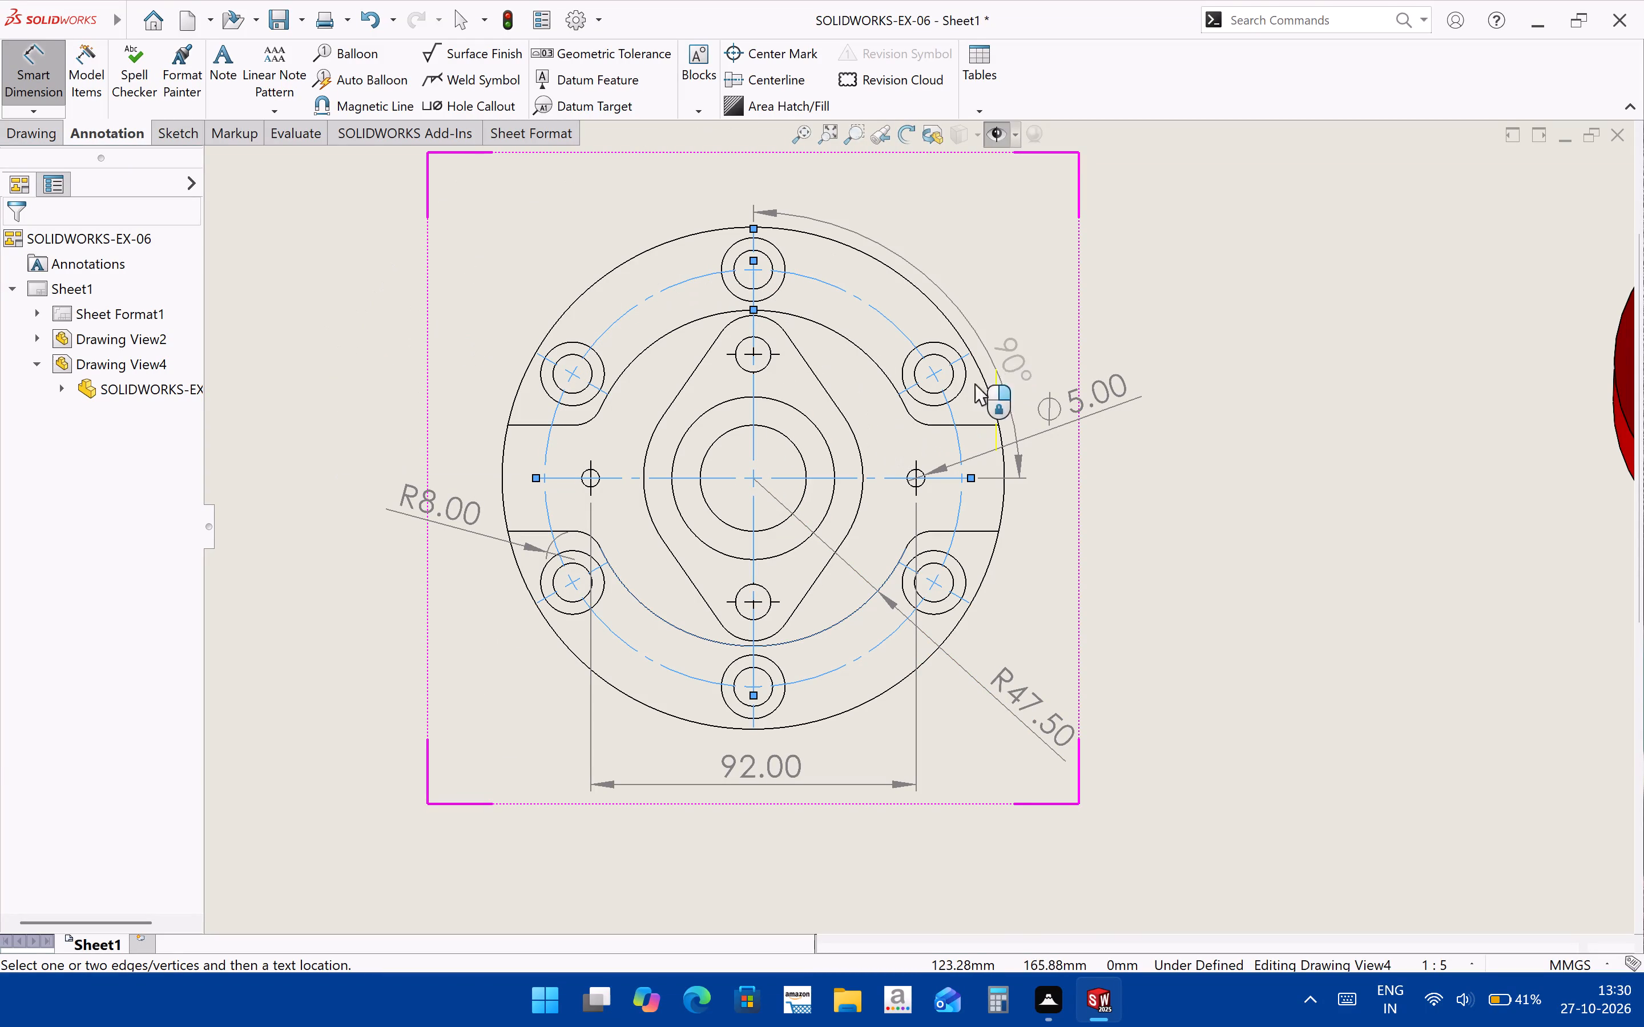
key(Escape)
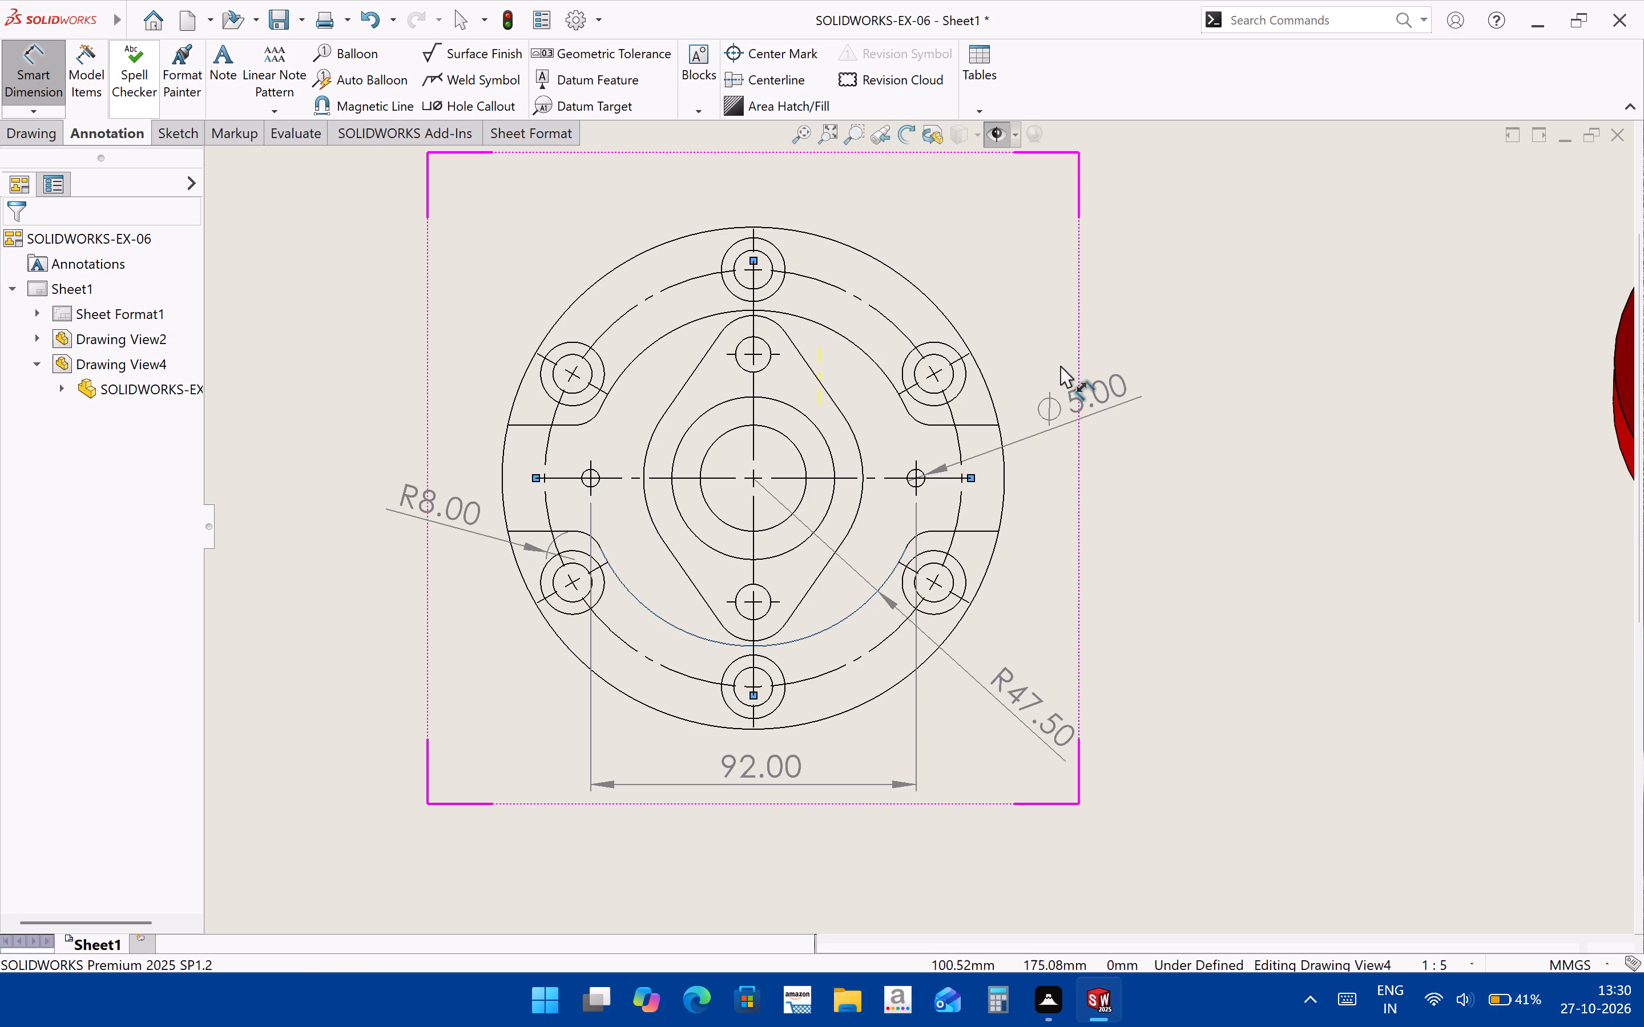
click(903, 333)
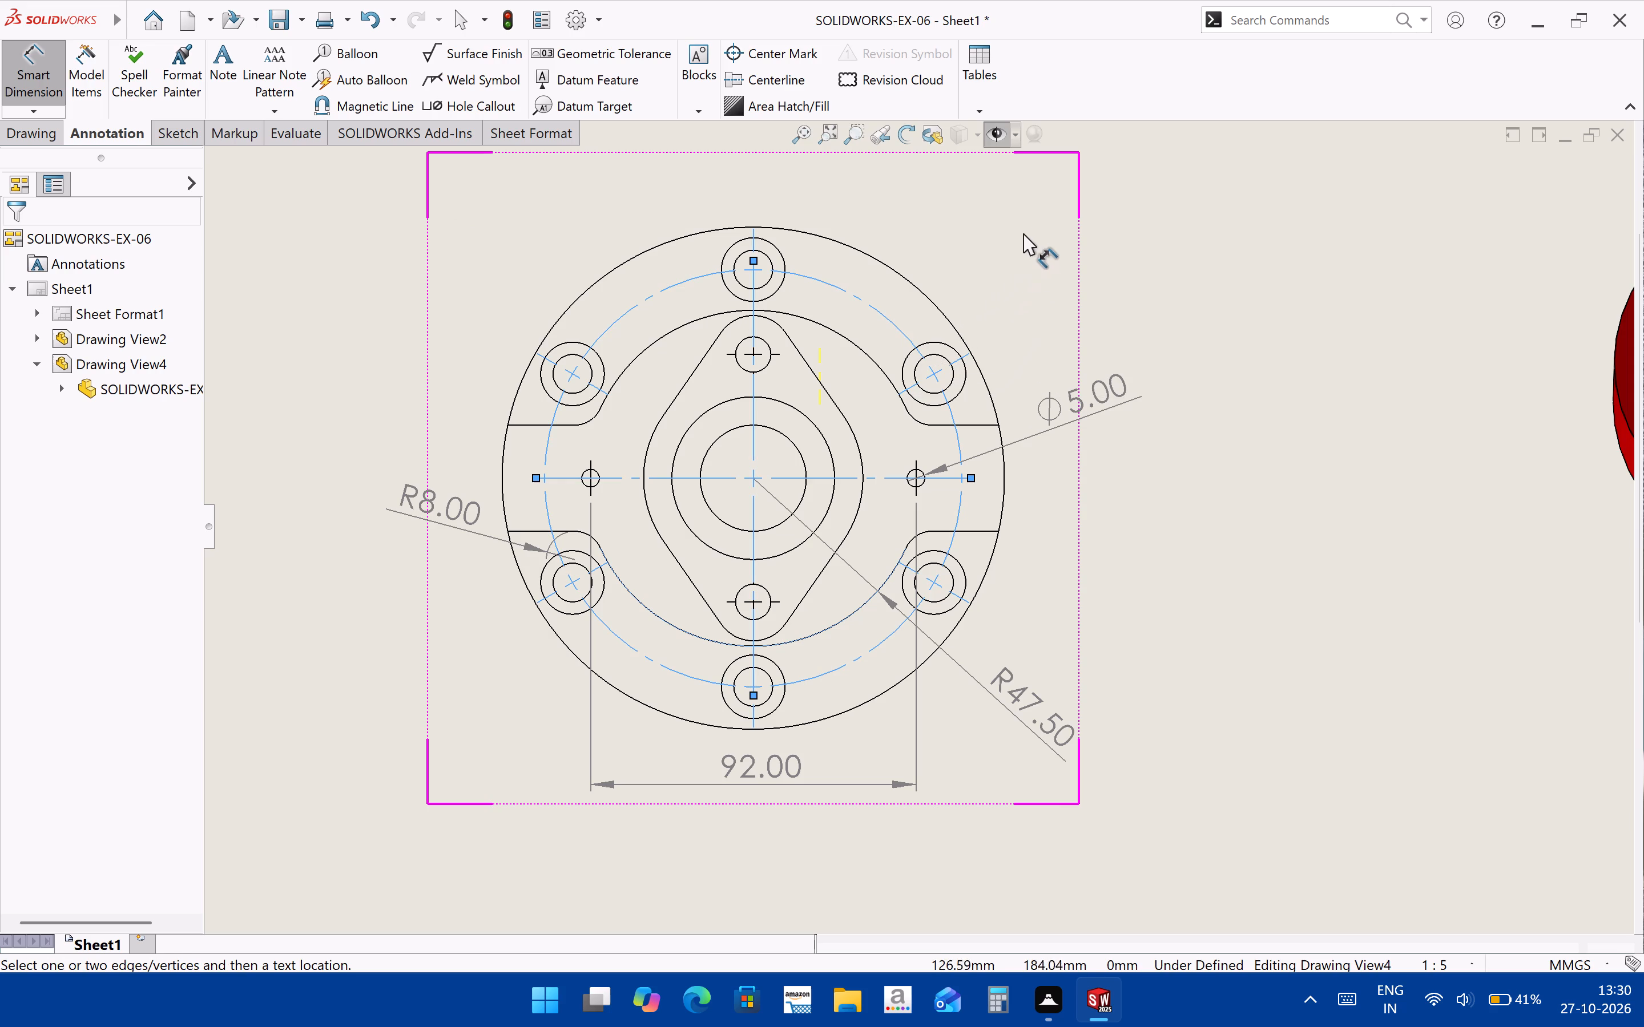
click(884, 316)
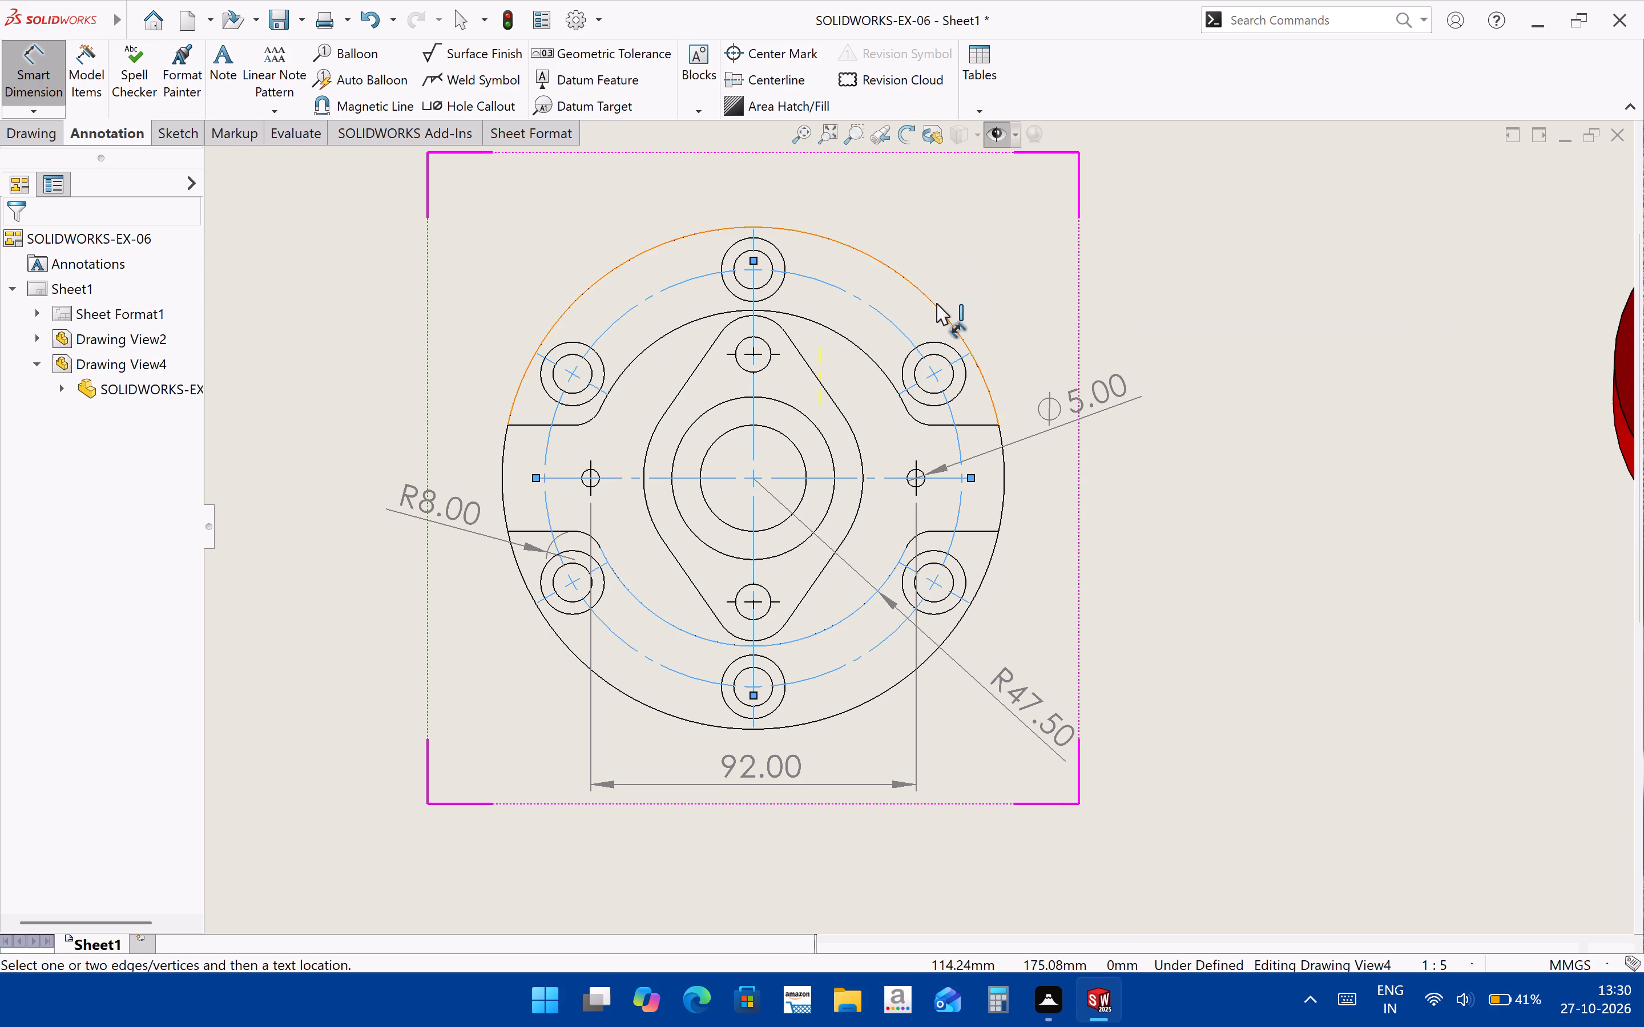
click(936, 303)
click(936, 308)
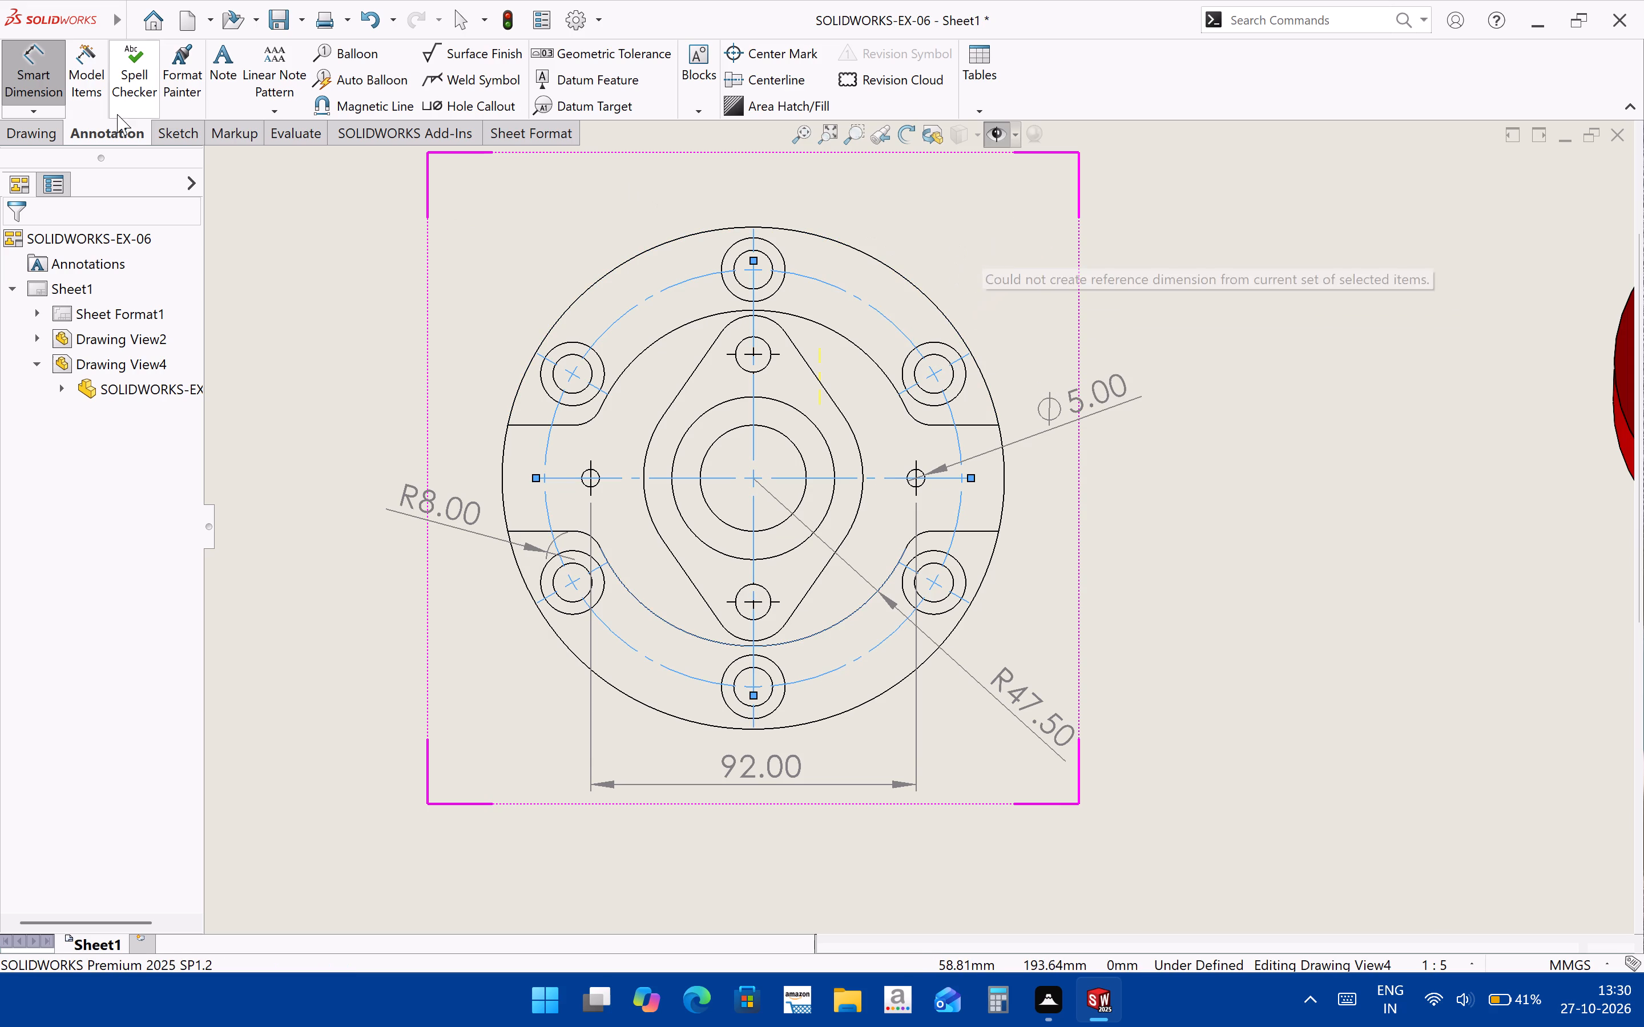
Dimension the radius of the bolt circle, placing its text outside the flange at the upper right of the view.
click(44, 96)
click(25, 59)
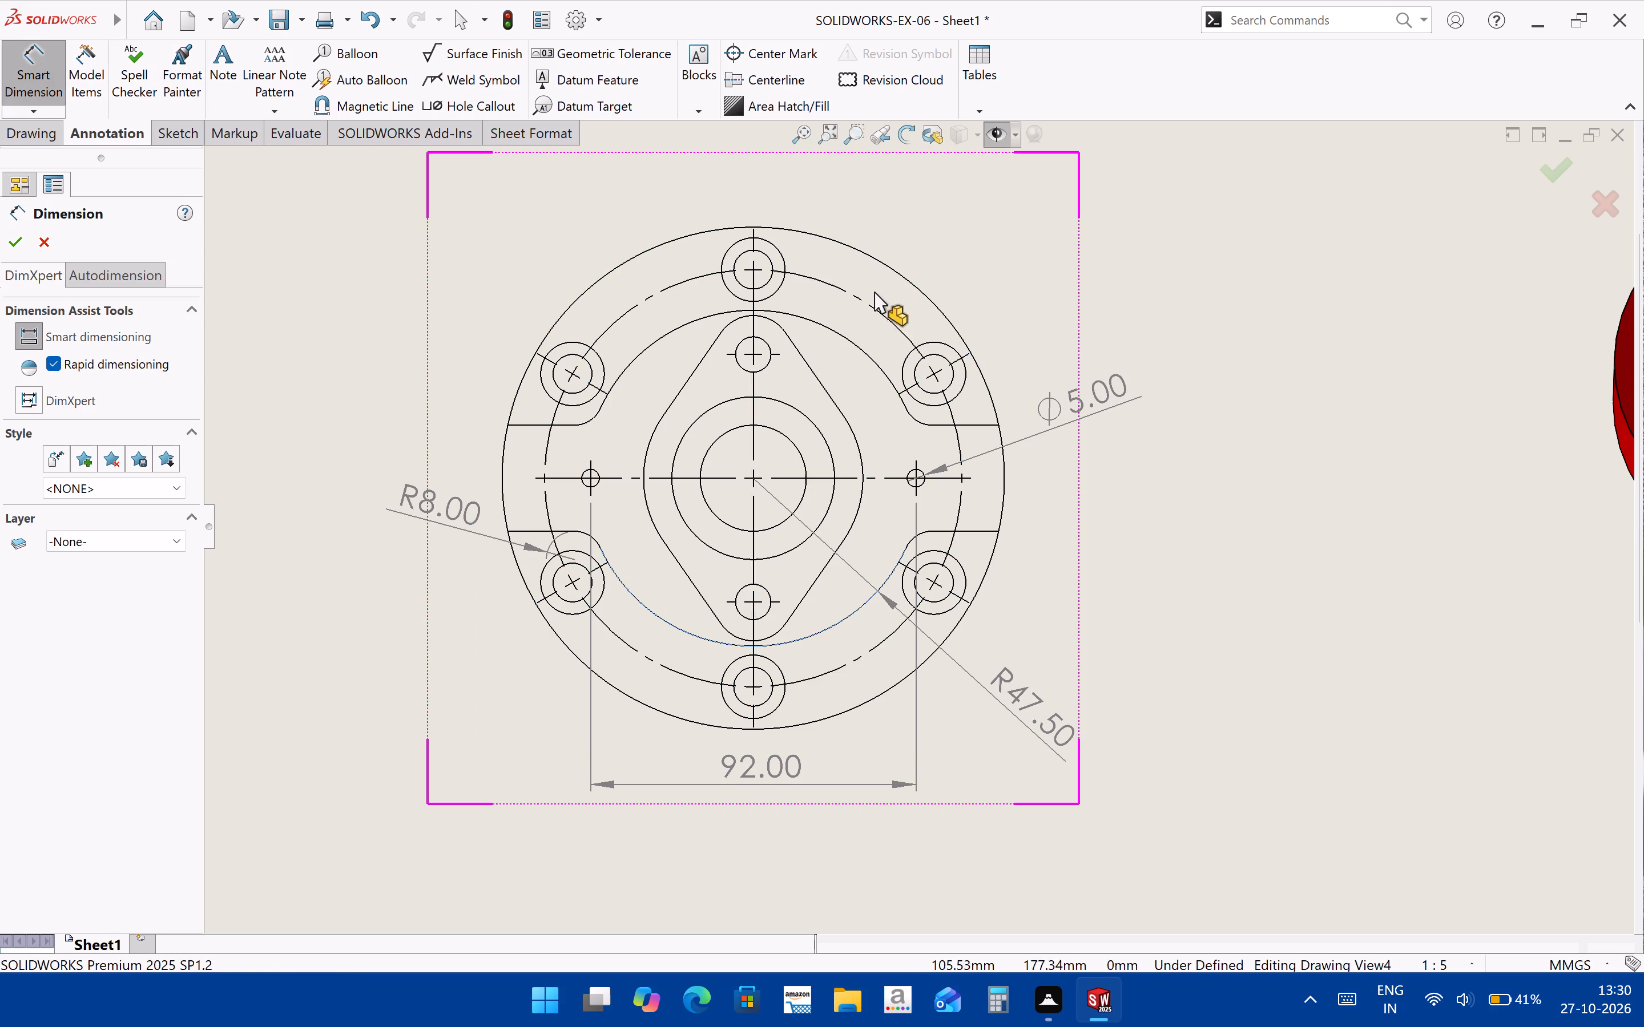
click(875, 311)
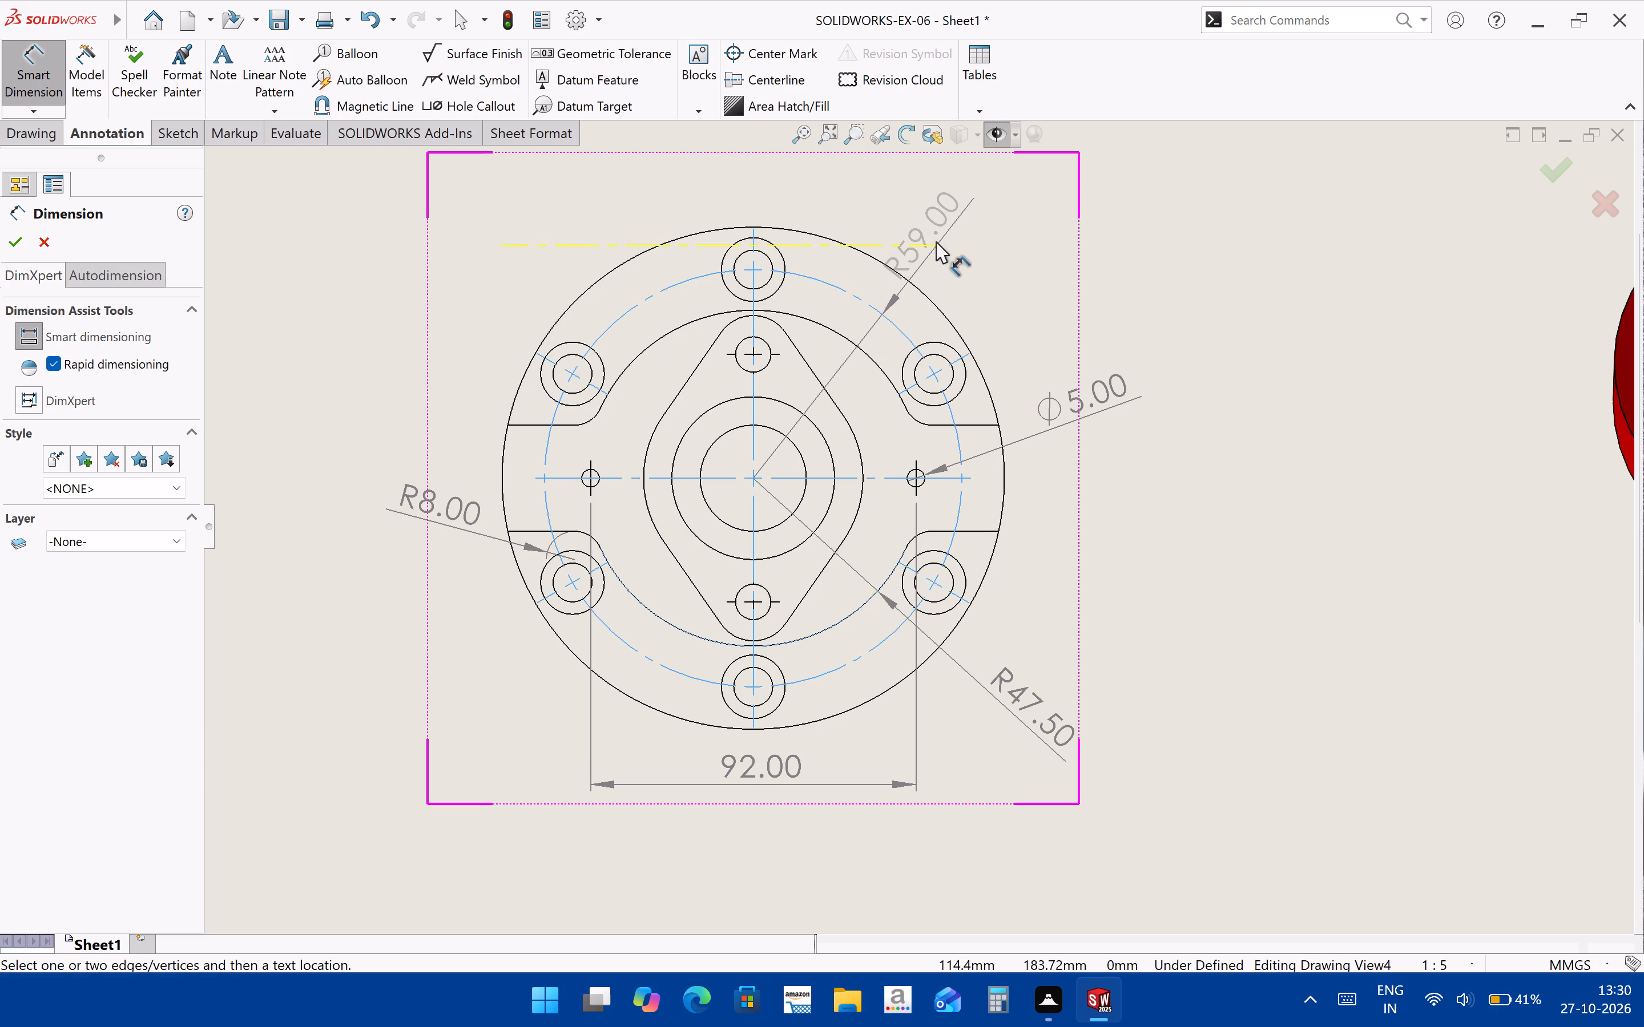
click(952, 213)
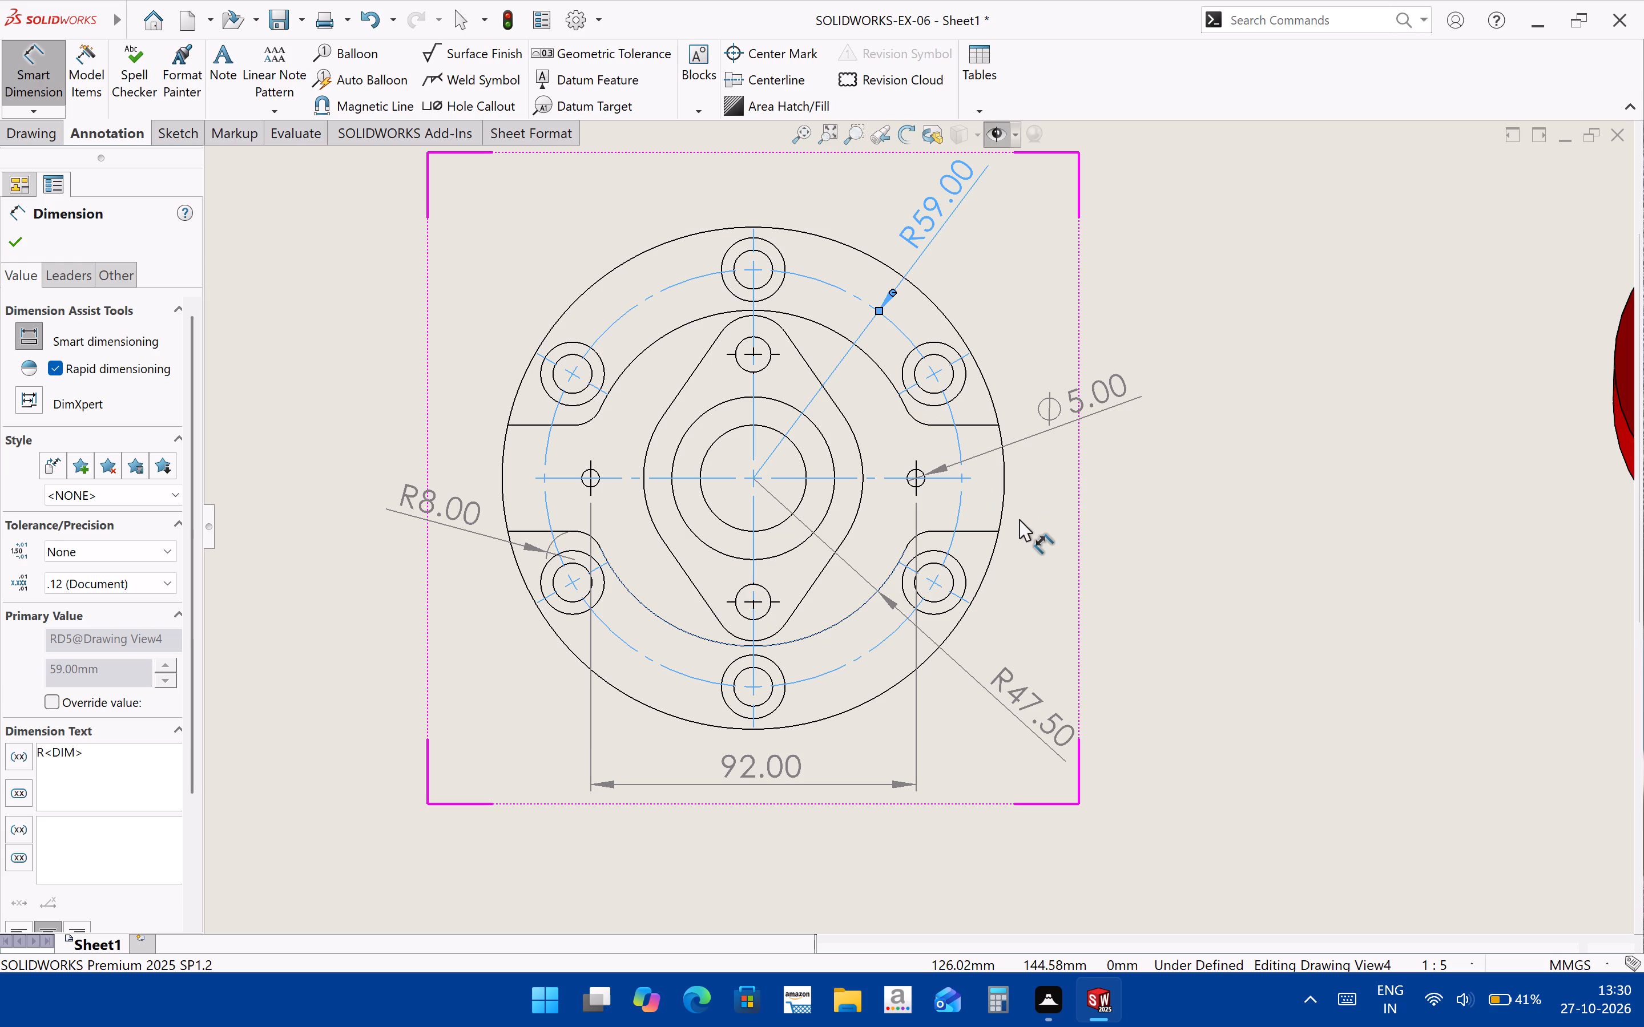
Dimension the vertical centre distance between the two holes in the diamond-shaped boss, placing it beside the flange's right edge.
click(758, 354)
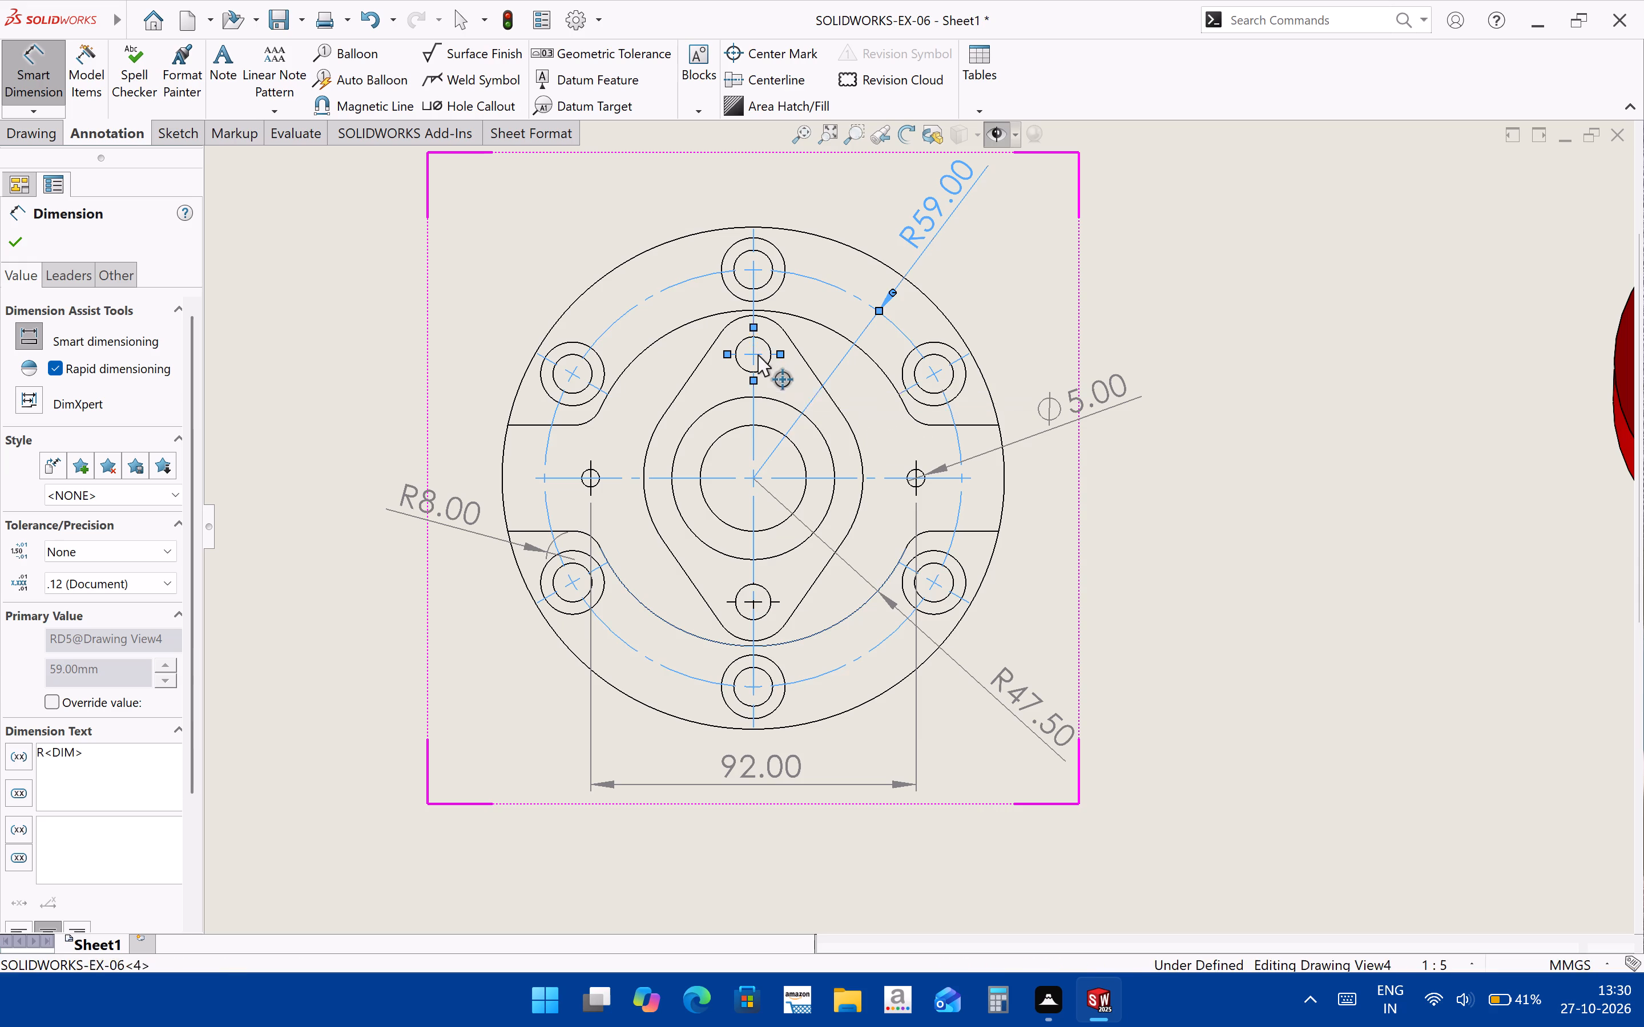
click(777, 603)
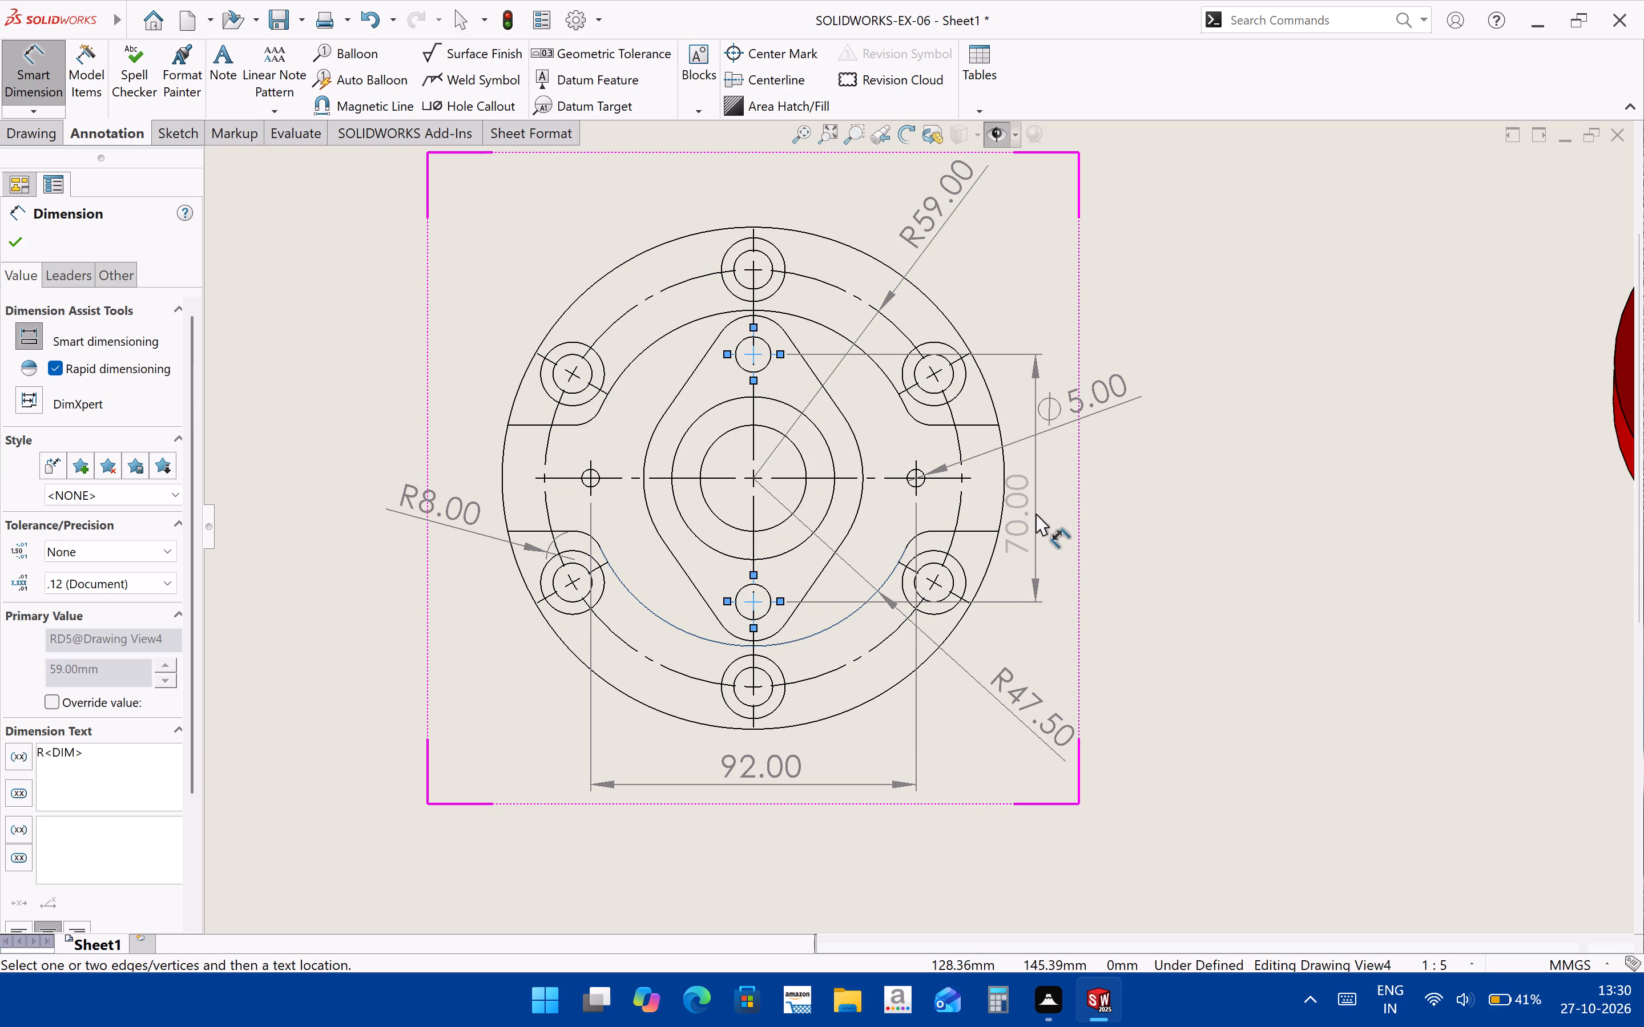
click(1035, 513)
click(1217, 561)
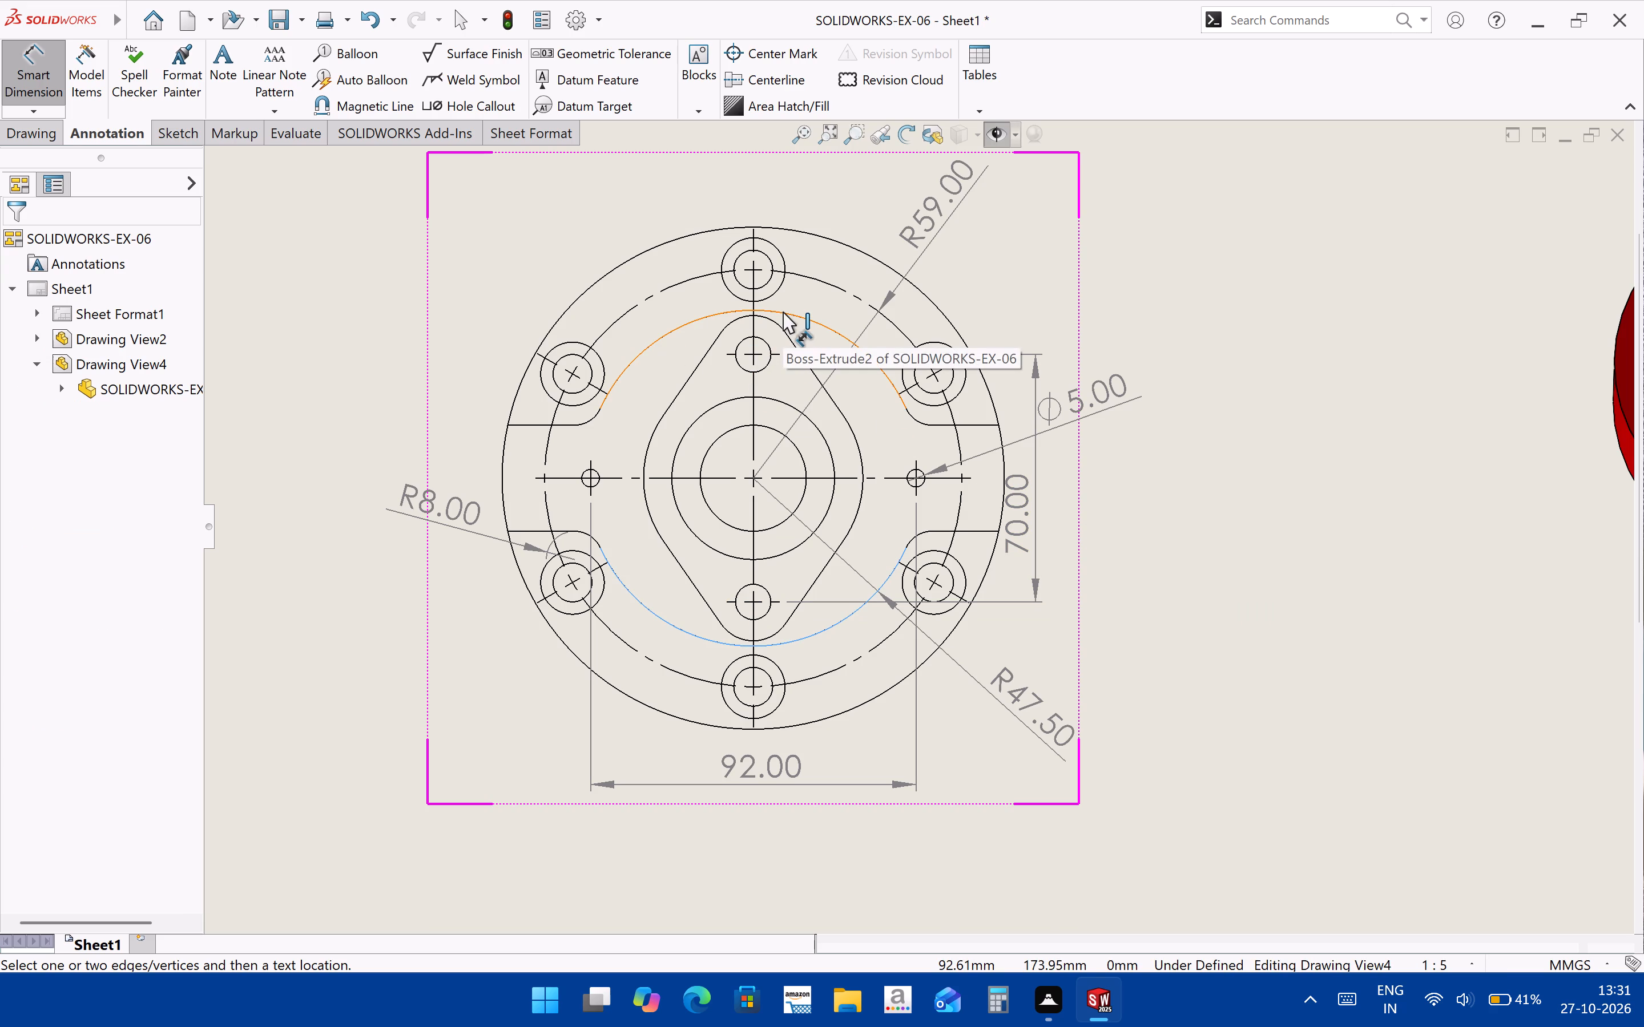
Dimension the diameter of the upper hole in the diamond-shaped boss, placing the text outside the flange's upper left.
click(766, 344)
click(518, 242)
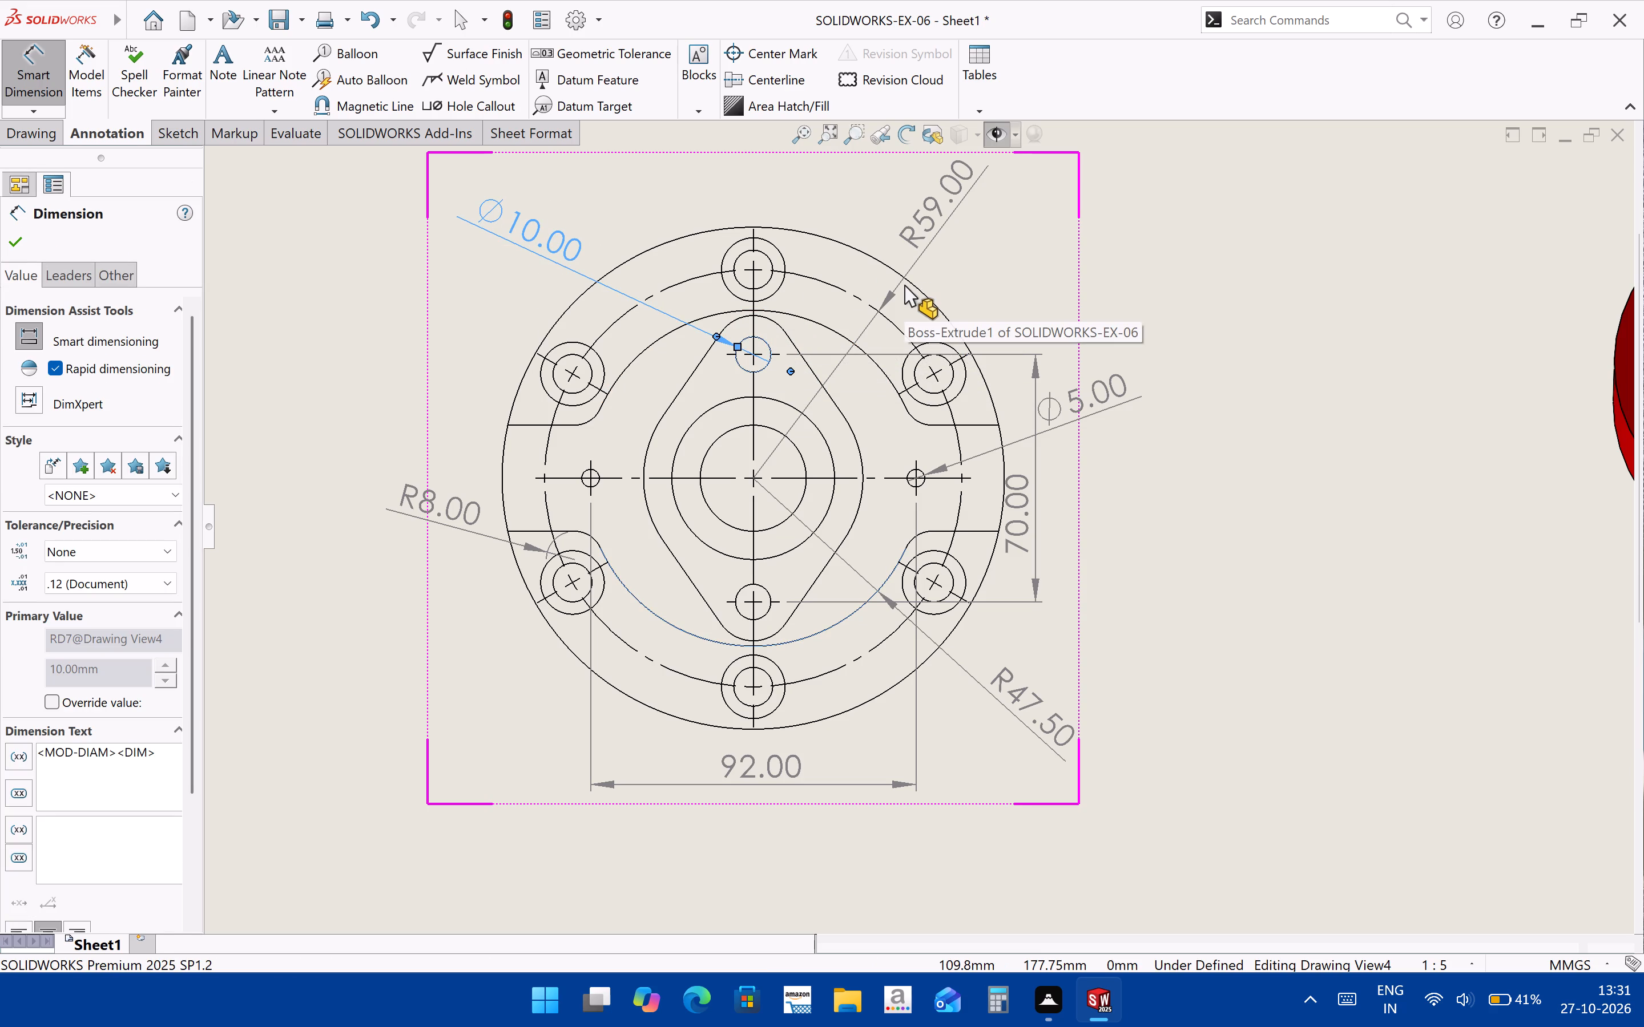
Add a hole callout to the top counterbored bolt hole, placing its text above and left of the flange.
click(763, 251)
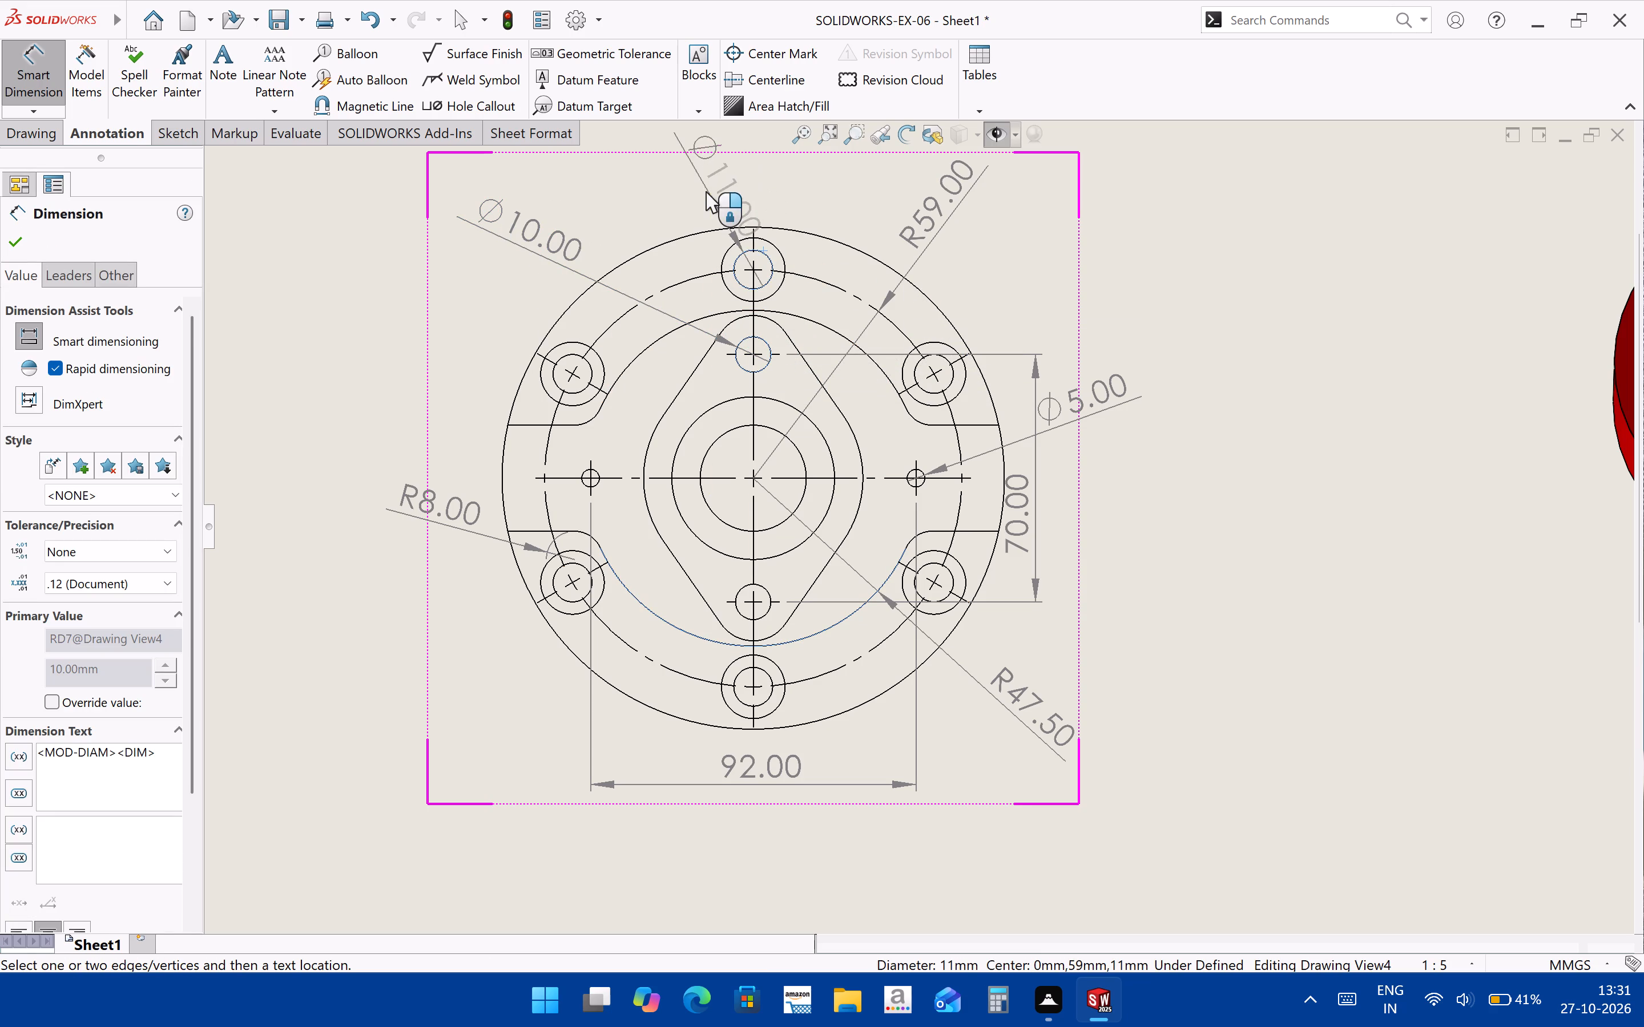
key(Escape)
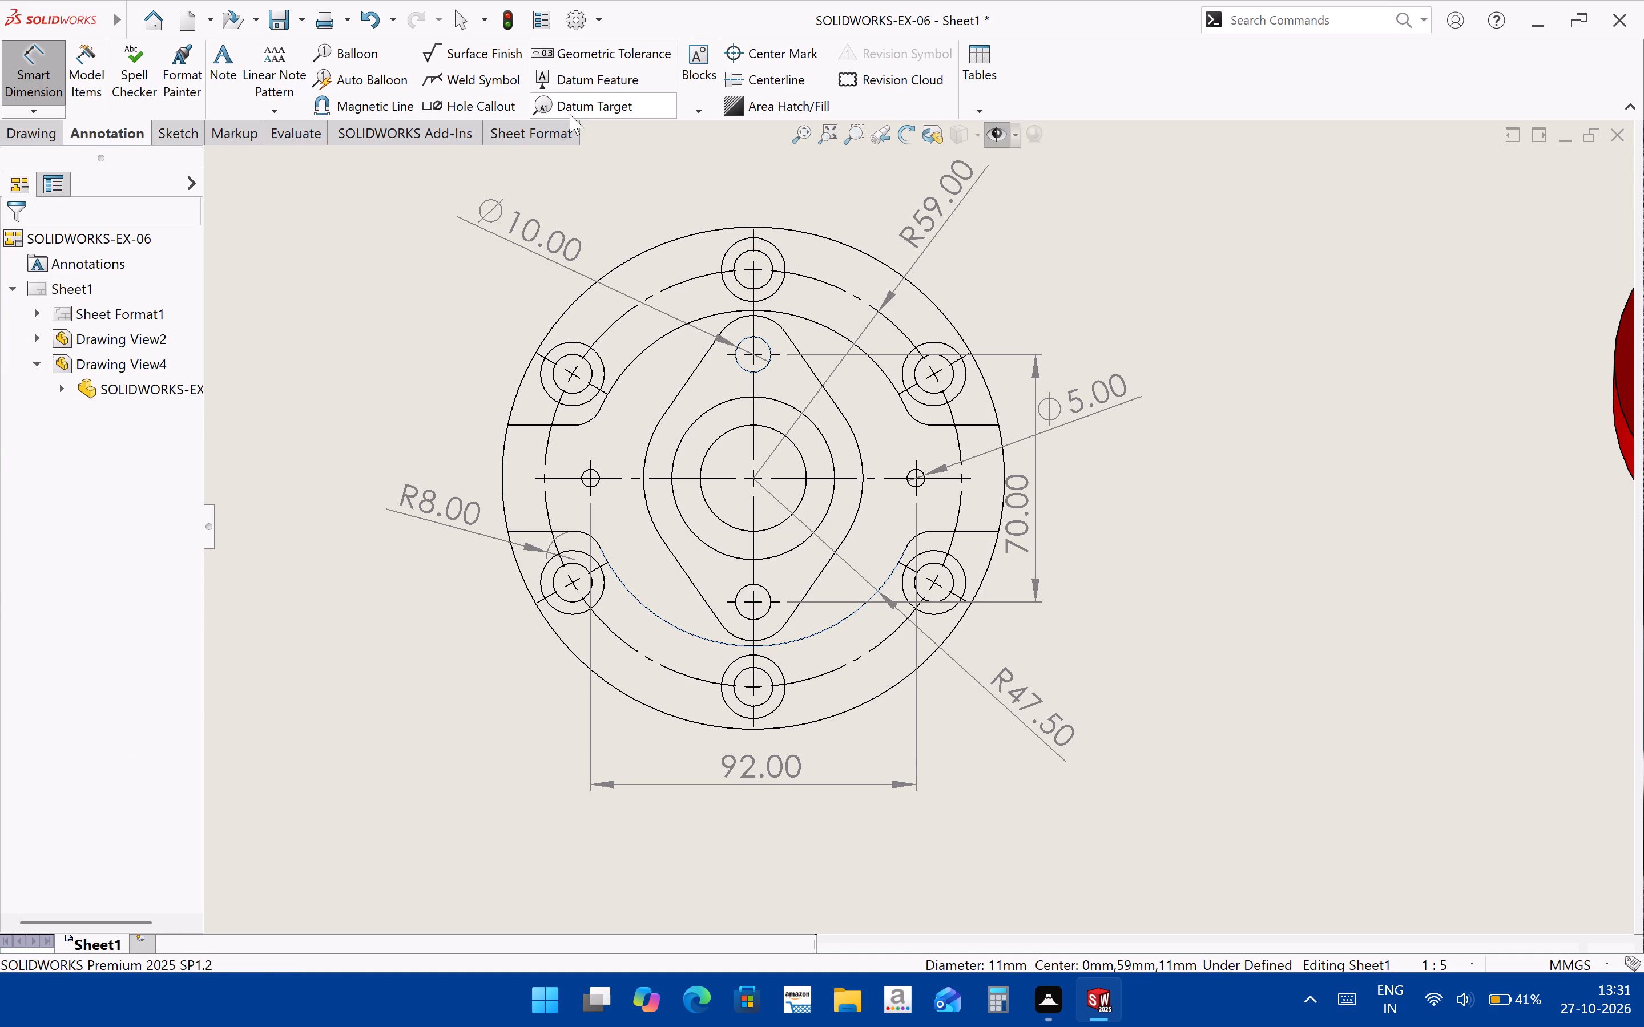
click(495, 110)
click(732, 245)
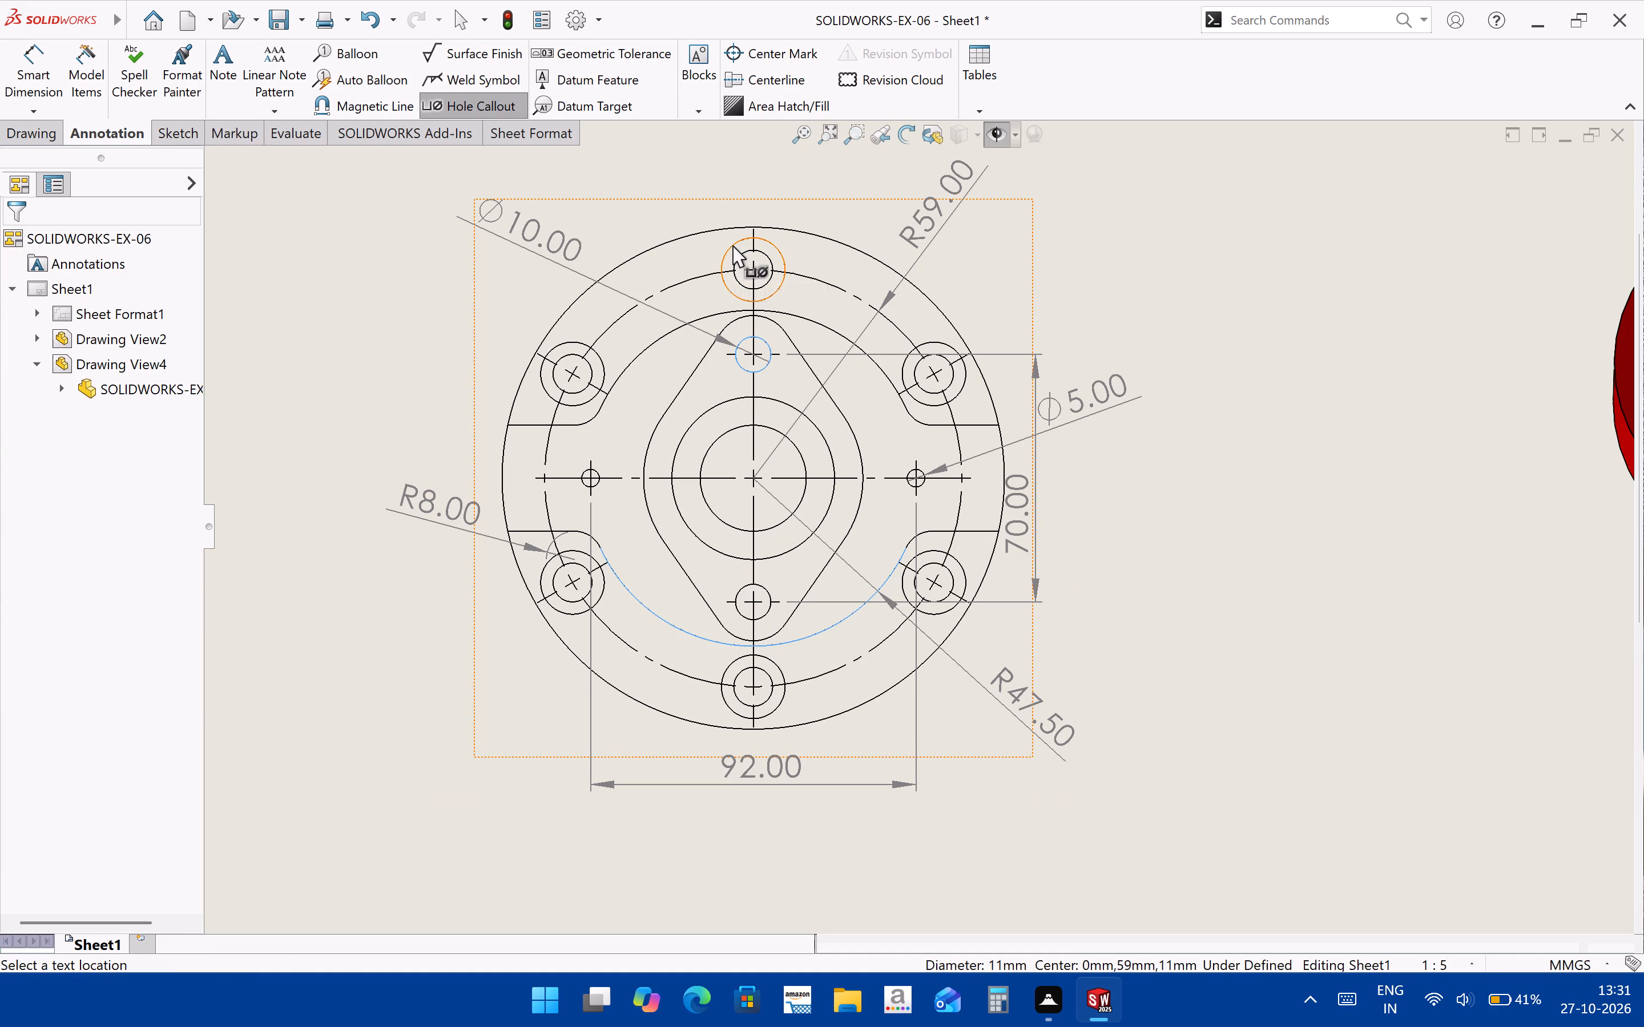
scroll(670, 219, up, 1)
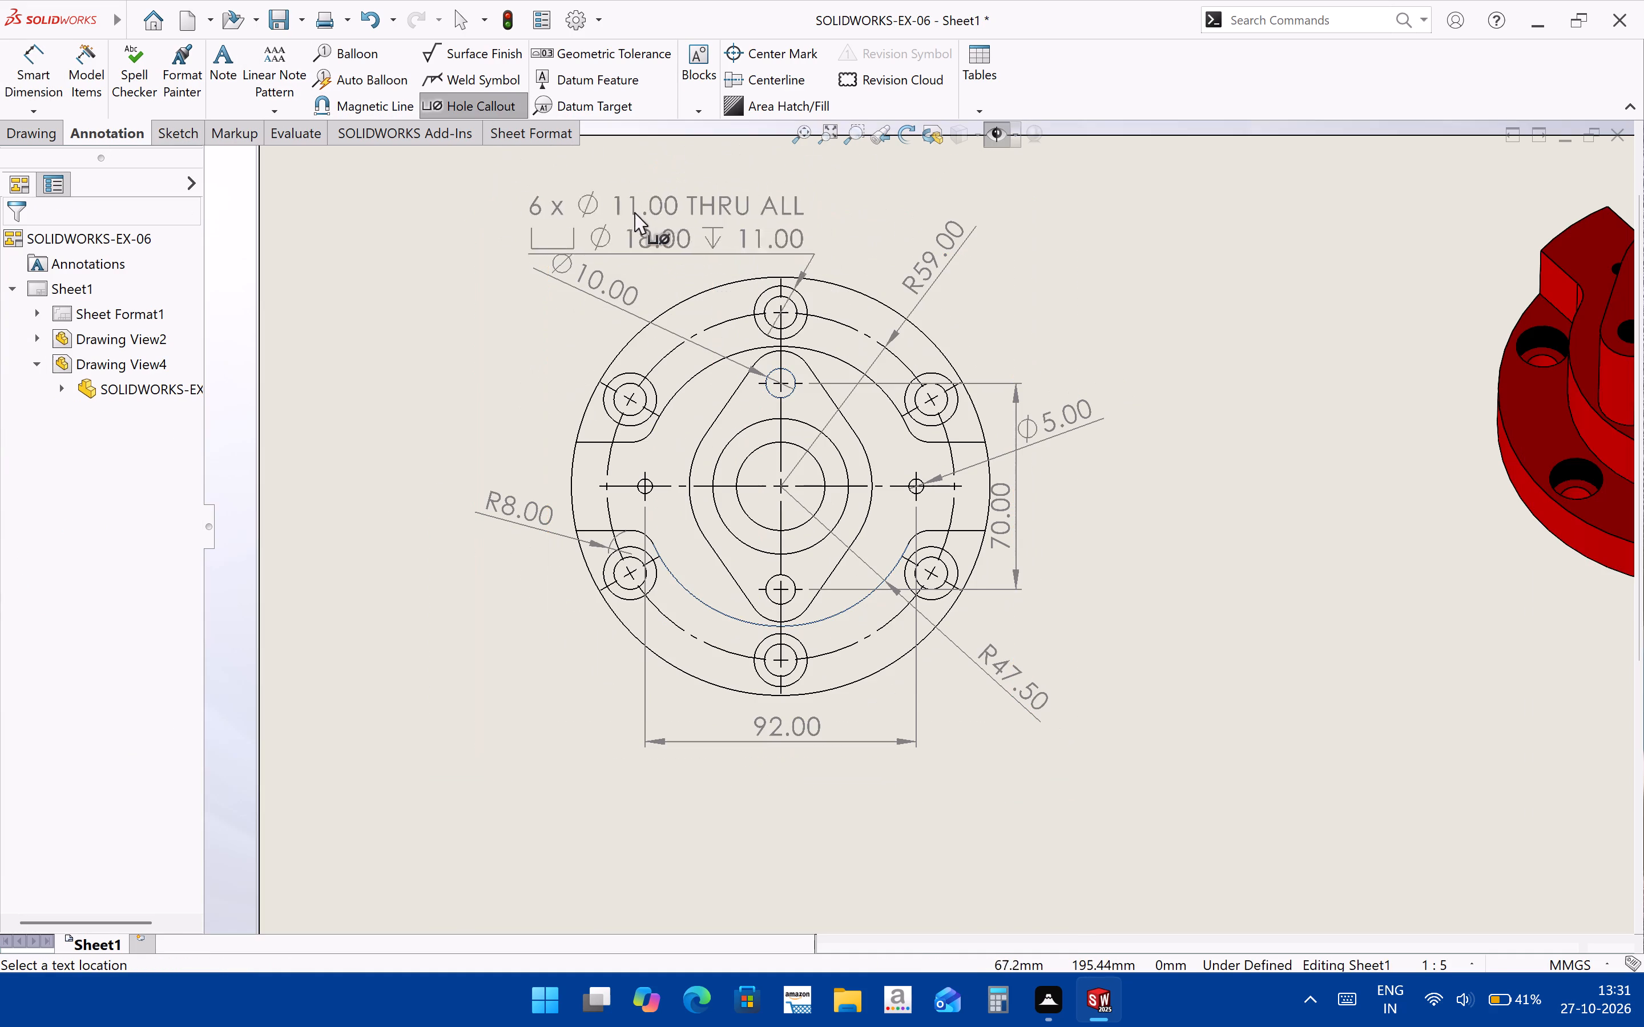
click(557, 191)
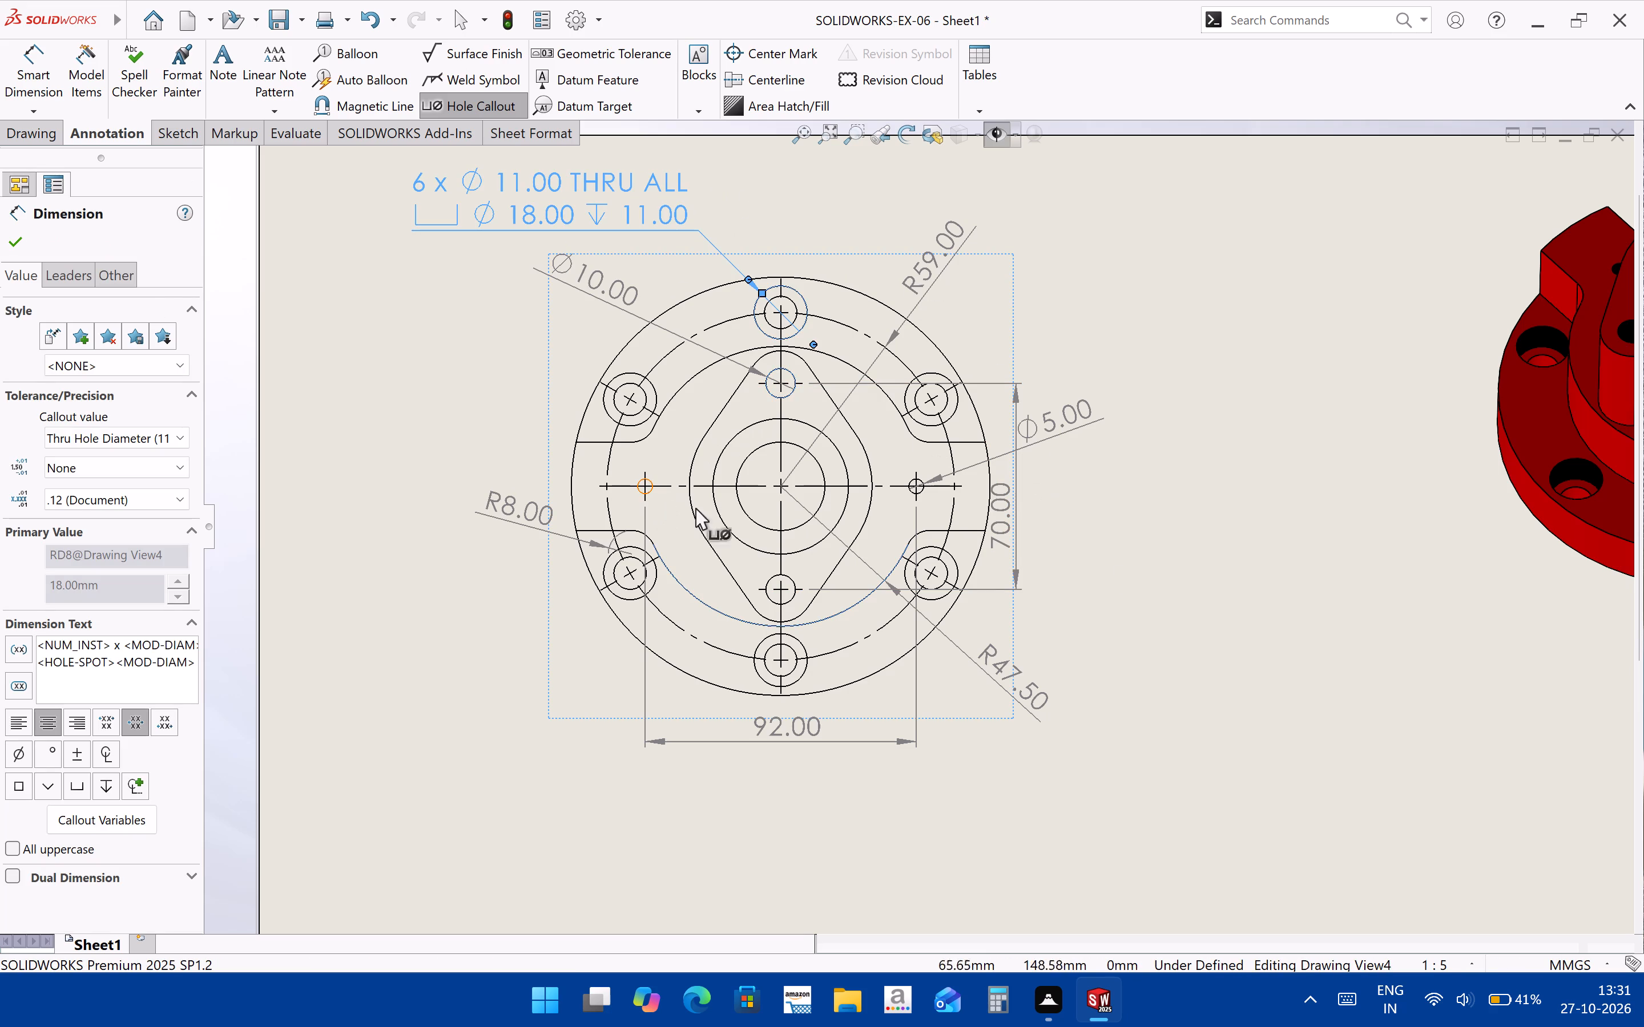
click(1122, 569)
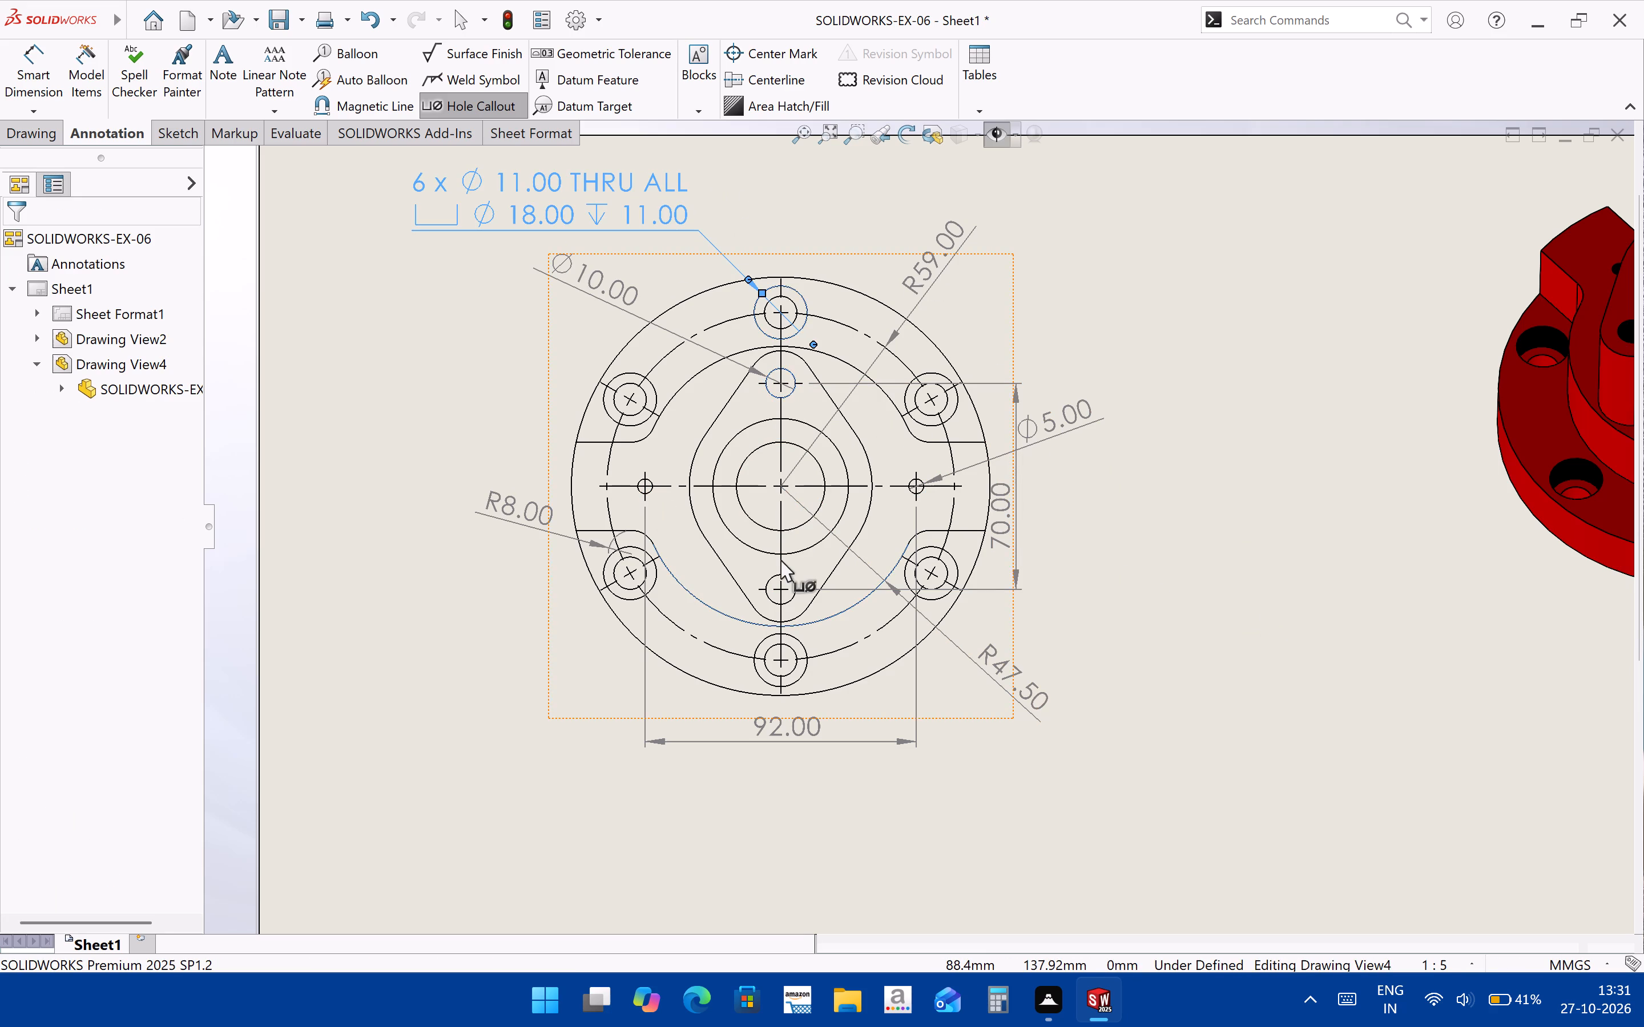
Delete the Ø5.00 diameter dimension from the small hole on the right of the flange.
scroll(662, 405, up, 1)
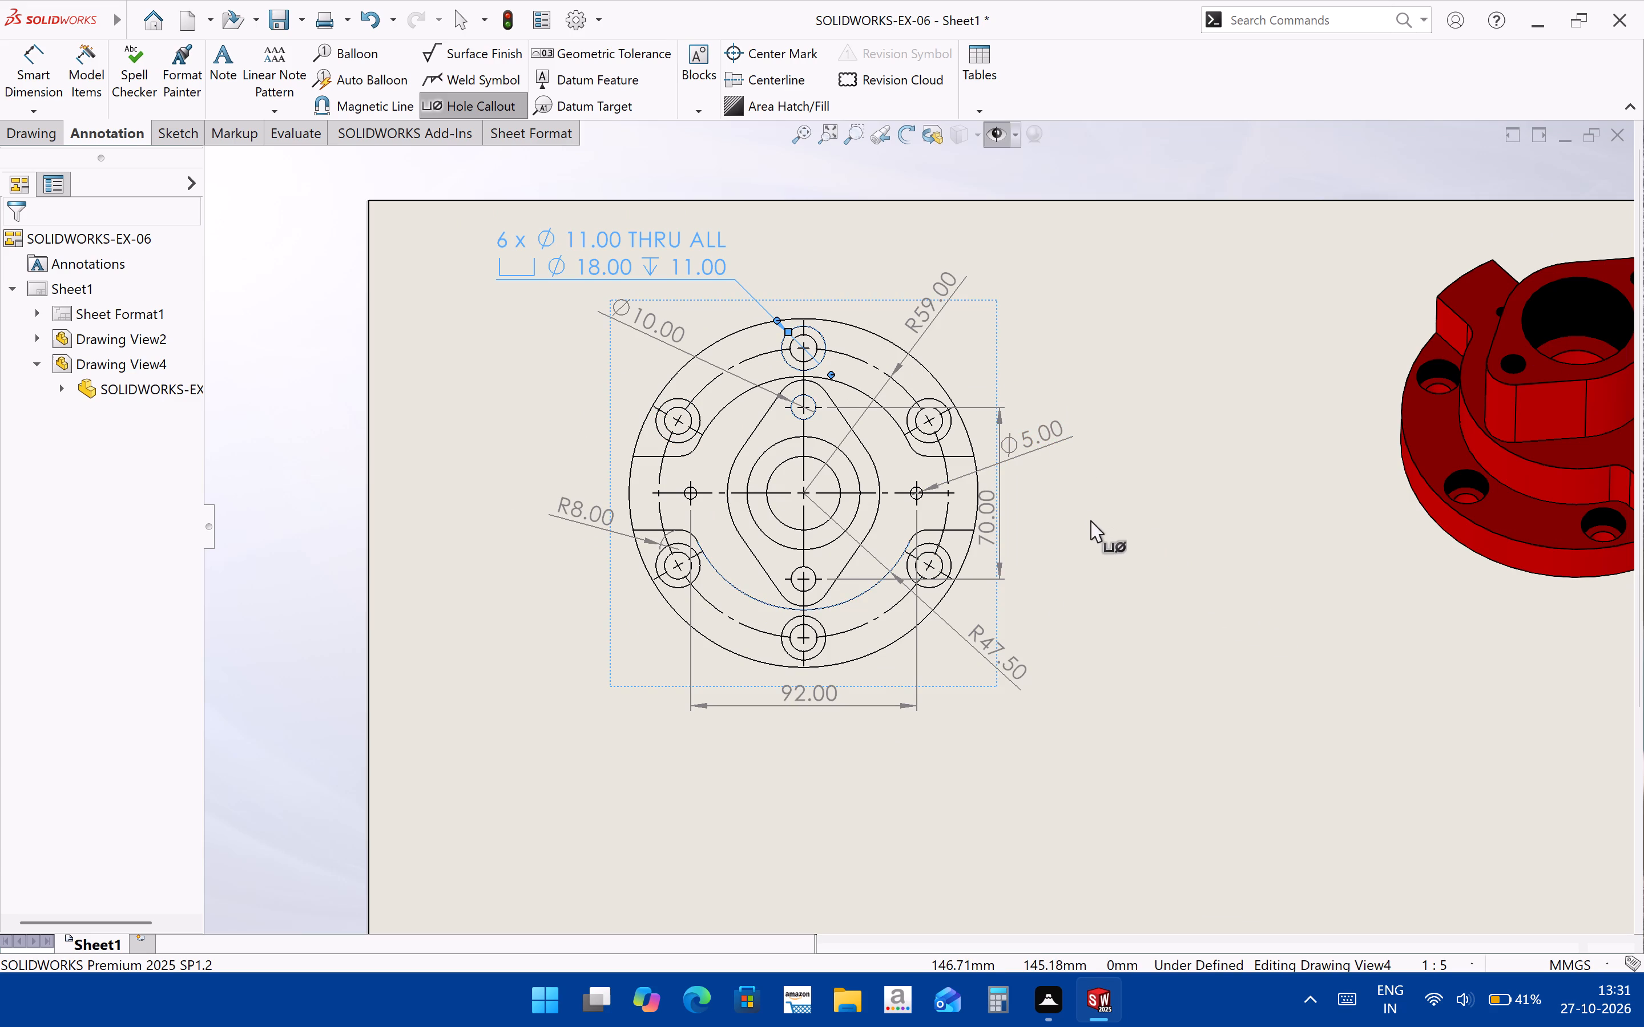
click(1050, 445)
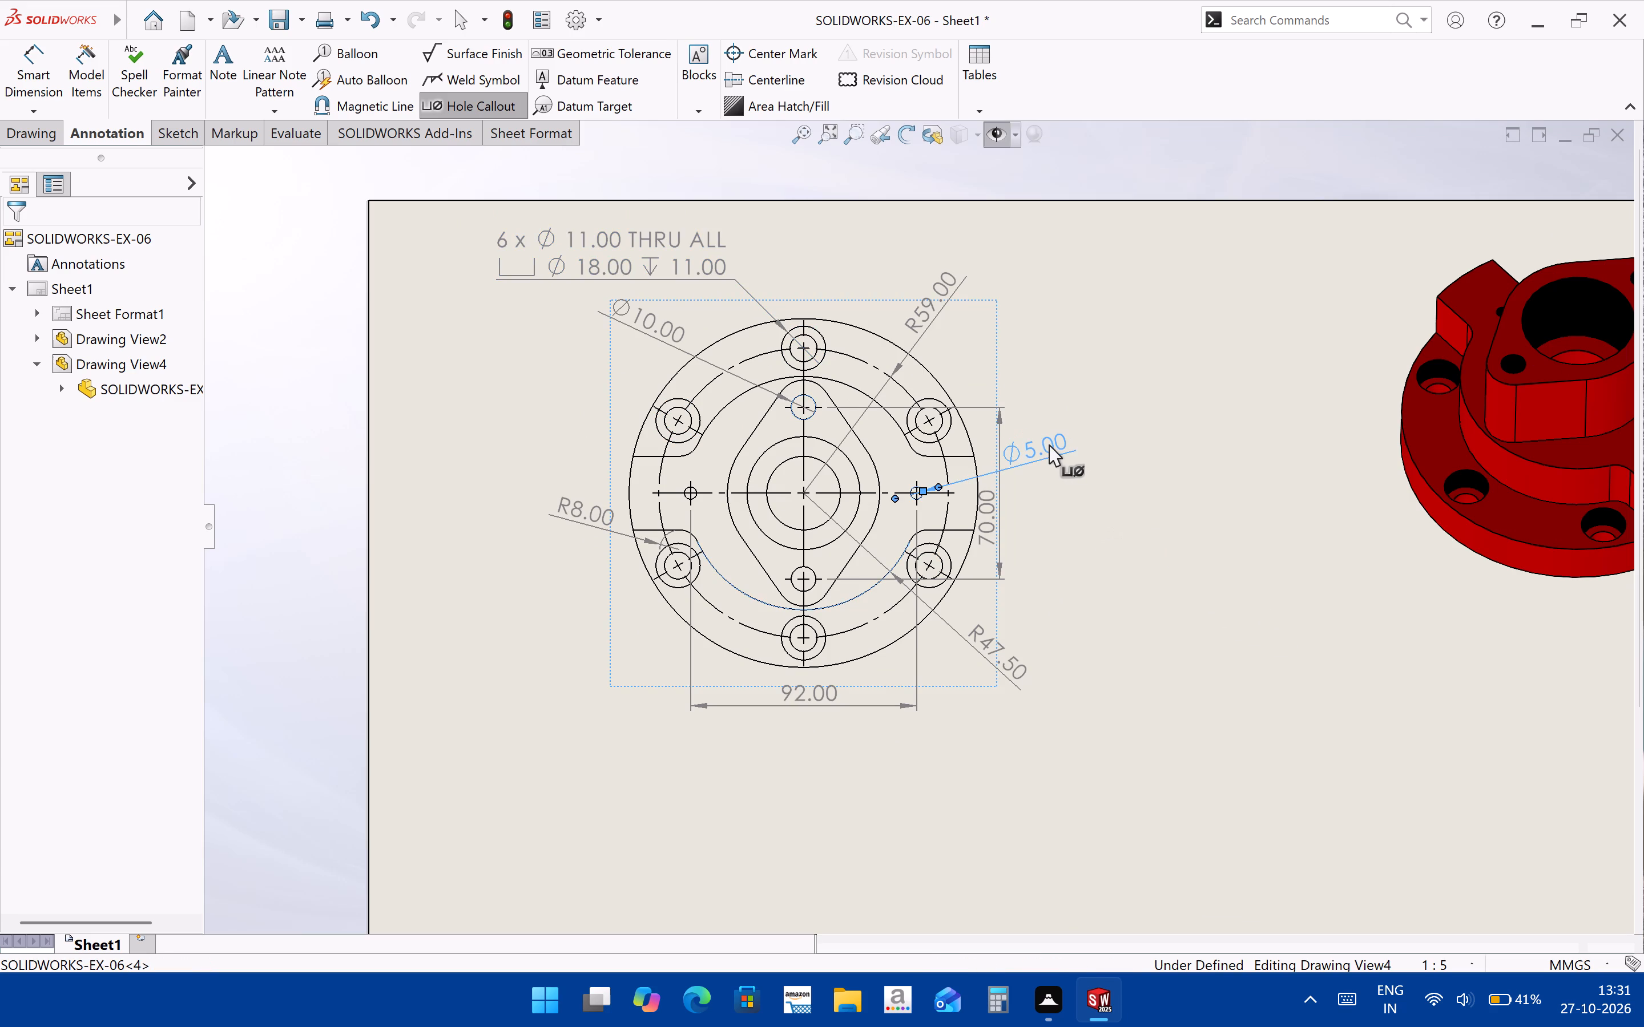
key(Delete)
click(1049, 446)
key(Delete)
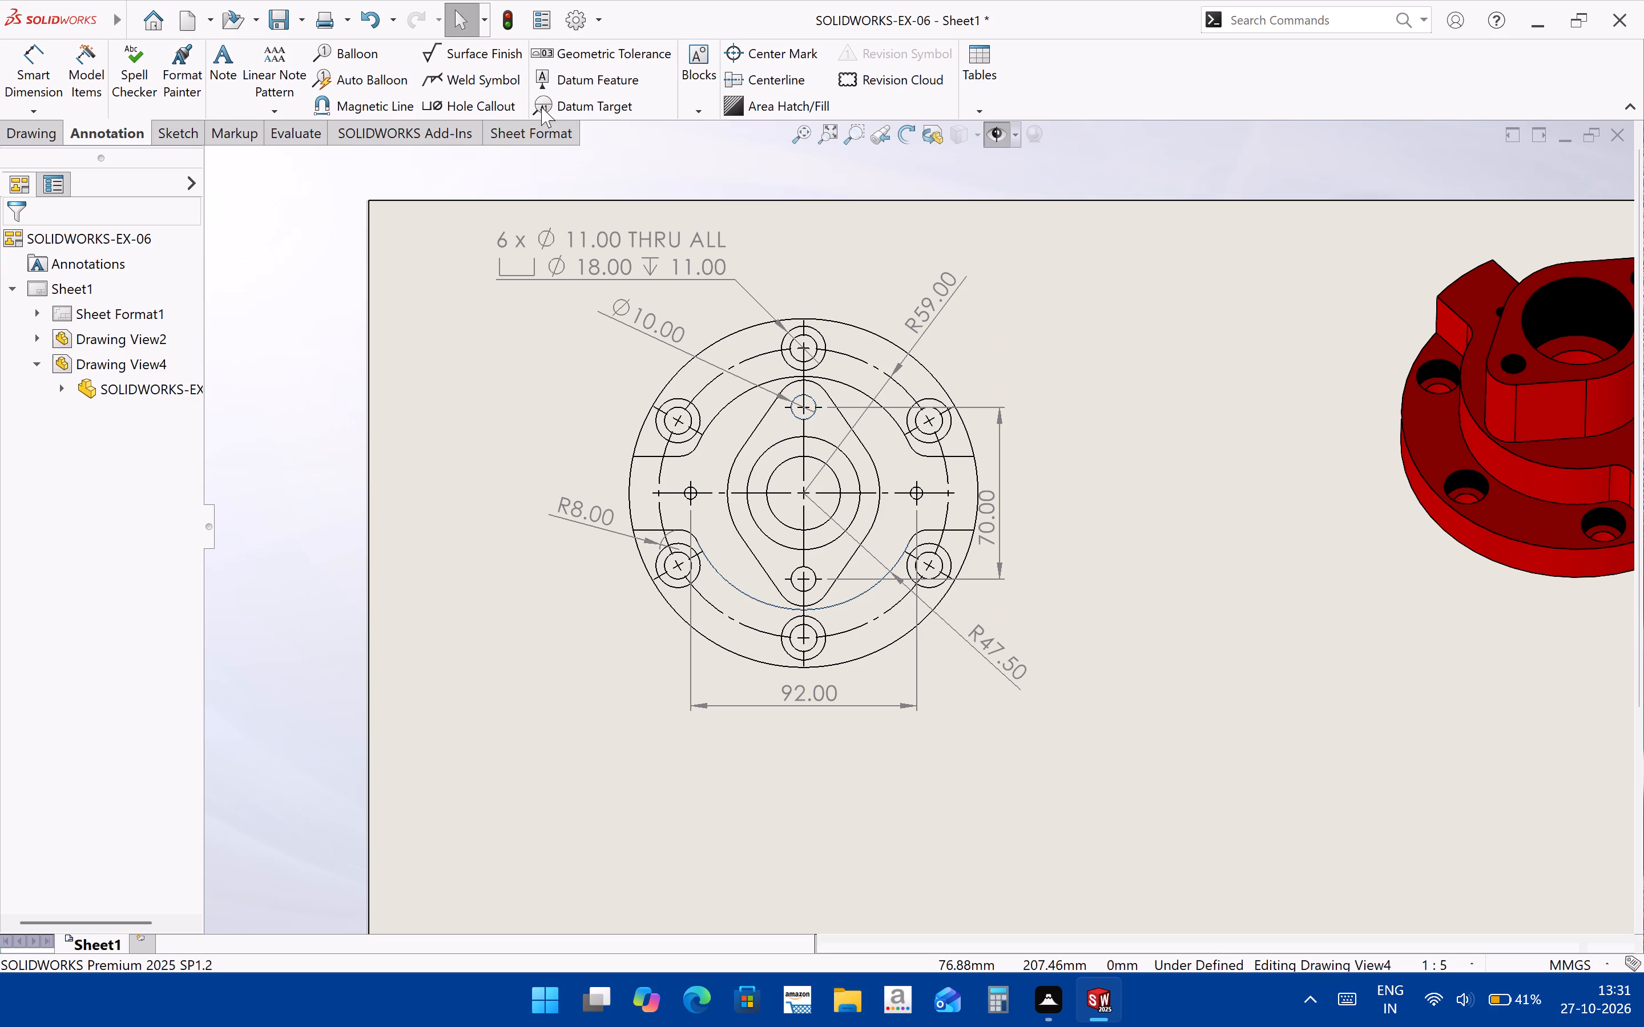
Add a hole callout to the small hole on the left of the flange and position its text outside the outline.
click(498, 103)
scroll(726, 478, down, 1)
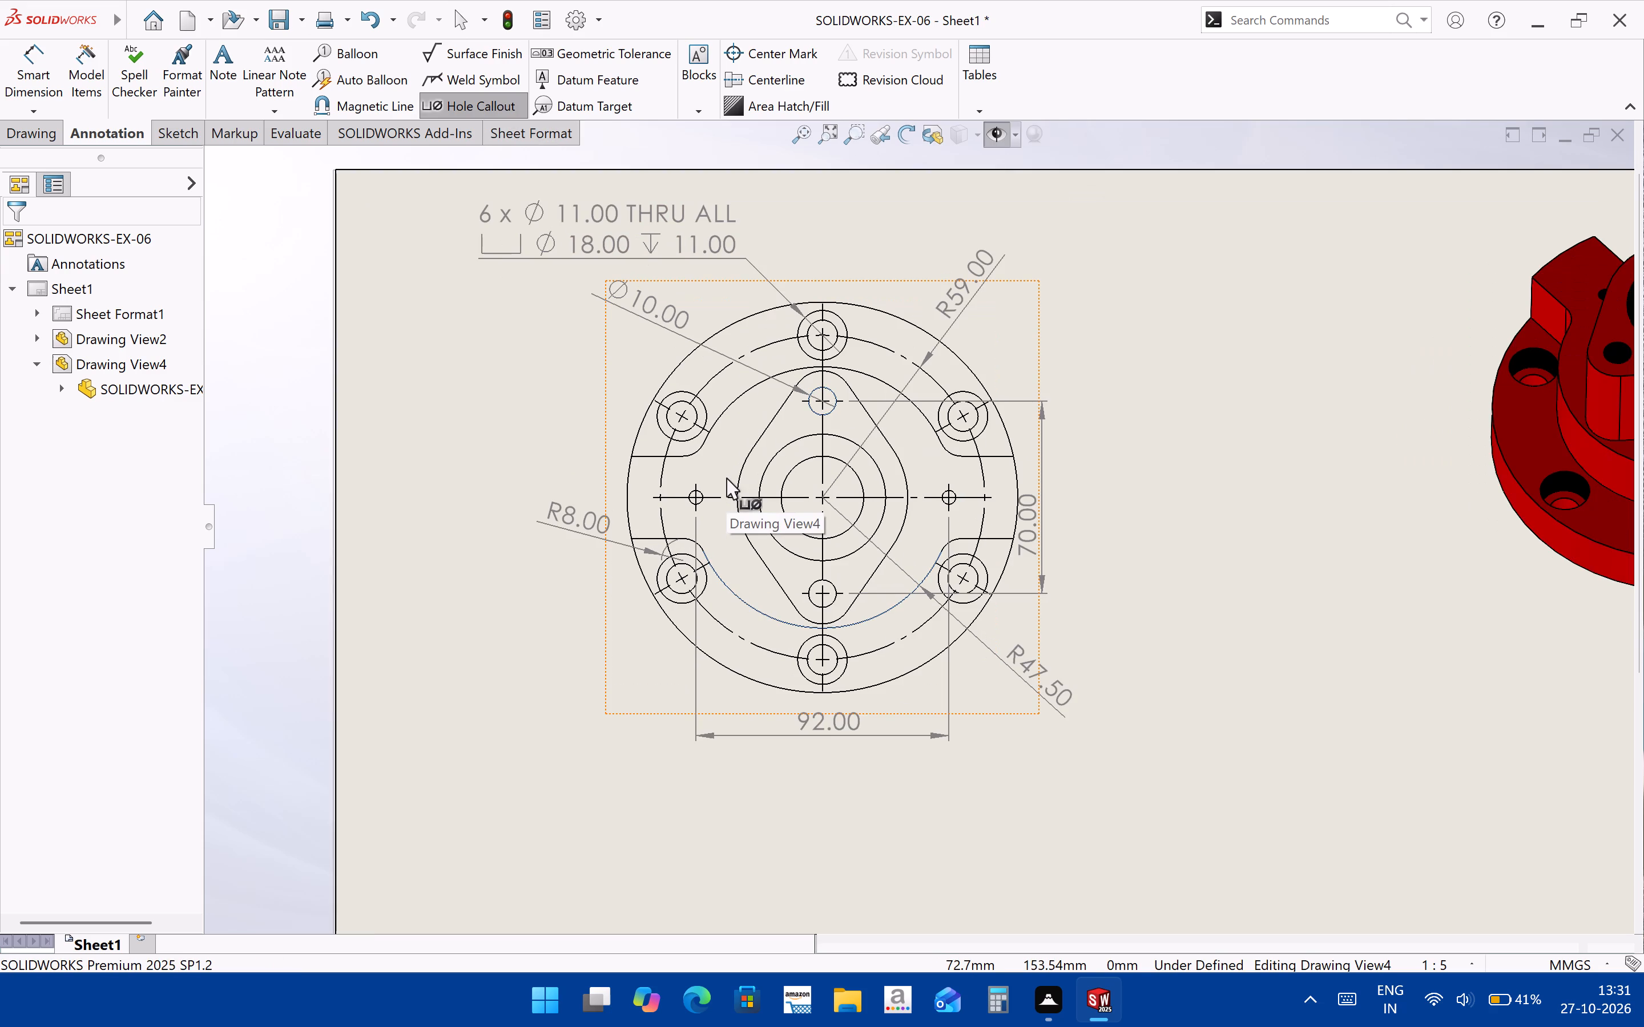
scroll(759, 496, down, 2)
scroll(687, 495, down, 3)
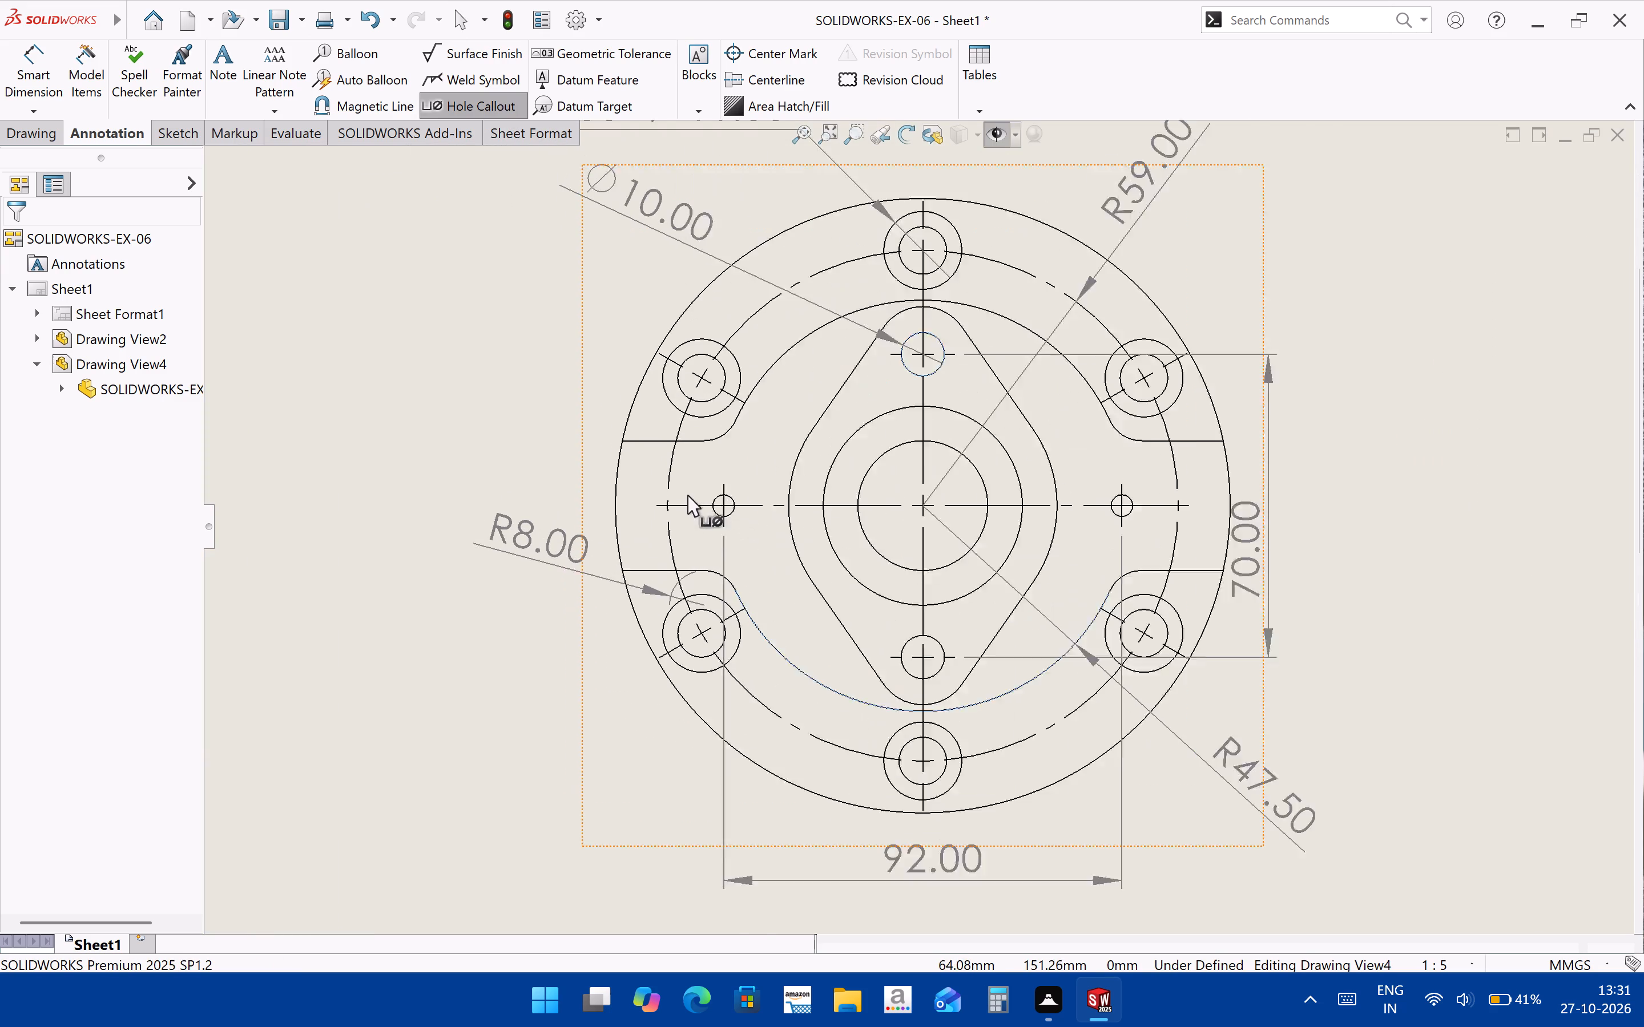
click(730, 503)
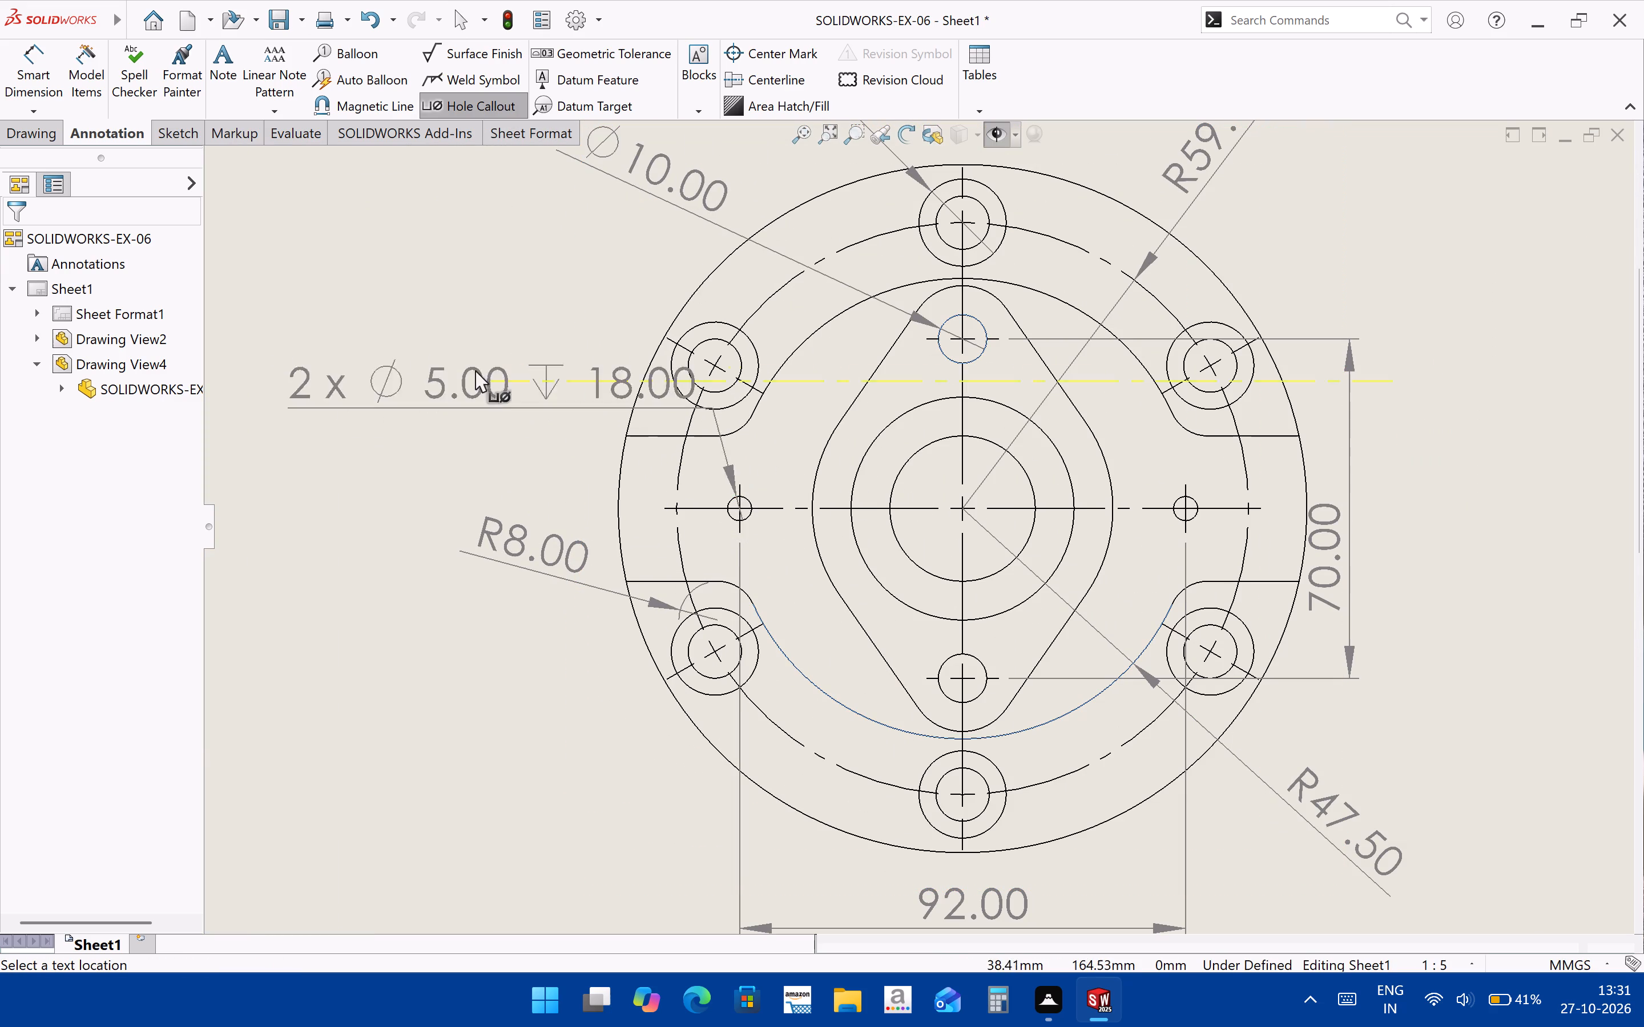
click(405, 367)
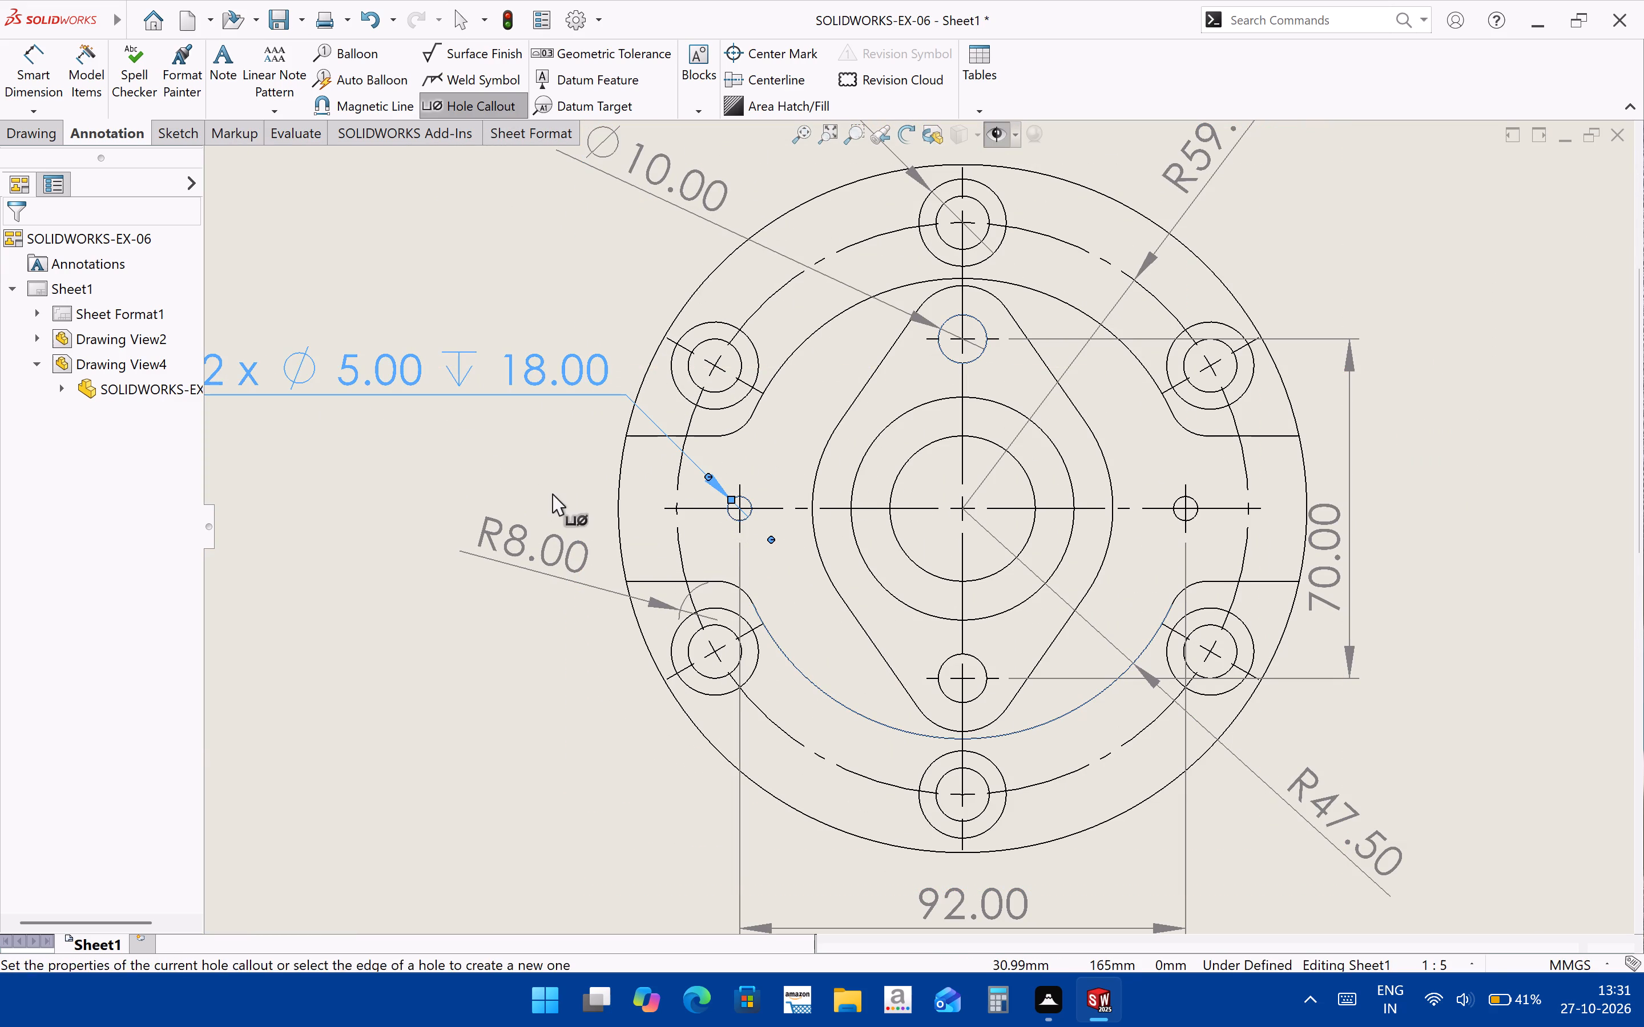
scroll(553, 494, up, 2)
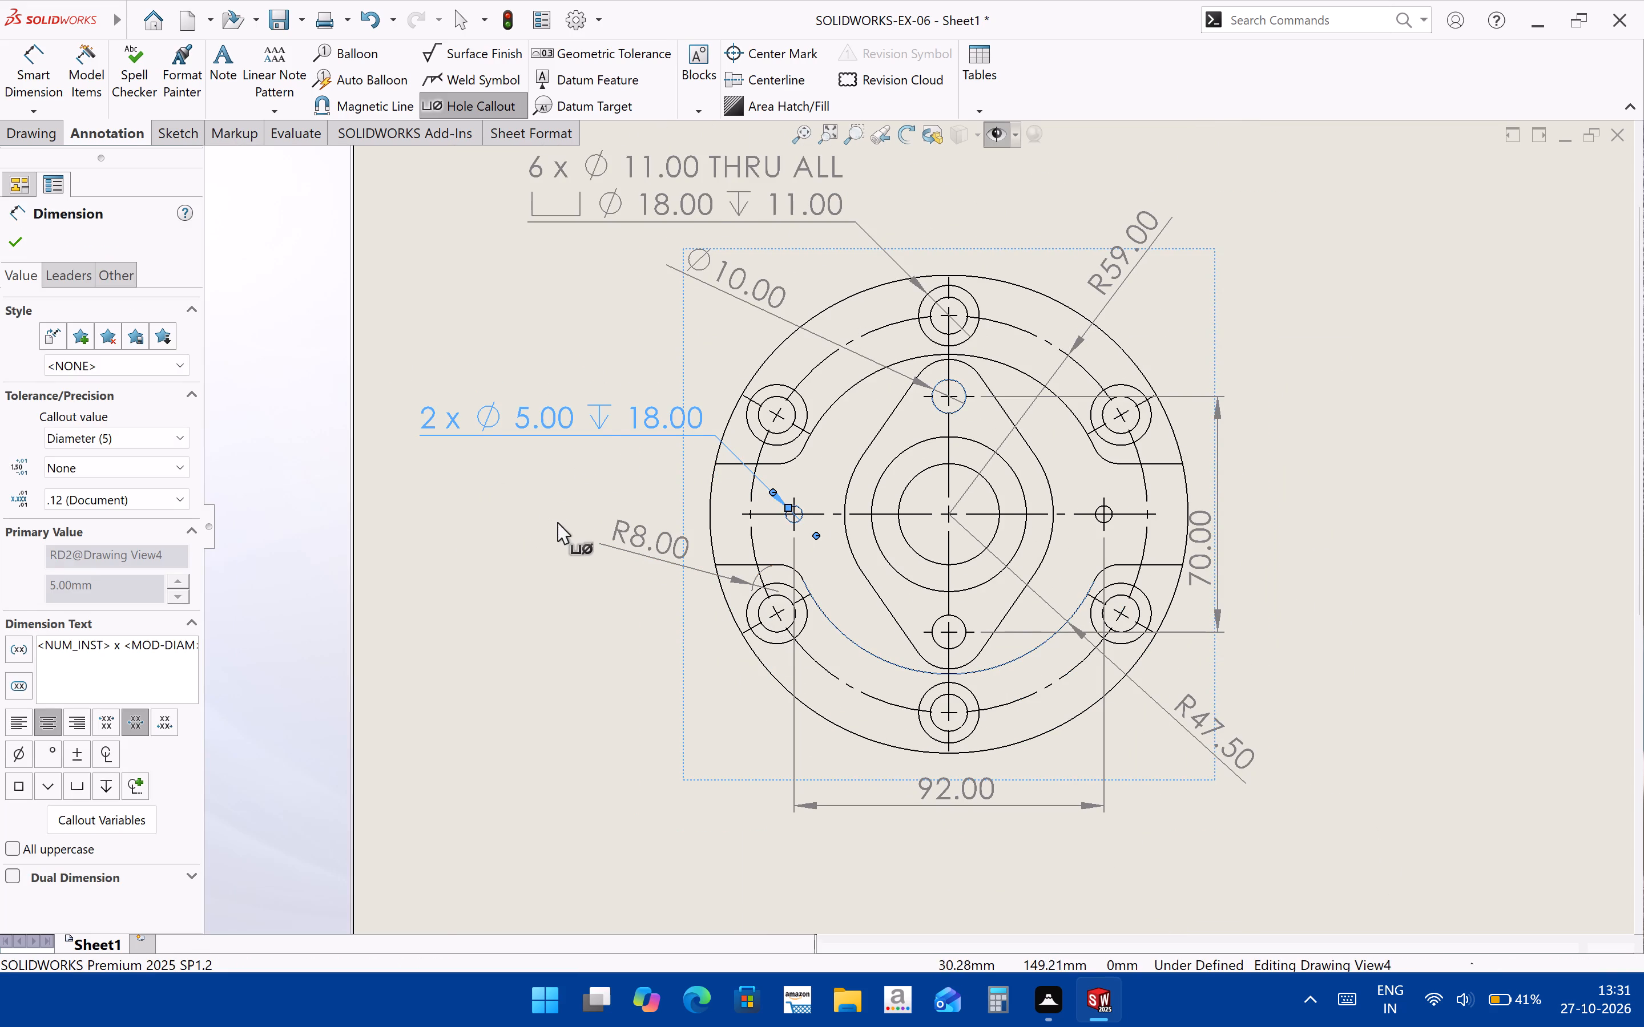
scroll(557, 522, up, 1)
drag(676, 443, 652, 443)
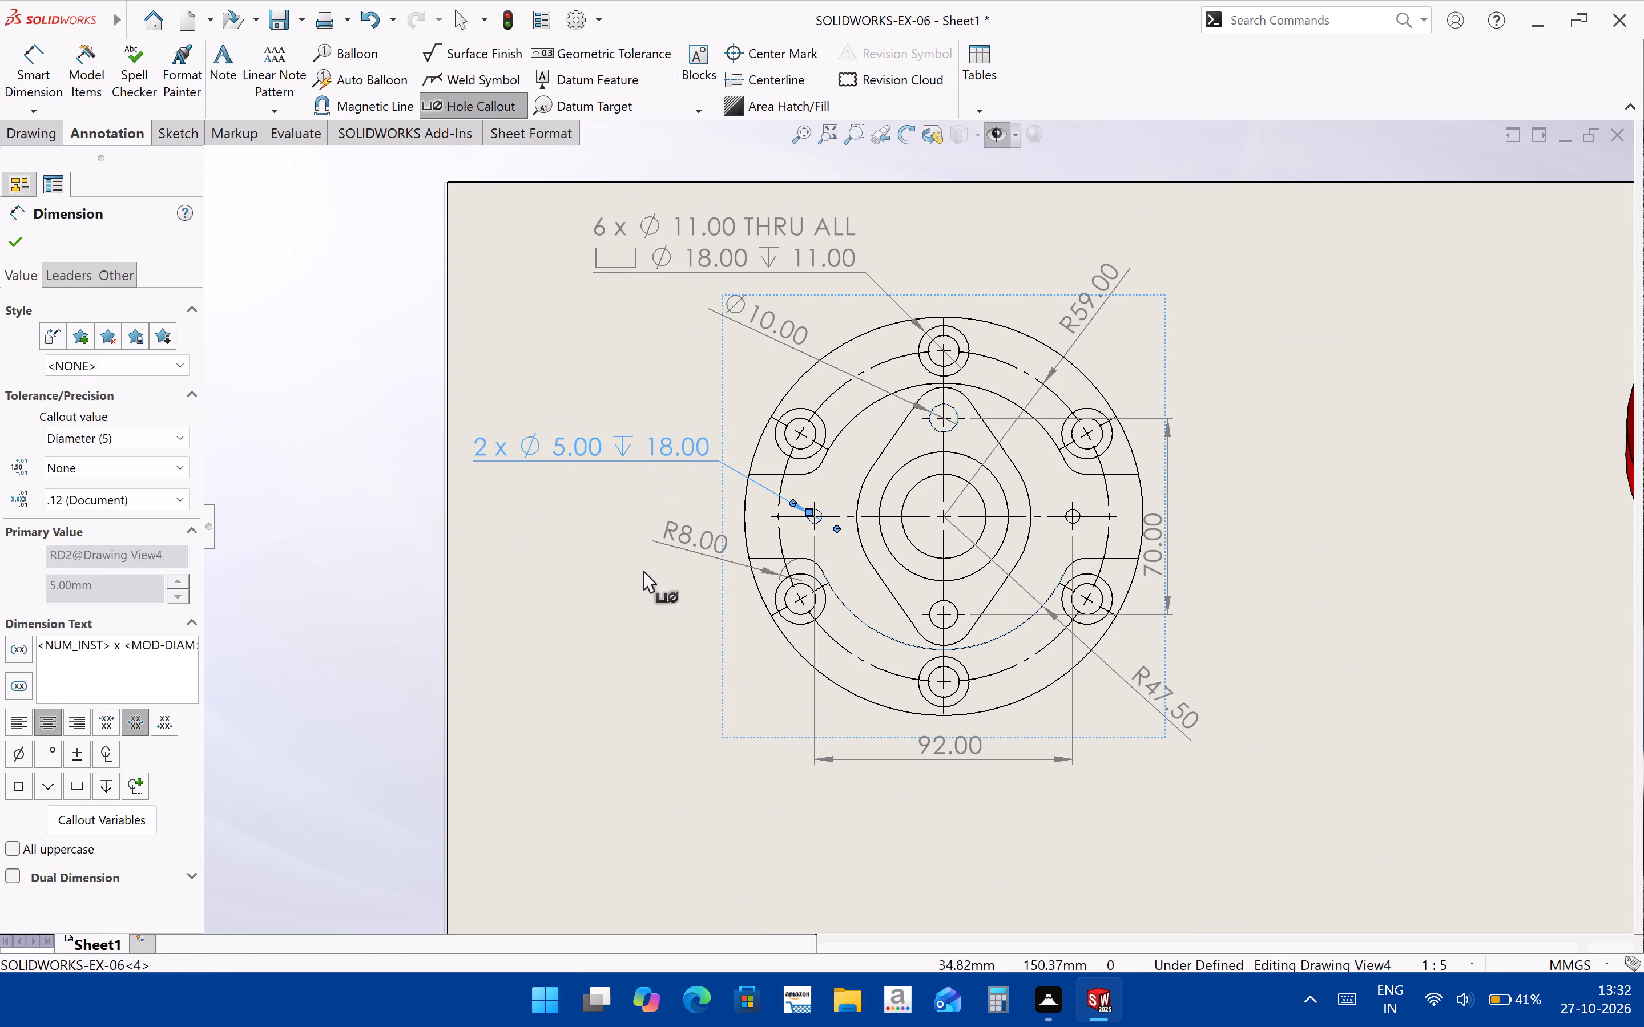
click(643, 605)
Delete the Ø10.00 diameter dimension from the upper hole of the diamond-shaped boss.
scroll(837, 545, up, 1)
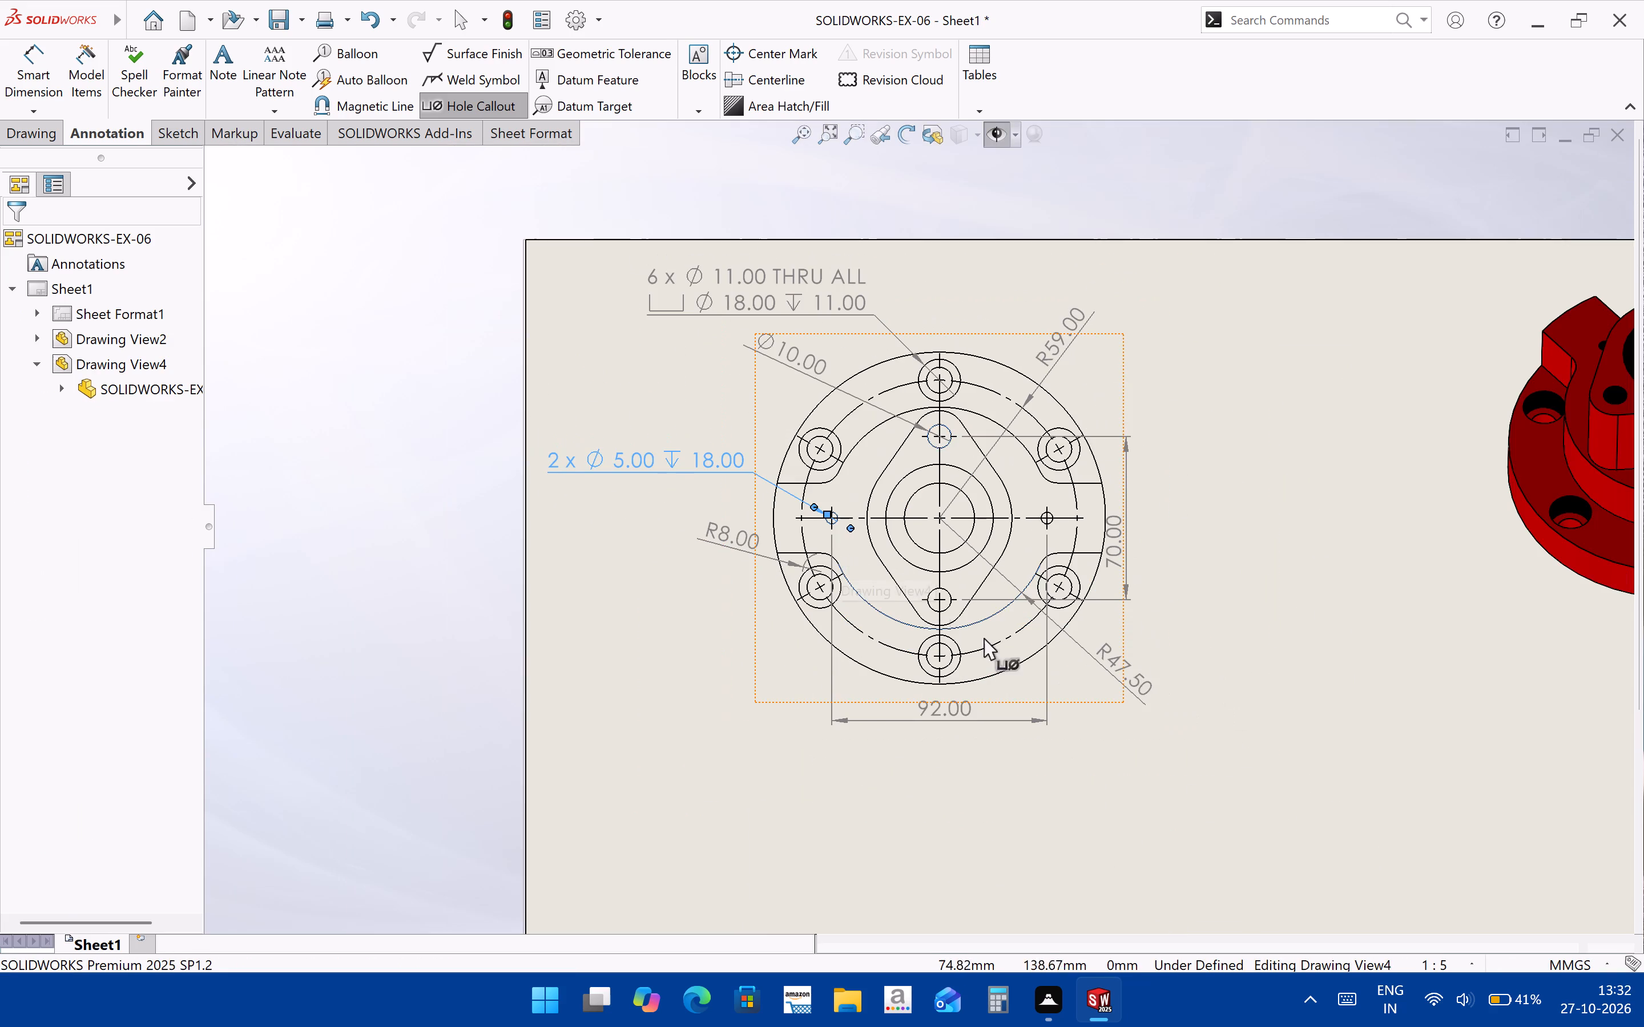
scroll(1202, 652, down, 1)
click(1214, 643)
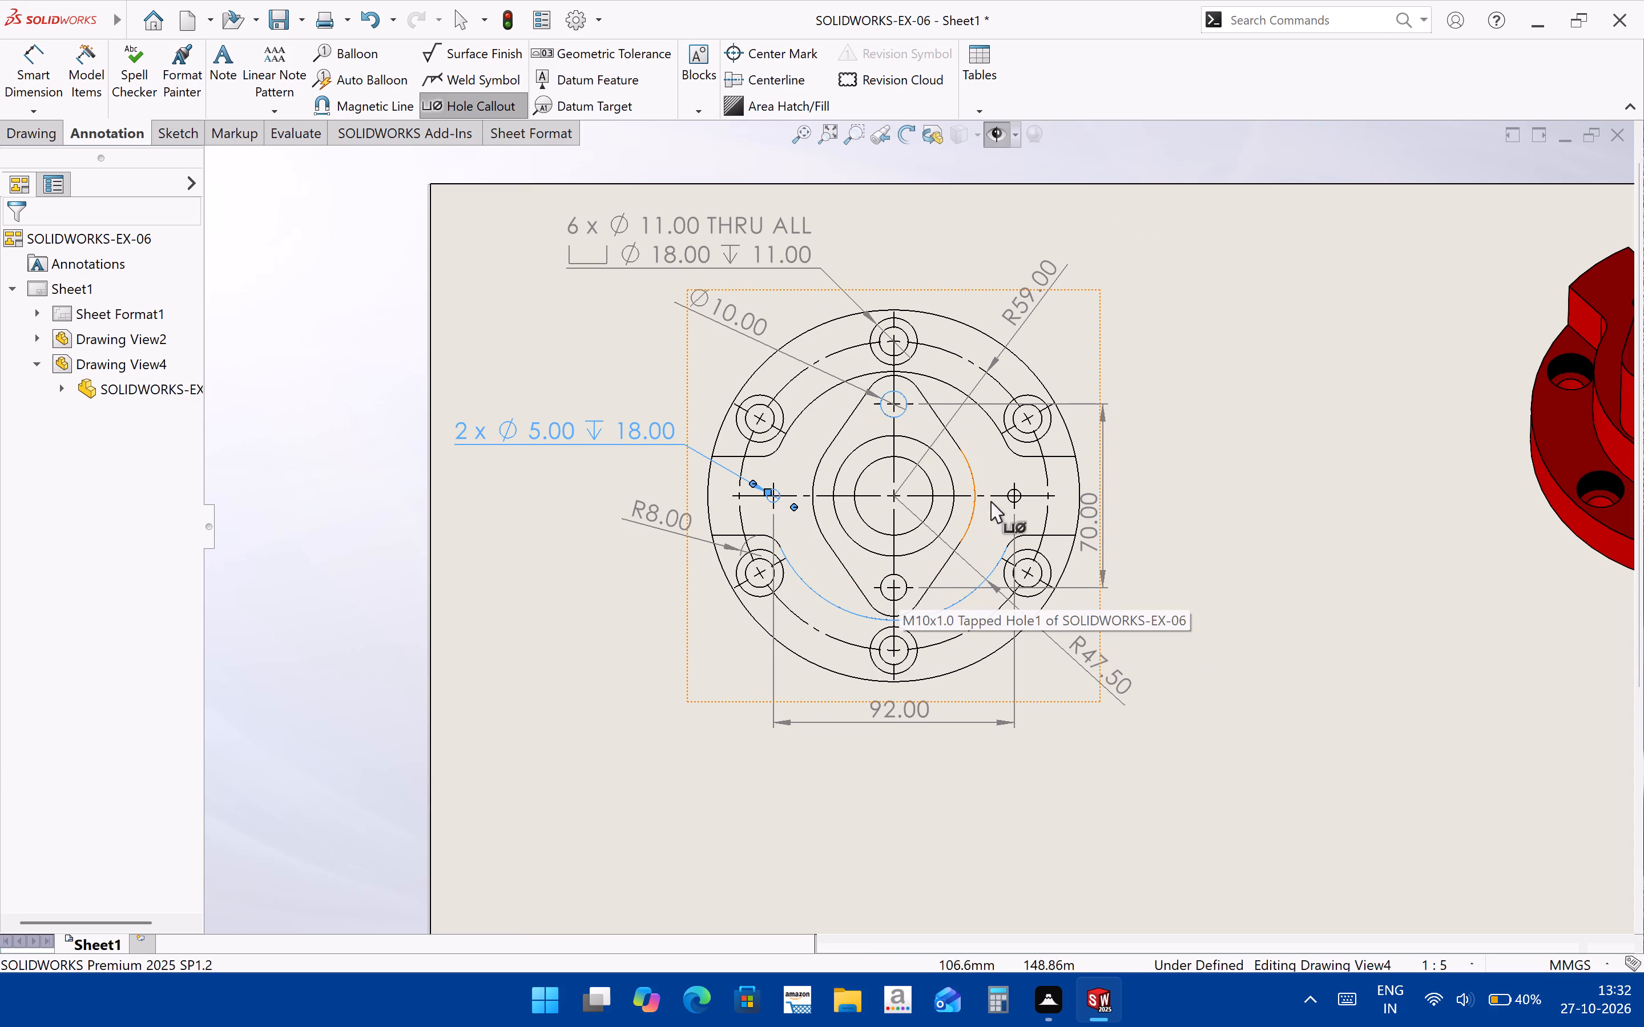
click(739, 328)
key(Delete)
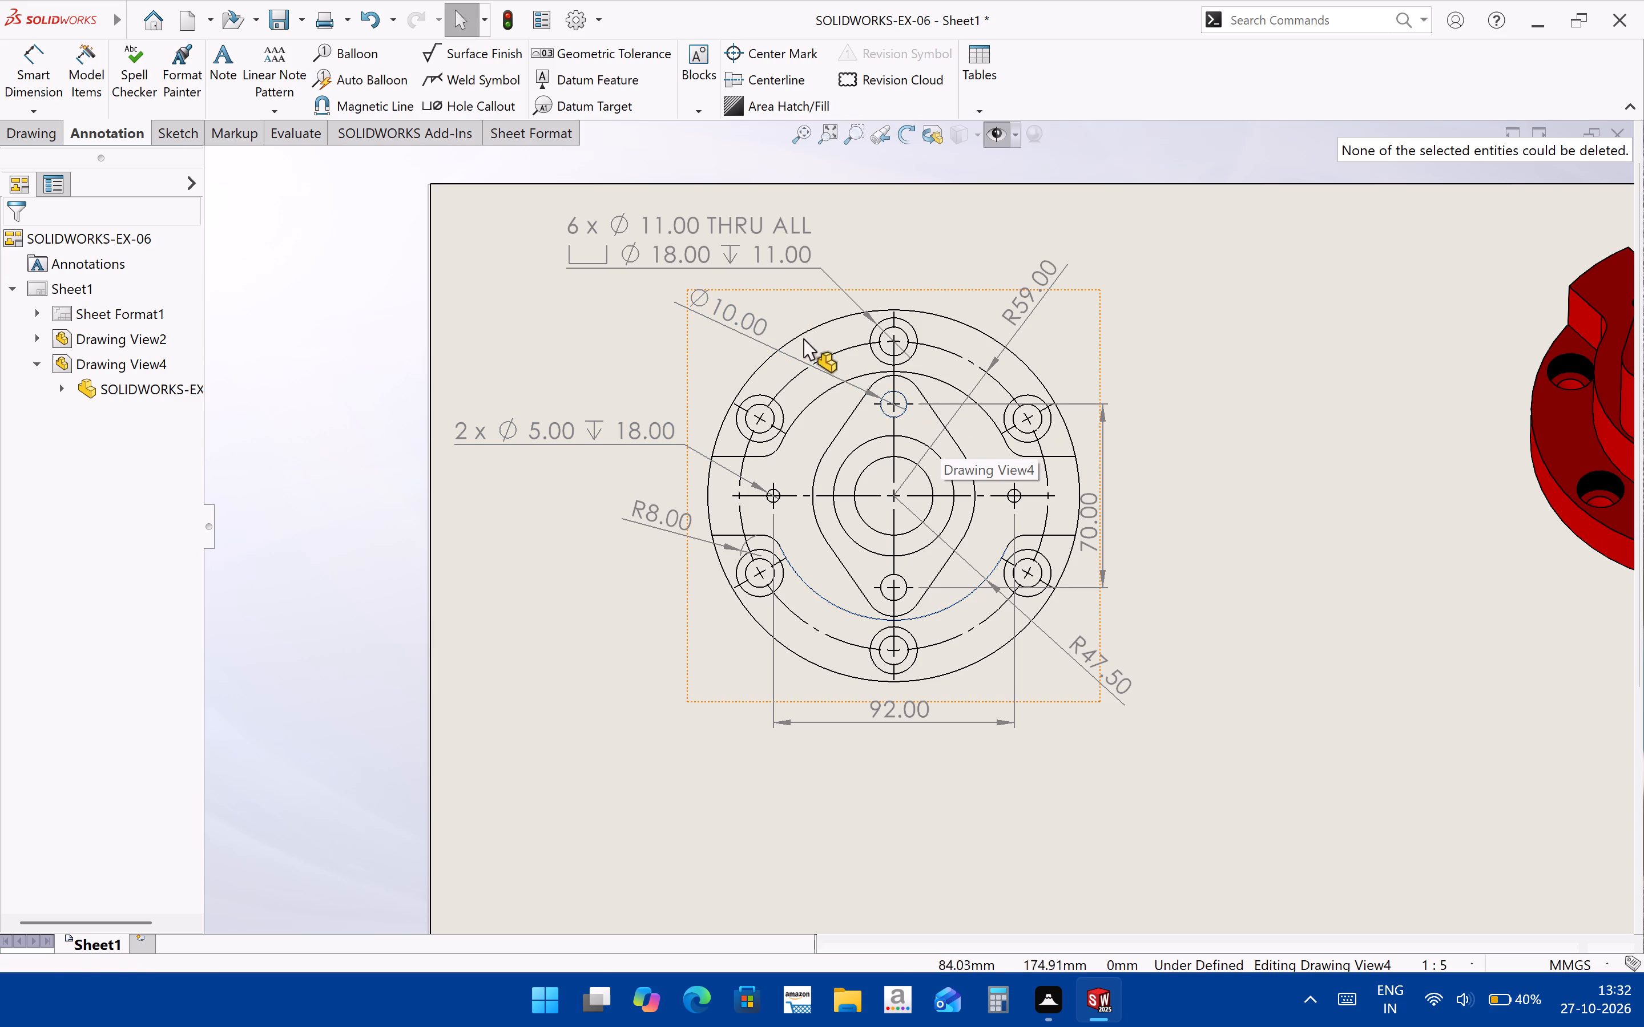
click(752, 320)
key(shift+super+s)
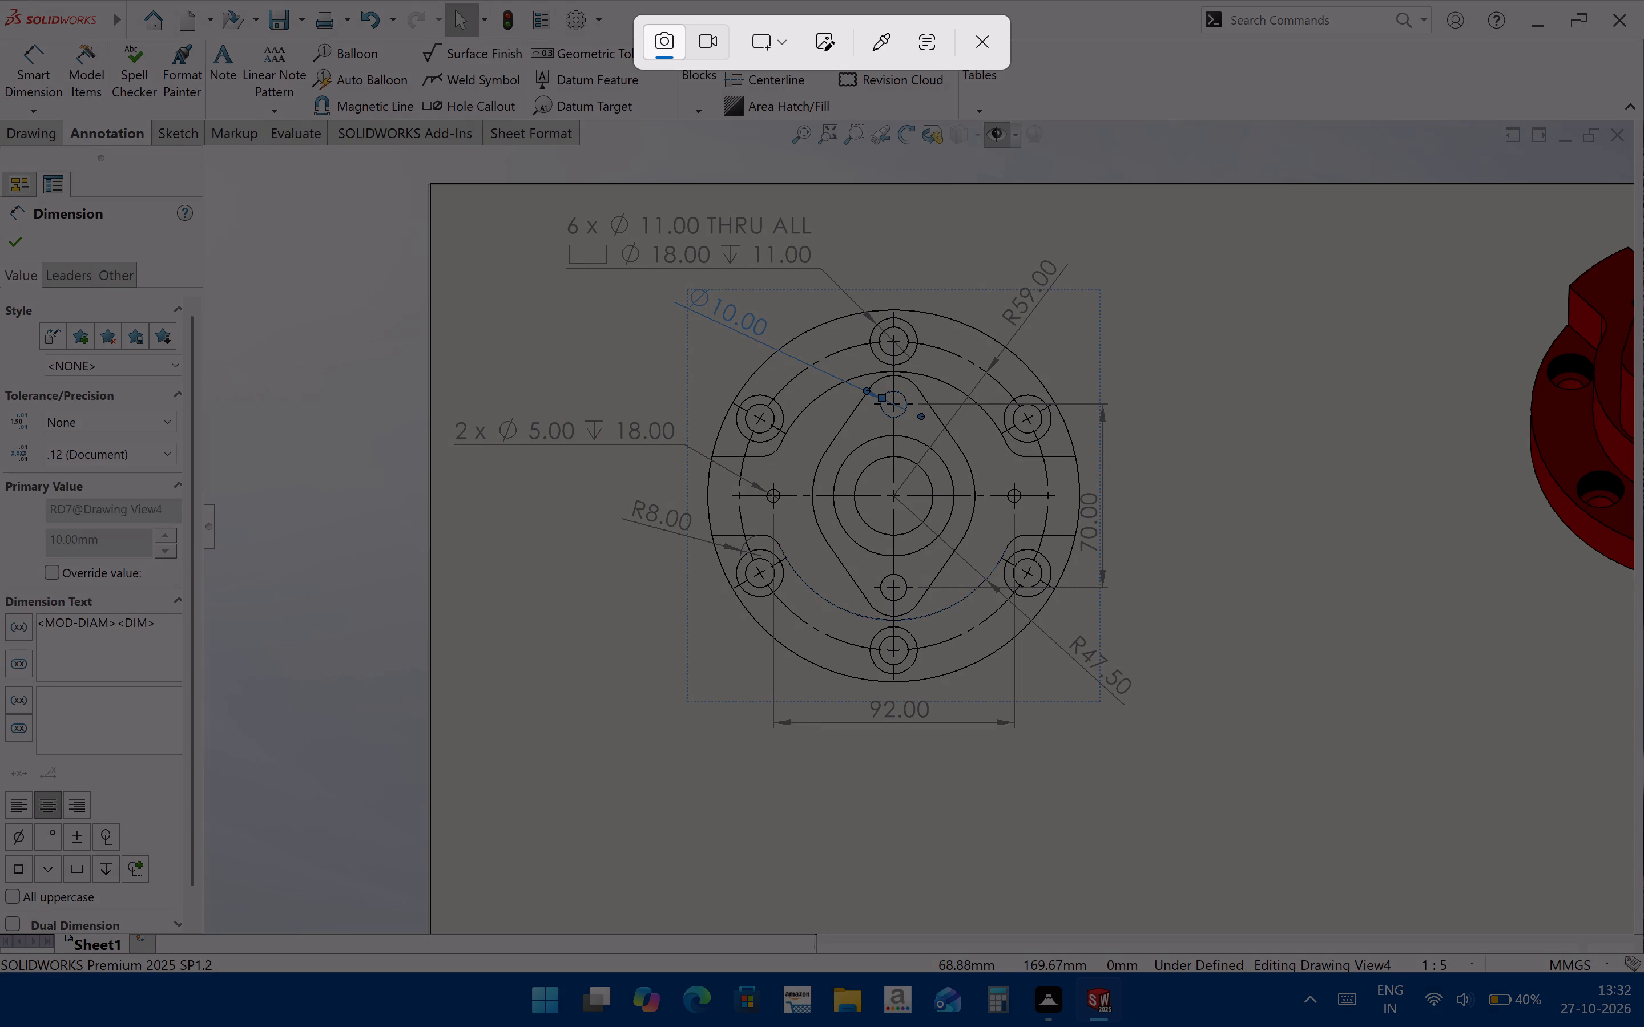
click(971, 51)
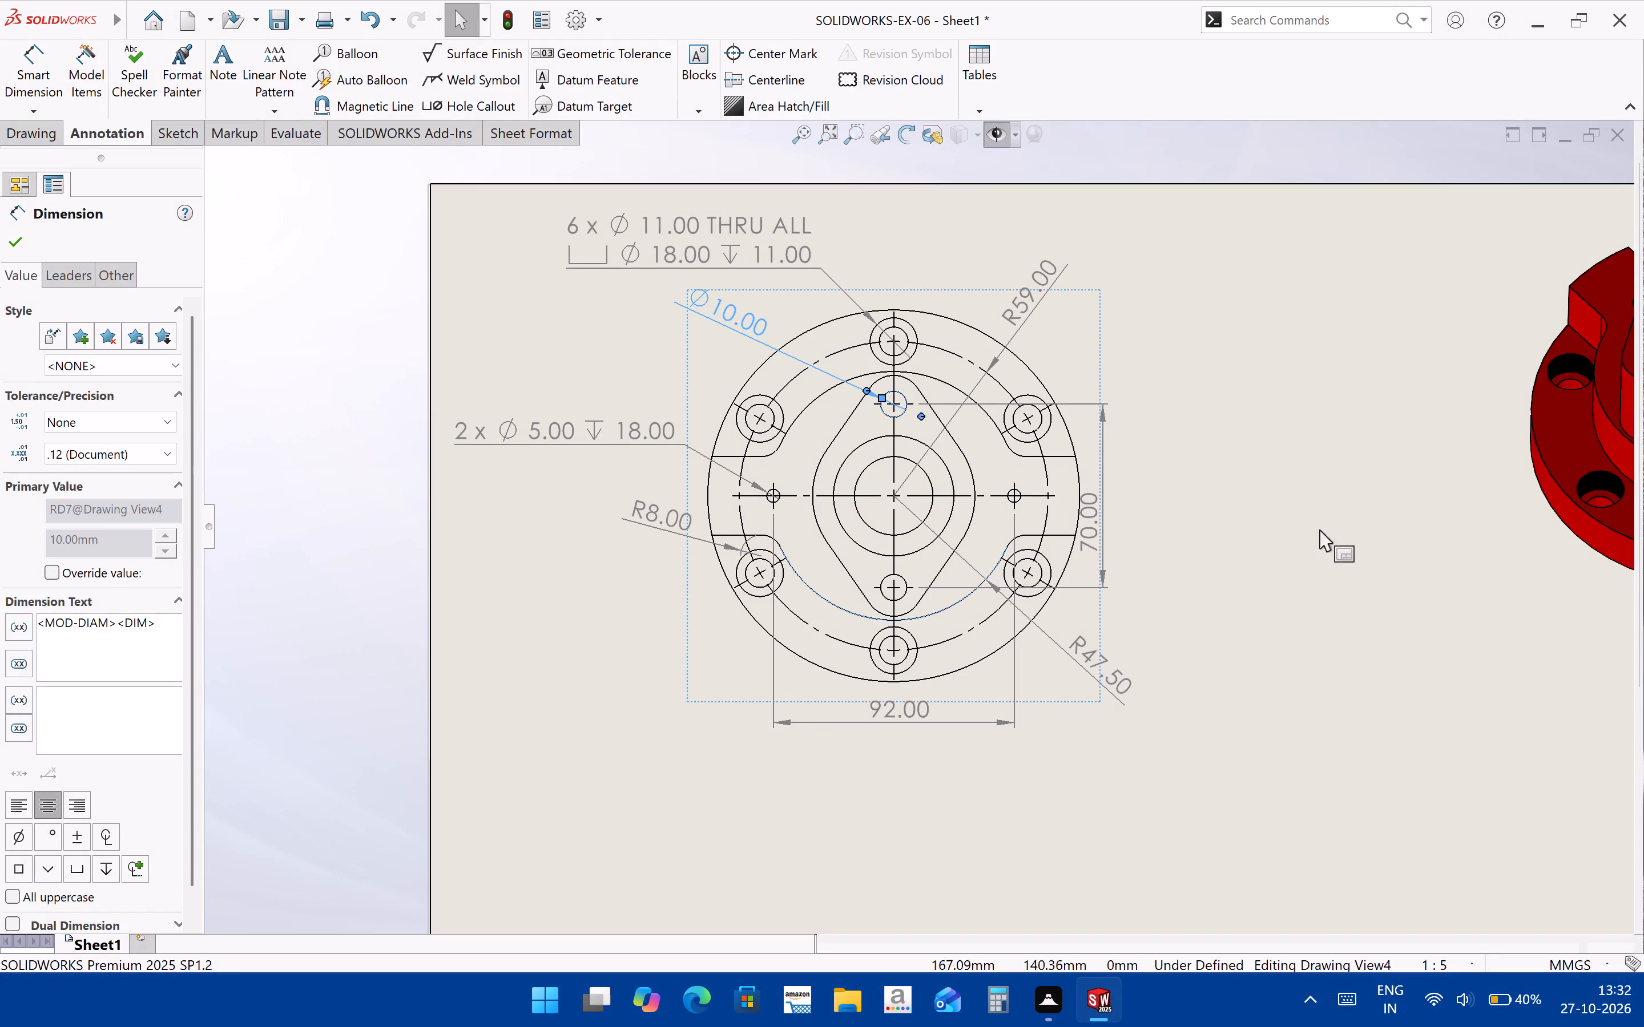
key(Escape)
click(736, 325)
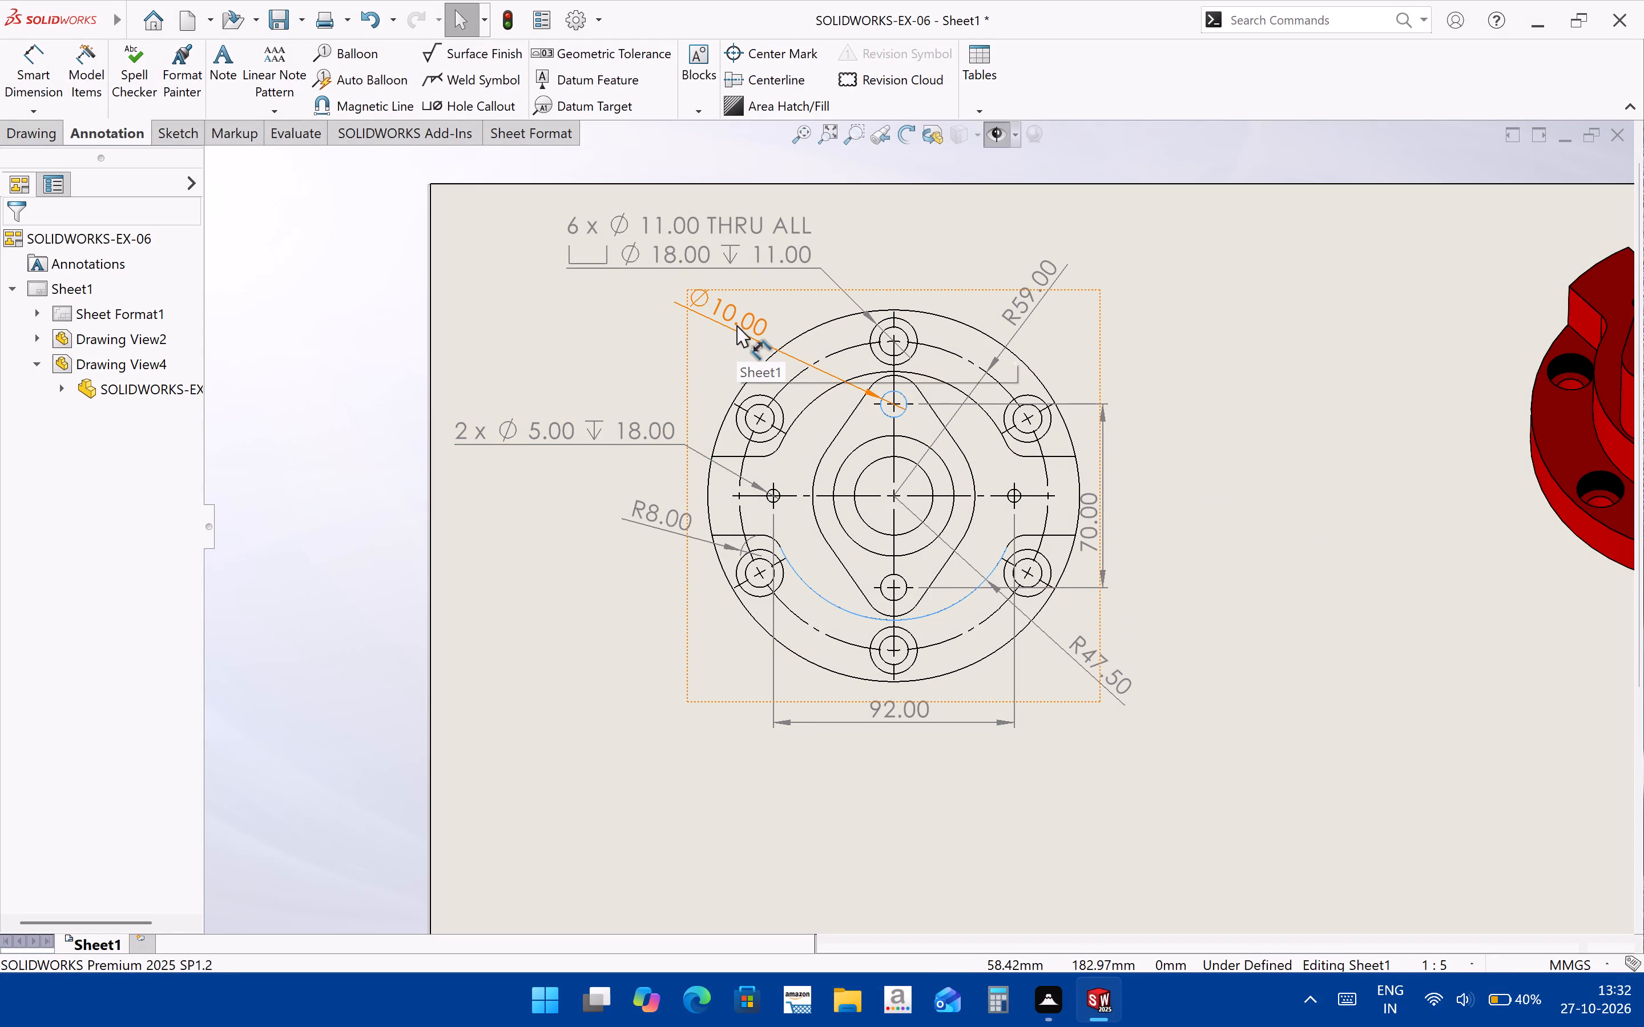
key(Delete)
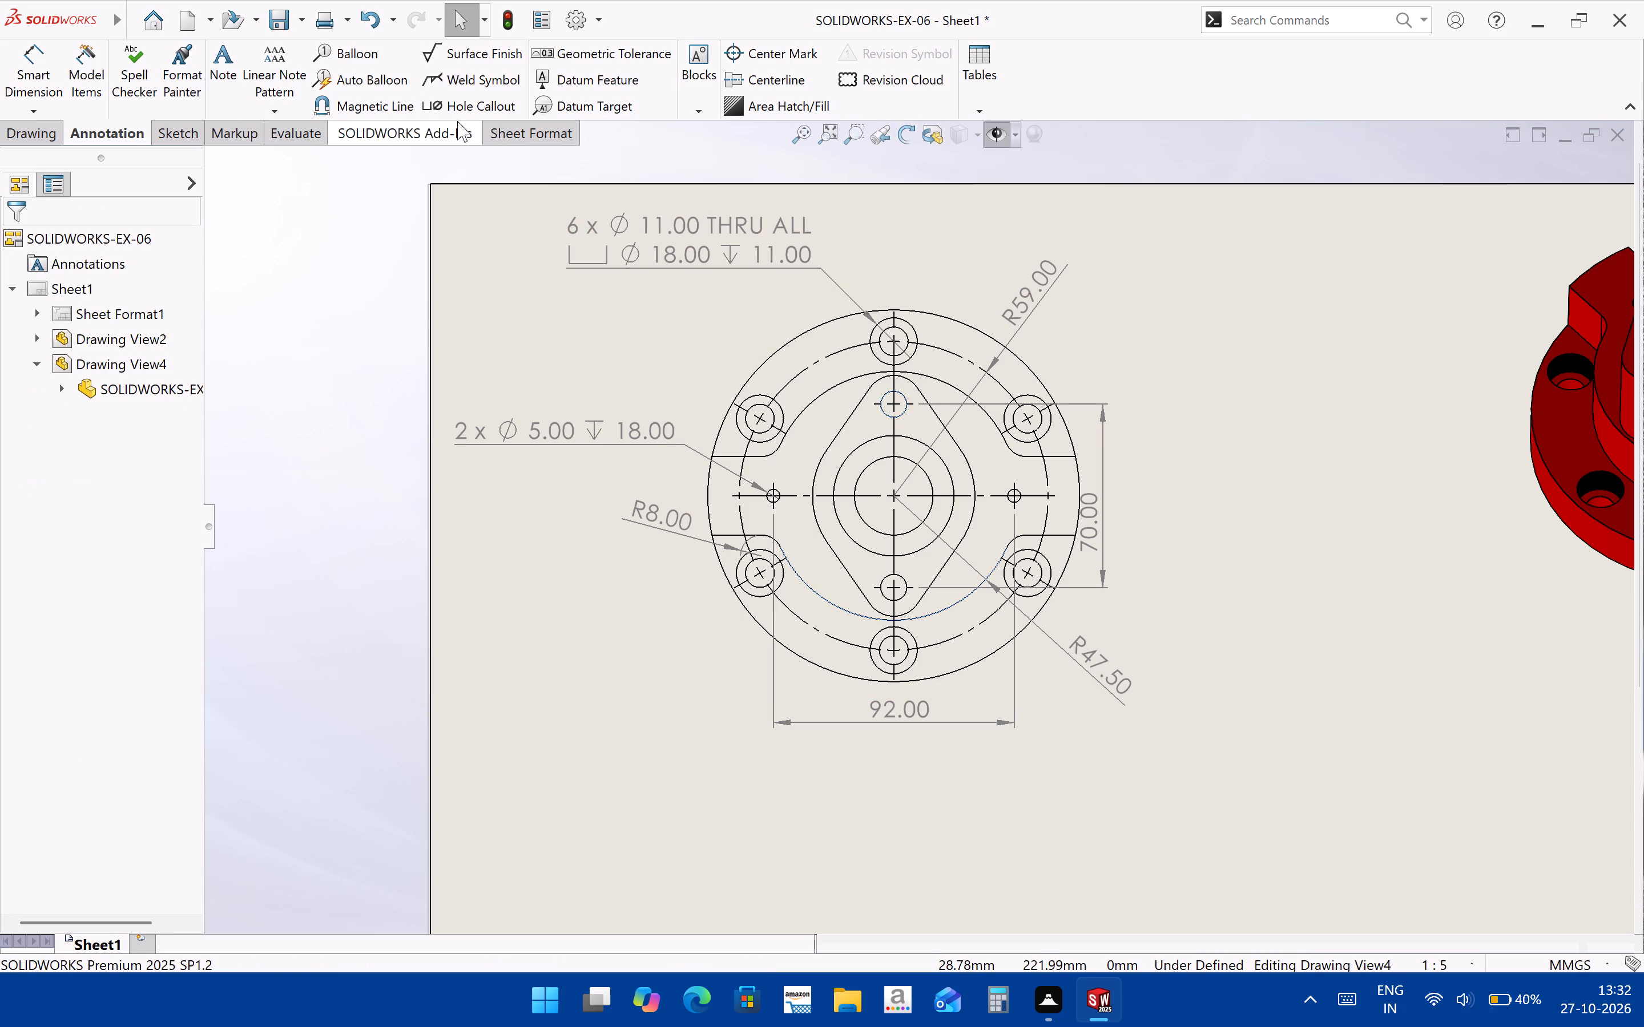
Add a hole callout to the lower threaded hole of the diamond-shaped boss, placing its text below and left of the flange.
click(464, 107)
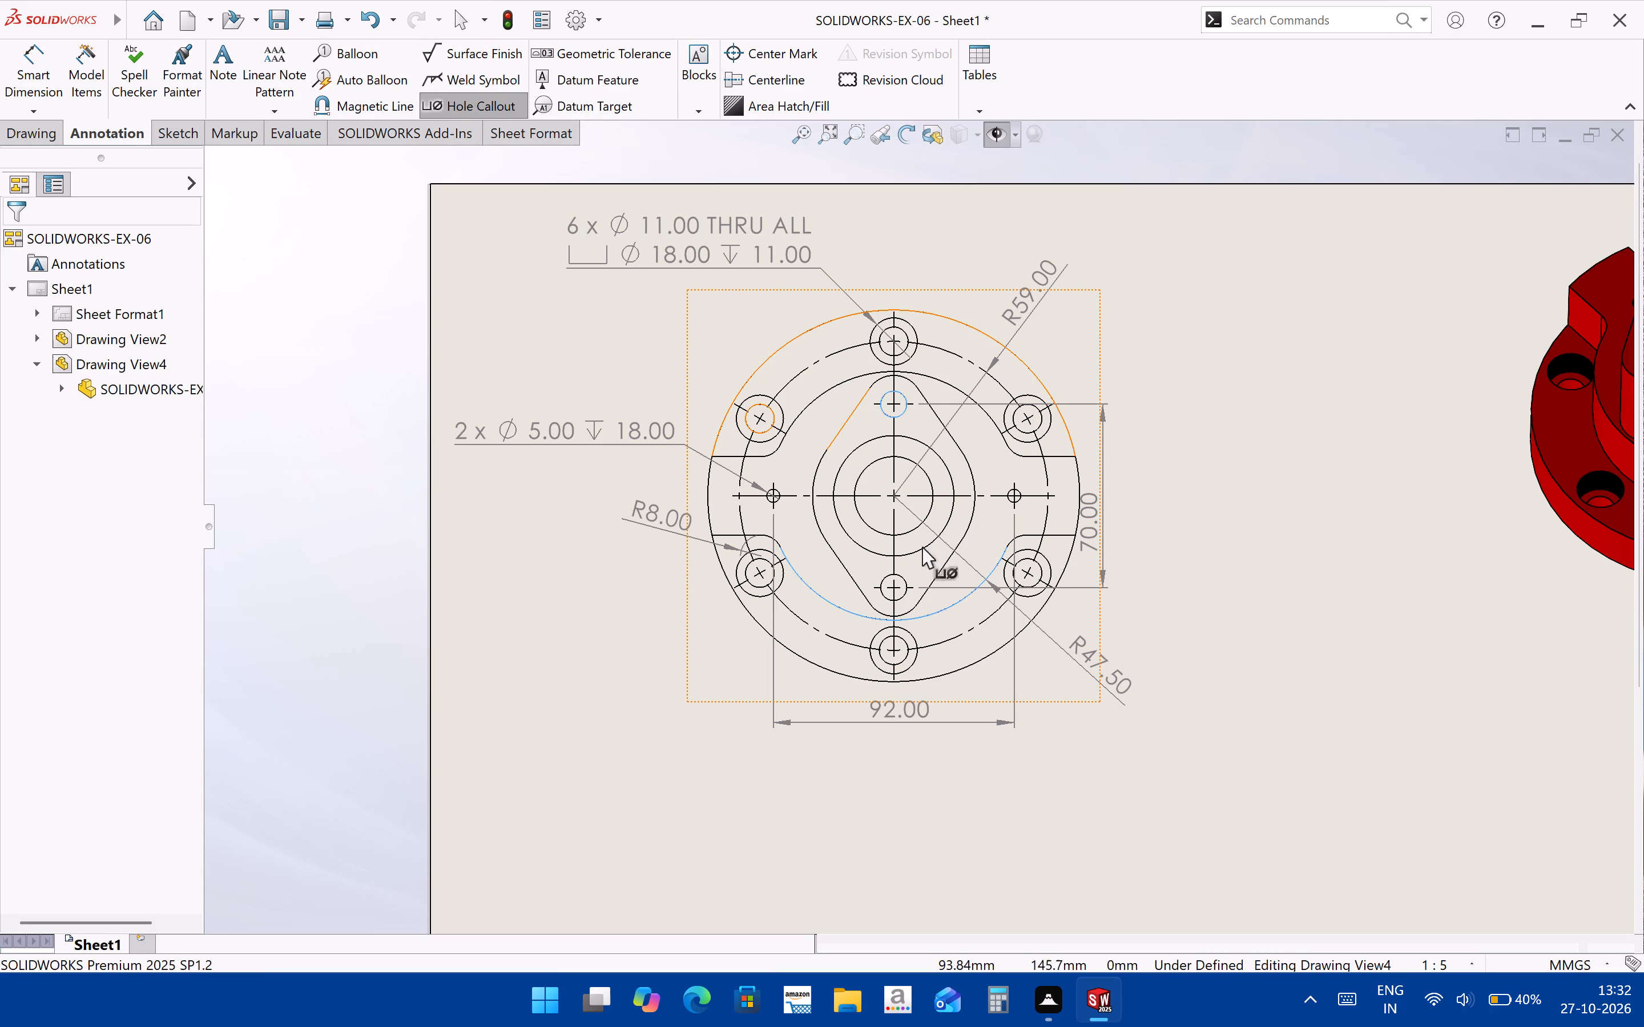
click(906, 579)
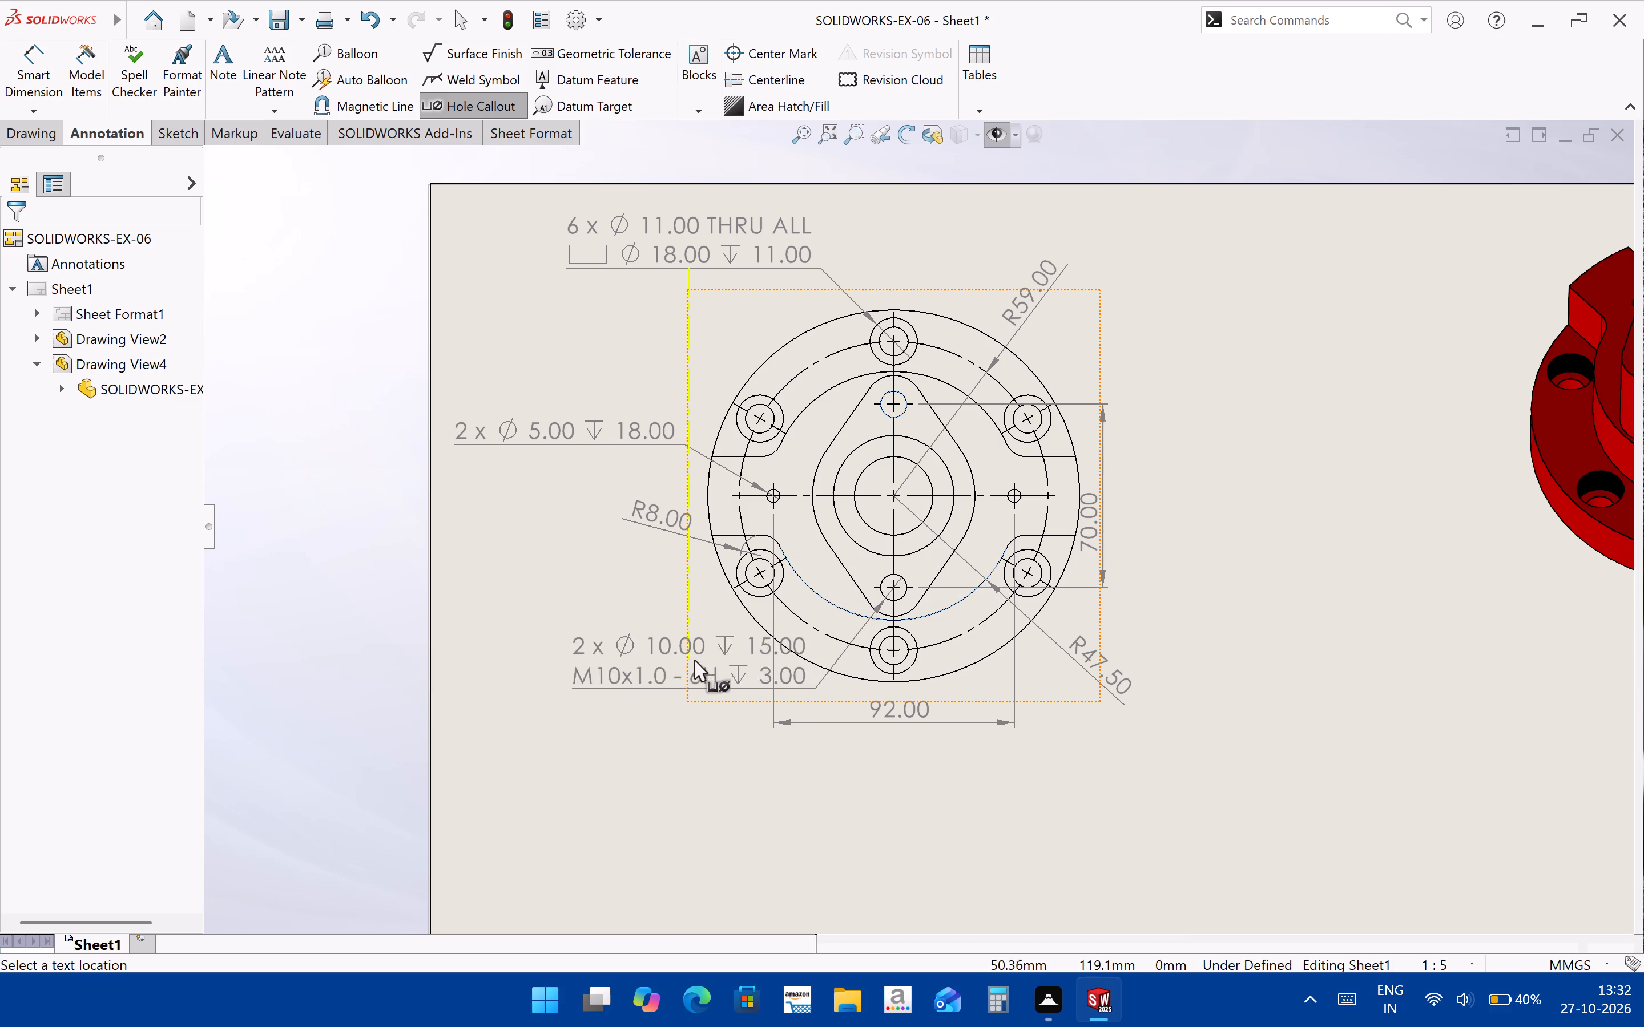
click(623, 653)
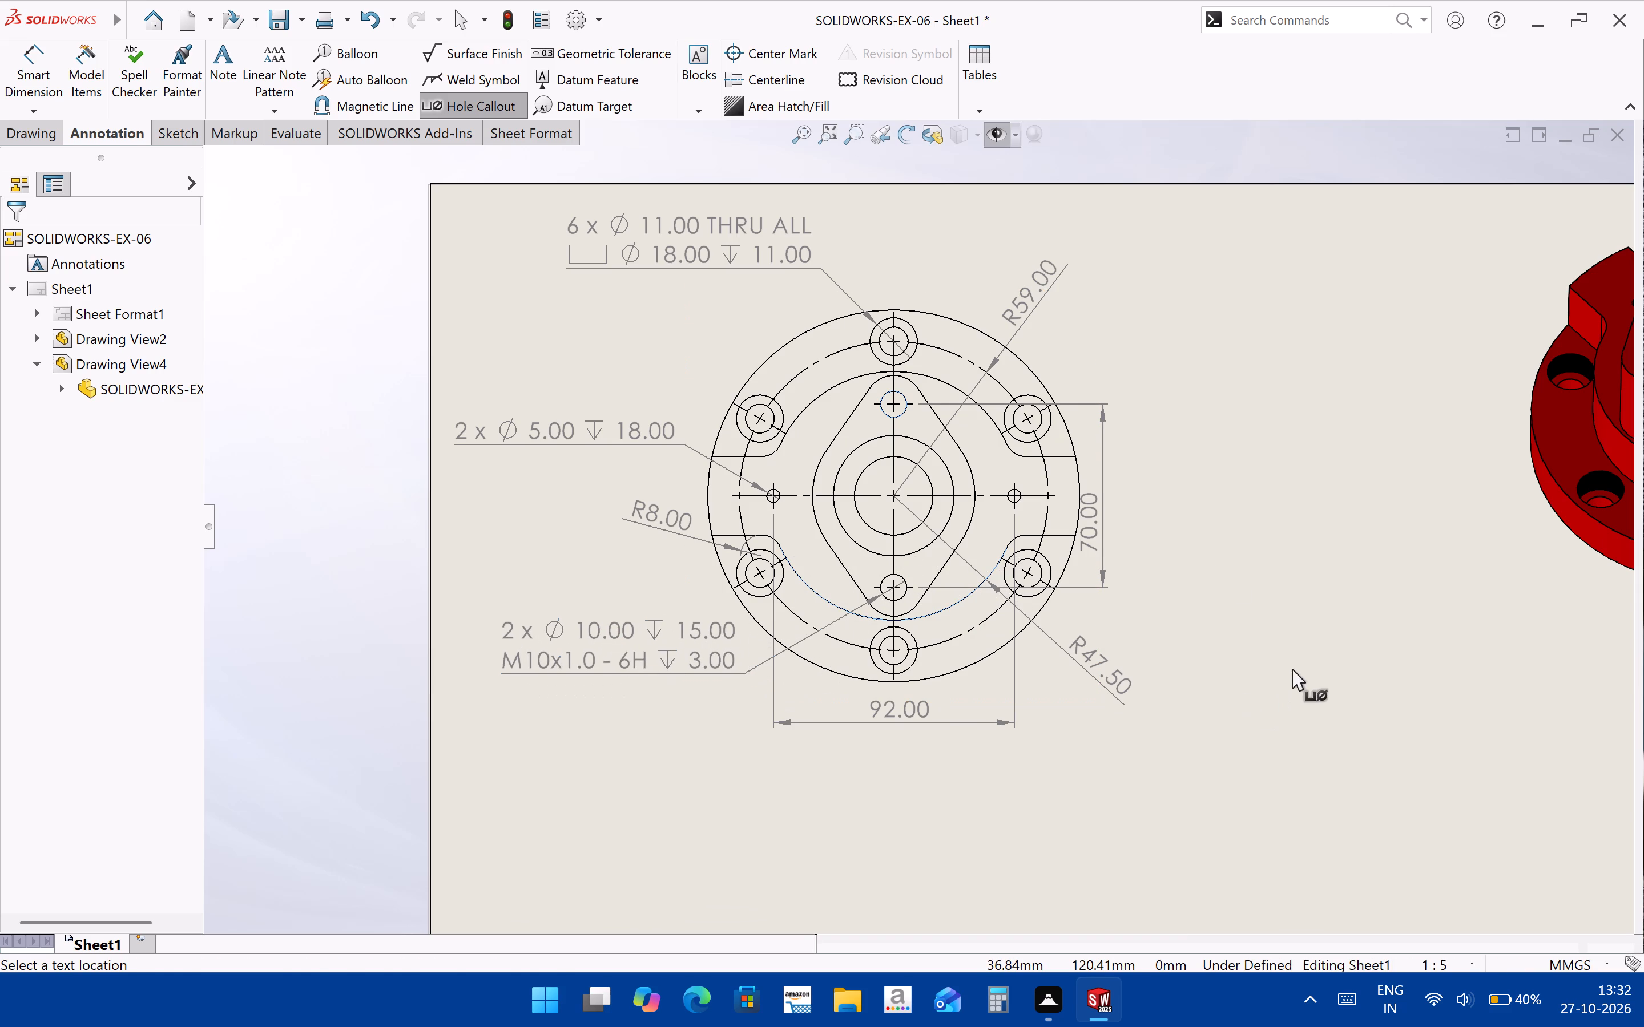
middle_drag(1115, 544, 932, 447)
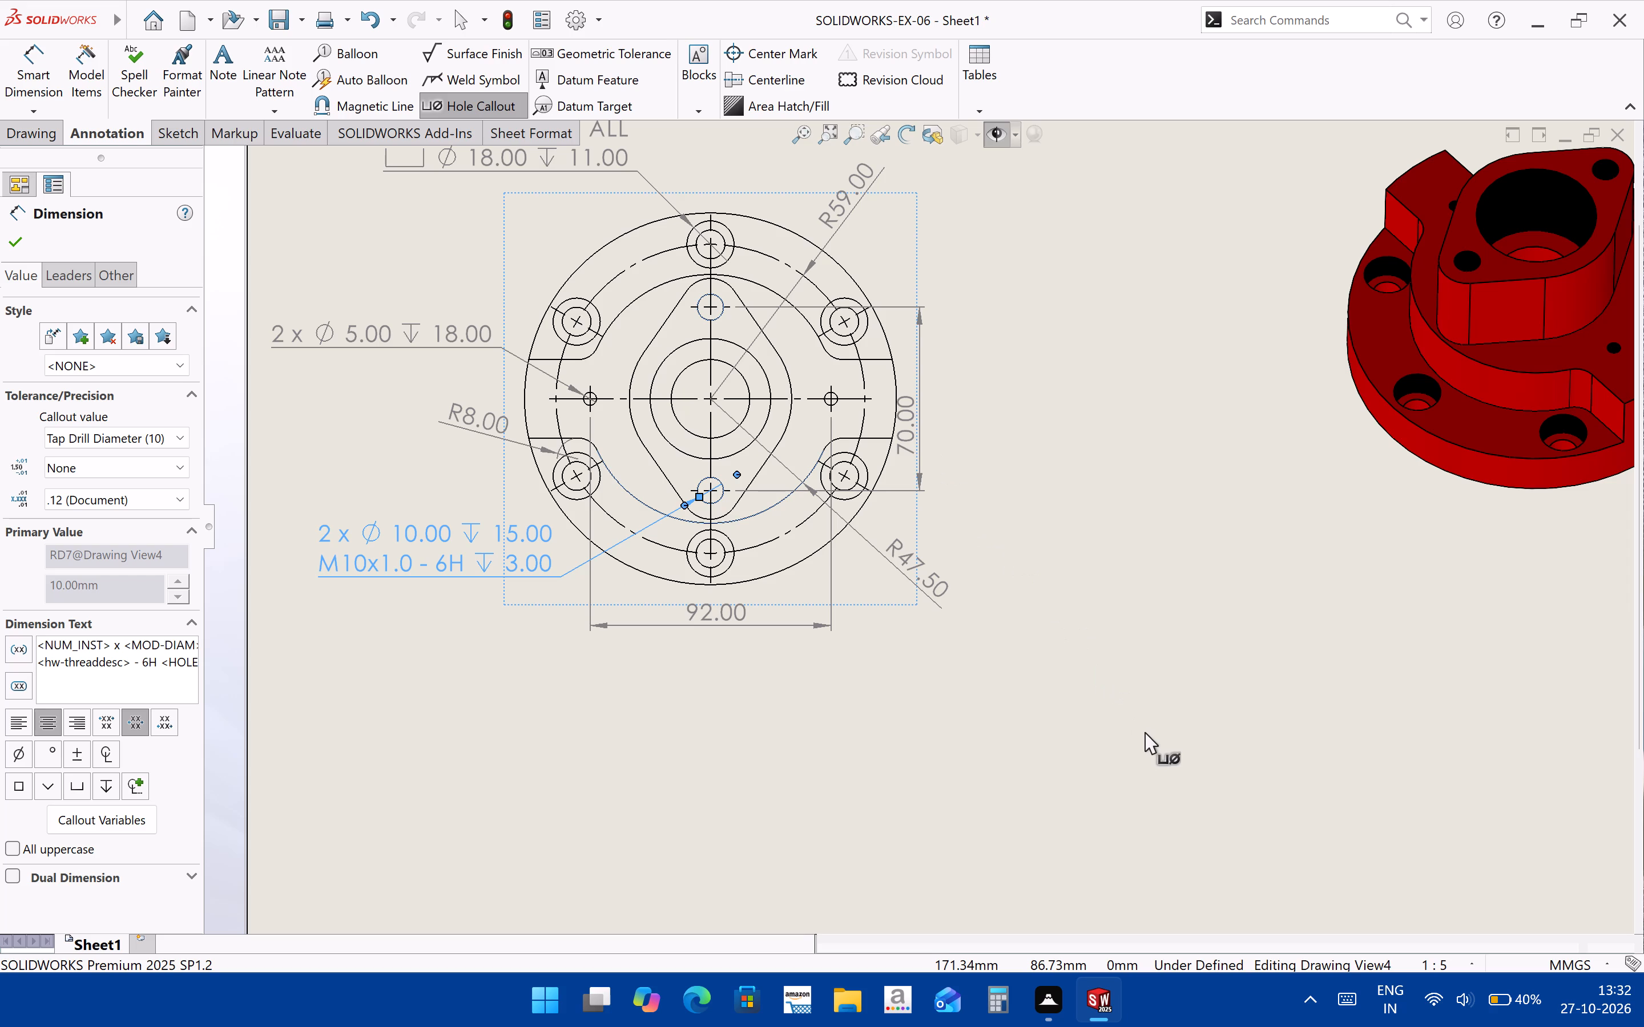
scroll(883, 515, up, 2)
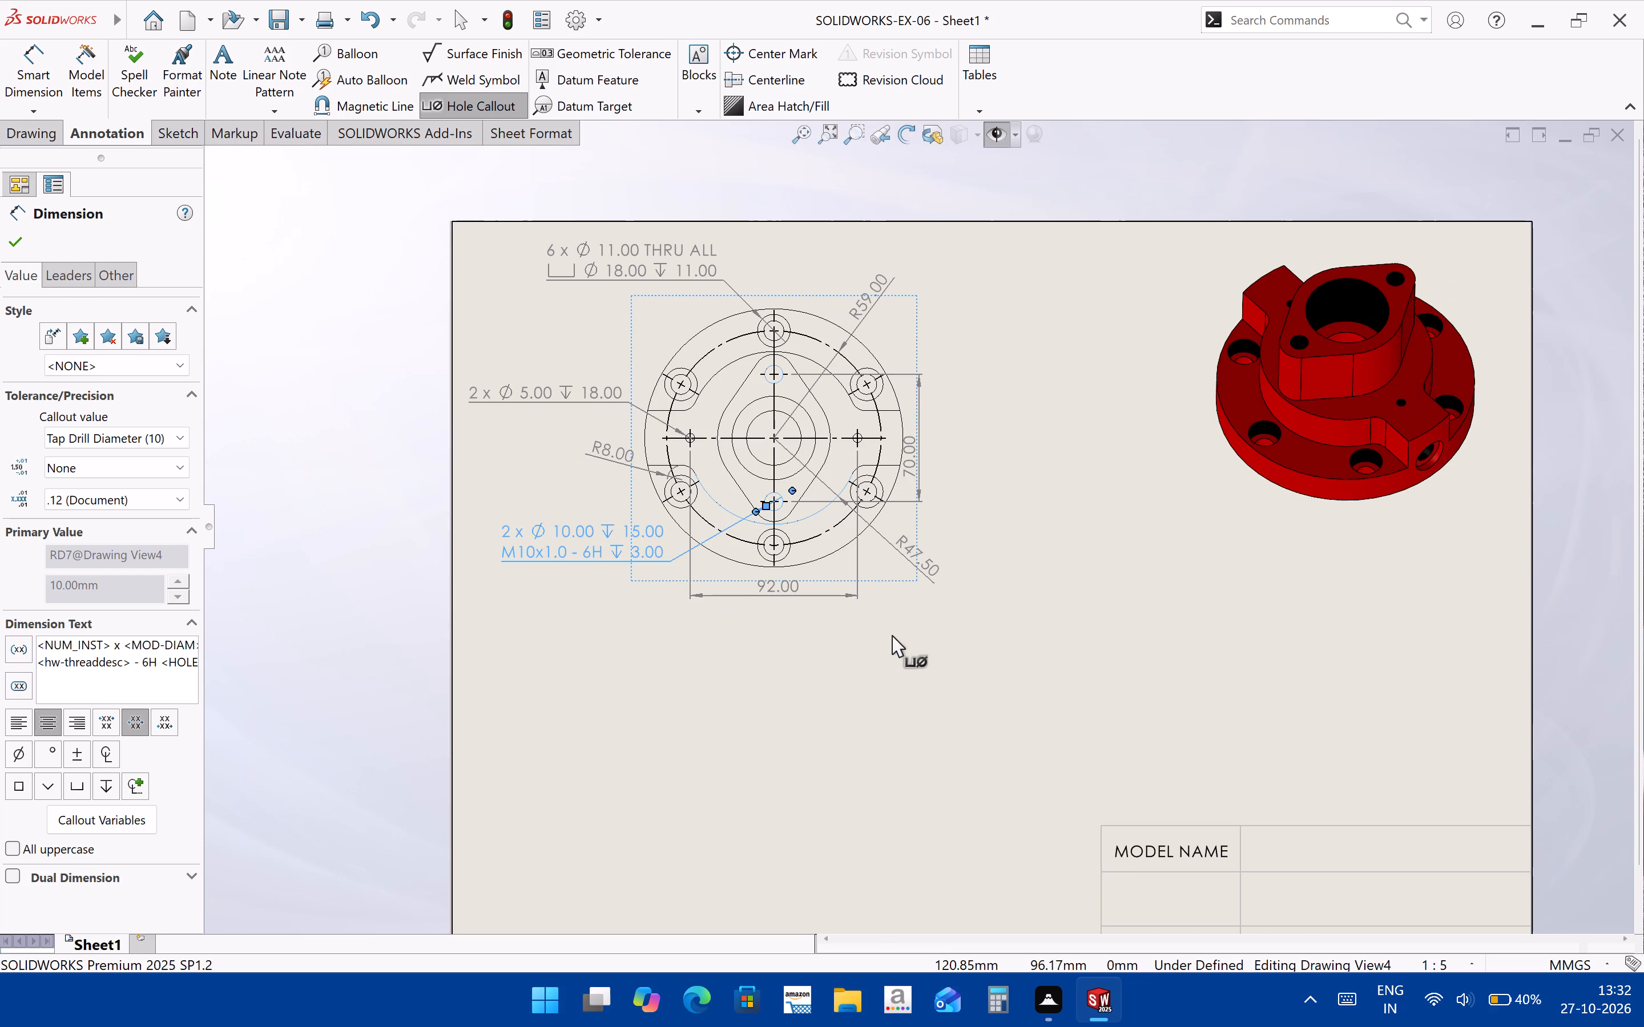
key(Escape)
Change the dimensioned flange view's display style to Hidden Lines Visible.
click(900, 580)
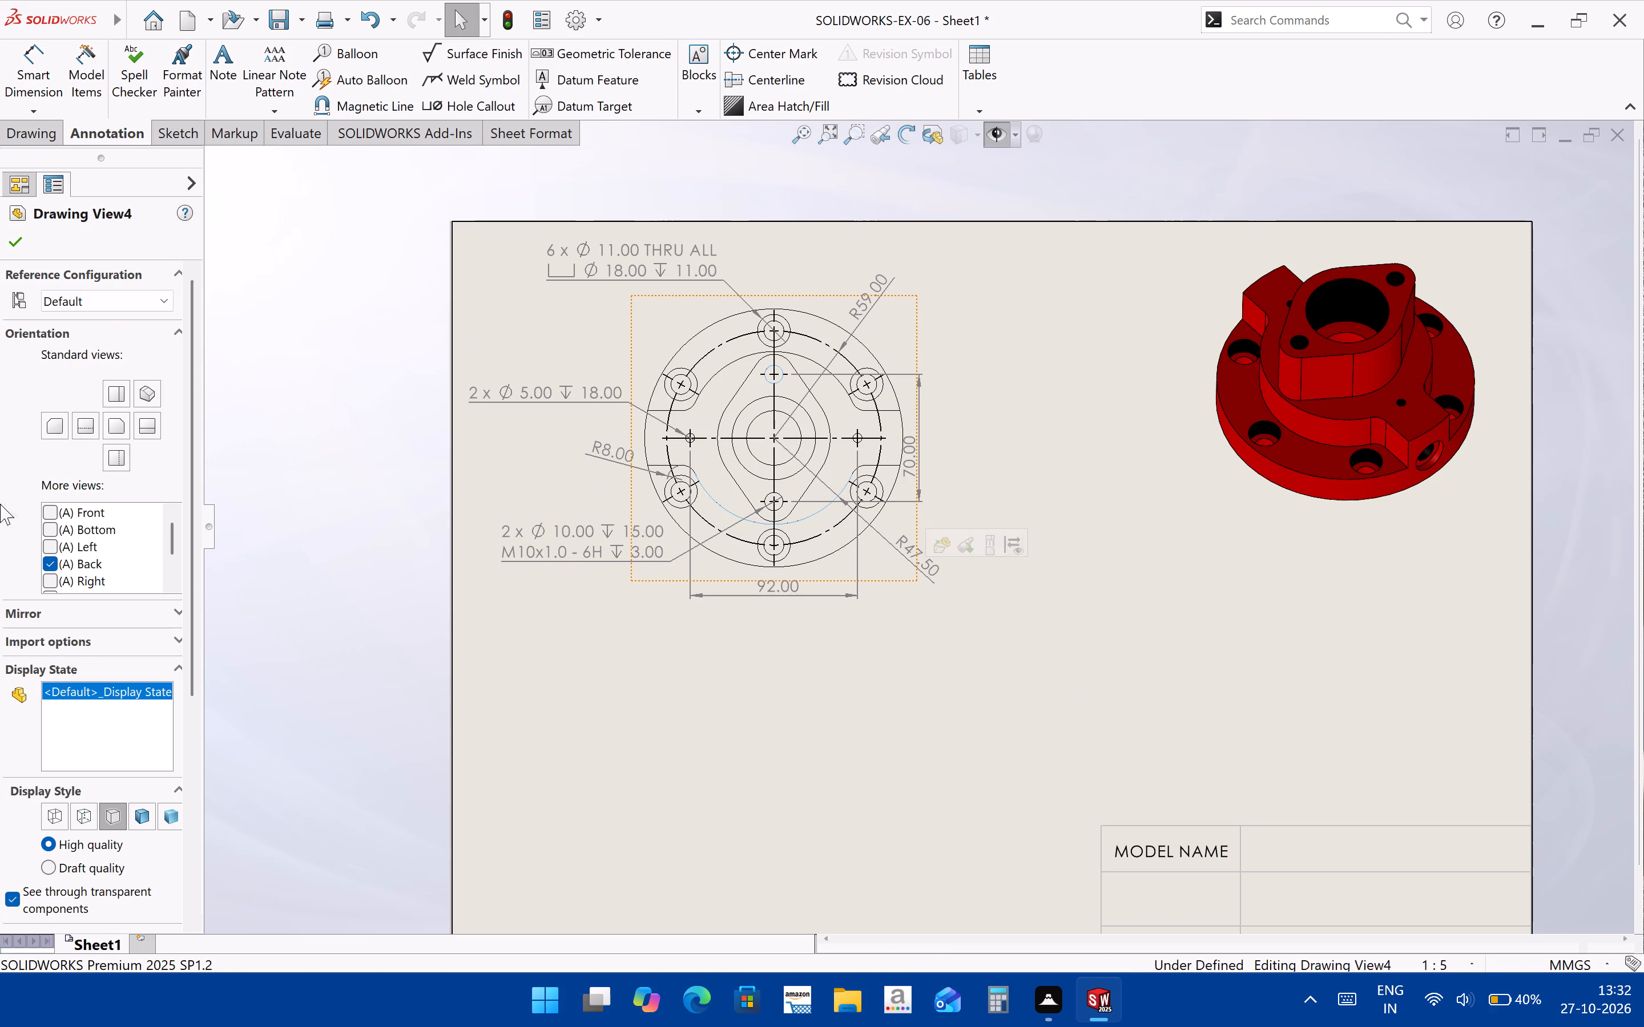
drag(188, 597, 179, 682)
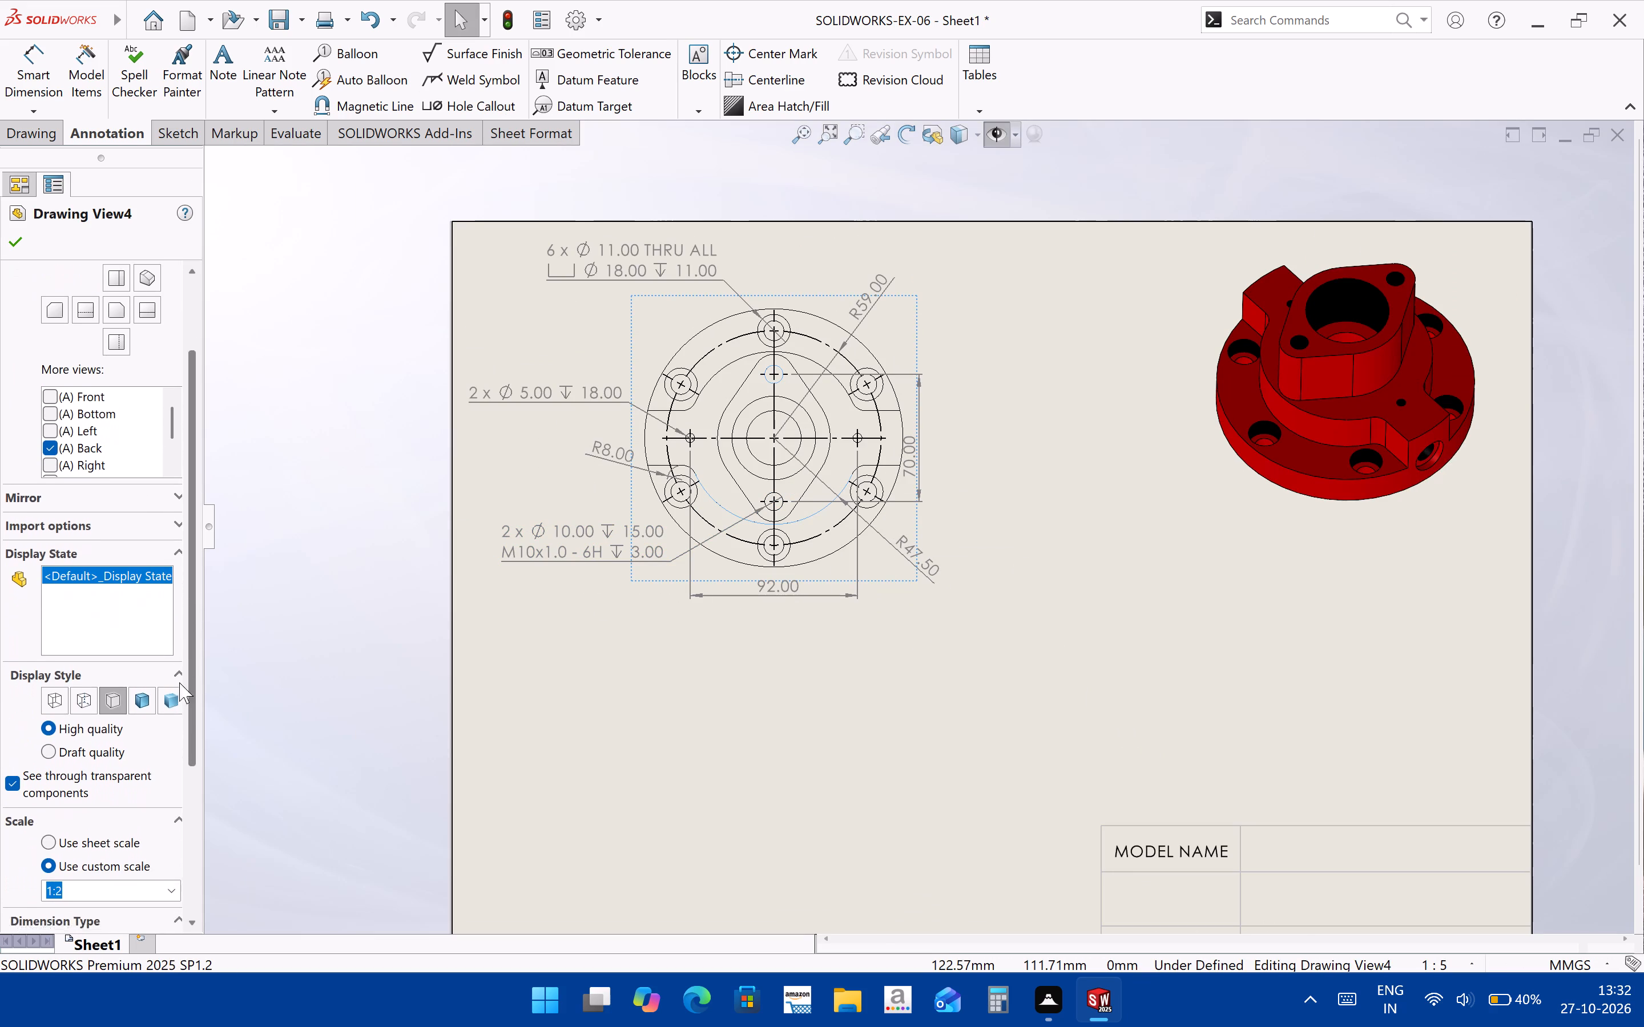
drag(179, 682, 179, 687)
click(79, 670)
click(928, 876)
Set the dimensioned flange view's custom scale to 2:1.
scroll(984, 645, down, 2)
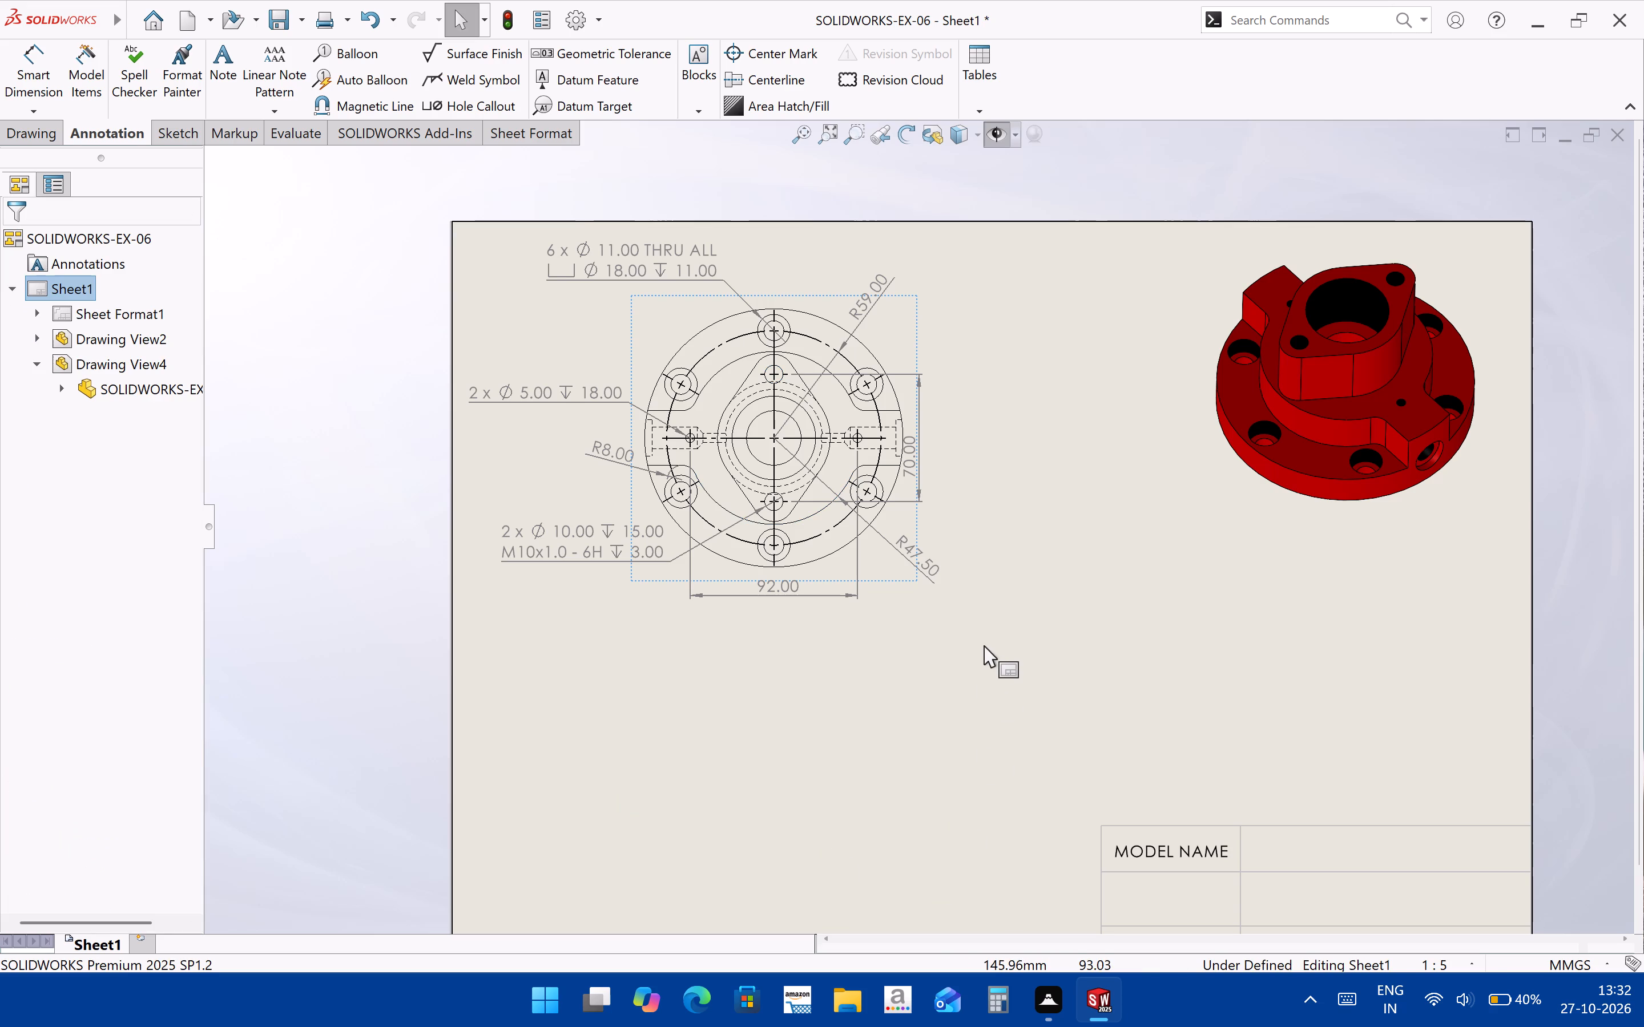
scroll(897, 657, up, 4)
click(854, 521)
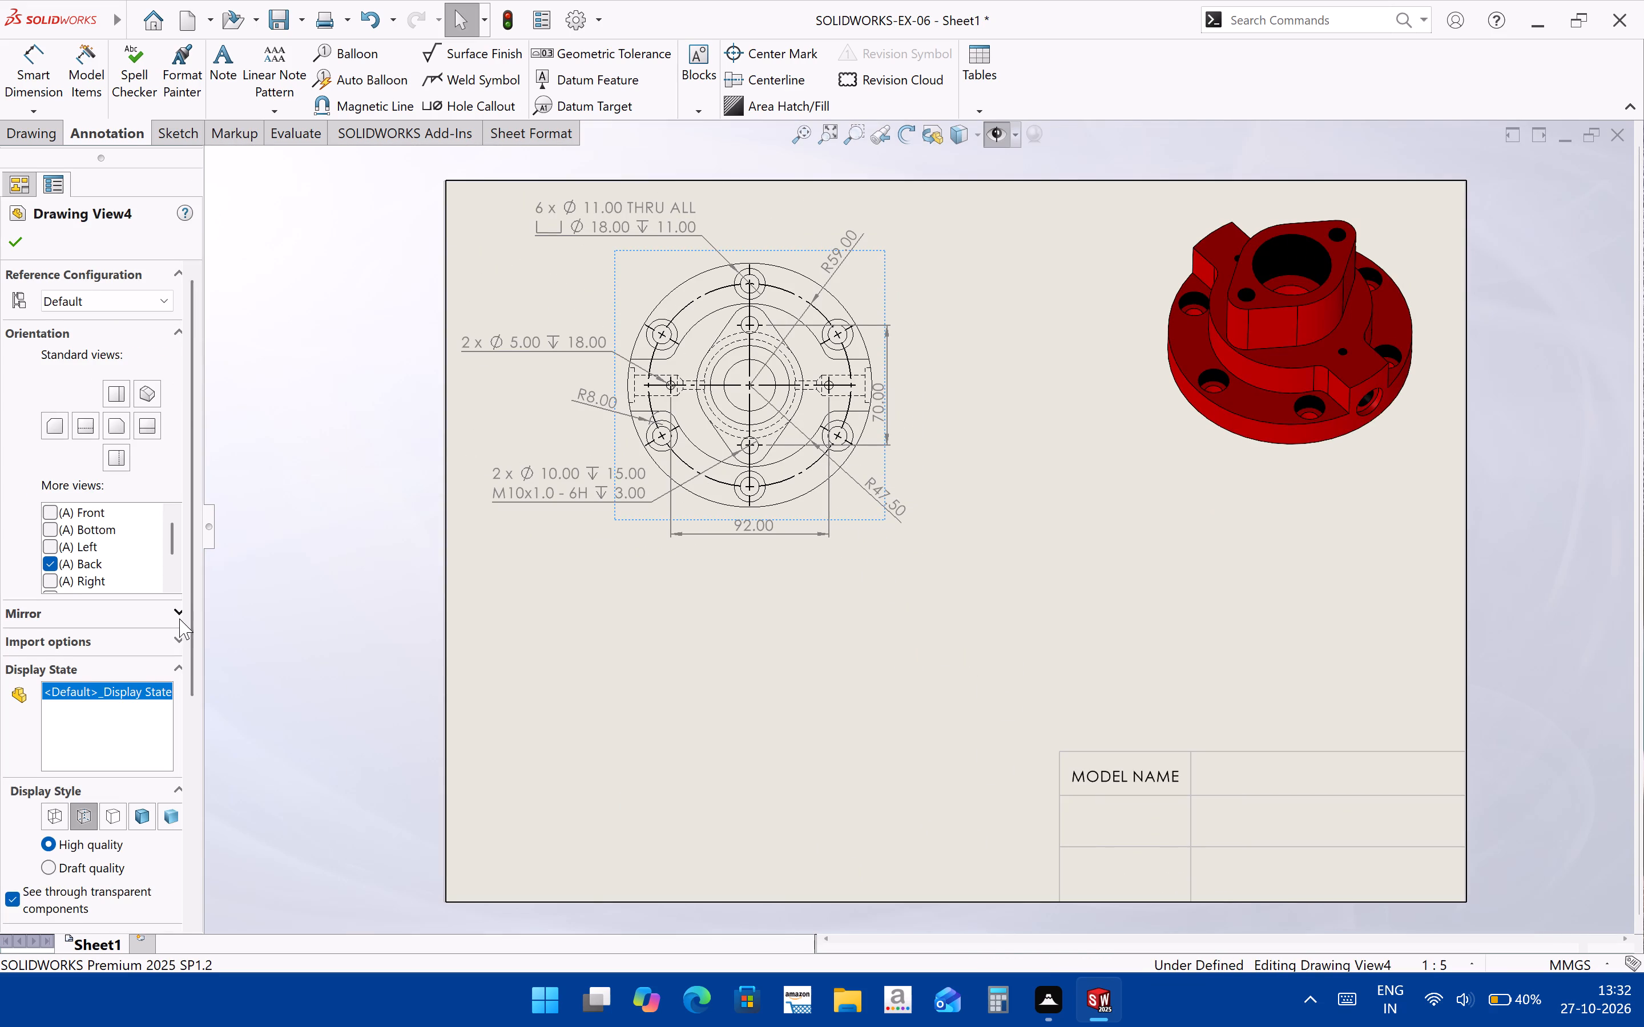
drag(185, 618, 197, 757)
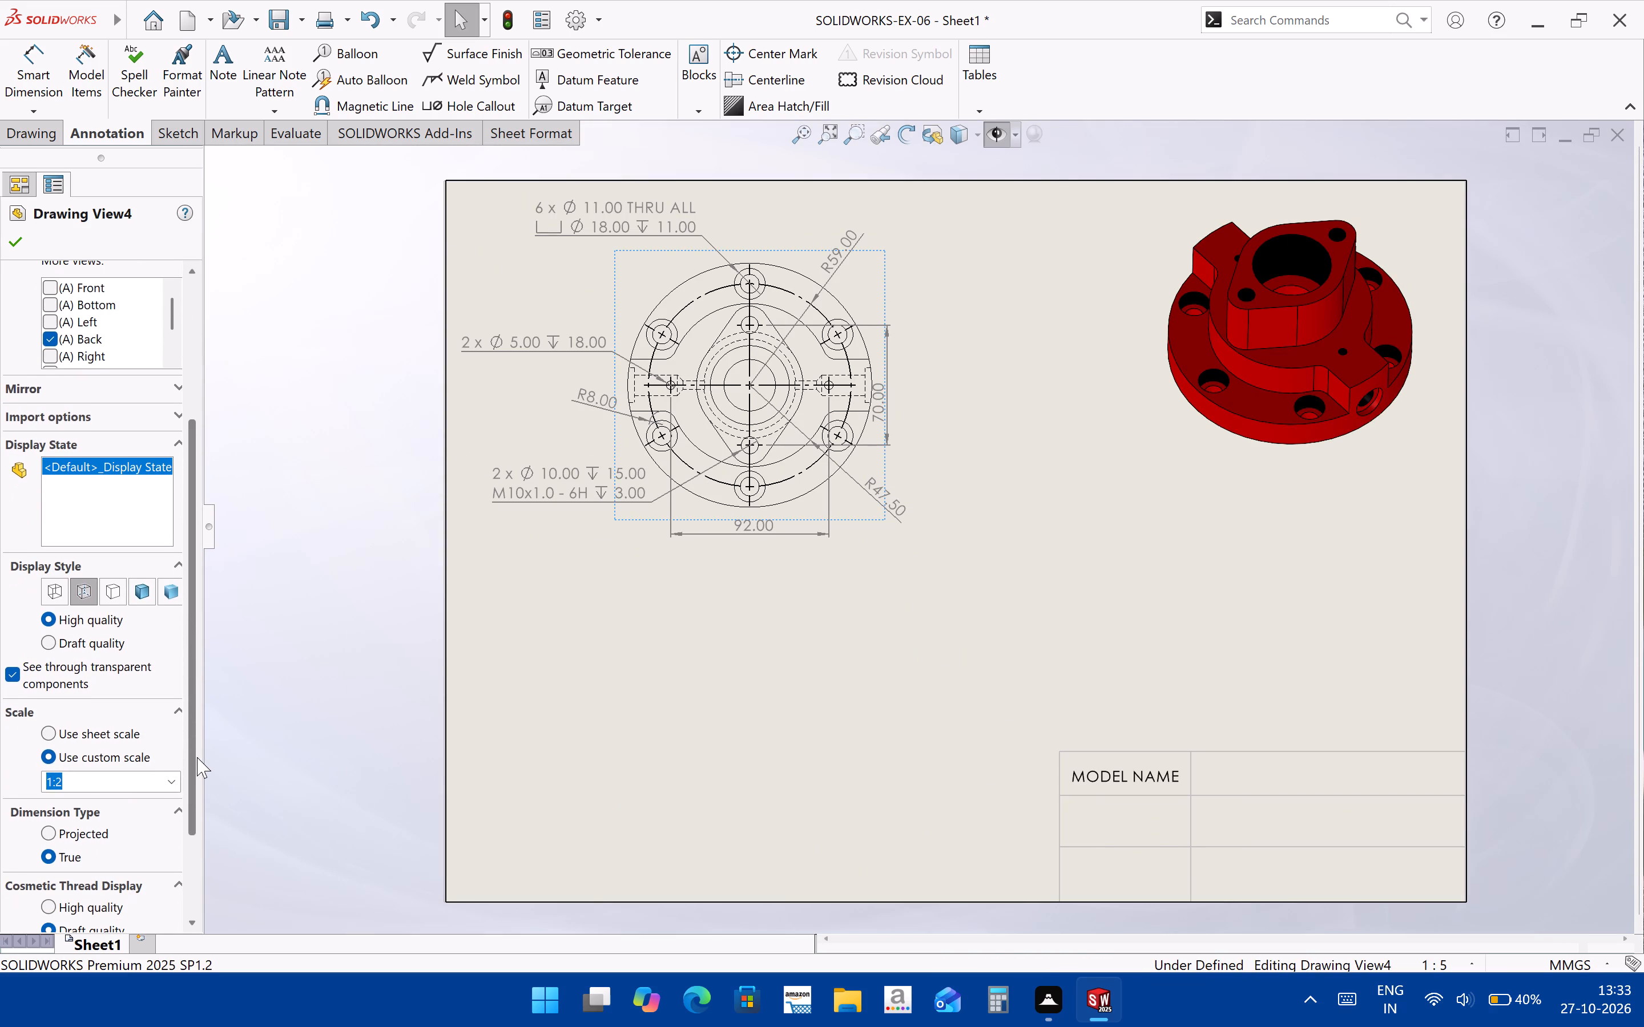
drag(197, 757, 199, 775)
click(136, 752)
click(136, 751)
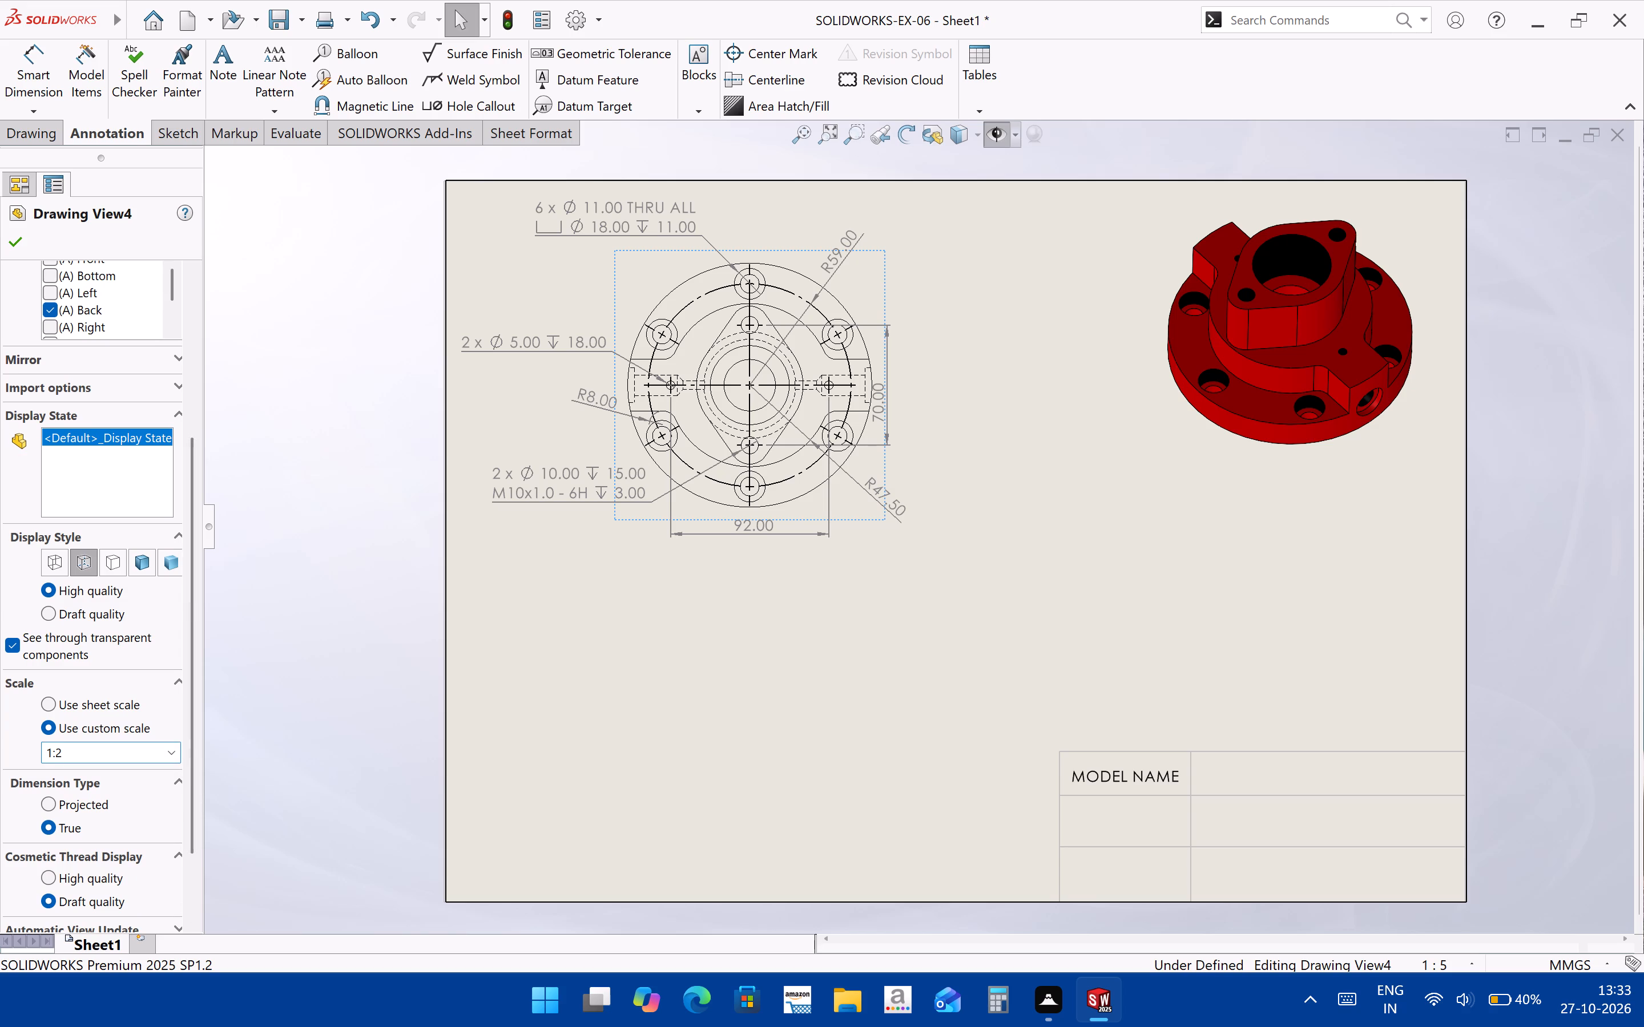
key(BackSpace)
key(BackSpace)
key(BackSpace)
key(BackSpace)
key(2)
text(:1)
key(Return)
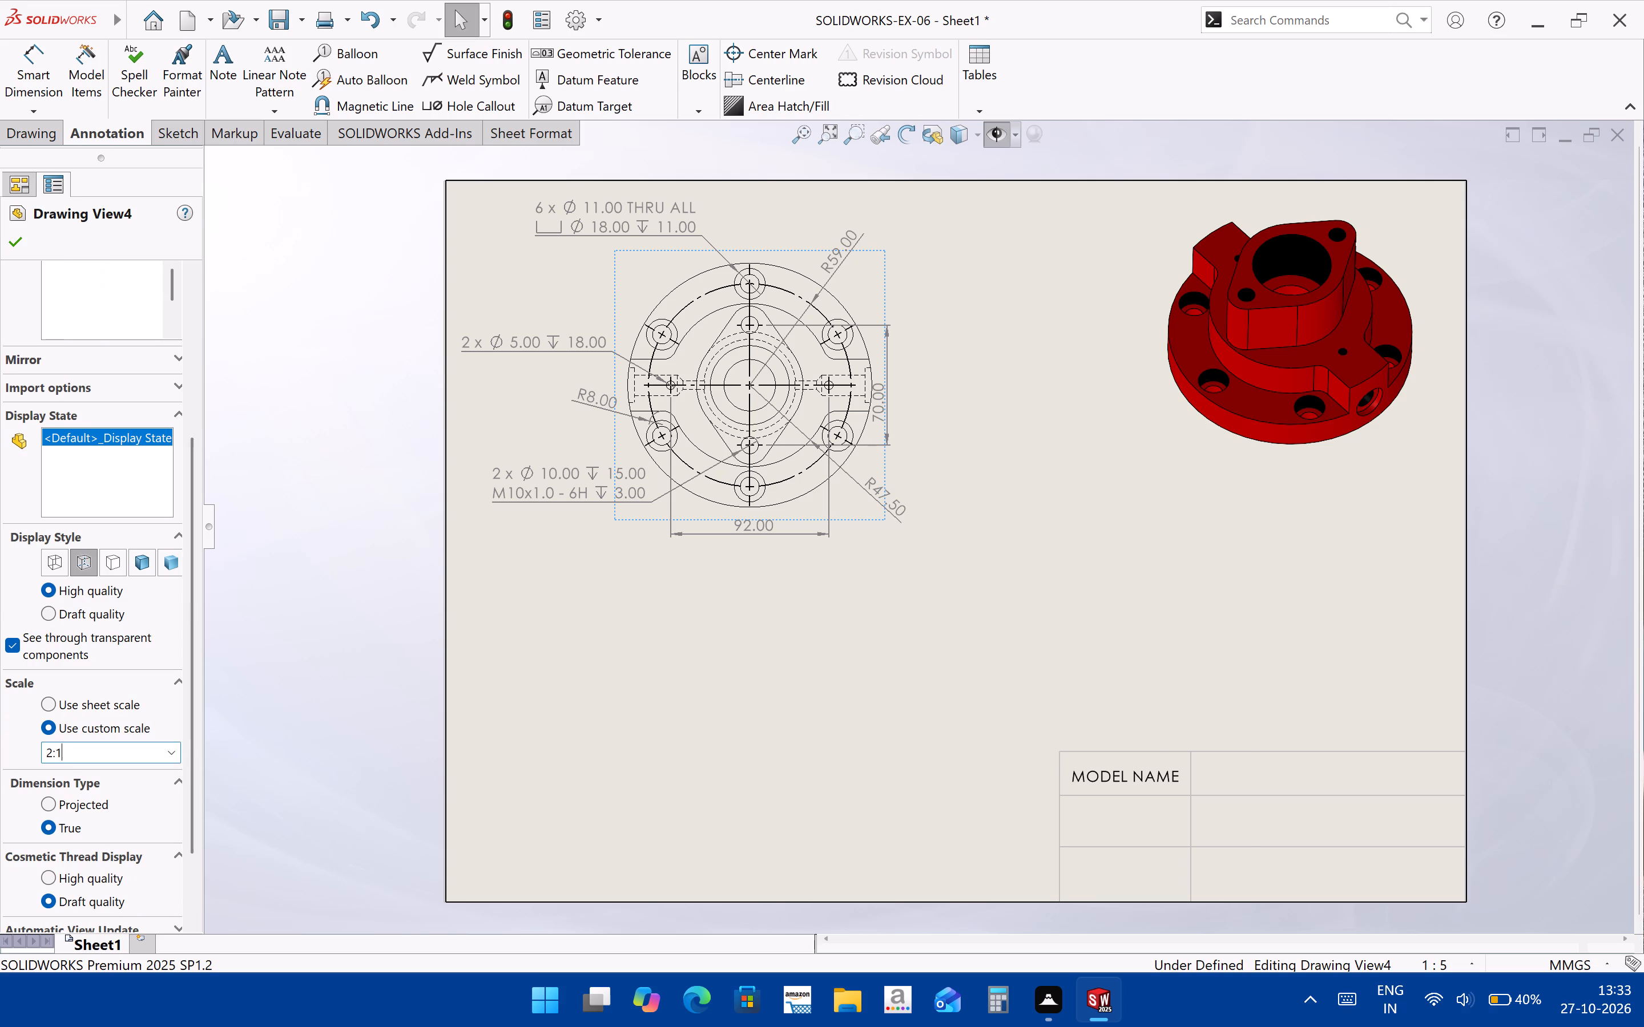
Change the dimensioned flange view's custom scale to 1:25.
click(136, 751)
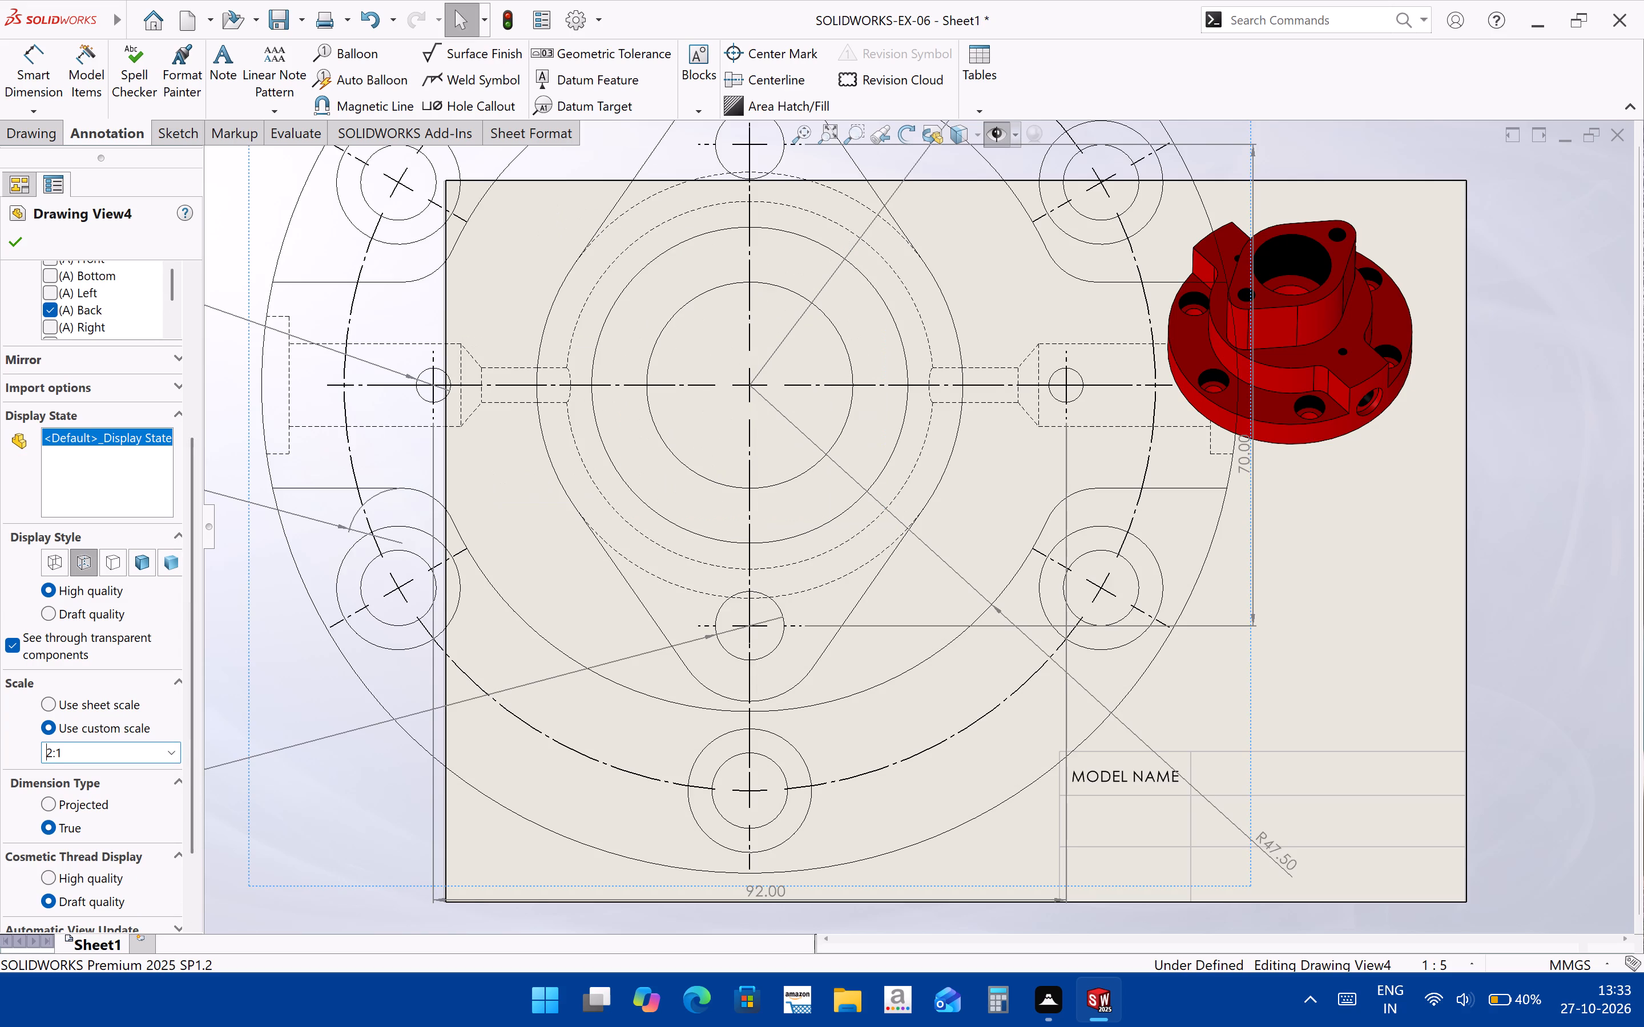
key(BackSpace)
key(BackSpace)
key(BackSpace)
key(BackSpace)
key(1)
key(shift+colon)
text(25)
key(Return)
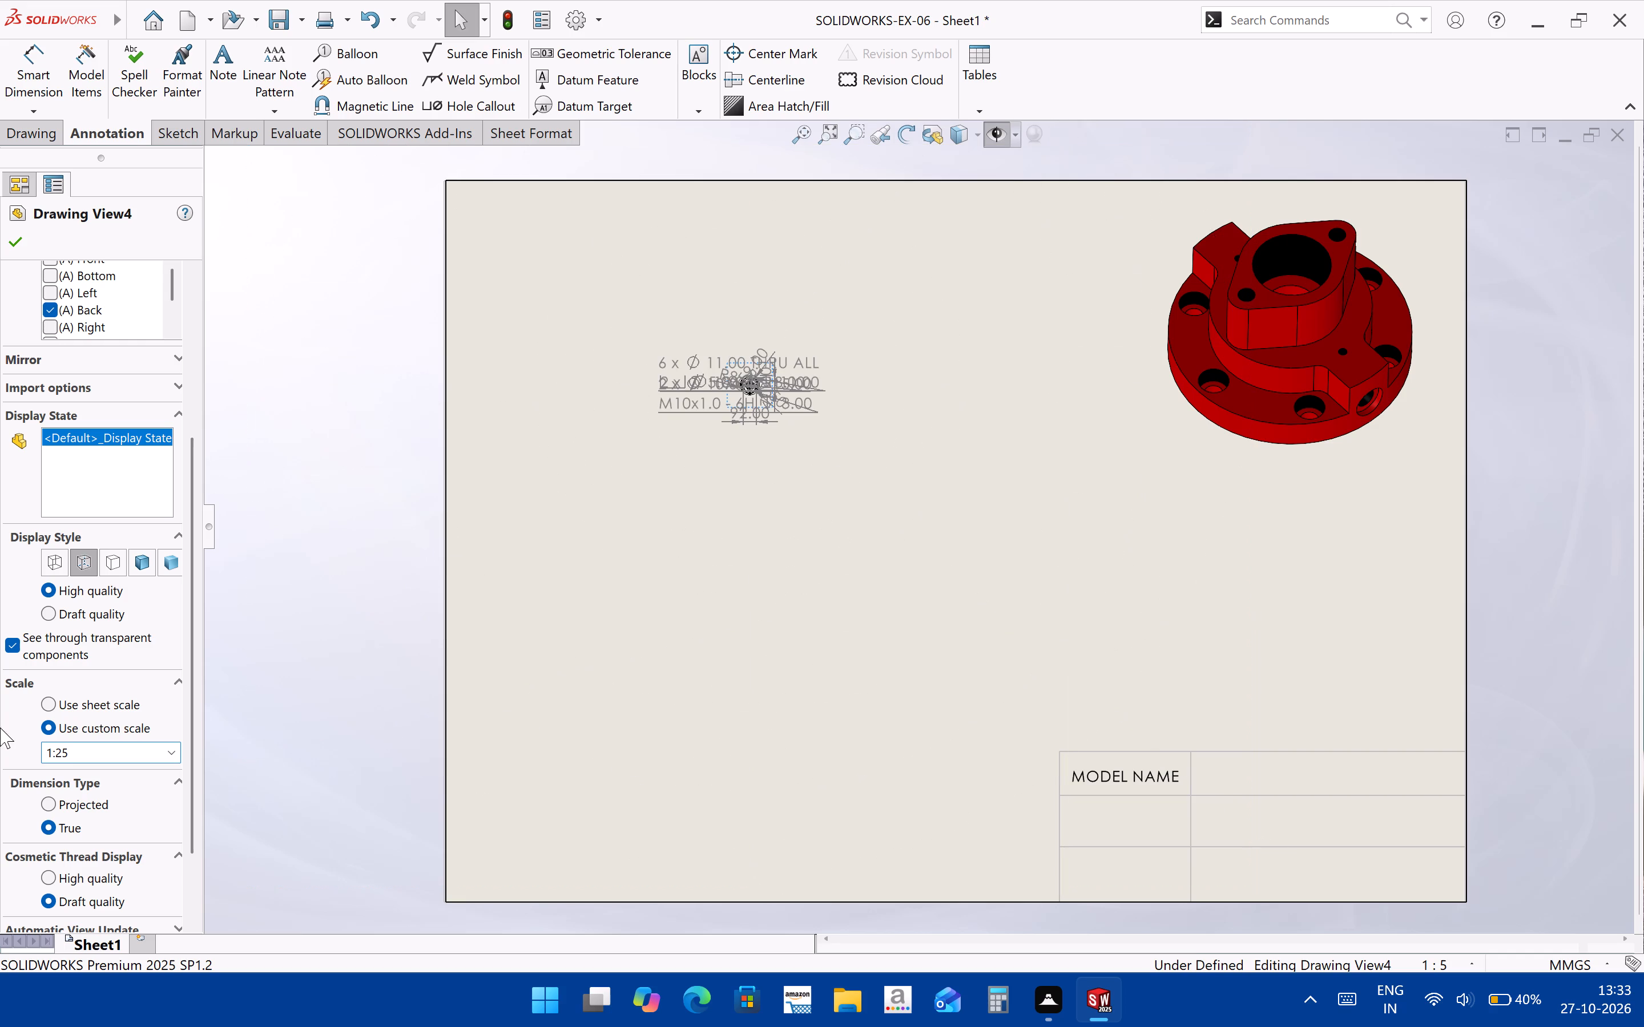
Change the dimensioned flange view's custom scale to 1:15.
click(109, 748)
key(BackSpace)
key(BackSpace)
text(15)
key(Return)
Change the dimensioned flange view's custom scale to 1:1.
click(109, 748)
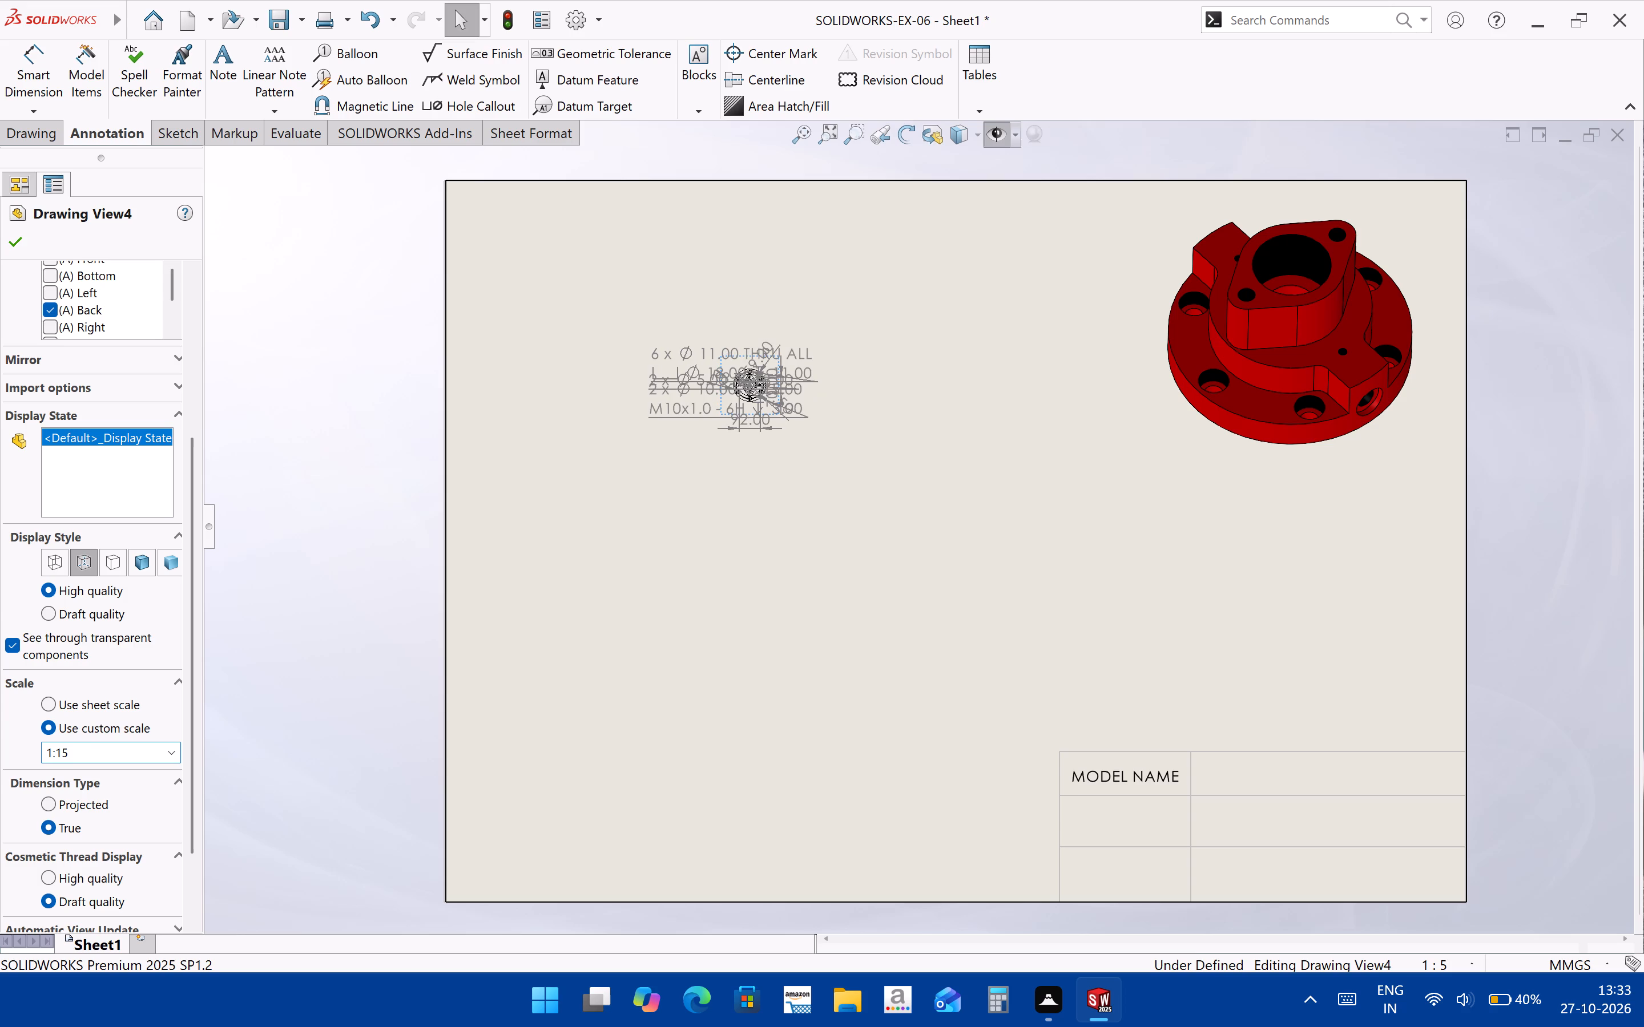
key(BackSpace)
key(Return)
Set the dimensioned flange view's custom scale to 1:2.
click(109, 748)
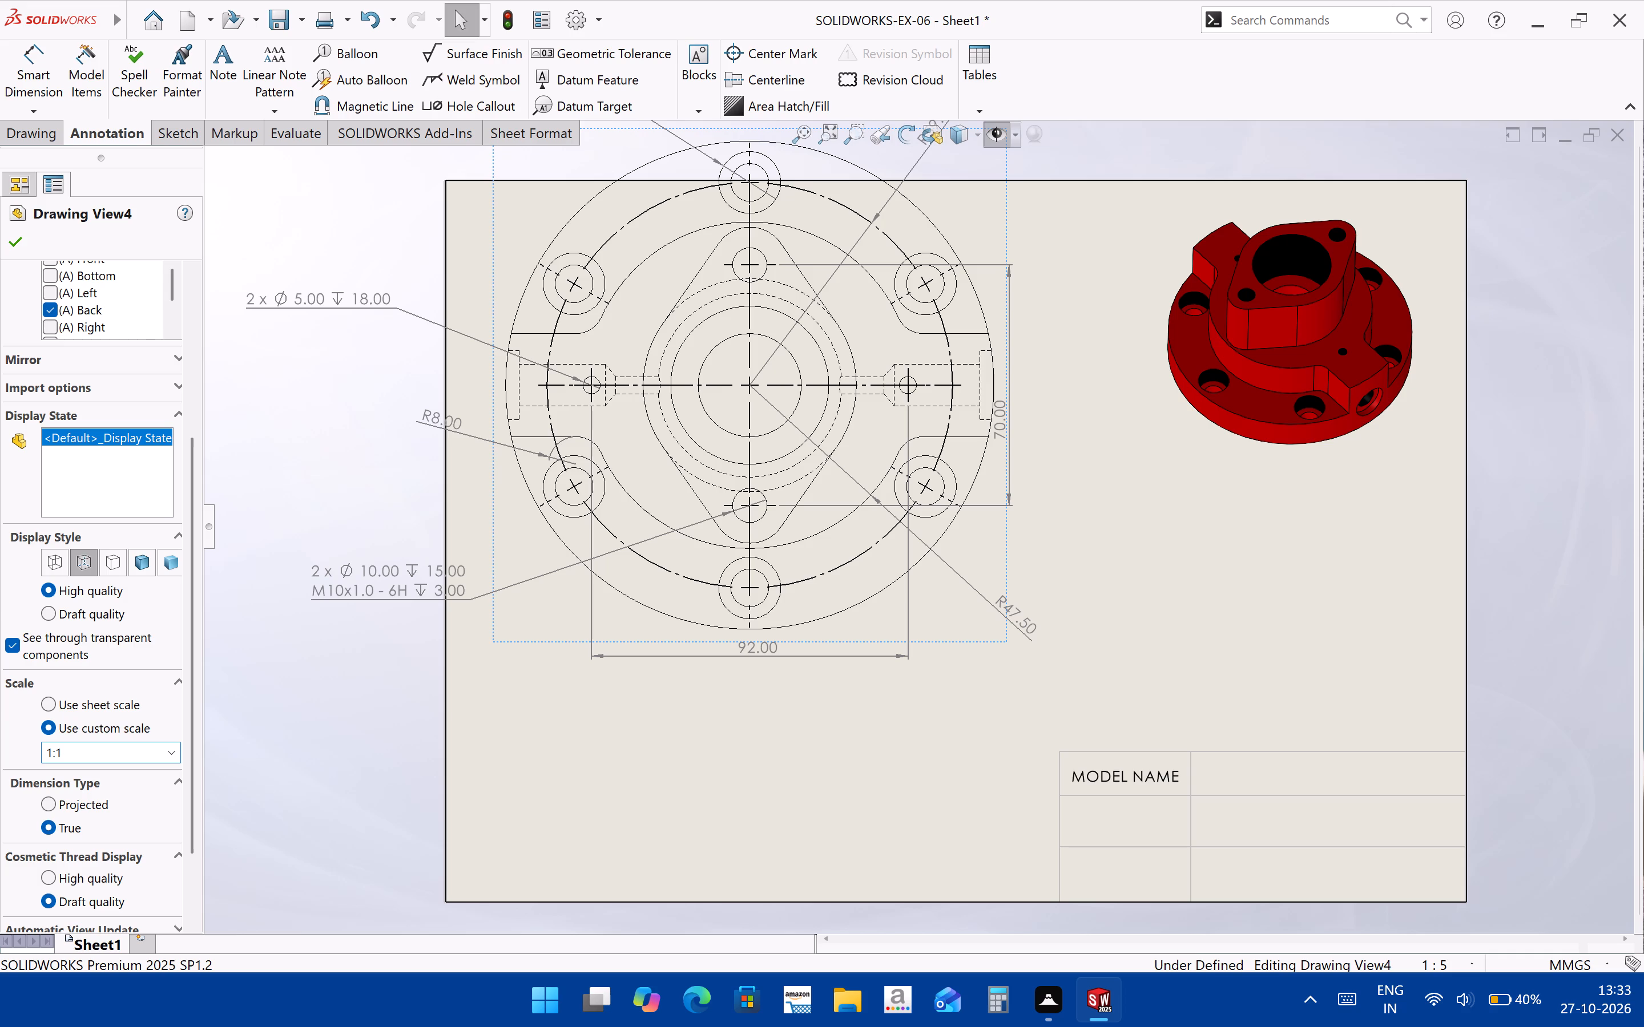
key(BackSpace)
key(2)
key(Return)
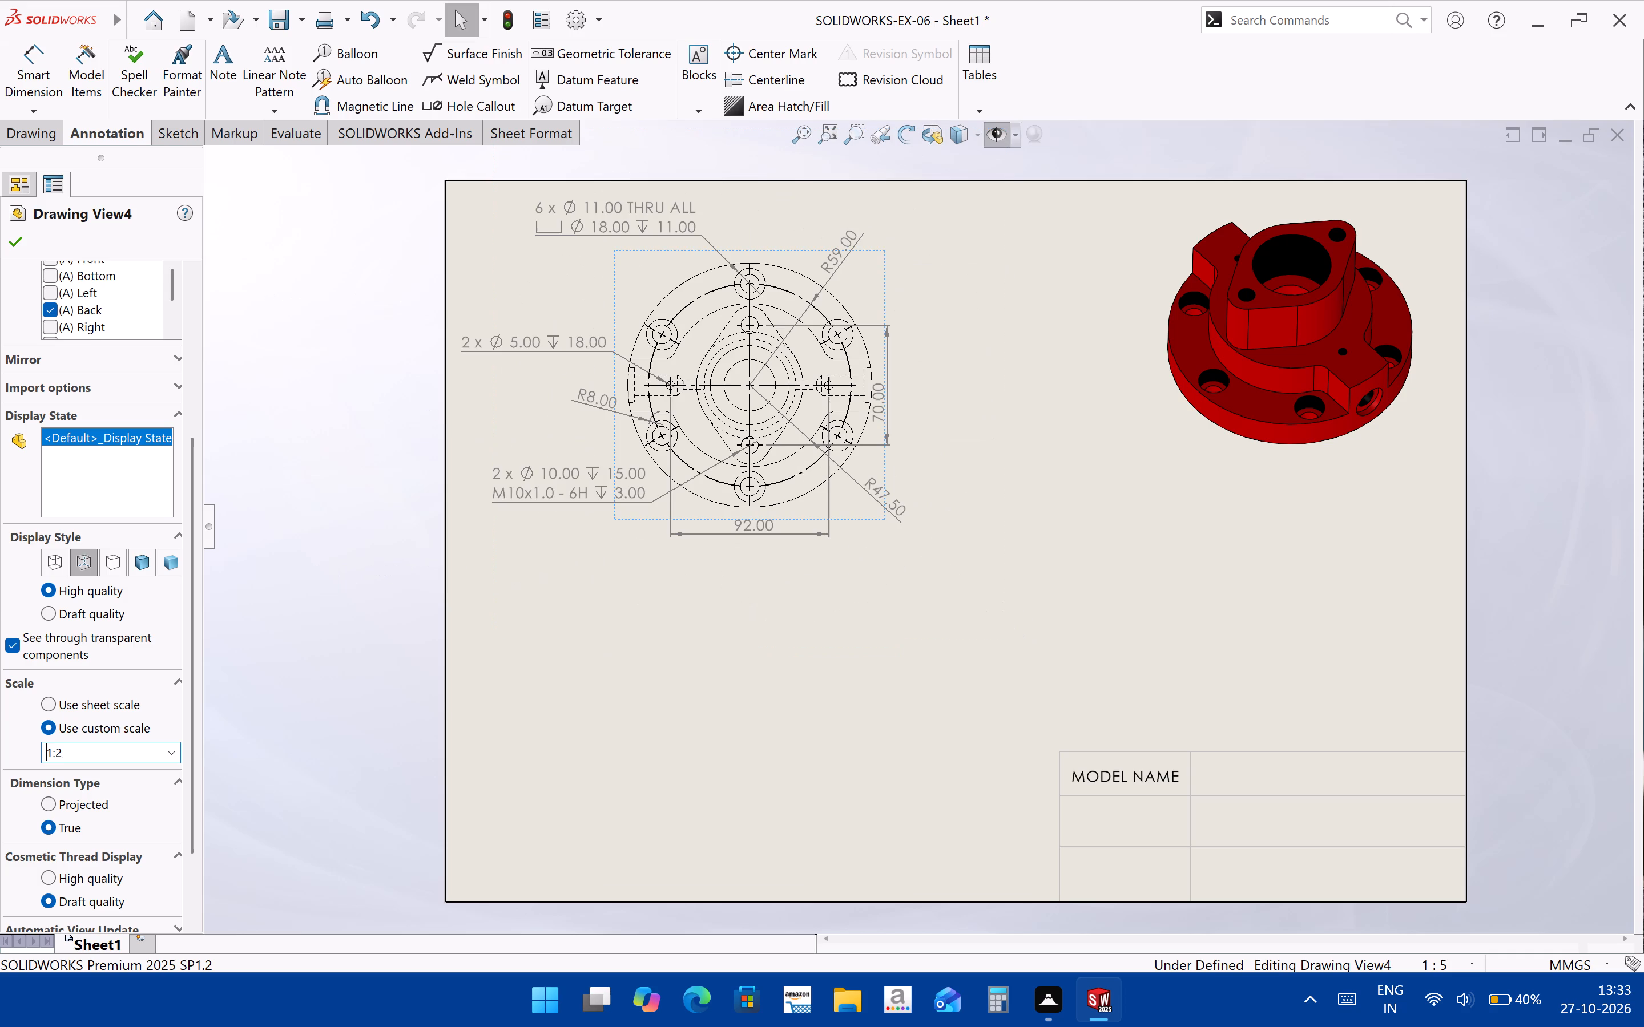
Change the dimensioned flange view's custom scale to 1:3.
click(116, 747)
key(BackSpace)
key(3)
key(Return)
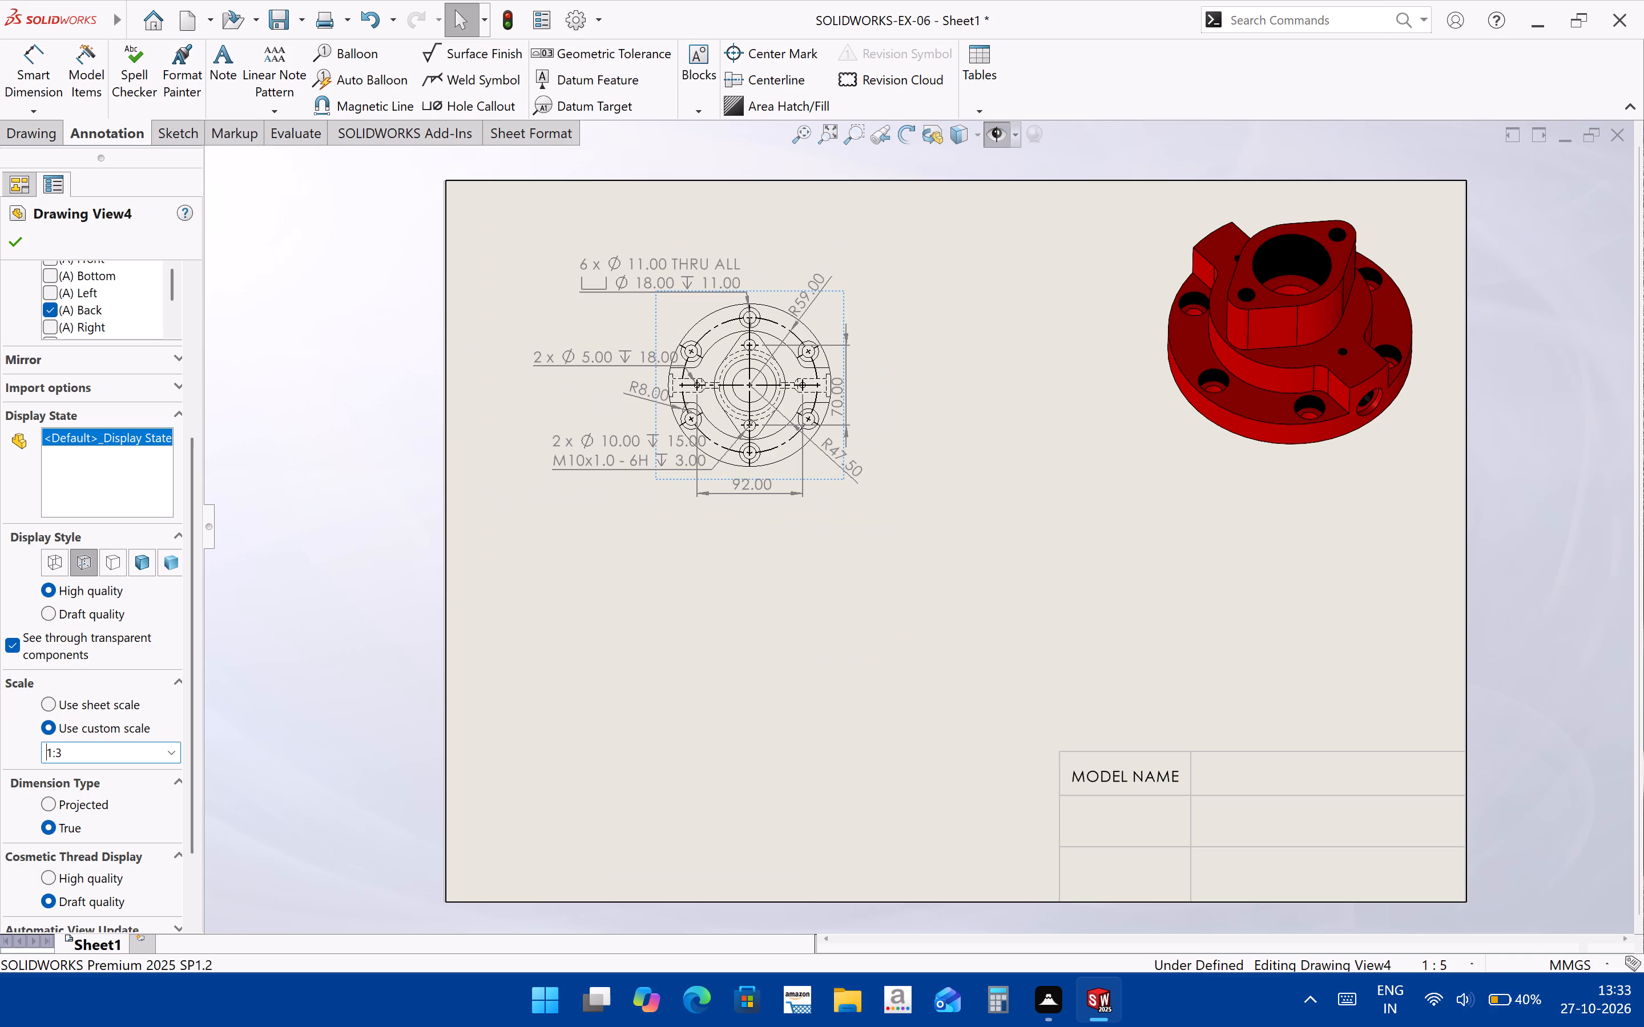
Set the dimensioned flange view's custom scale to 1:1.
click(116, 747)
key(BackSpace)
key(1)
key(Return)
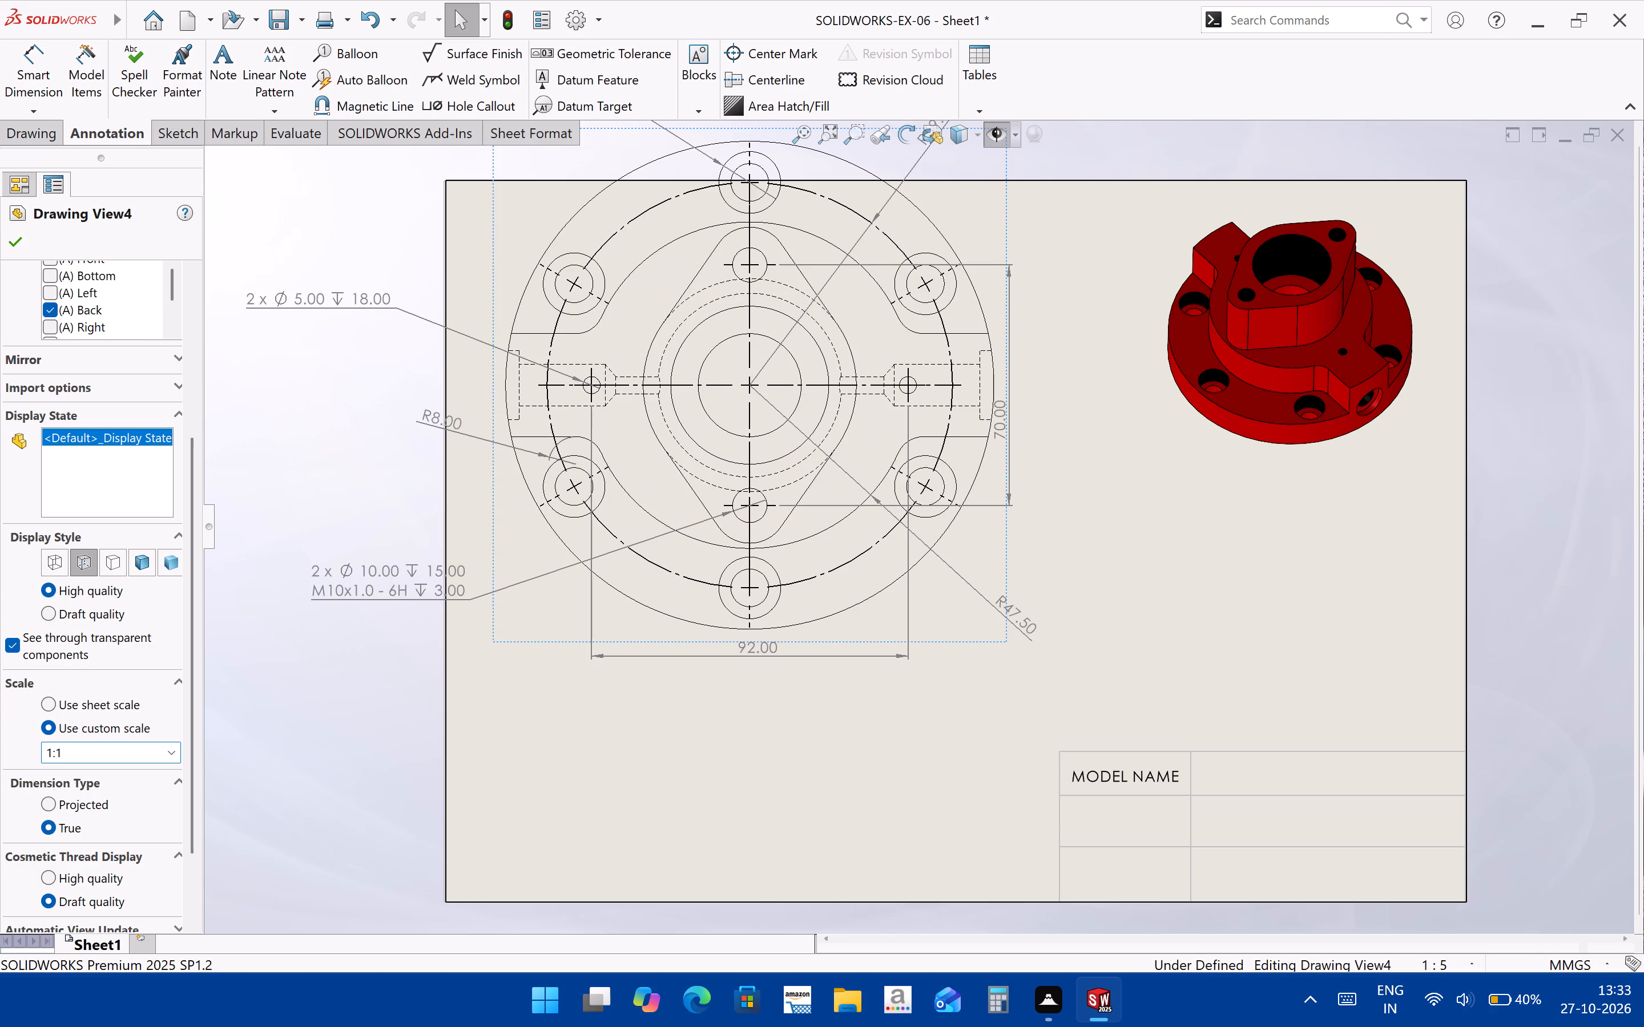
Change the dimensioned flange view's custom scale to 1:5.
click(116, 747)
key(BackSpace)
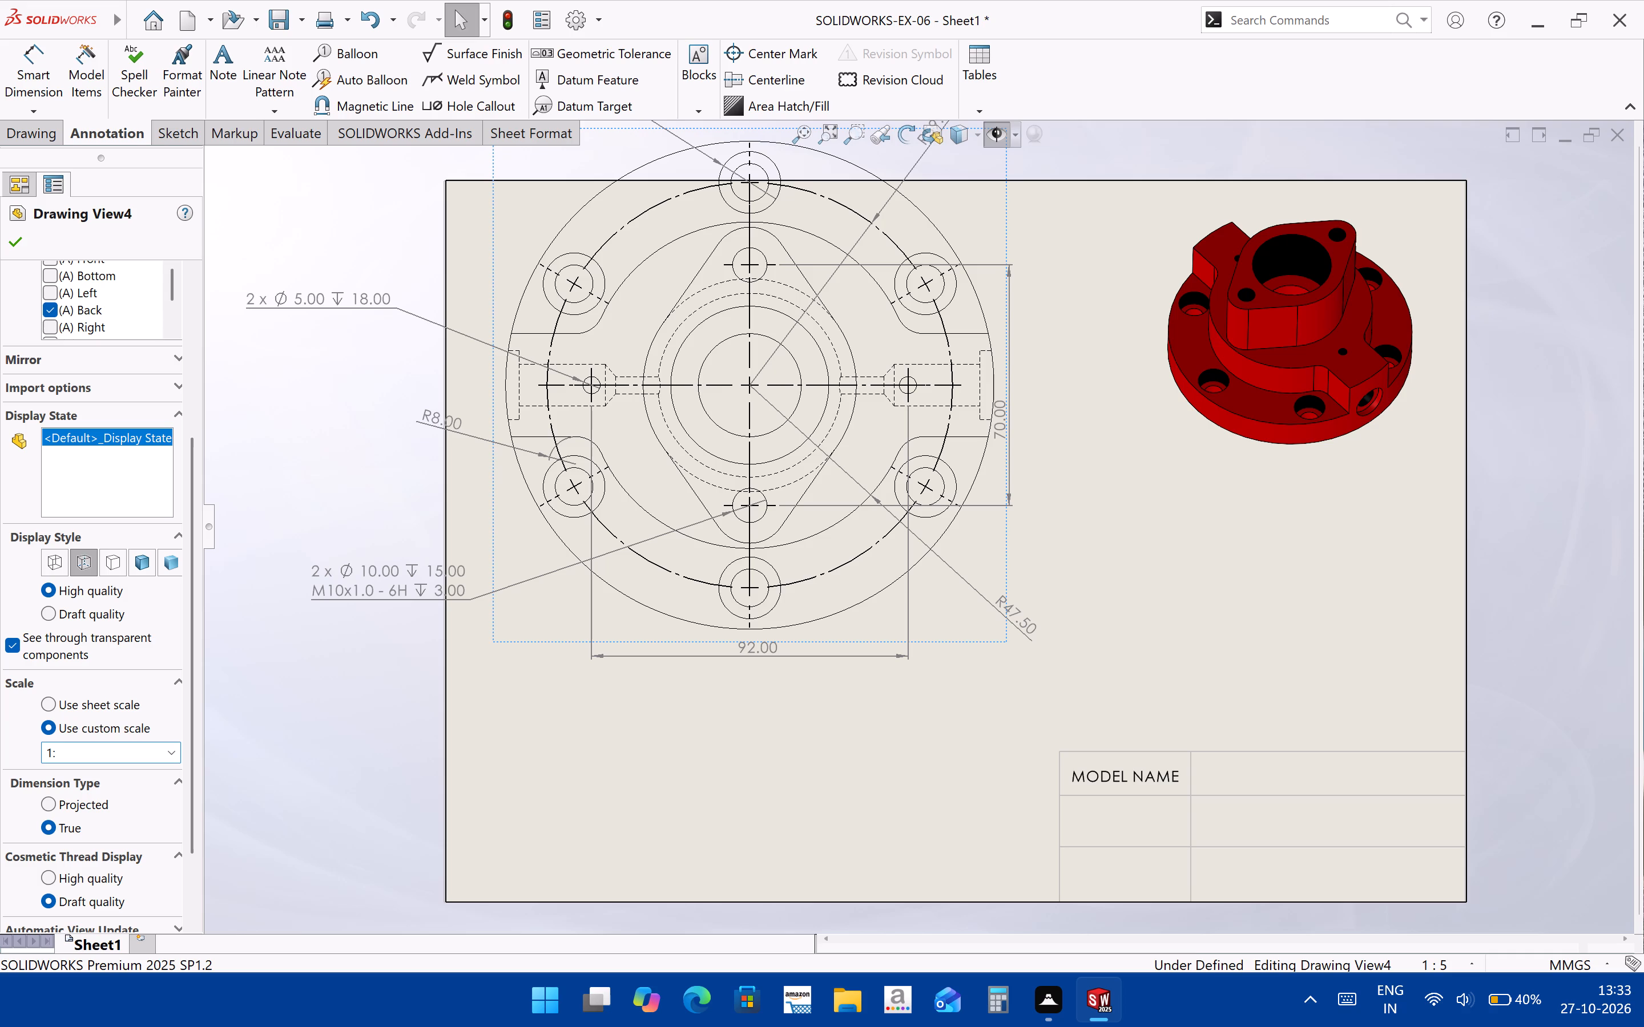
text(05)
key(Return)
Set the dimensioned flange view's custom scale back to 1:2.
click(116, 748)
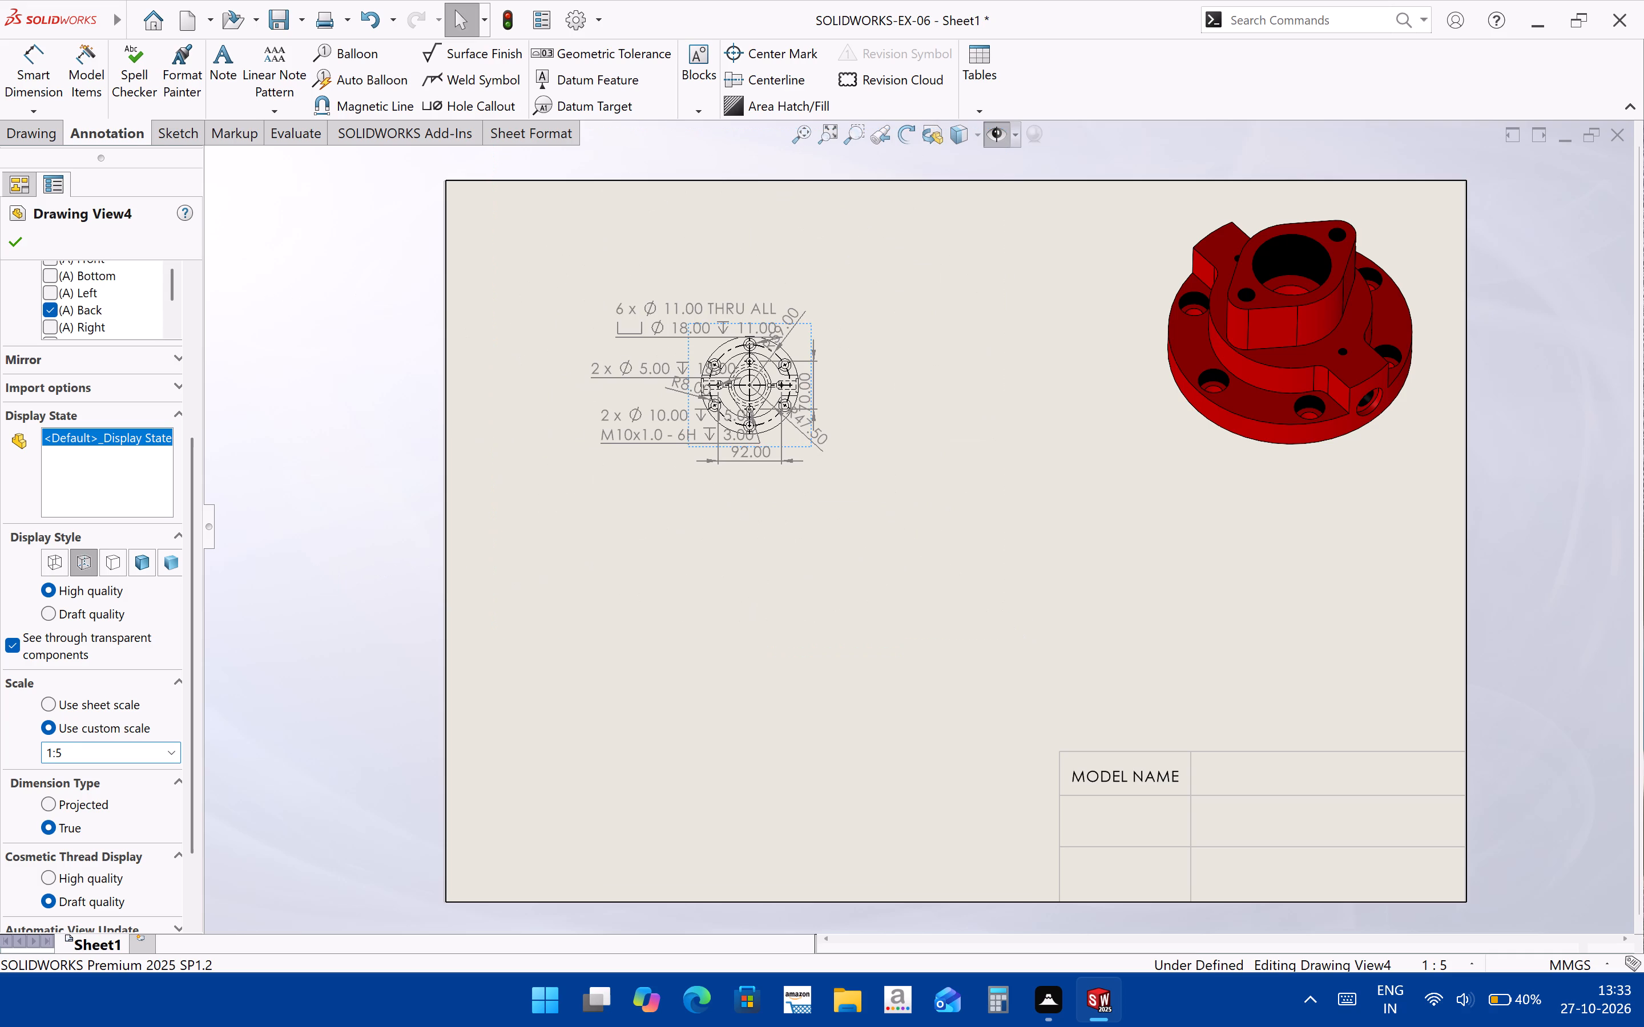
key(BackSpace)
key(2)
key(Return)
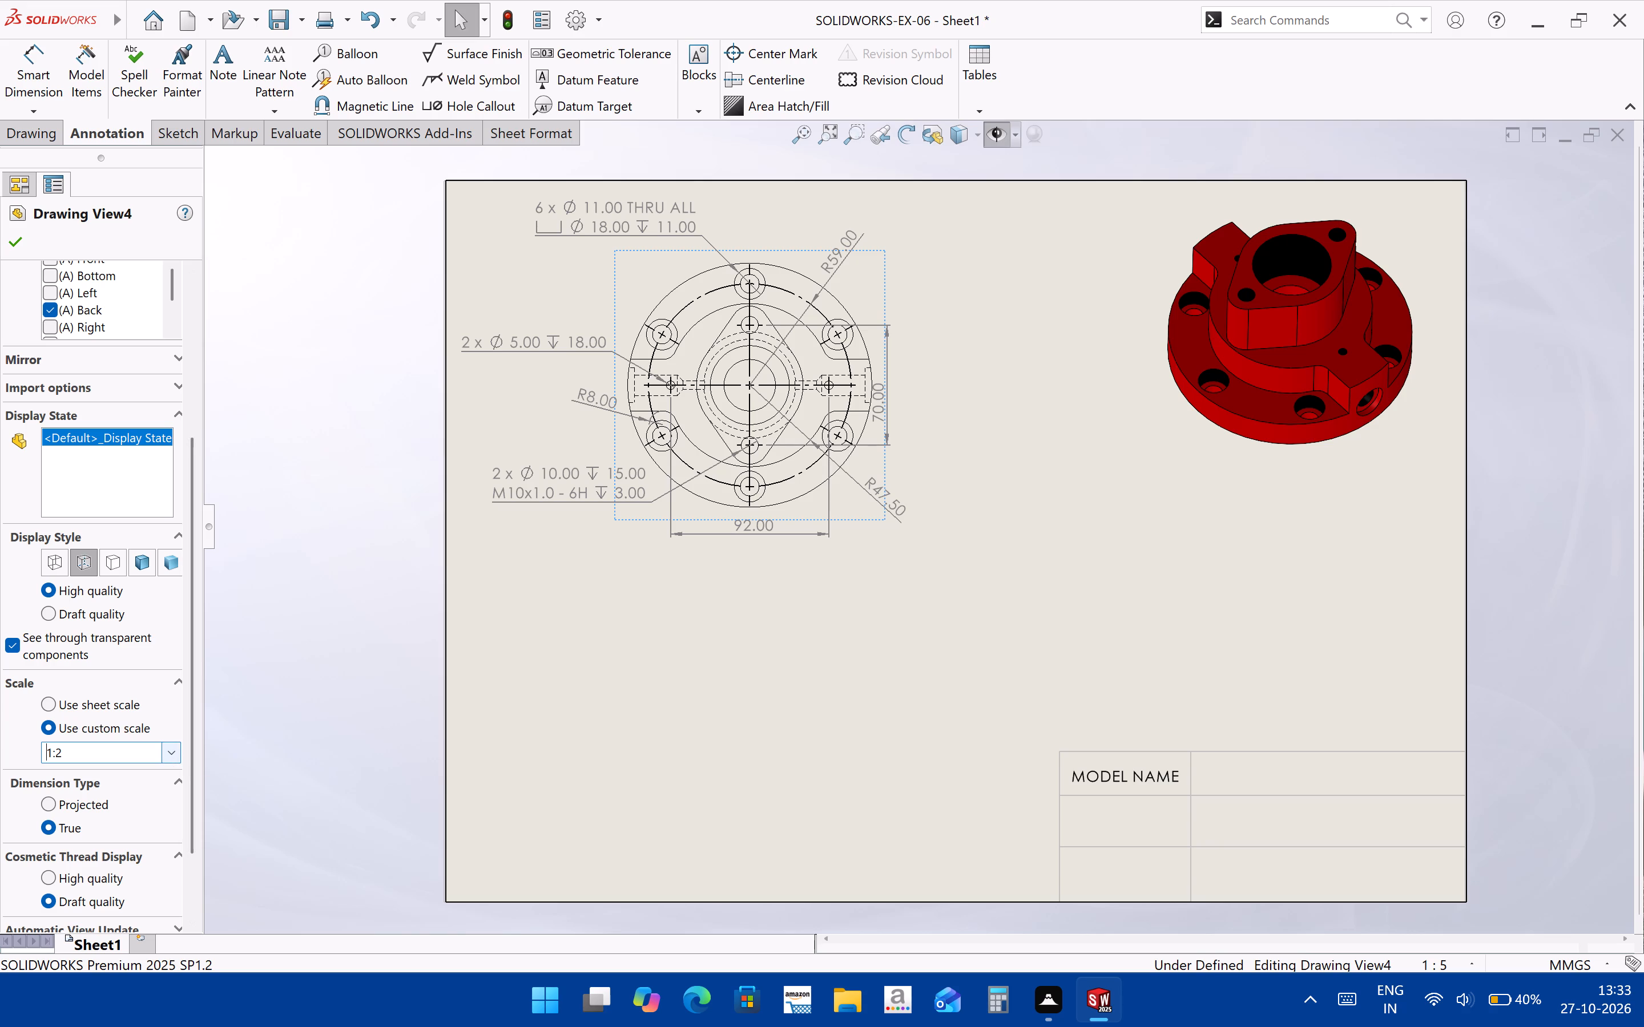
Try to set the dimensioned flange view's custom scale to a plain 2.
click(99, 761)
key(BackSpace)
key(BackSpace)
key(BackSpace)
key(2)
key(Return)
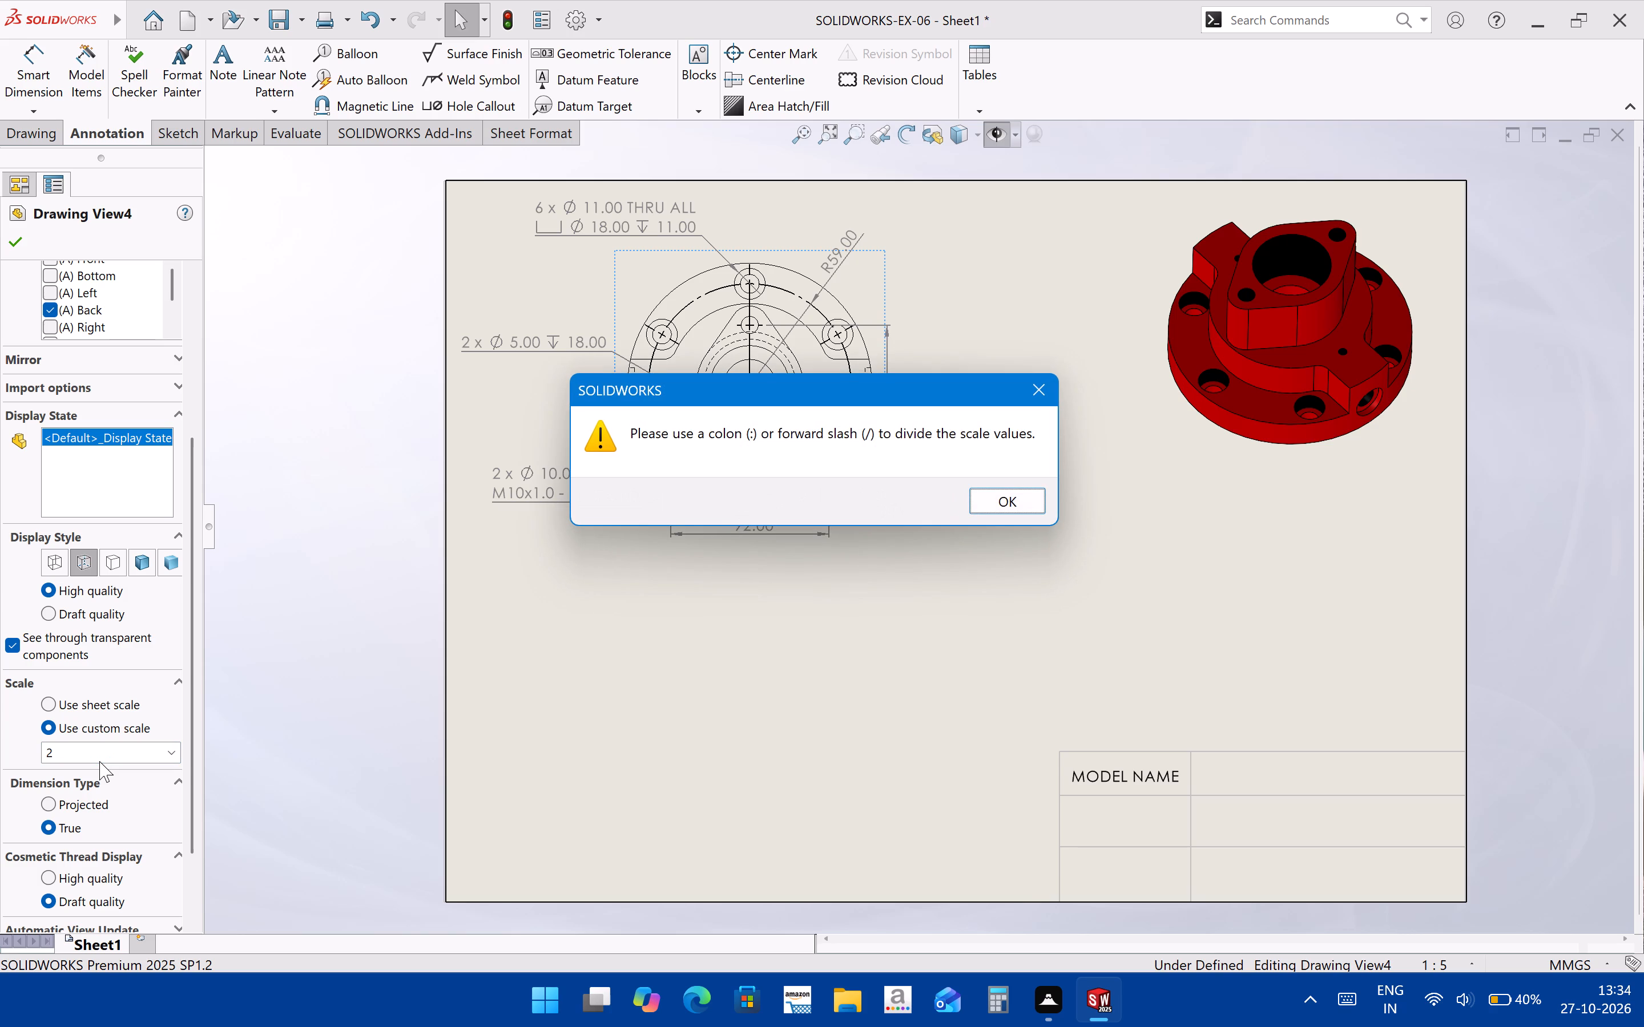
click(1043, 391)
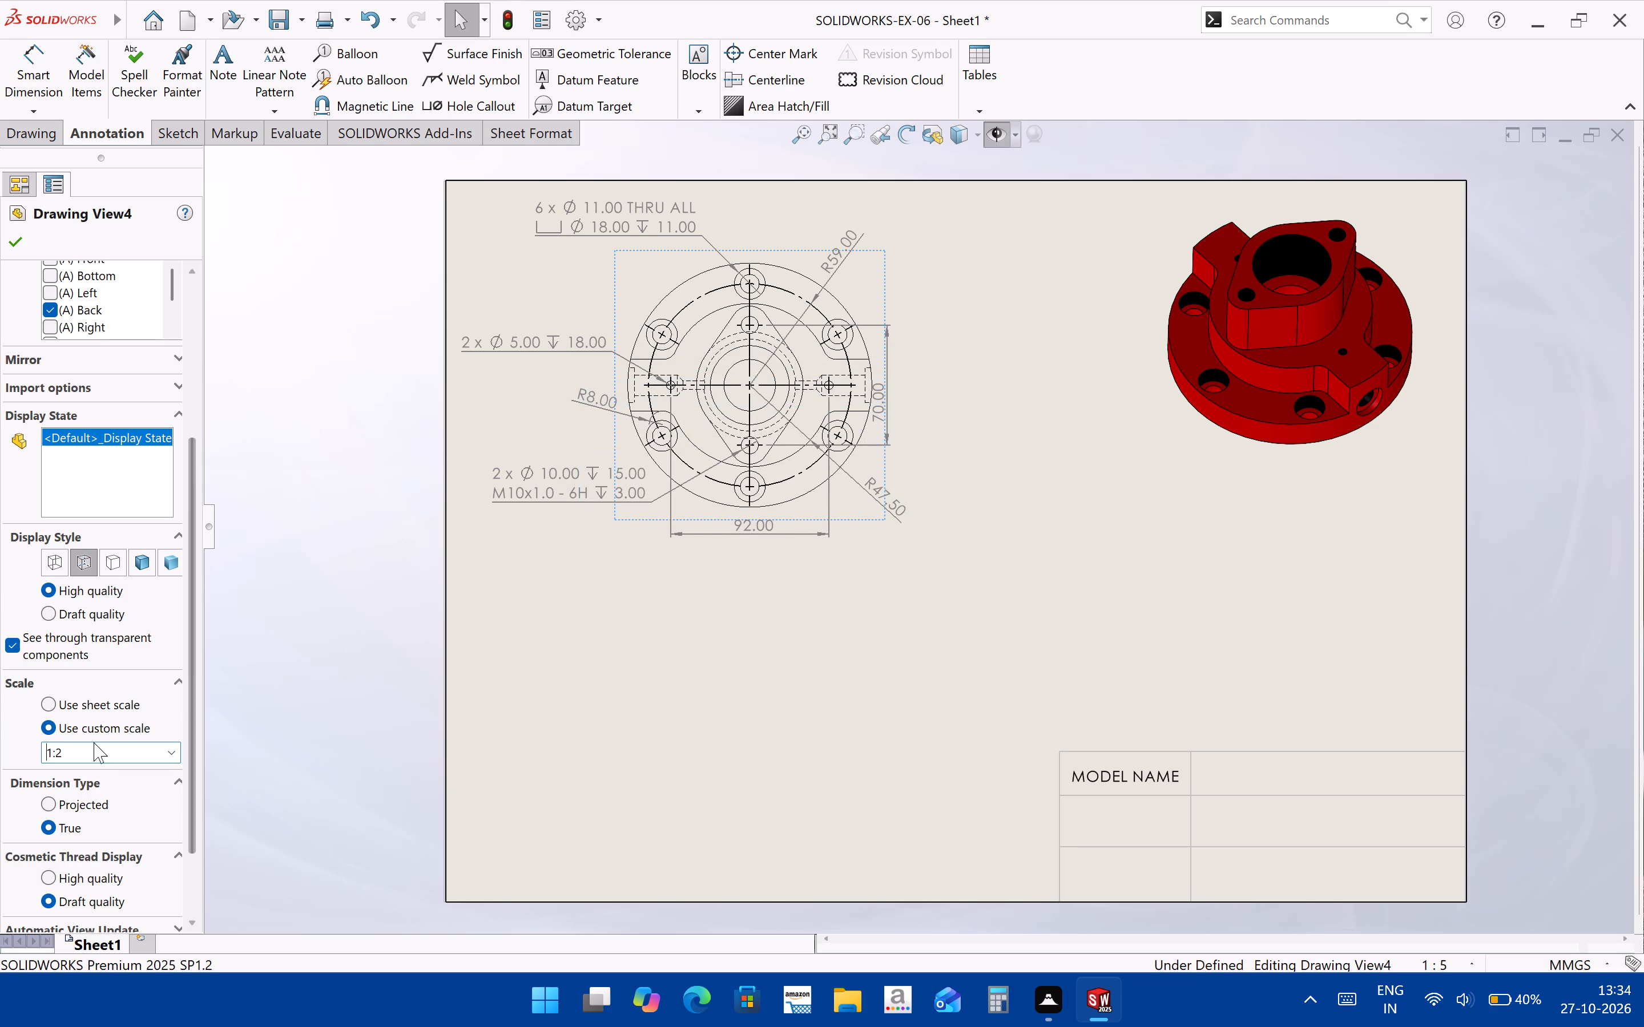
Set the dimensioned flange view's custom scale to 2:2.
click(85, 758)
key(Left)
key(Left)
key(BackSpace)
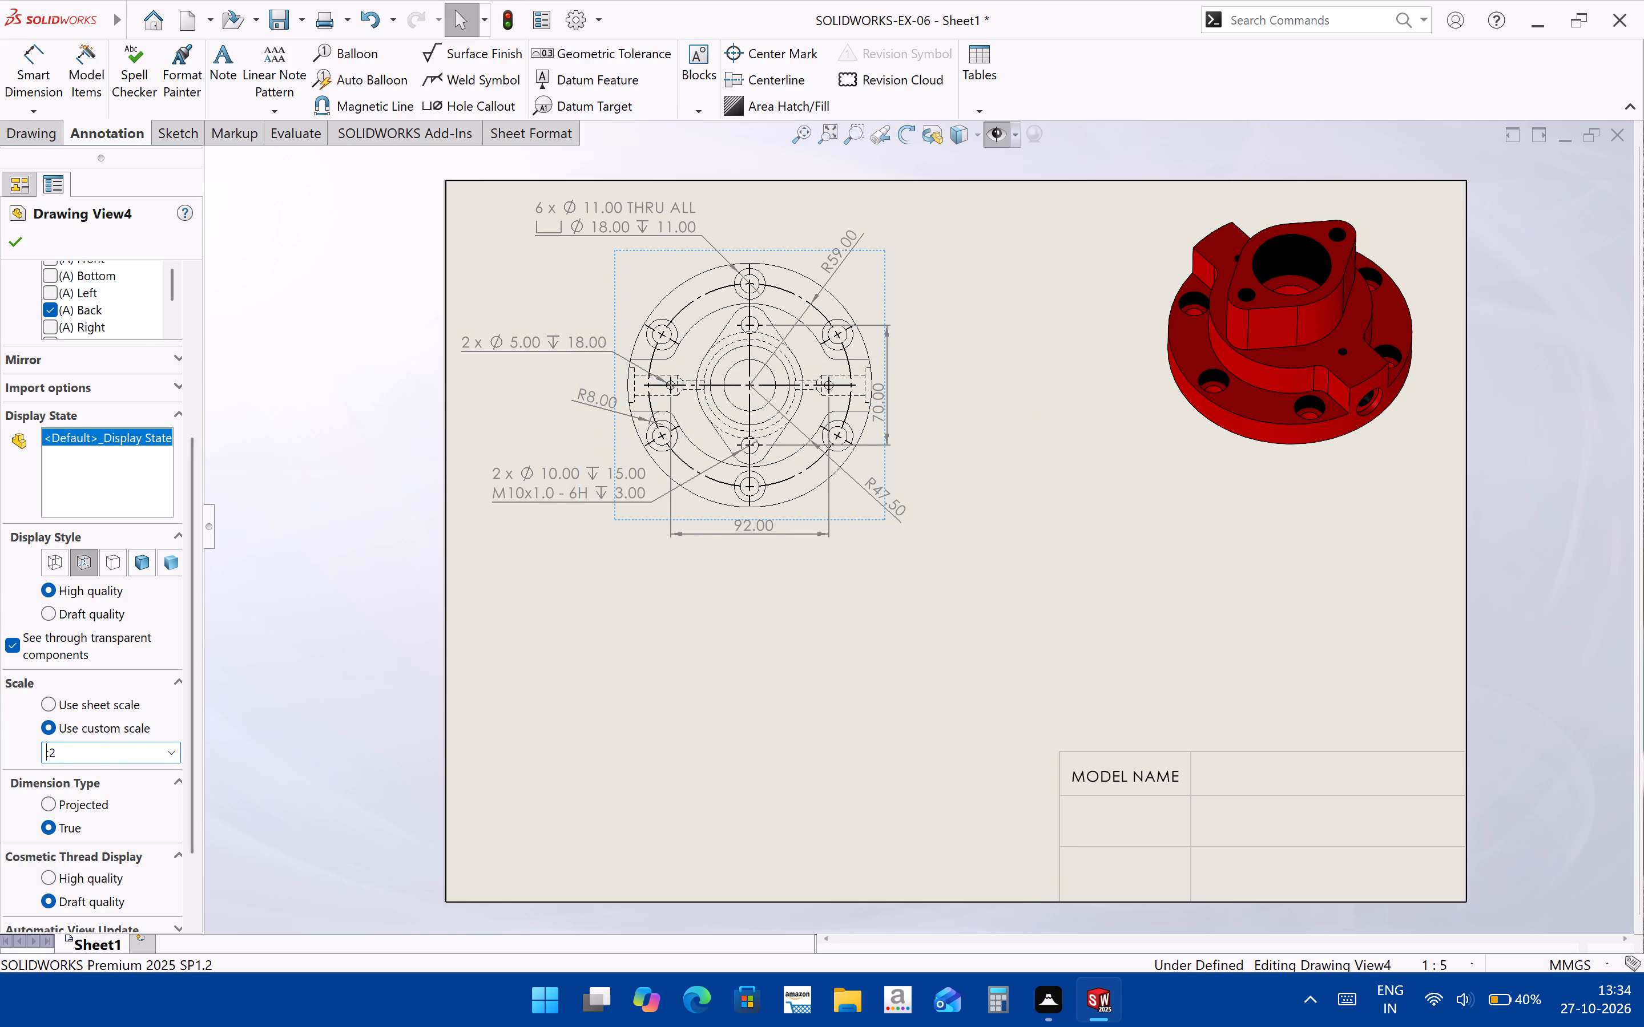
key(2)
key(Return)
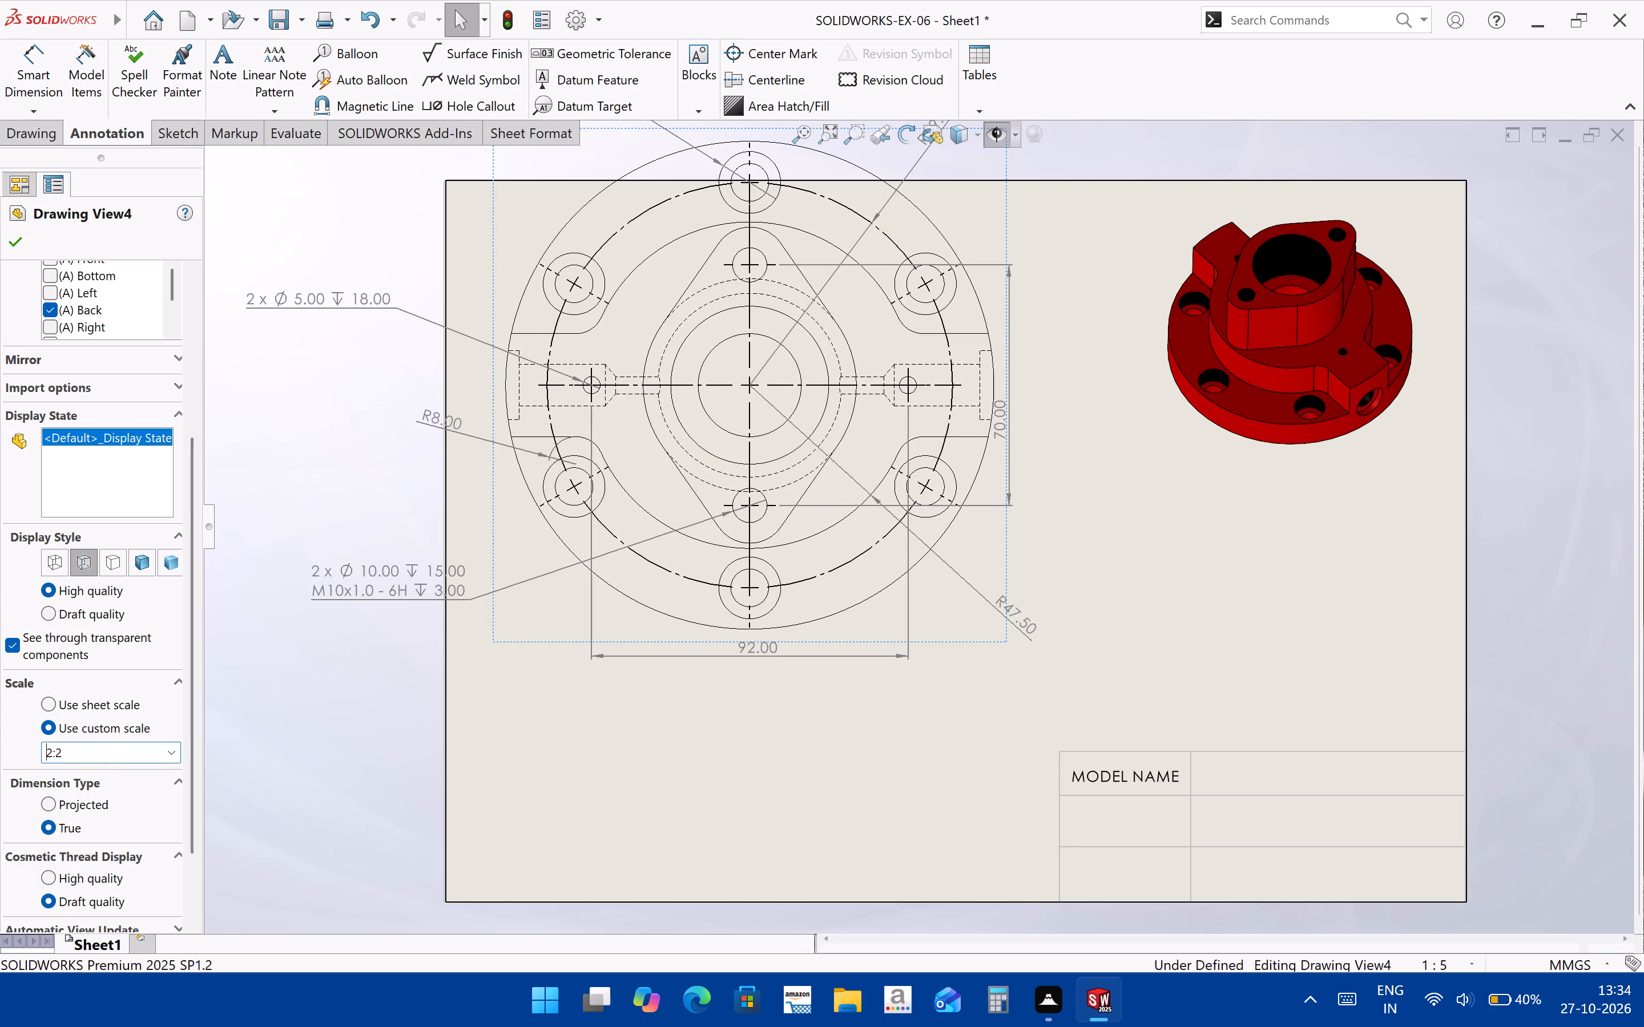
Set the dimensioned flange view's custom scale to 2:3.
click(85, 758)
key(BackSpace)
key(3)
key(Return)
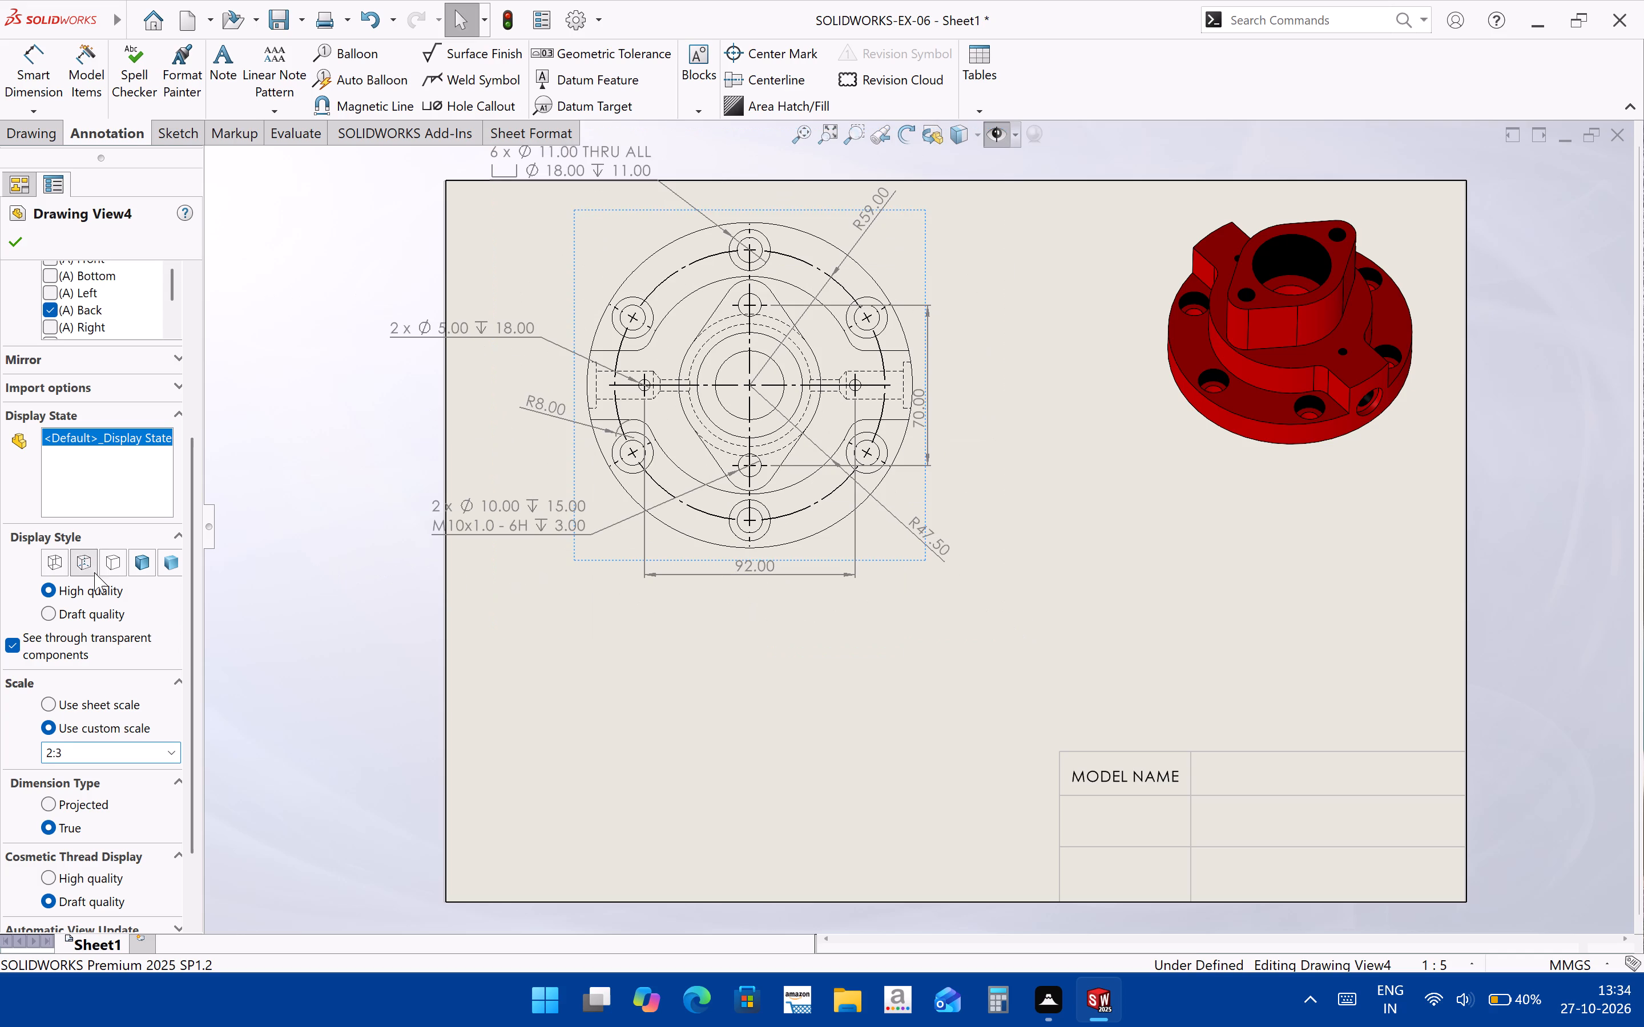
Nudge the flange view and reposition its counterbore and 2 x Ø5.00 hole callouts inside the sheet border.
scroll(597, 699, up, 2)
scroll(1030, 590, down, 1)
middle_drag(1030, 591, 968, 611)
drag(841, 565, 854, 585)
drag(571, 275, 562, 316)
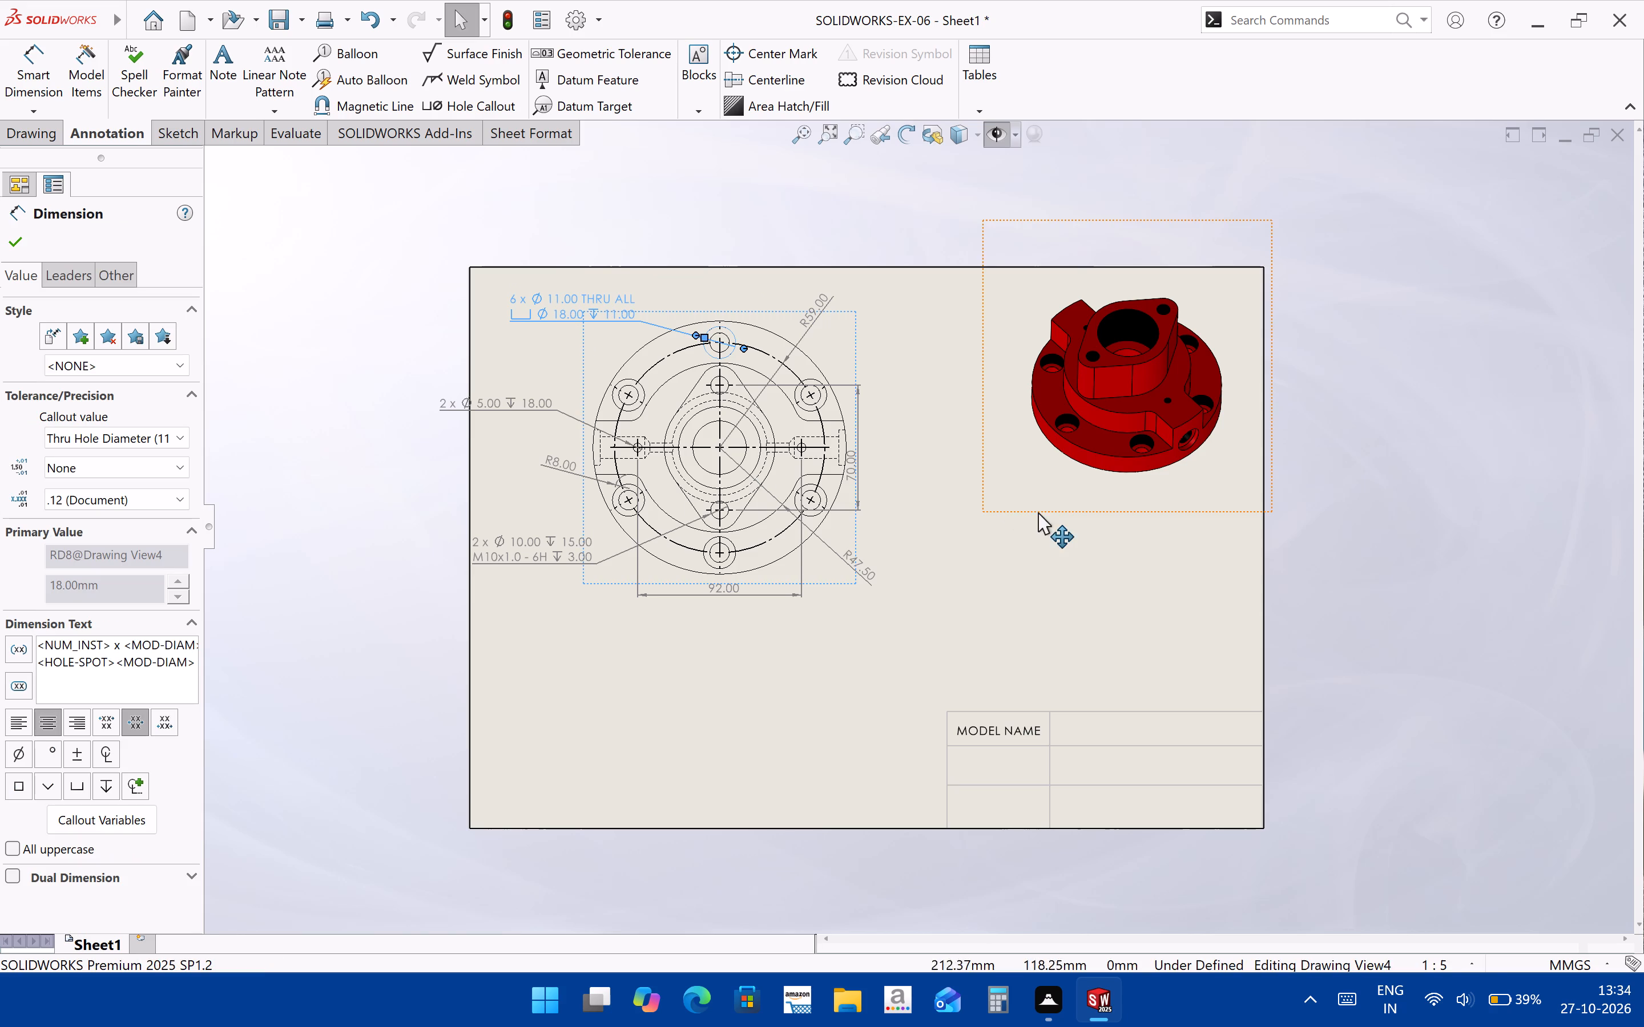
click(1038, 512)
click(1071, 575)
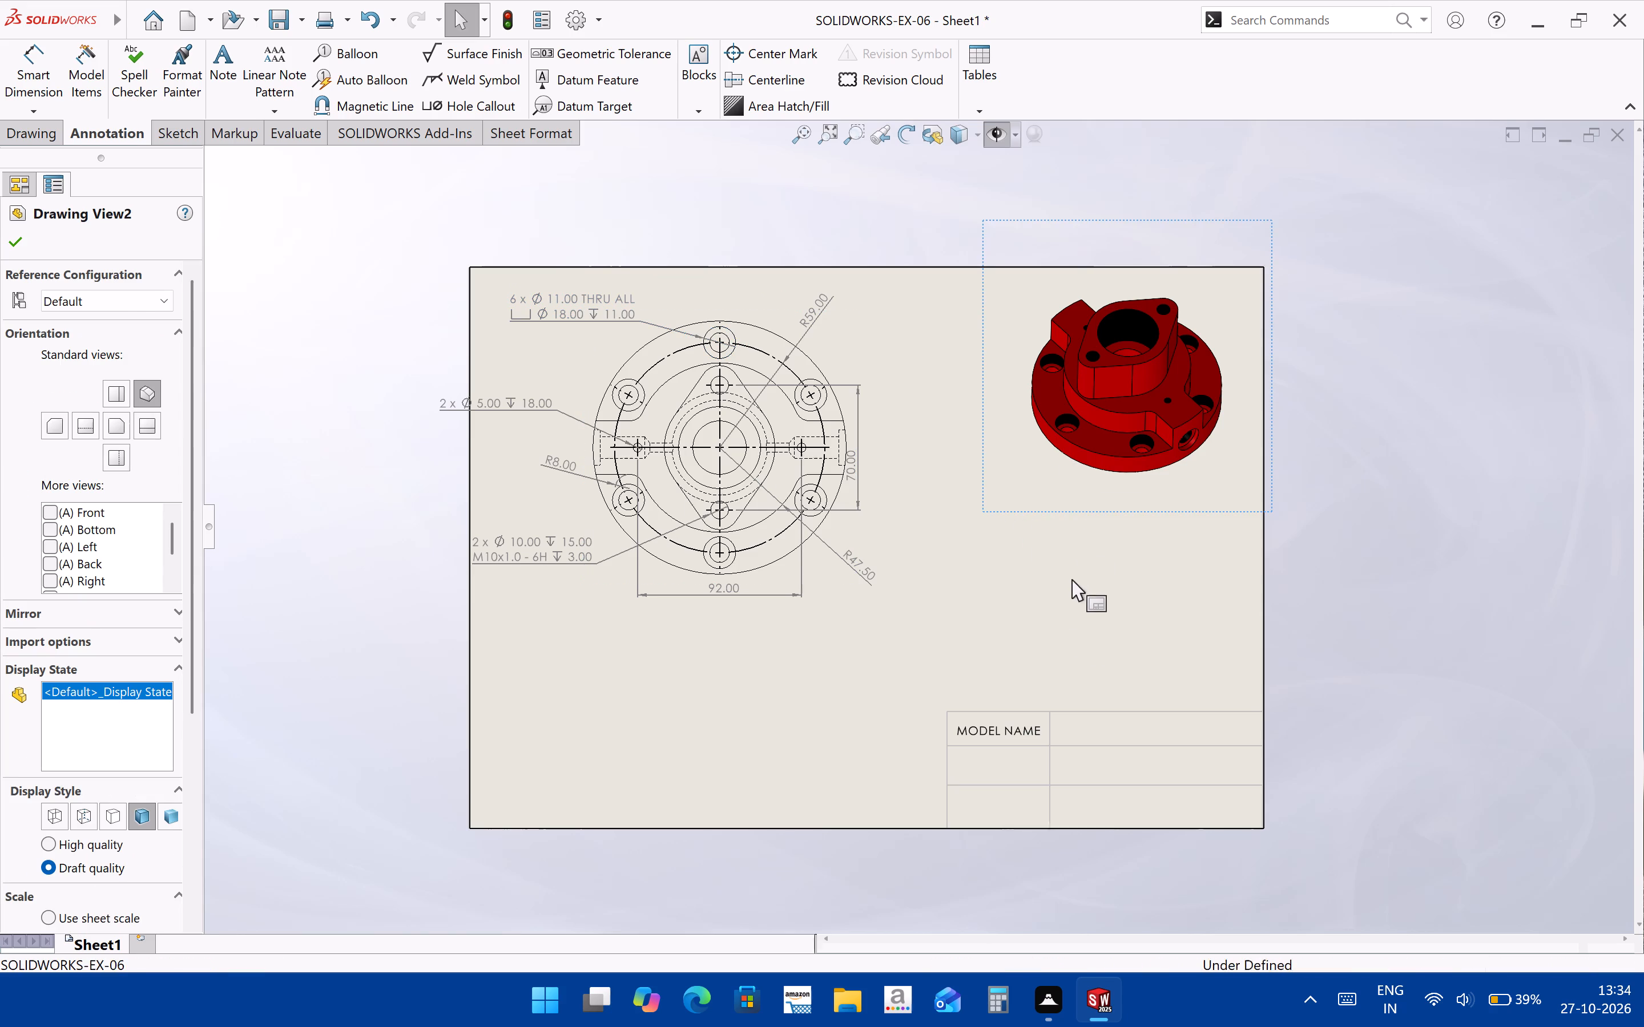
scroll(521, 392, down, 2)
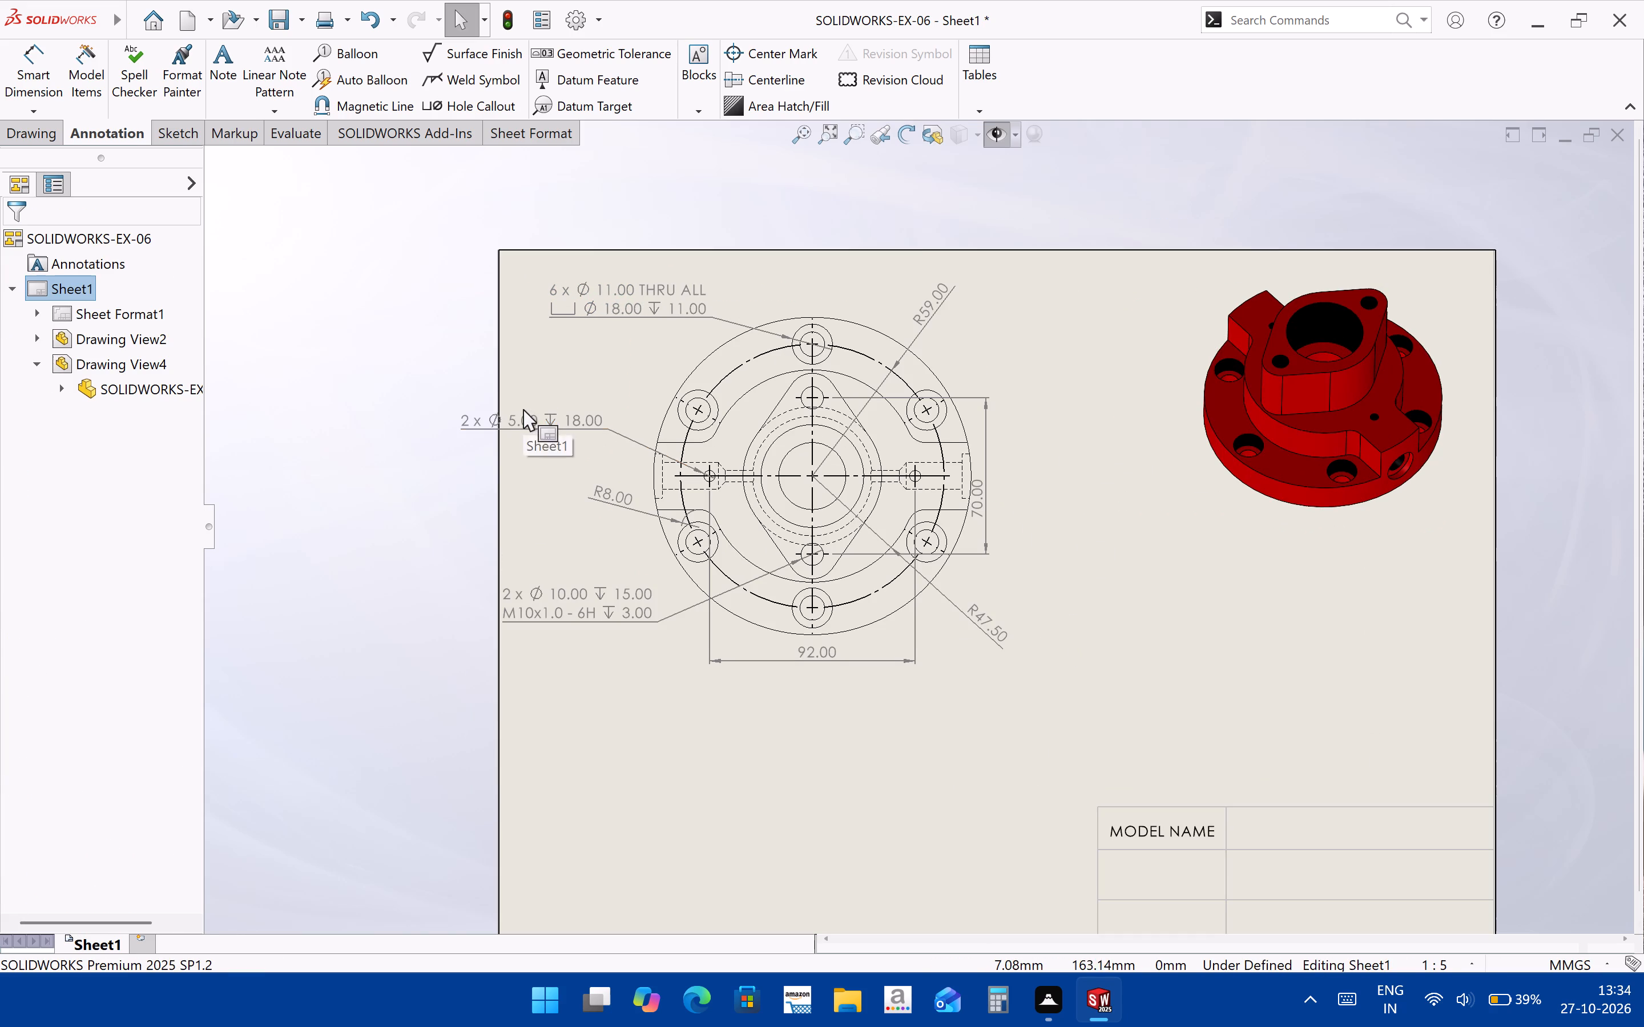
drag(524, 415, 562, 410)
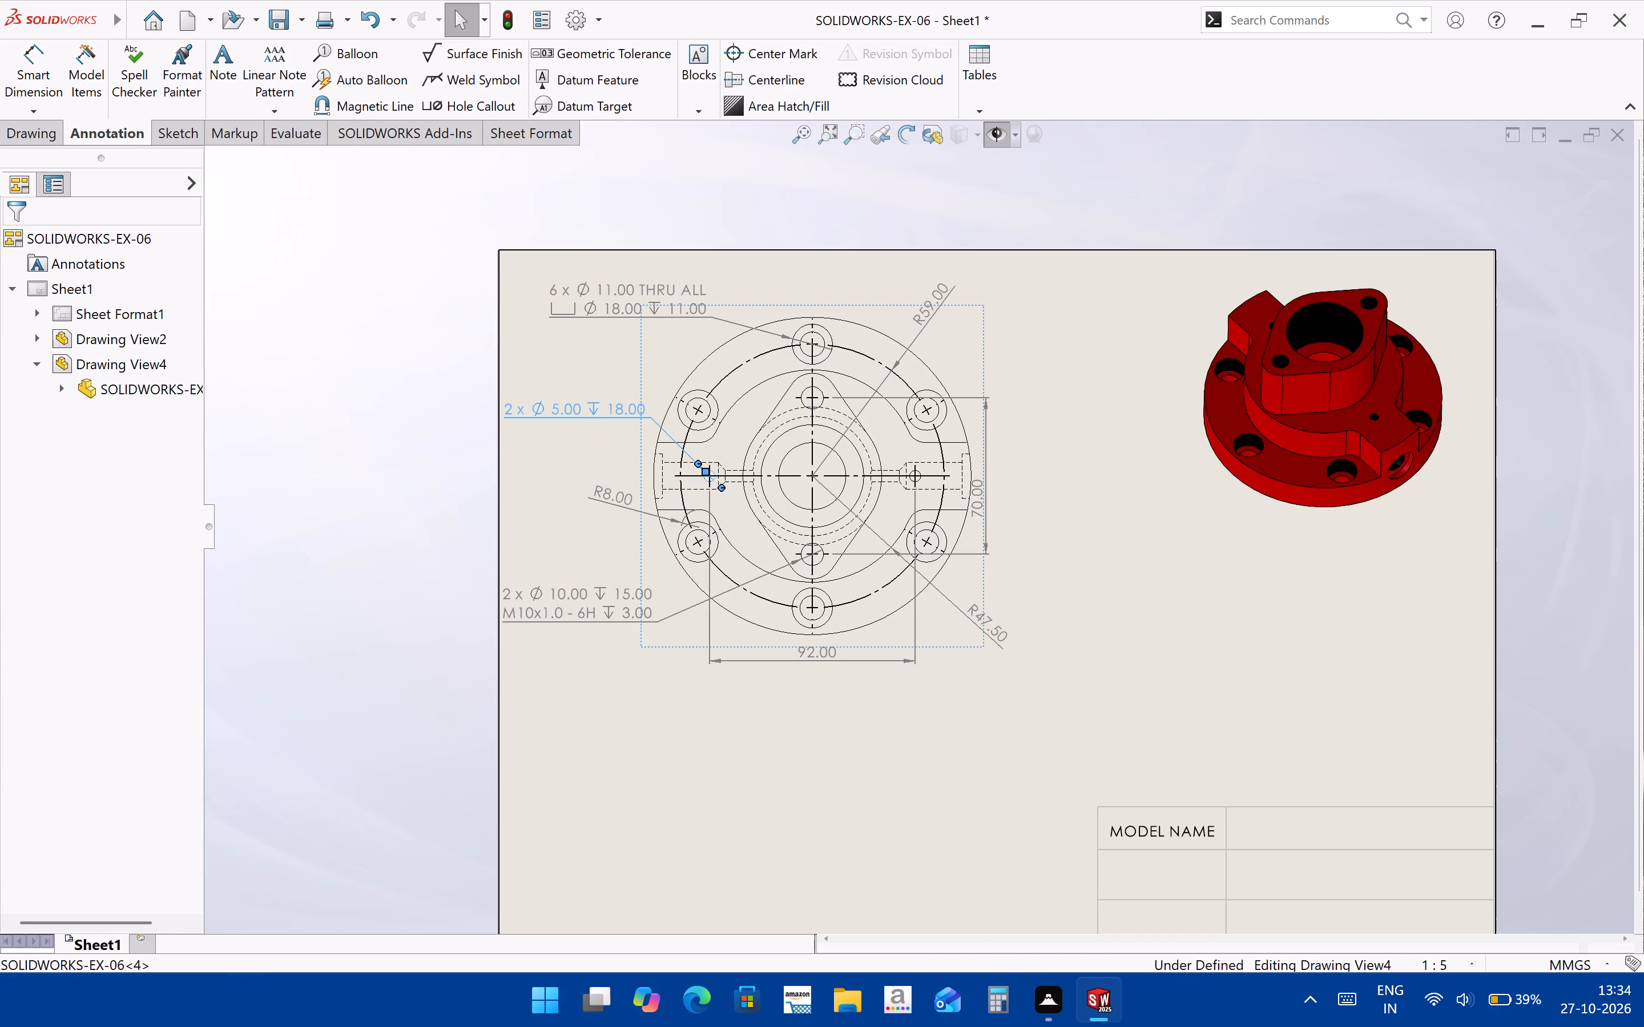
click(1157, 642)
middle_drag(669, 766, 640, 717)
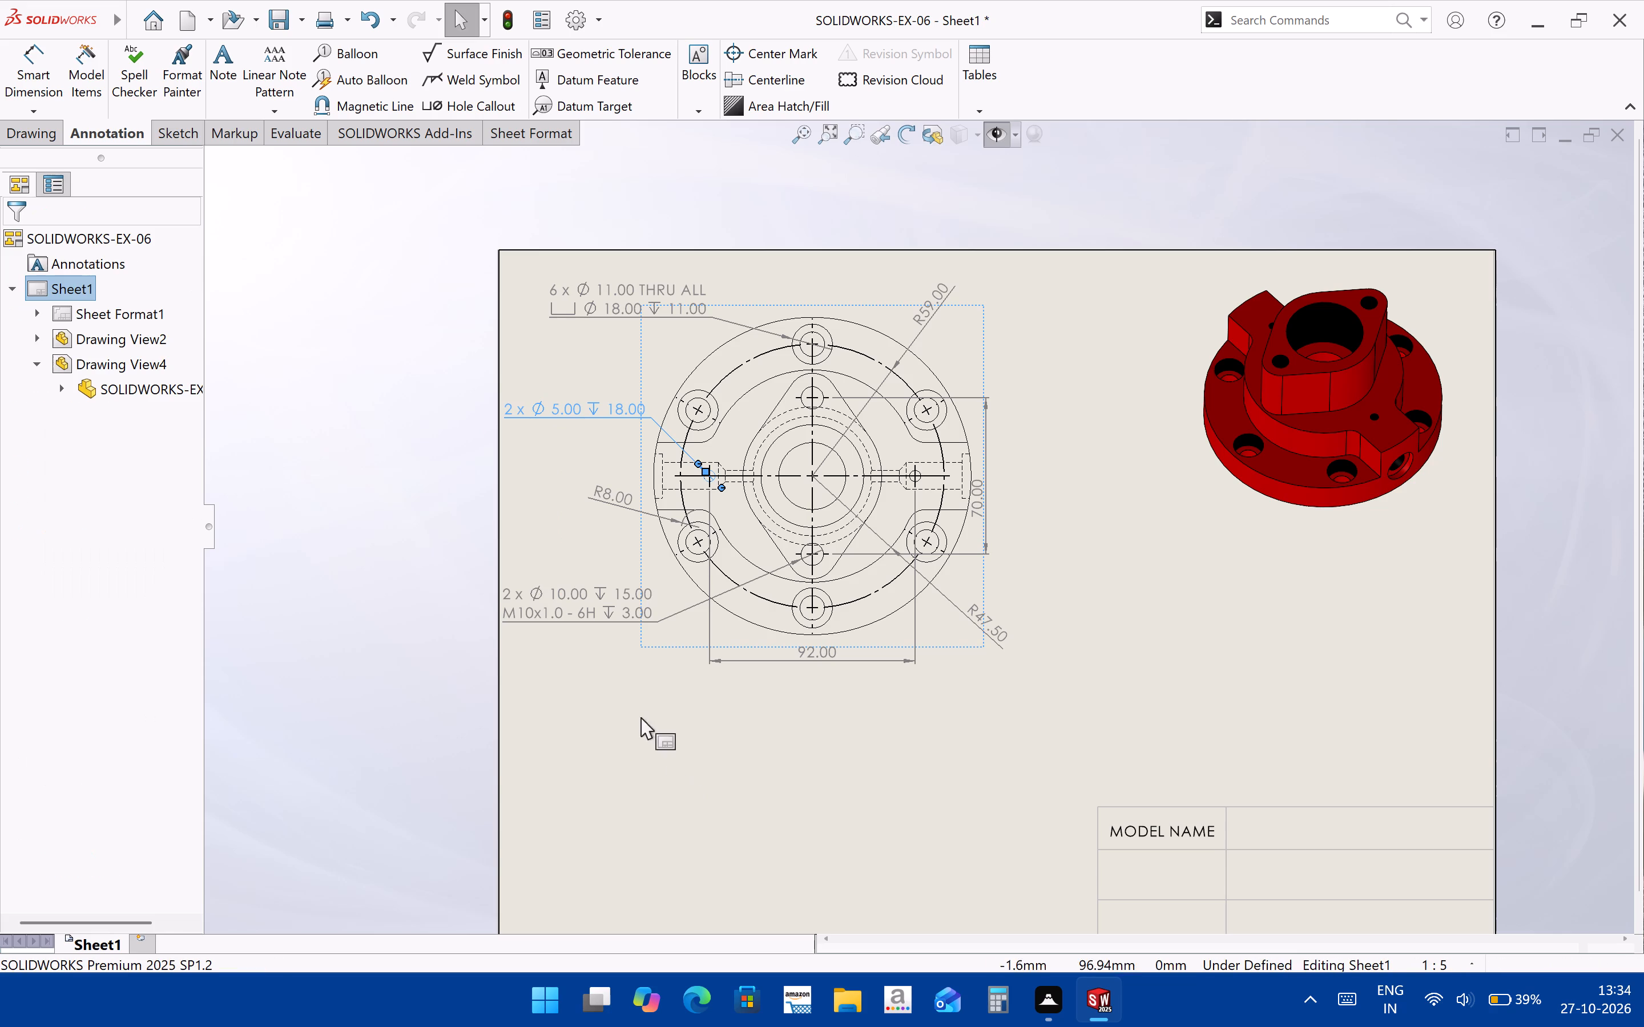
middle_drag(640, 717, 624, 705)
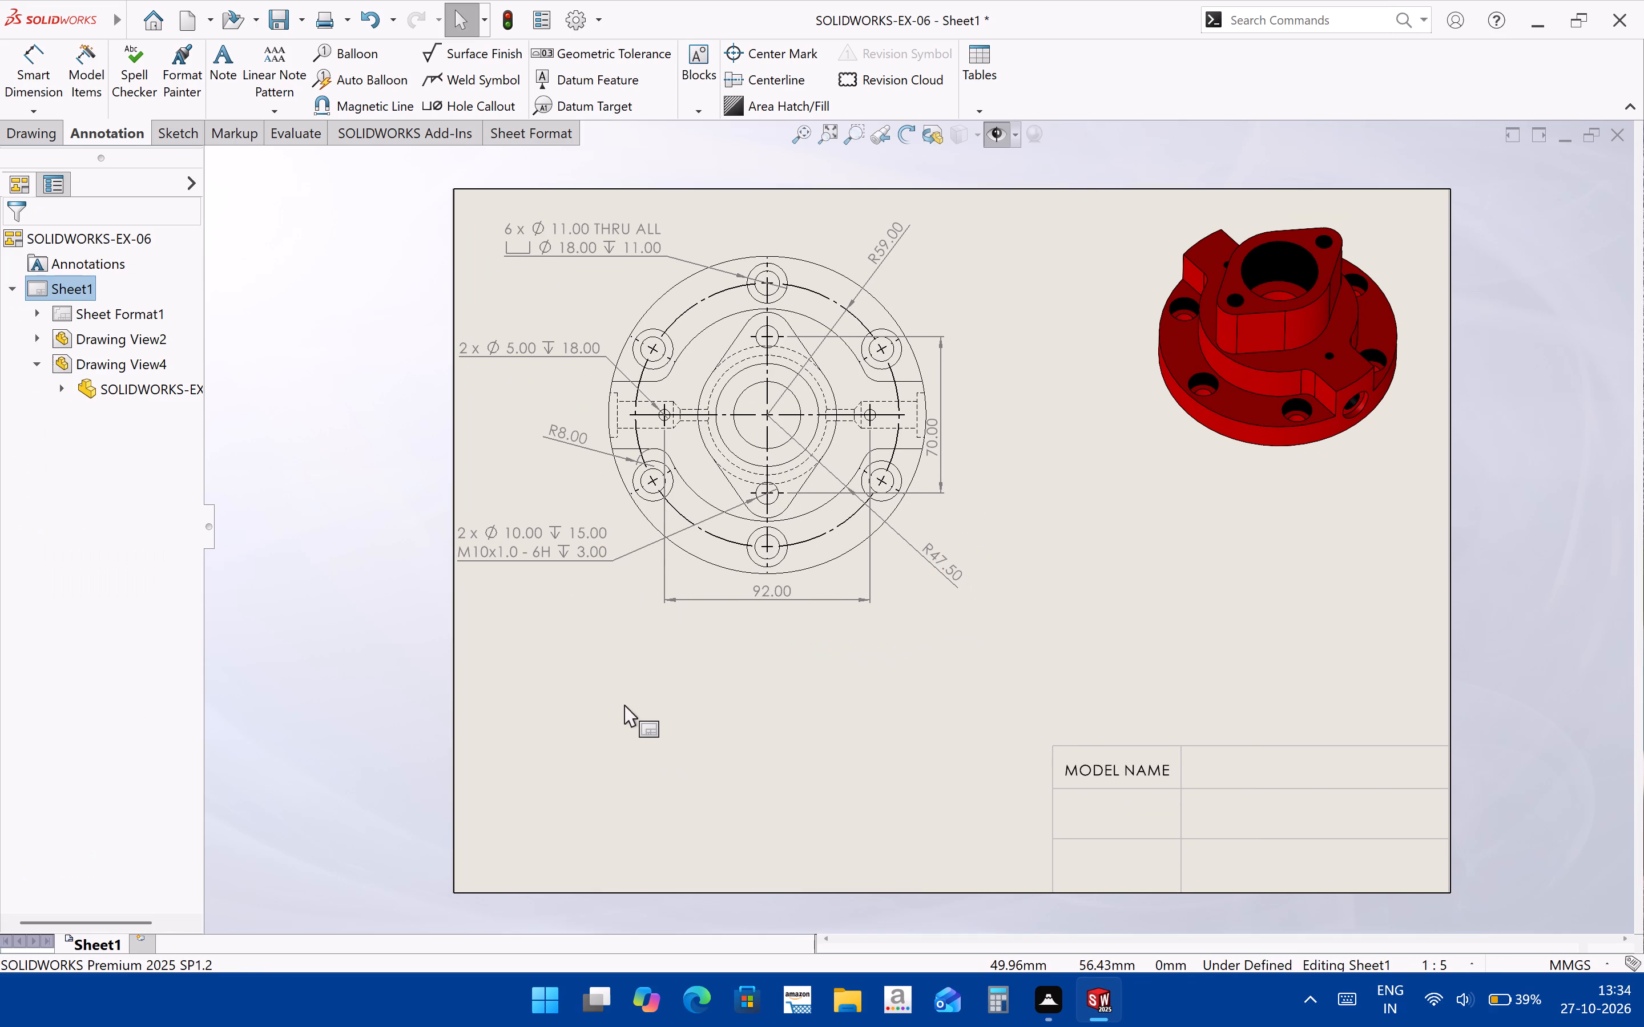
Move the dimensioned flange view slightly upward toward the sheet's top edge.
click(916, 581)
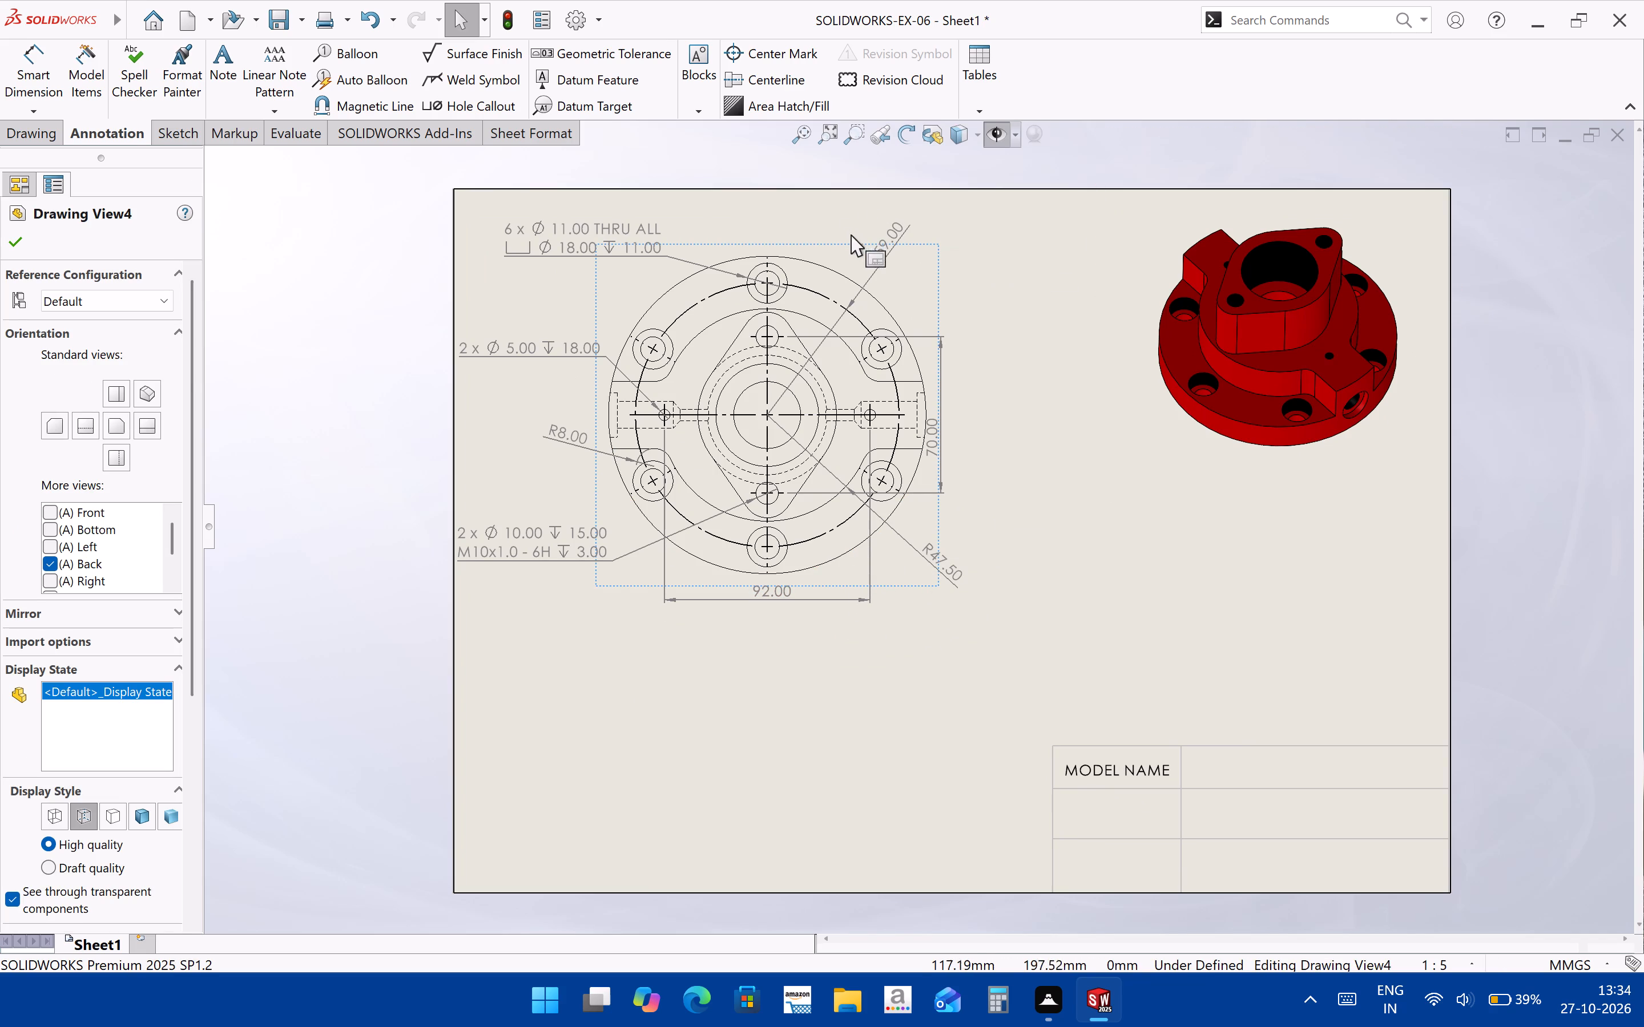
drag(854, 240, 861, 214)
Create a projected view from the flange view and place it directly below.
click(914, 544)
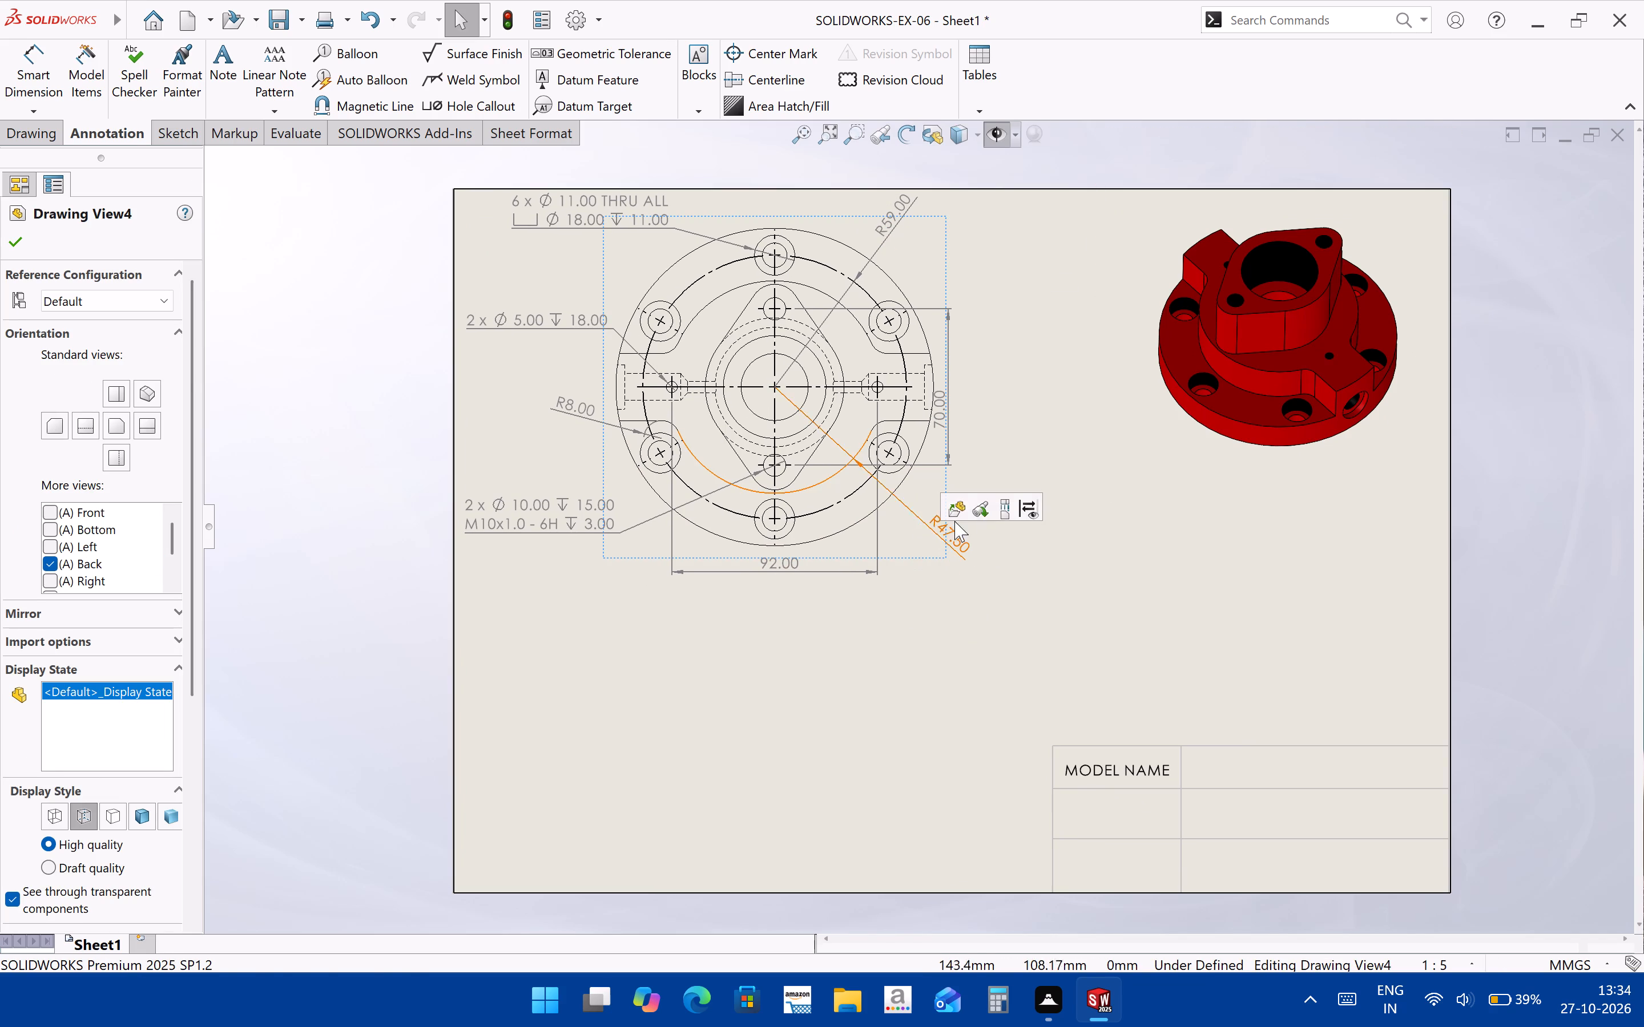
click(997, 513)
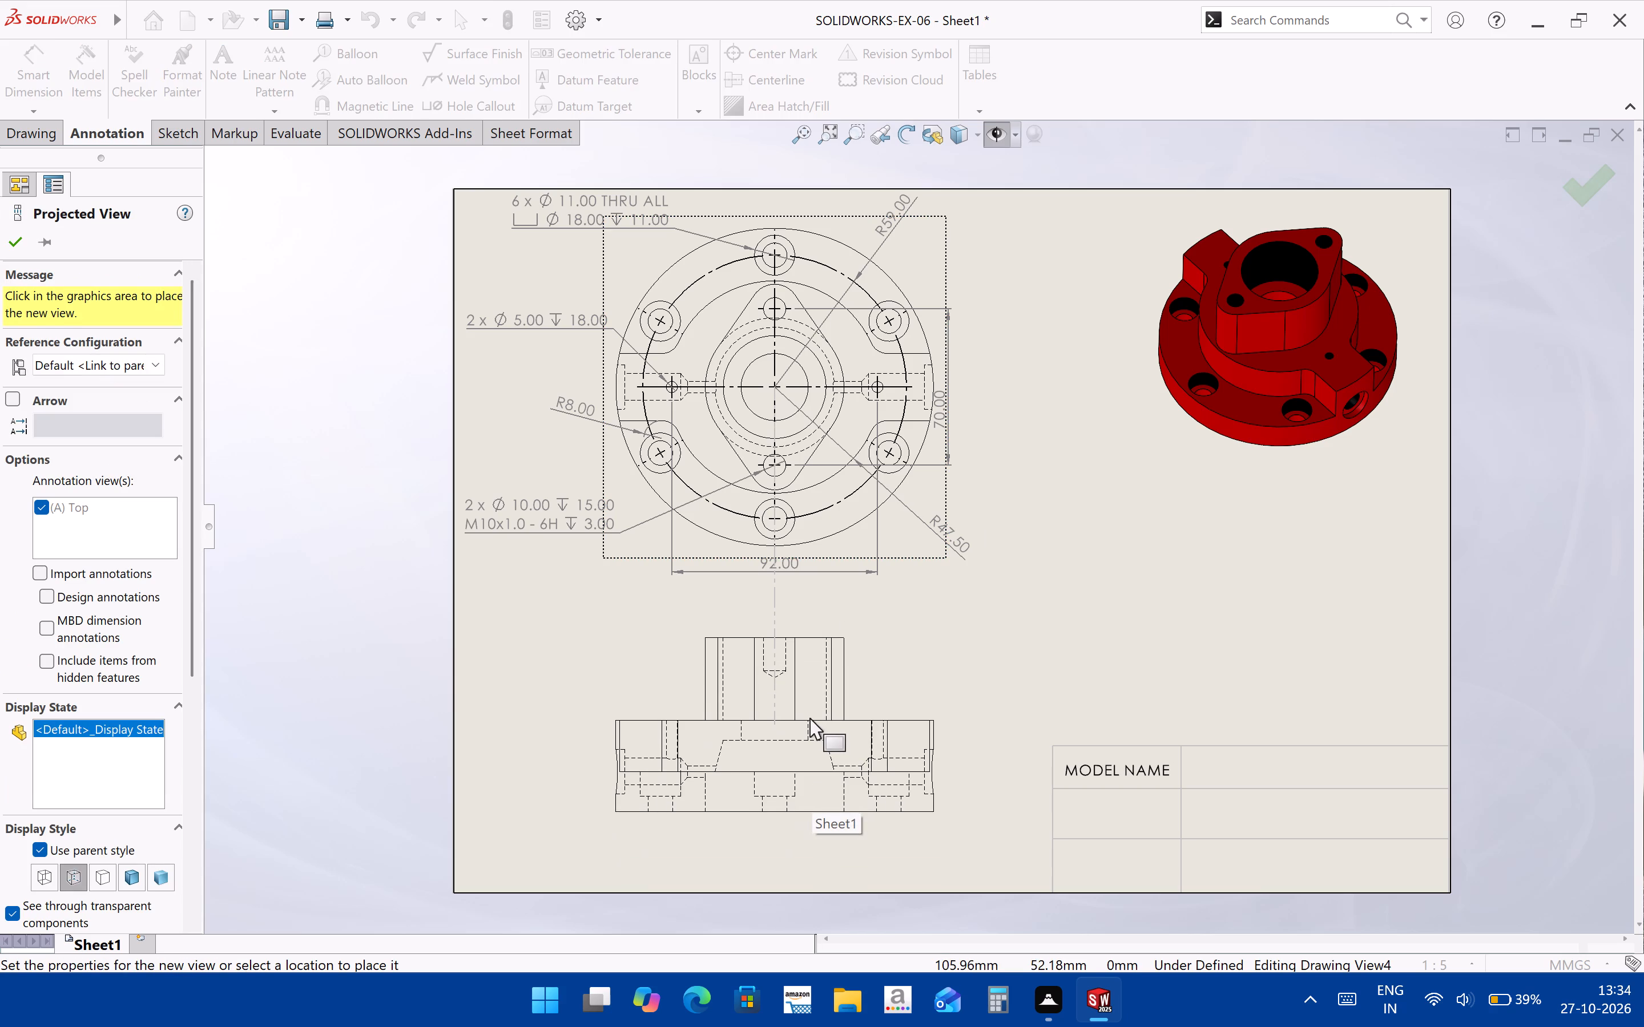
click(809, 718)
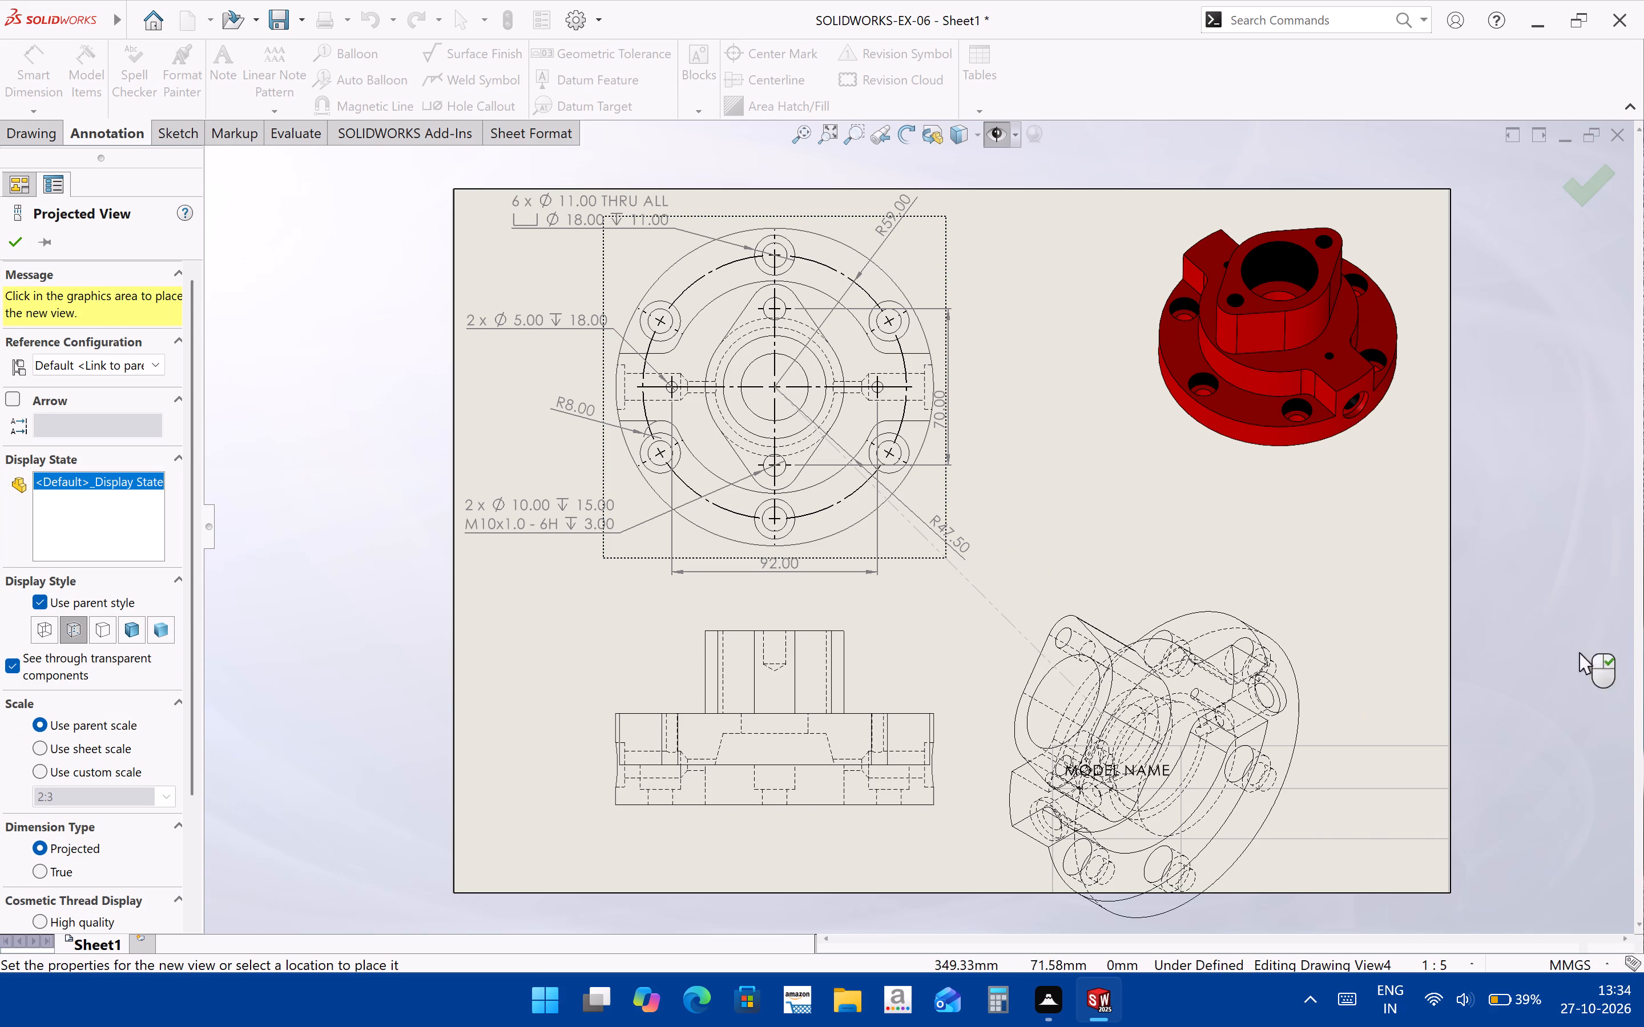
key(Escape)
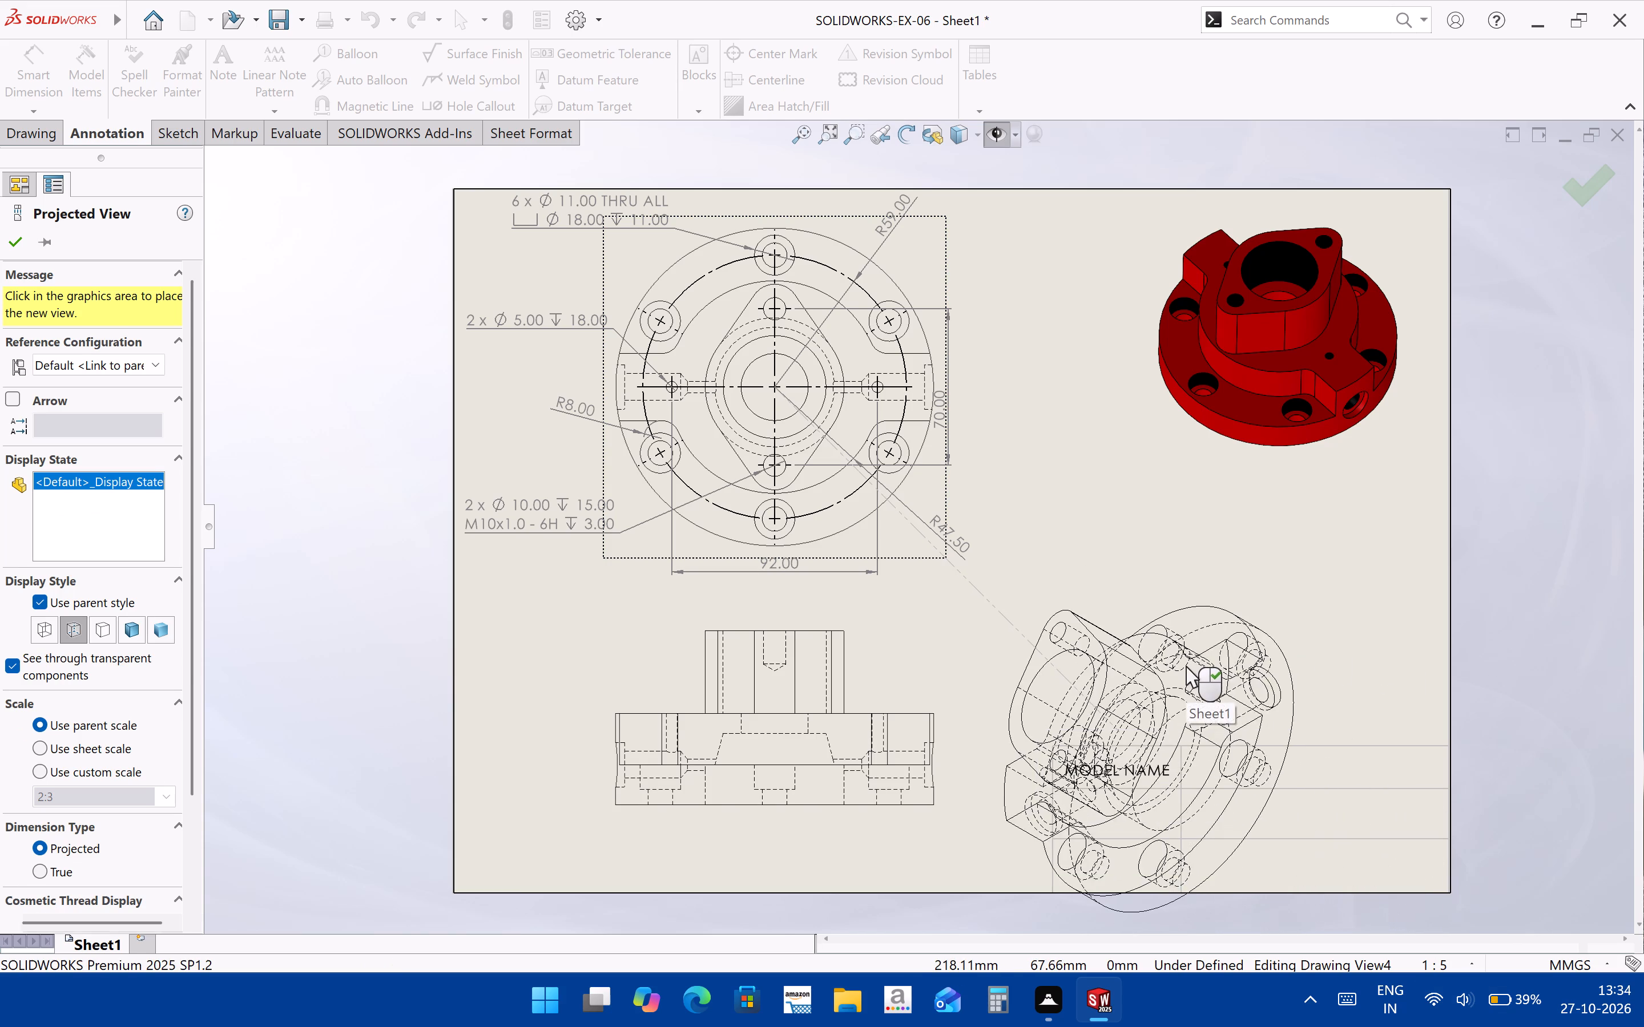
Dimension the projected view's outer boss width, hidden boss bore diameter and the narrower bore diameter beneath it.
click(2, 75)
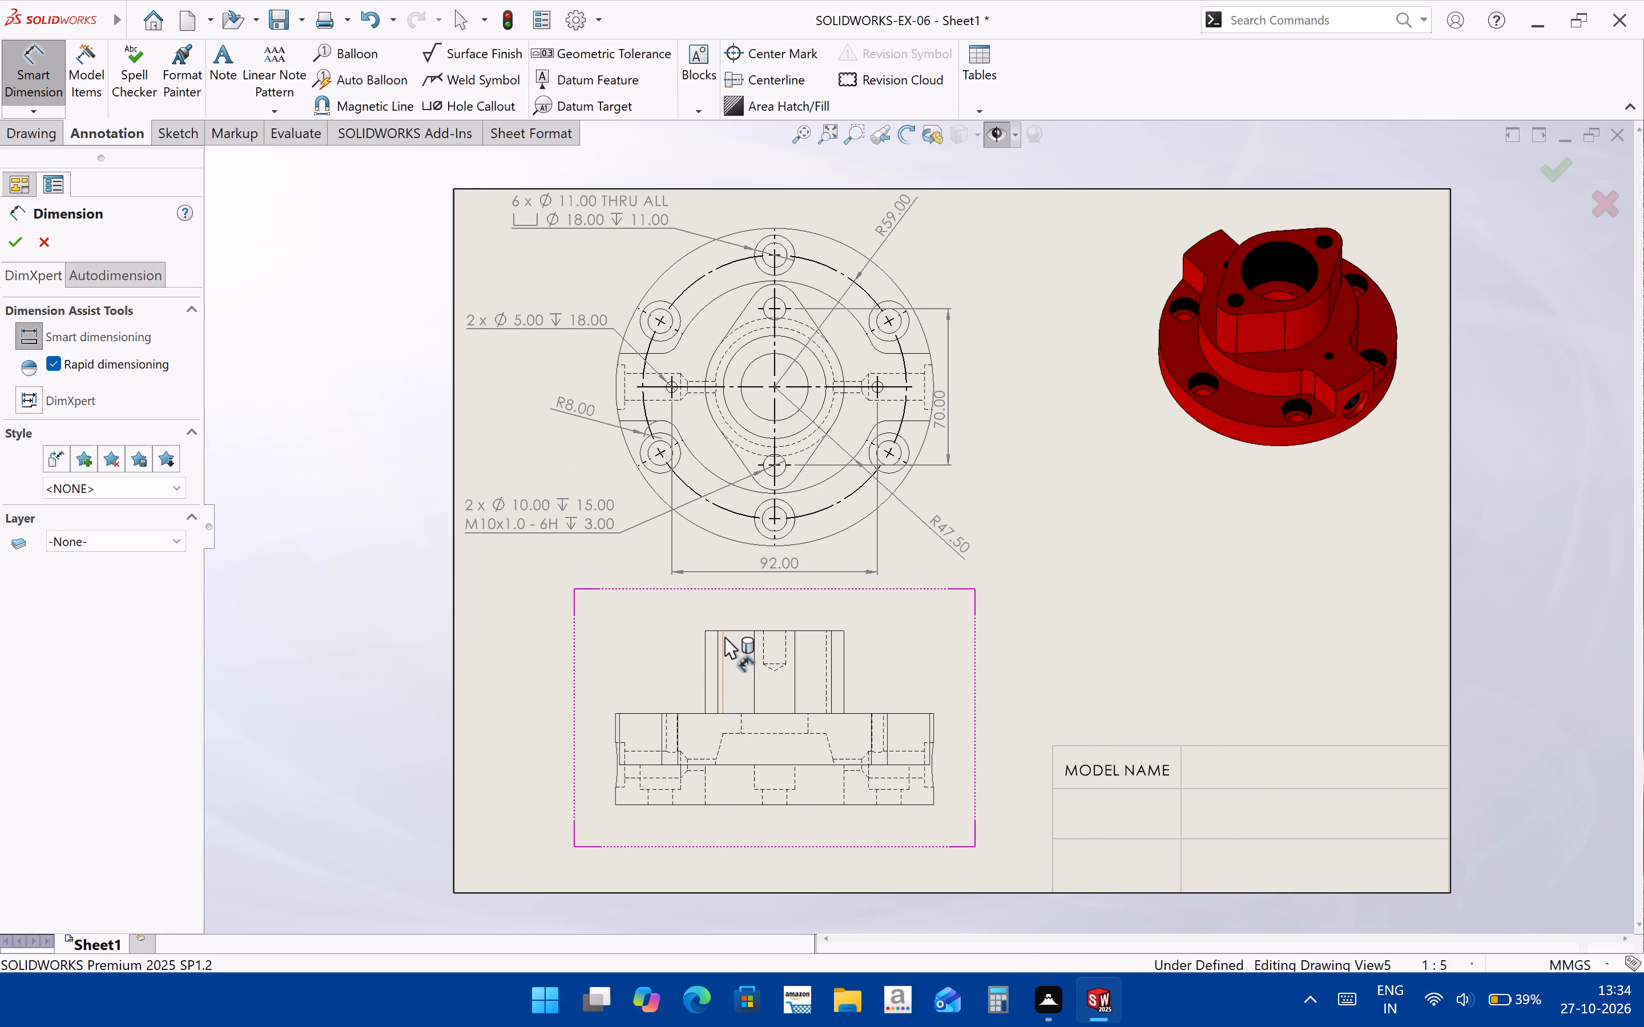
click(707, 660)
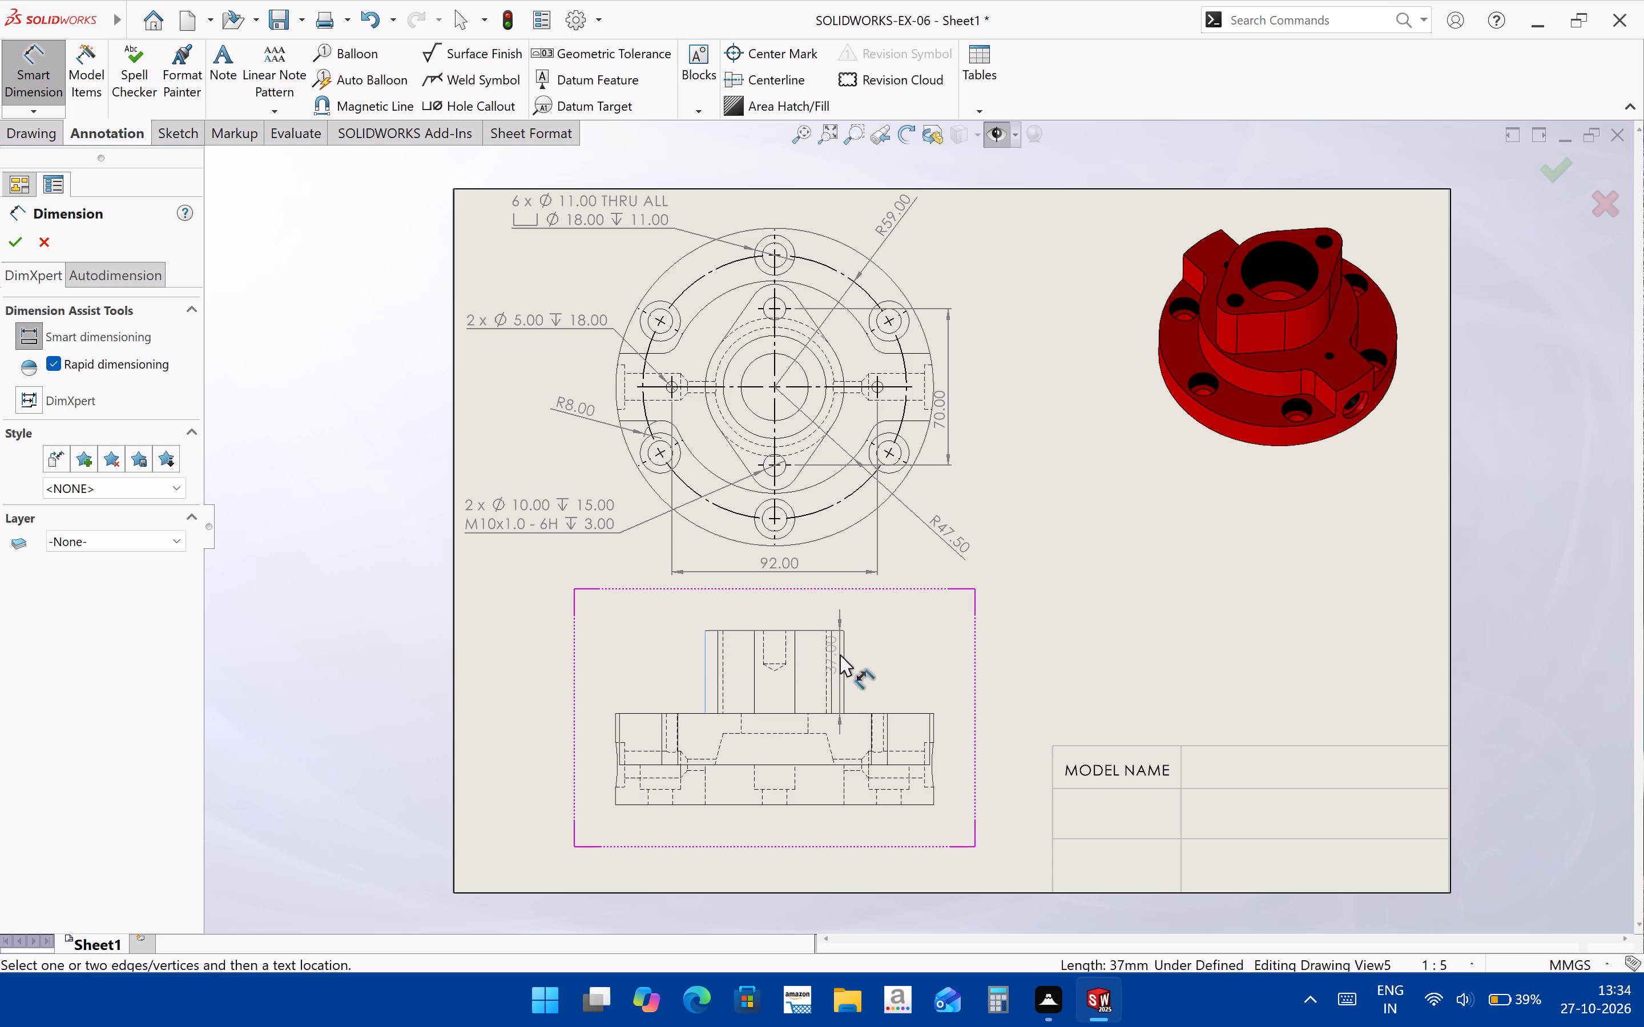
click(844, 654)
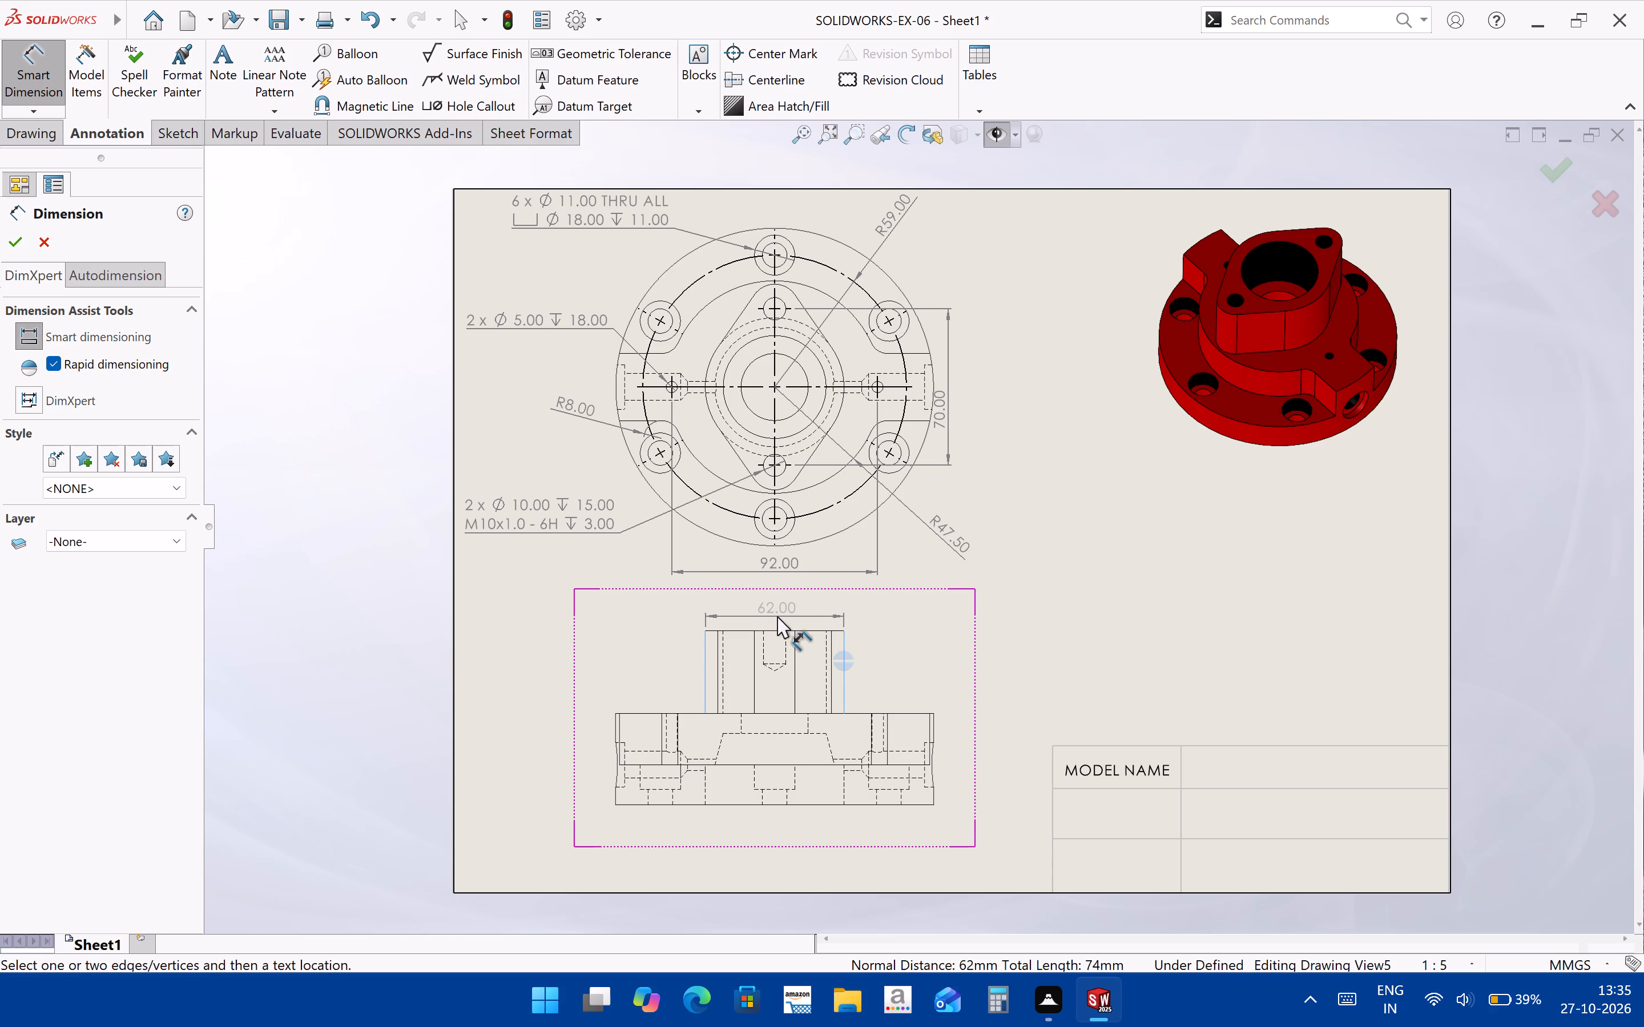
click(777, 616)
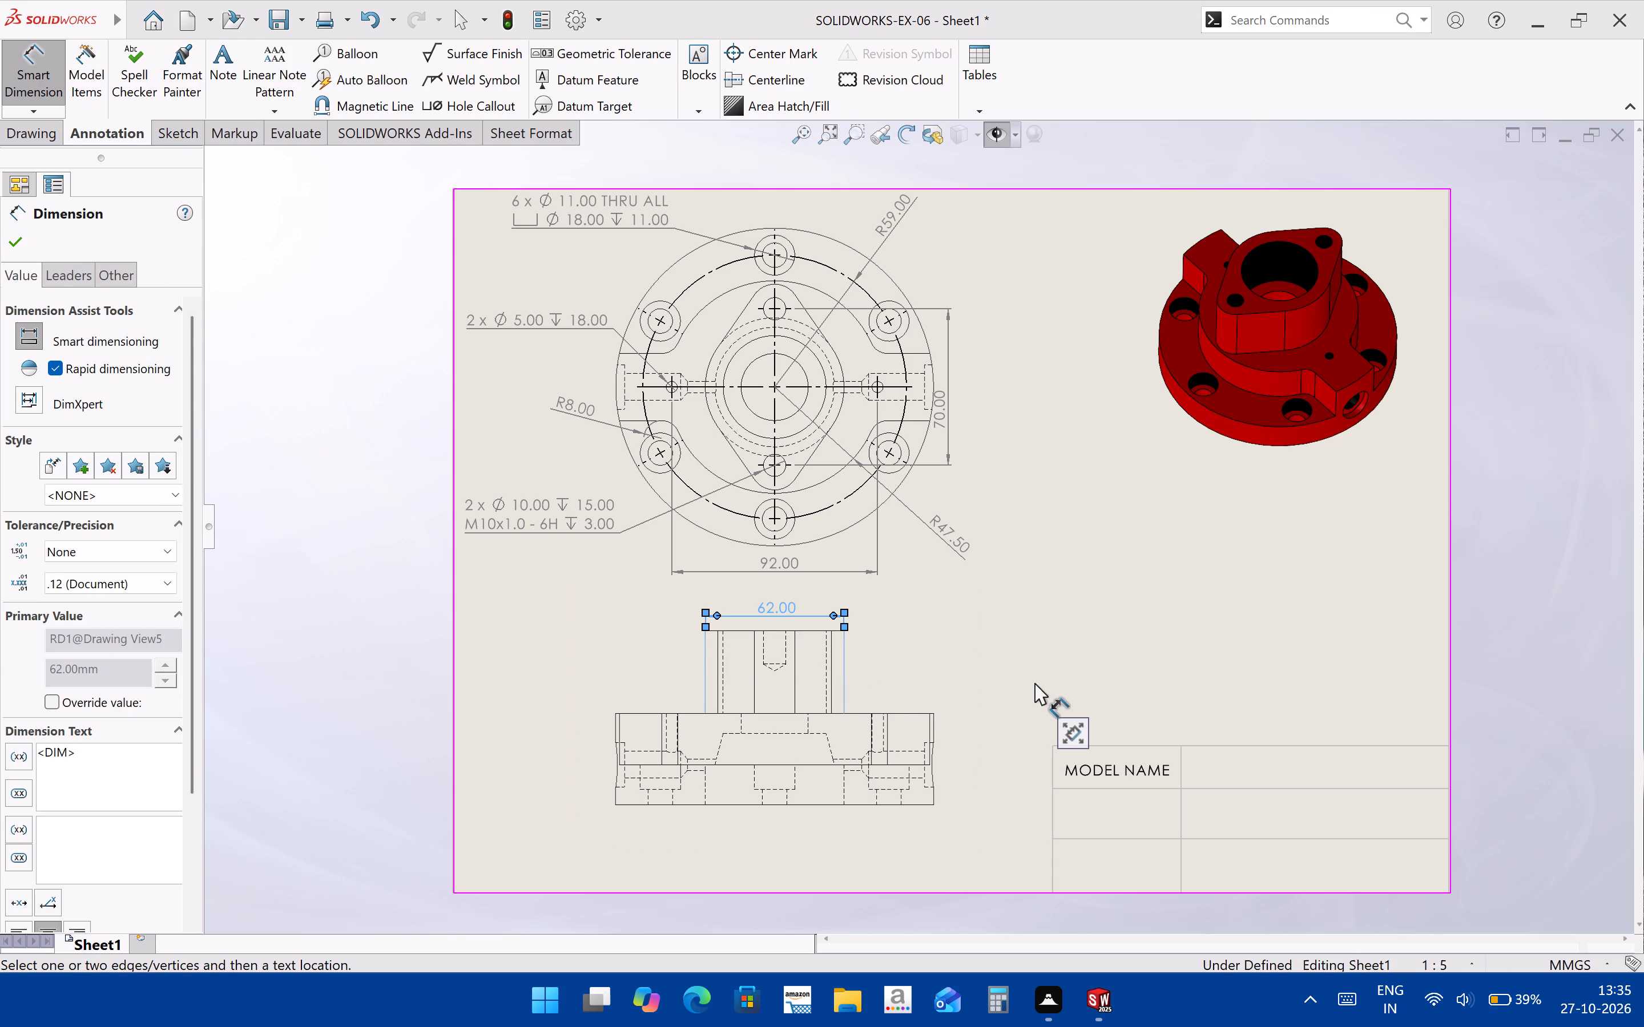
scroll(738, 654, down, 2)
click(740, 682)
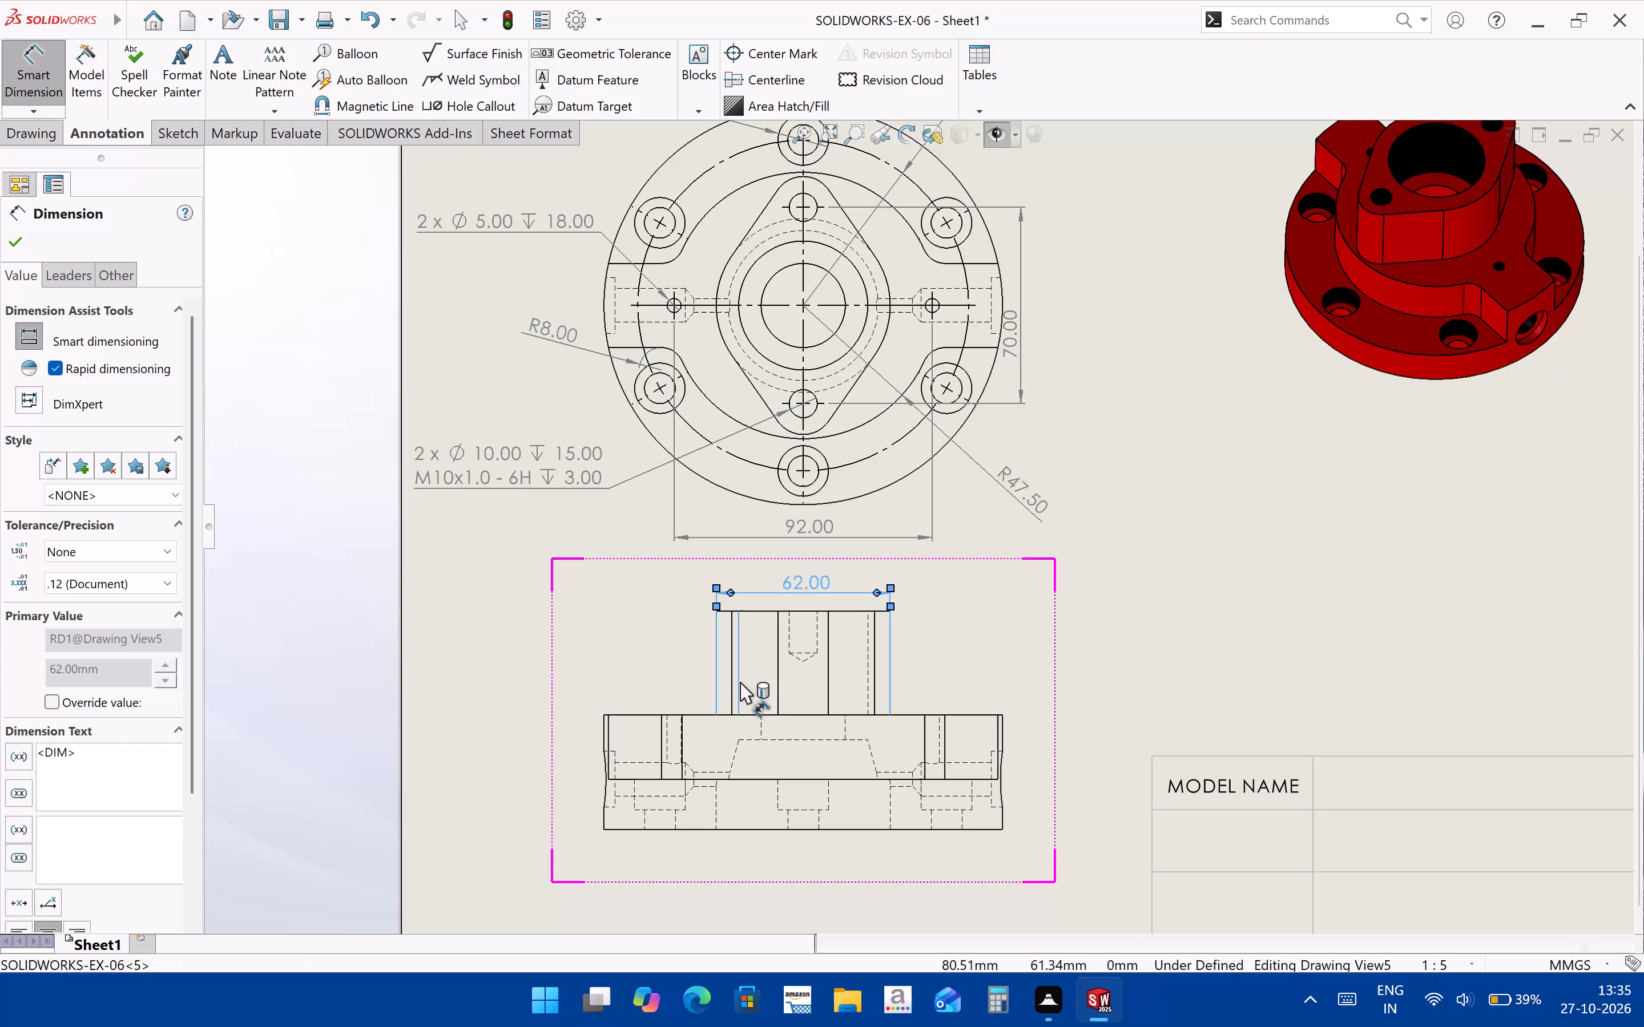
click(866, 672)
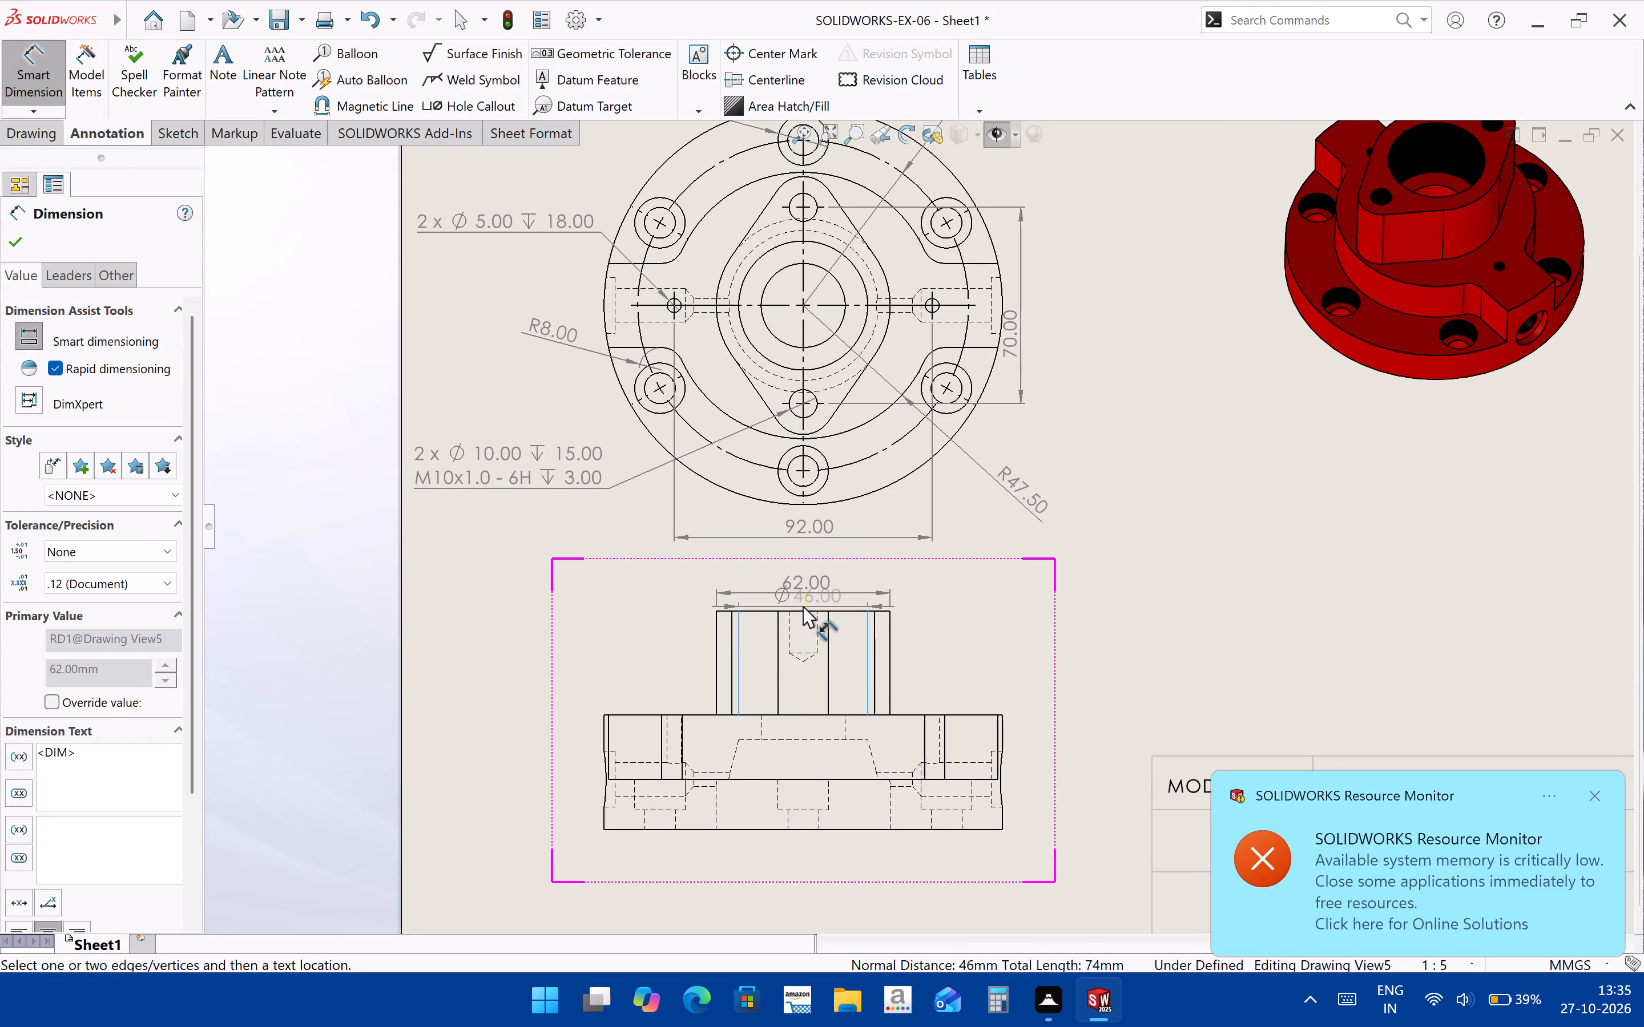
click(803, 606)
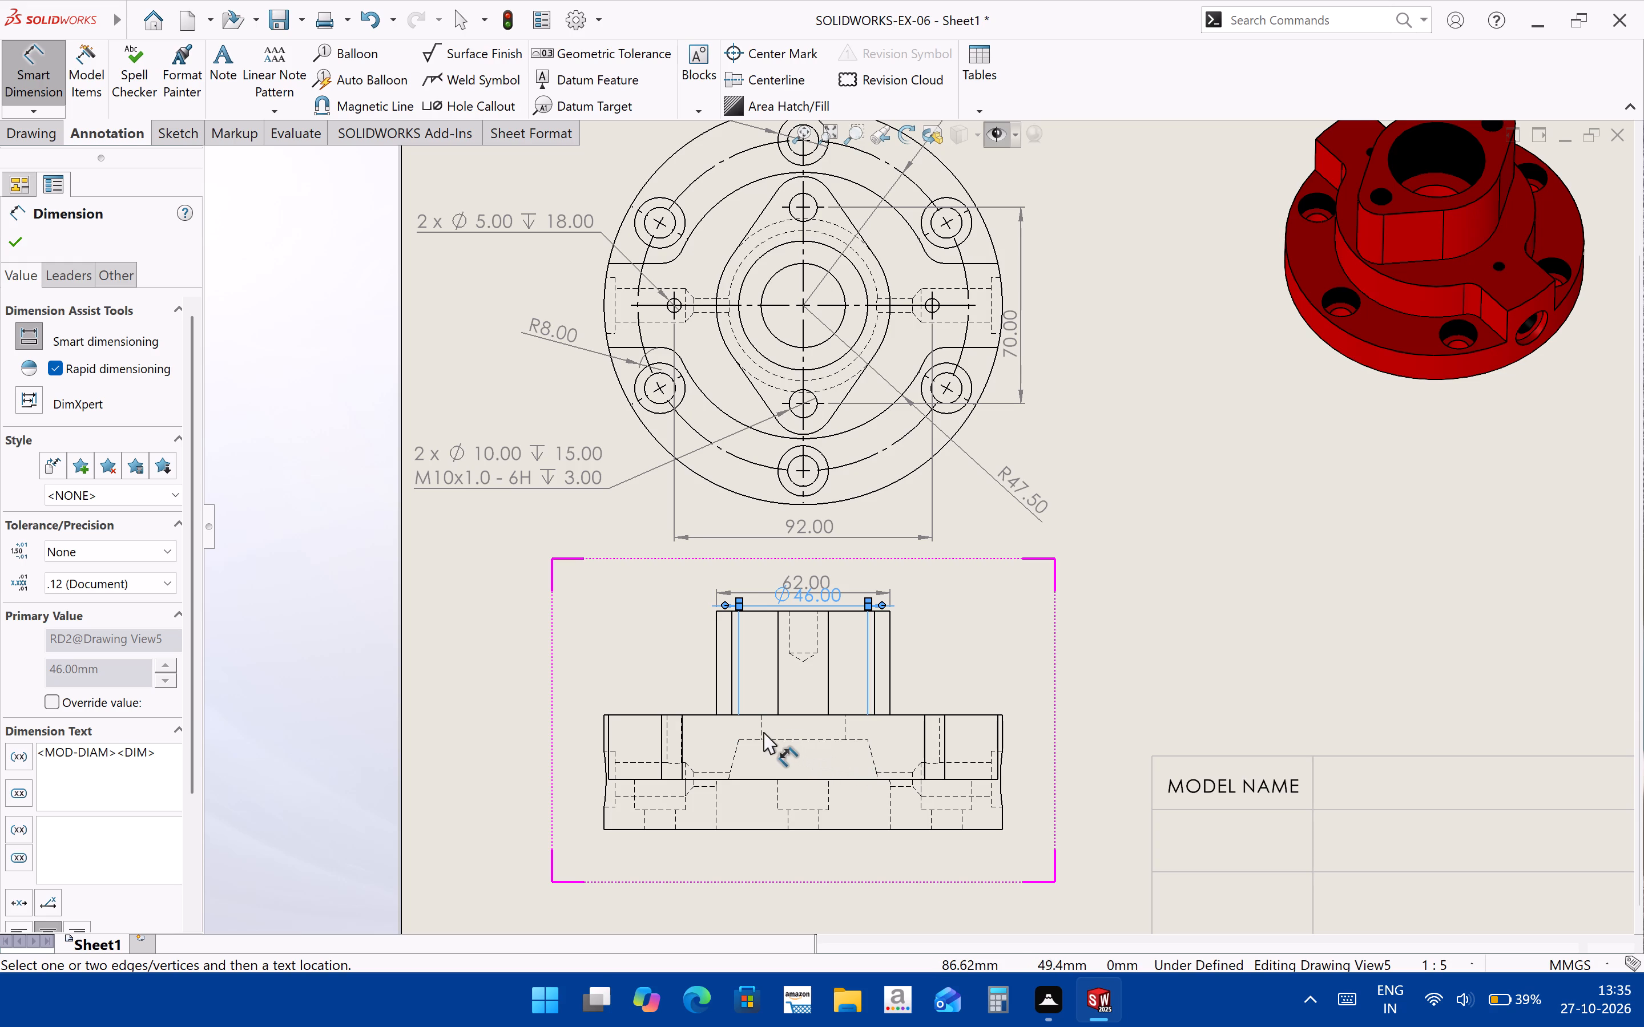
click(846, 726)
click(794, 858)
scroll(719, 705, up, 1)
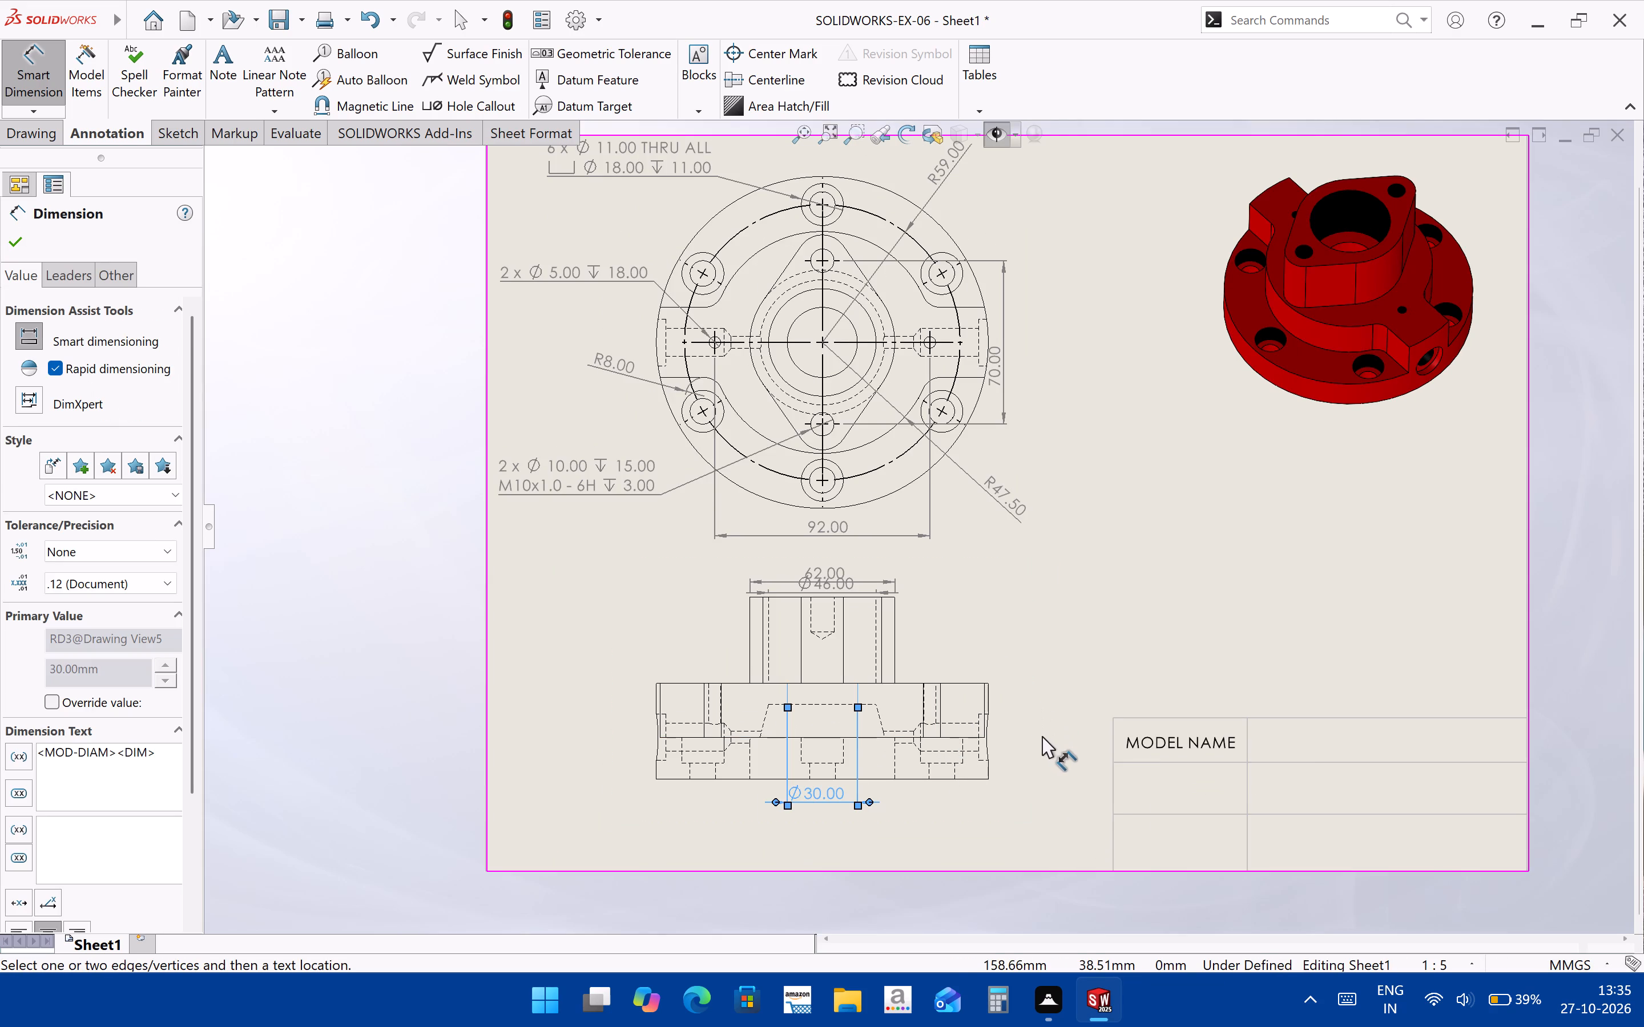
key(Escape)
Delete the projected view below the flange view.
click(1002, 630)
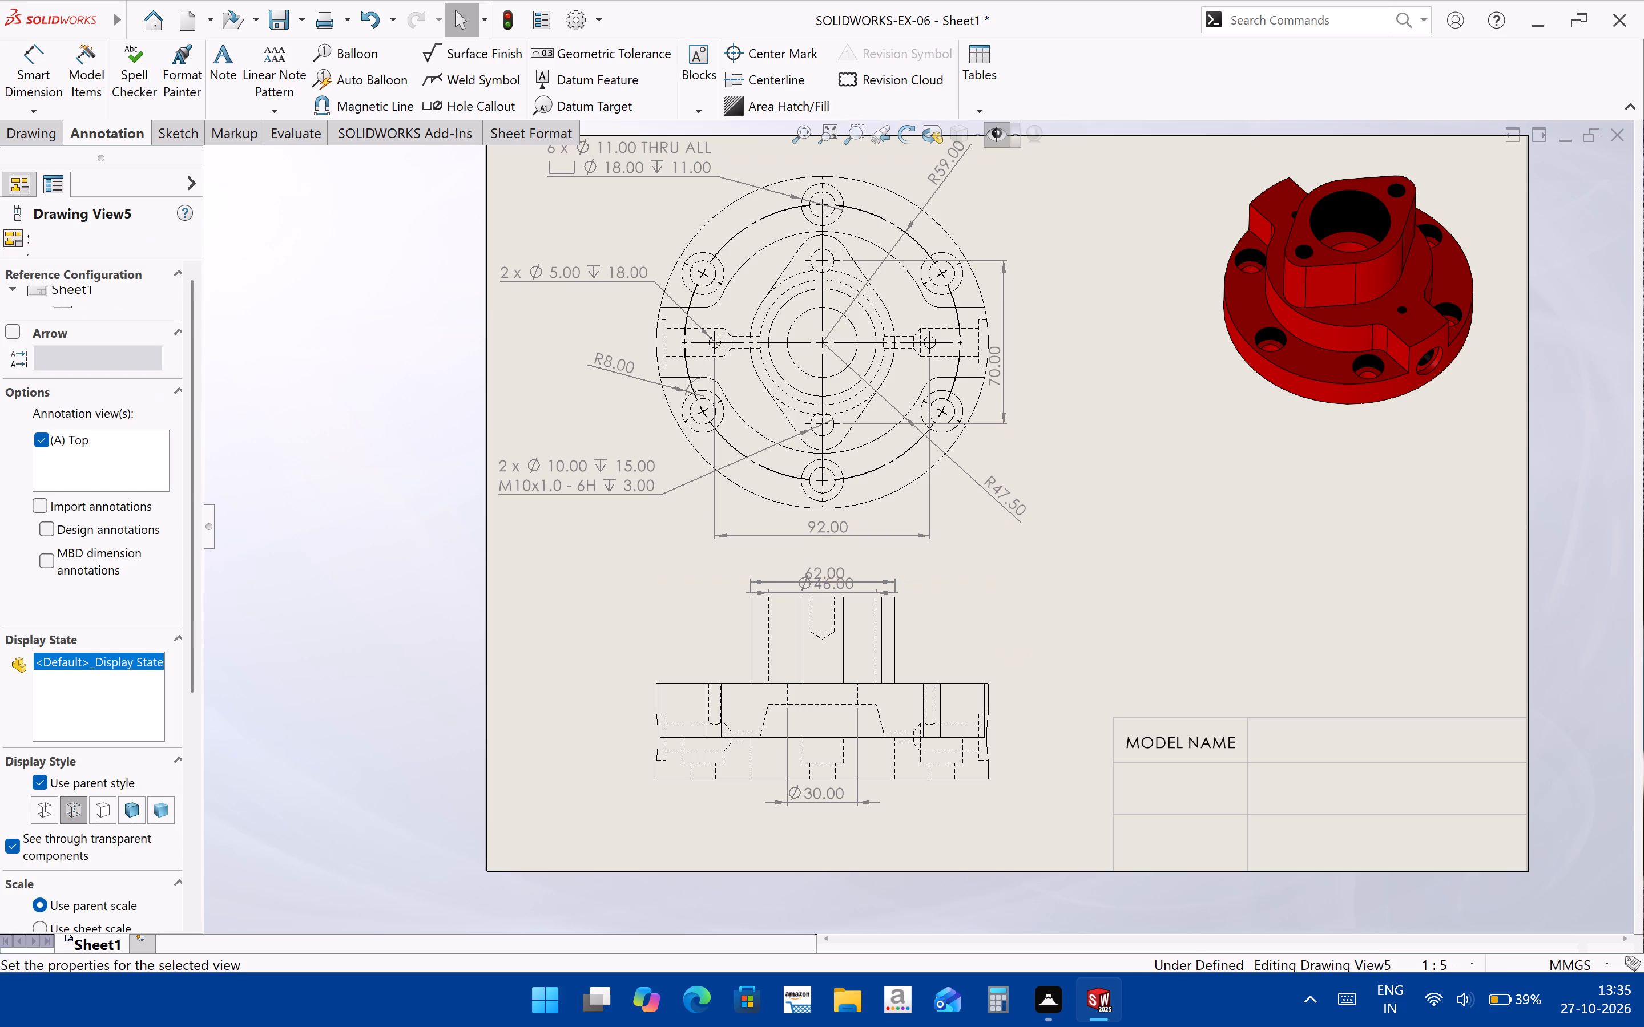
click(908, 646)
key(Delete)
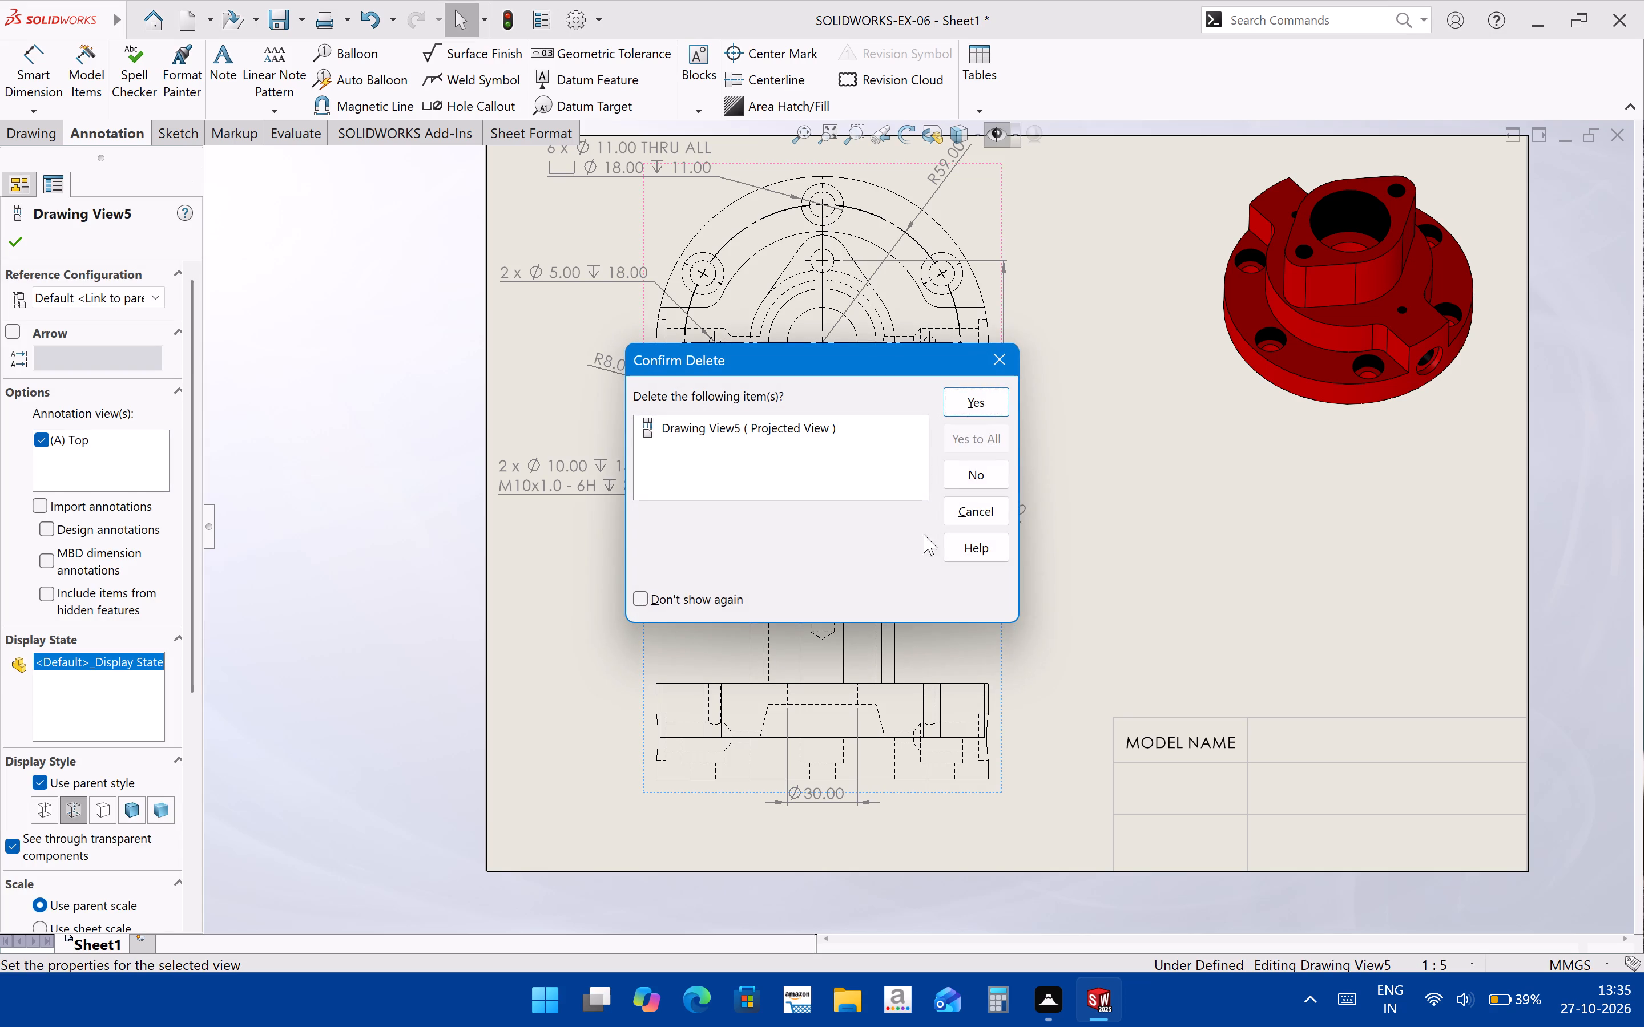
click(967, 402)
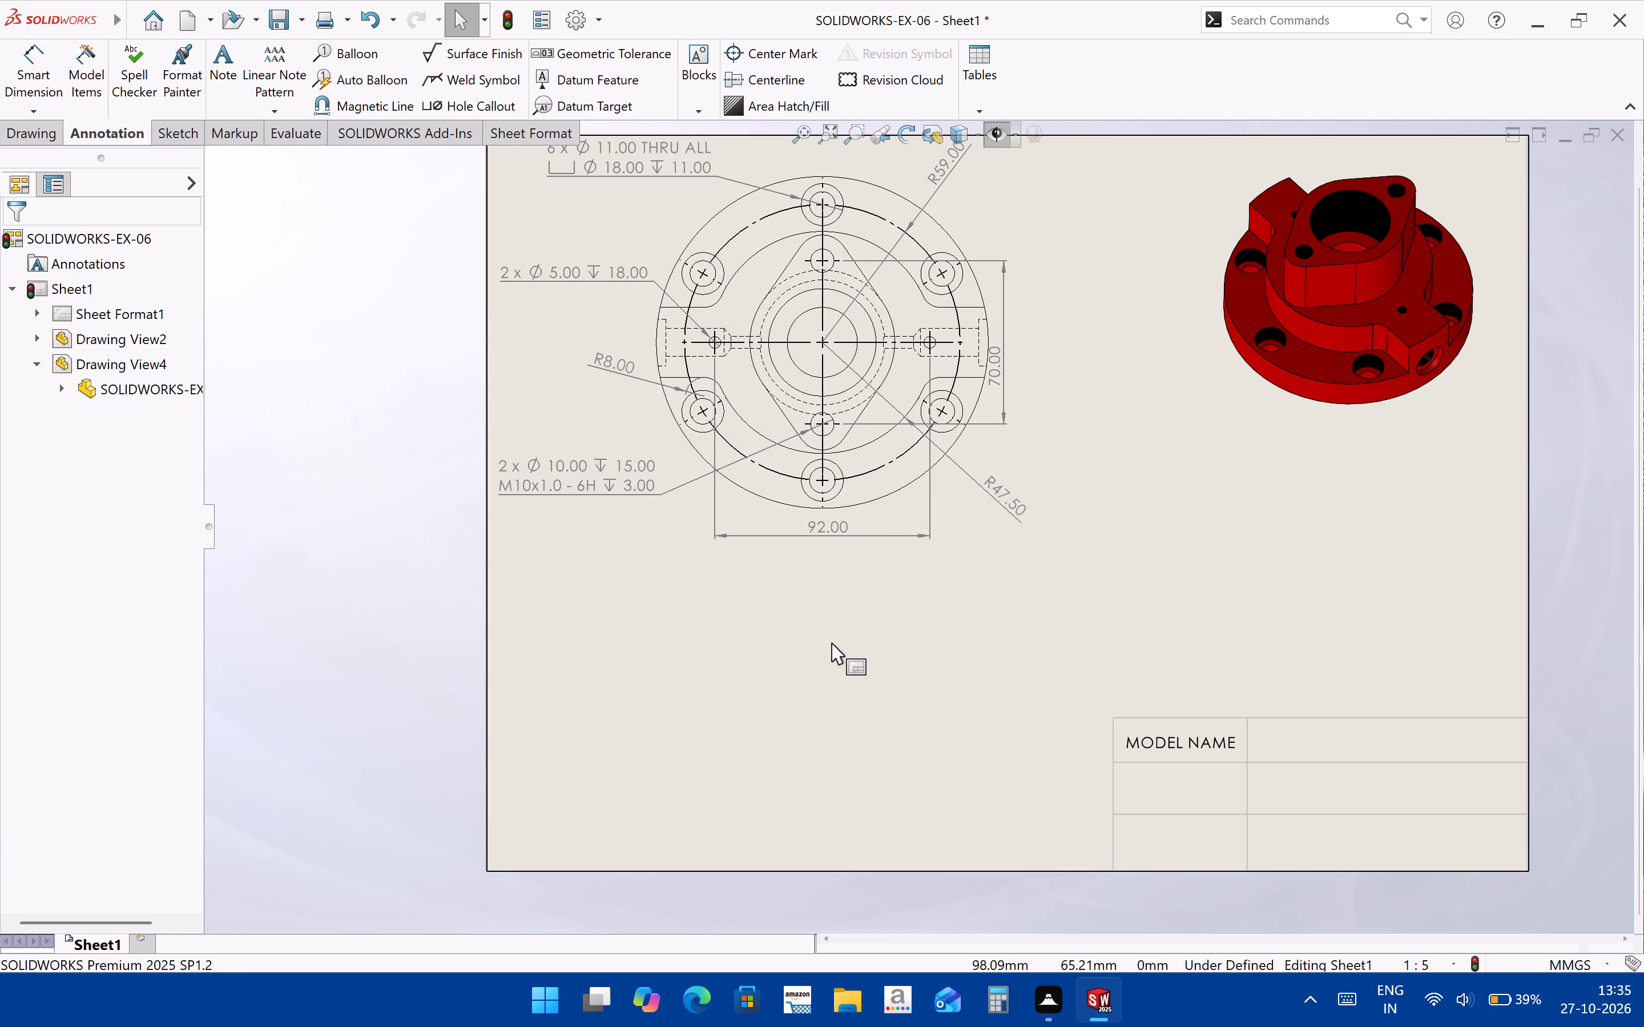
Create section view A-A with a horizontal cutting line through the flange centre, placing it below the flange view.
middle_drag(831, 643, 735, 646)
scroll(735, 648, up, 2)
scroll(897, 504, down, 1)
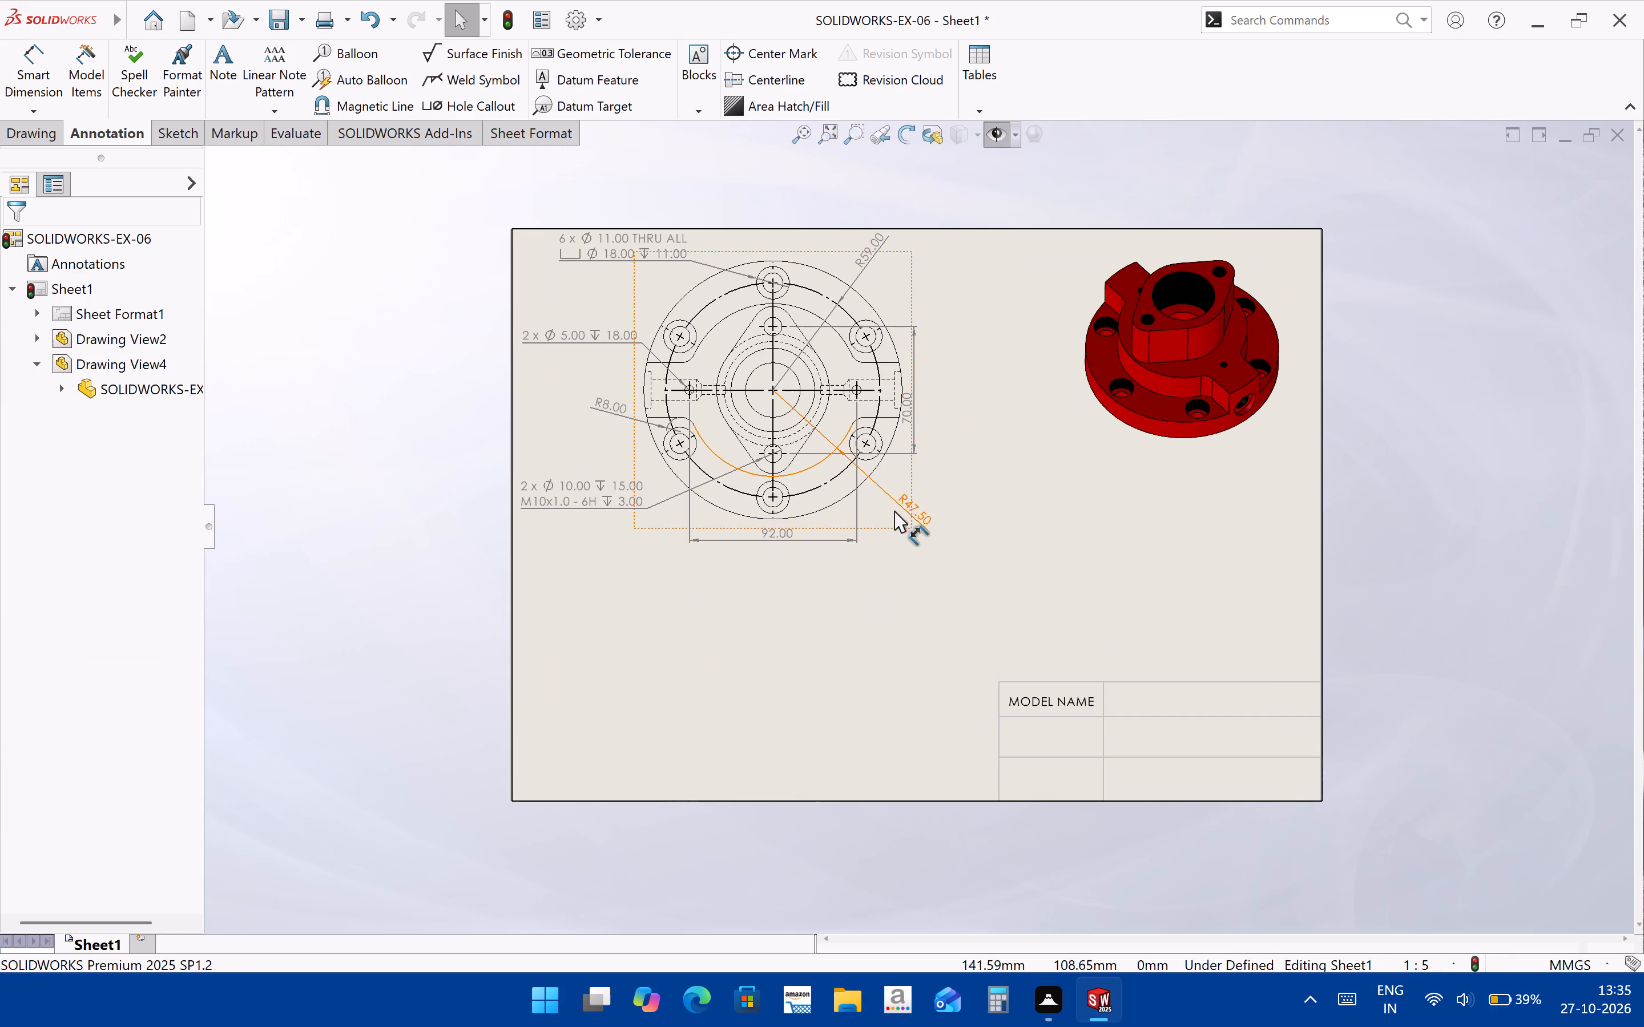
middle_drag(850, 578, 811, 593)
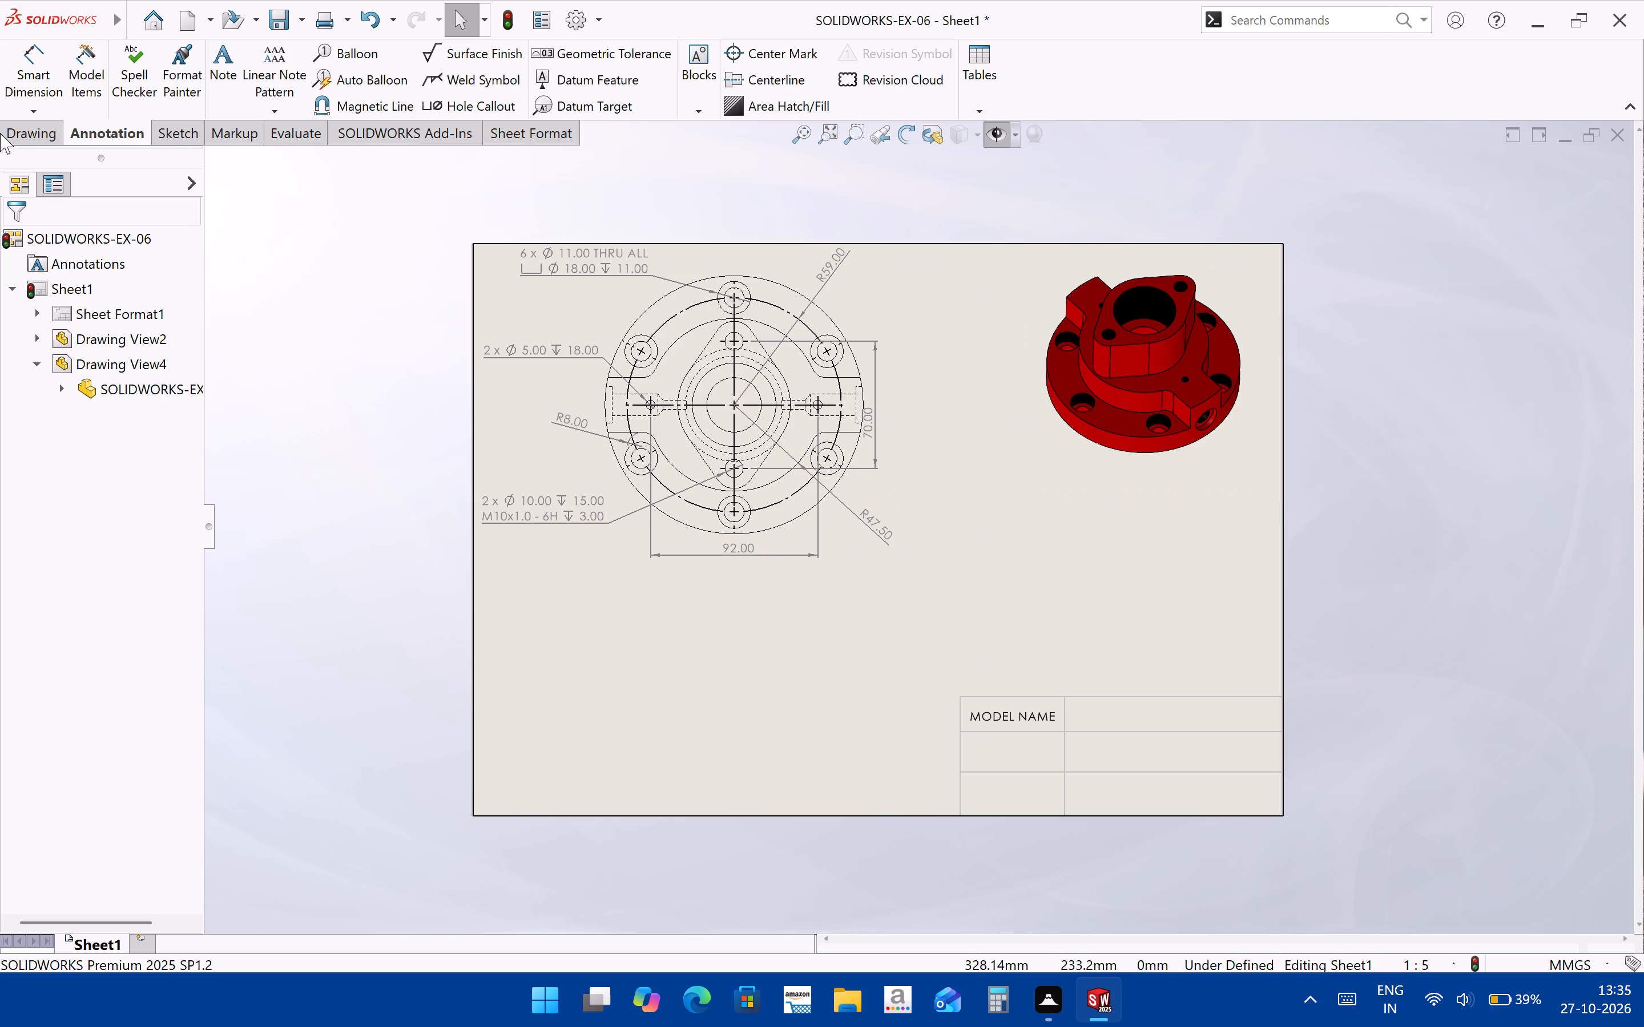
click(20, 124)
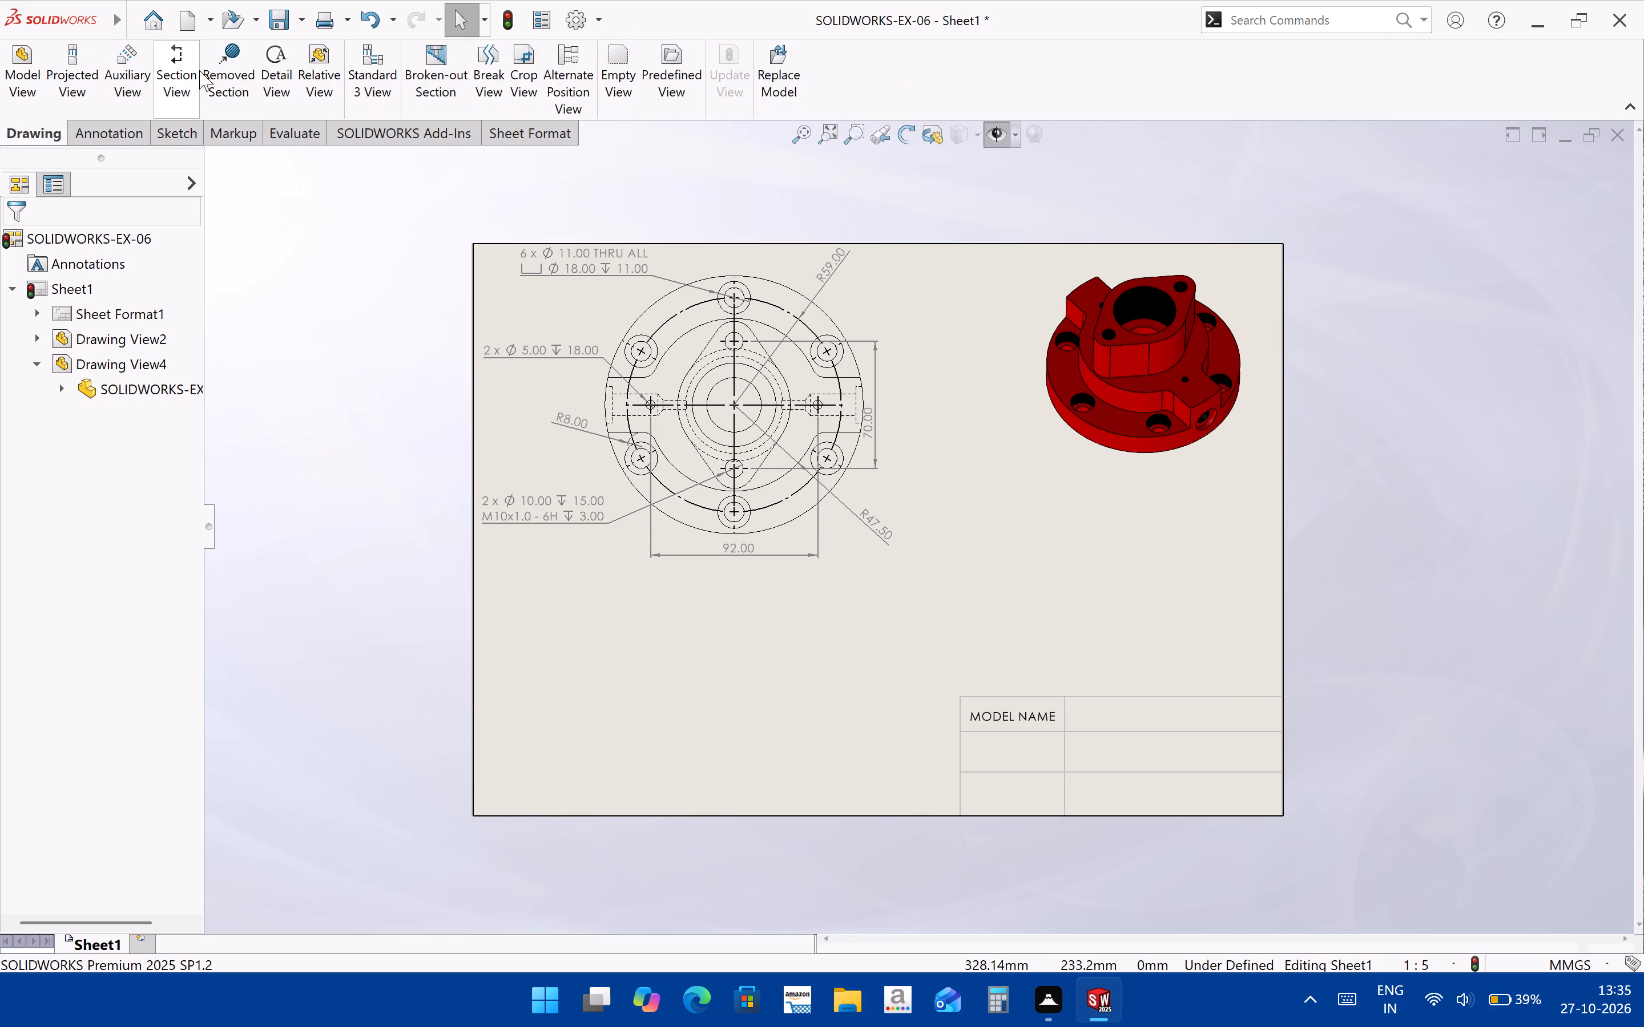
click(181, 68)
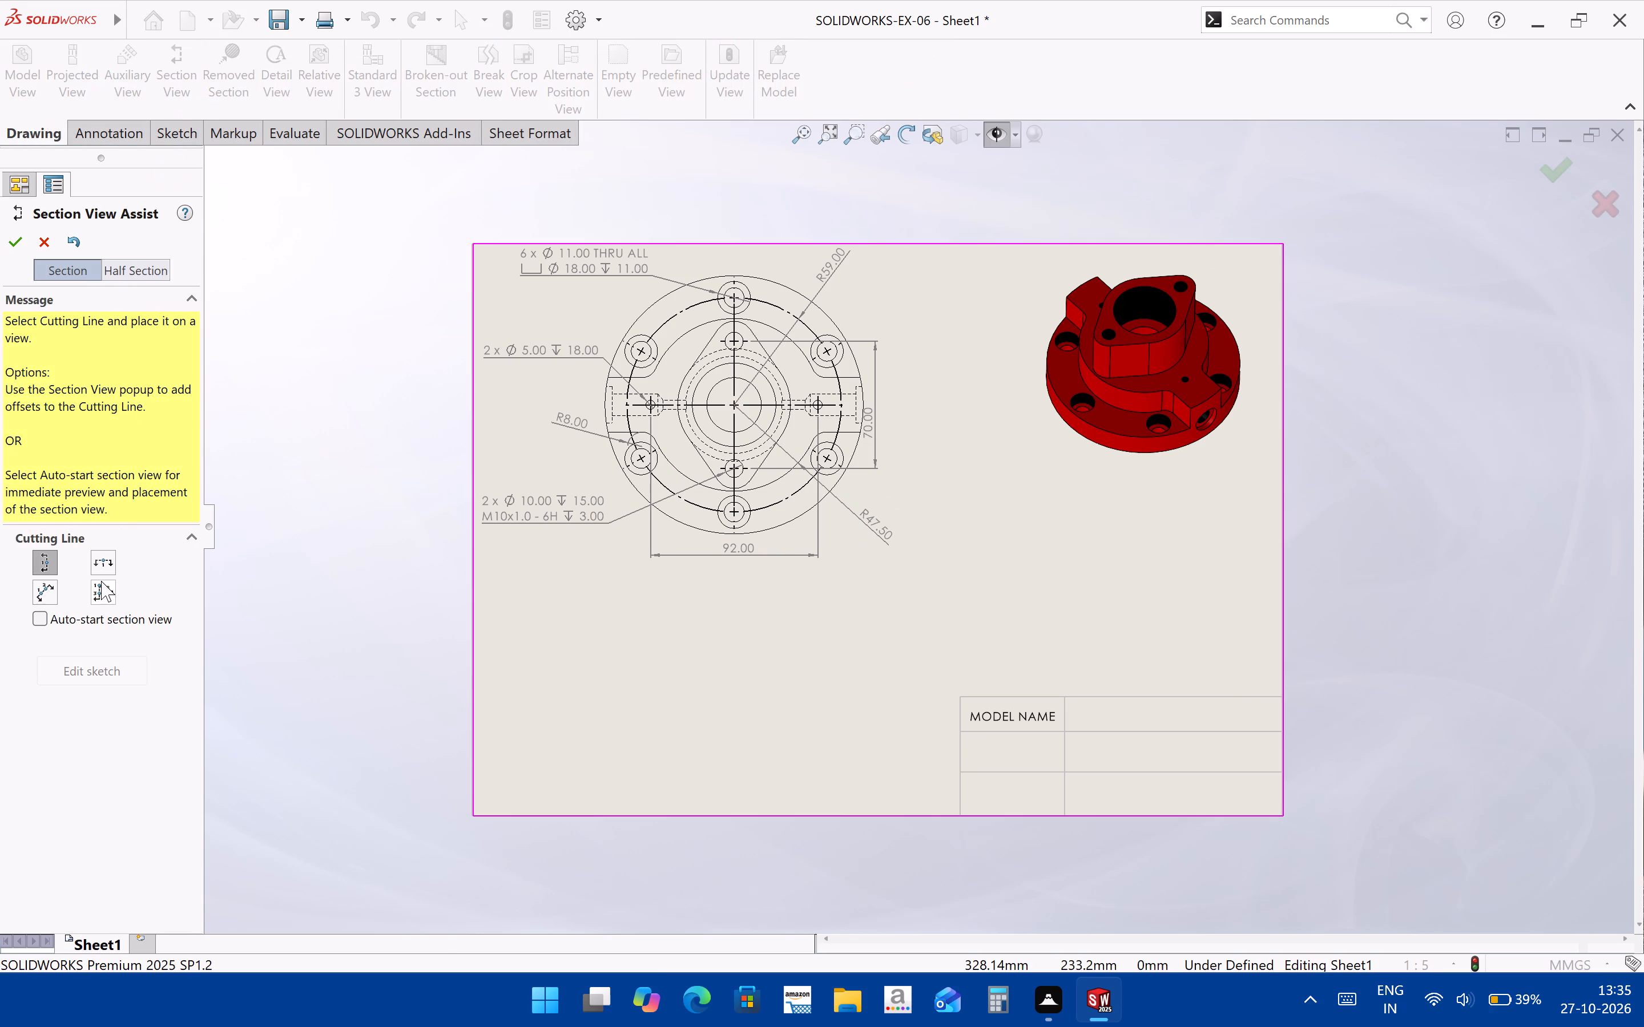
click(102, 571)
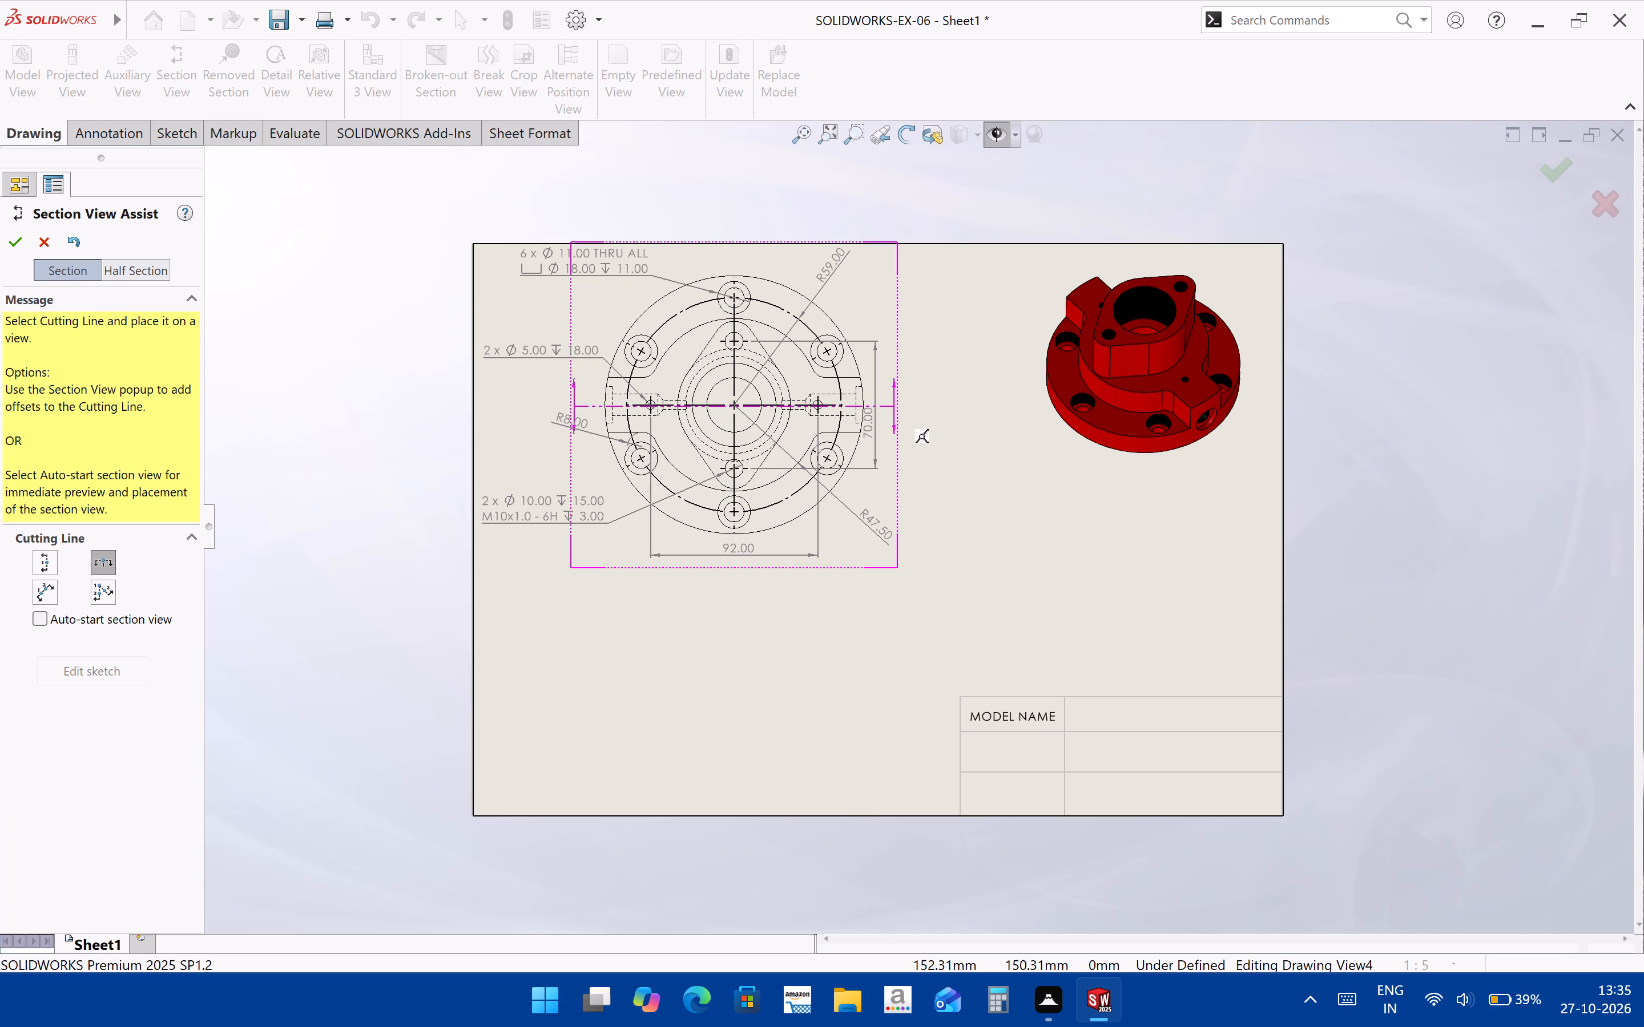
click(889, 406)
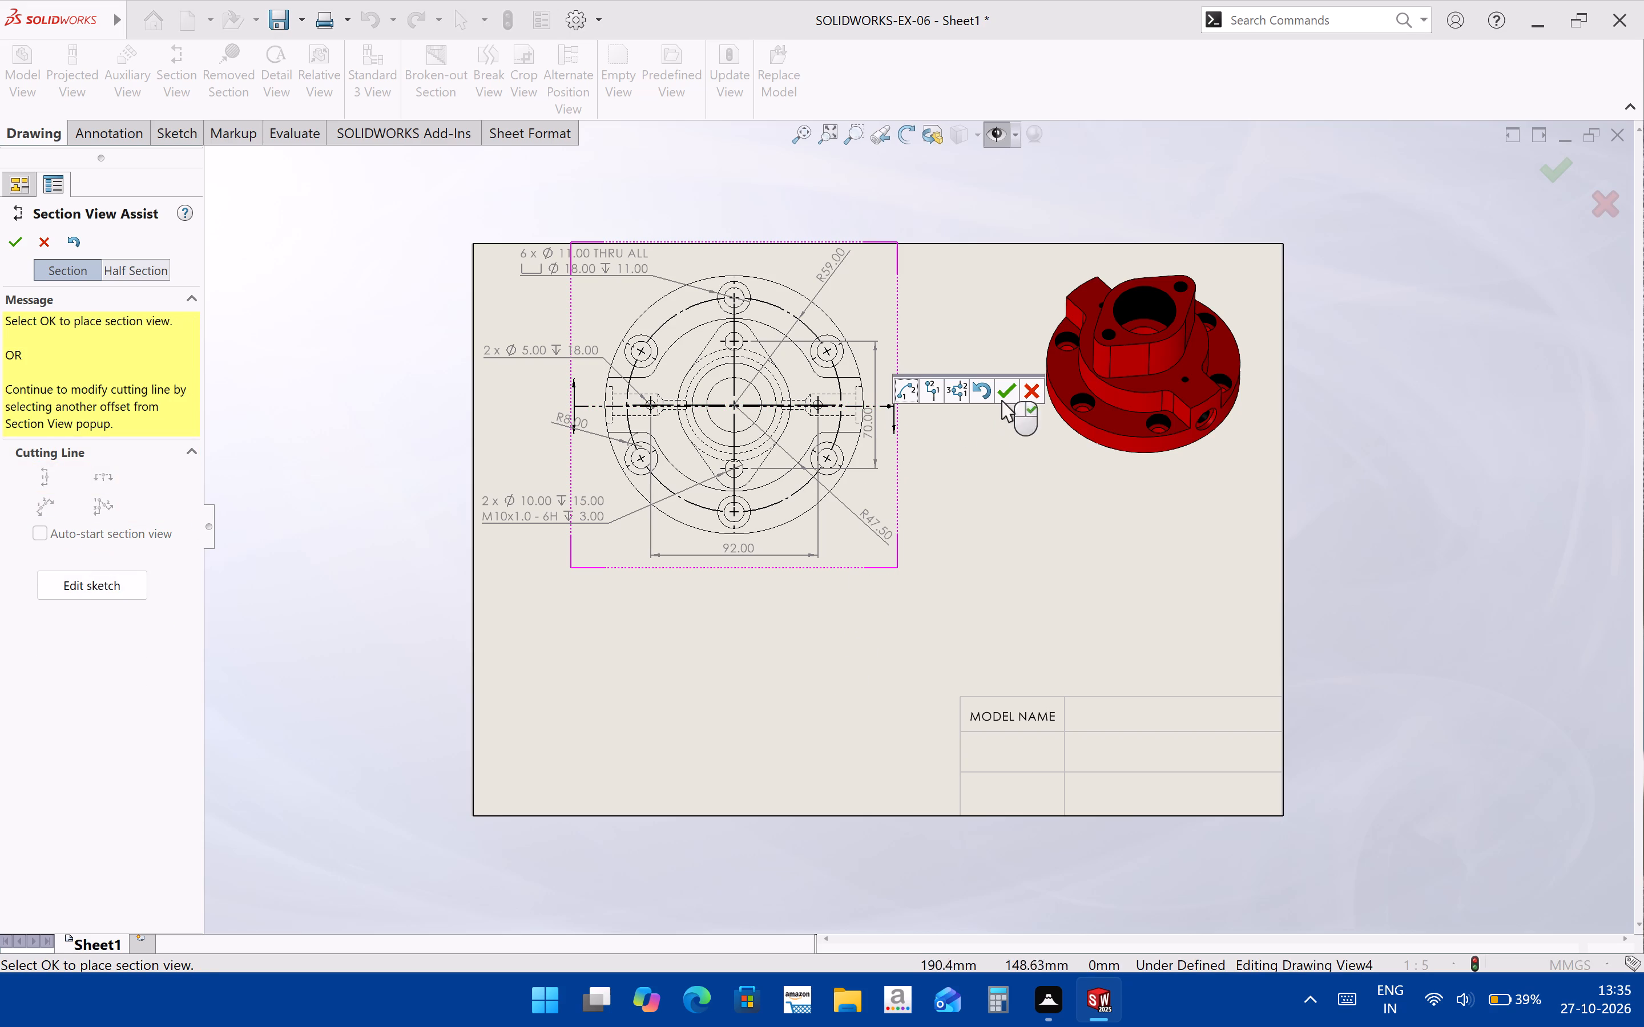
click(1001, 399)
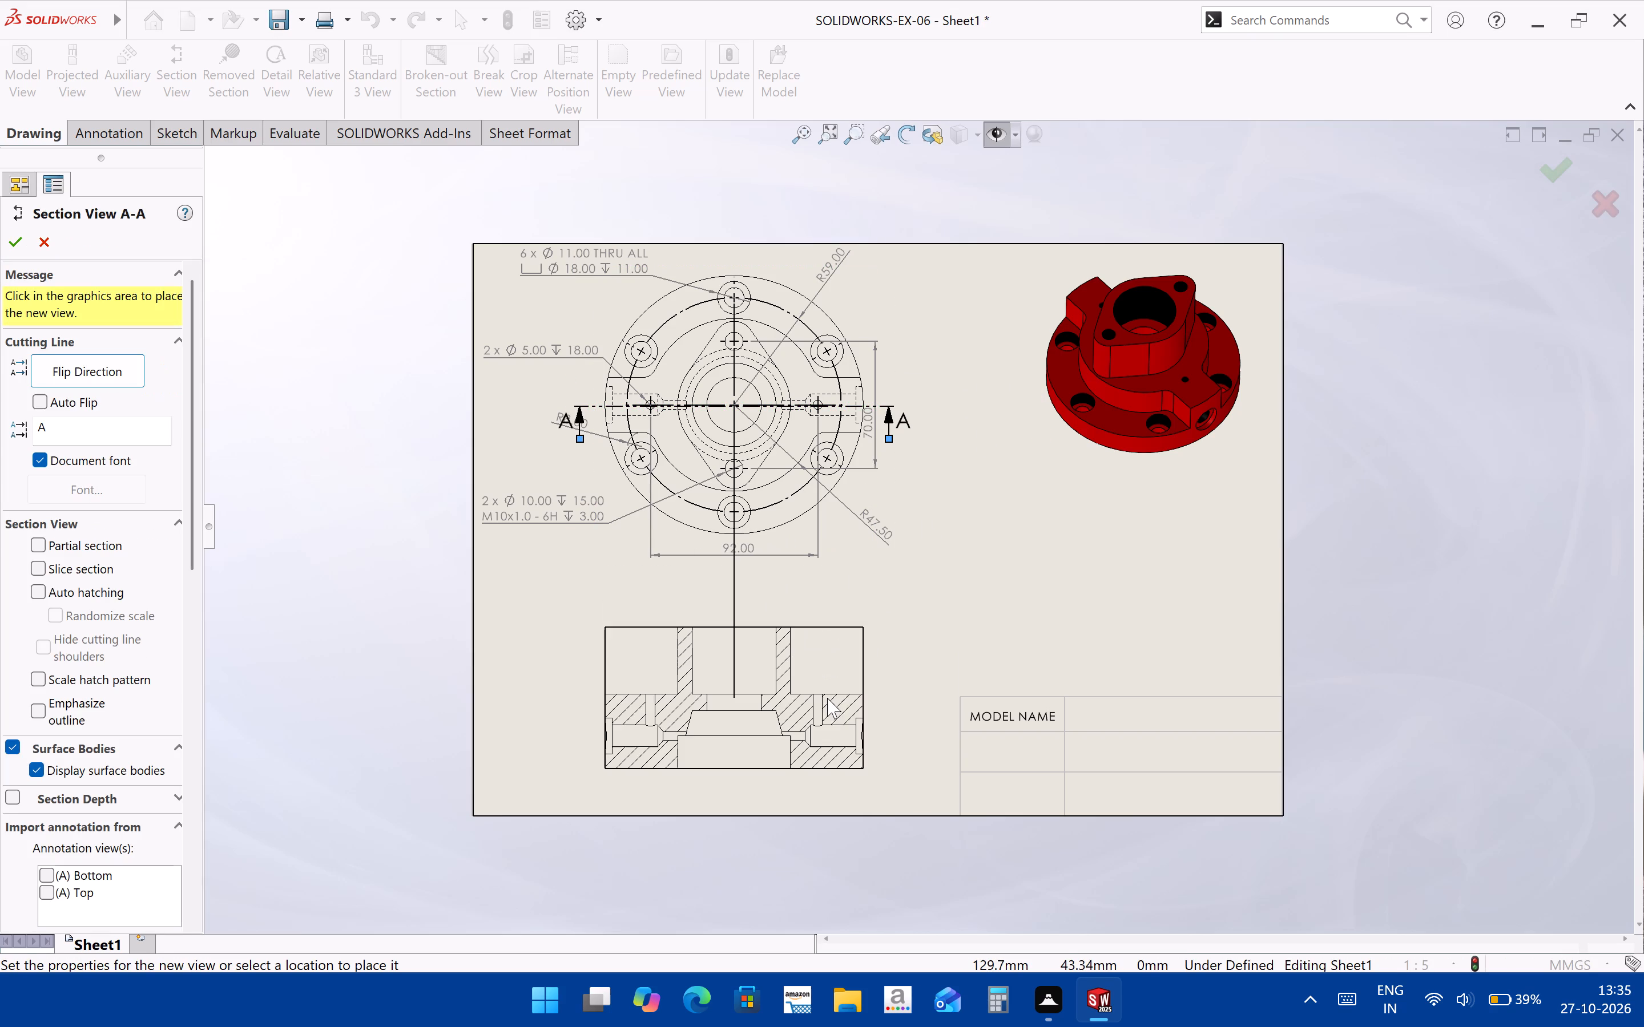
click(847, 671)
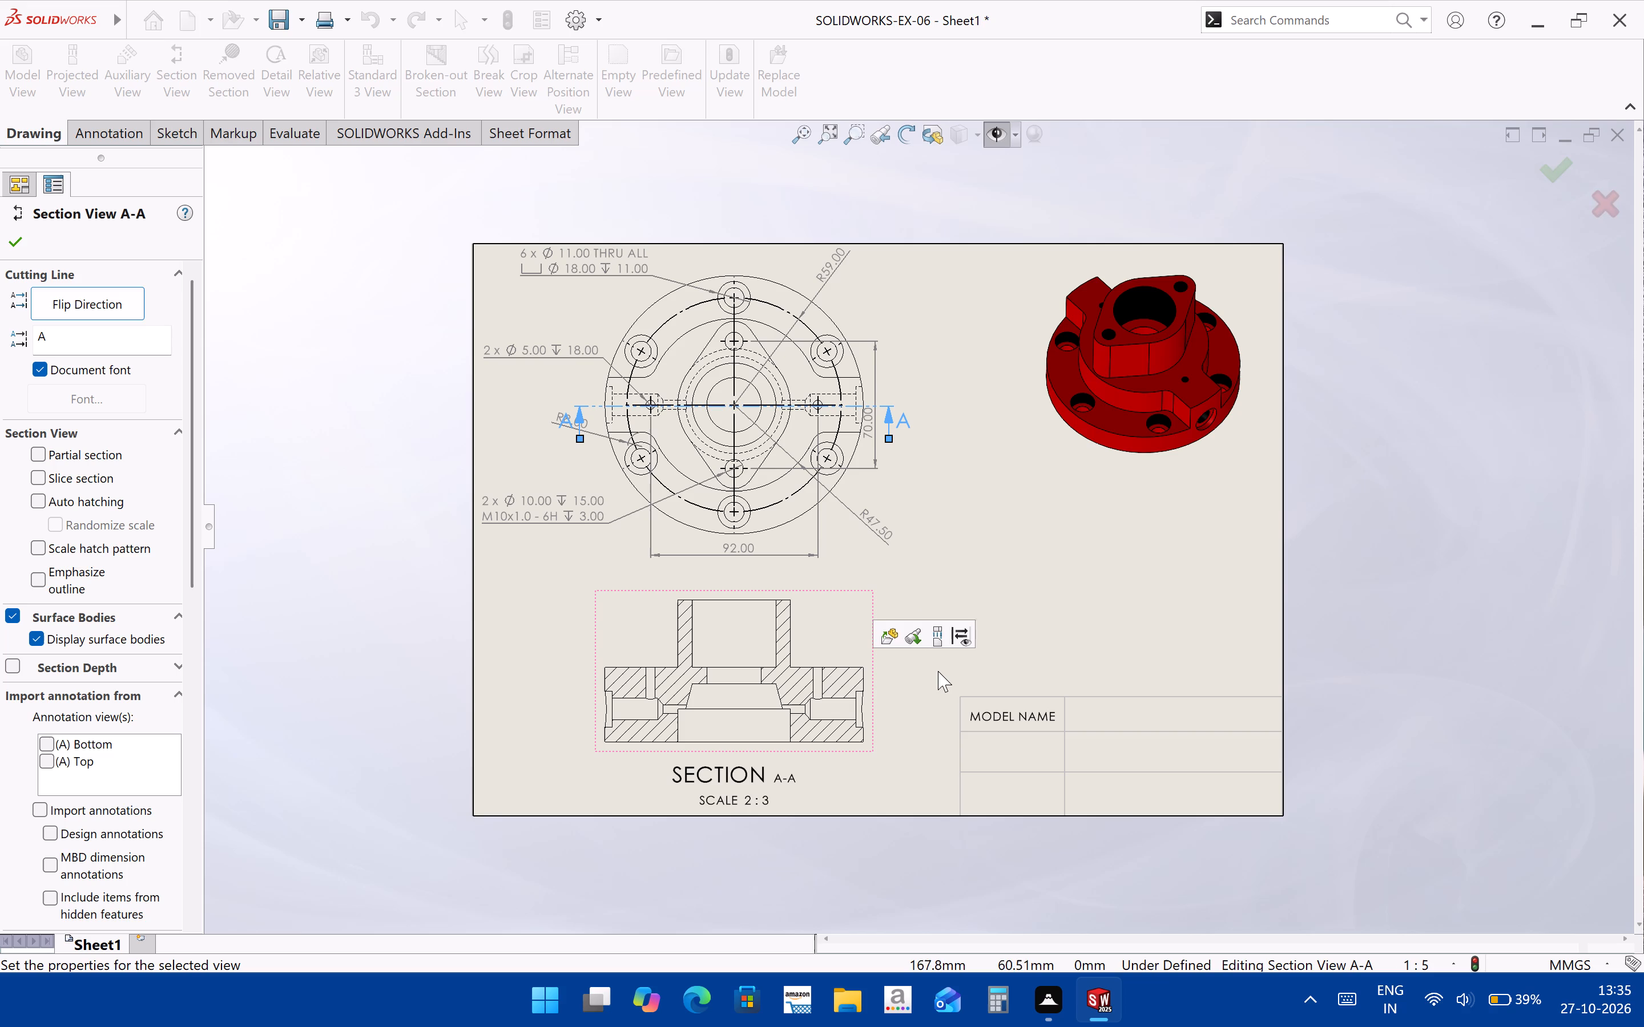
click(750, 790)
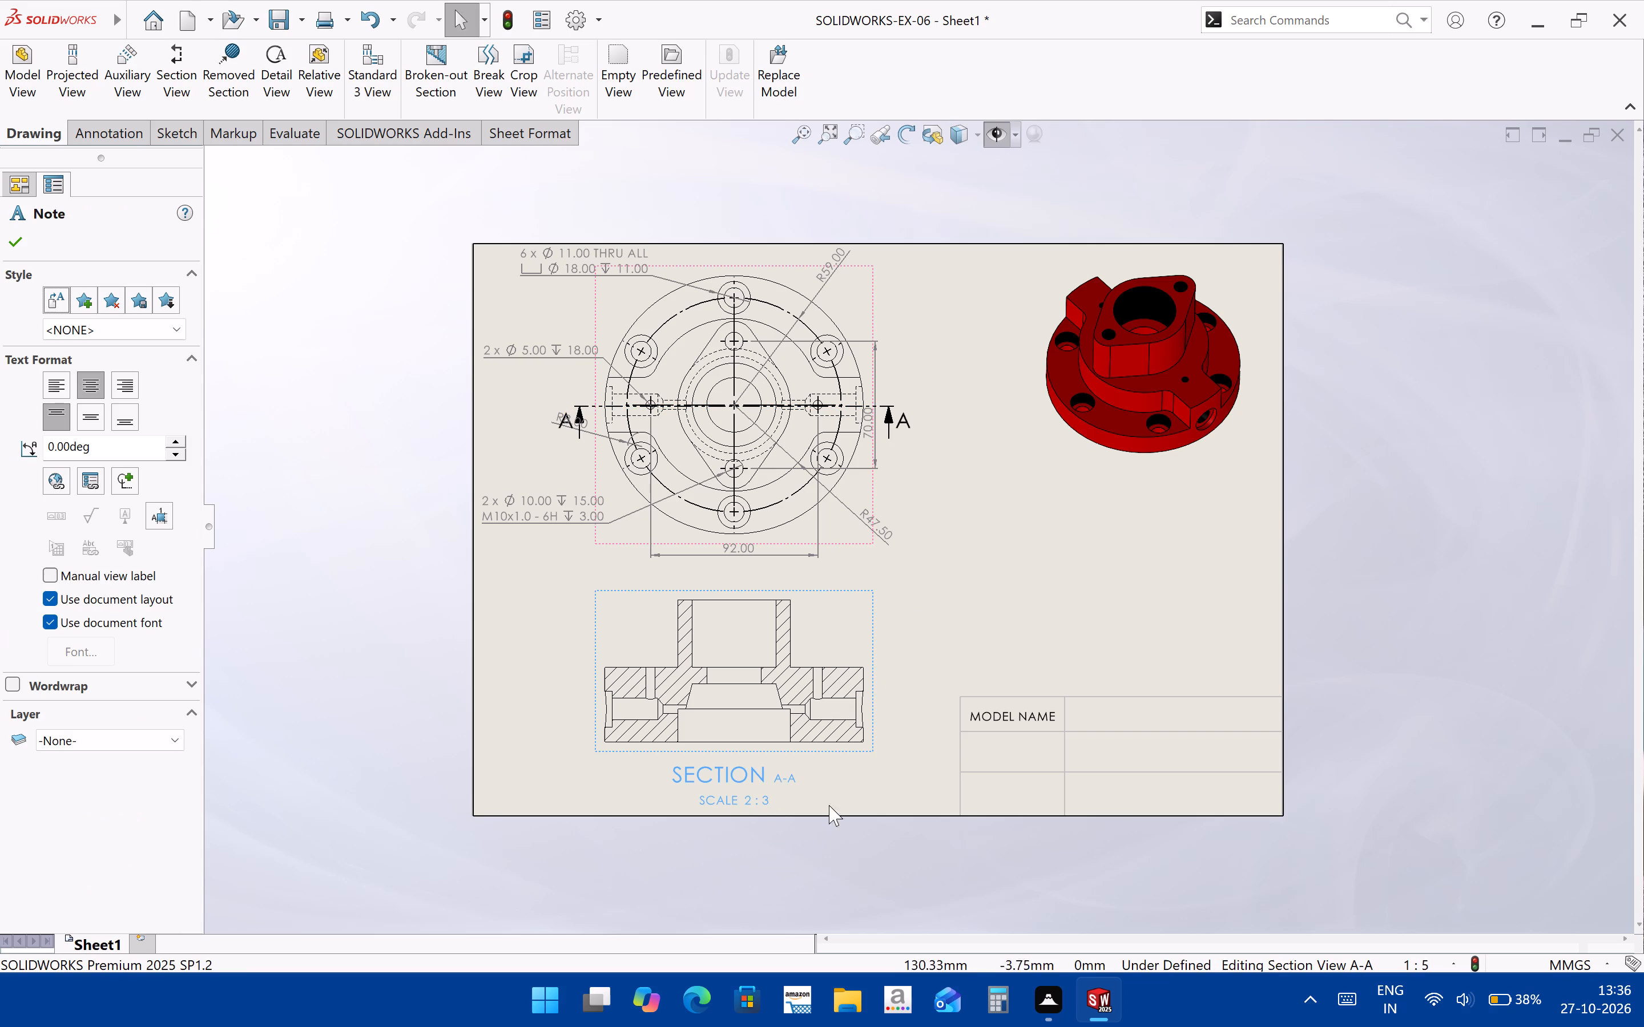
Move the flange view's R8.00 dimension text below the left section arrow A so they no longer overlap.
scroll(888, 475, down, 1)
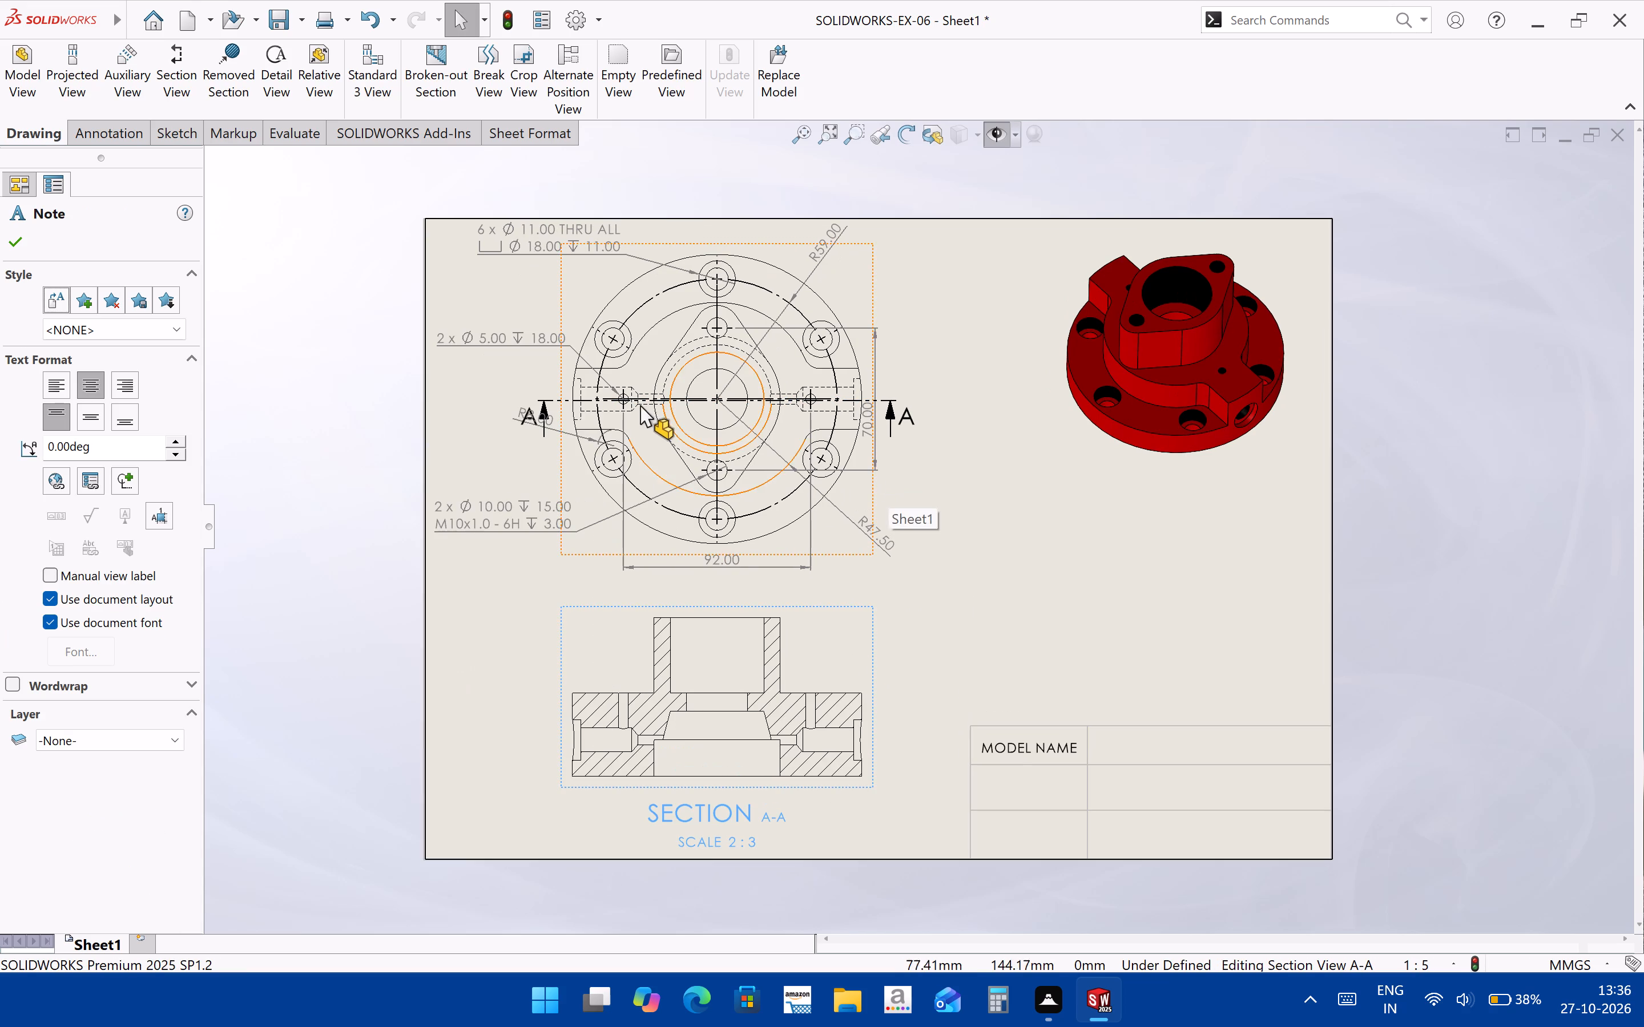
scroll(640, 405, down, 3)
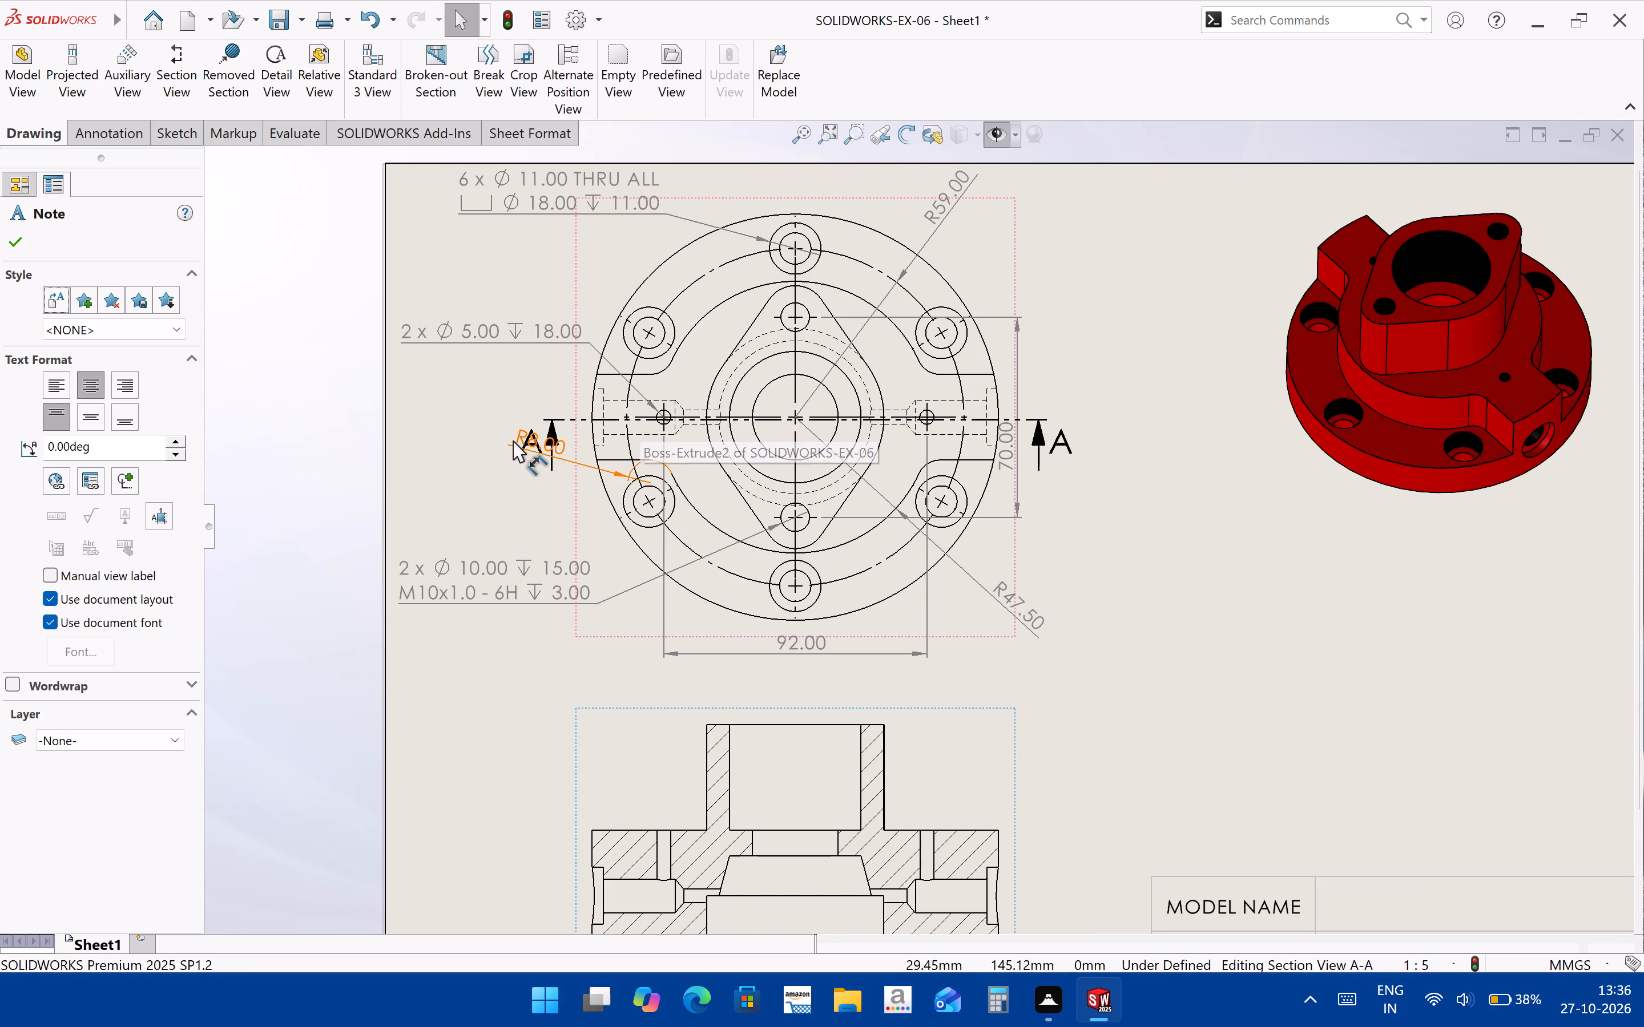
drag(515, 436, 506, 488)
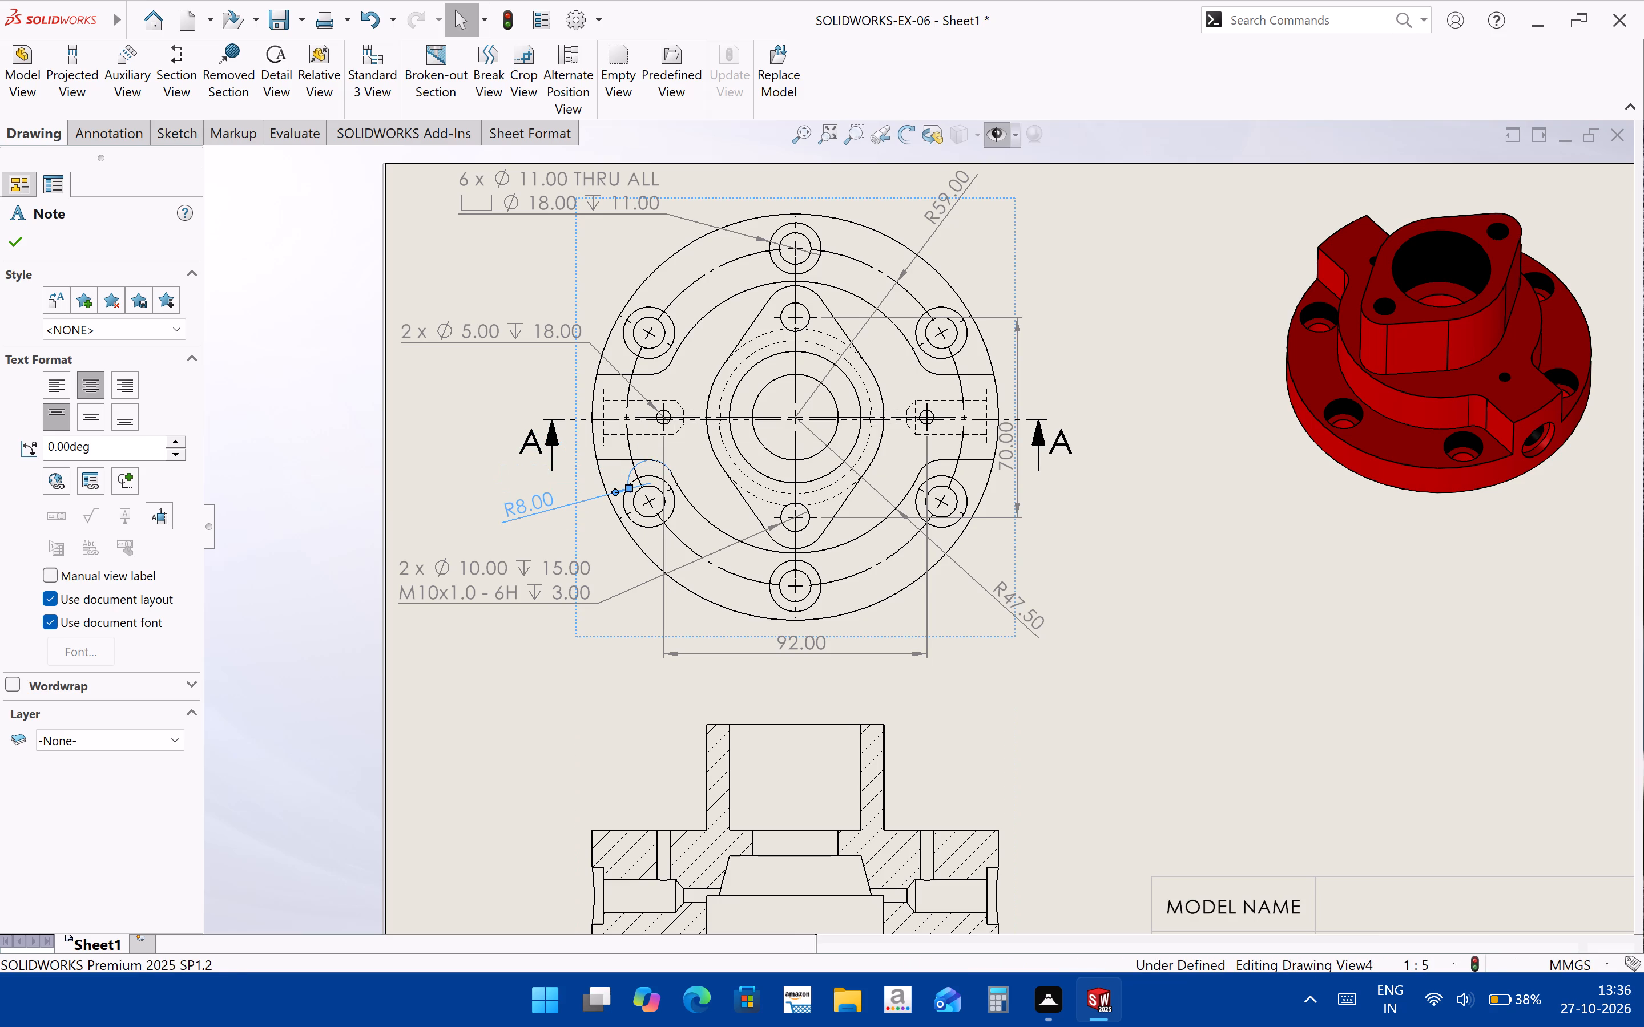
Dimension the upper boss's outer width above section view A-A, with dimension precision set to None.
scroll(987, 414, down, 1)
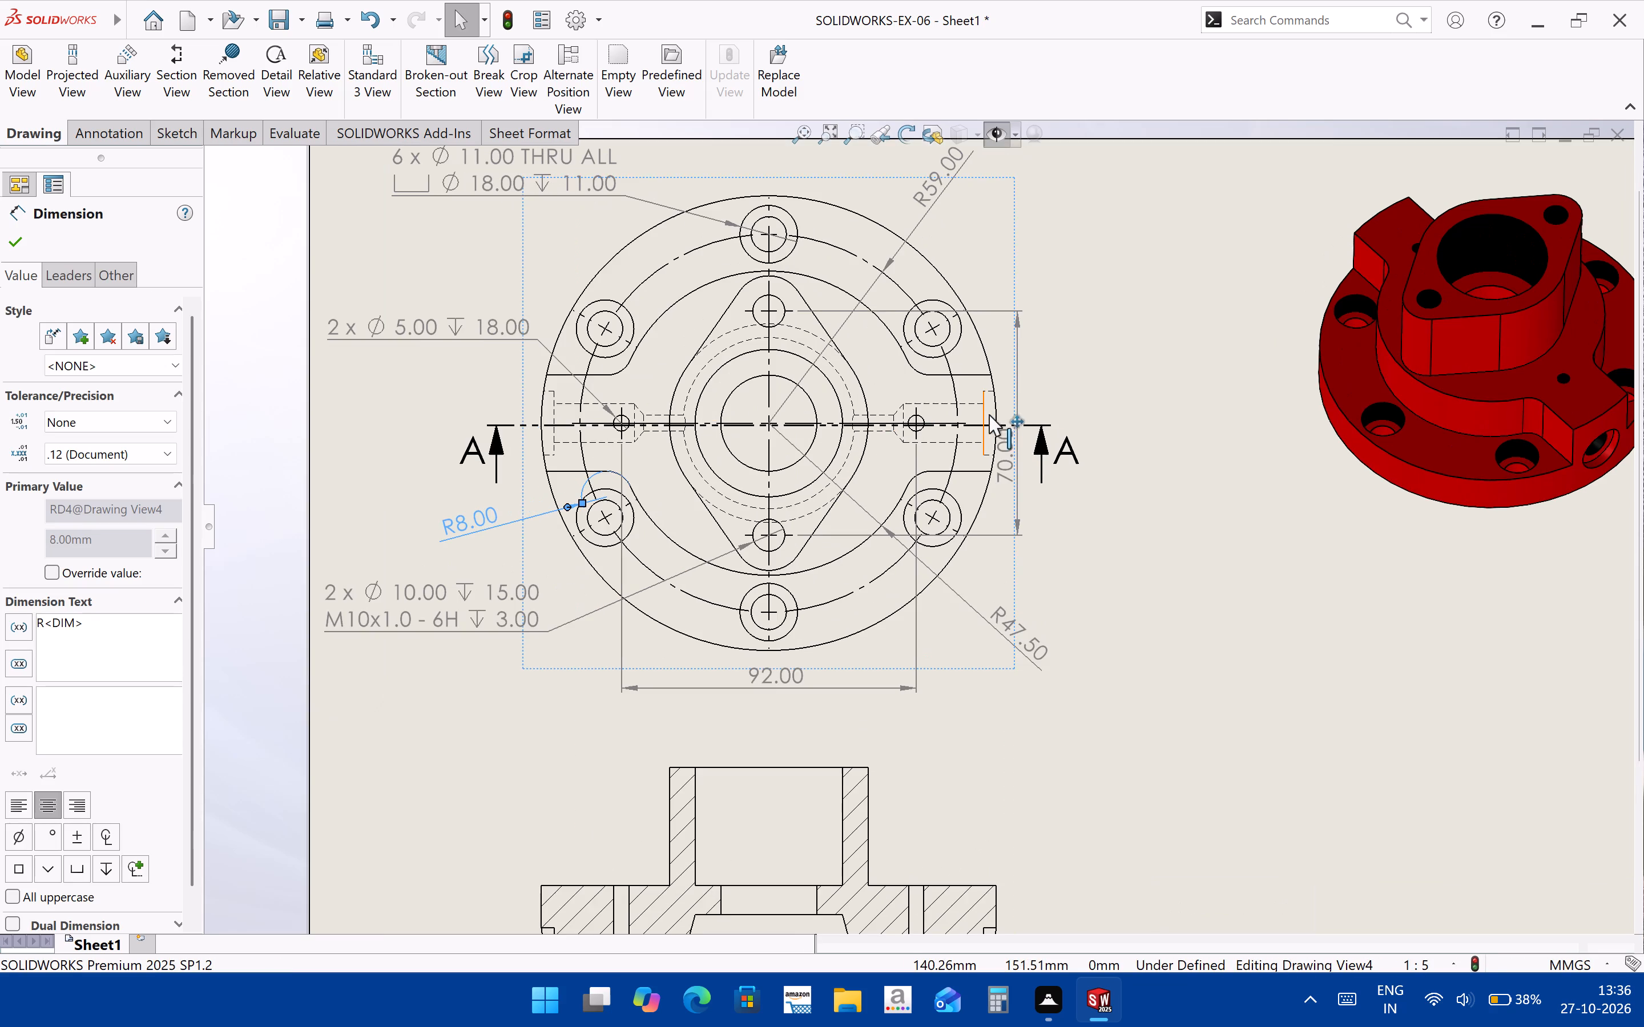
scroll(1080, 429, down, 2)
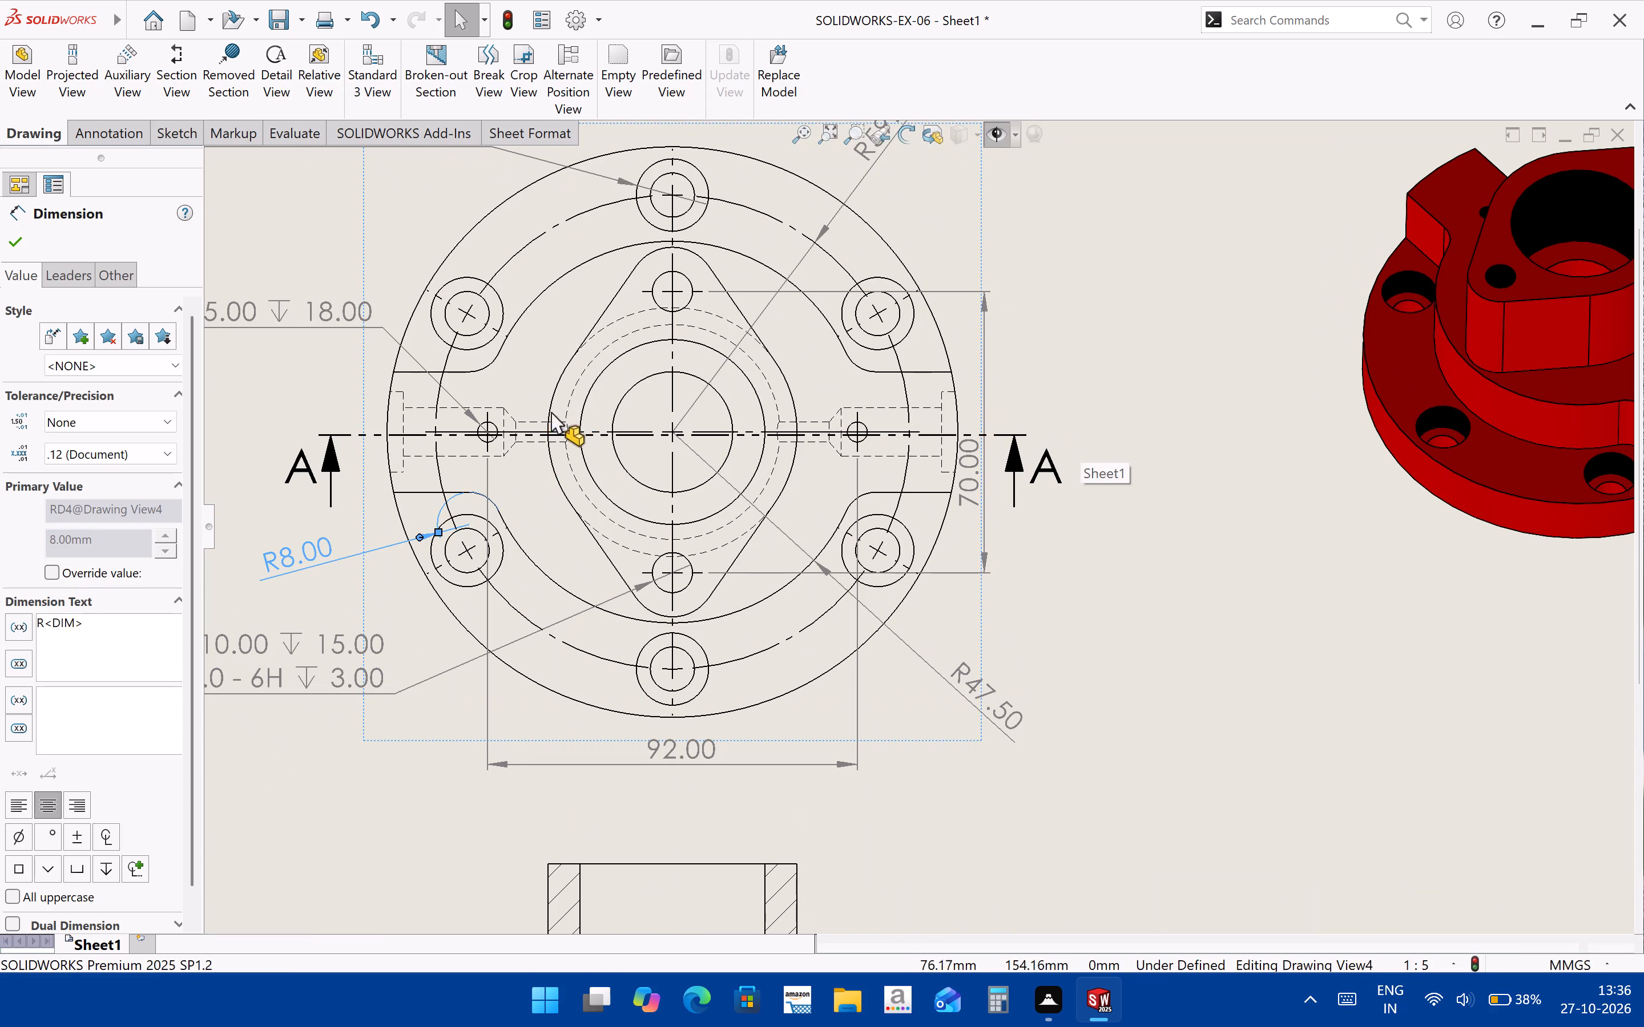
scroll(600, 488, up, 3)
middle_drag(942, 647, 866, 595)
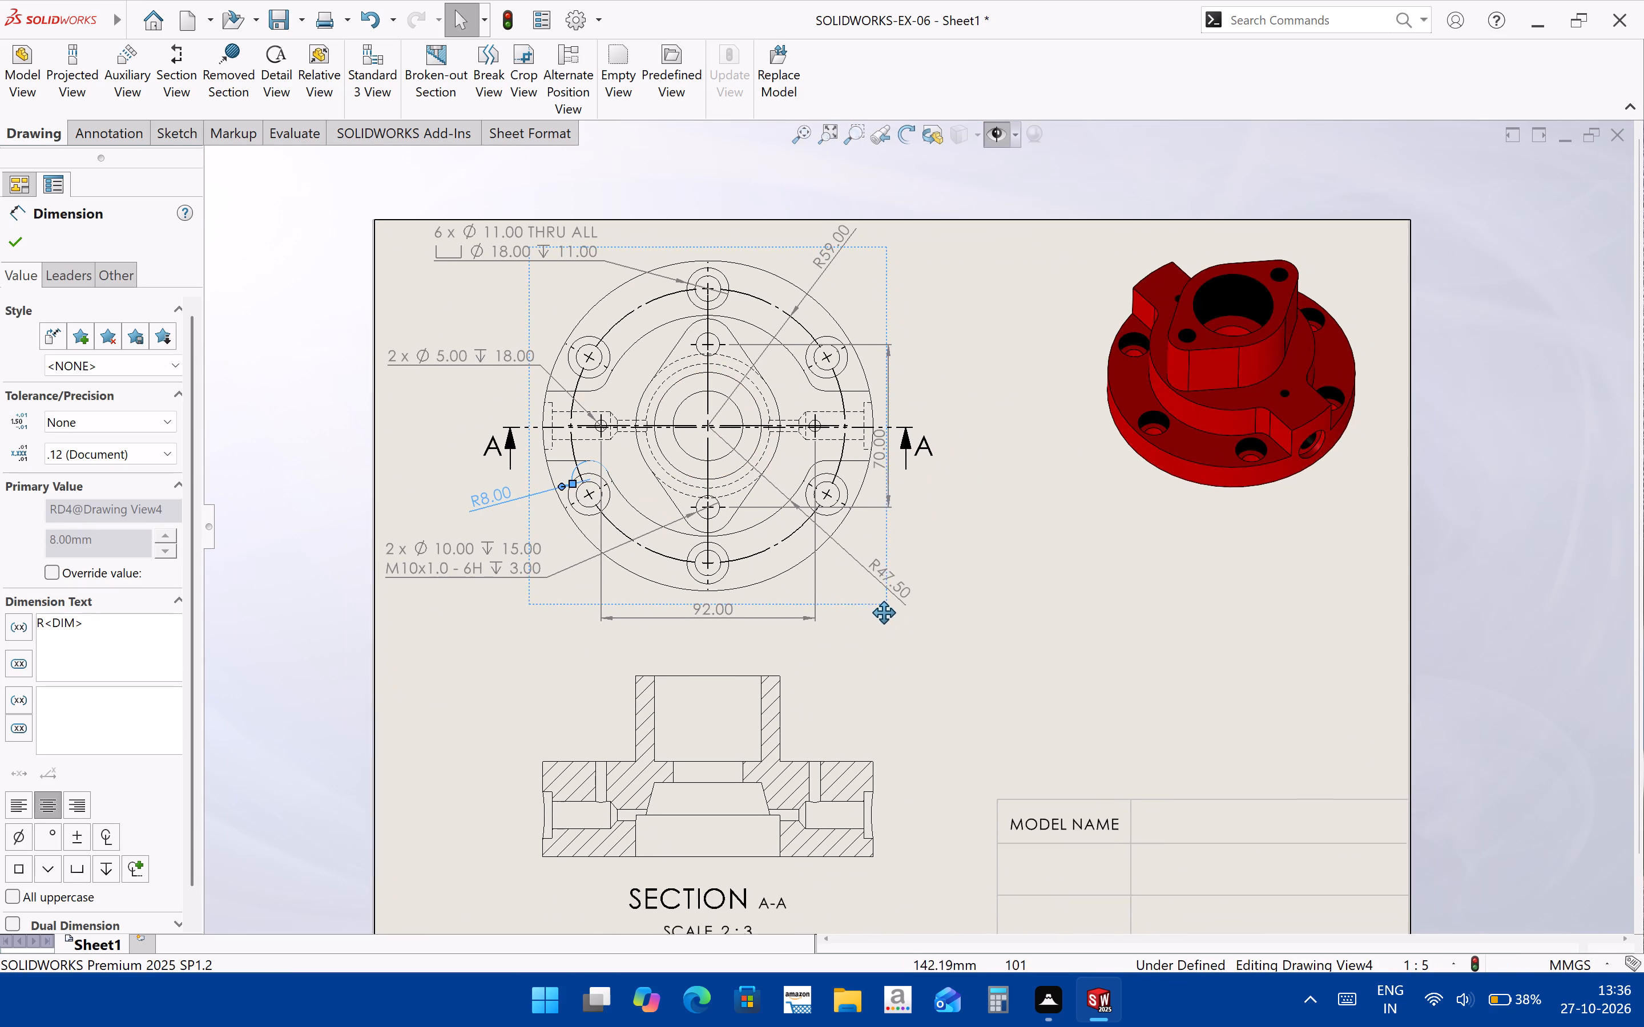
middle_drag(866, 595, 847, 570)
scroll(880, 634, up, 2)
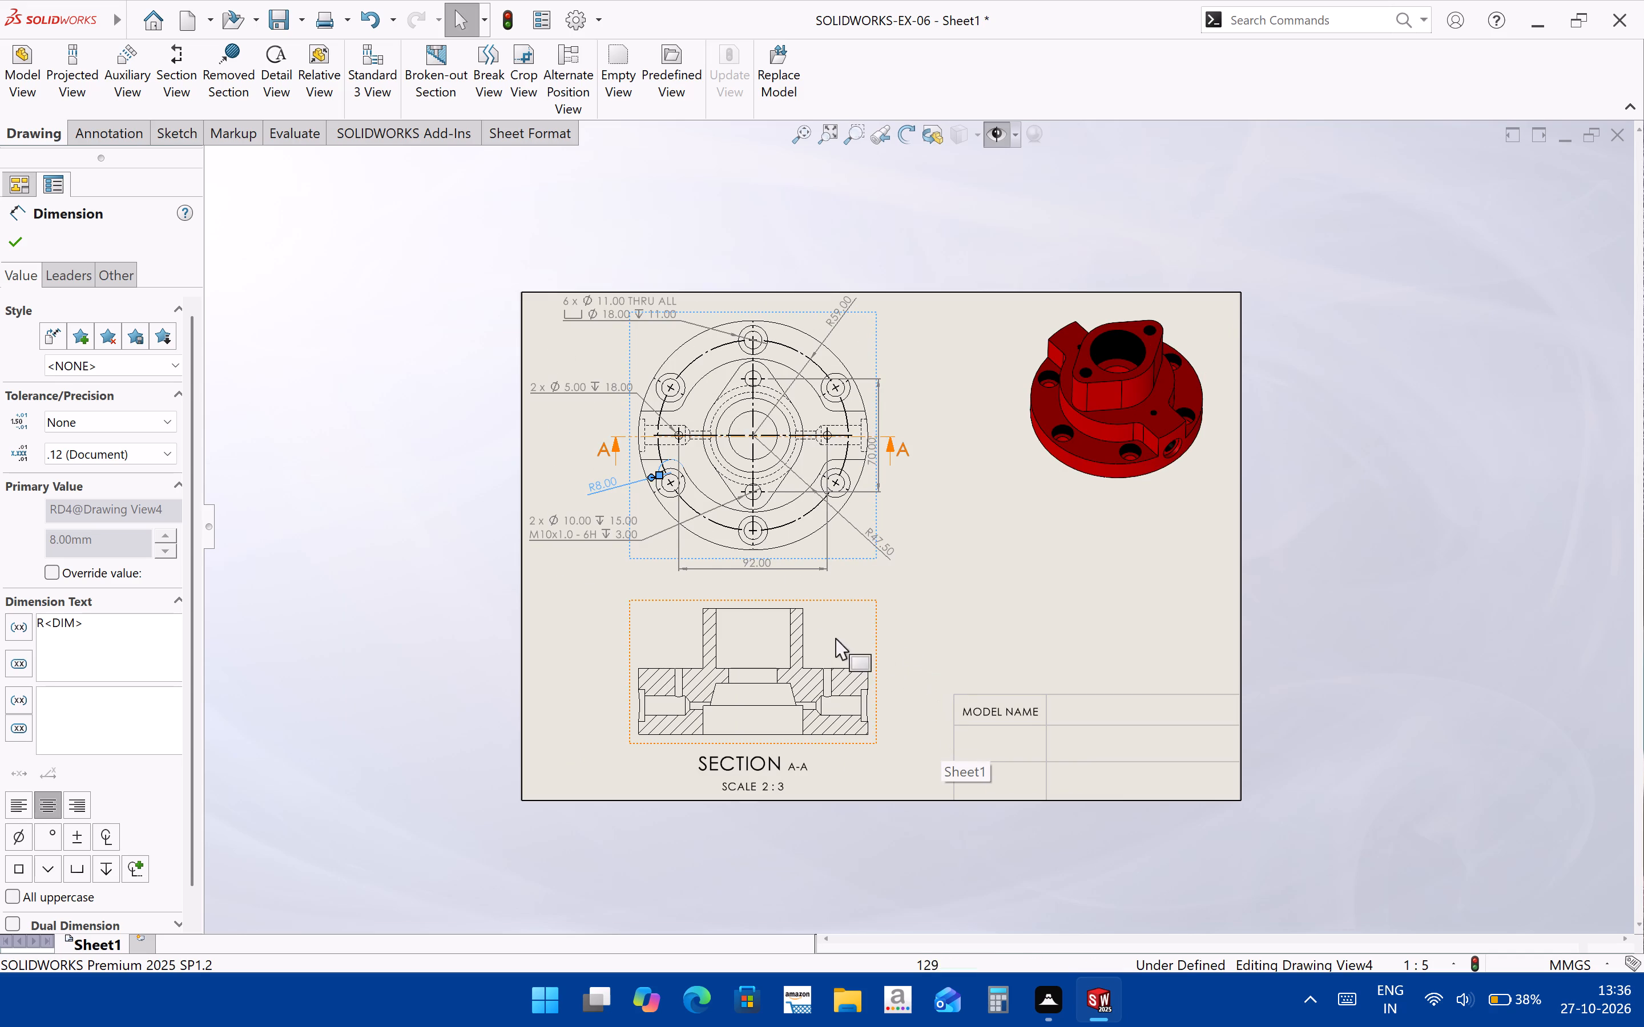
scroll(817, 632, down, 1)
click(166, 132)
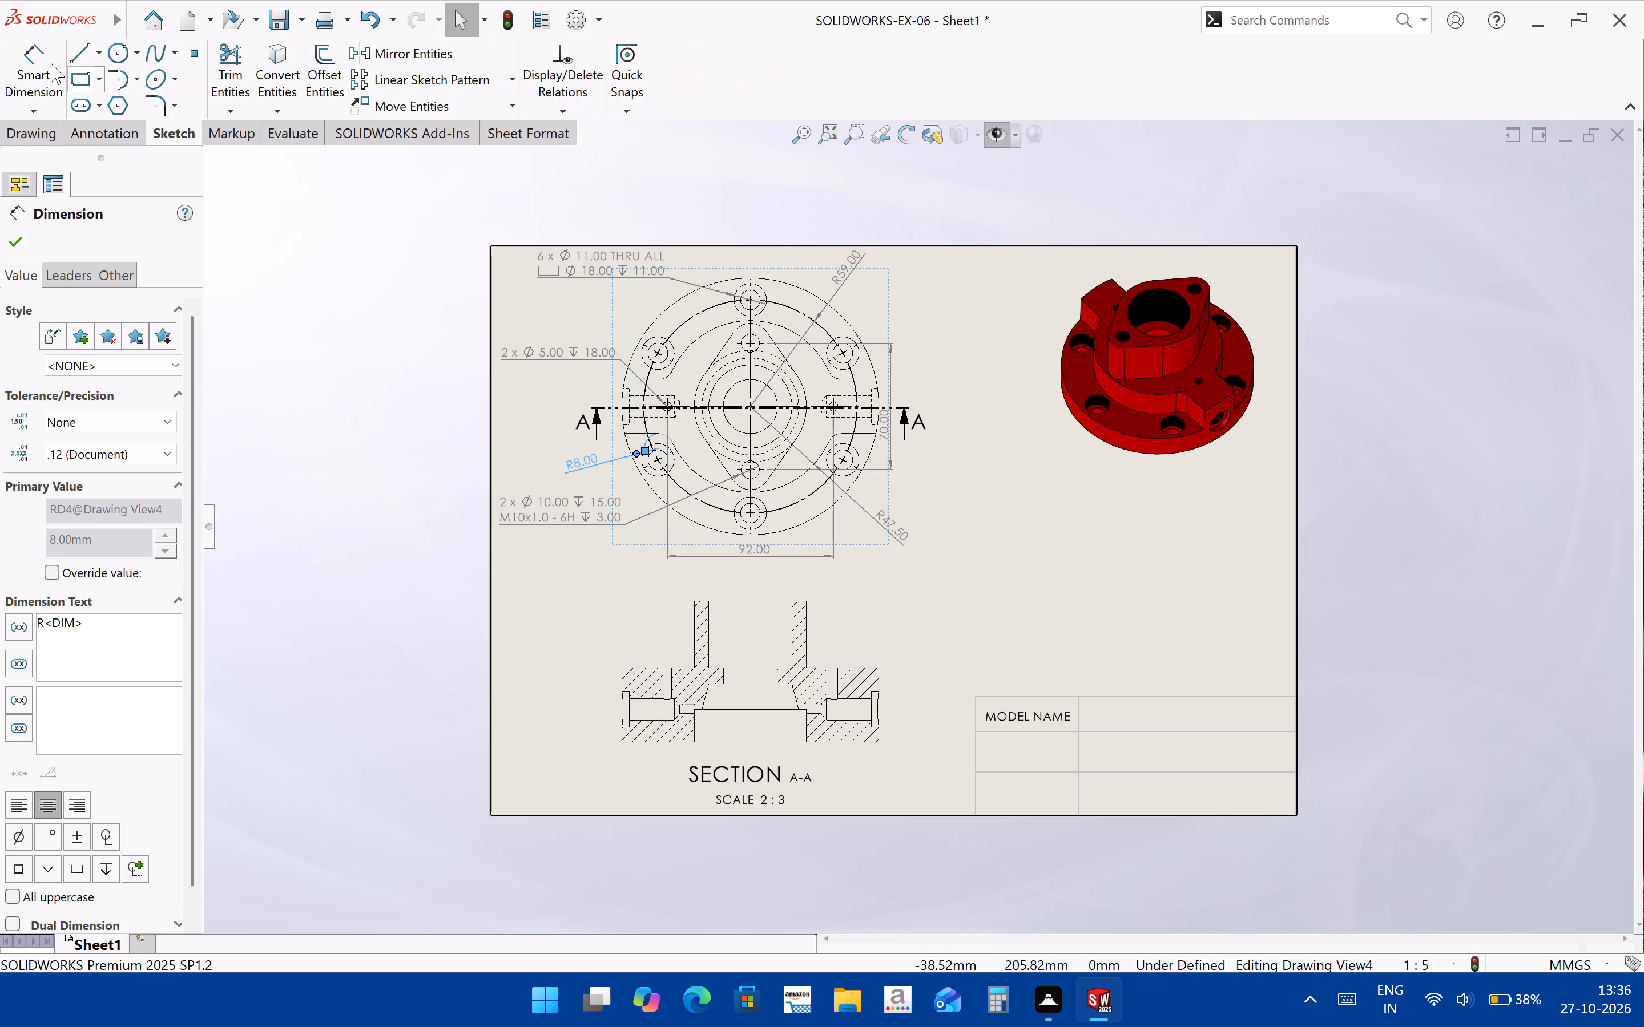
click(38, 58)
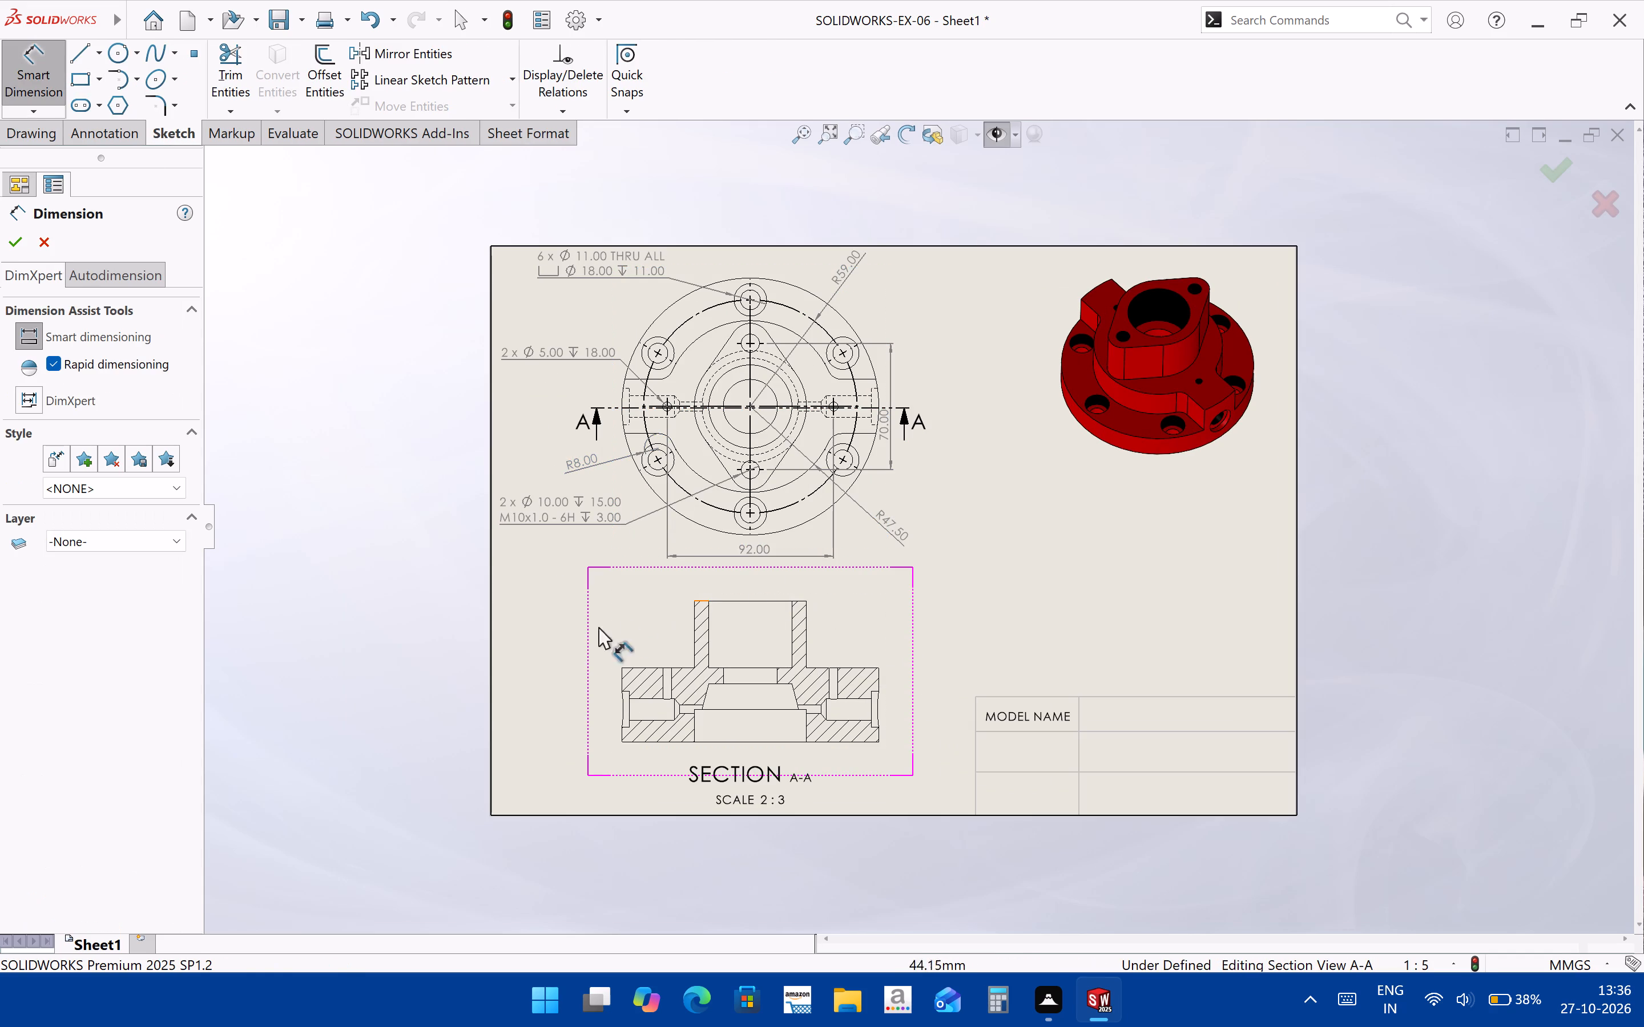
click(692, 634)
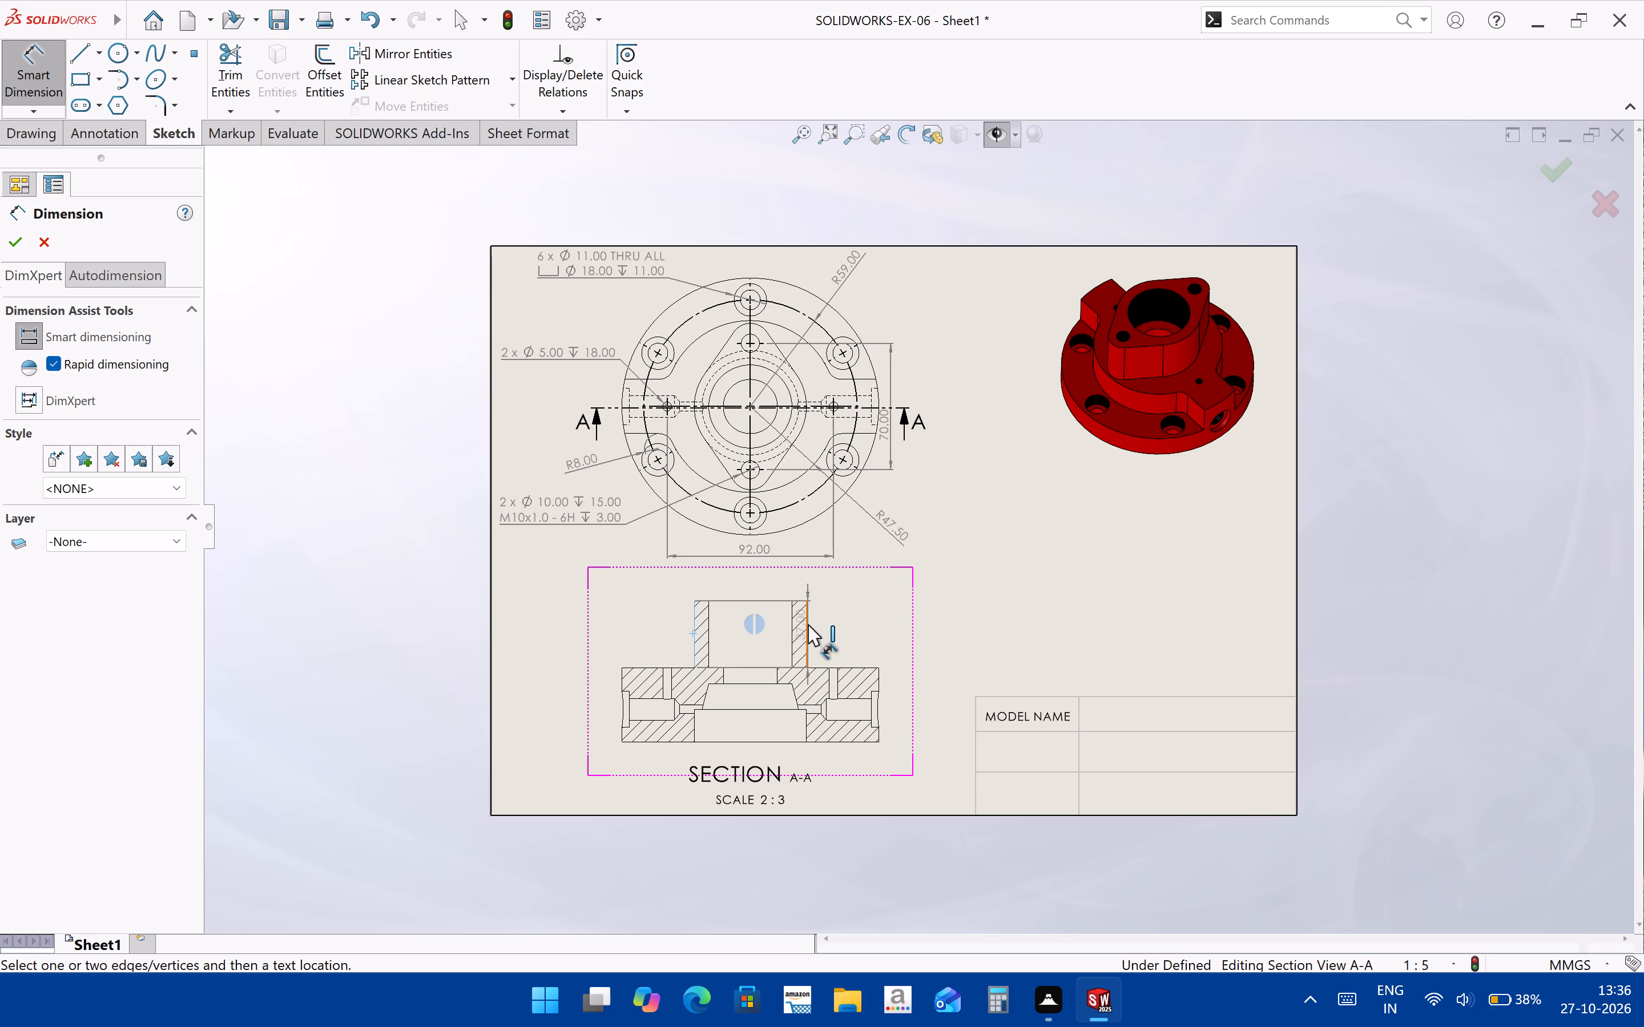
click(808, 624)
click(748, 584)
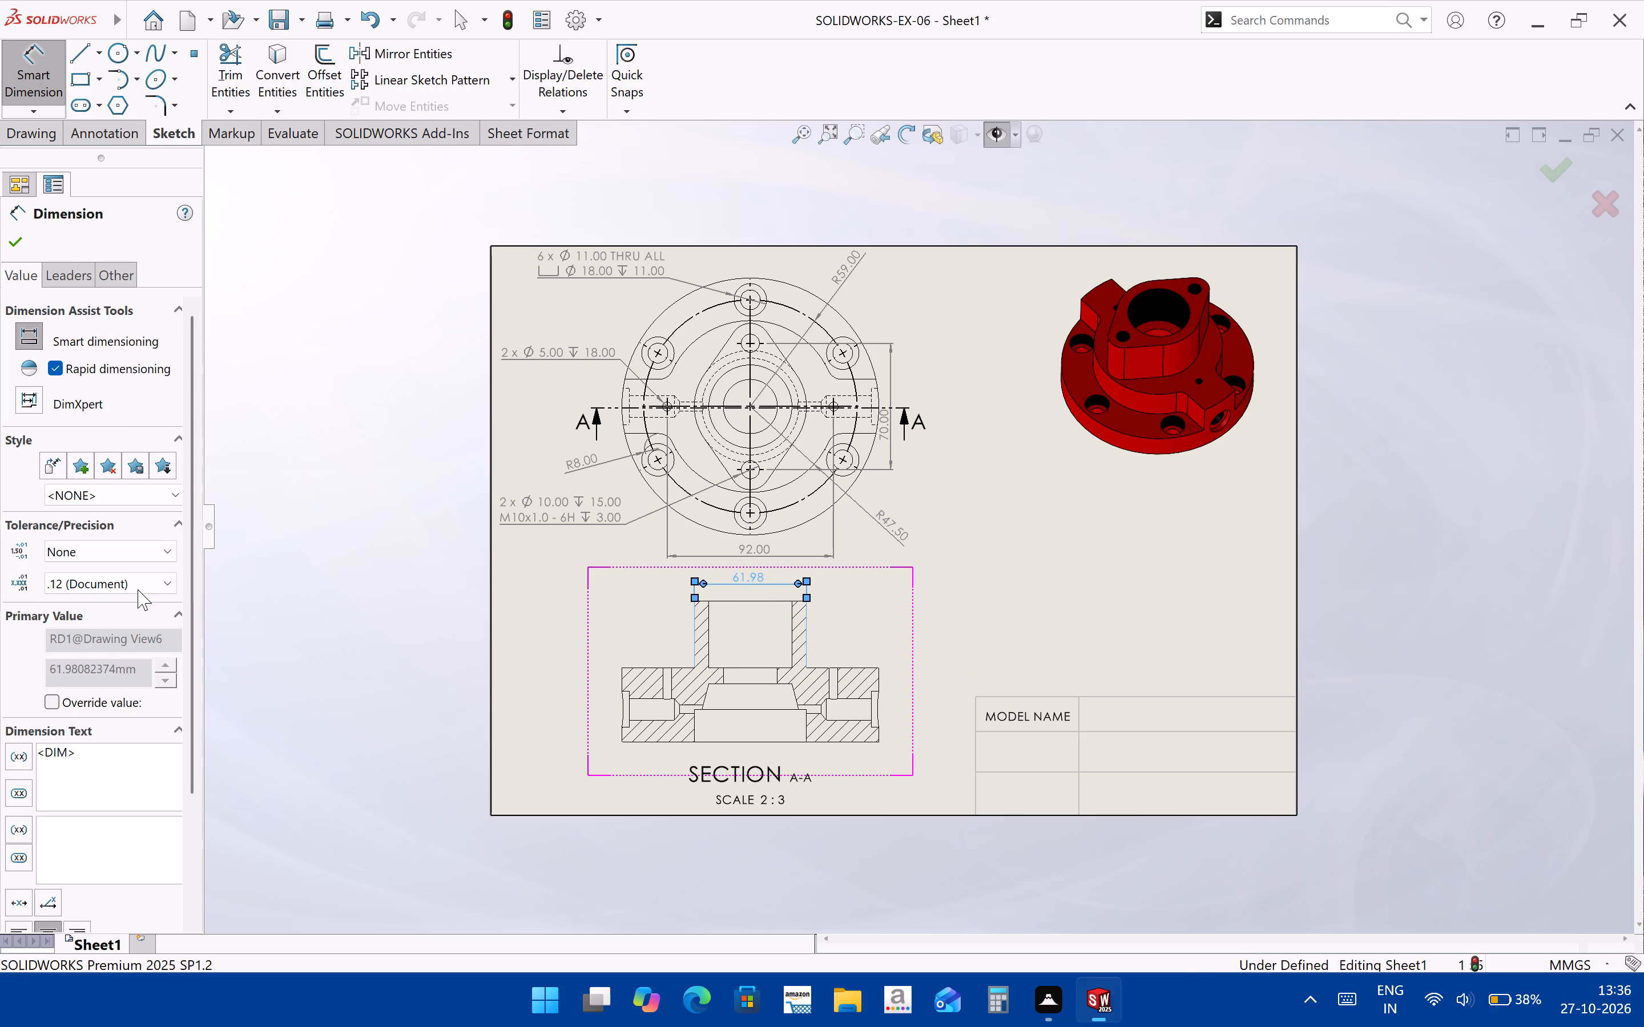
click(138, 589)
click(138, 597)
click(888, 611)
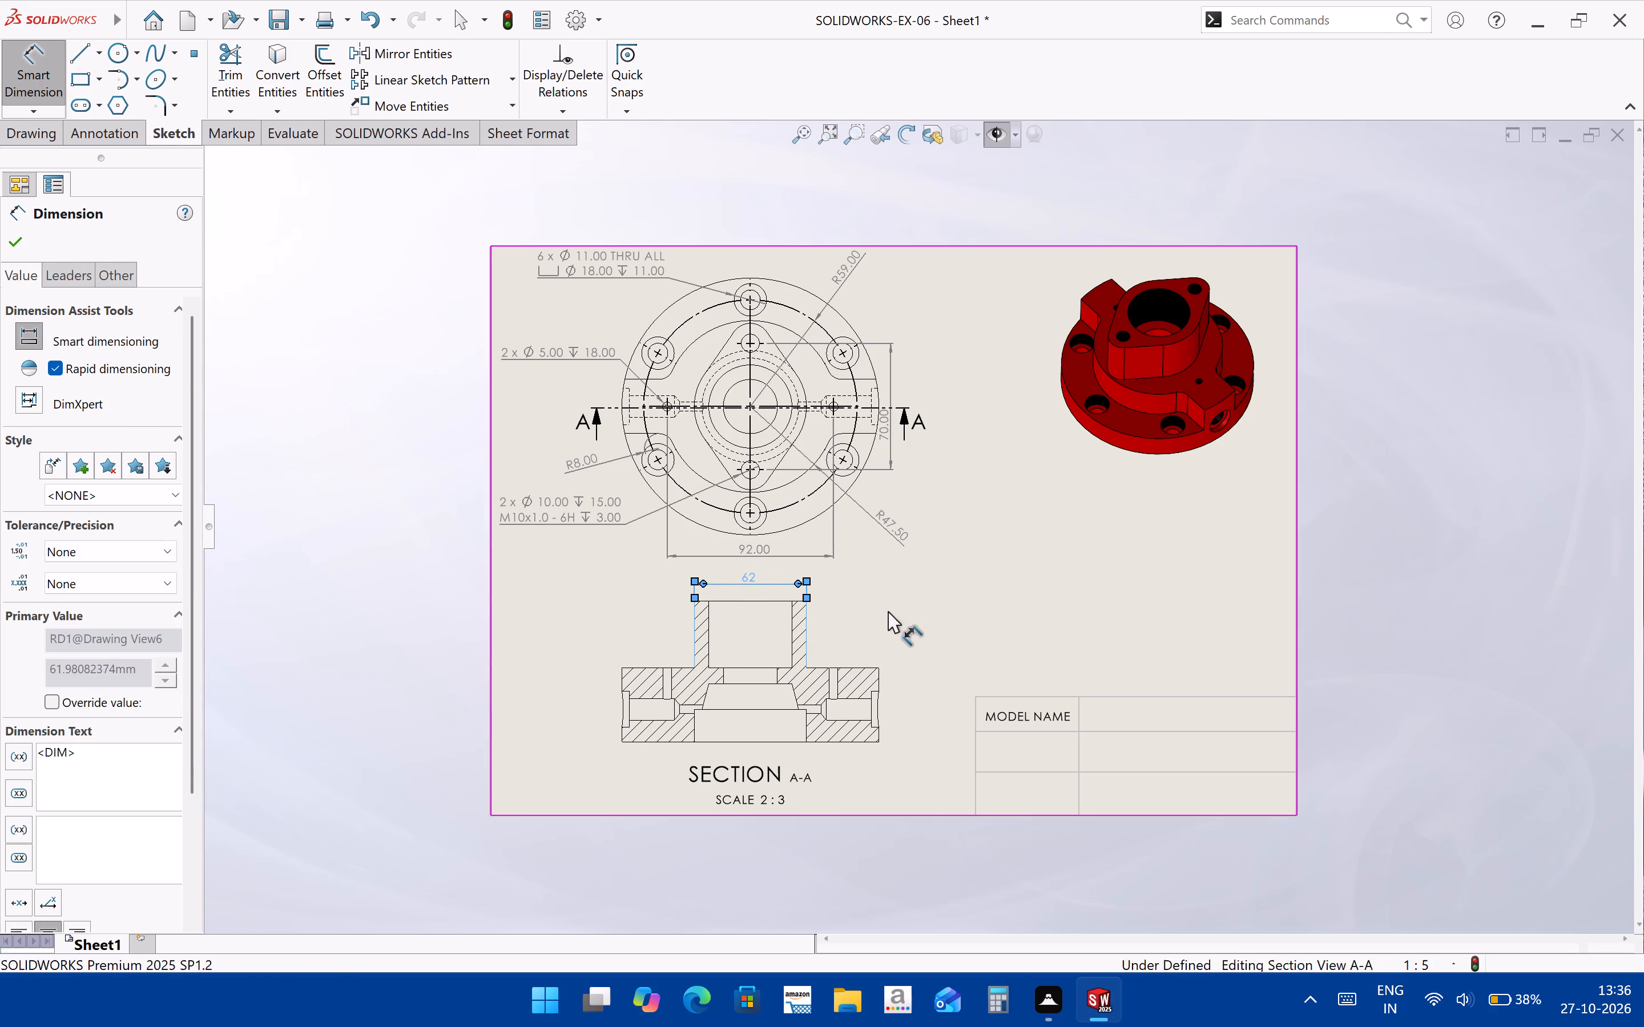
click(948, 616)
Dimension the width of the boss's upper bore inside section view A-A, with dimension precision set to None.
scroll(901, 652, down, 2)
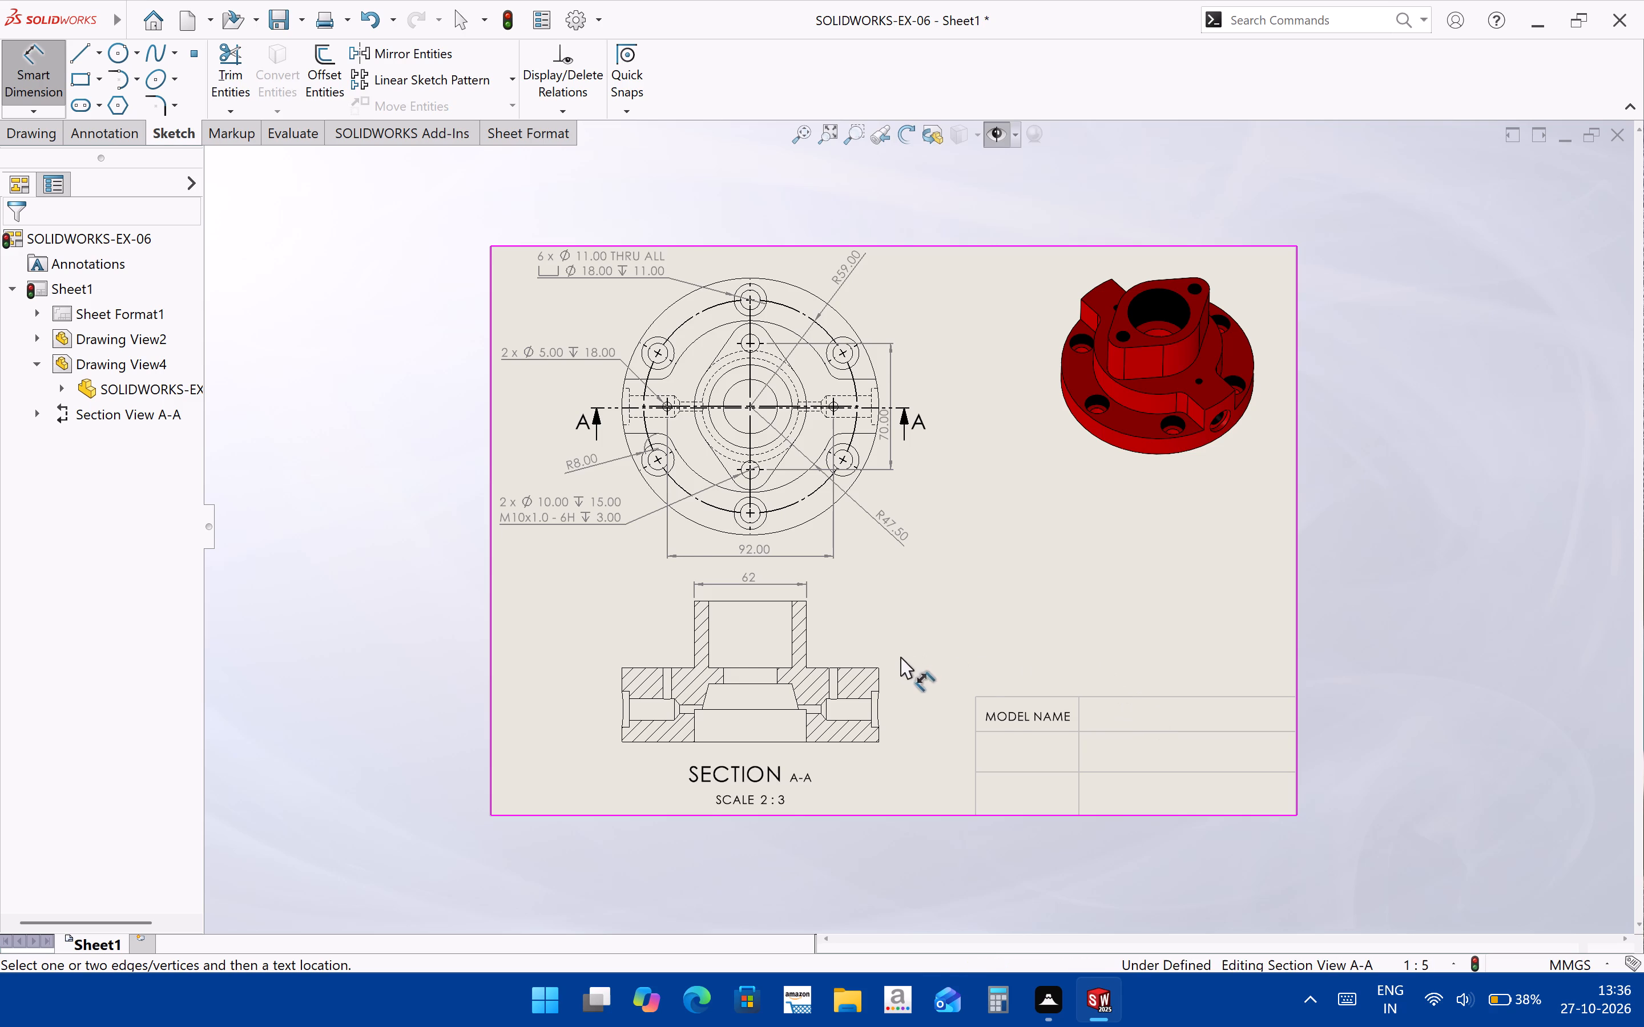
middle_drag(881, 686, 881, 669)
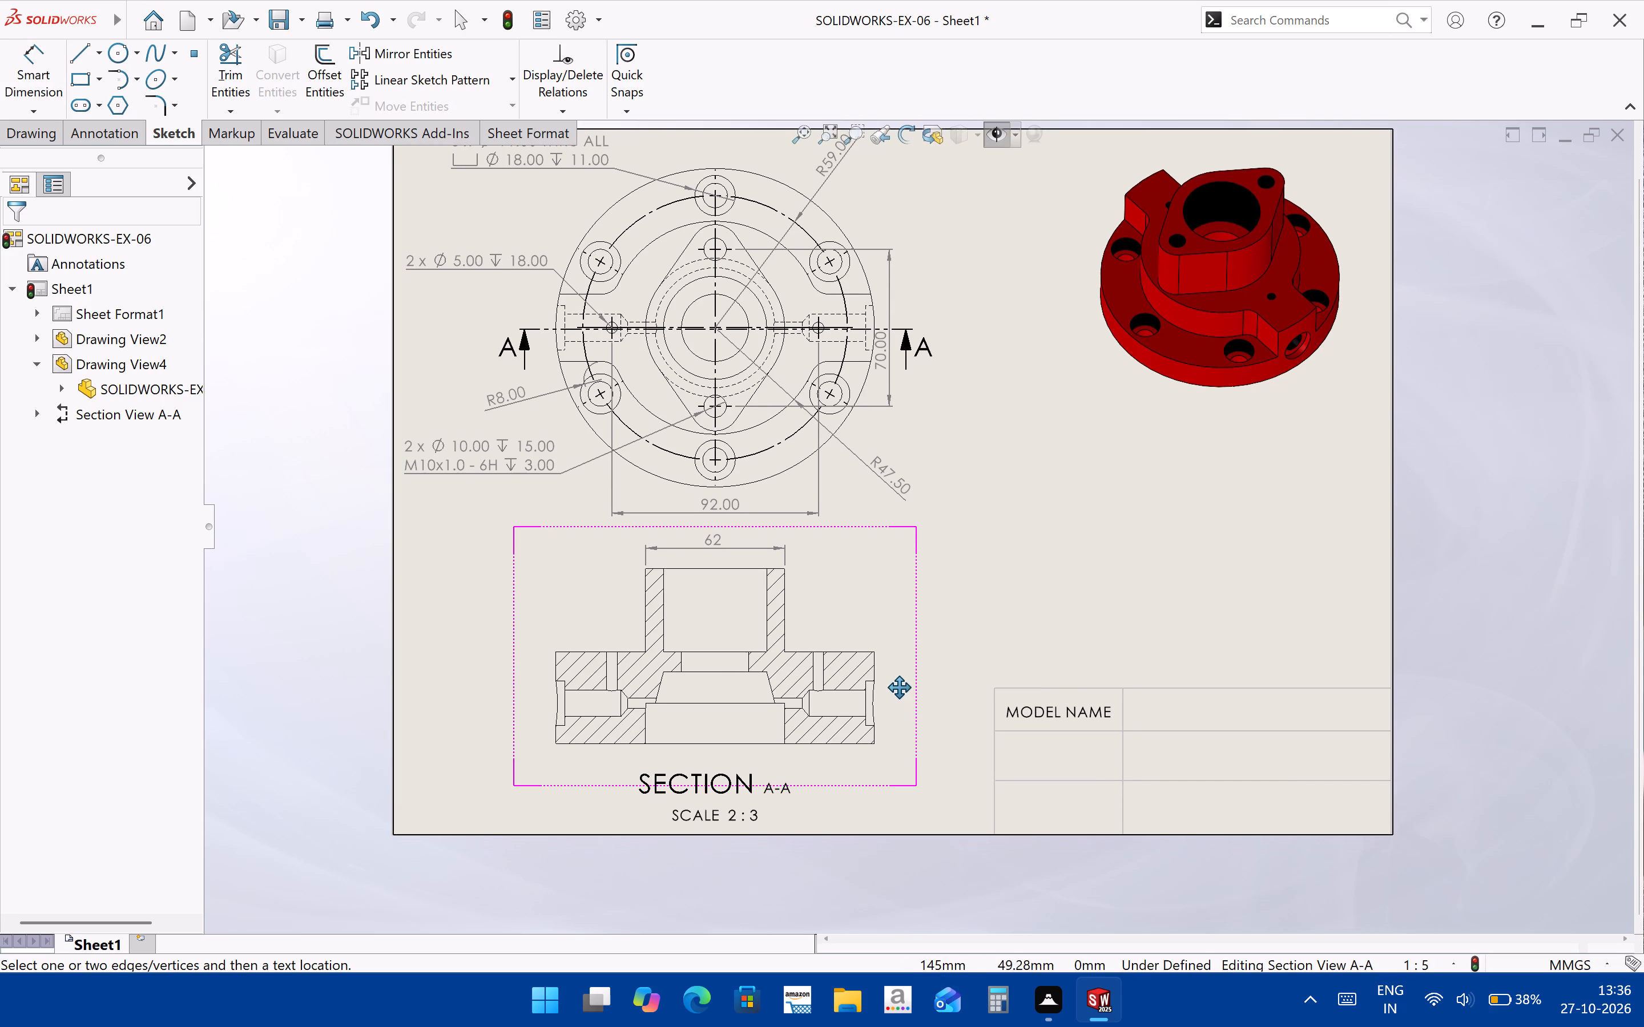
middle_drag(881, 669, 880, 652)
scroll(727, 582, down, 2)
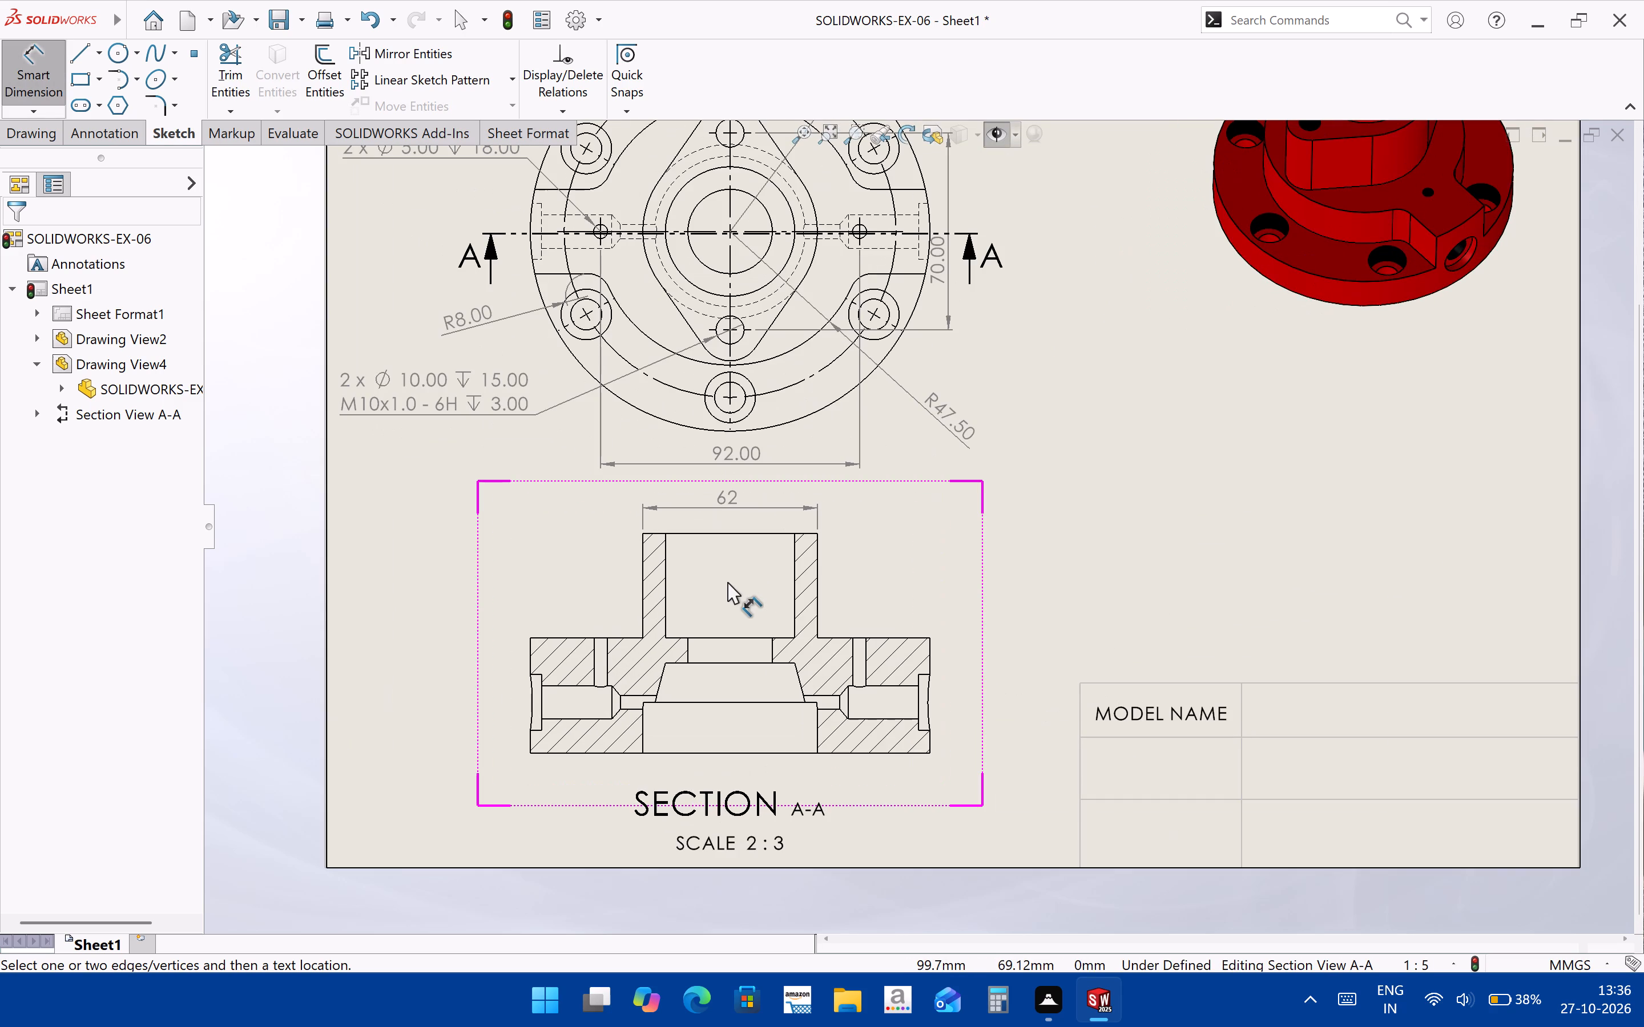
click(664, 573)
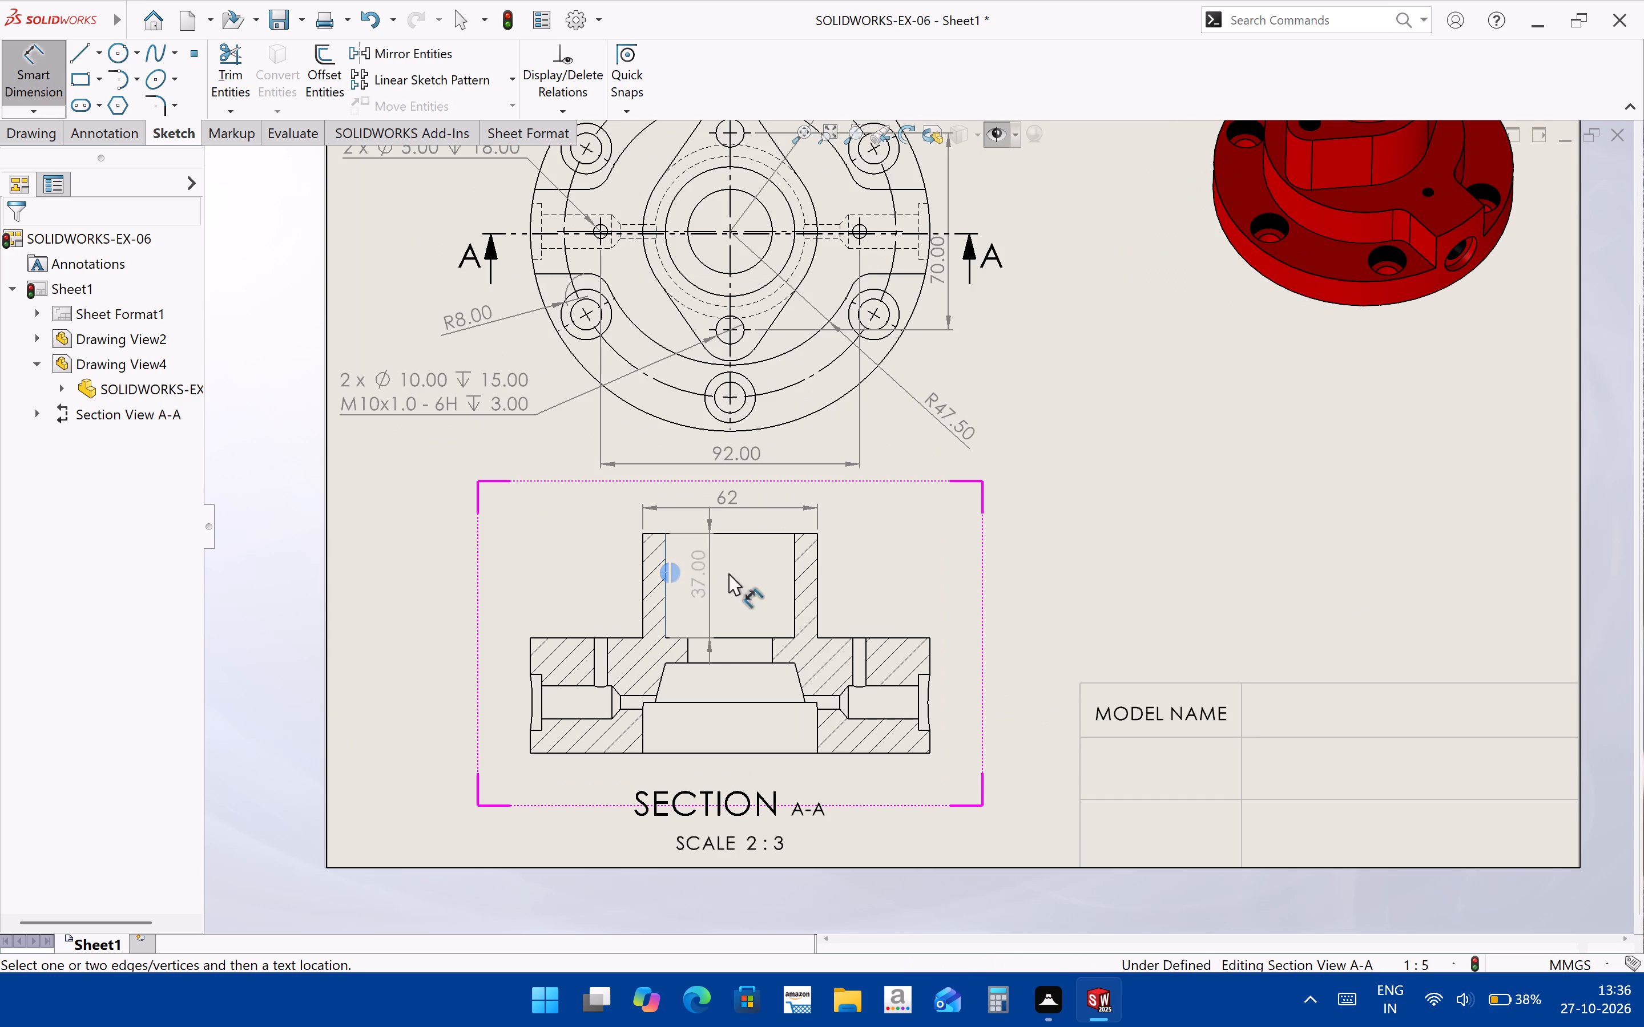
click(793, 572)
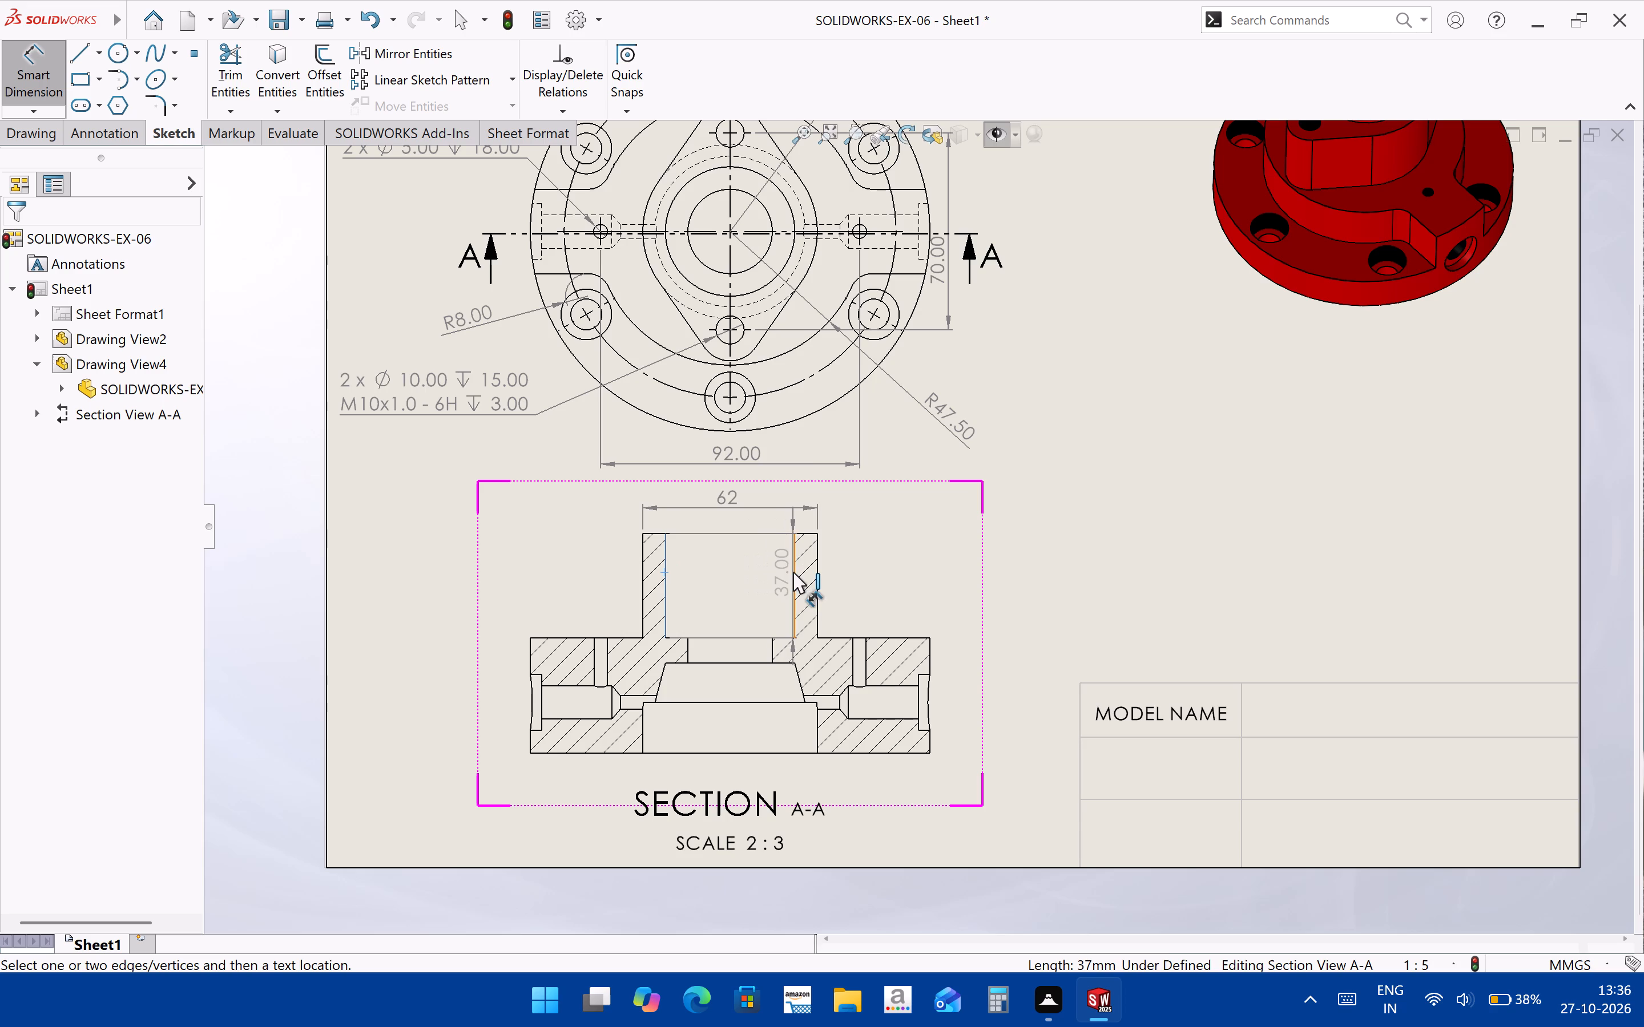
click(731, 574)
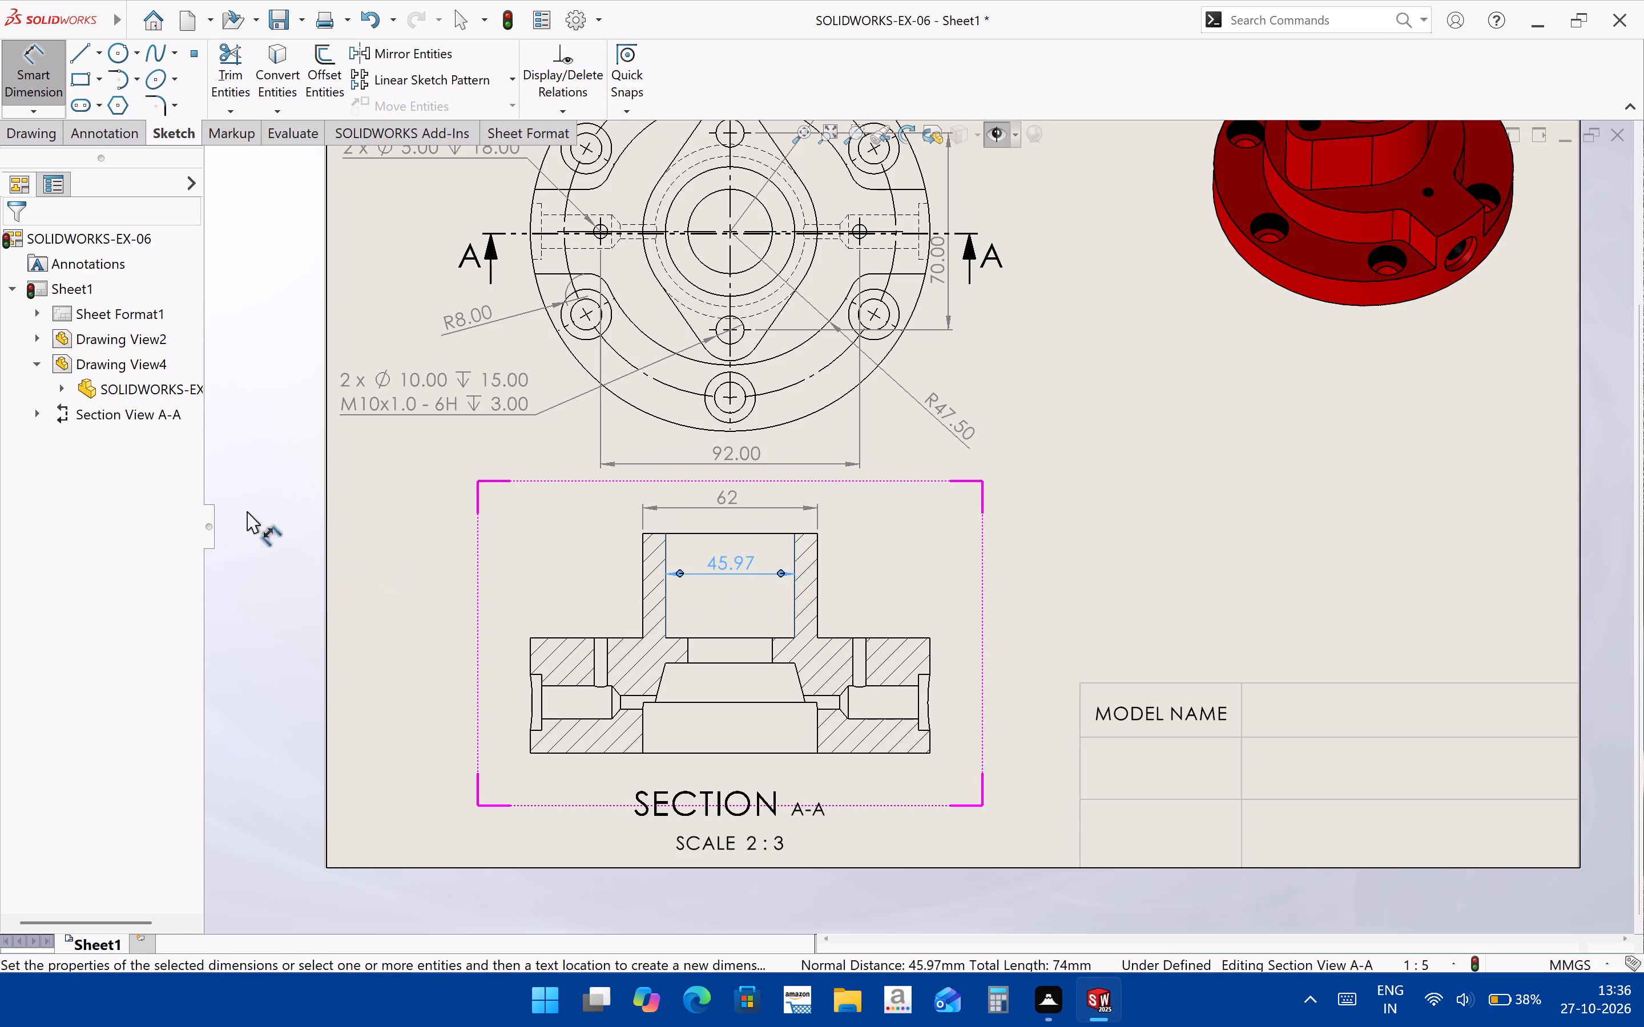
click(121, 588)
click(125, 599)
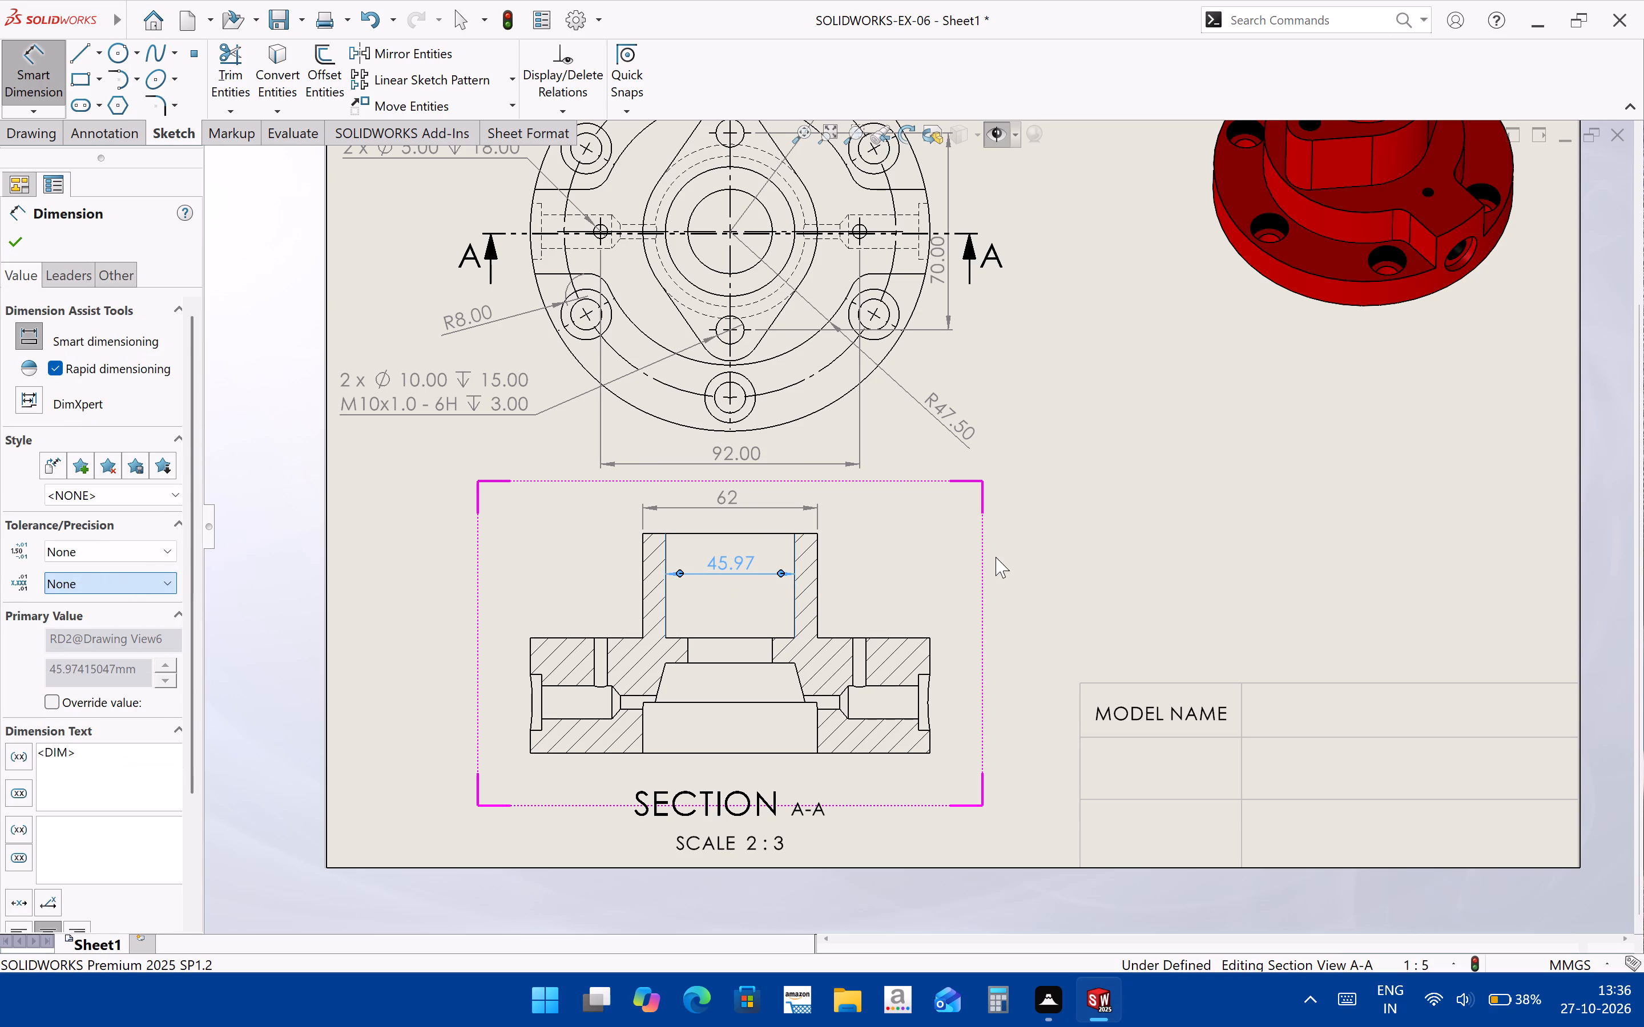
click(1086, 592)
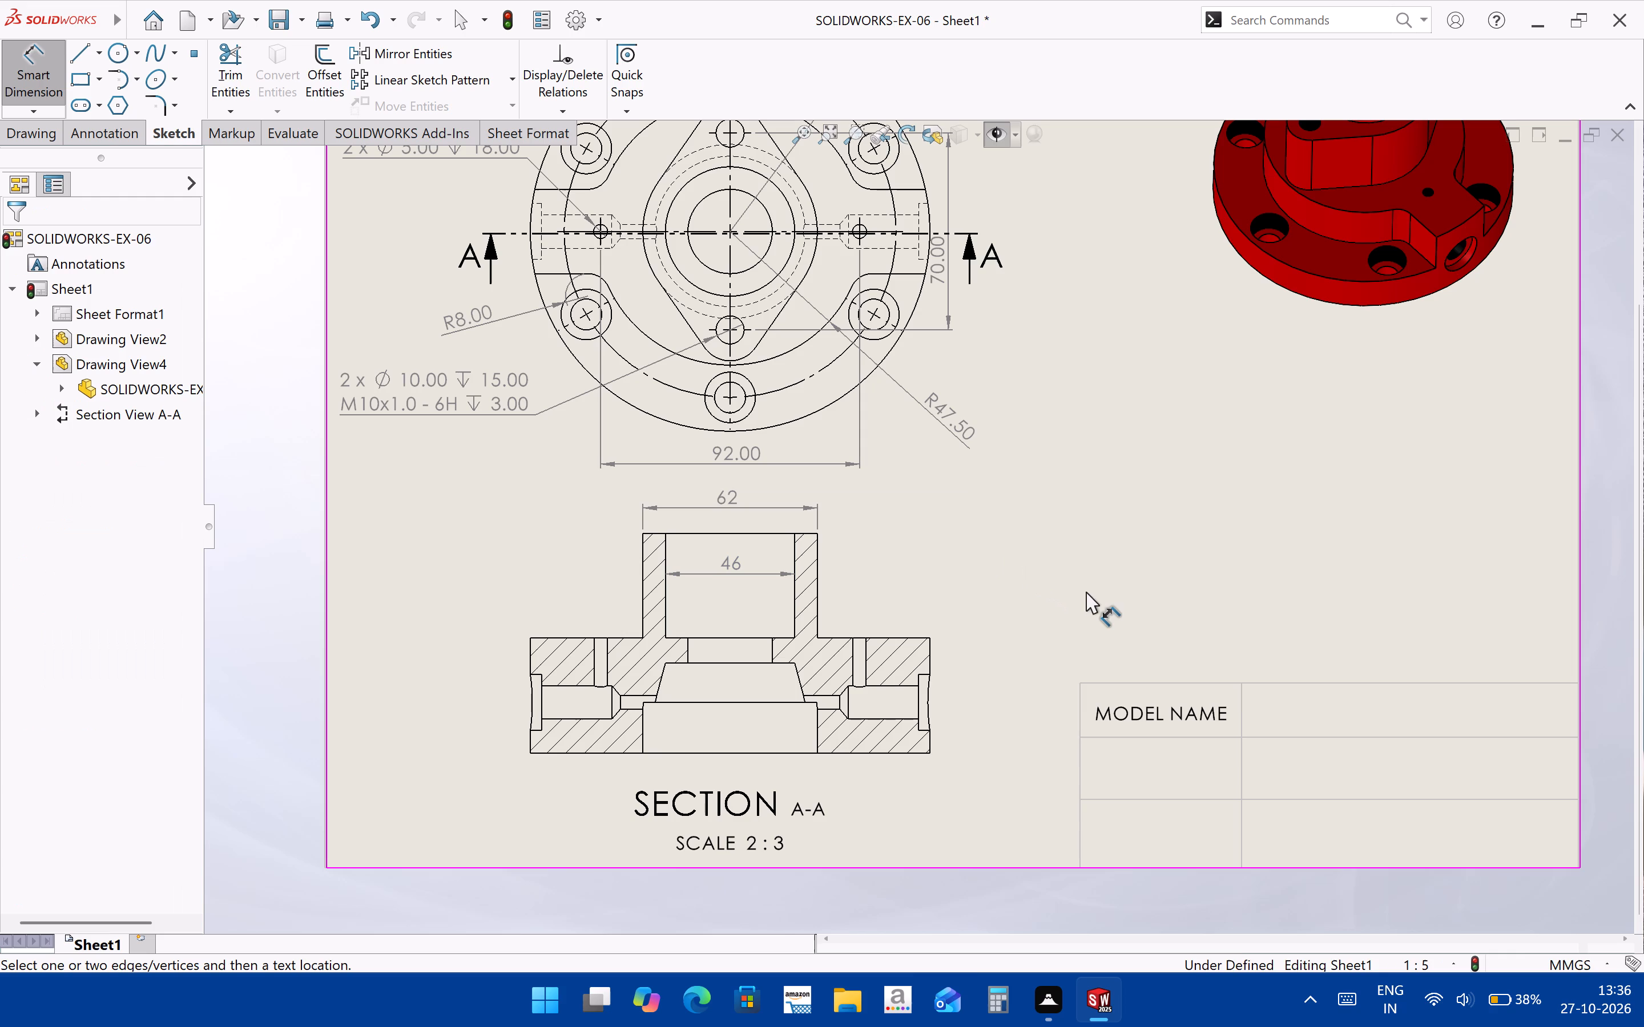
Dimension the width of the narrow bore beneath the upper bore in section A-A, with dimension precision set to None.
click(723, 638)
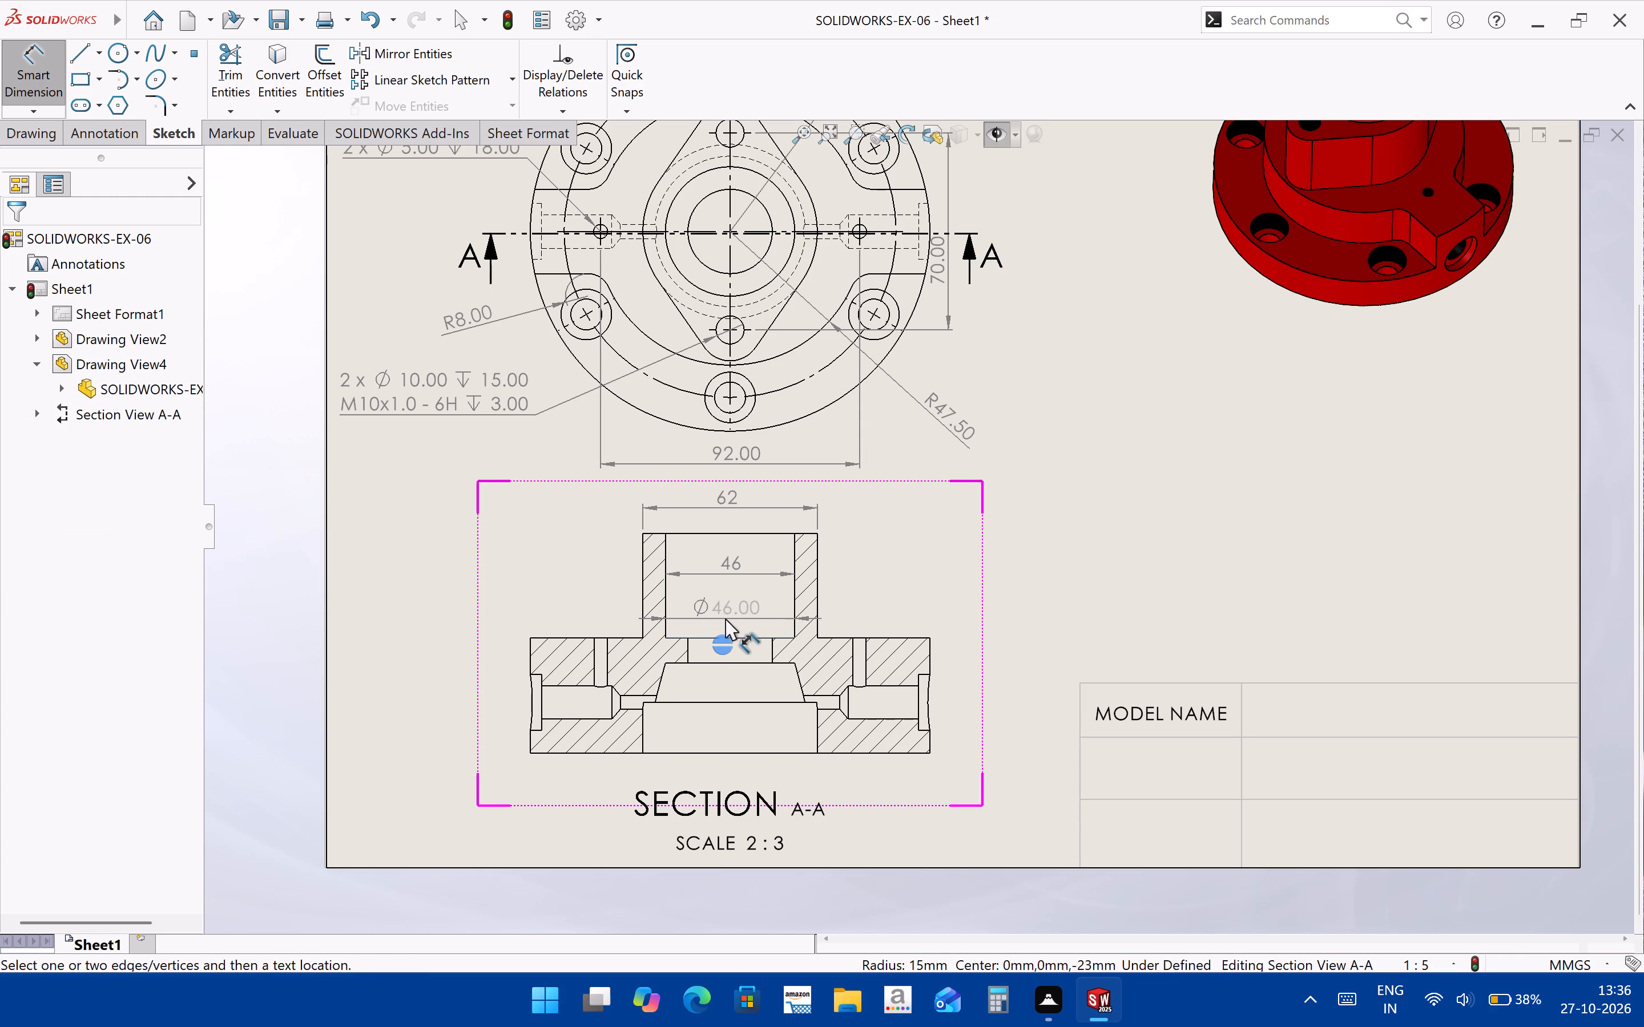
key(Escape)
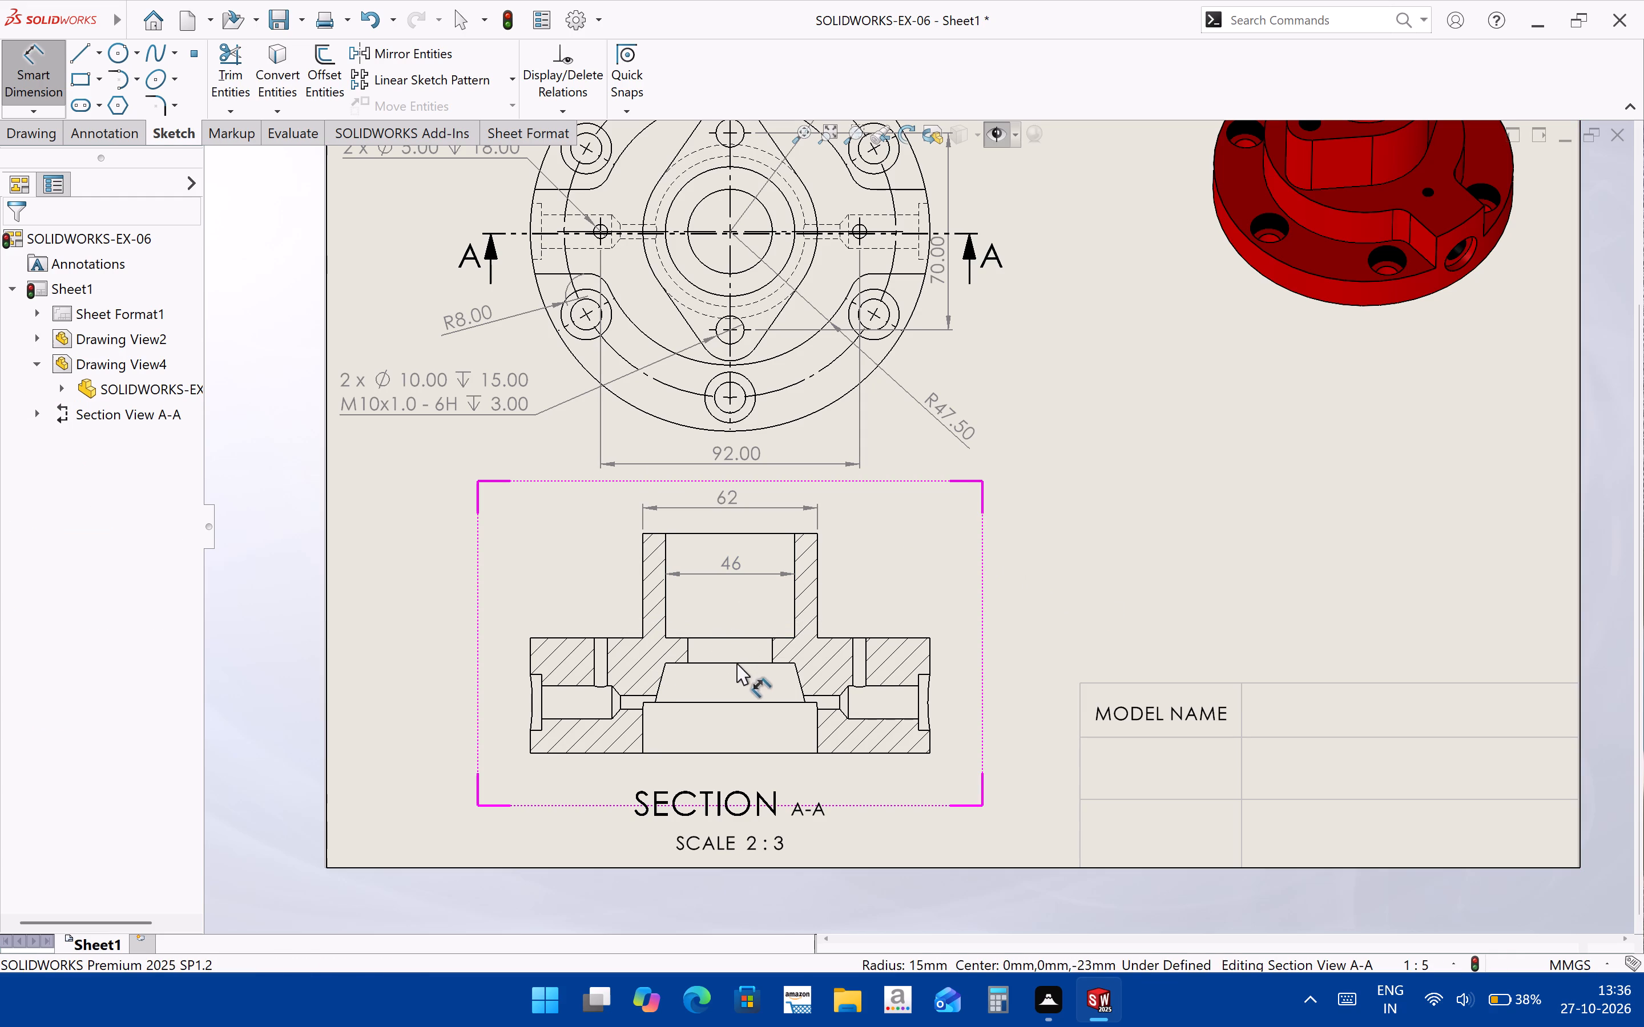
click(688, 653)
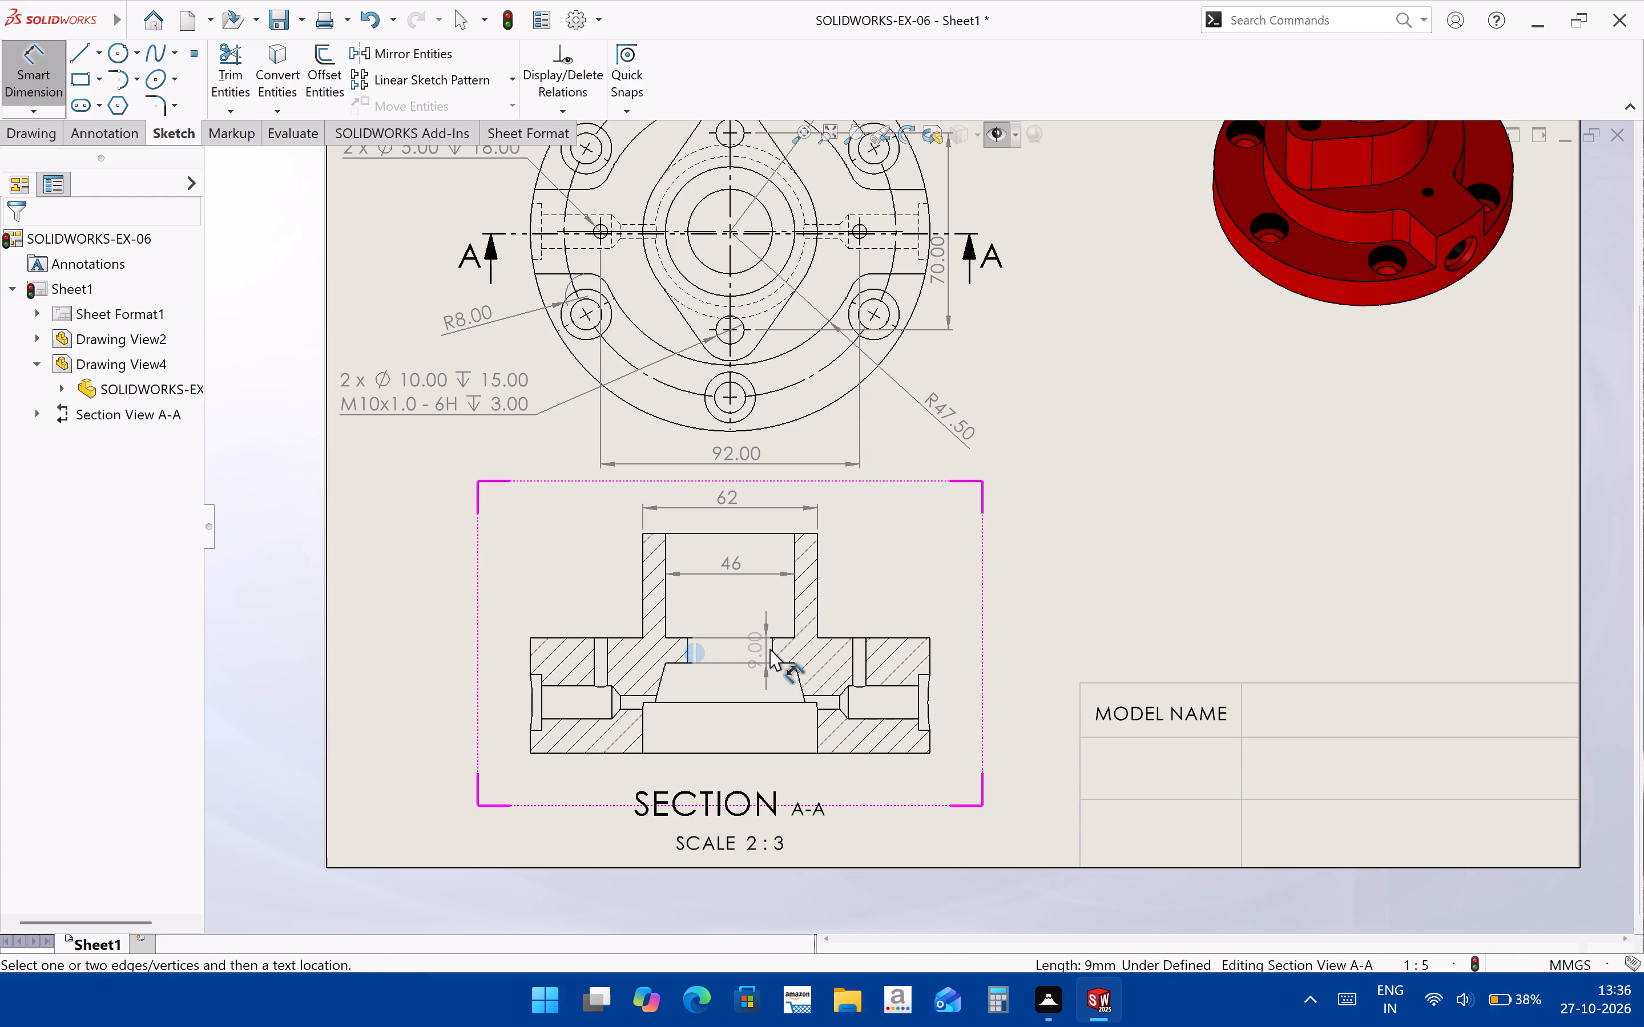
click(771, 648)
click(742, 621)
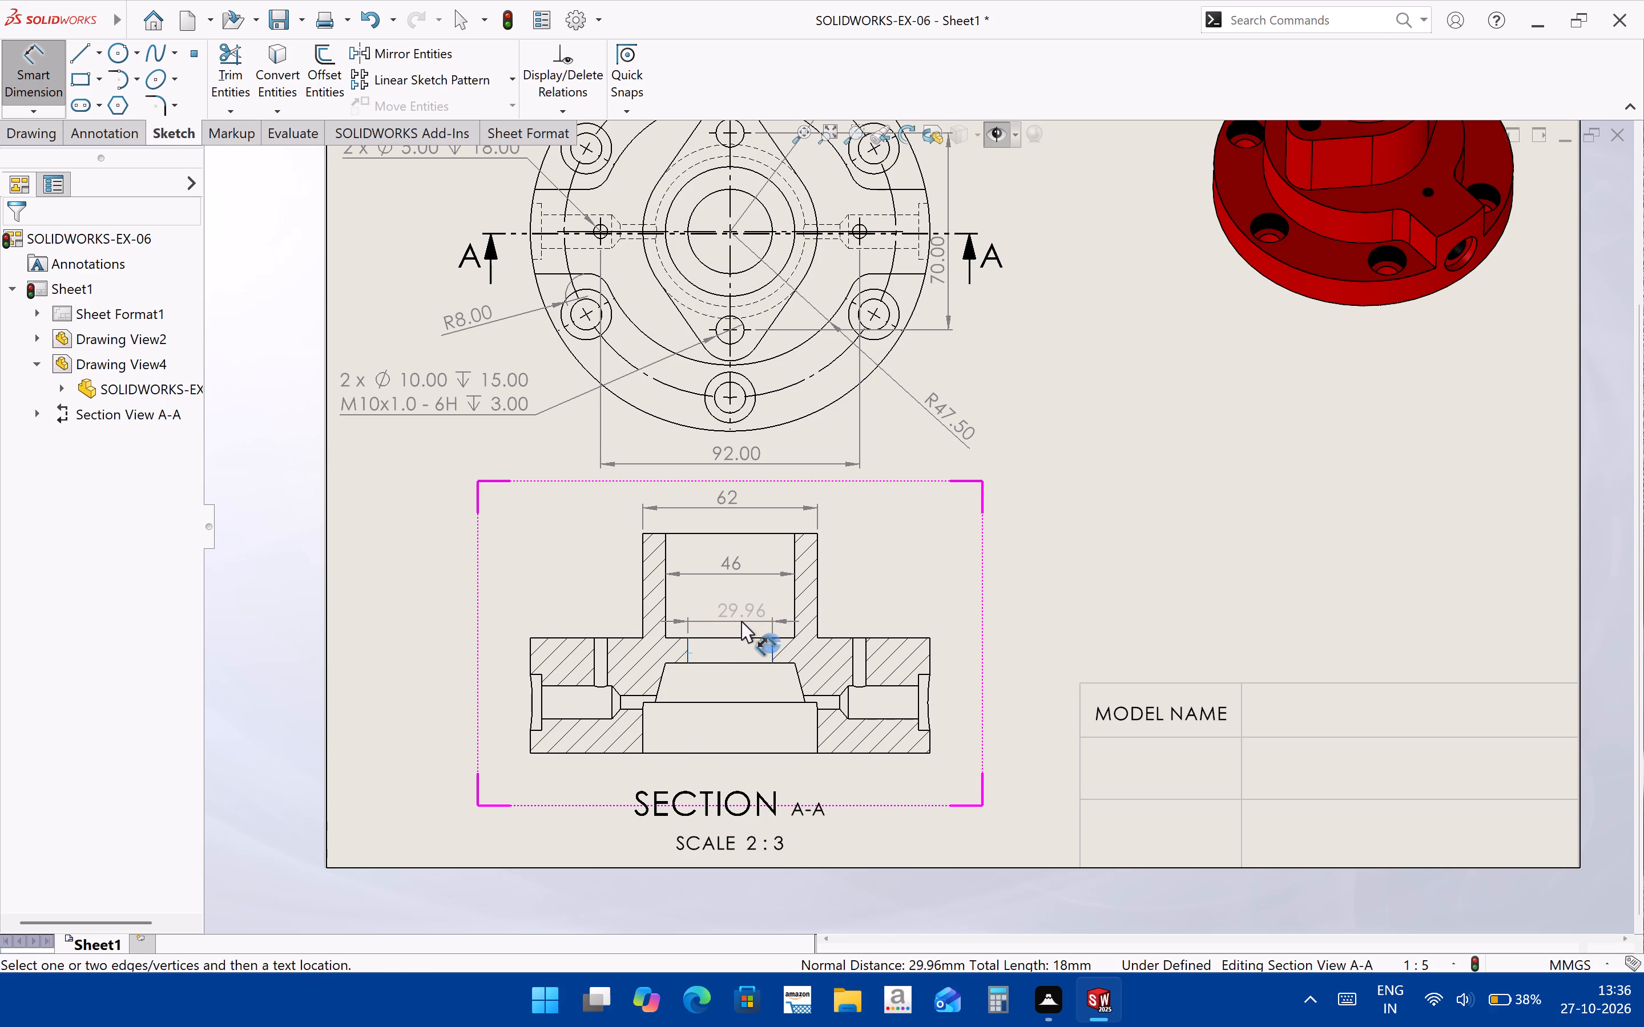
click(134, 585)
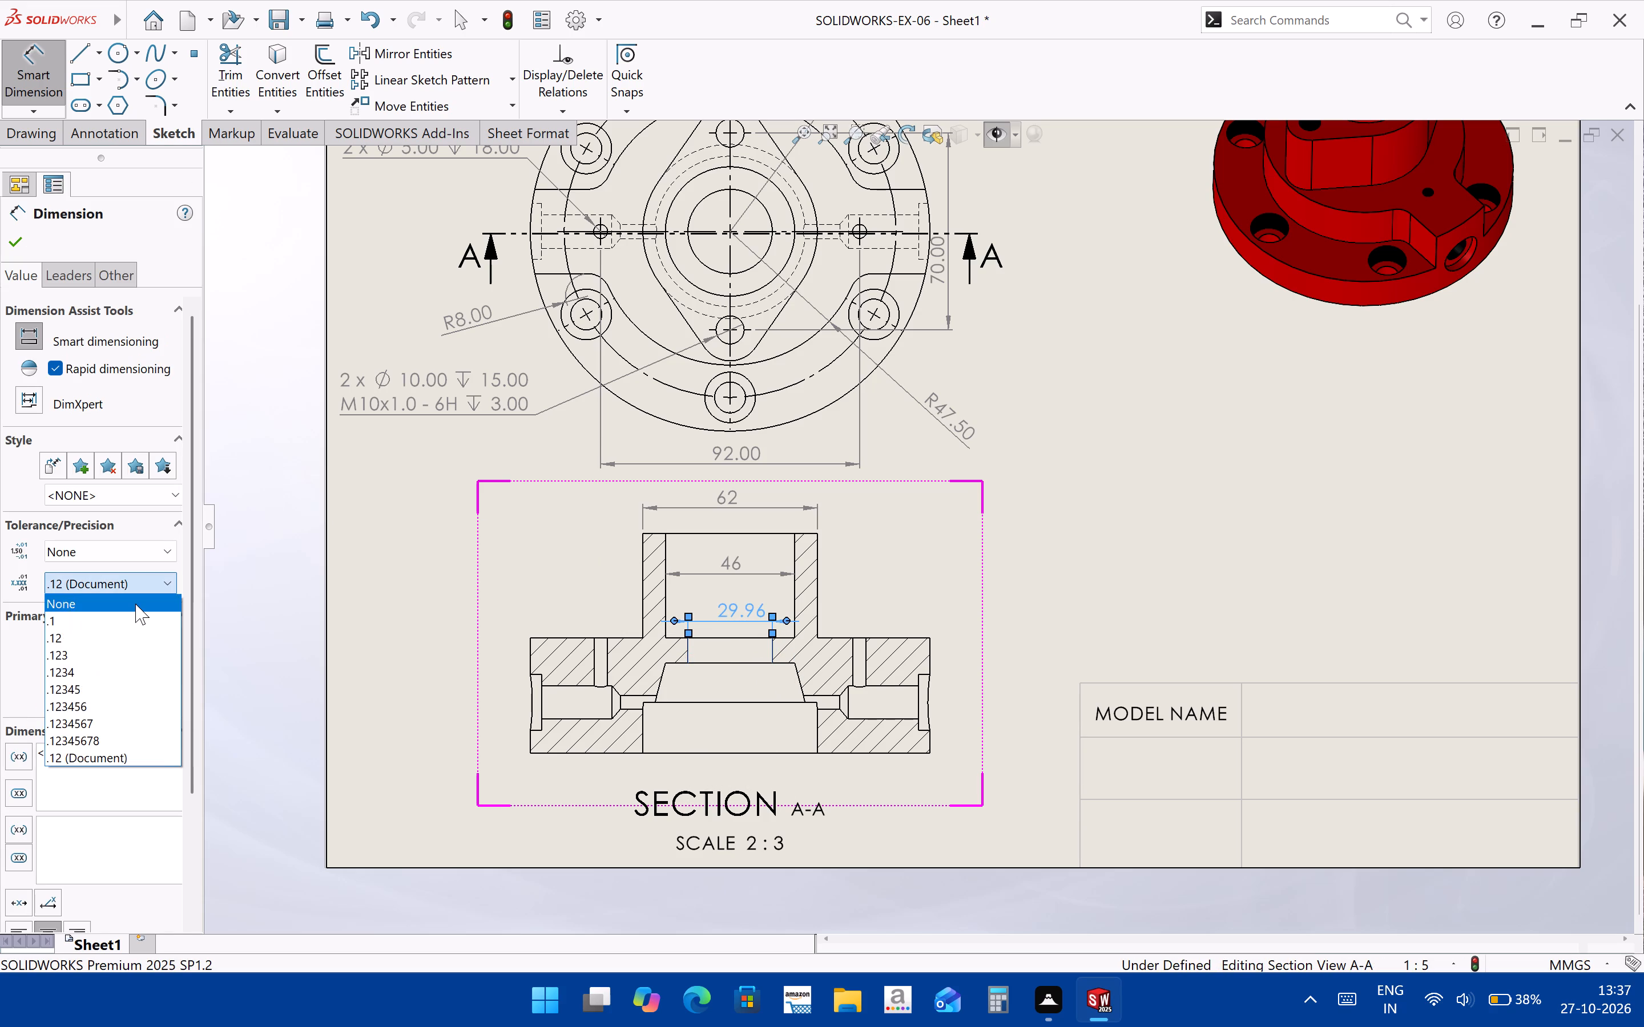
click(135, 604)
click(1134, 596)
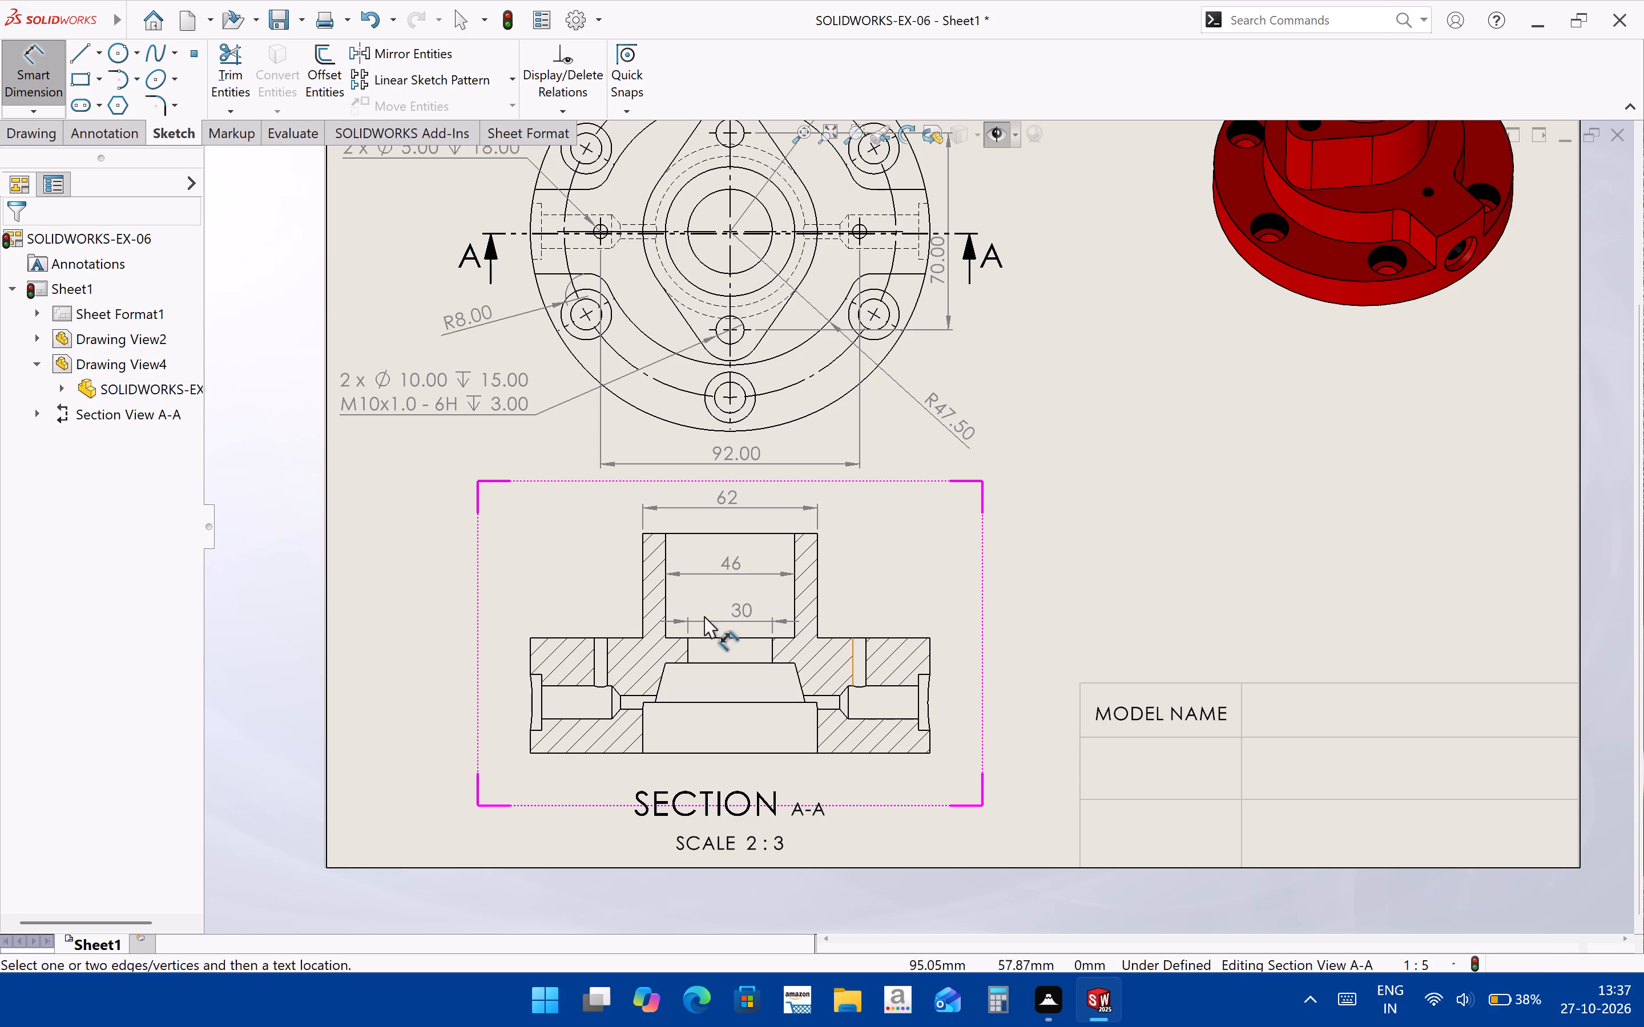
Dimension the depth of the narrow bore in section A-A, placing the text above the flange's right side.
click(772, 650)
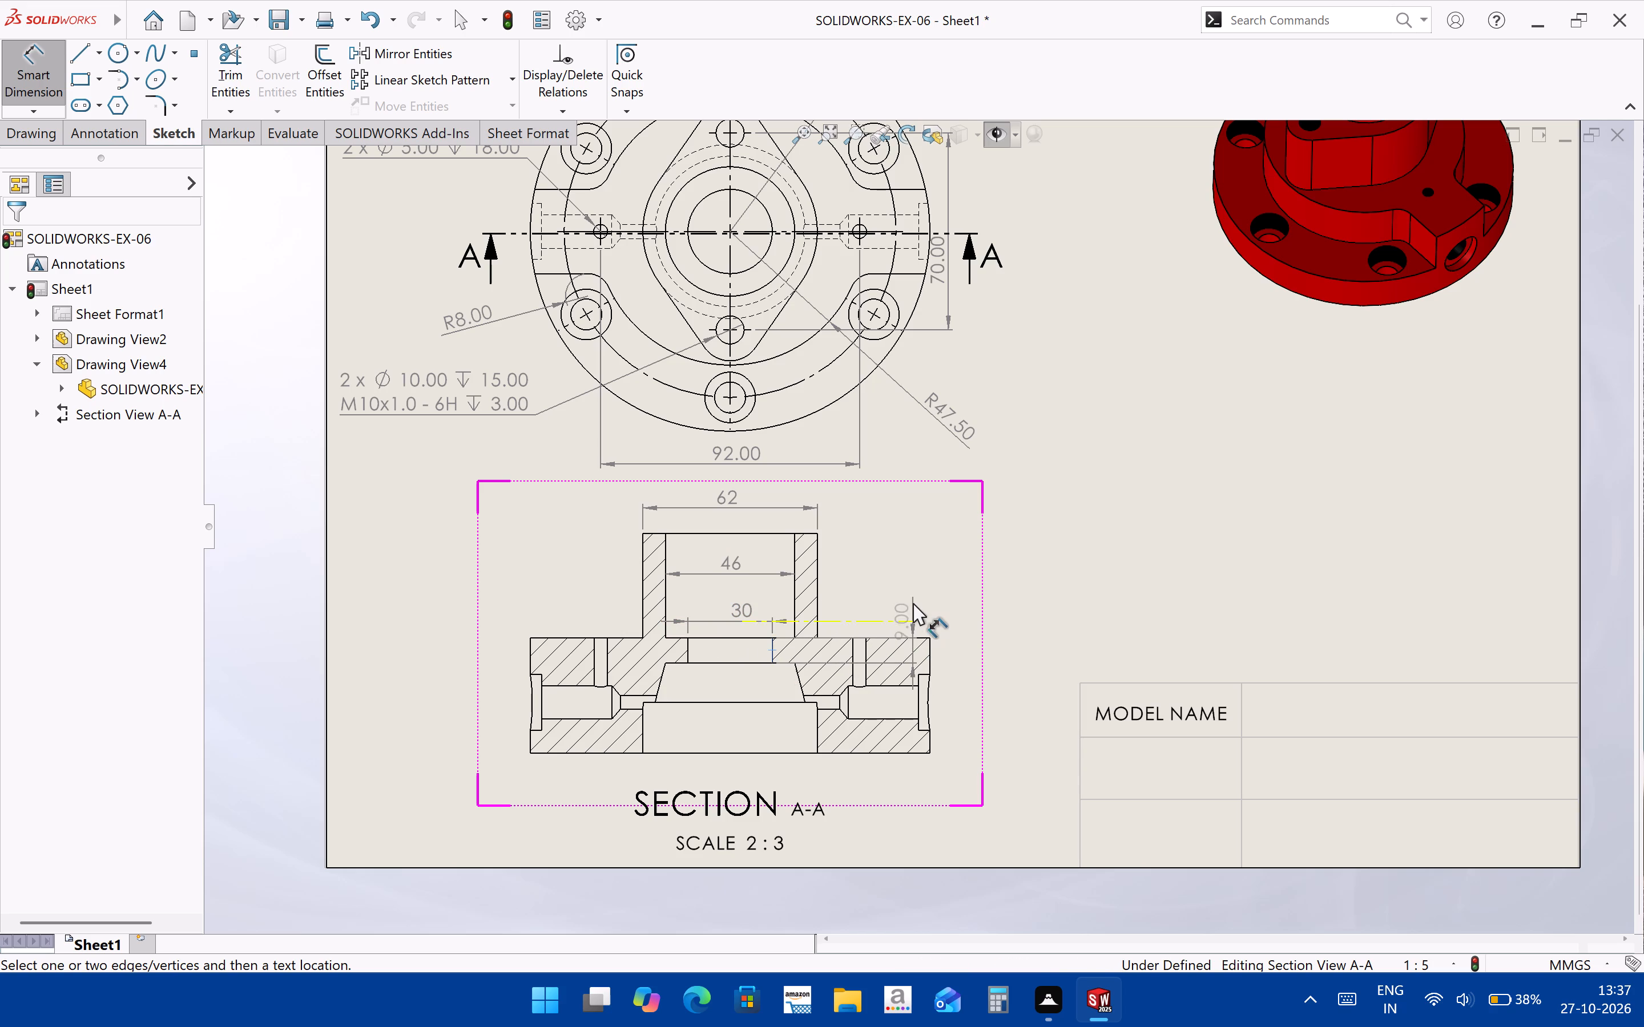
click(912, 593)
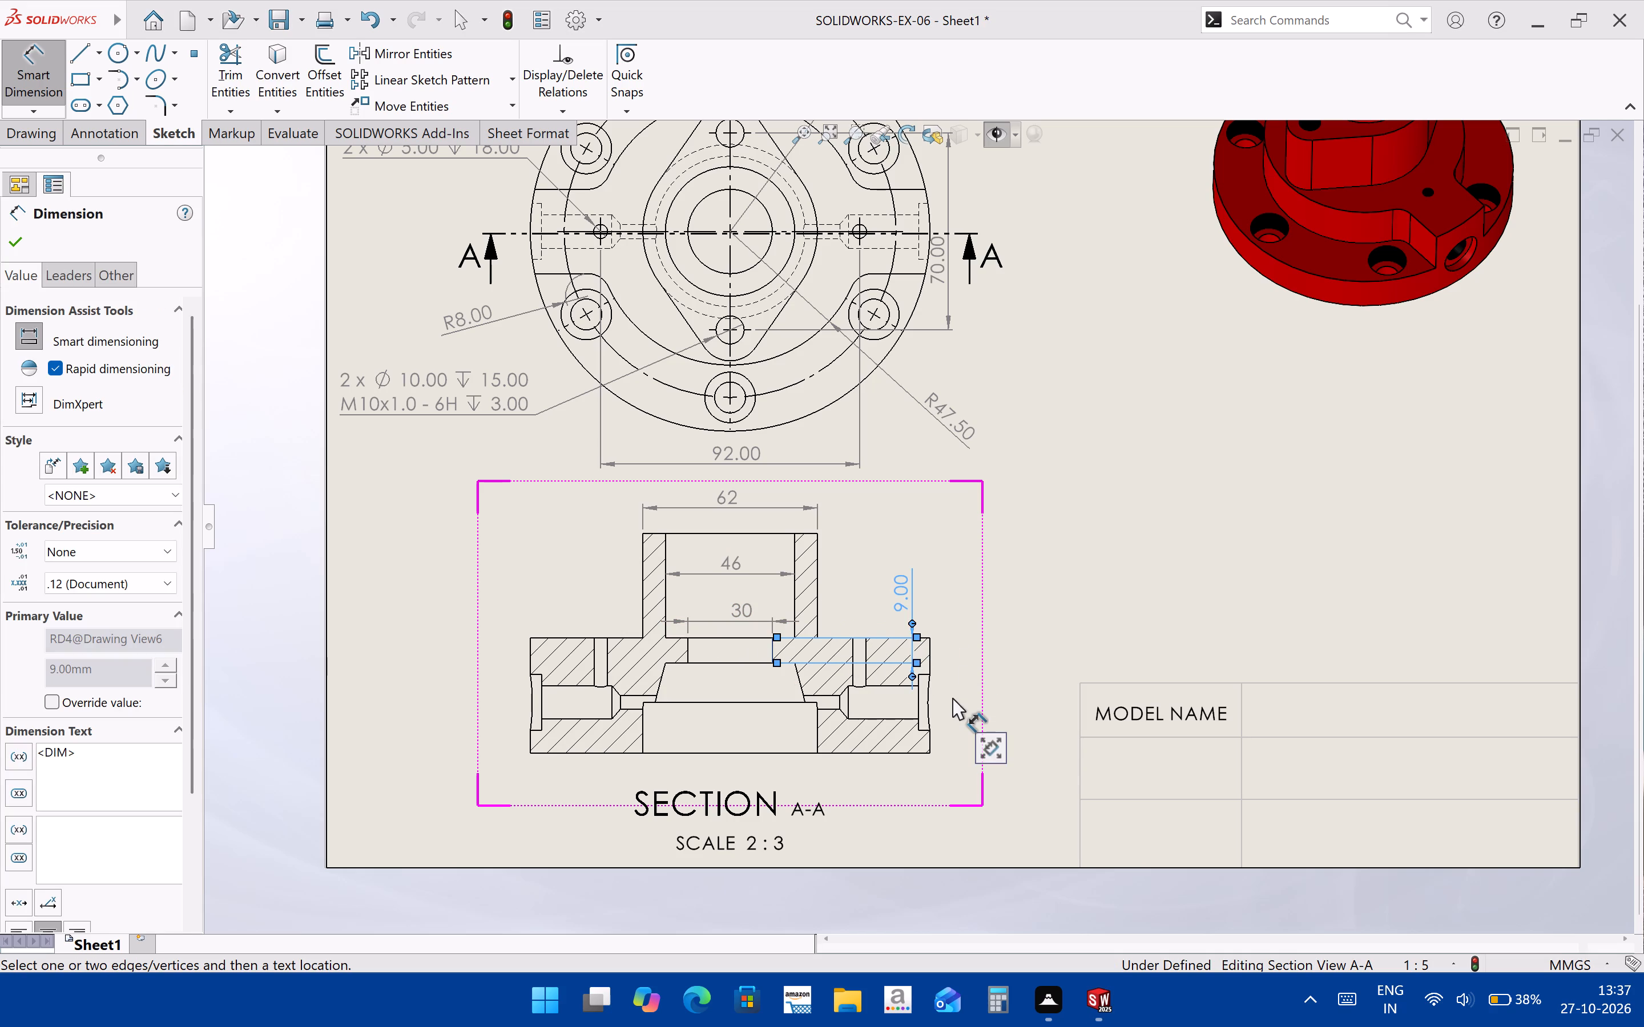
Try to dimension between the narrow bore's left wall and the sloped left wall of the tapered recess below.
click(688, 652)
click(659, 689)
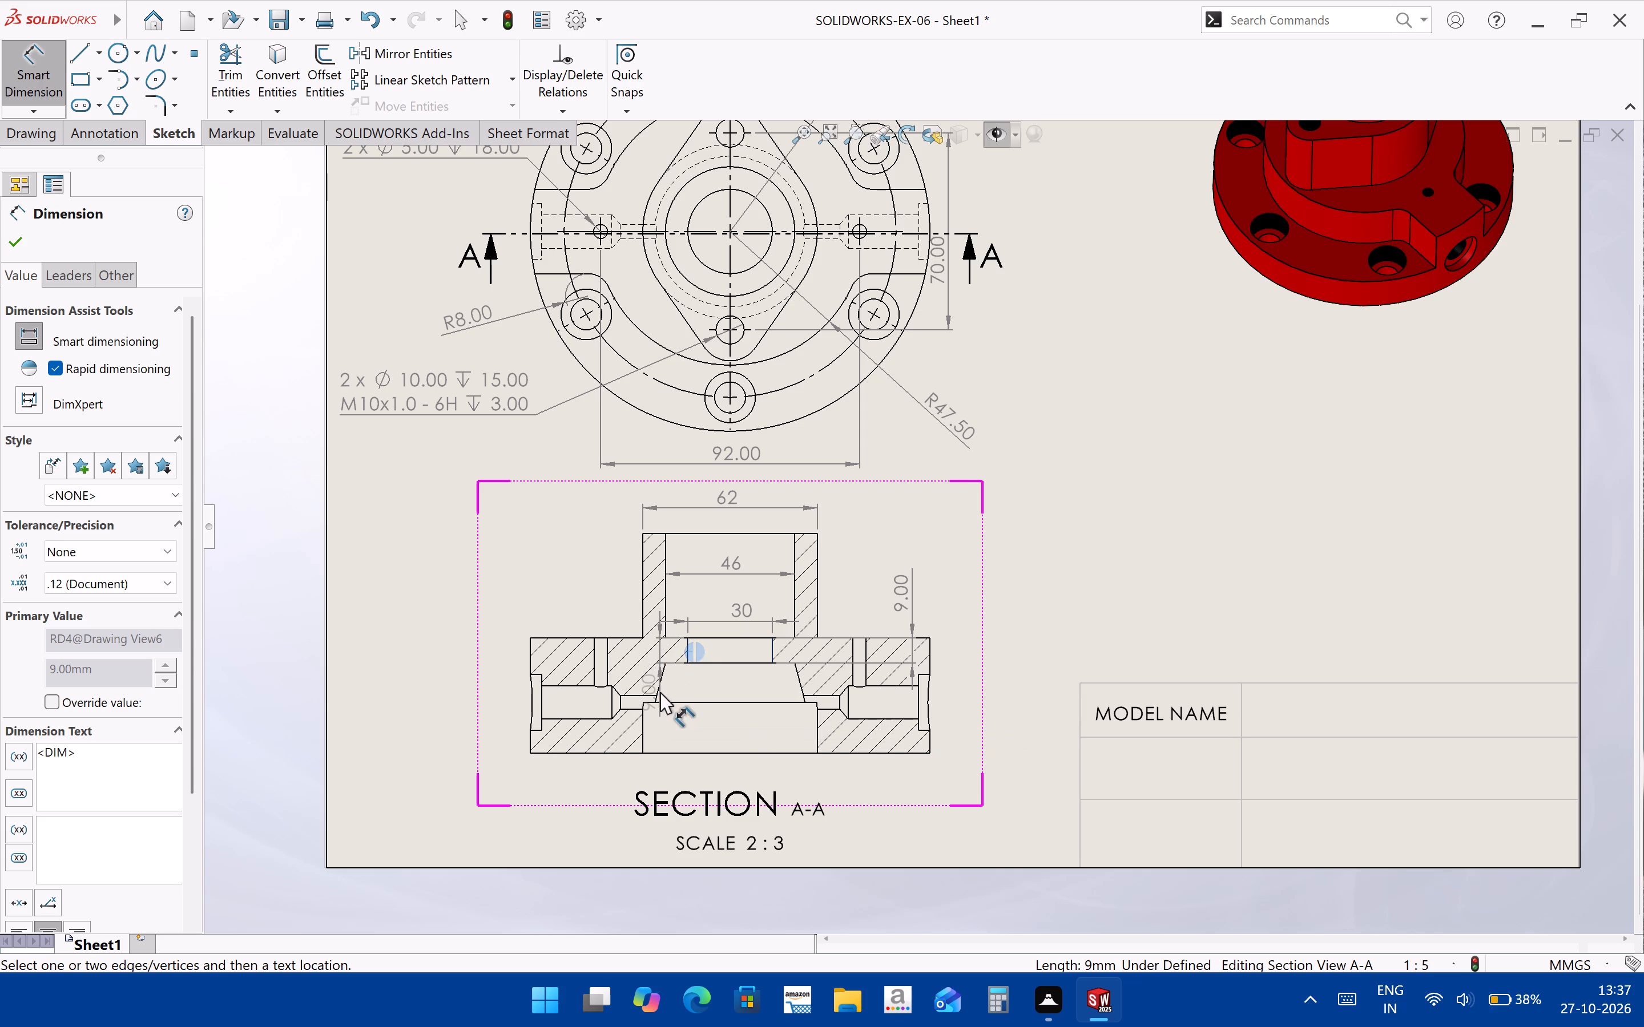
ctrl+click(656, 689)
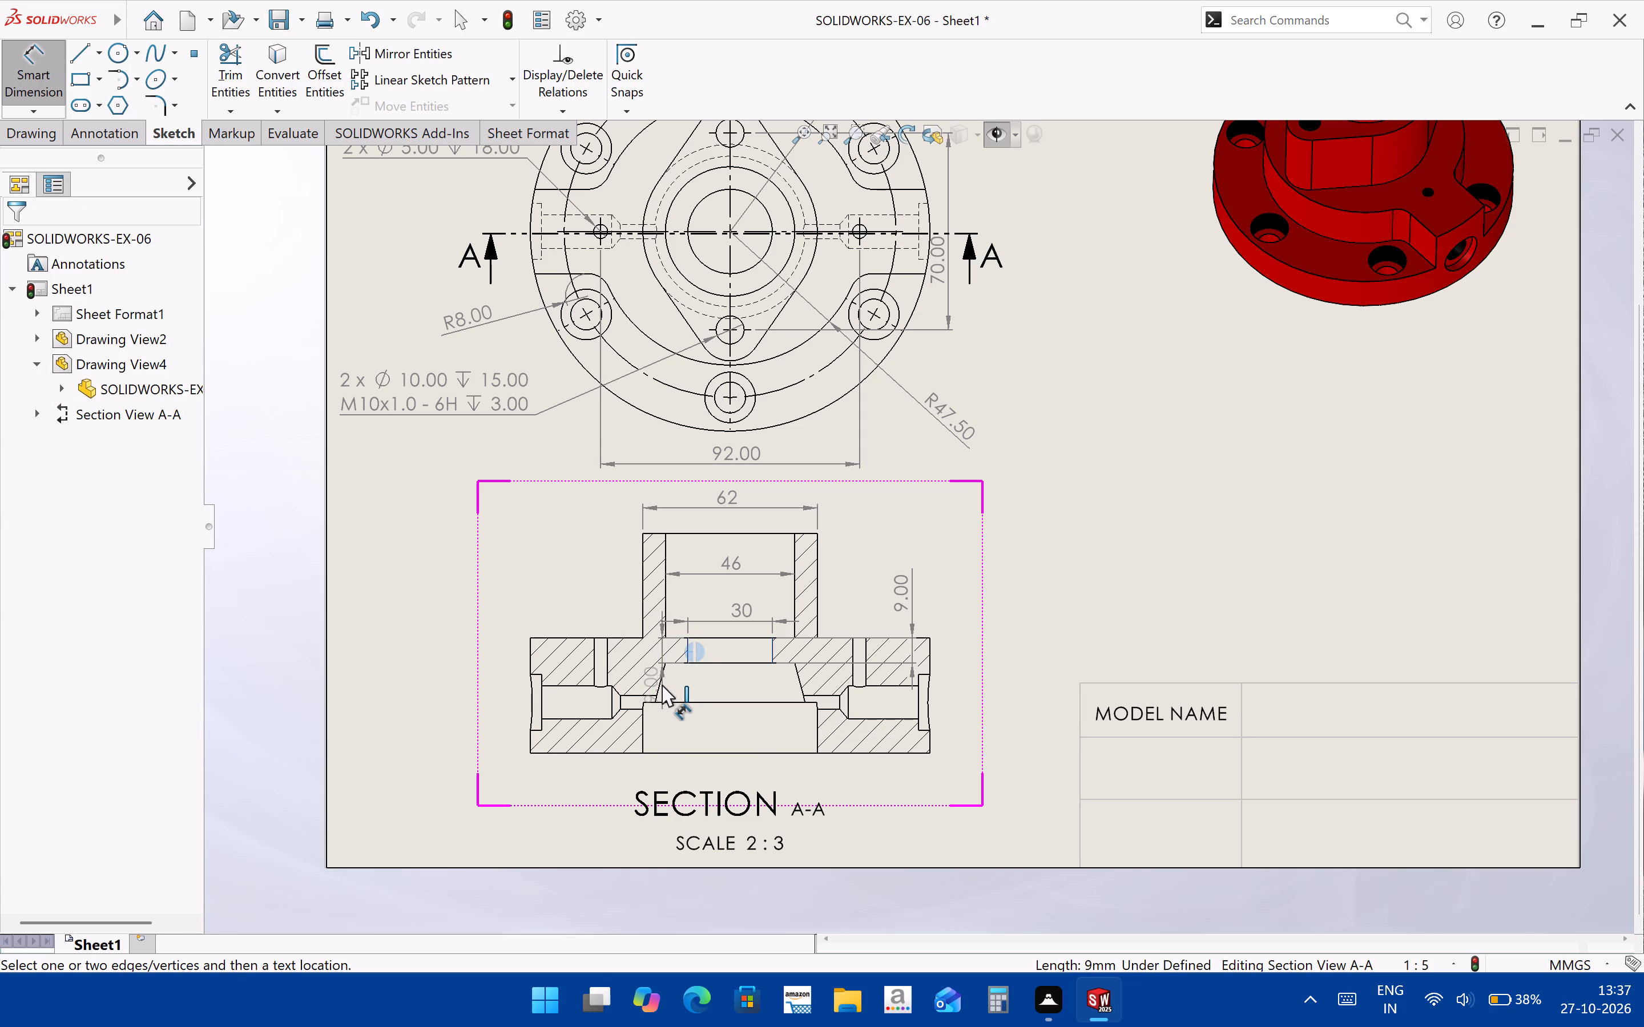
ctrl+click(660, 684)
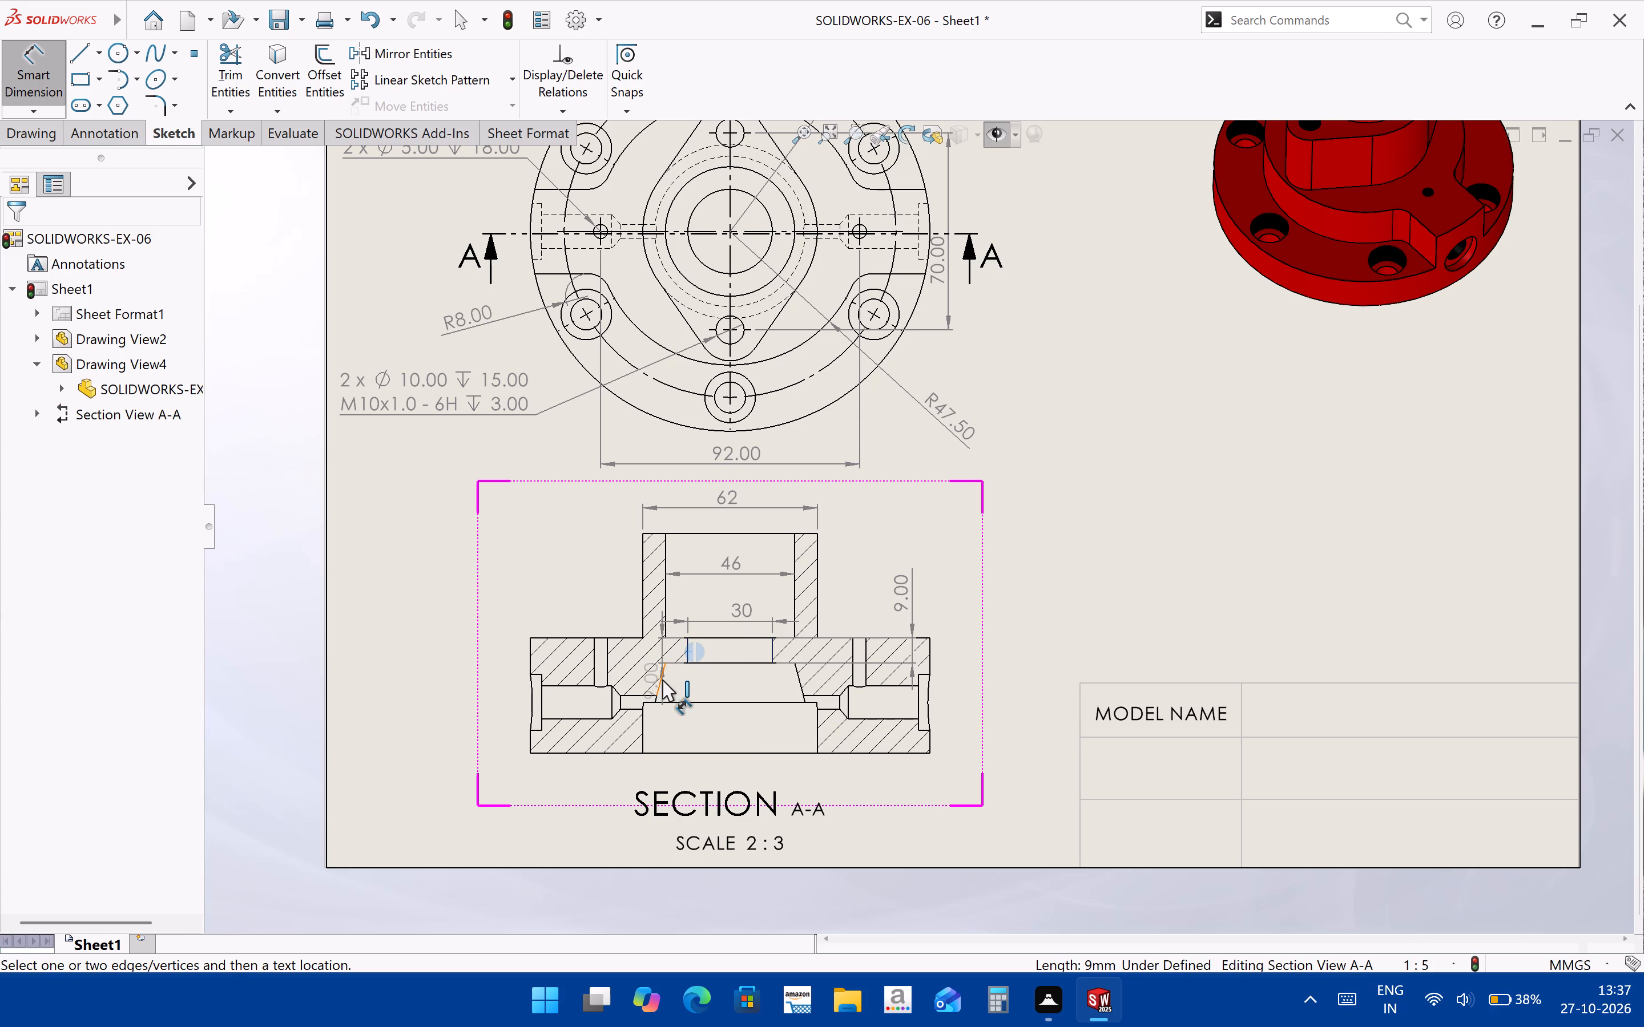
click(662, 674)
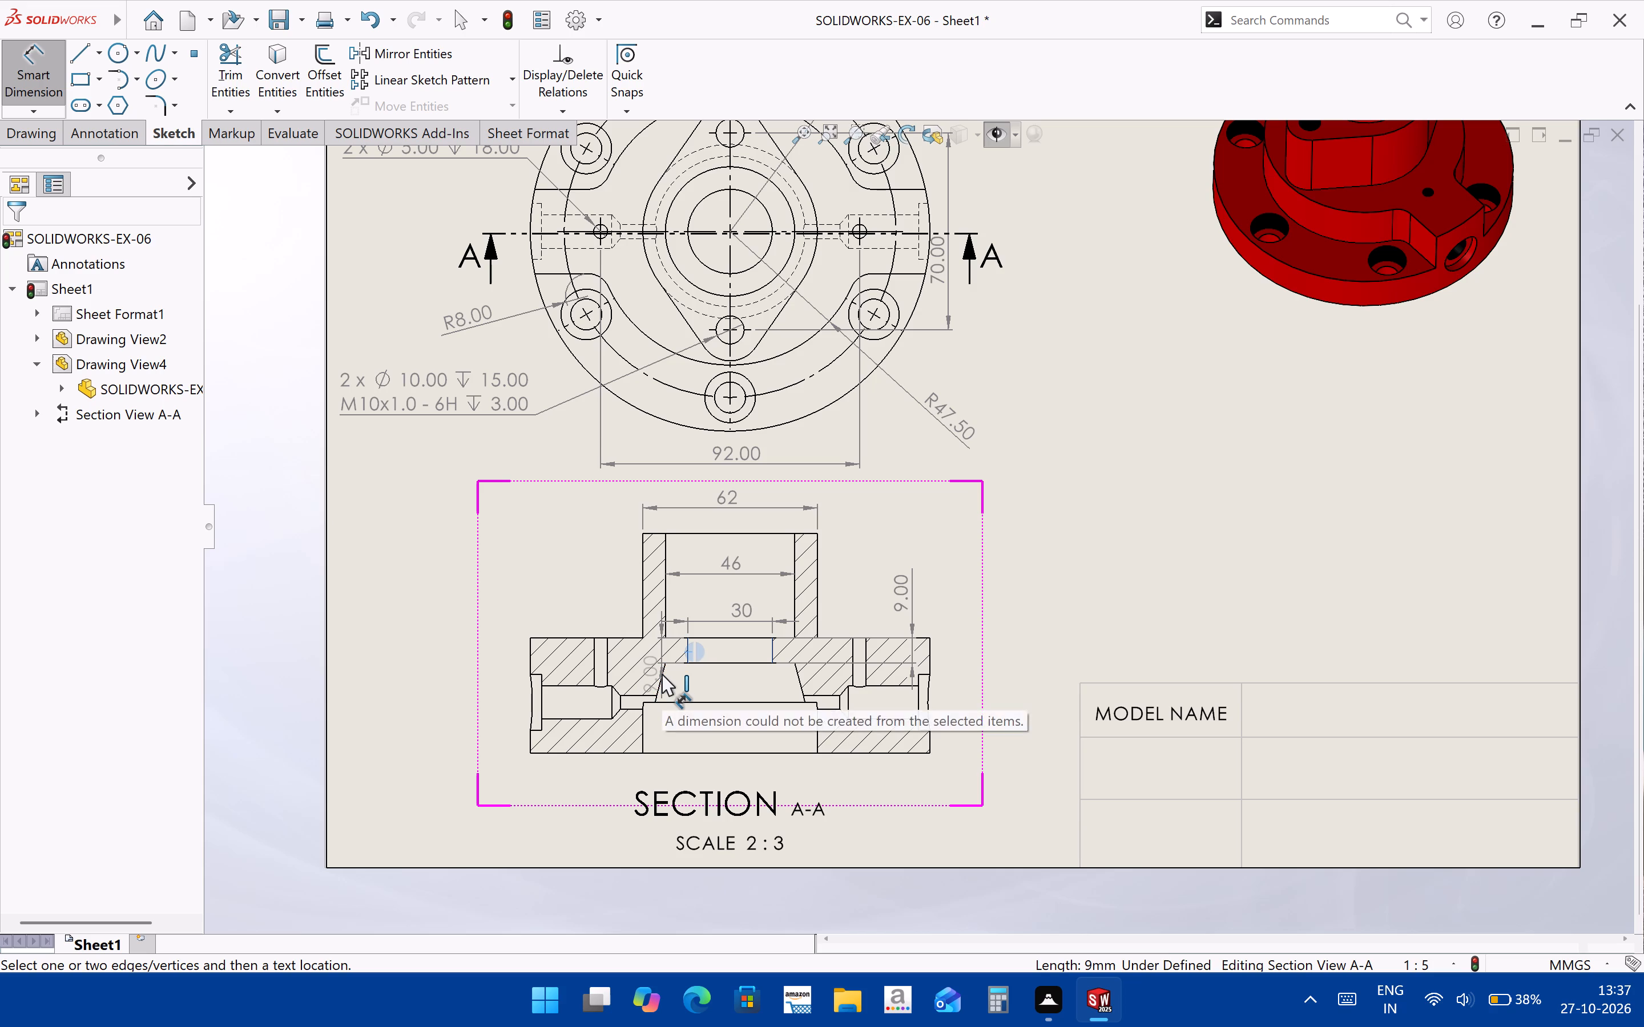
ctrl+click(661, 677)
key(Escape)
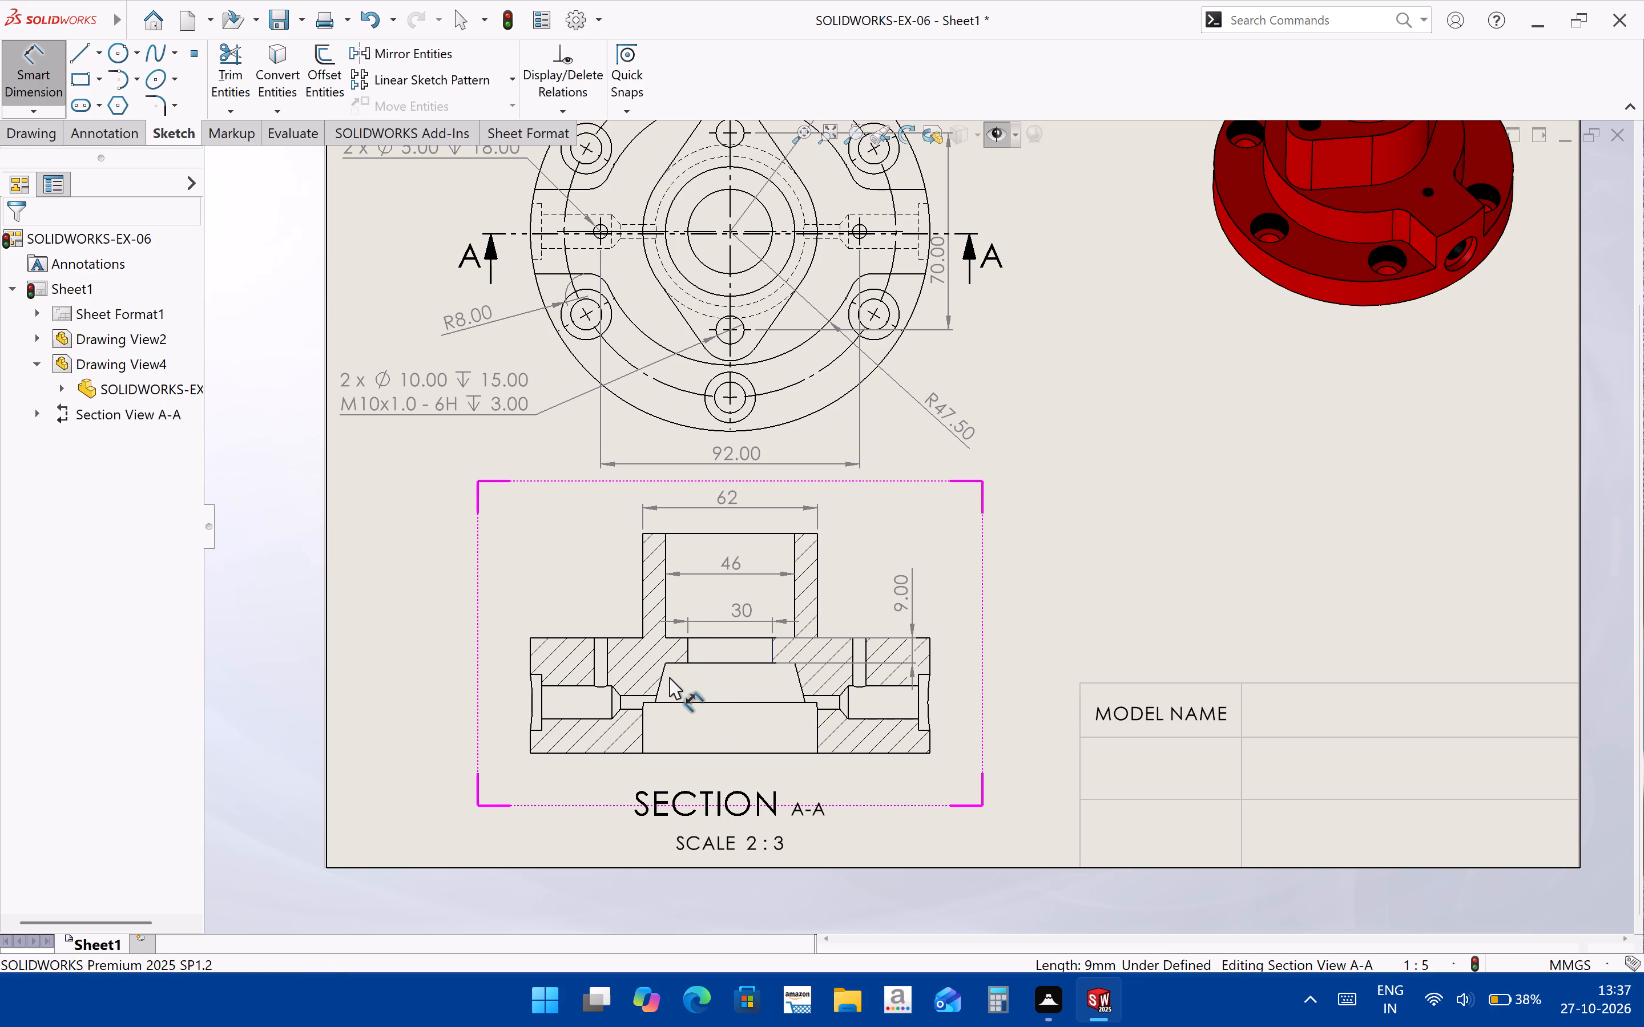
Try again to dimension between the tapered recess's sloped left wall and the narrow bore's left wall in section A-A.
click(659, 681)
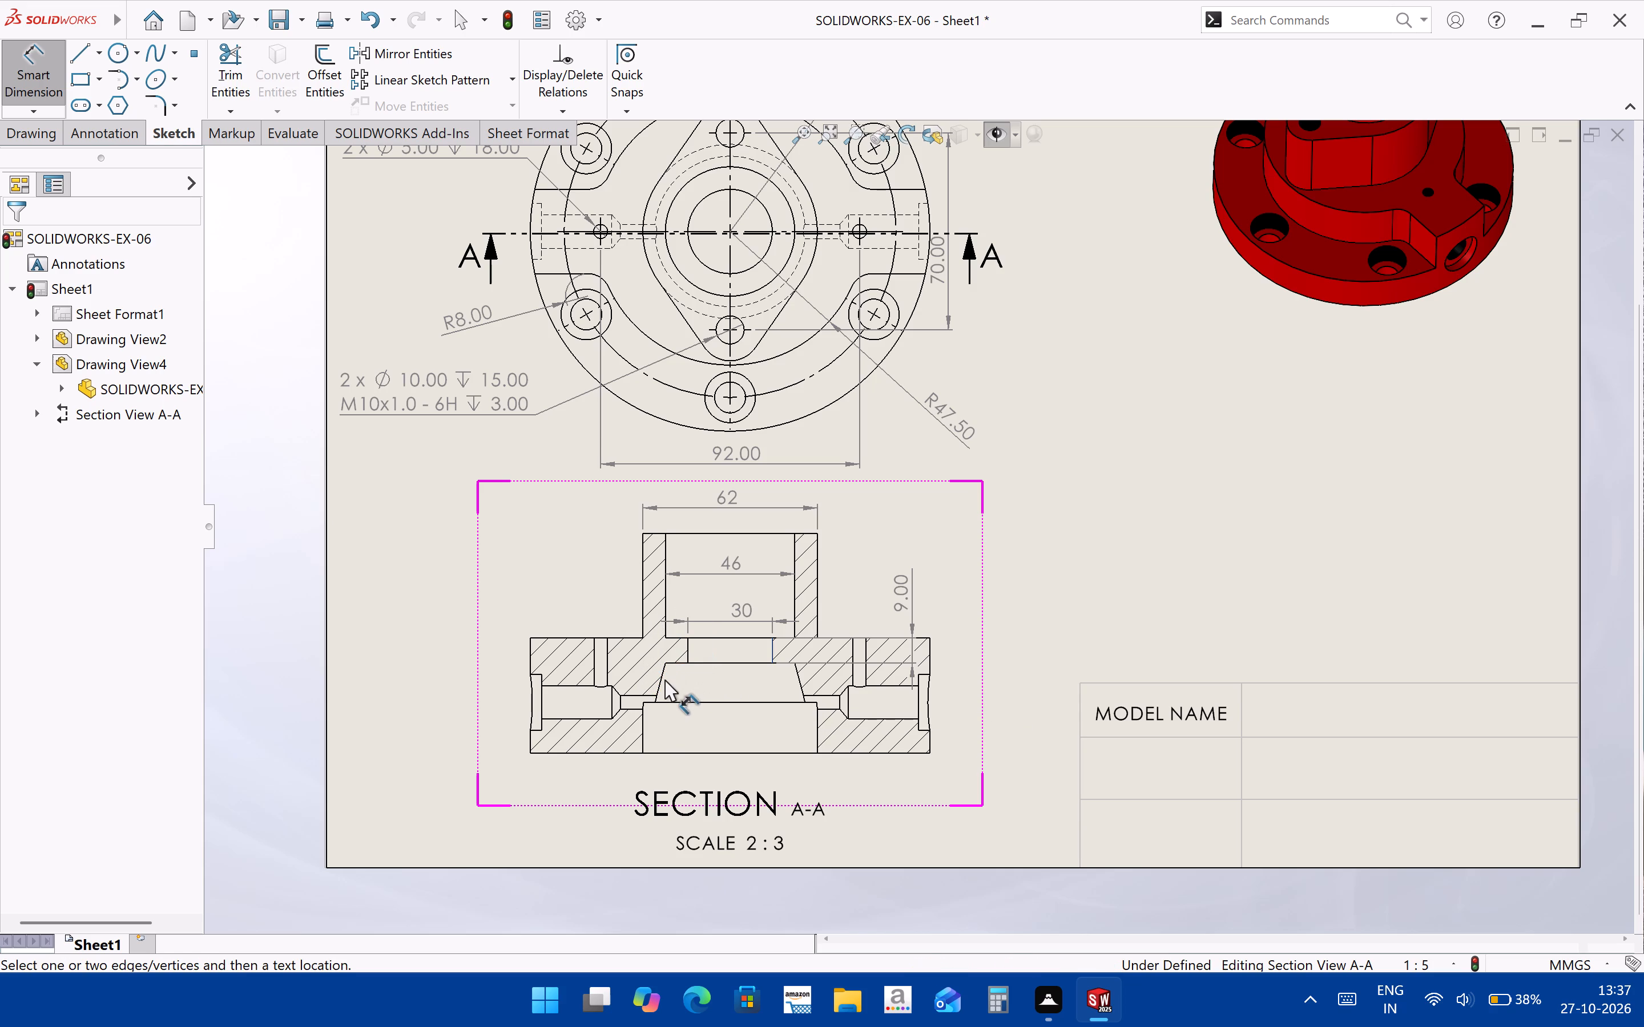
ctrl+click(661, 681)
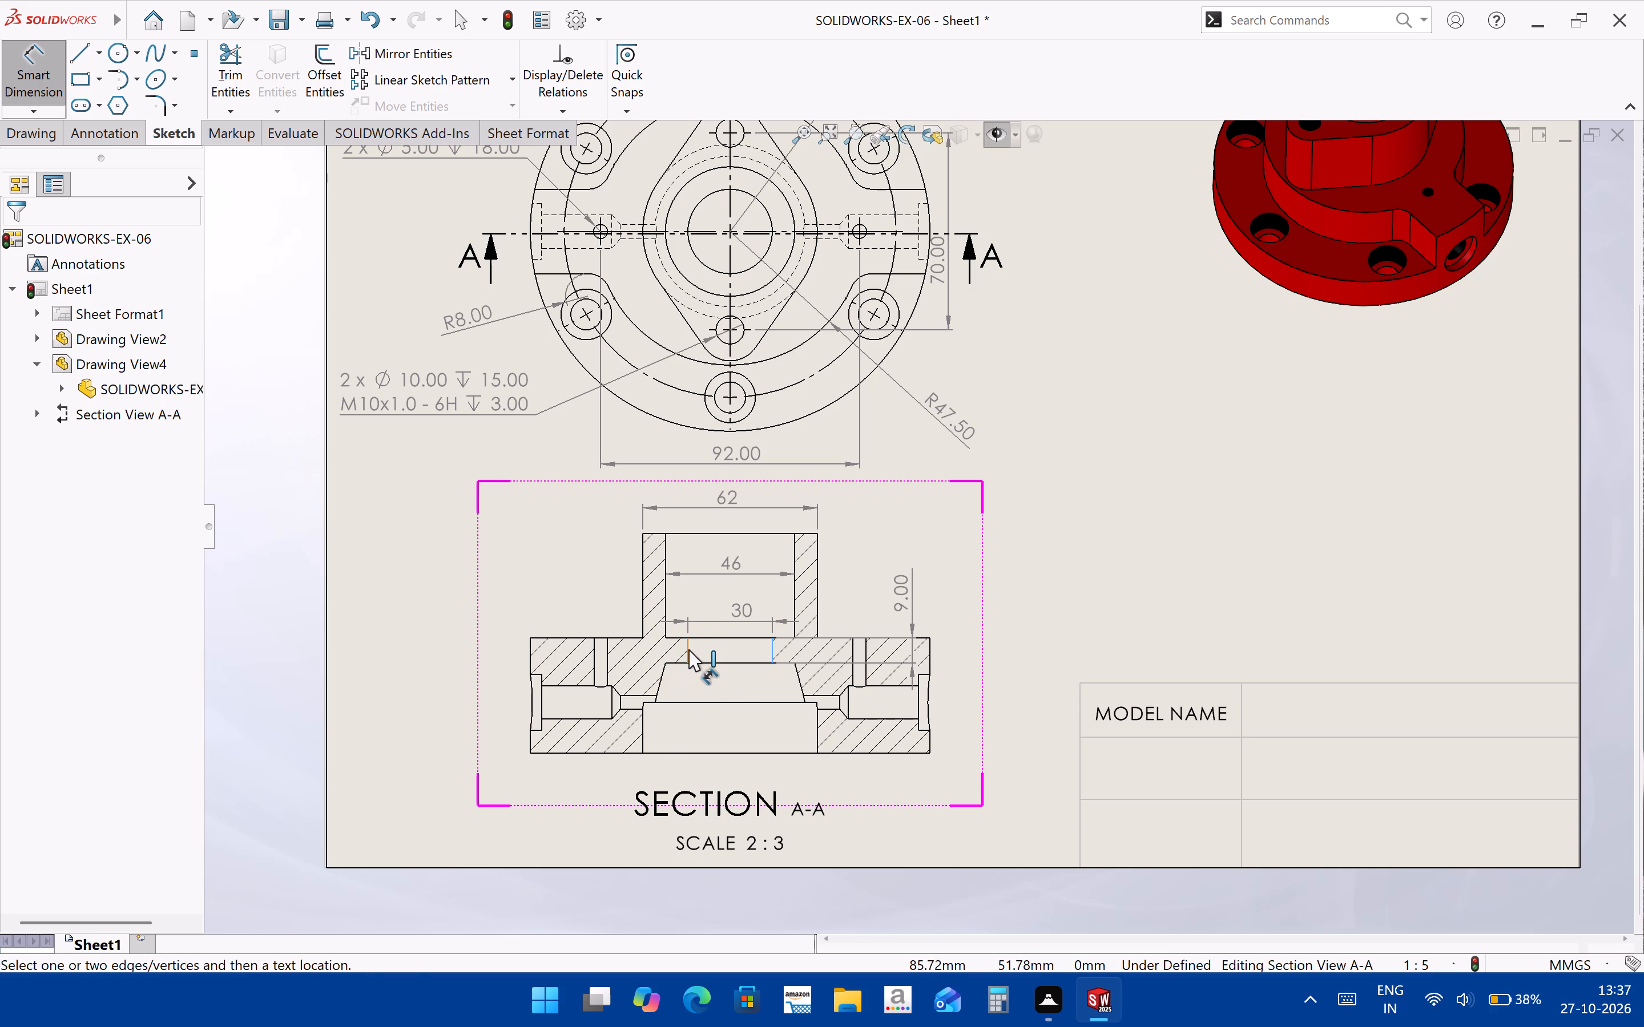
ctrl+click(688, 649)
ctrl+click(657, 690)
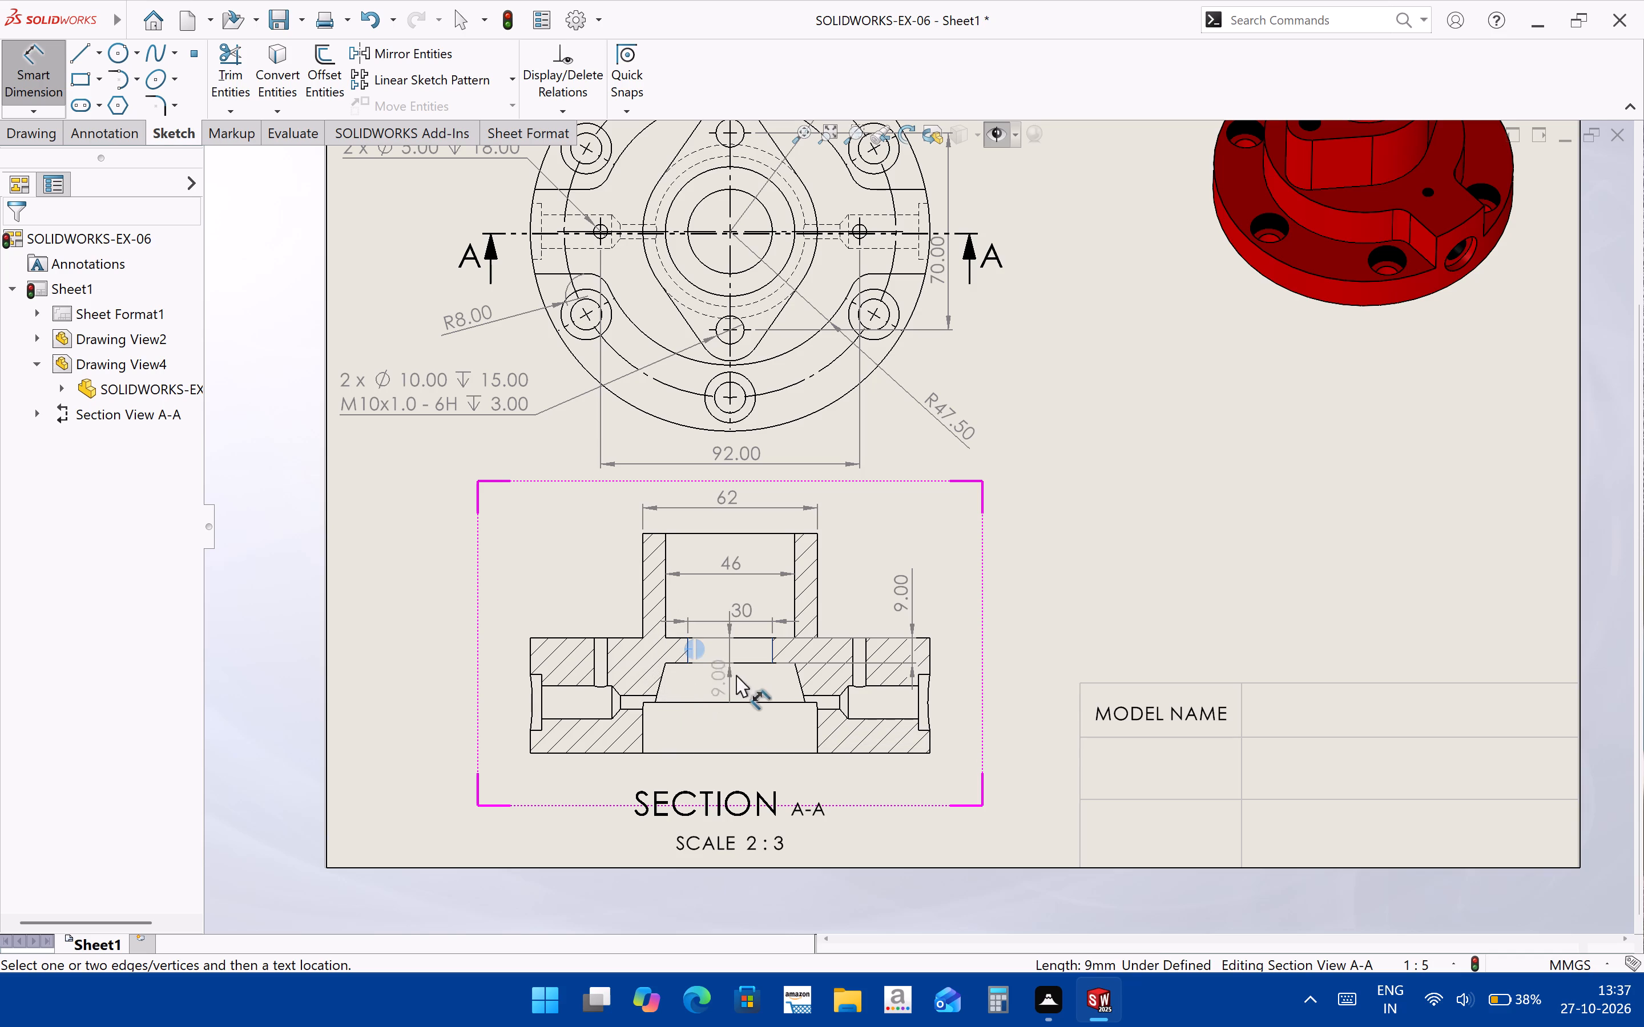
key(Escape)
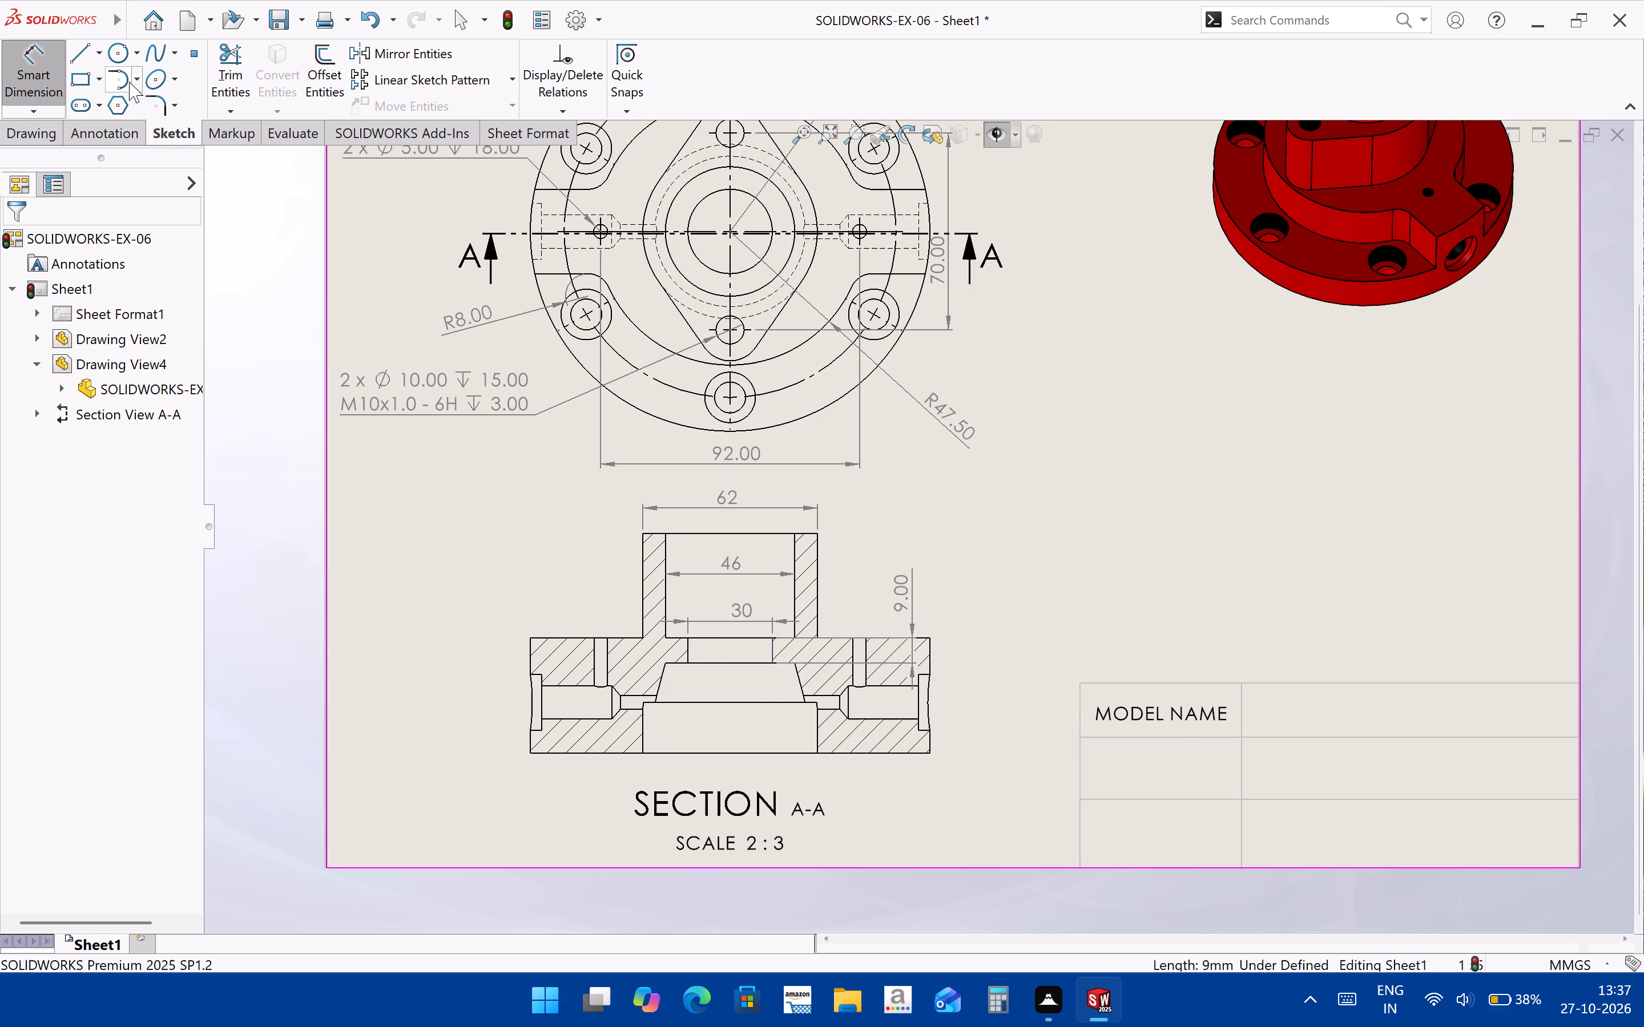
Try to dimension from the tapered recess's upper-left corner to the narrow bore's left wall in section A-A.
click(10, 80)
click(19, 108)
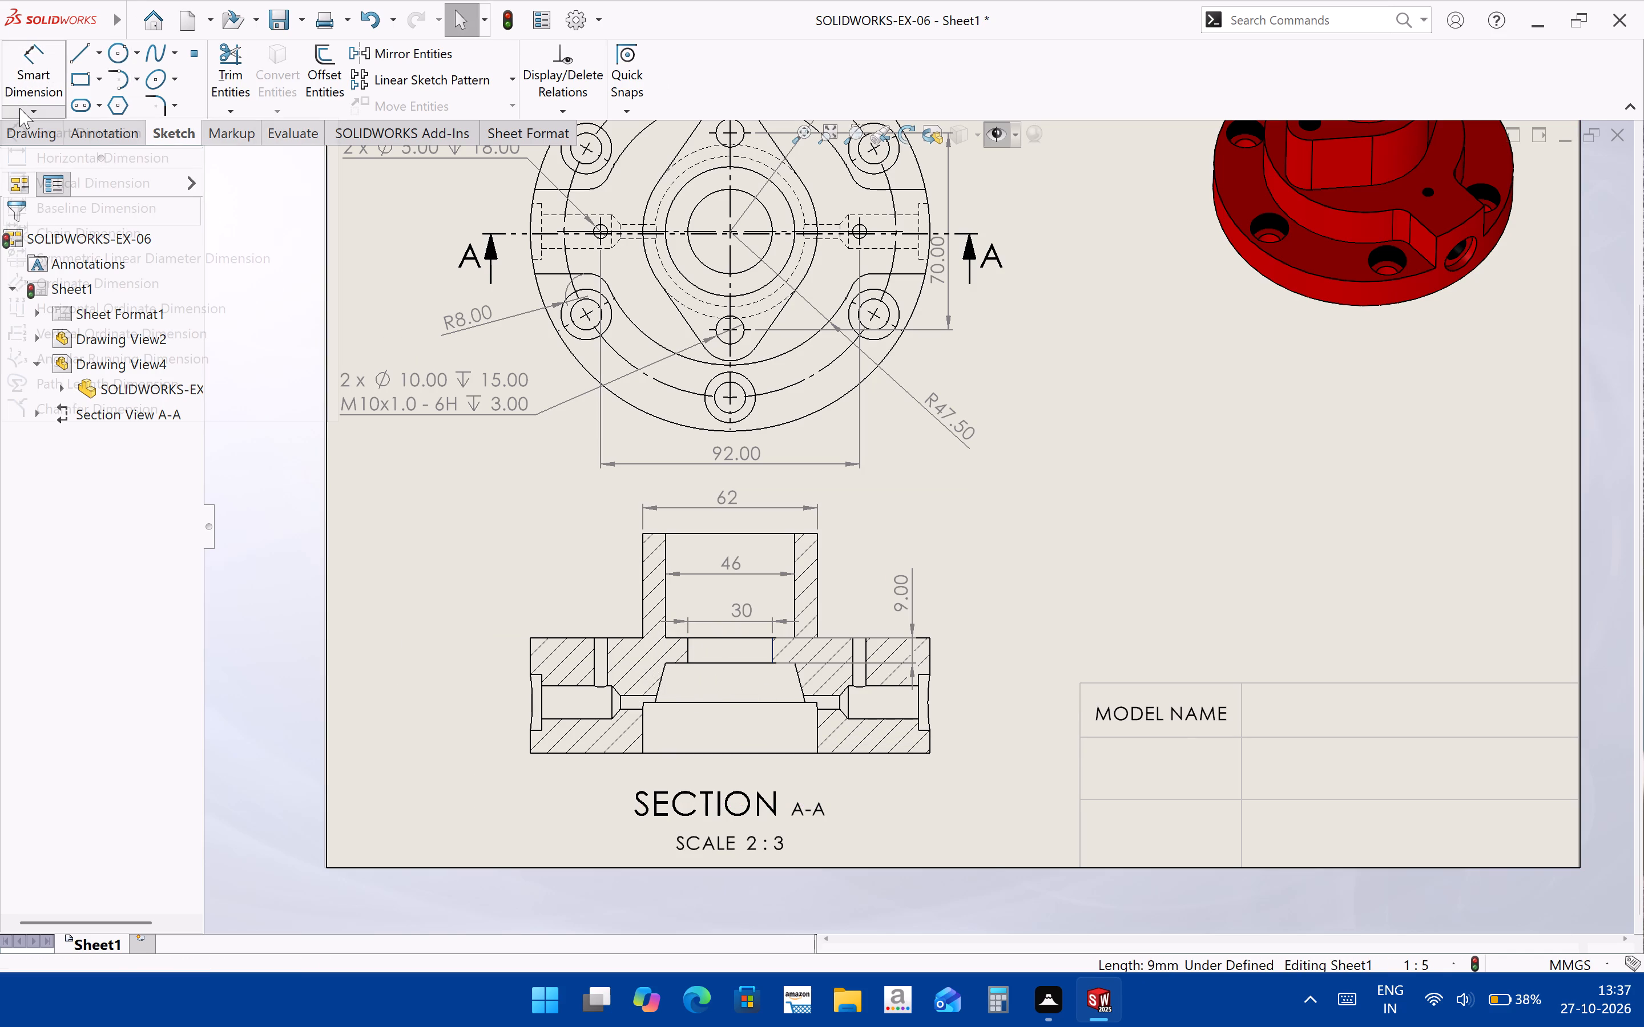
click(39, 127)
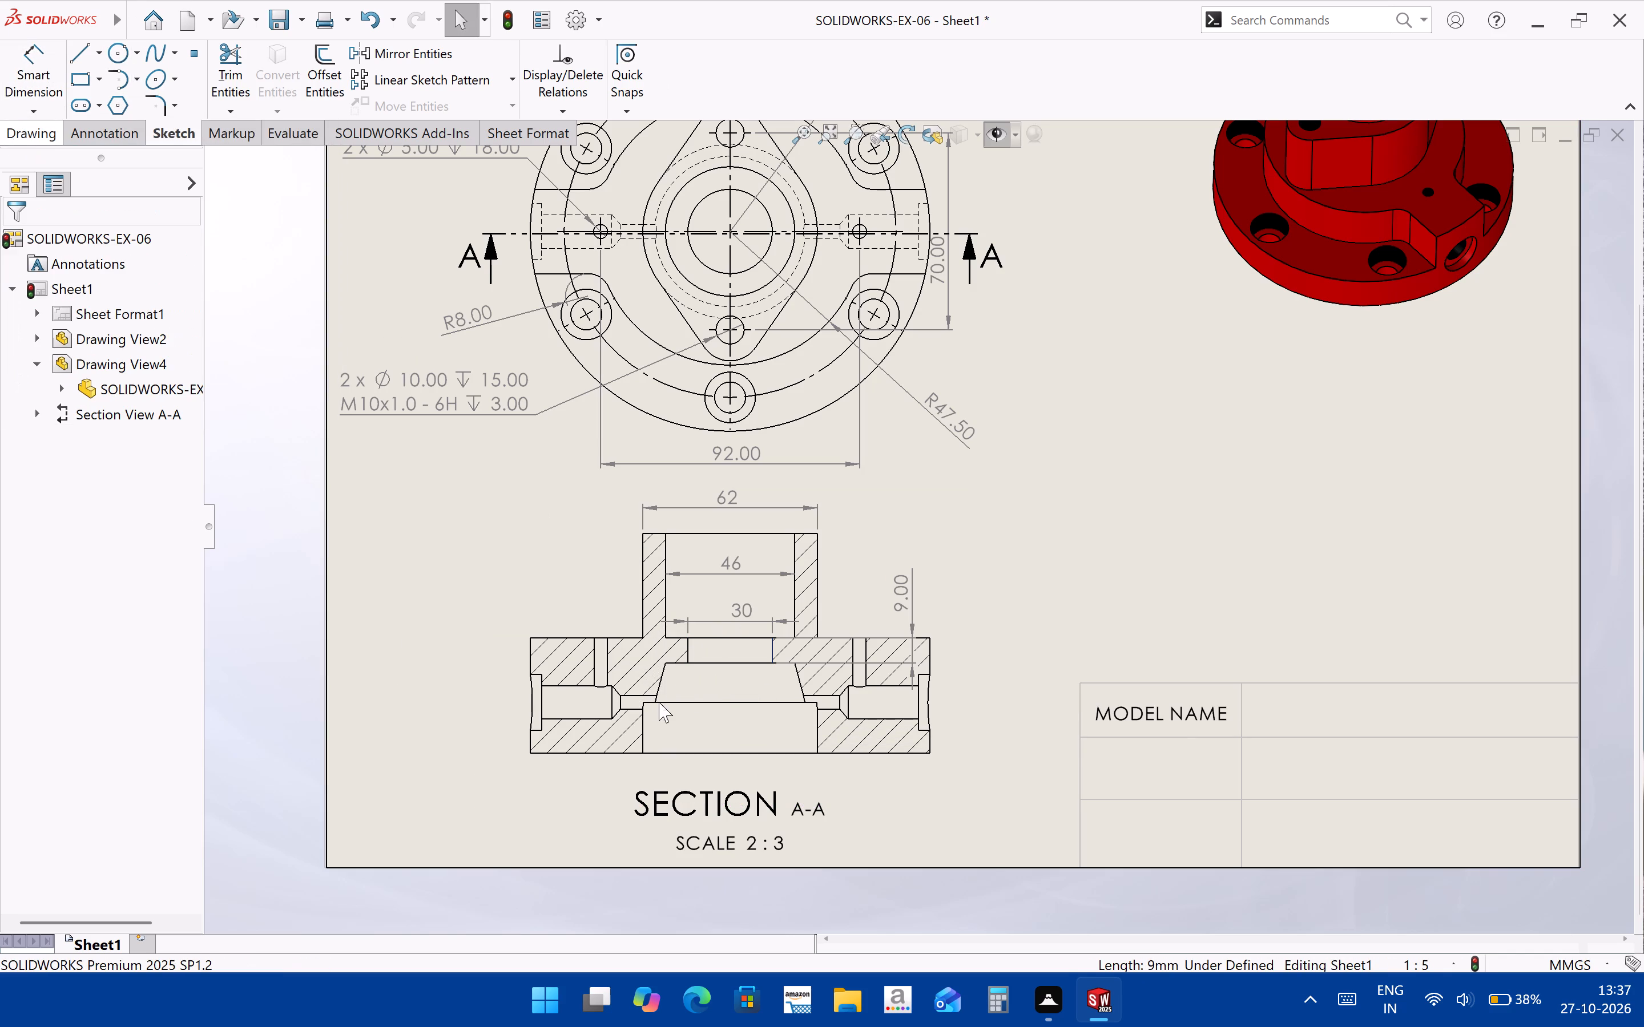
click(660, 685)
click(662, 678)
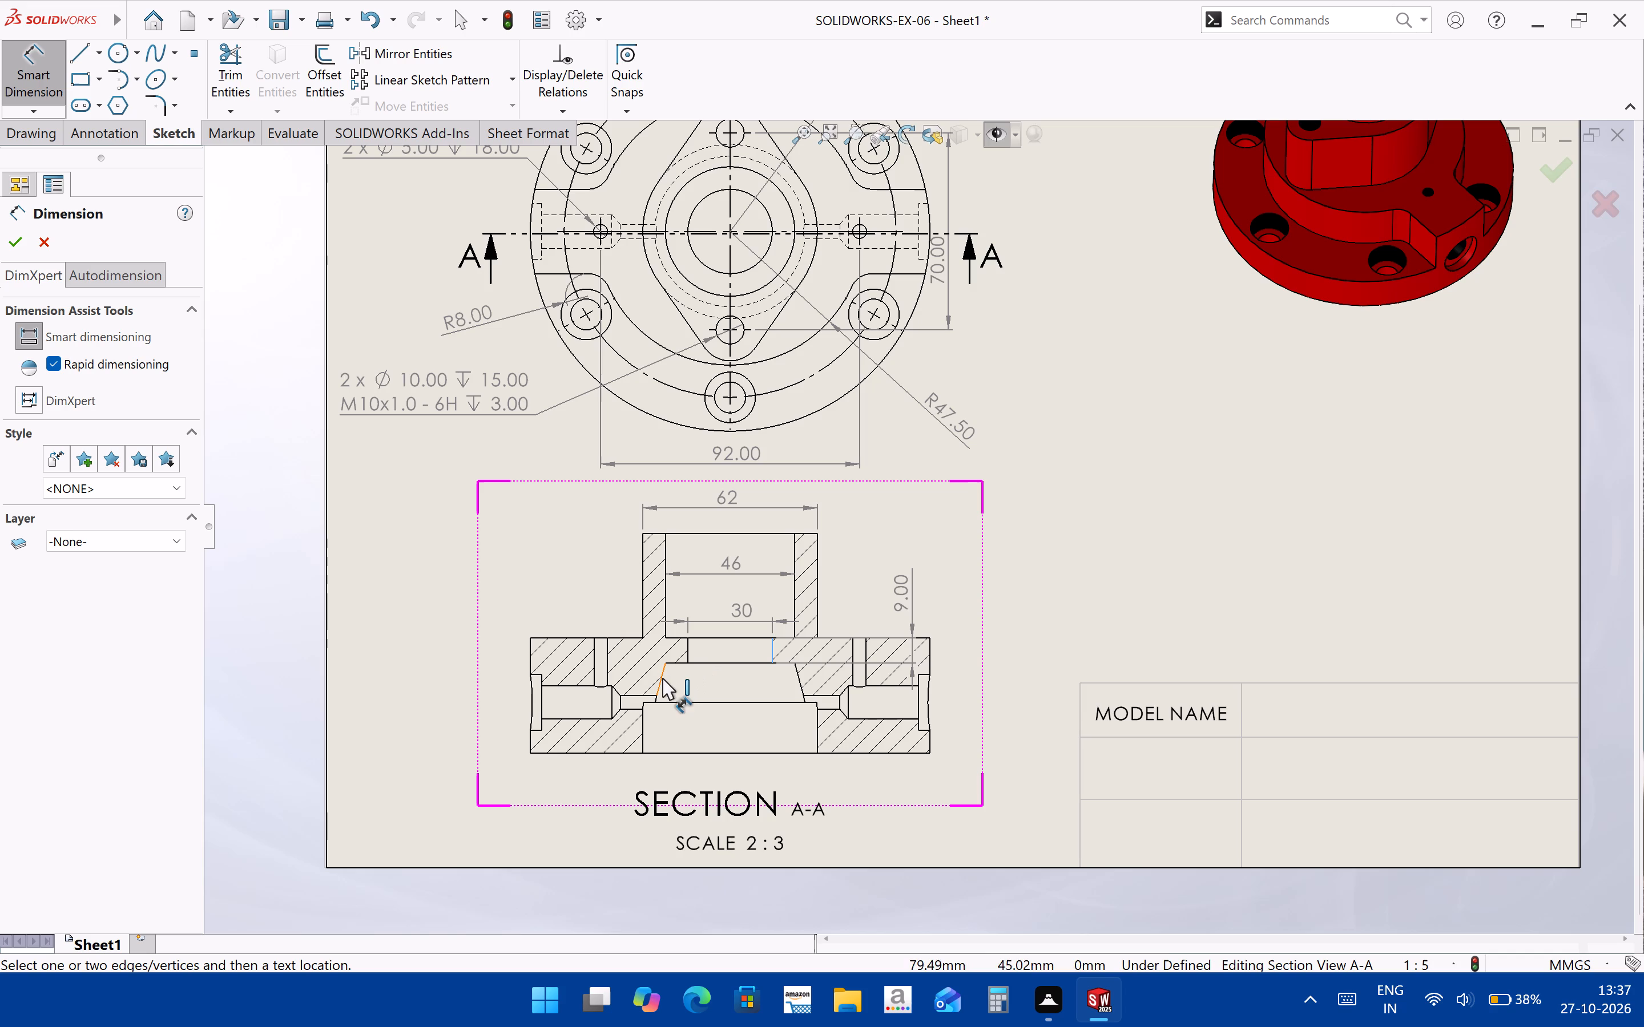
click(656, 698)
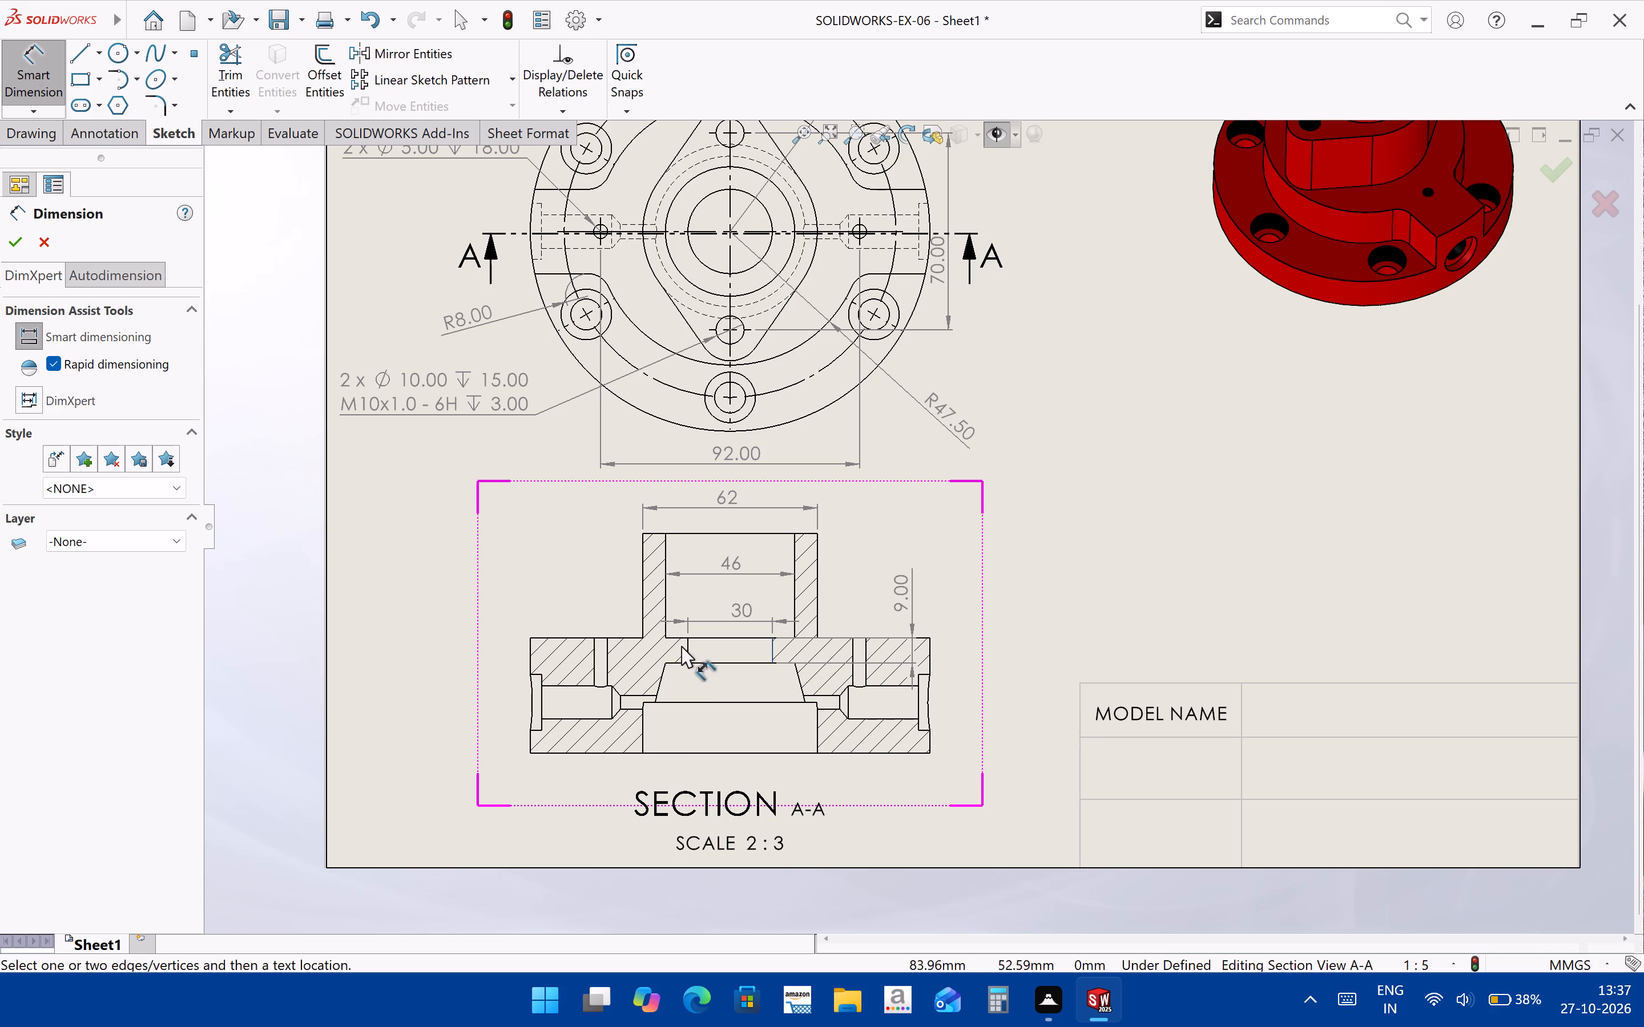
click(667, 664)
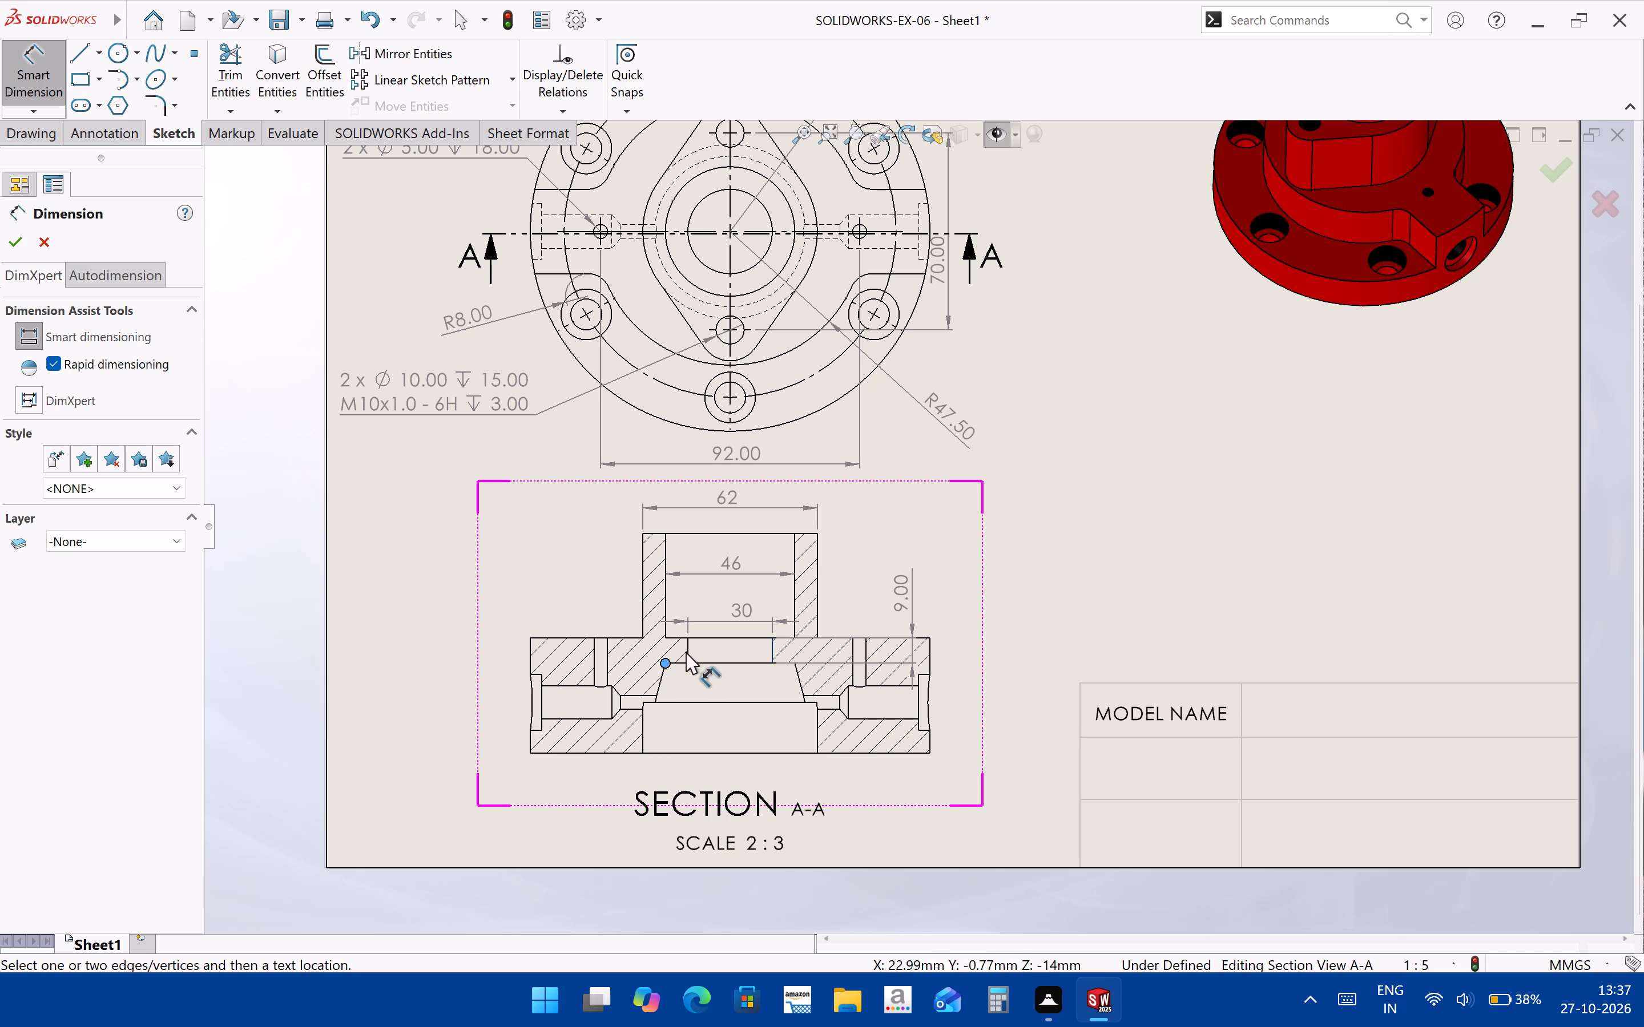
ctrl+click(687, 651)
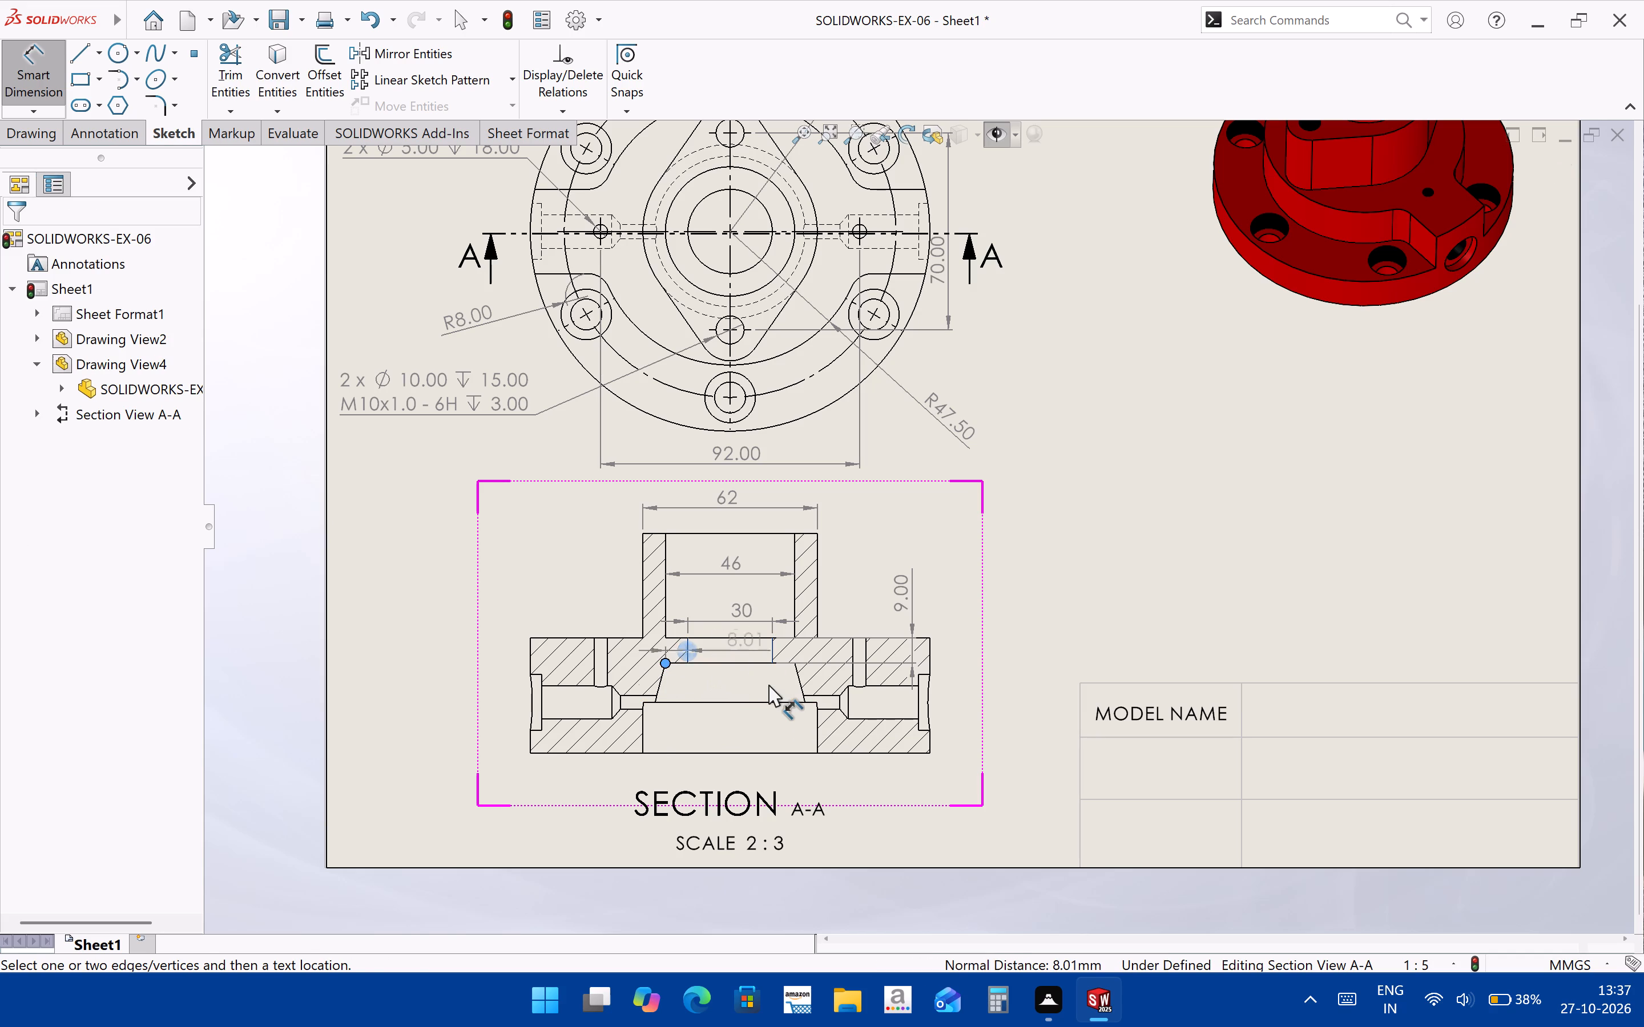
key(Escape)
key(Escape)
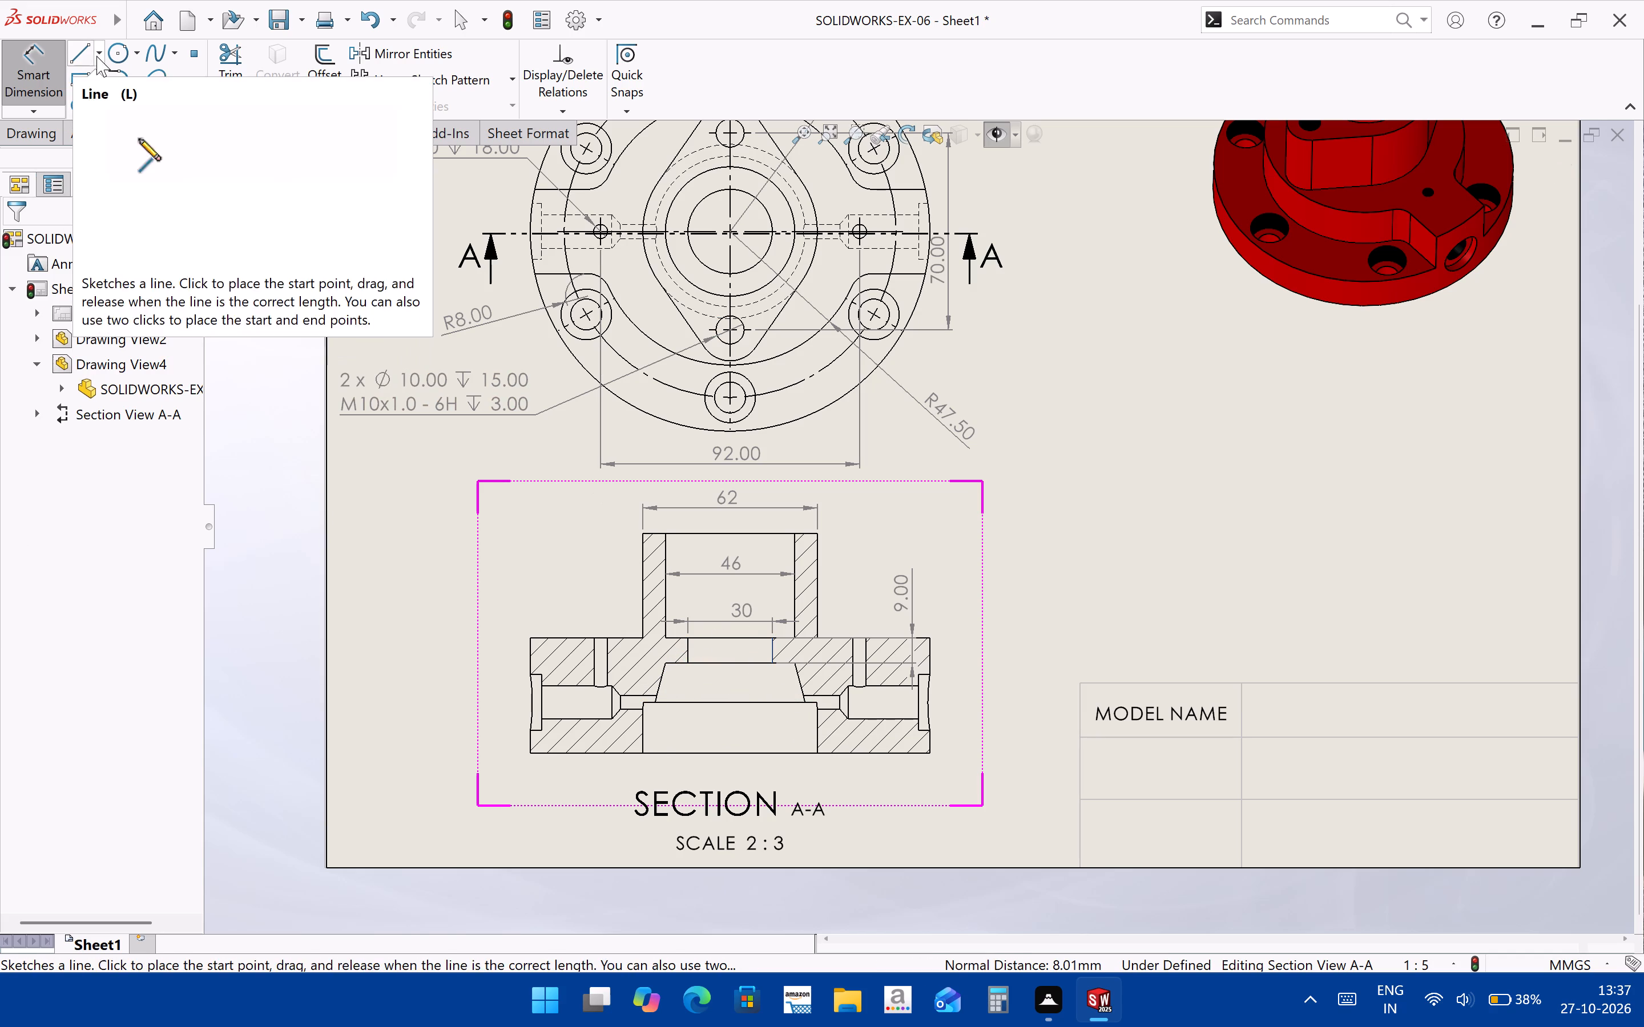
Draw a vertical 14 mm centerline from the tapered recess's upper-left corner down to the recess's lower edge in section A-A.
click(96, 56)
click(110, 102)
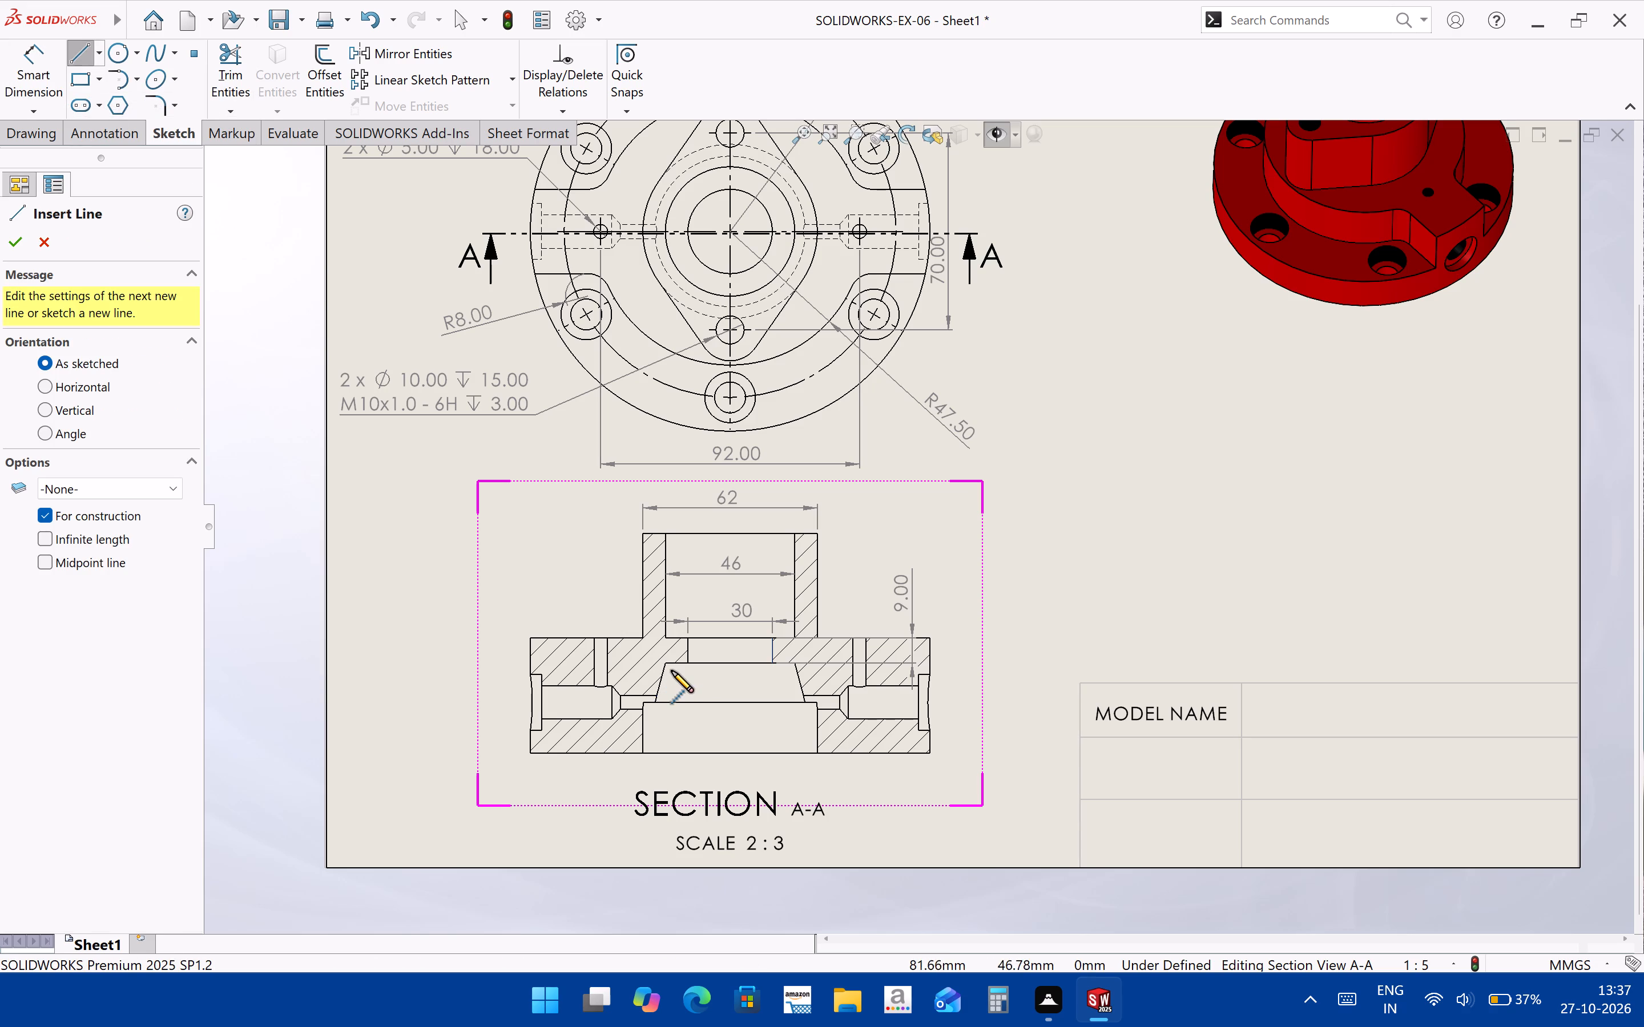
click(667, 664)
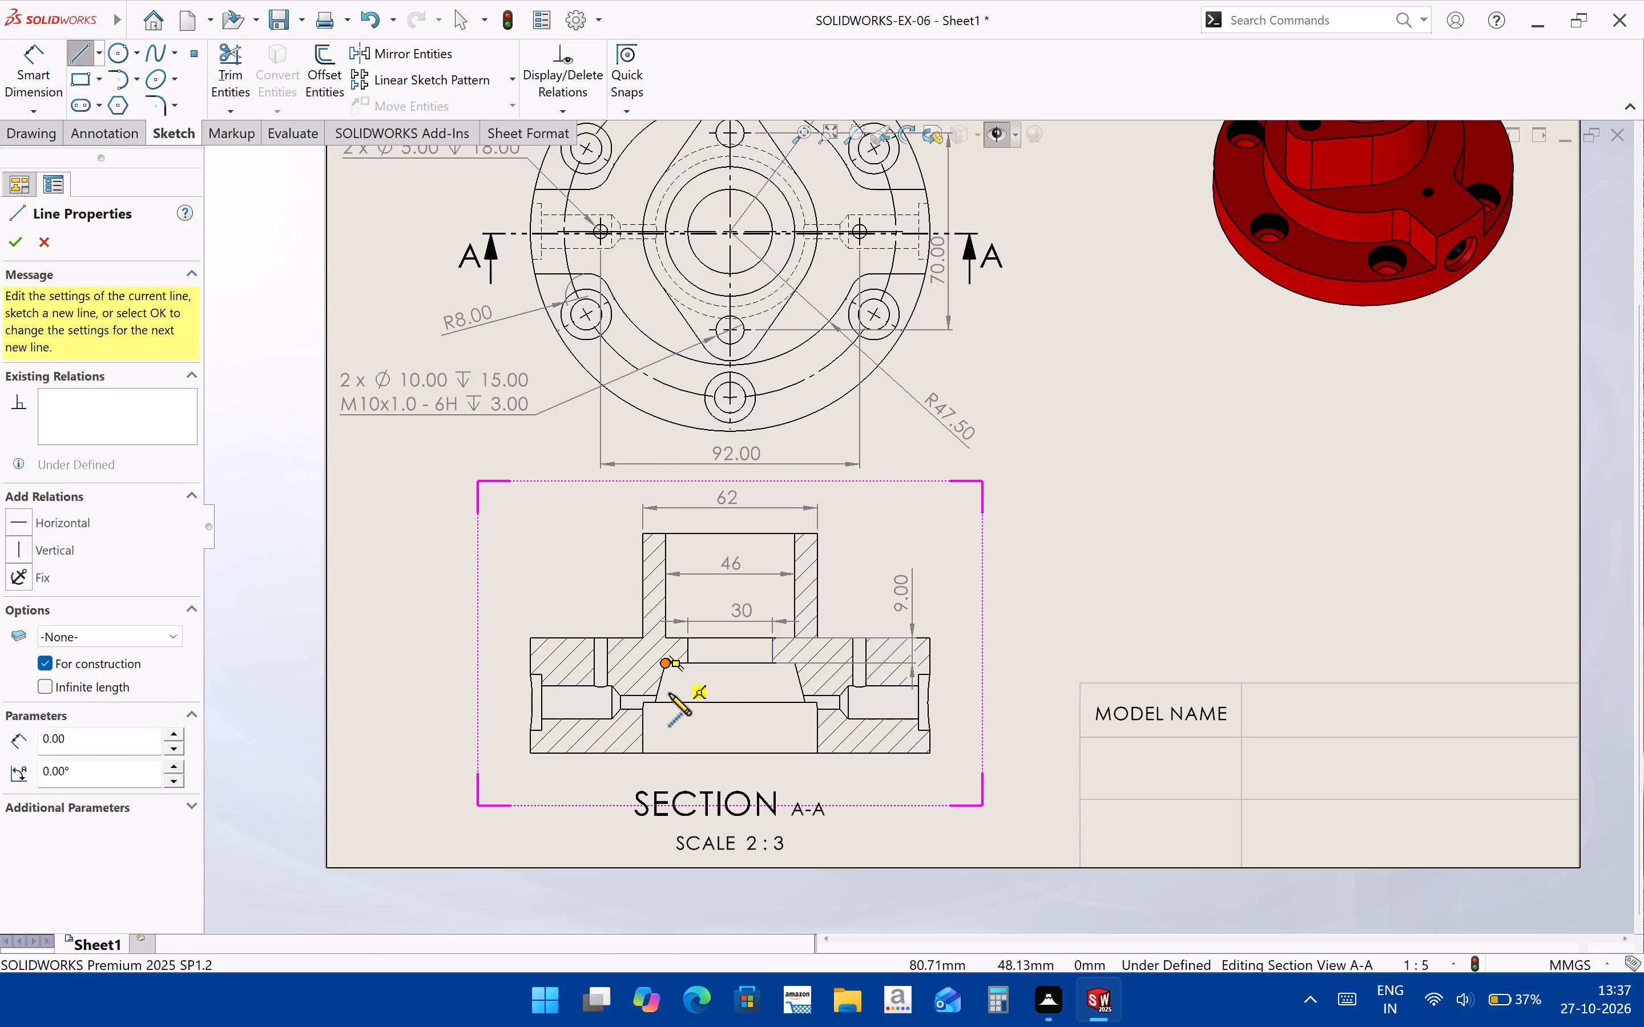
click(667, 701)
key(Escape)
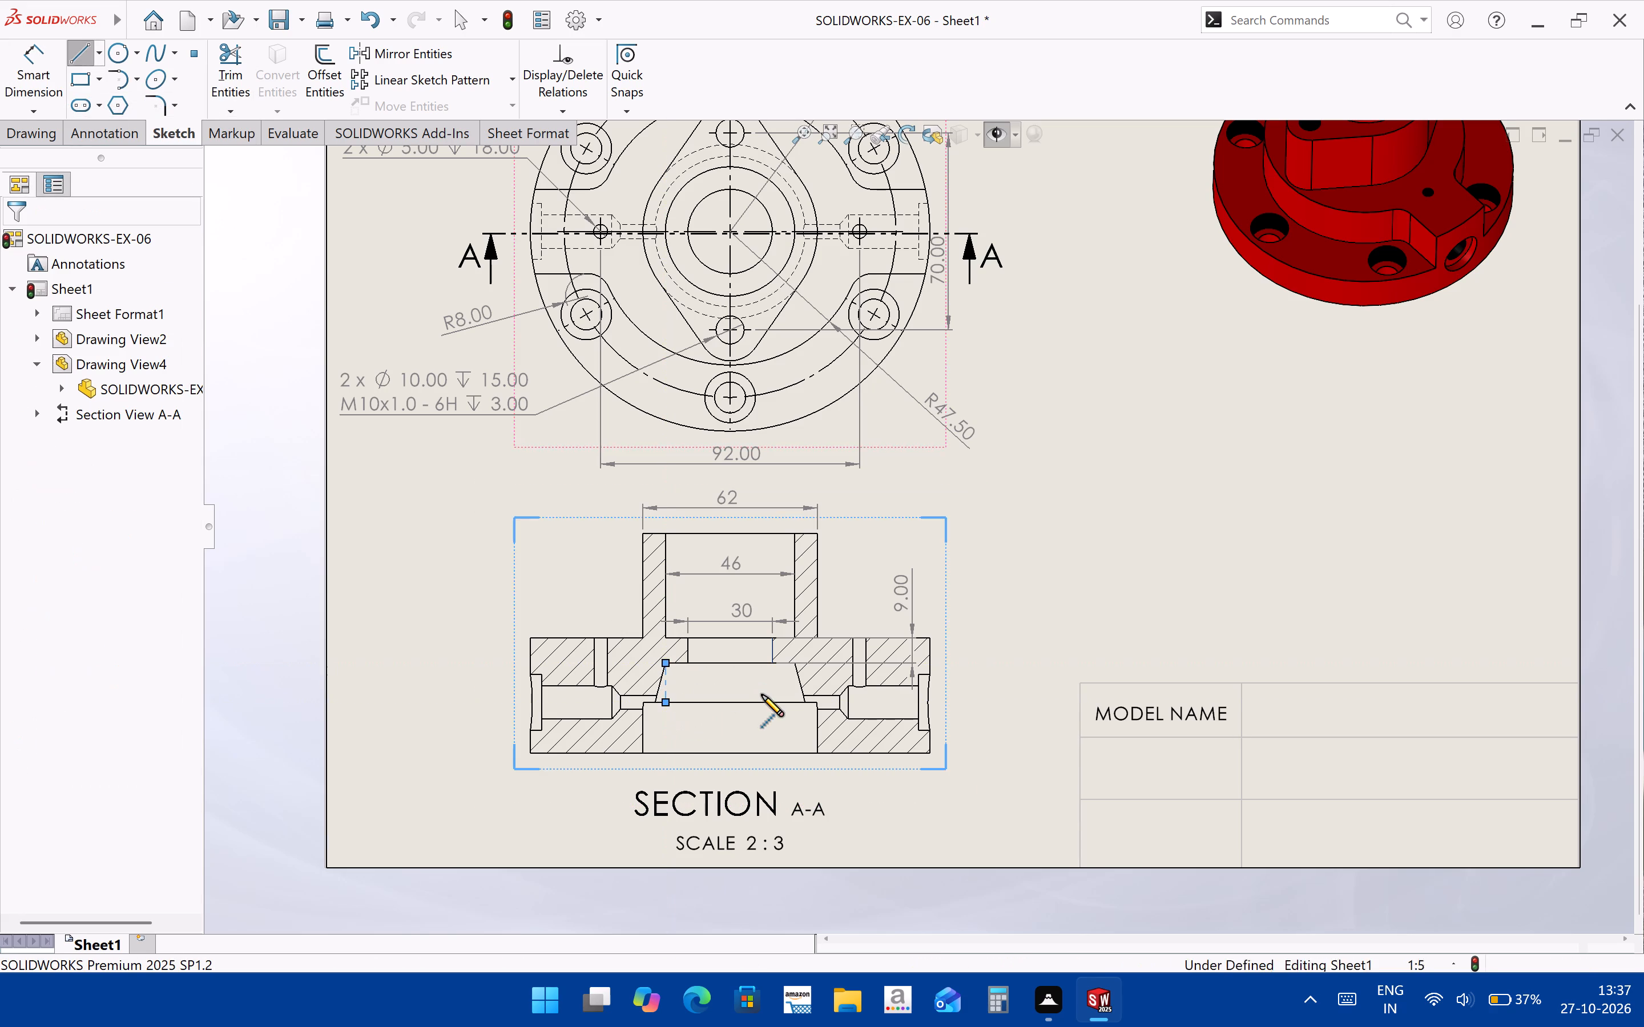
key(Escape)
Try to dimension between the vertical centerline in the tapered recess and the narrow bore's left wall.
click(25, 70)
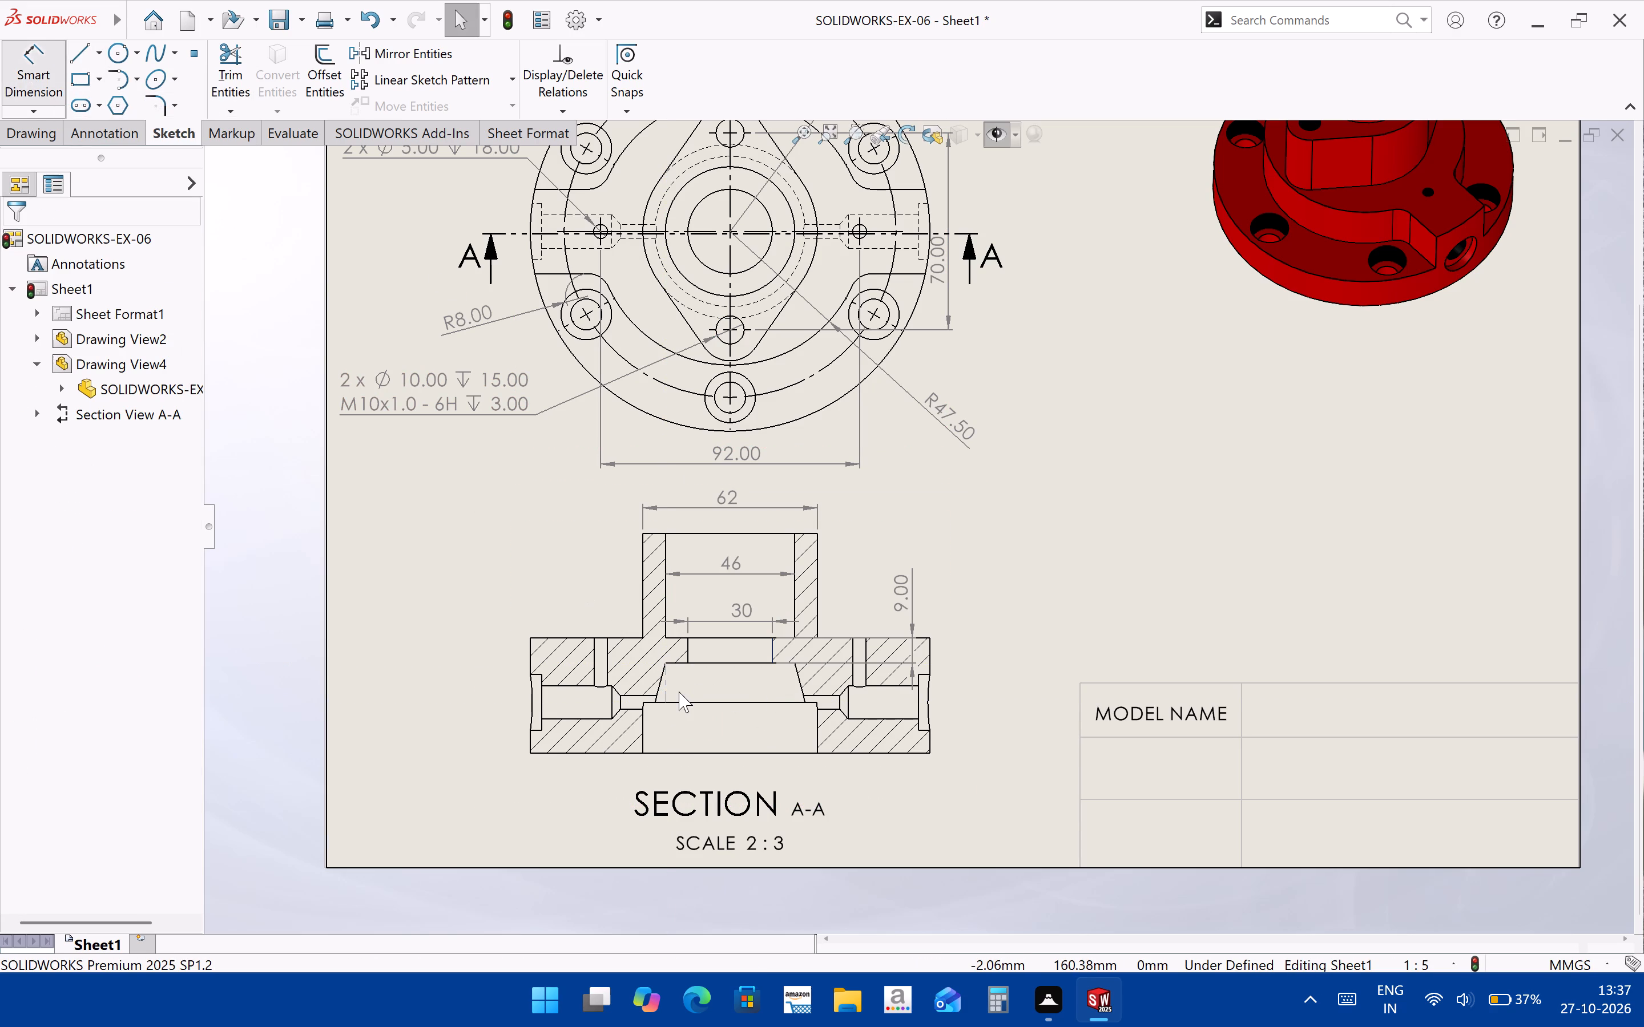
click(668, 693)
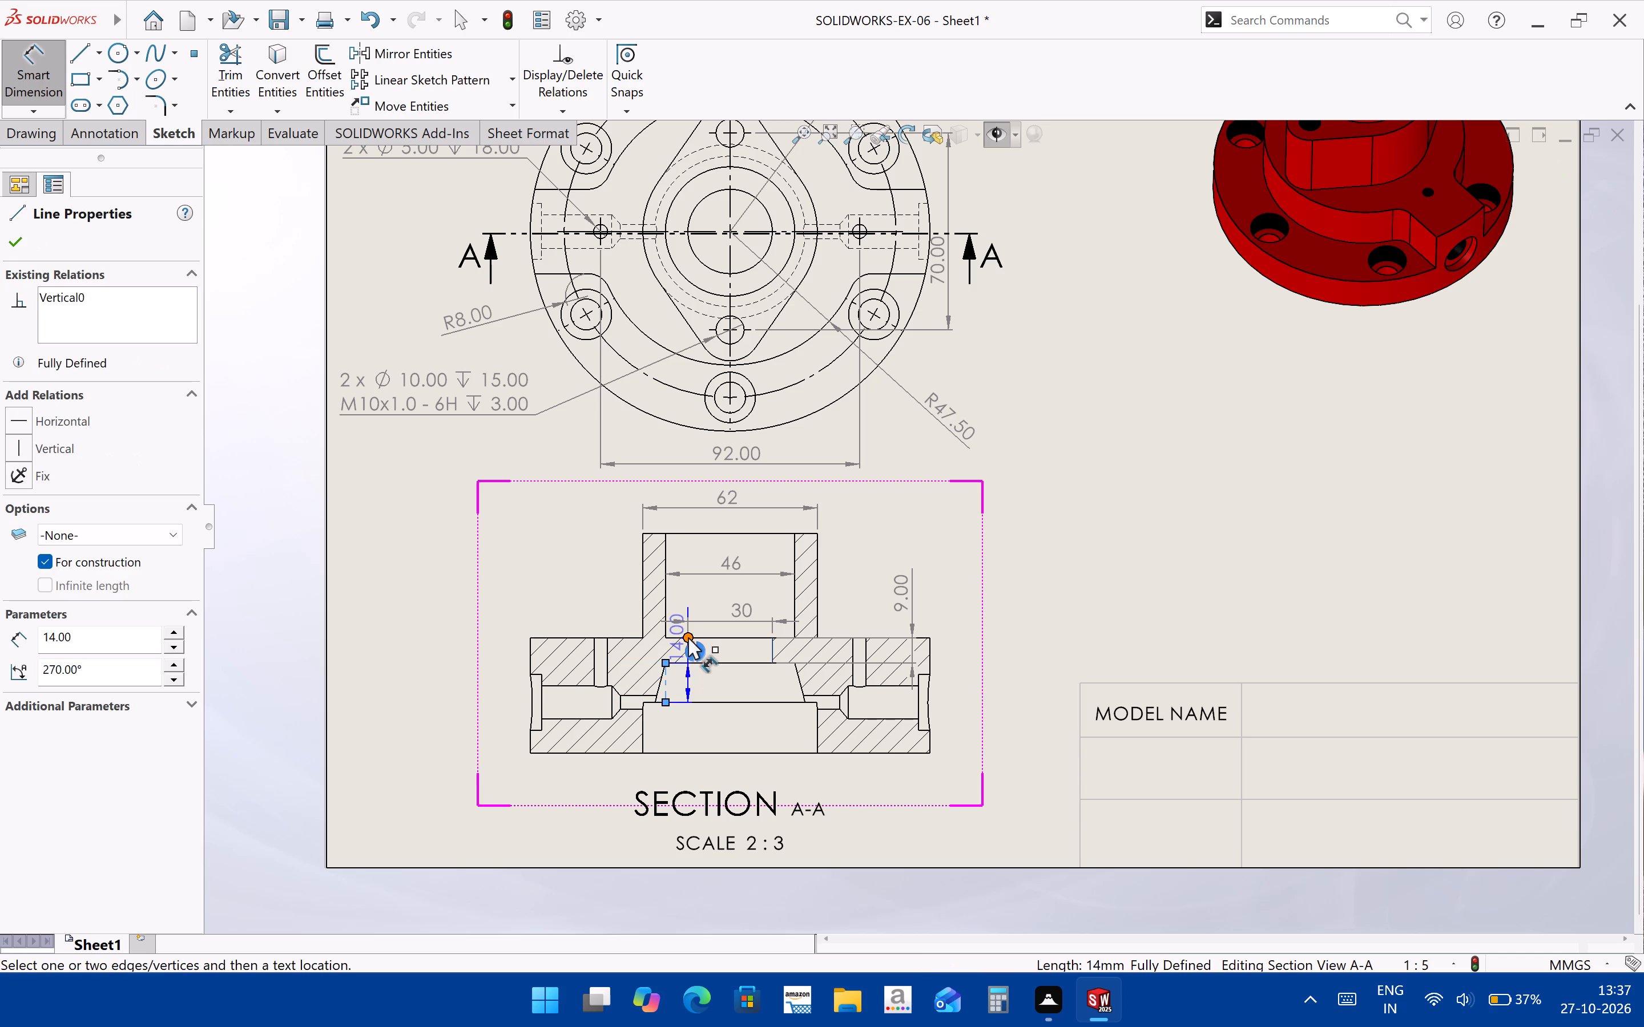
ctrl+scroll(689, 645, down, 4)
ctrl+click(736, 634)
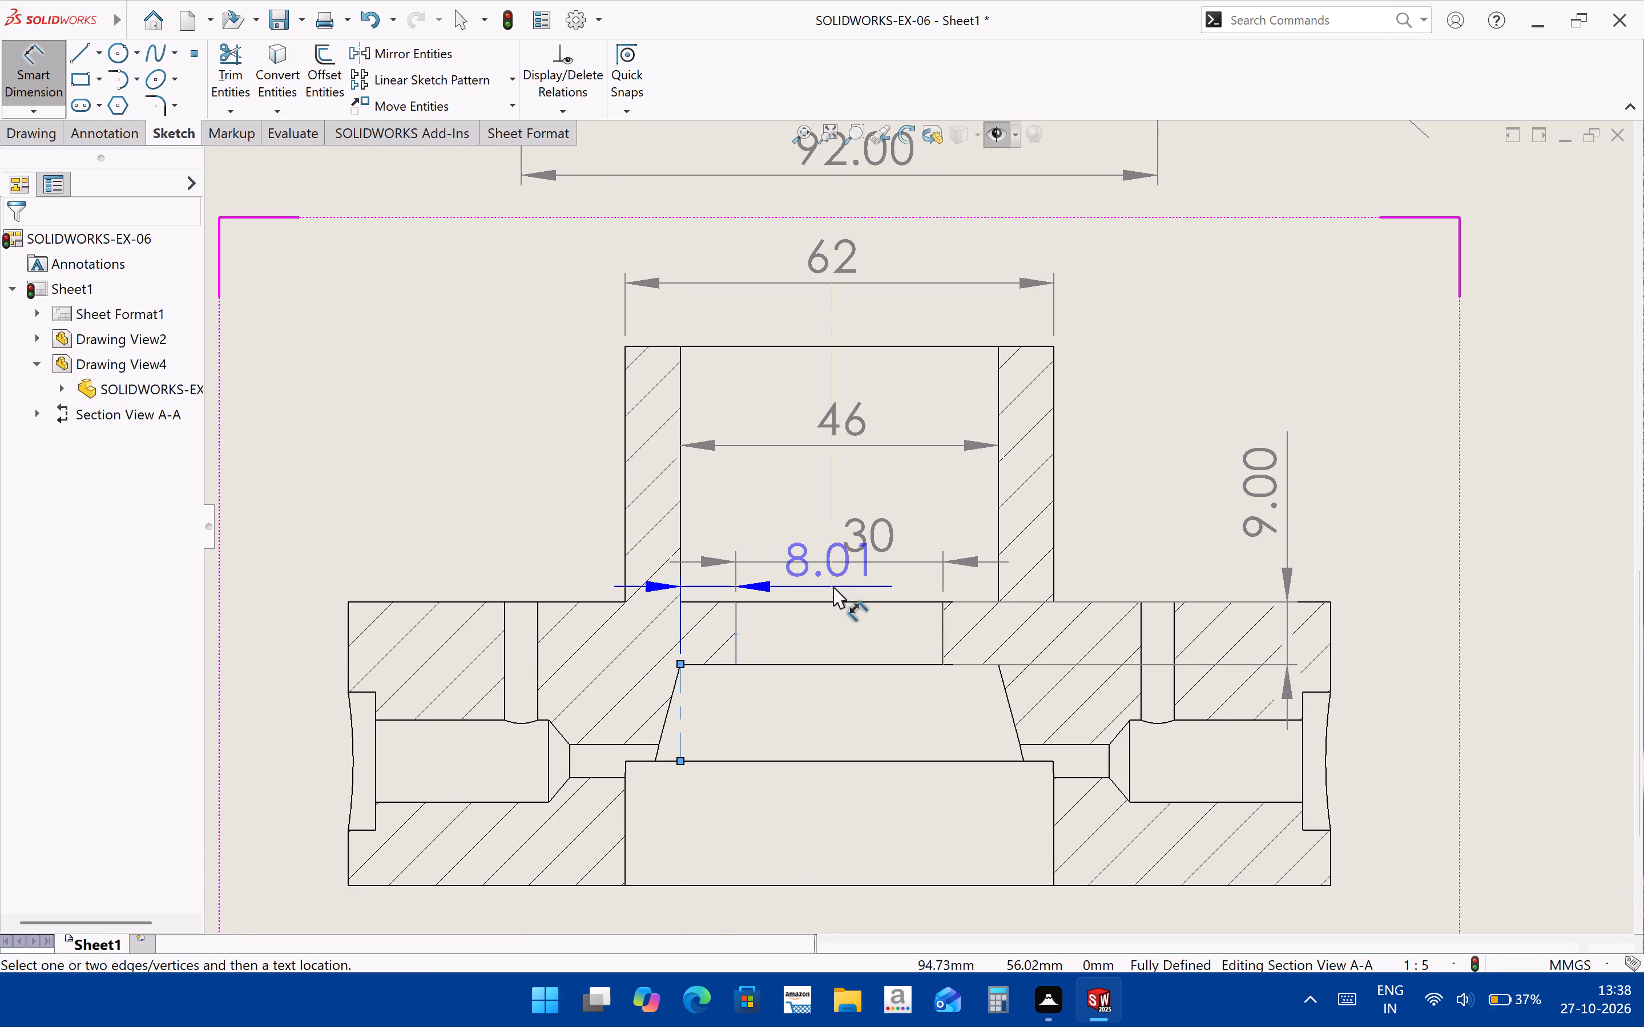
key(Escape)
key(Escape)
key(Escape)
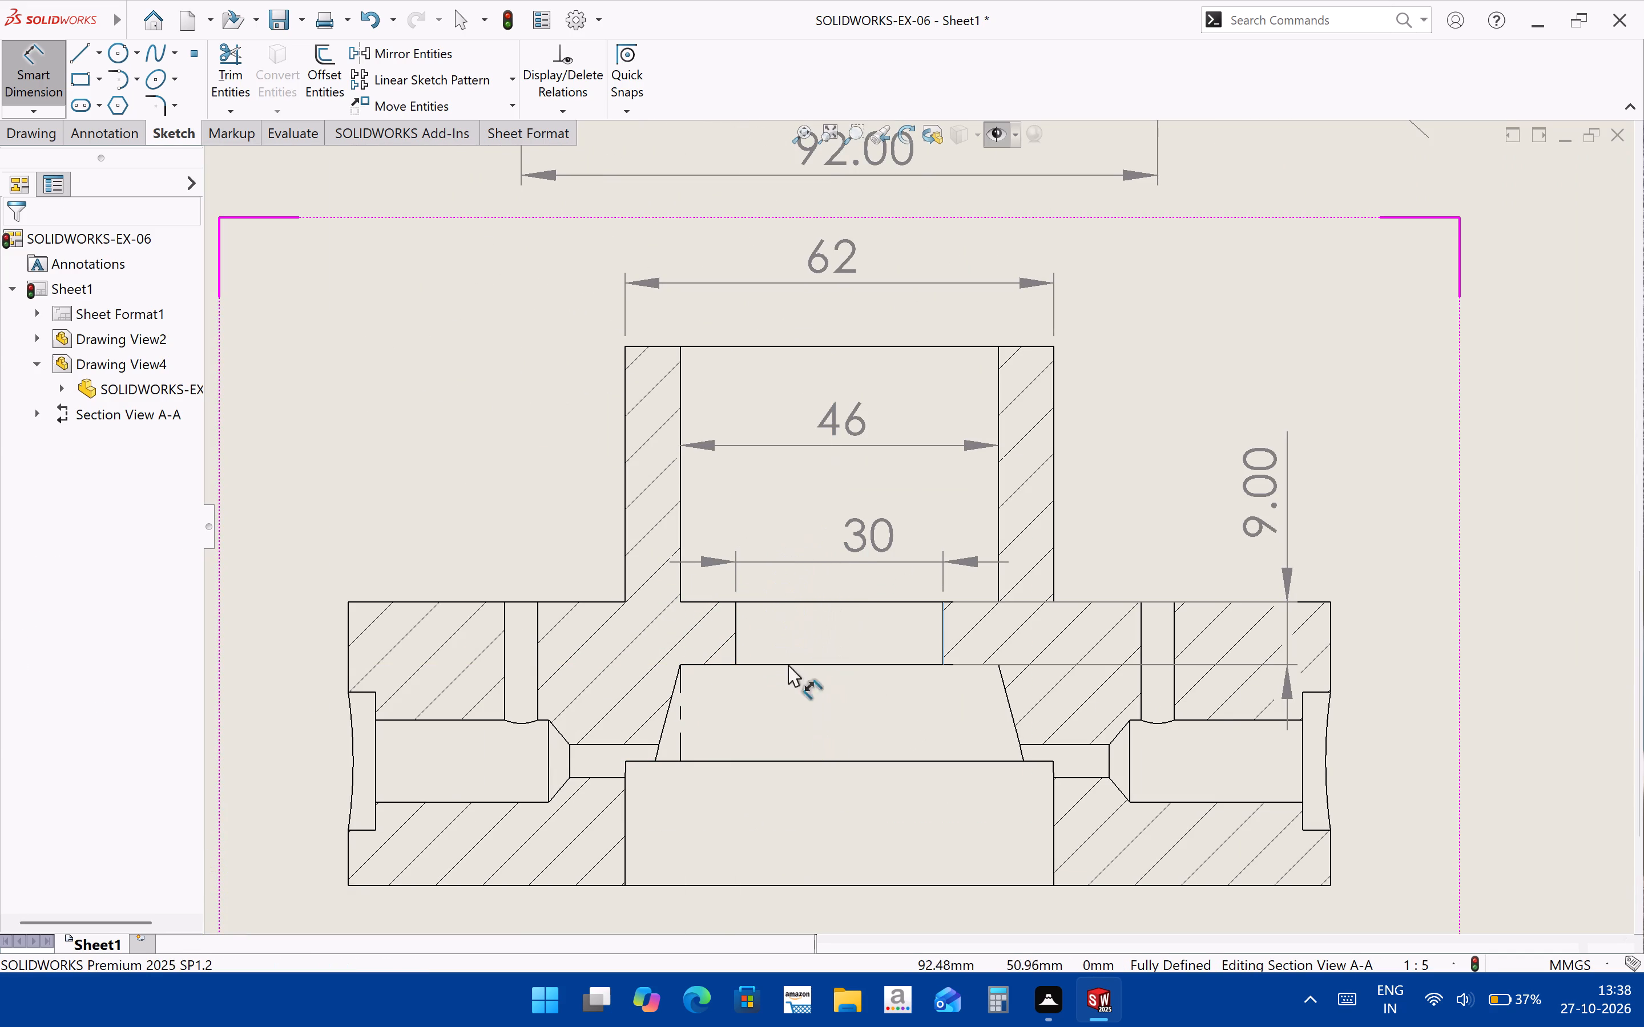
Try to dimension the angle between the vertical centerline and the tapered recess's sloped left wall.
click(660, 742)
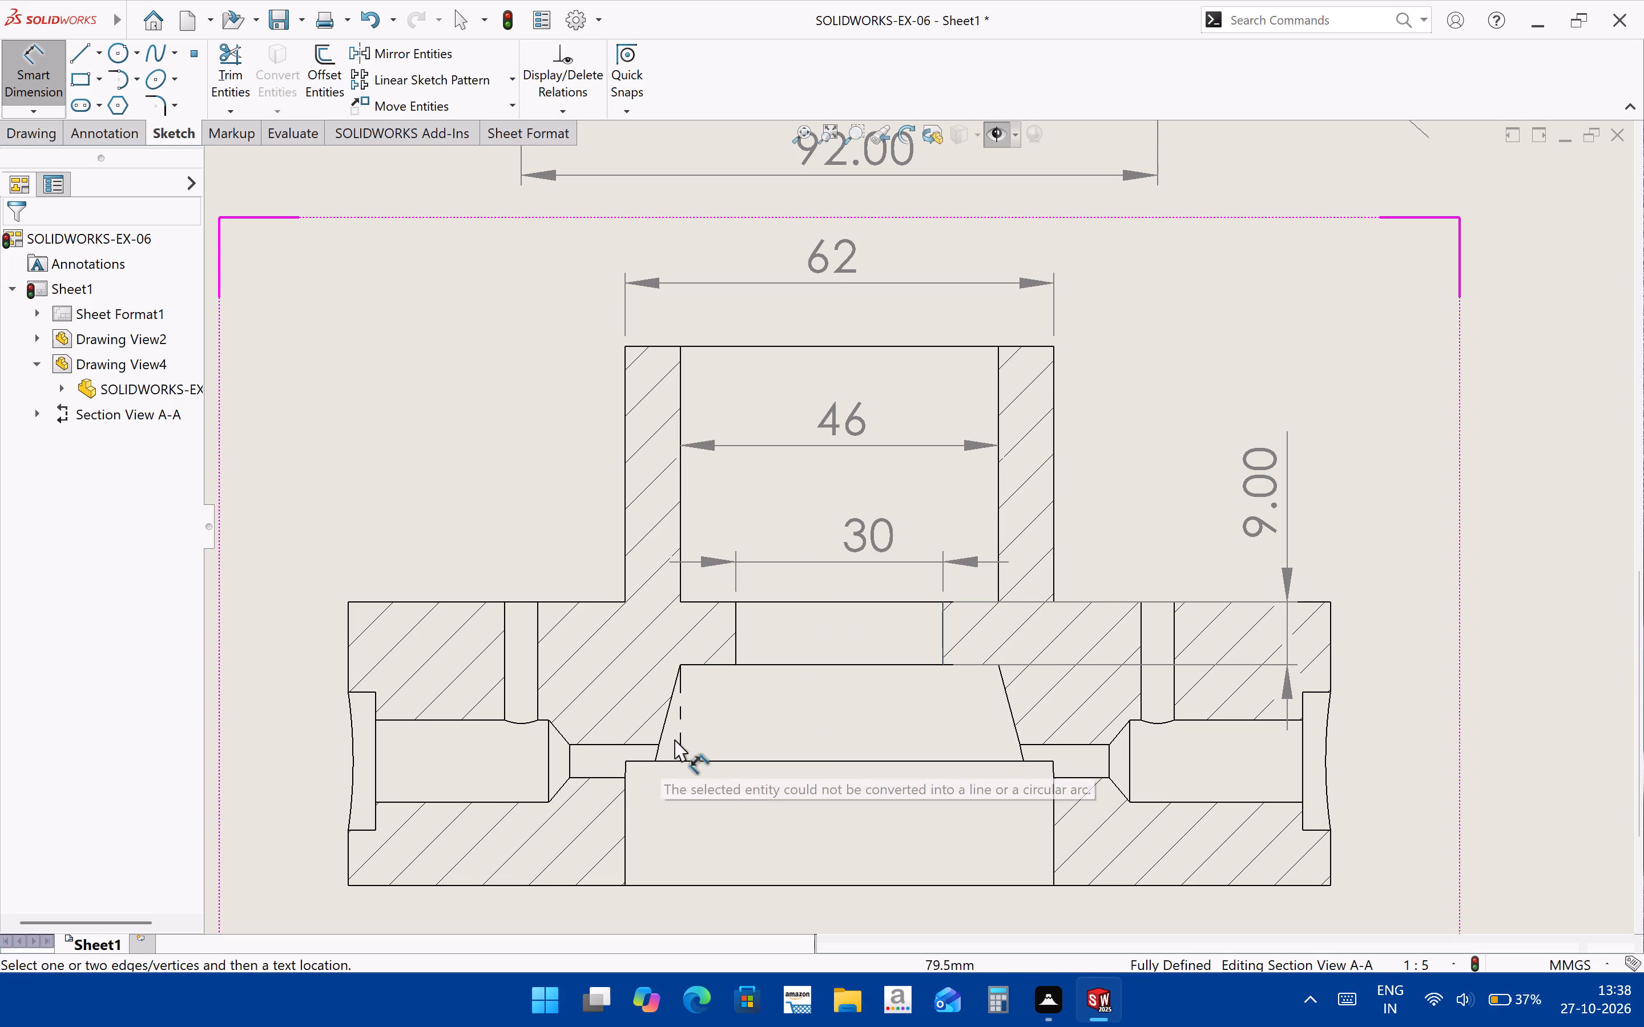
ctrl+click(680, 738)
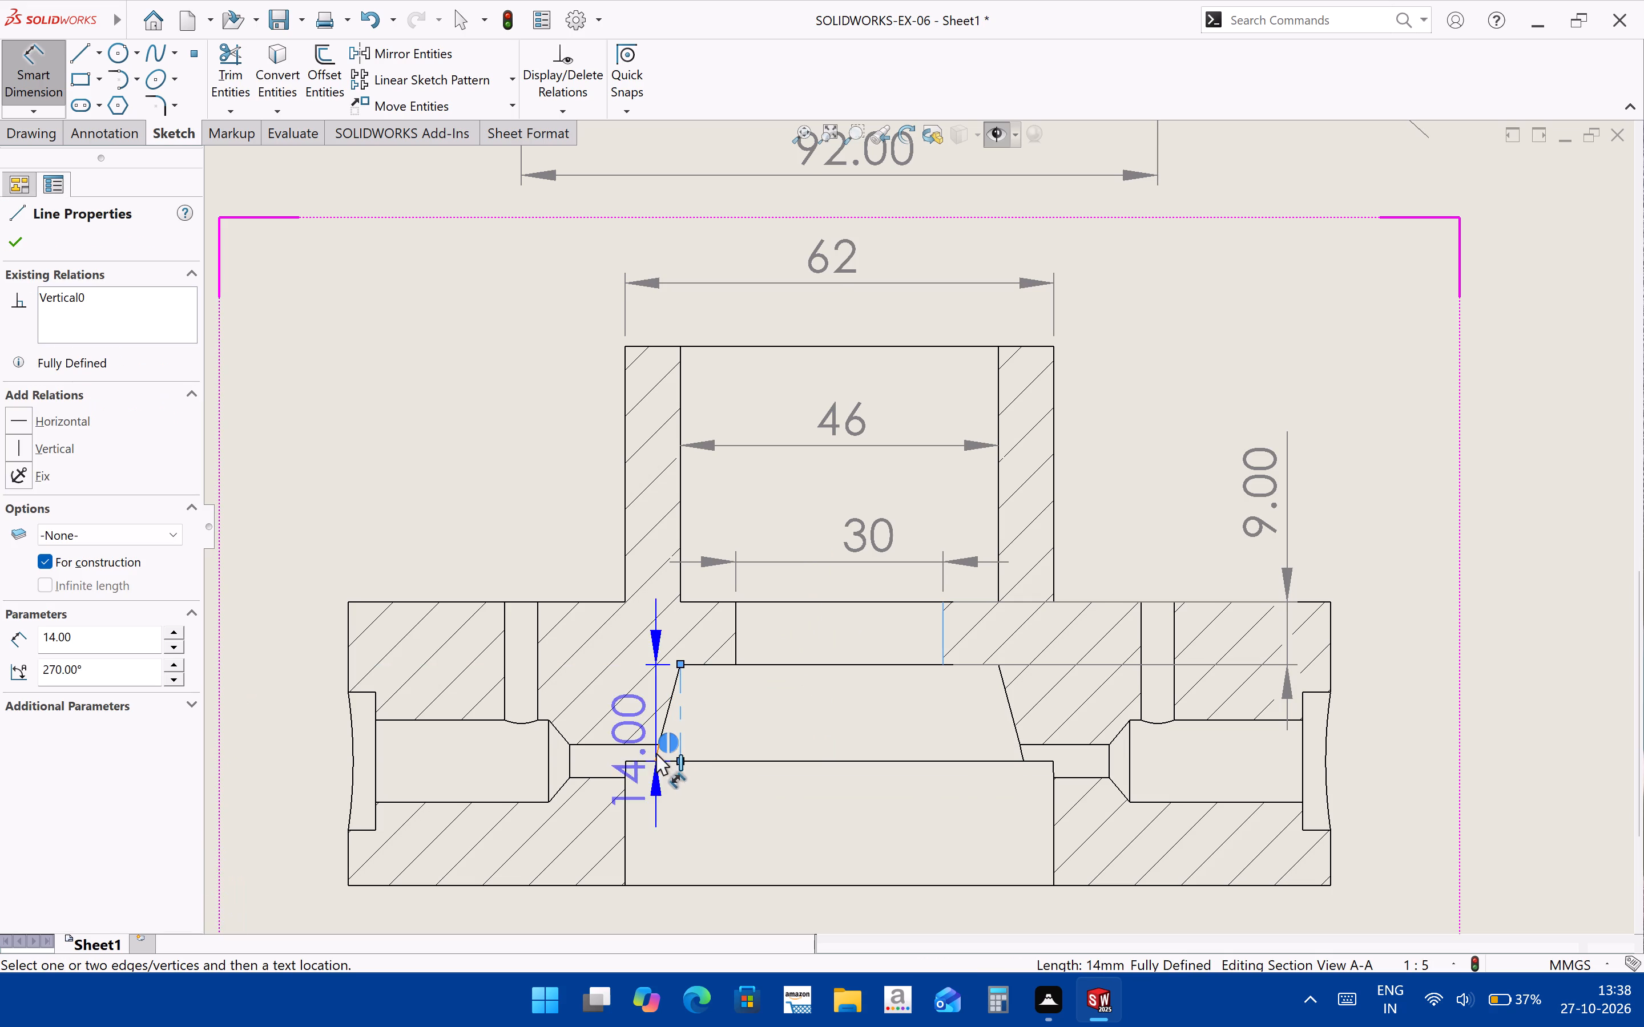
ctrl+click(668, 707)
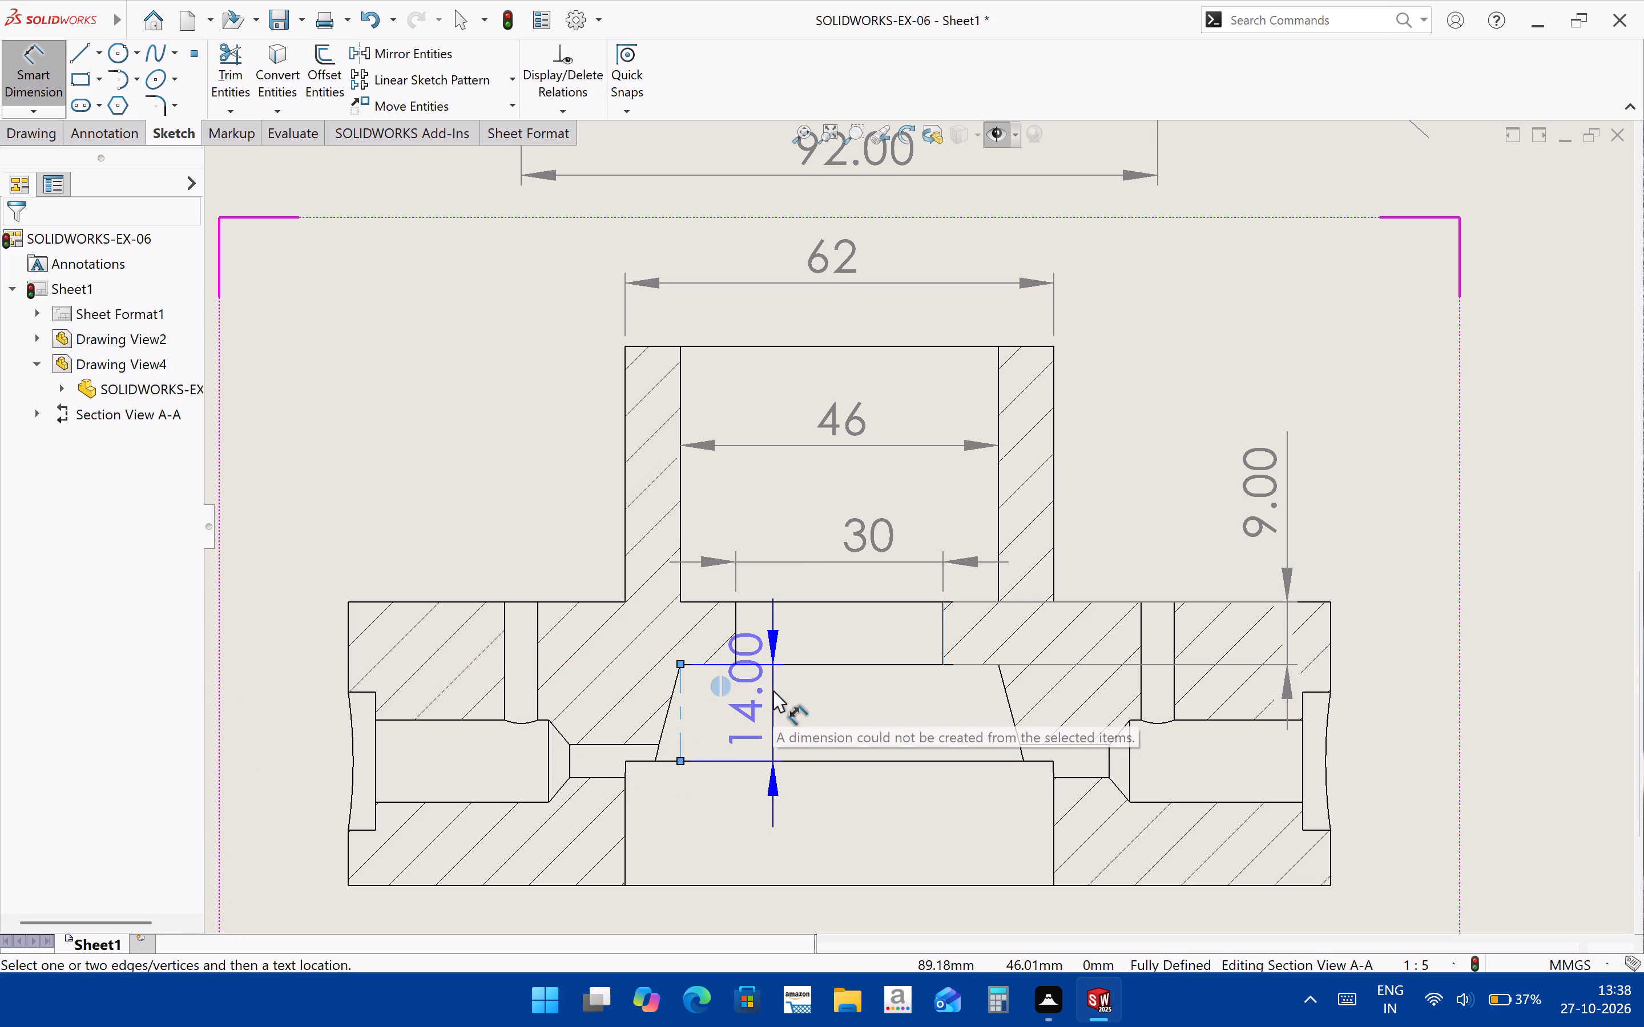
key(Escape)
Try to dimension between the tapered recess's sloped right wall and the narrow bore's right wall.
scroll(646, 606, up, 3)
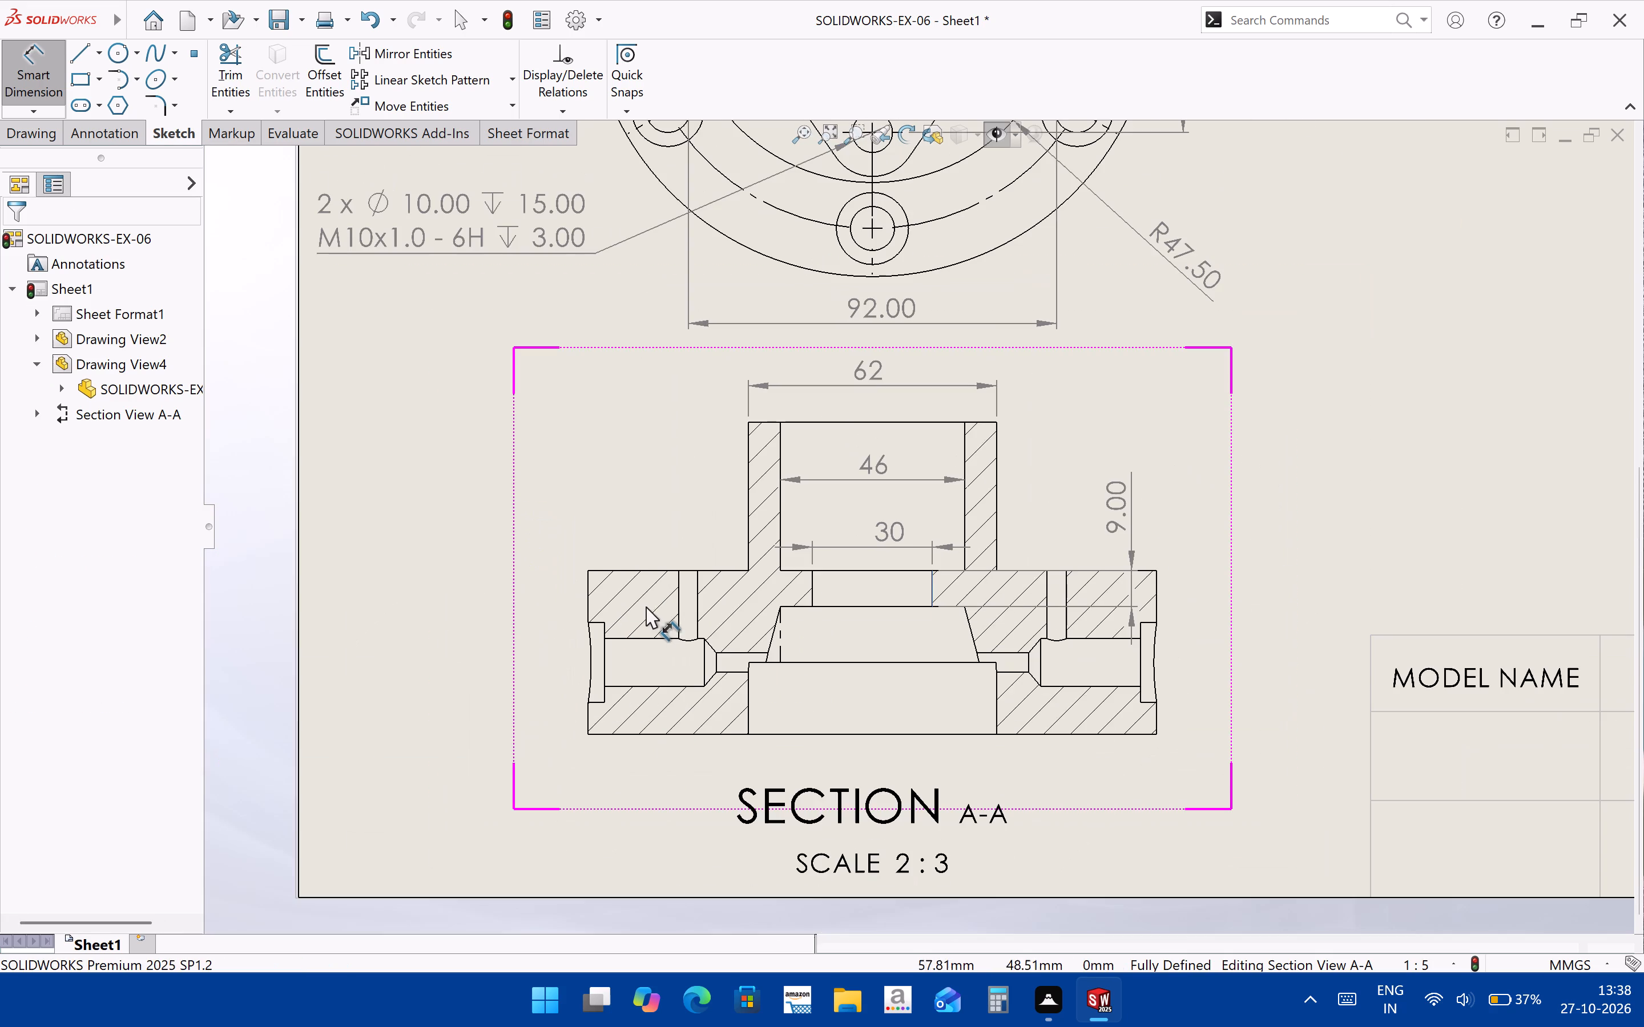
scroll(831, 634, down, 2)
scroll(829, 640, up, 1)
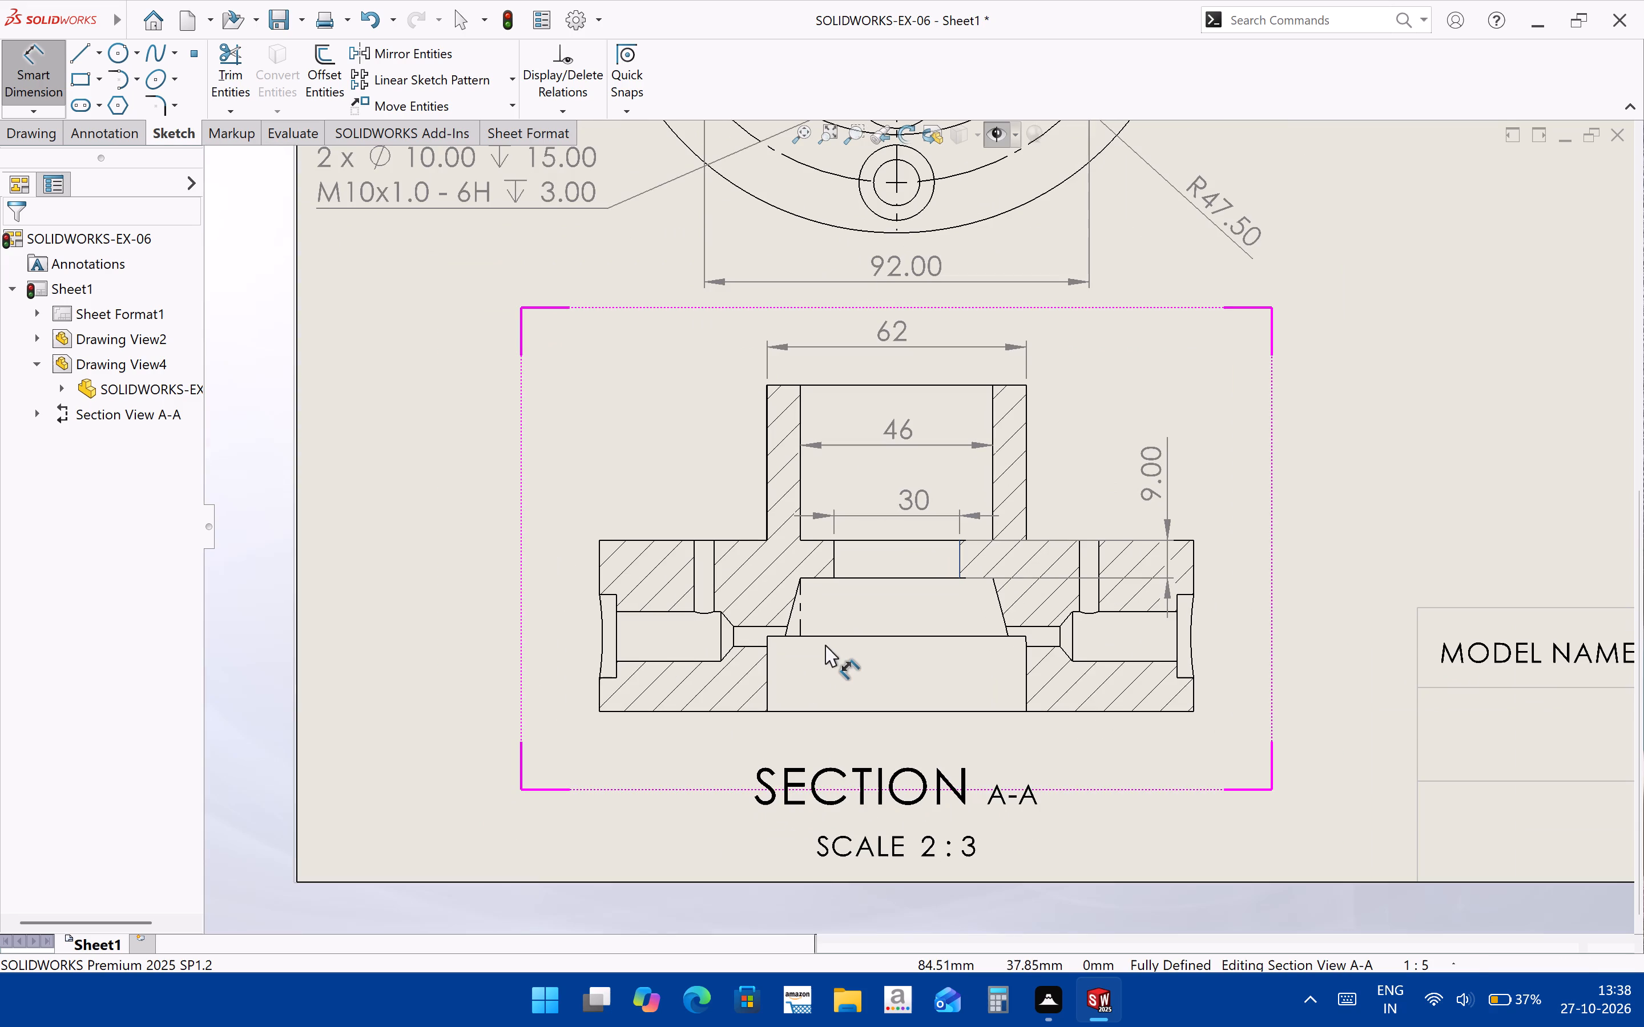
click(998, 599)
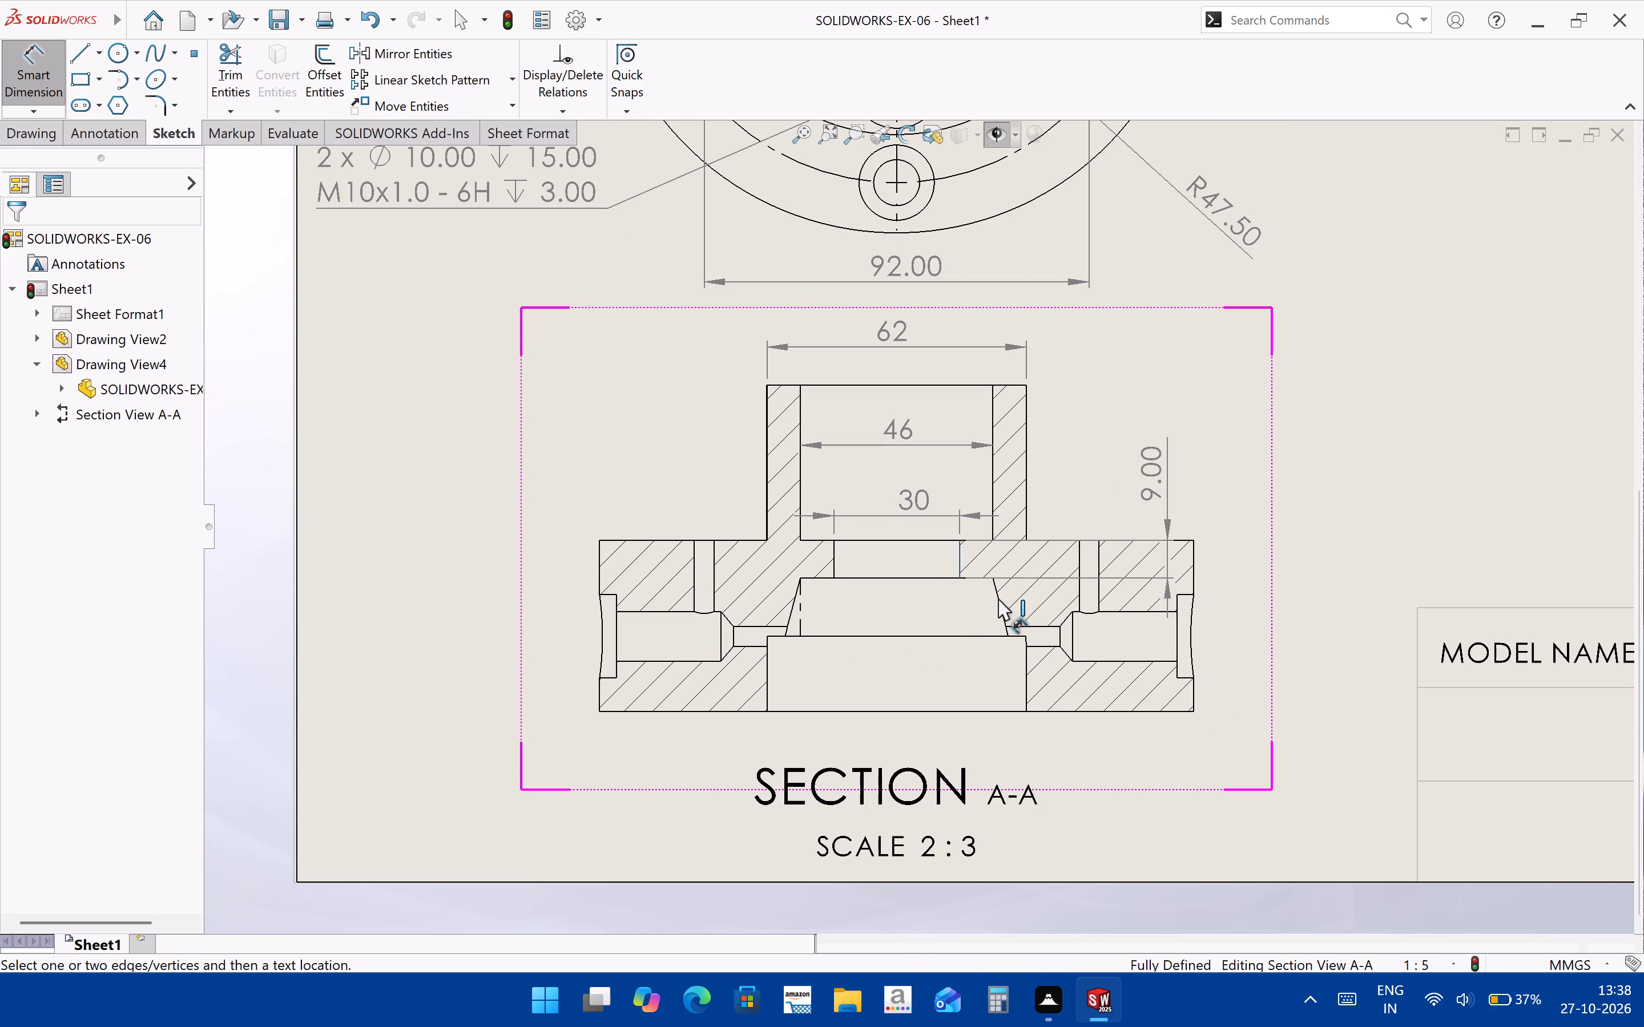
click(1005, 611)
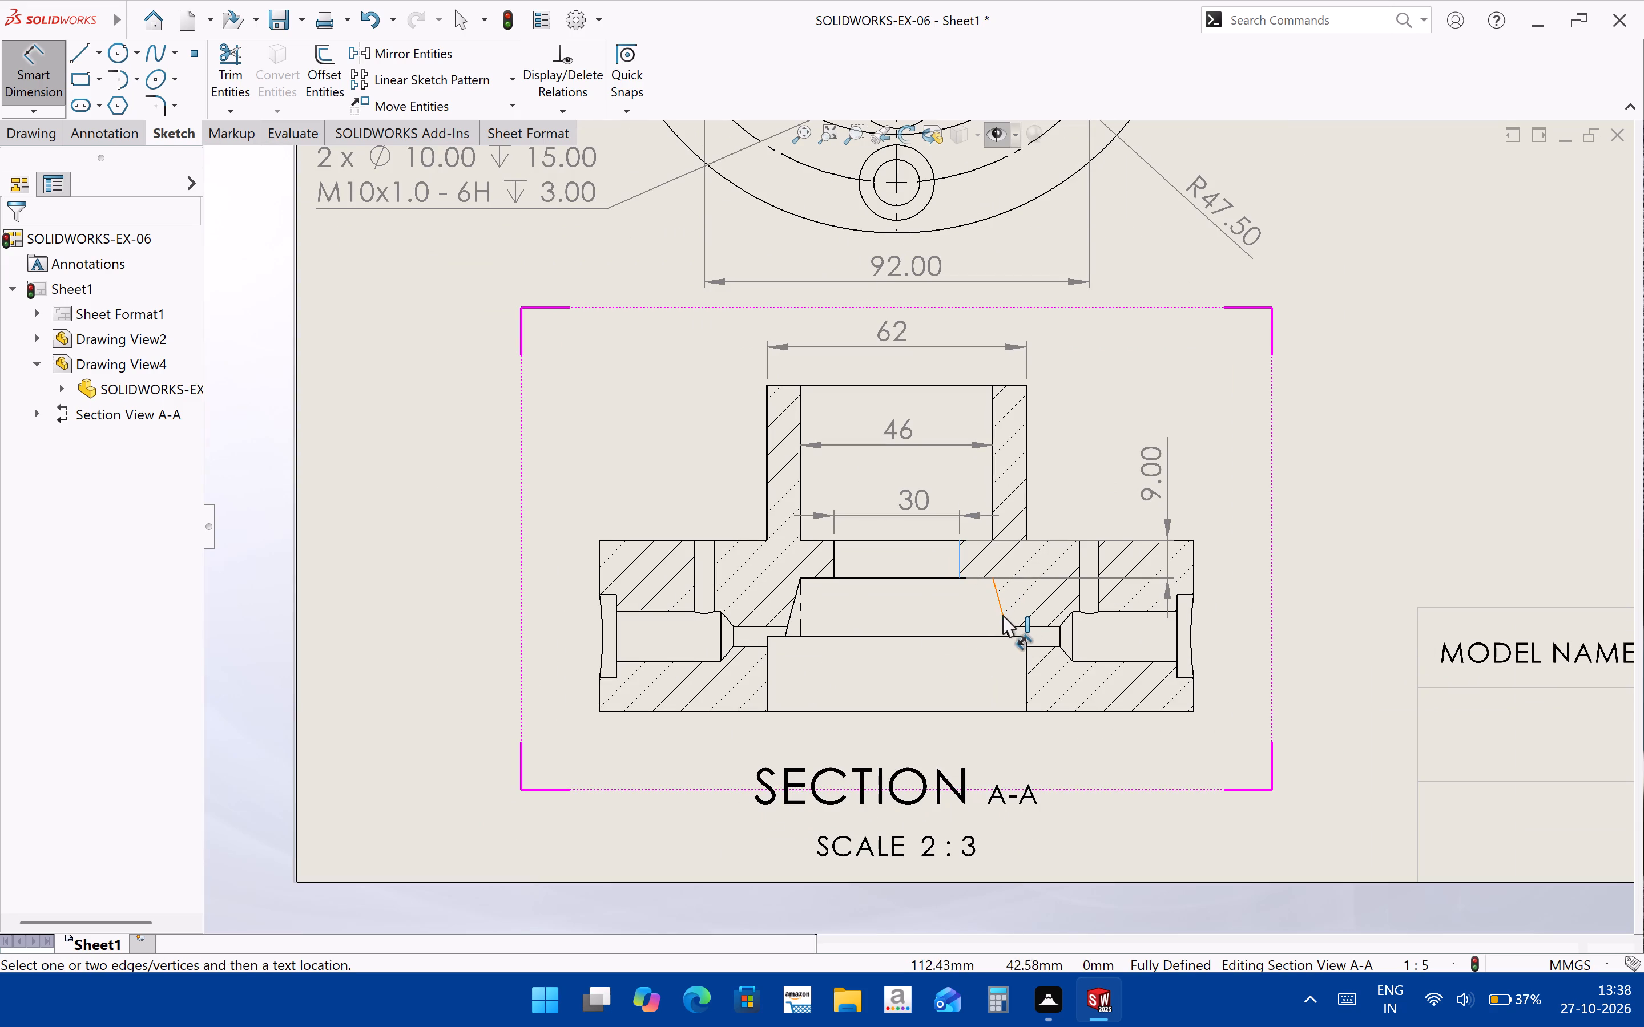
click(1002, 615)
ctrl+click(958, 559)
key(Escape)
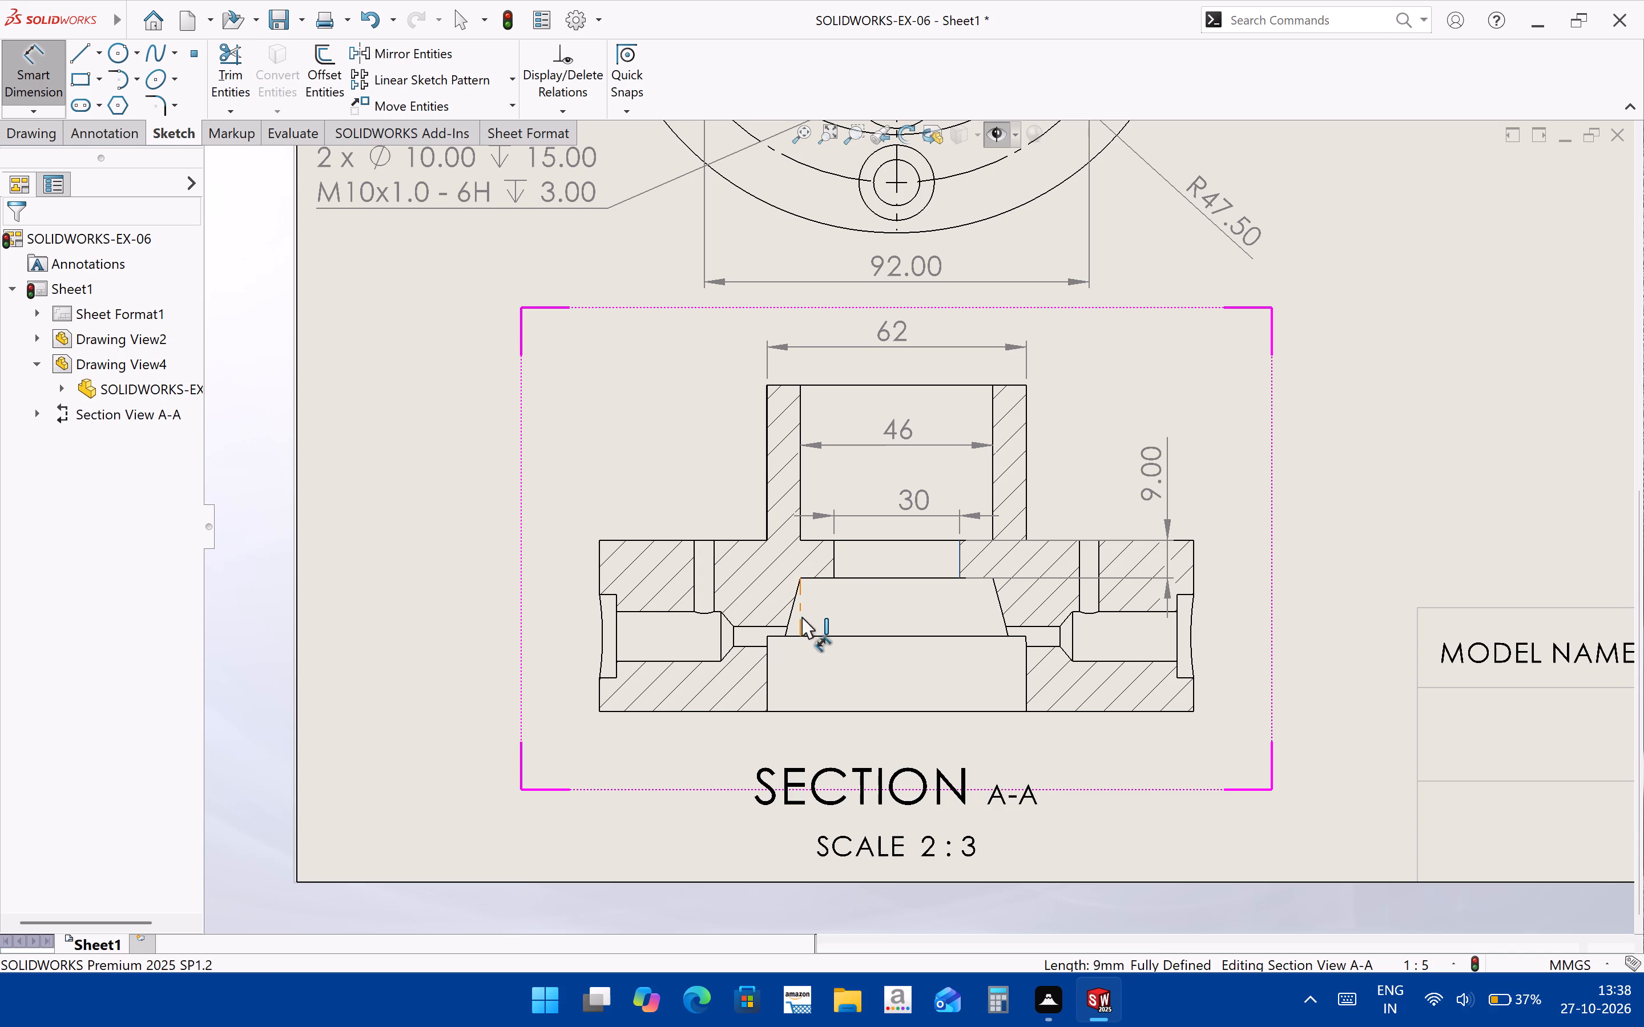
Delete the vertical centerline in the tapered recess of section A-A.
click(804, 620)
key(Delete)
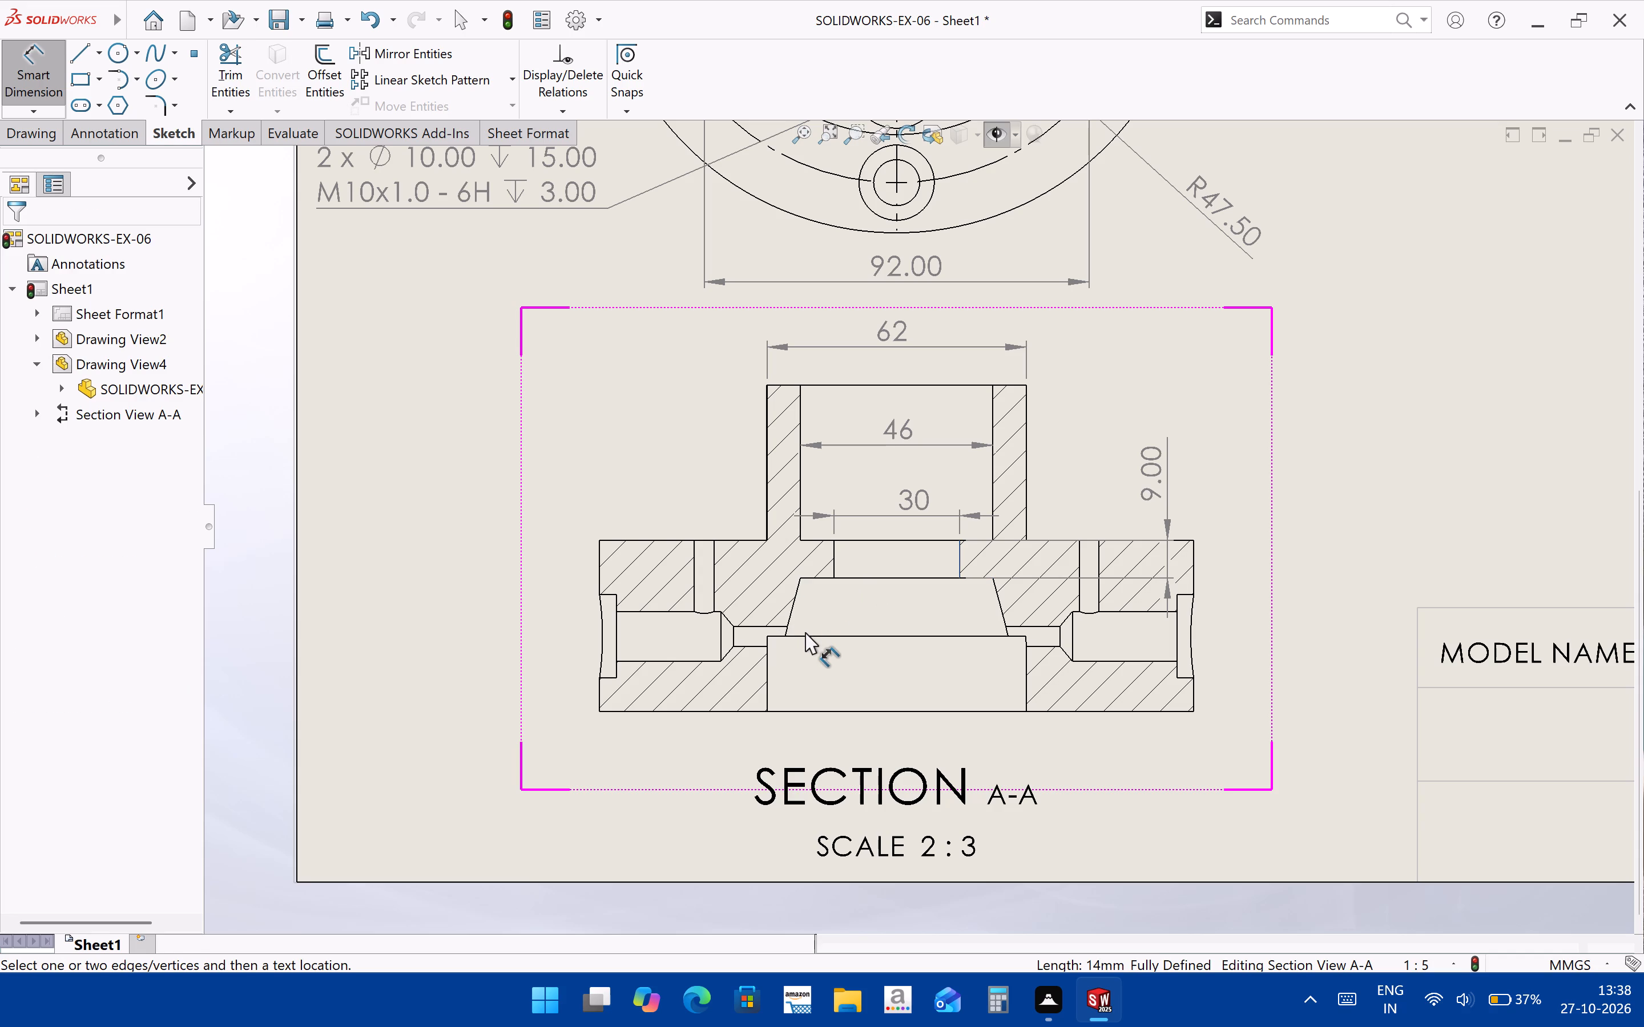
Draw a centerline about 14.47 mm long over the tapered recess's sloped left wall, from its upper corner to its lower corner.
click(103, 54)
click(125, 113)
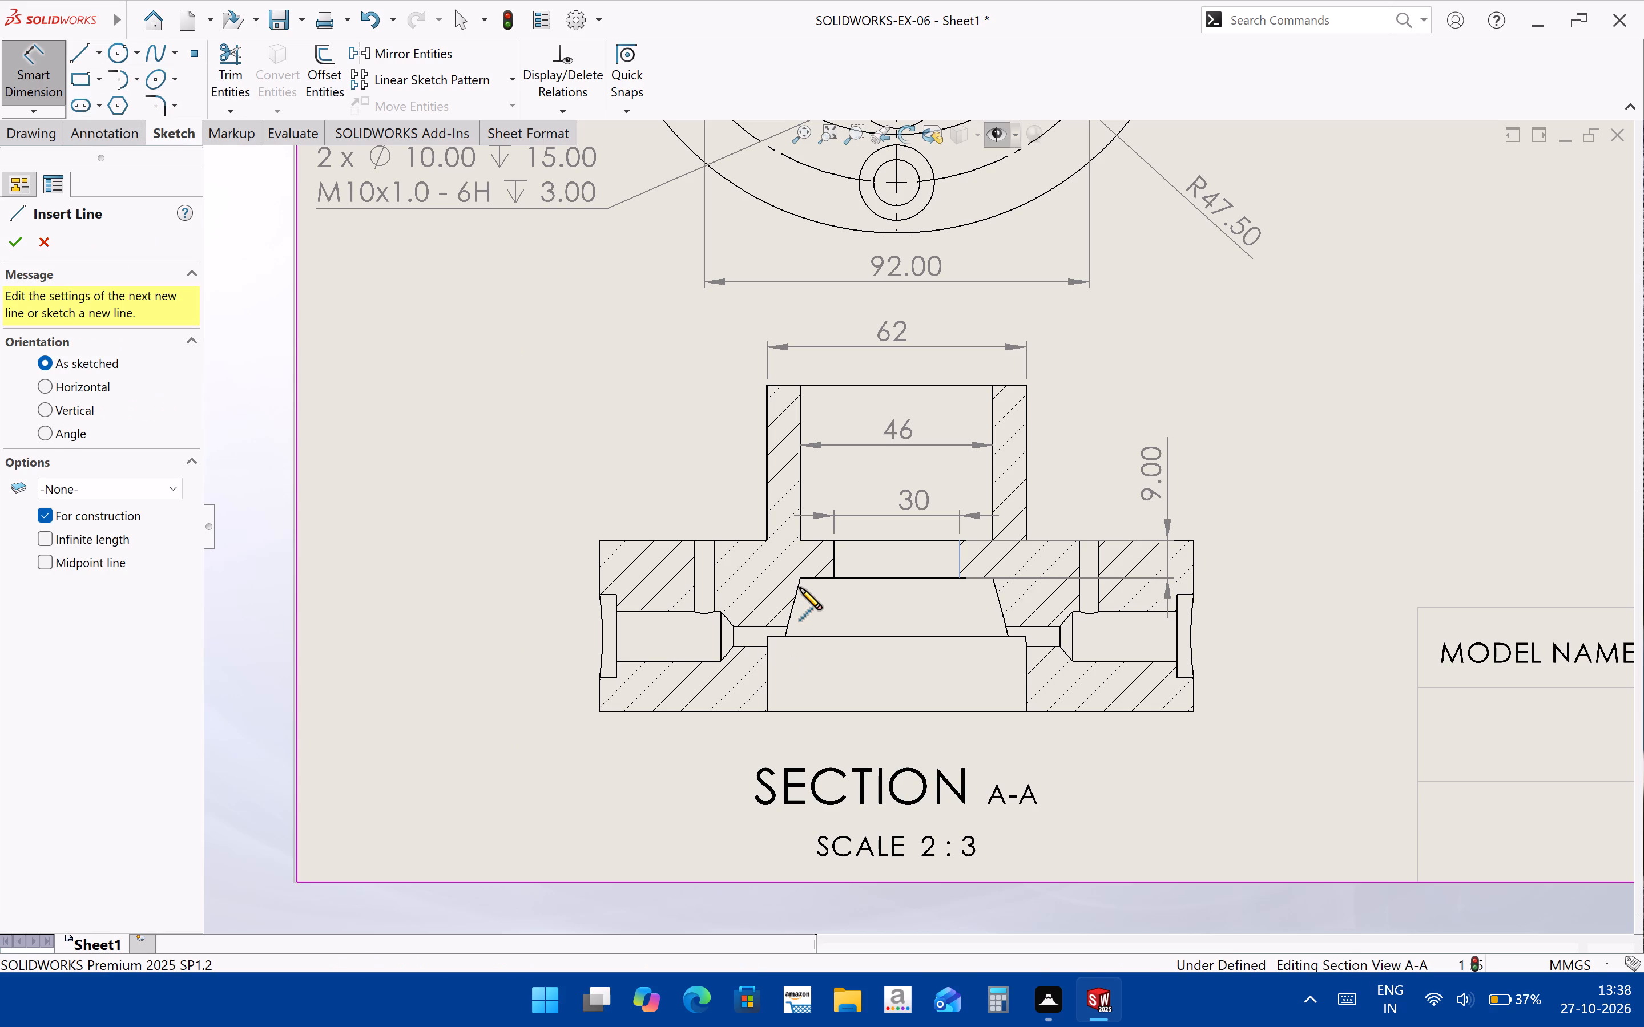
click(802, 578)
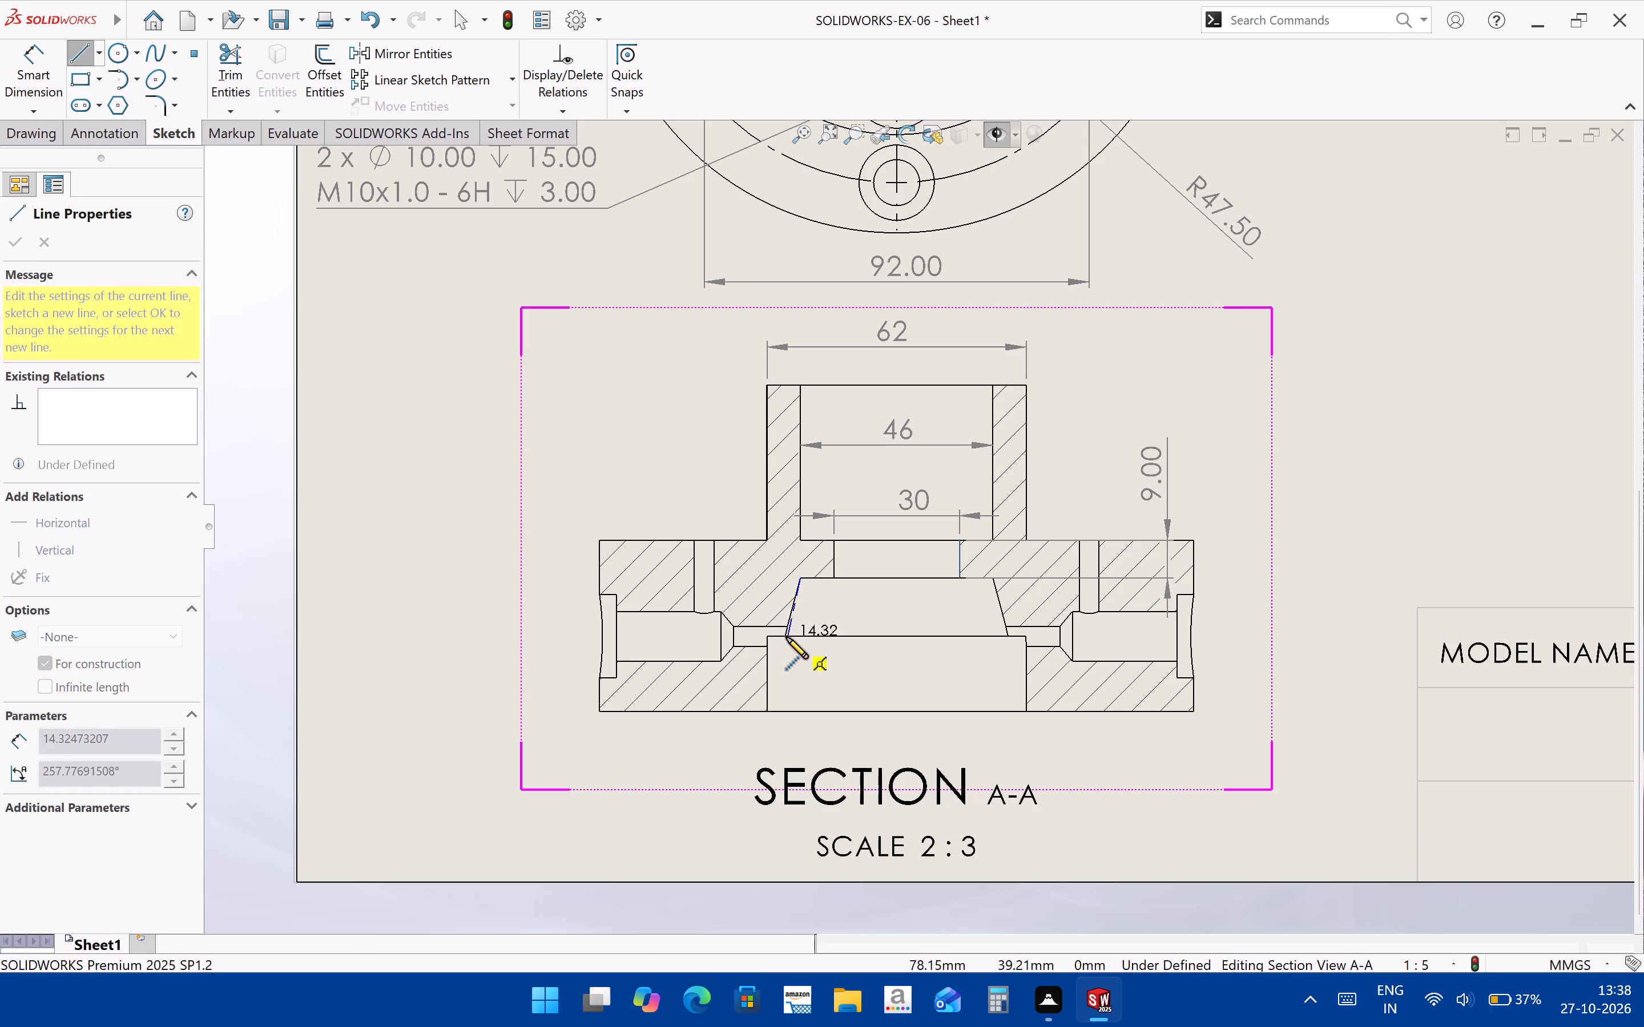
click(785, 637)
key(Escape)
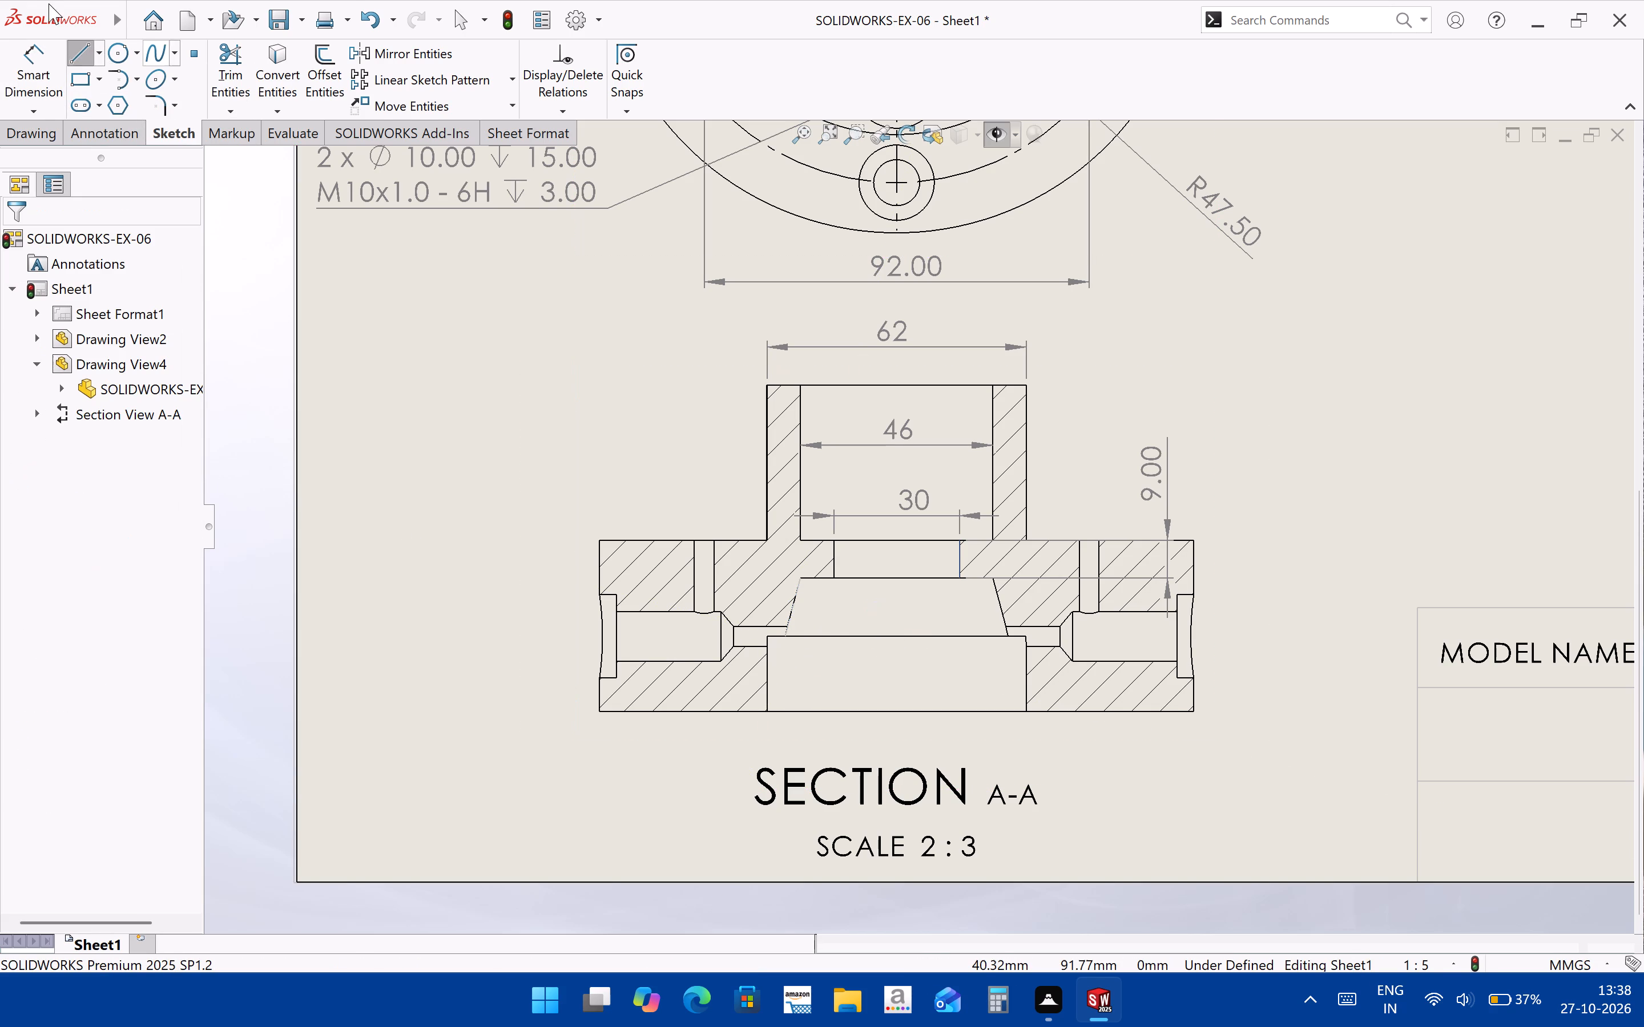
Dimension the angle between the sloped centerline and the narrow bore's left wall, placing the text inside the tapered recess.
click(47, 78)
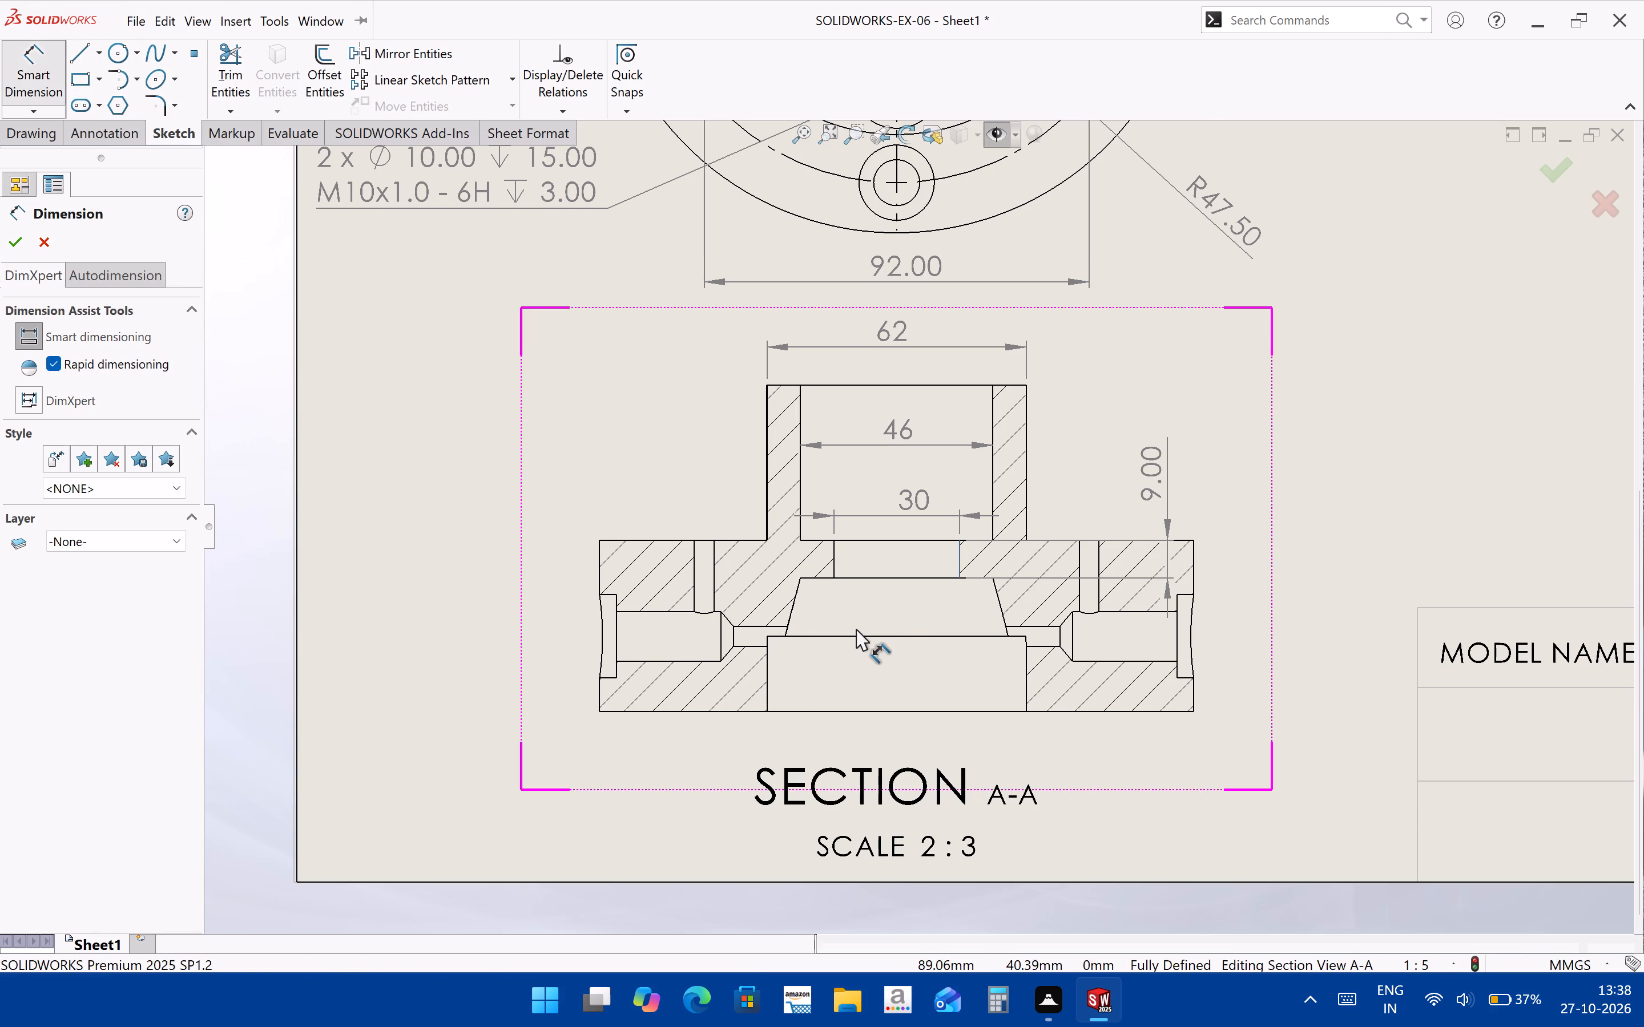
click(795, 605)
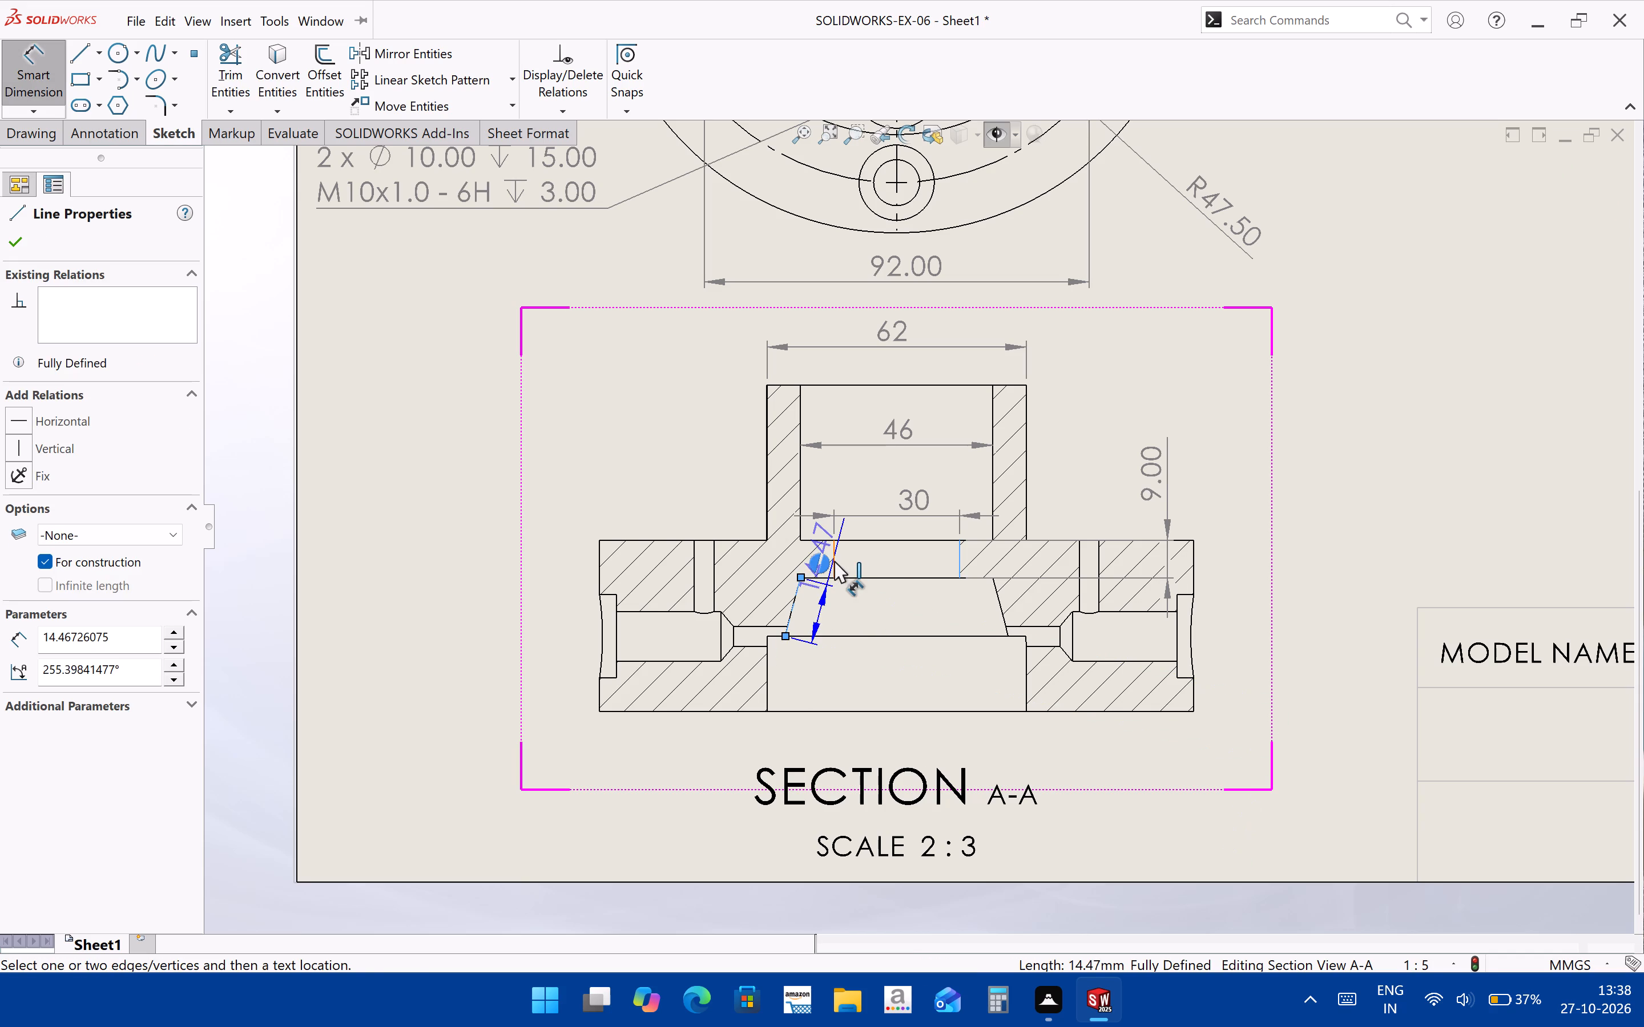
ctrl+click(834, 561)
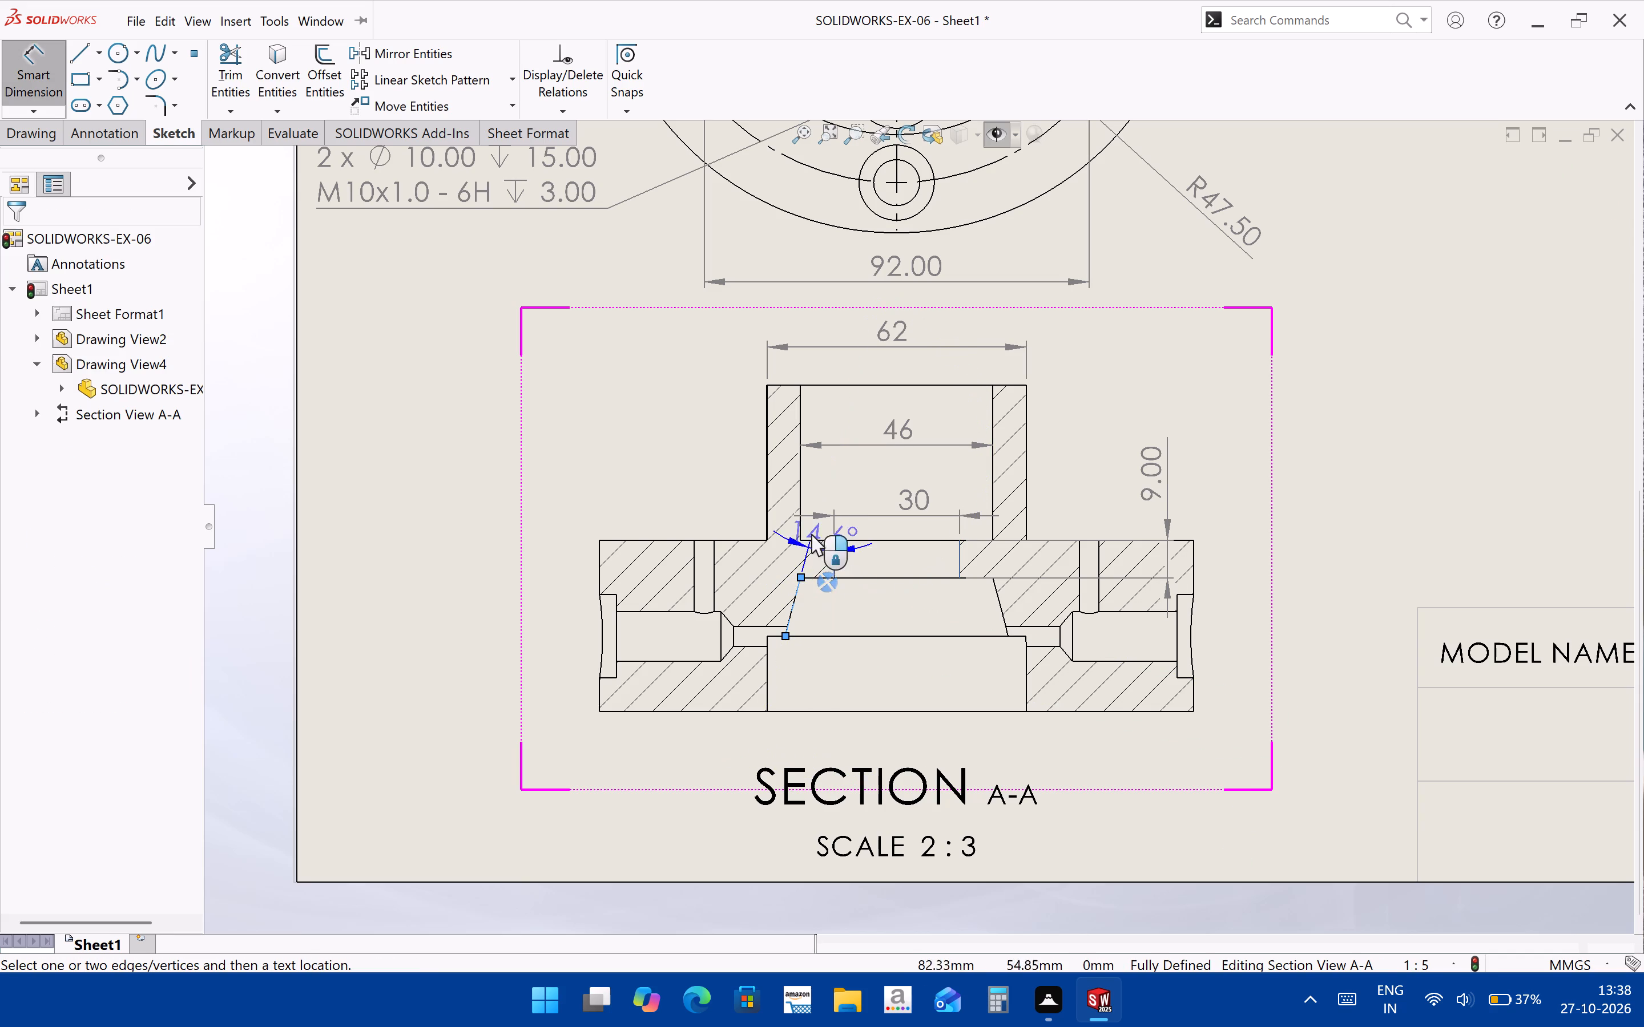
click(822, 603)
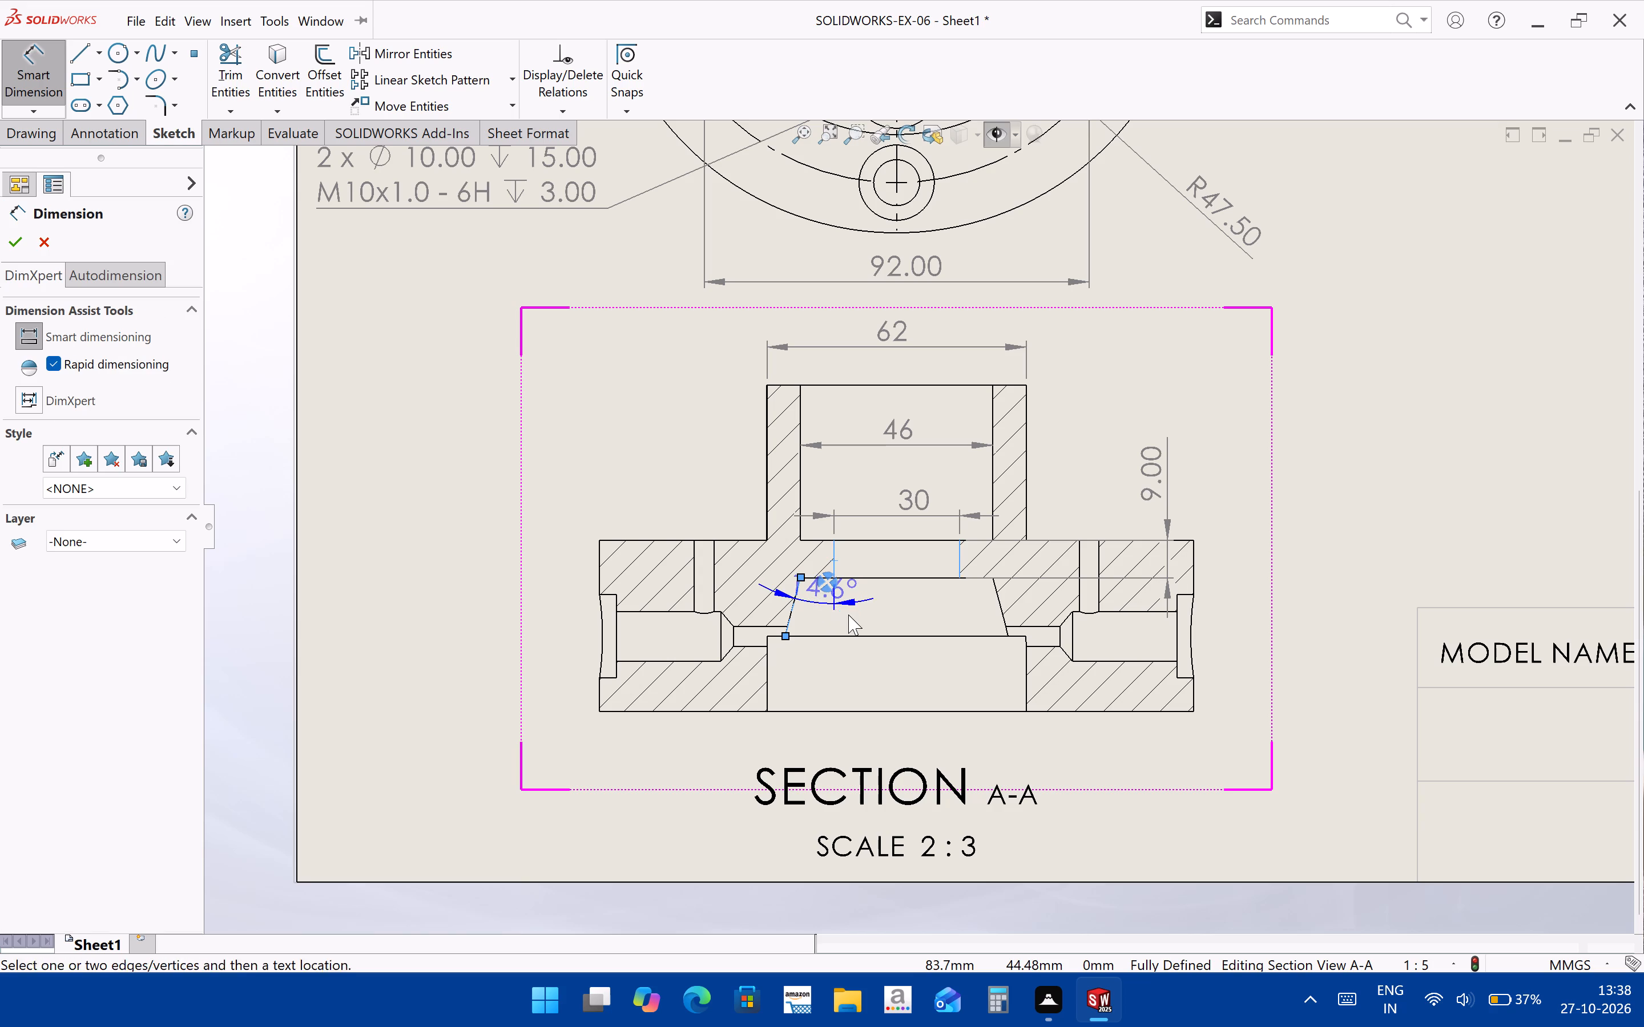
Set the tapered recess angle dimension's precision to None in section A-A.
click(937, 488)
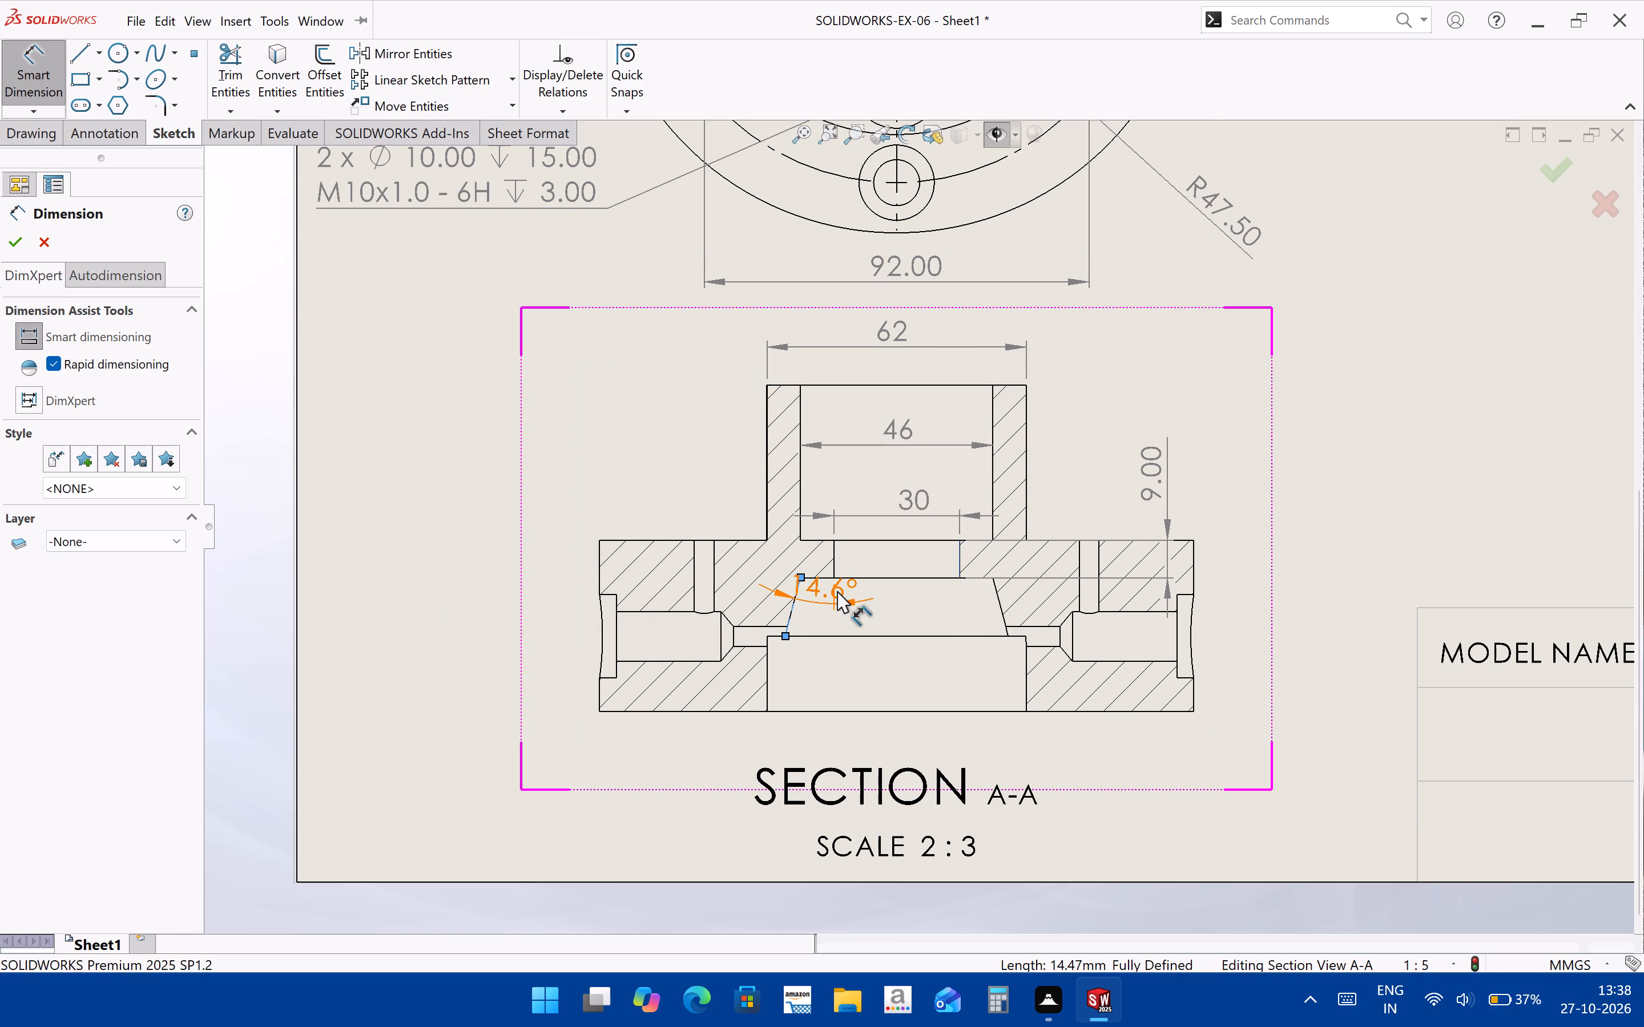
click(837, 591)
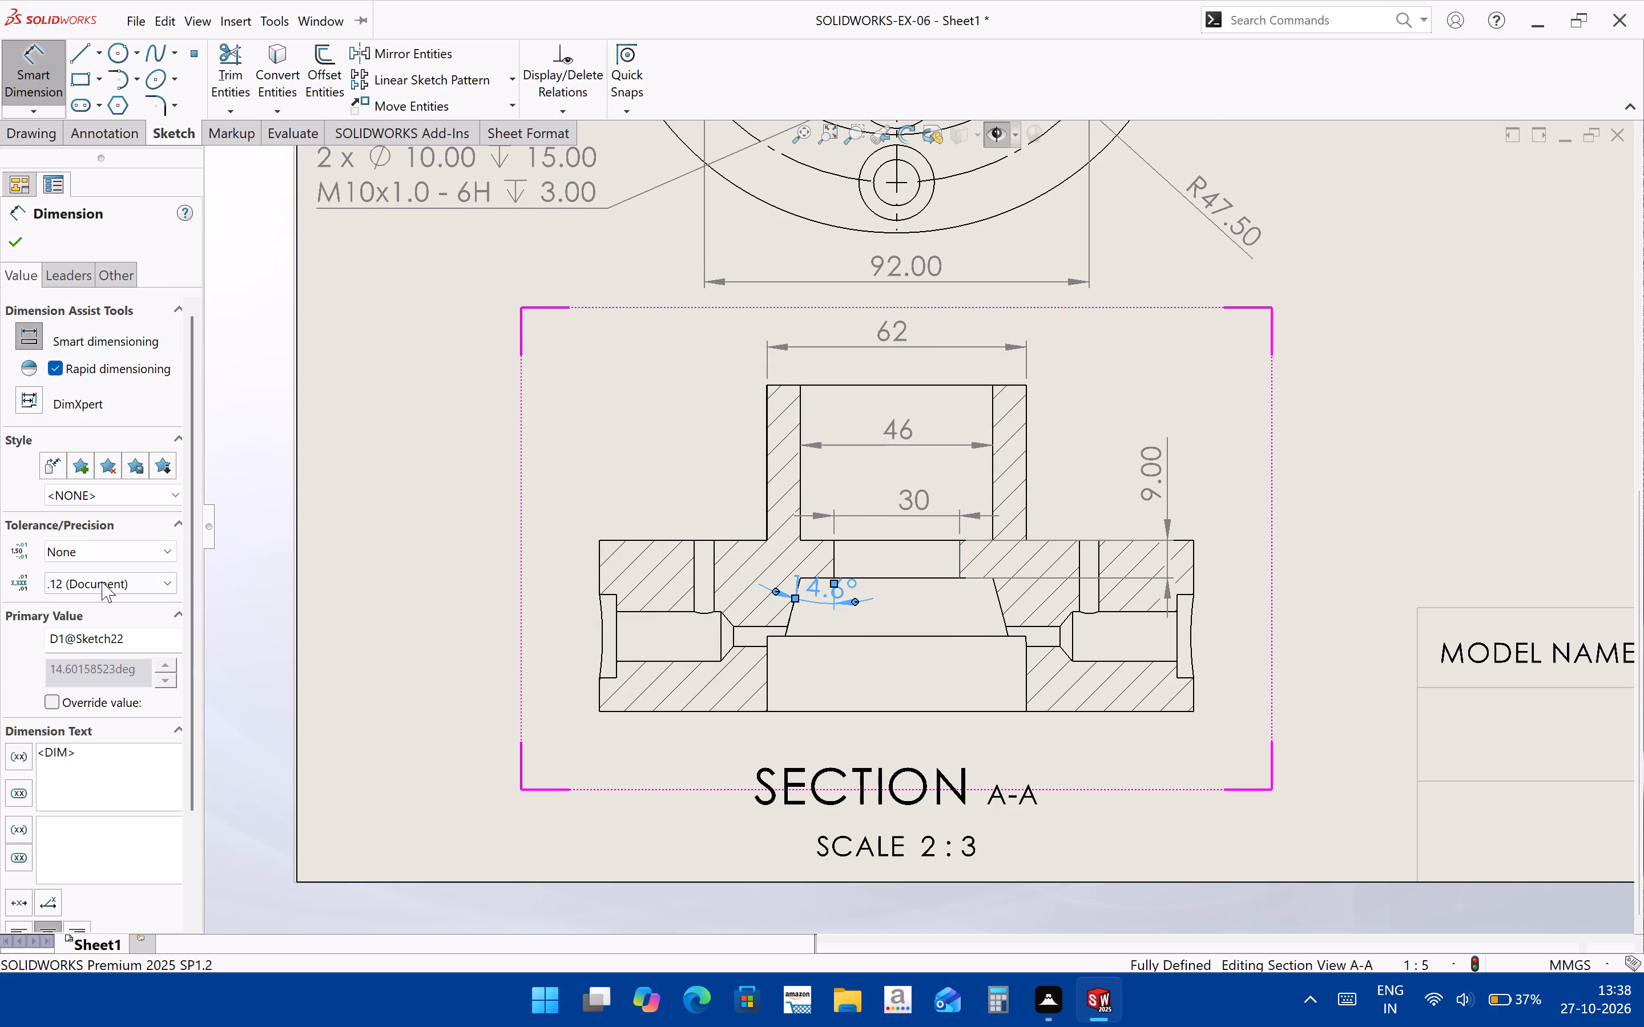
click(102, 581)
click(114, 596)
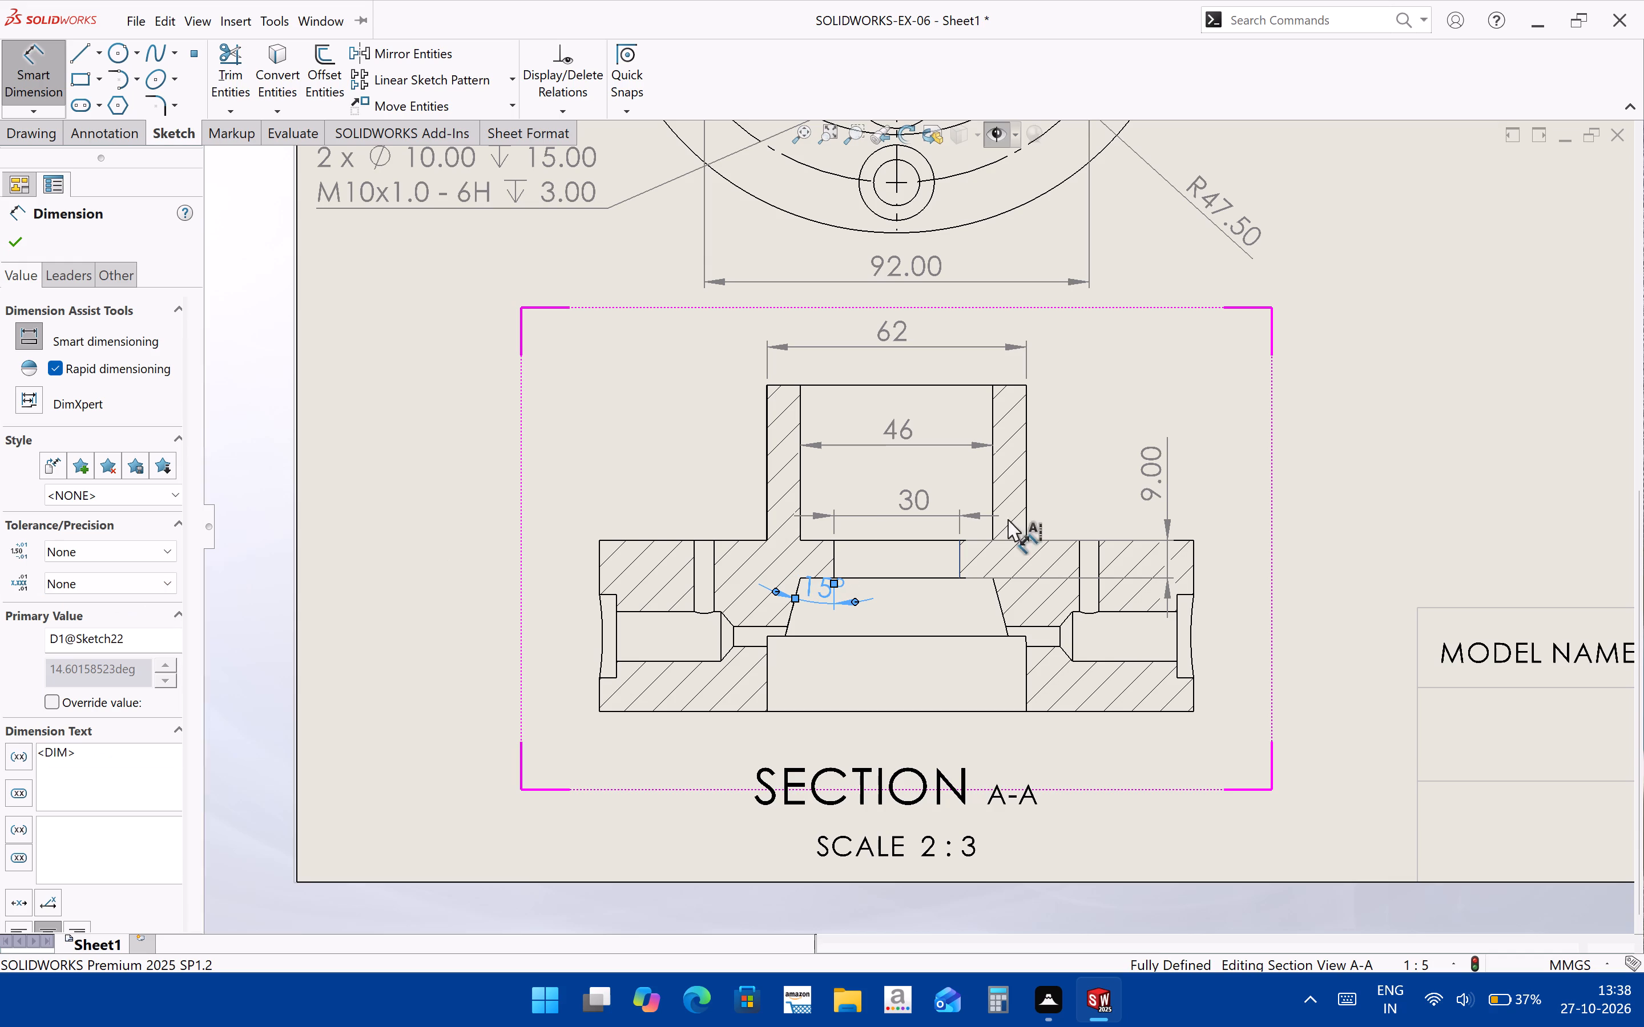
click(1313, 466)
Move the angle dimension's text slightly lower inside the tapered recess of section A-A.
scroll(861, 640, down, 1)
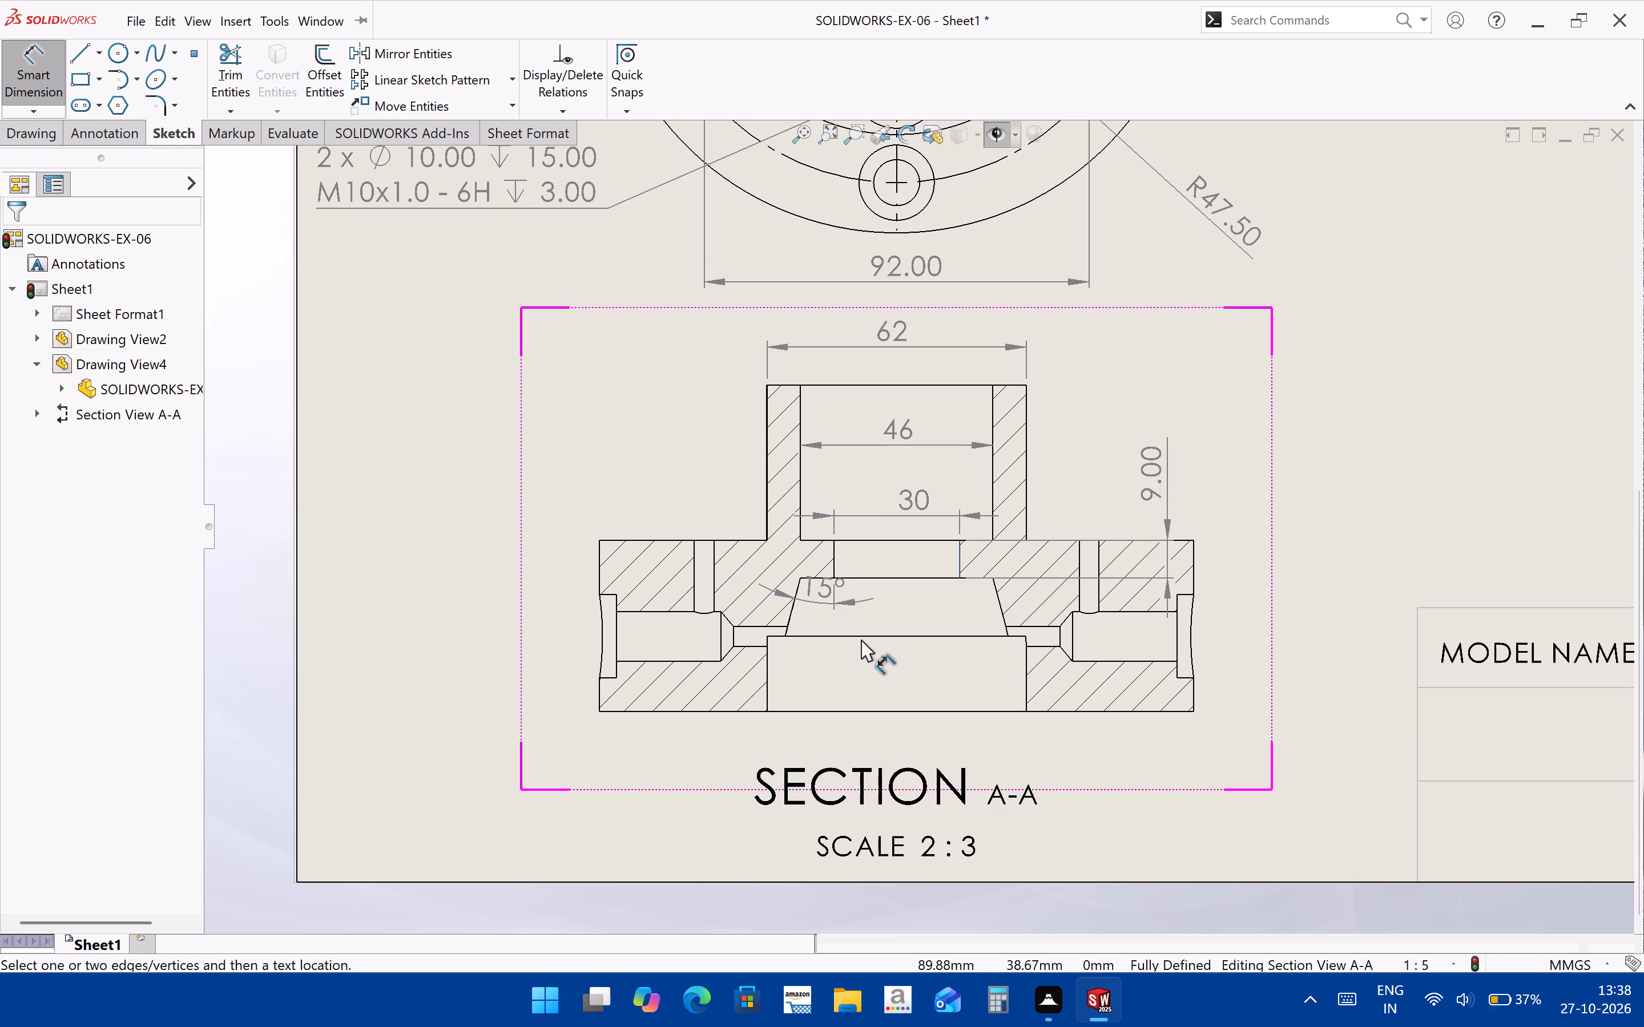
drag(820, 580, 819, 600)
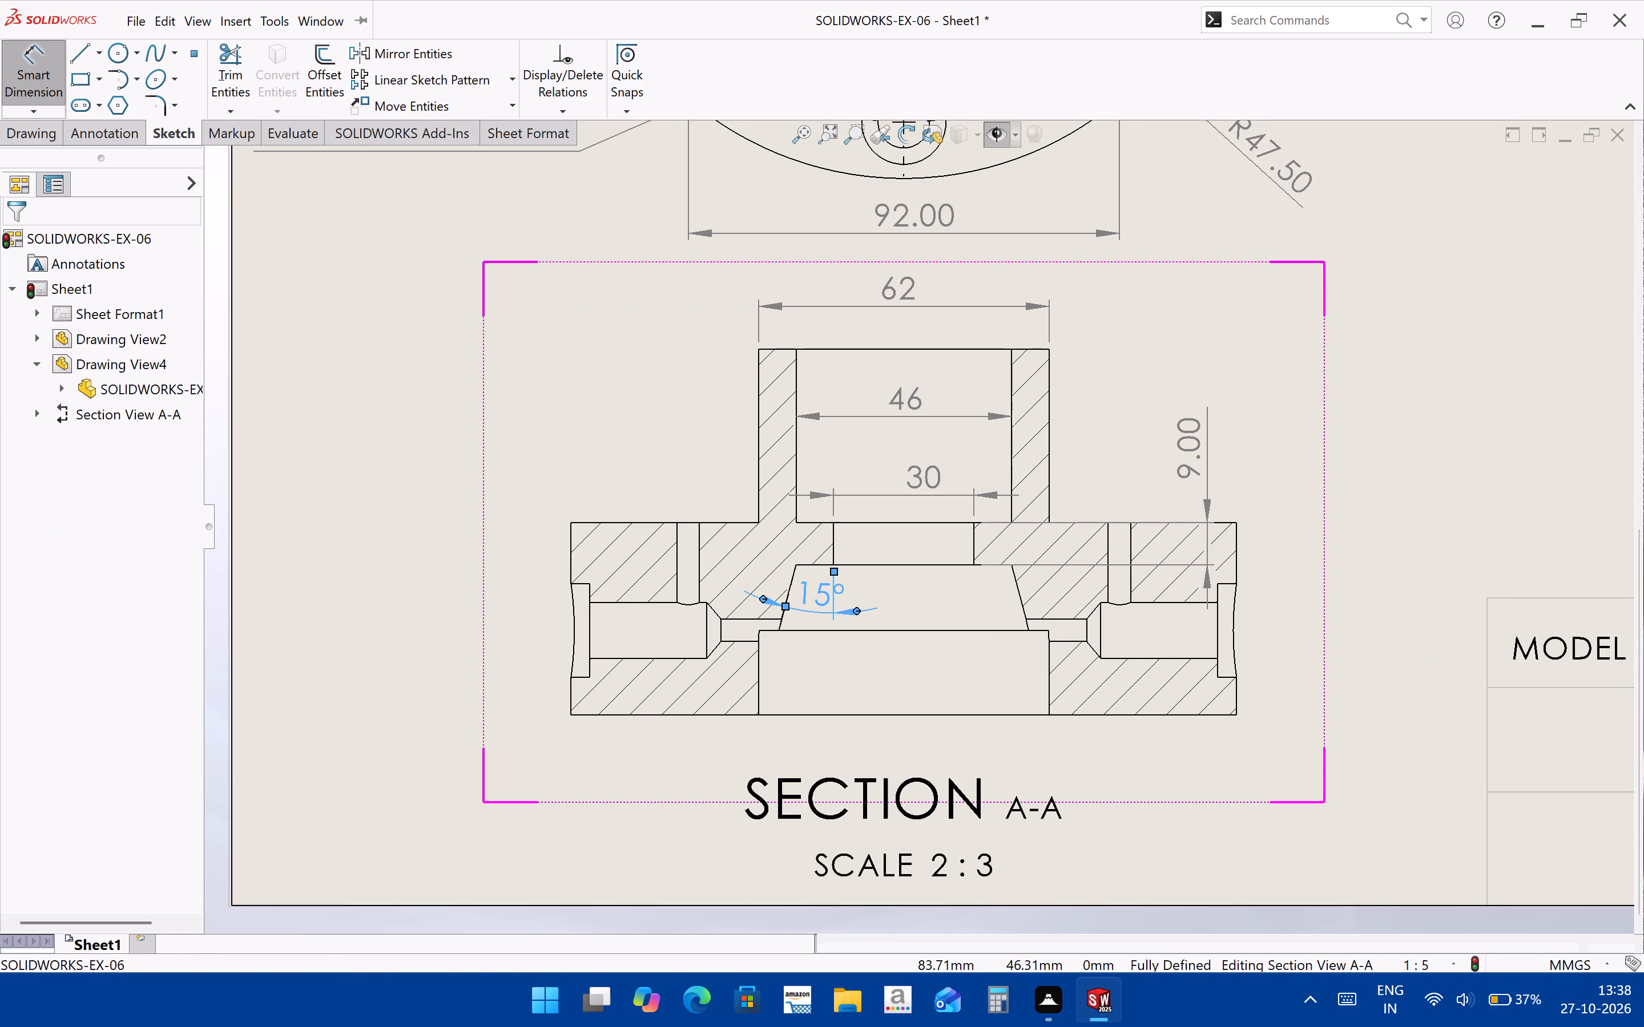
click(1353, 463)
Dimension the depth of the left side hole's counterbore in section A-A, placing the text above the flange's left edge.
scroll(467, 587, up, 2)
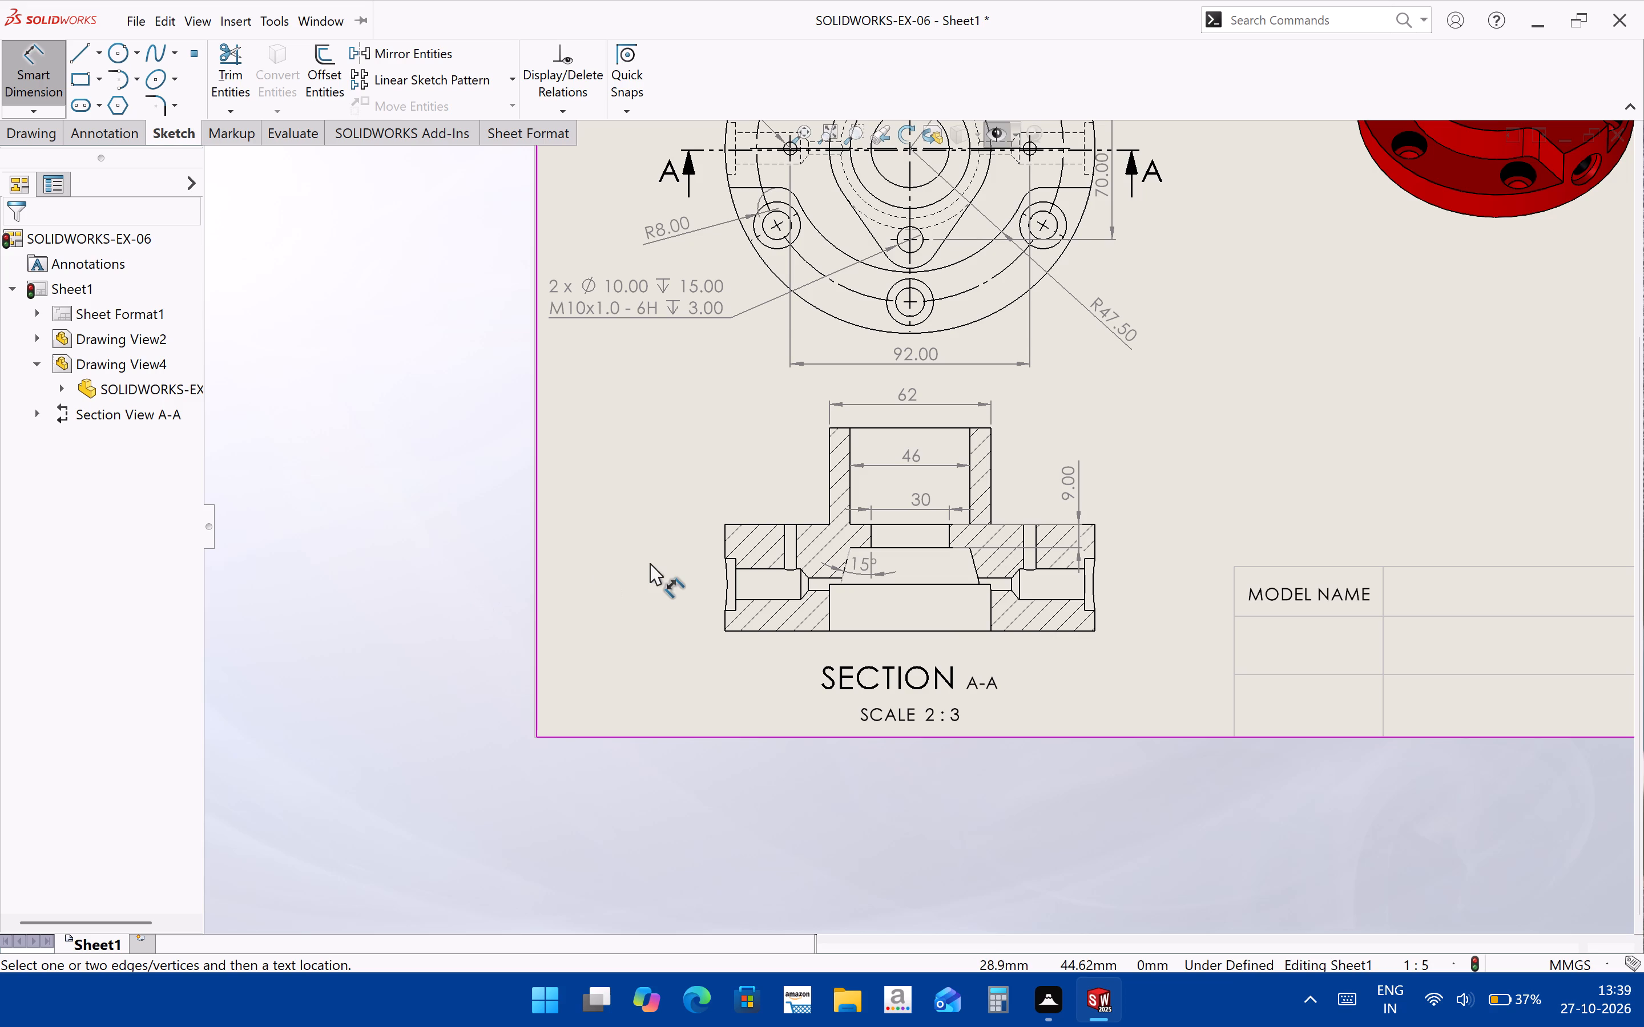
scroll(734, 576, down, 1)
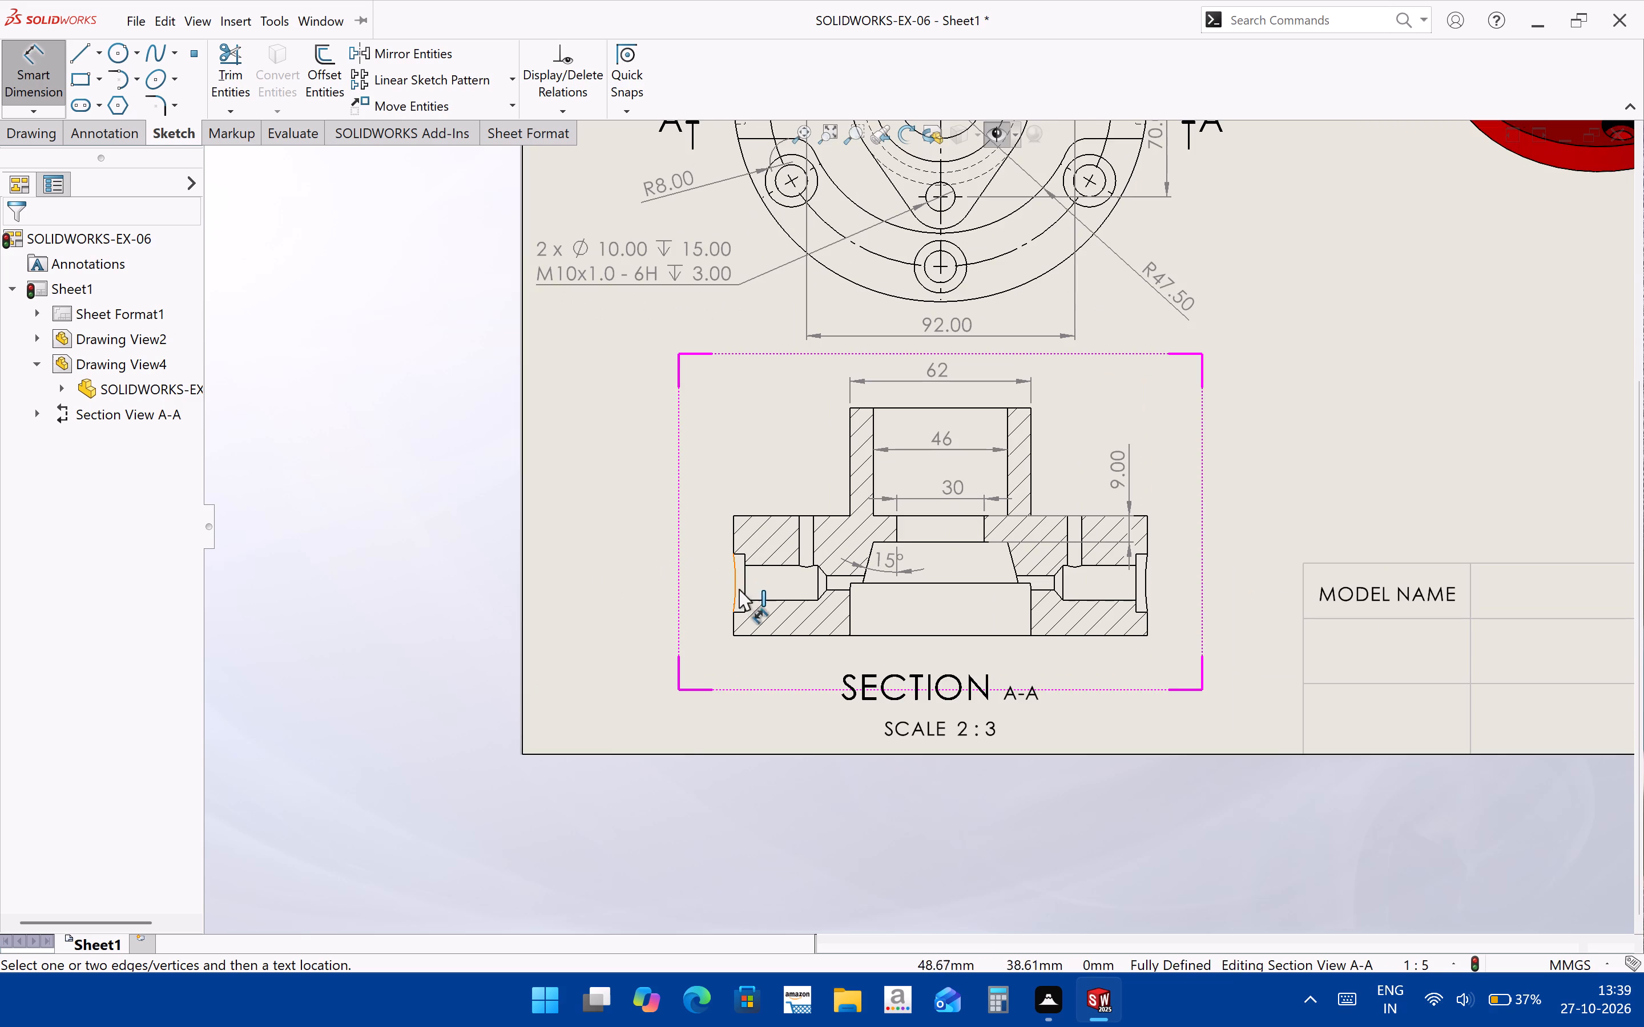
click(744, 589)
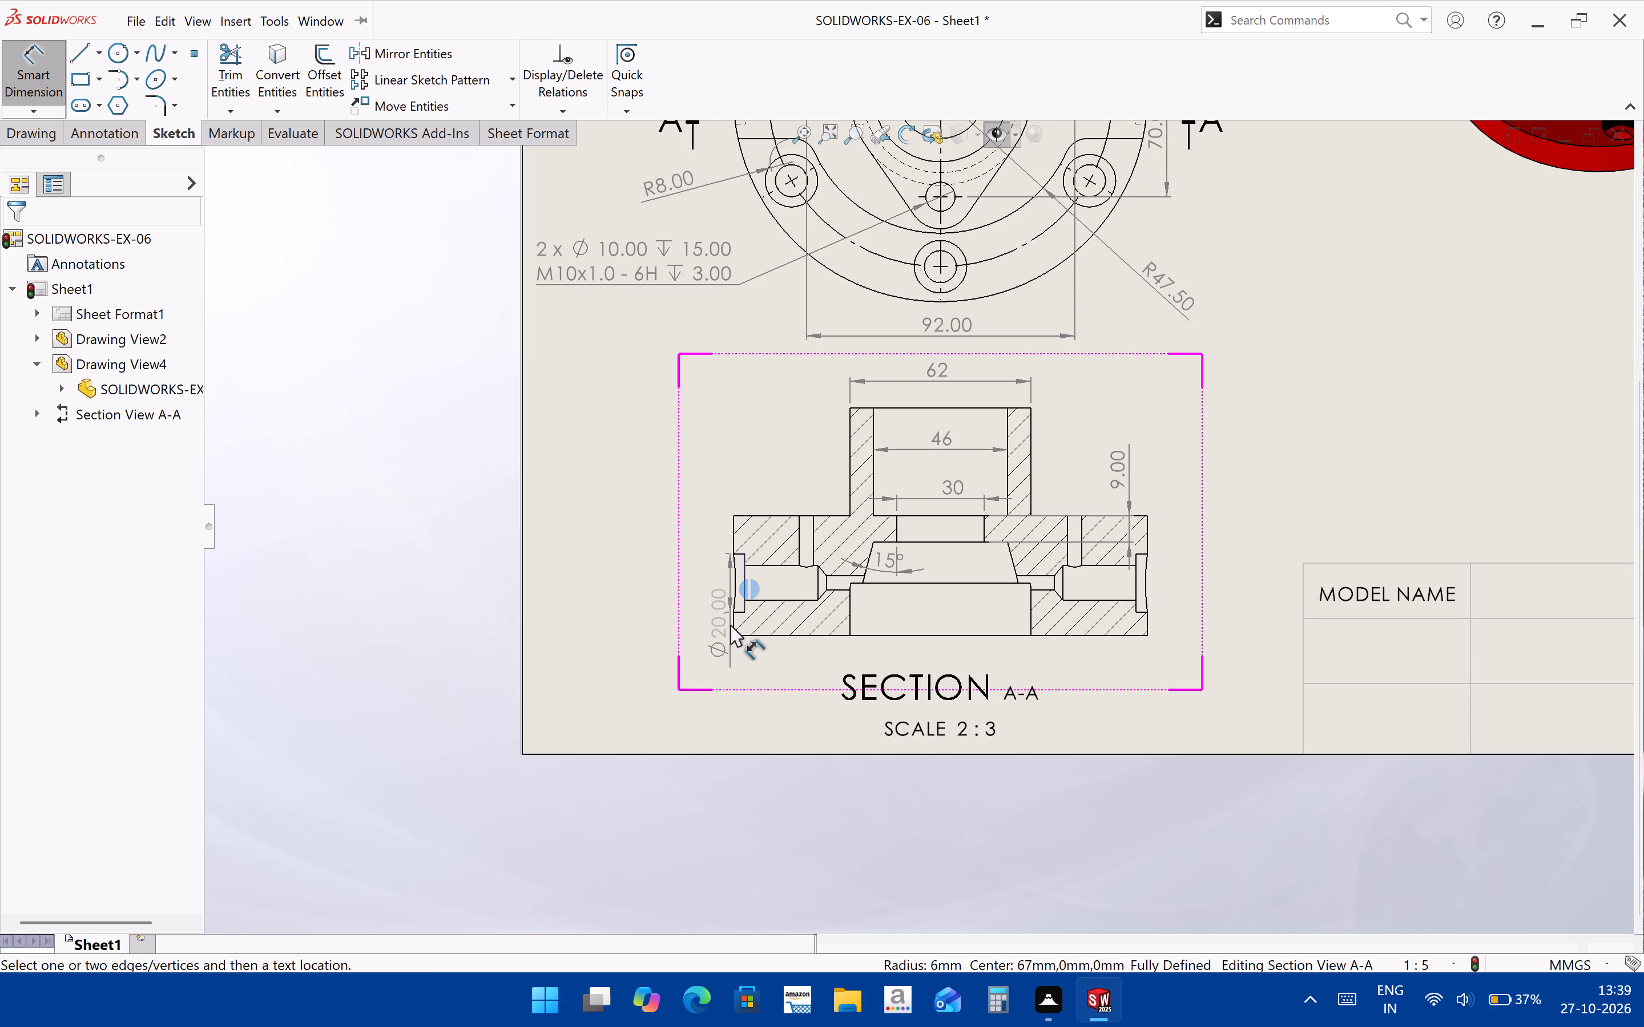
click(733, 625)
click(664, 505)
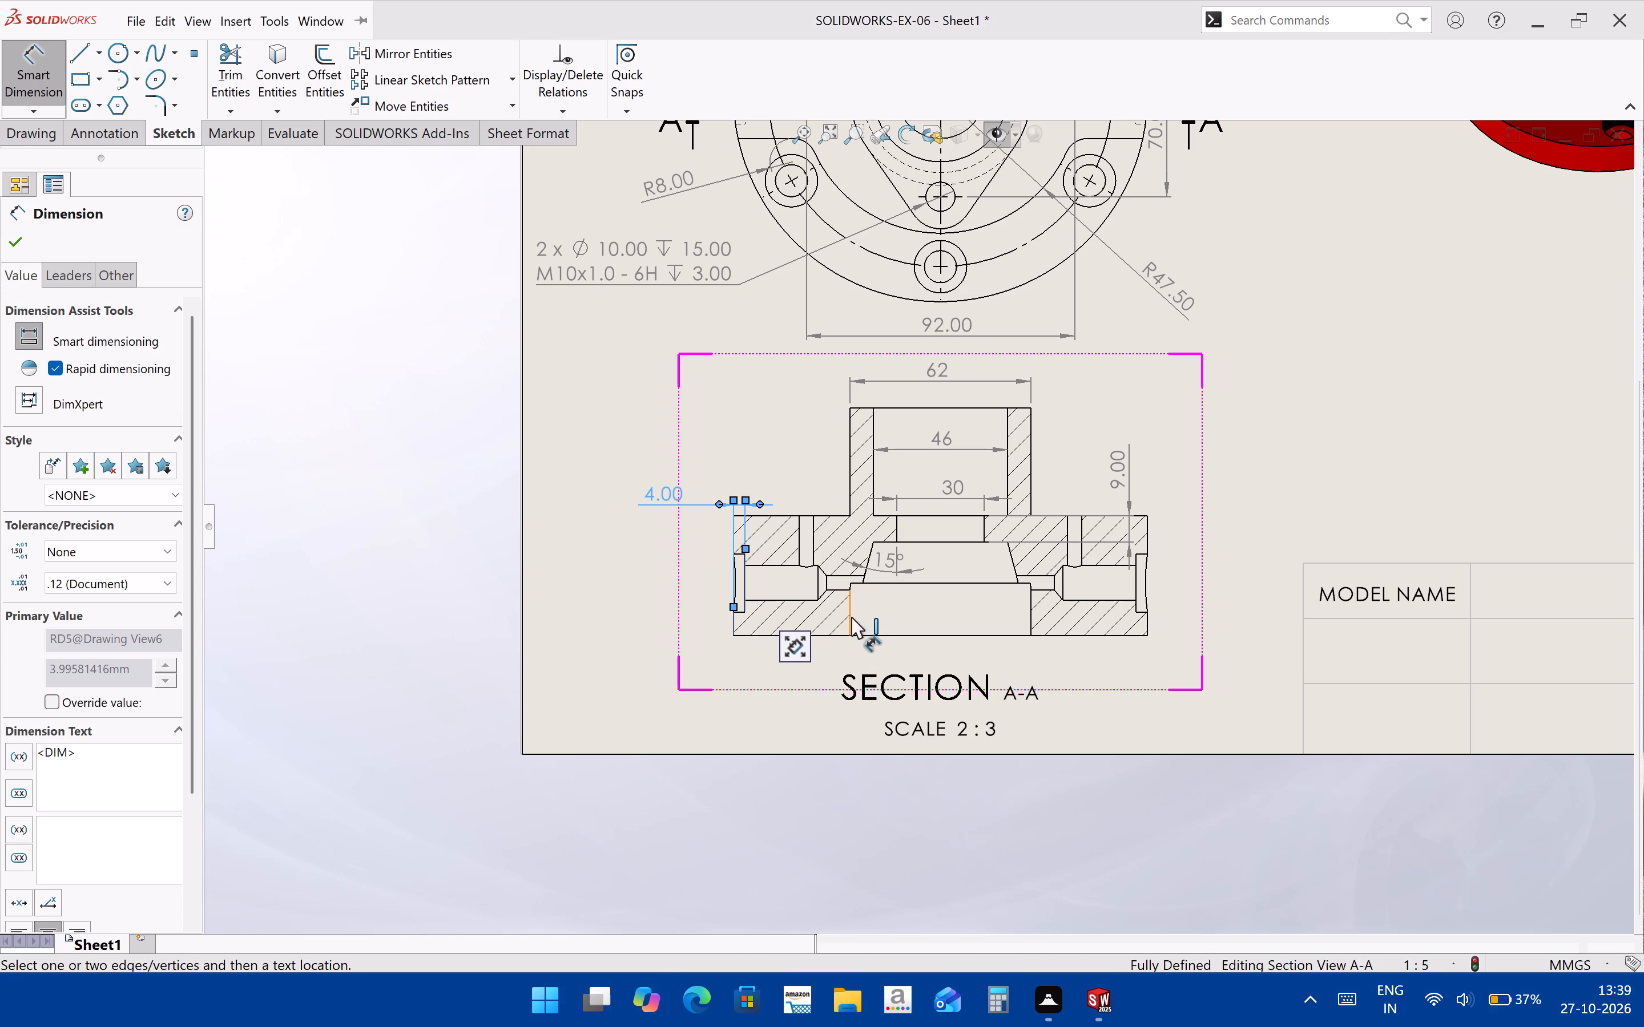
Dimension the depth of the wide bottom recess in section A-A, placing the text vertically inside the recess.
click(966, 584)
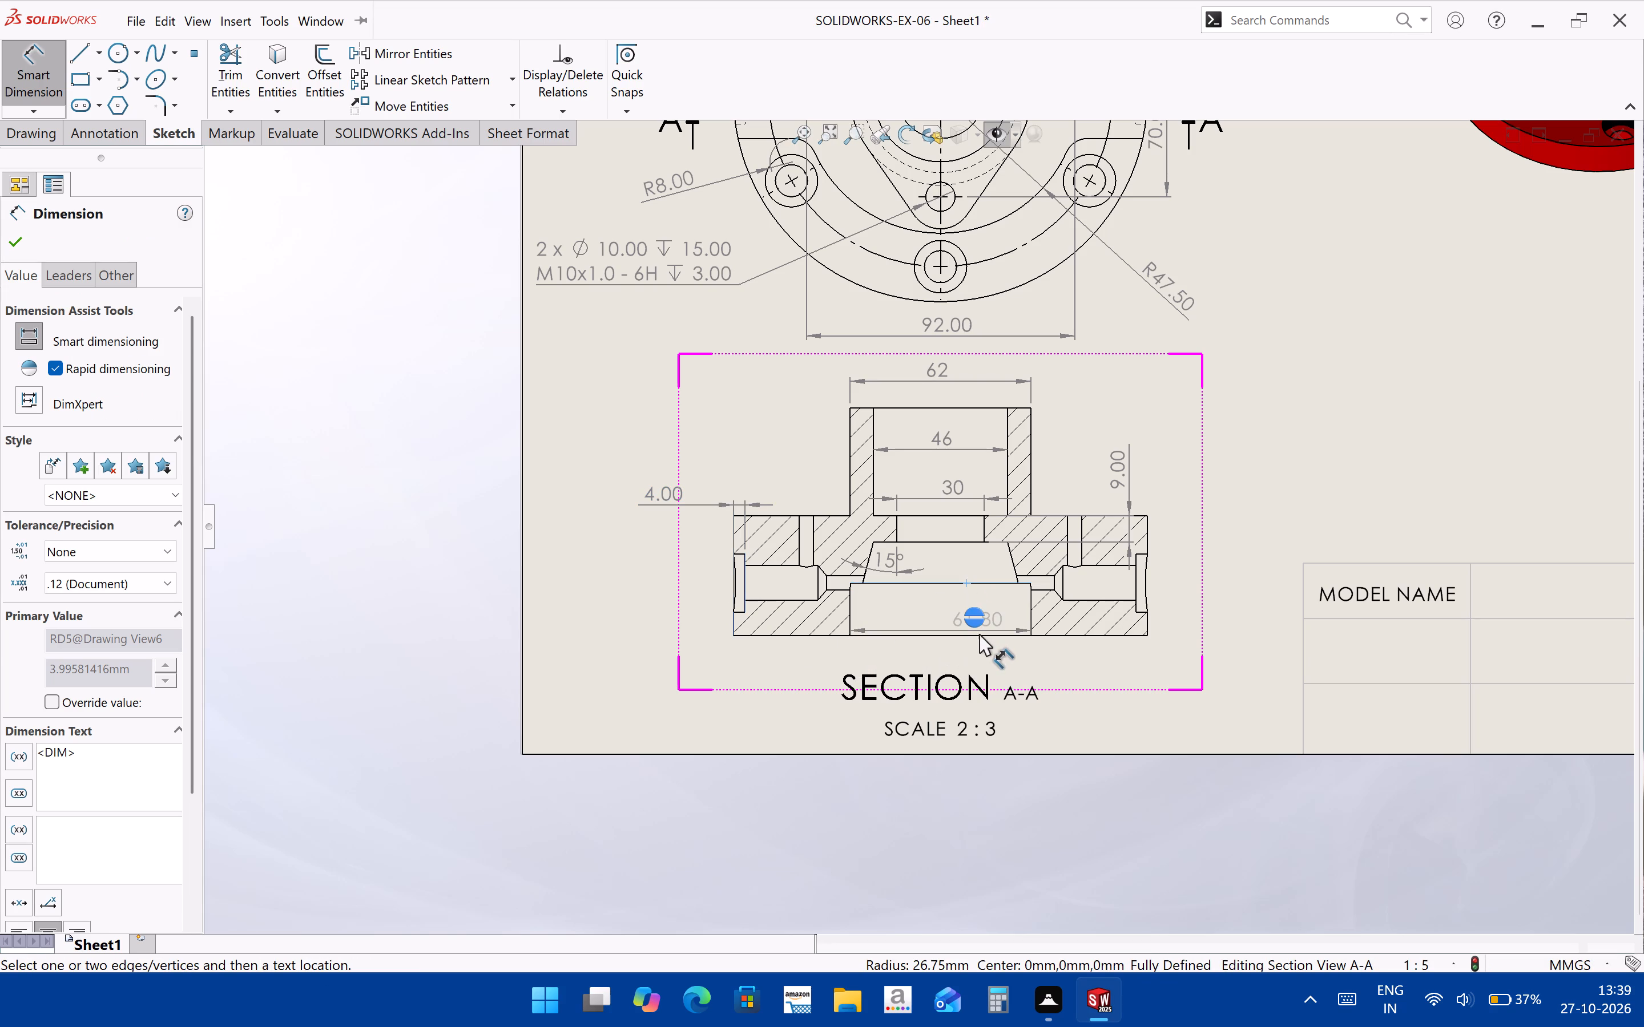
click(979, 634)
click(993, 610)
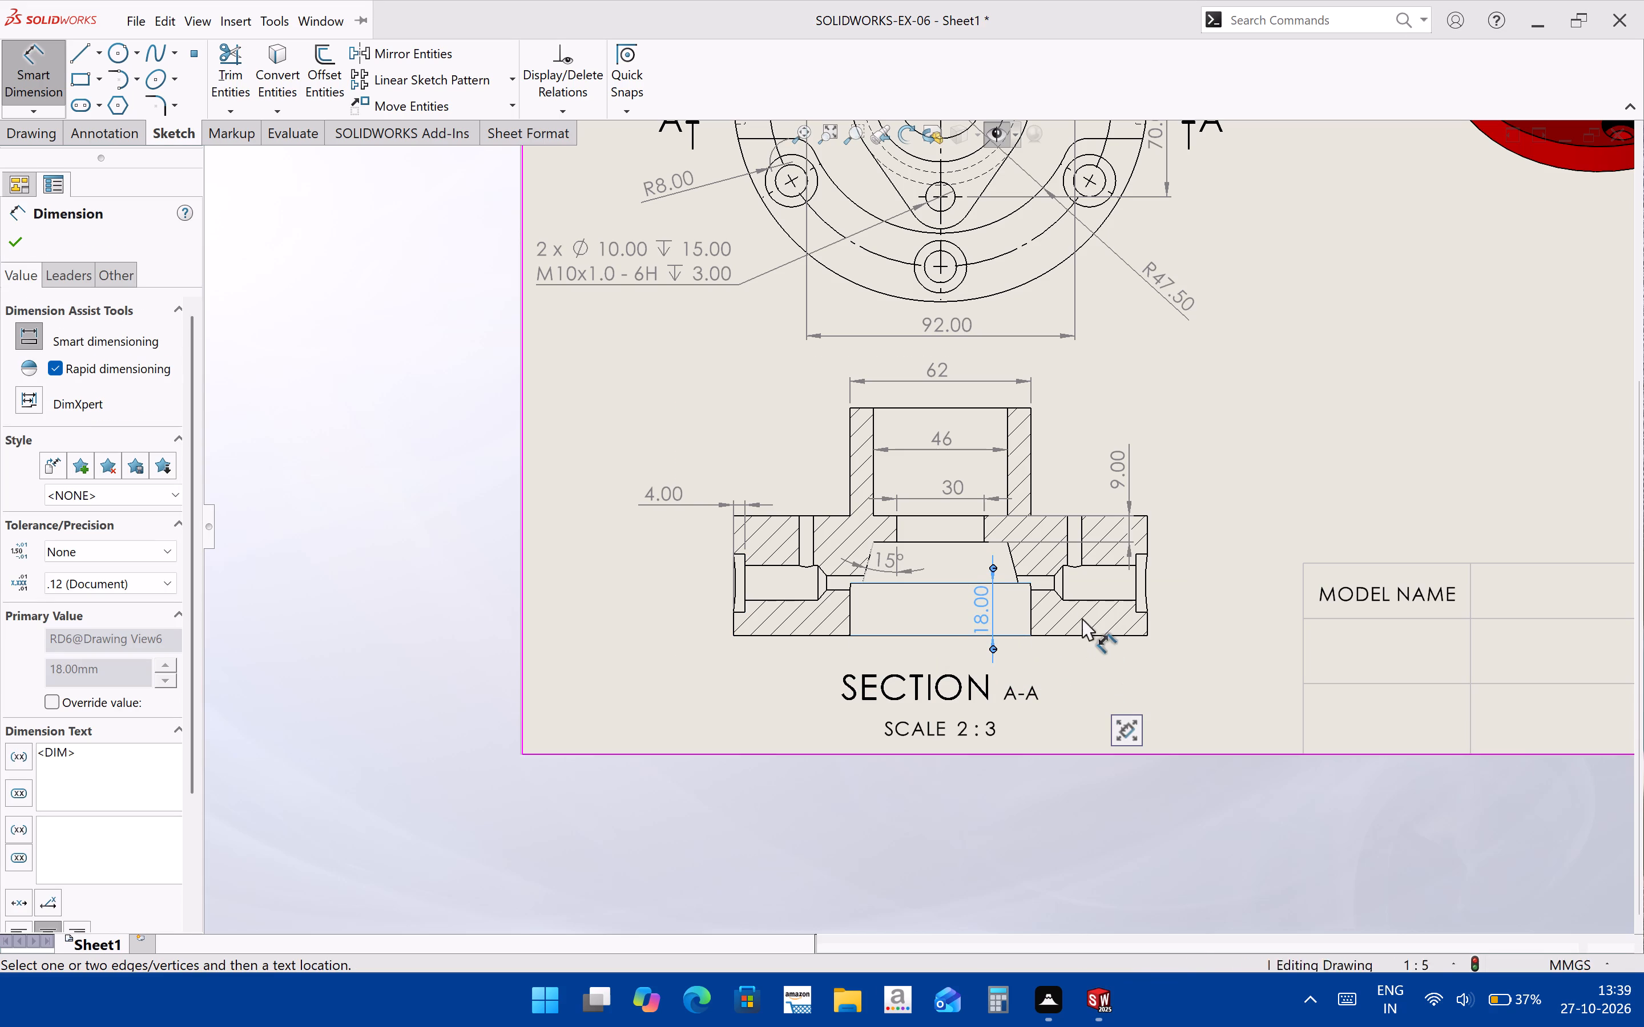
Dimension the straight length of the right side hole in section A-A, placing the text below the flange.
click(1078, 601)
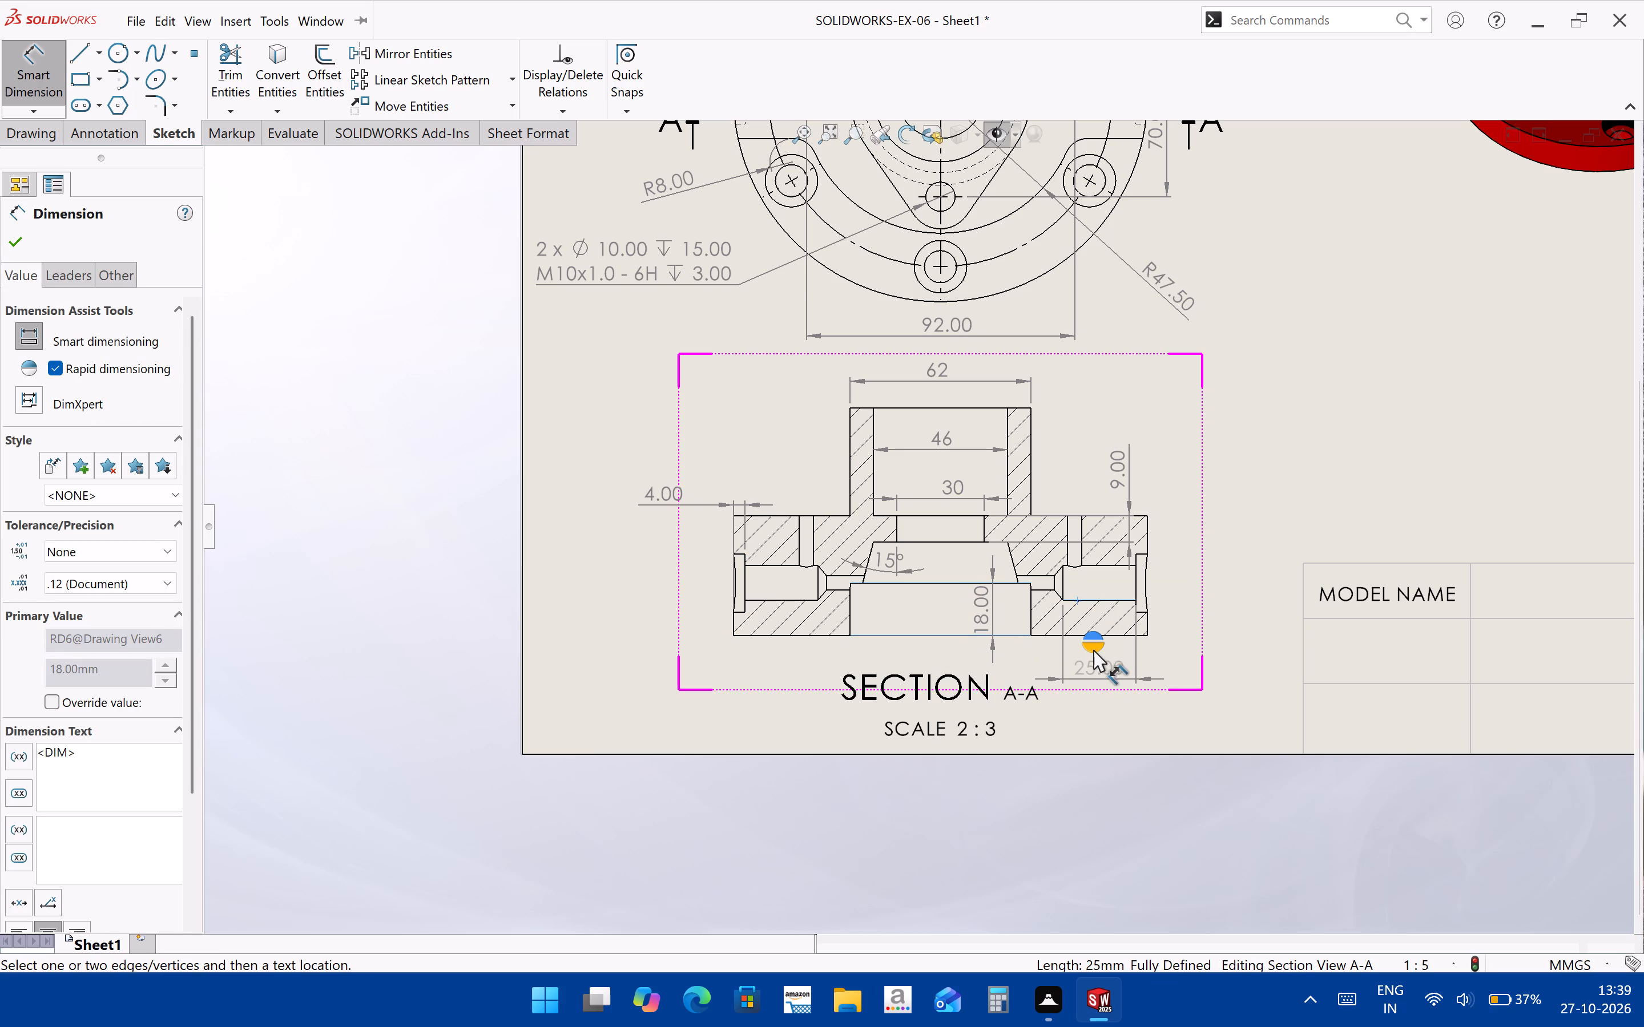
click(1098, 663)
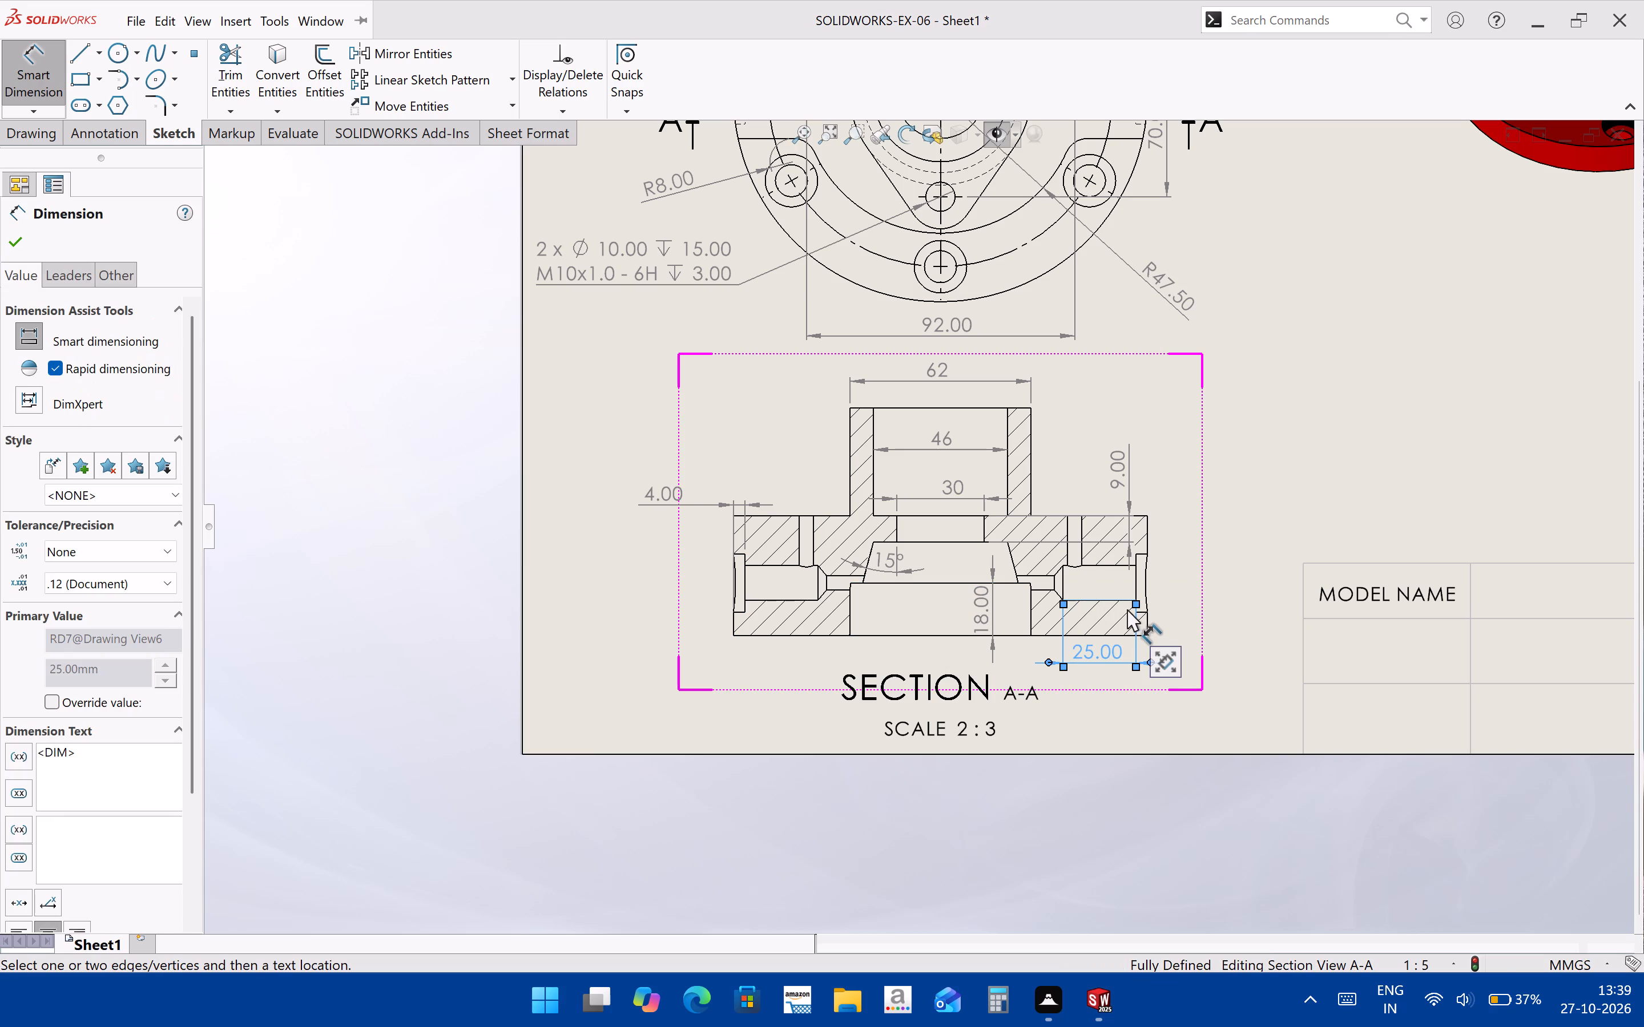
Dimension the horizontal distance from the right side hole's conical inner end to the flange's outer wall, placing it below the hole-length dimension.
click(1054, 584)
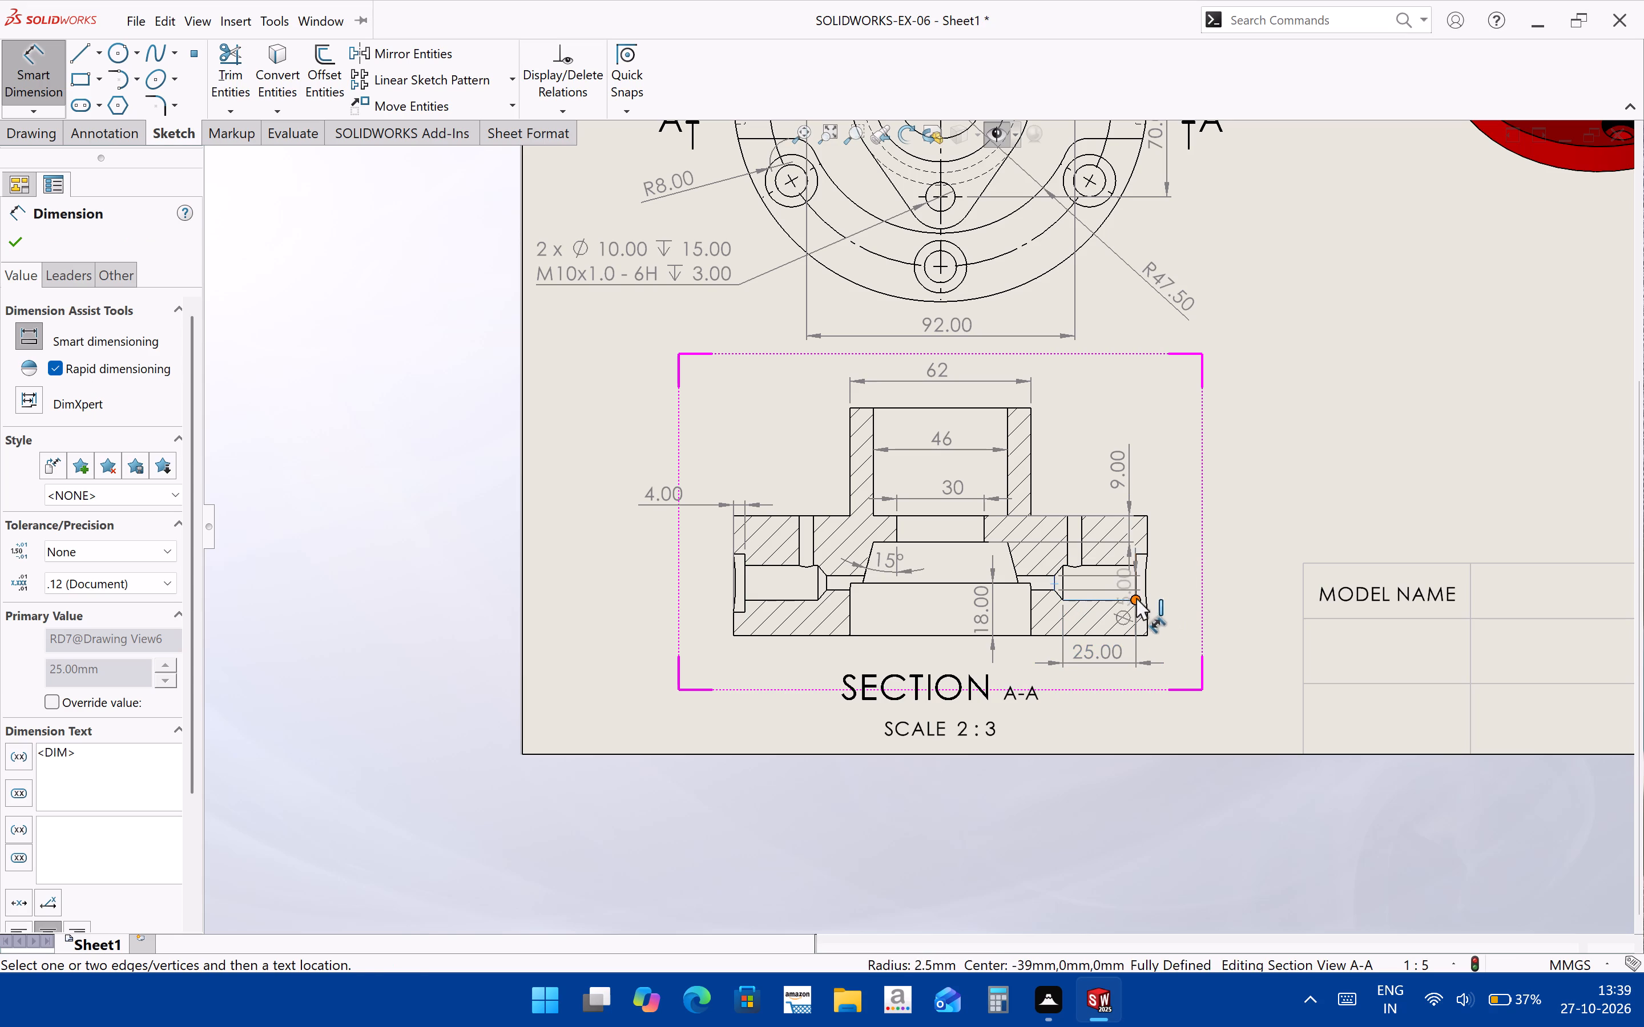
ctrl+click(1145, 589)
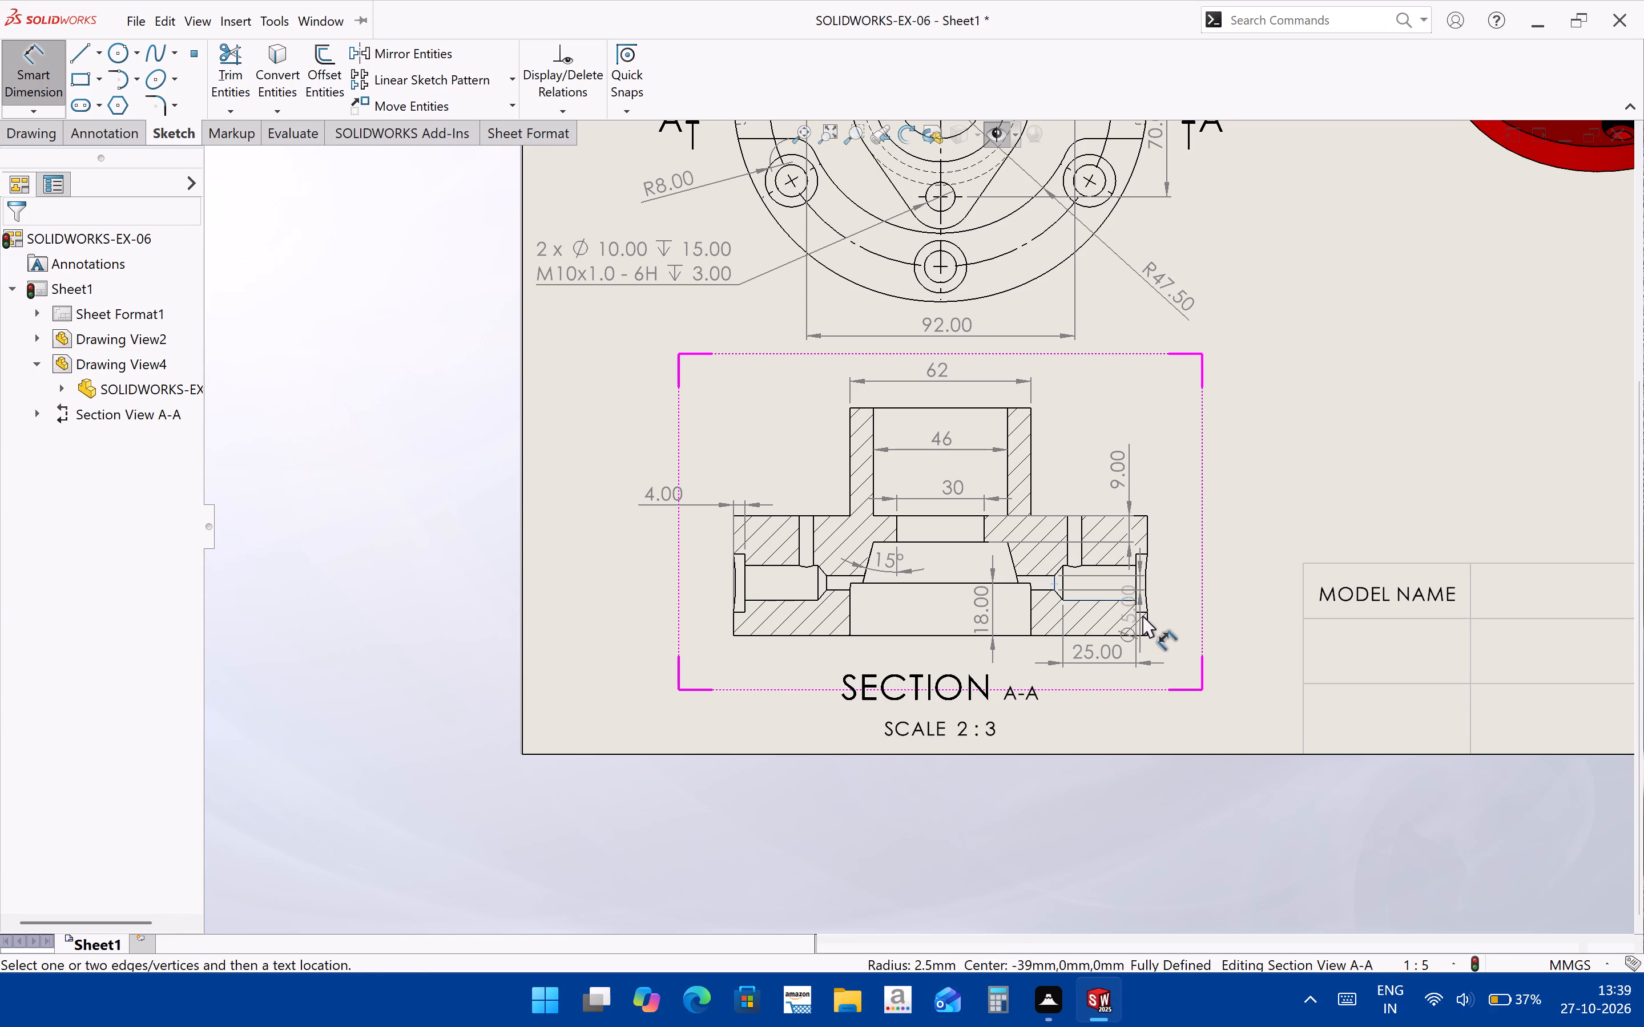
click(1149, 629)
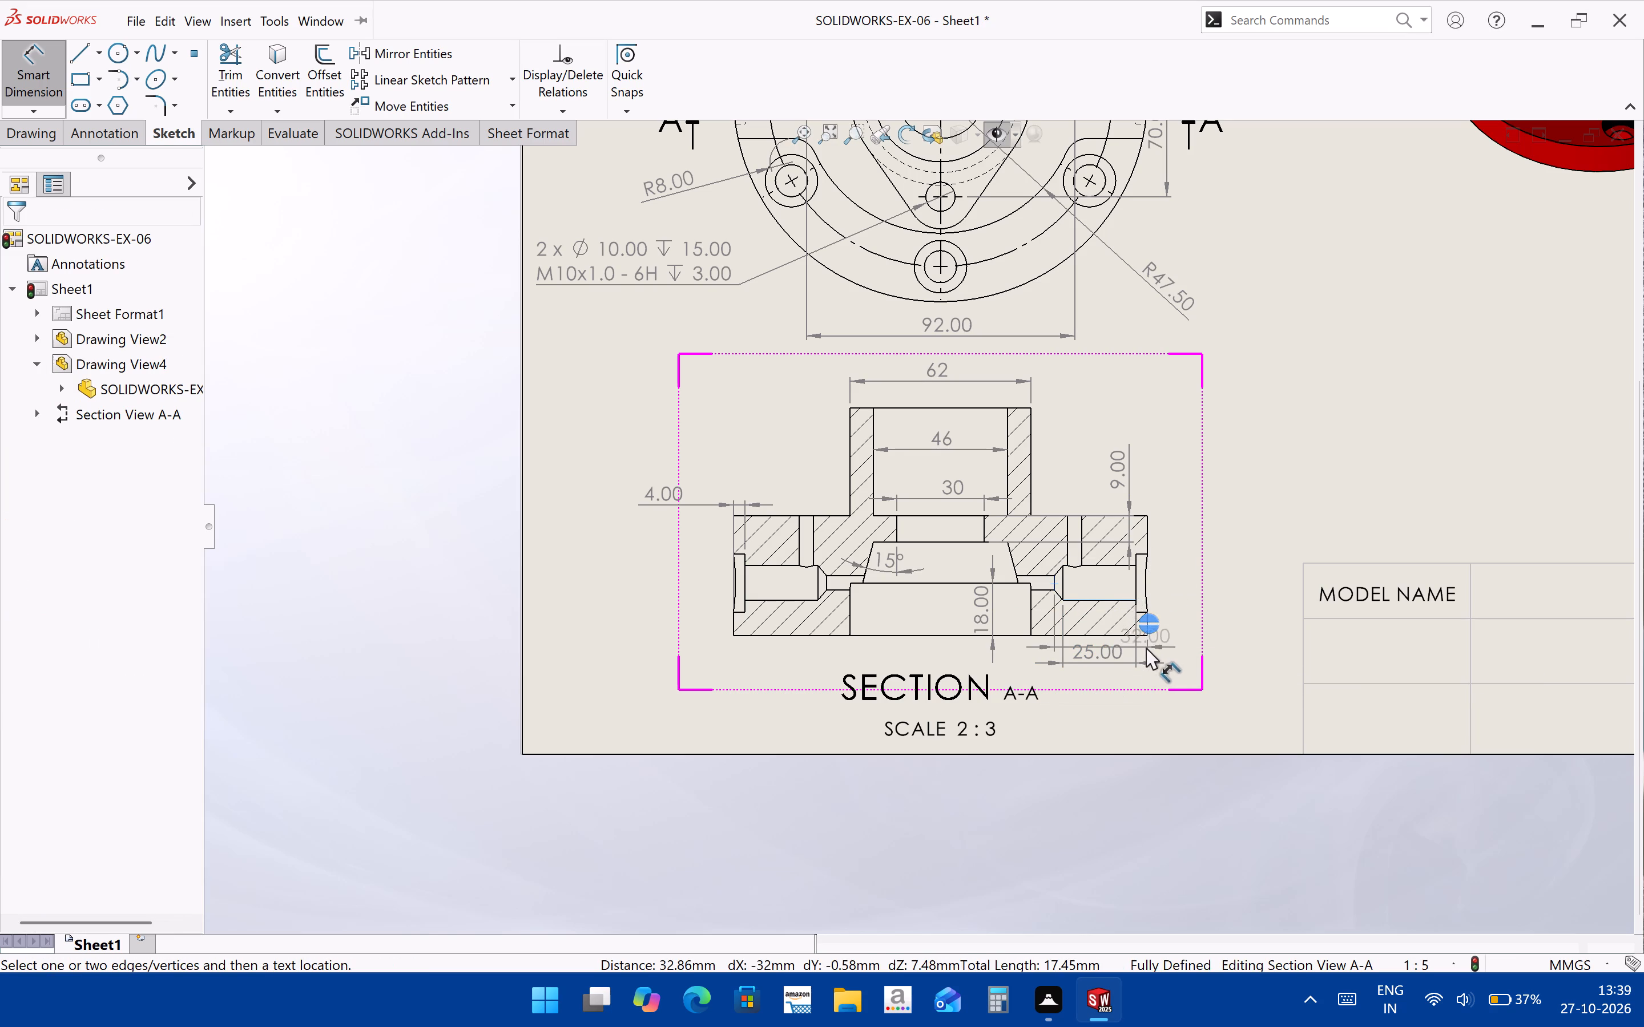
click(1100, 688)
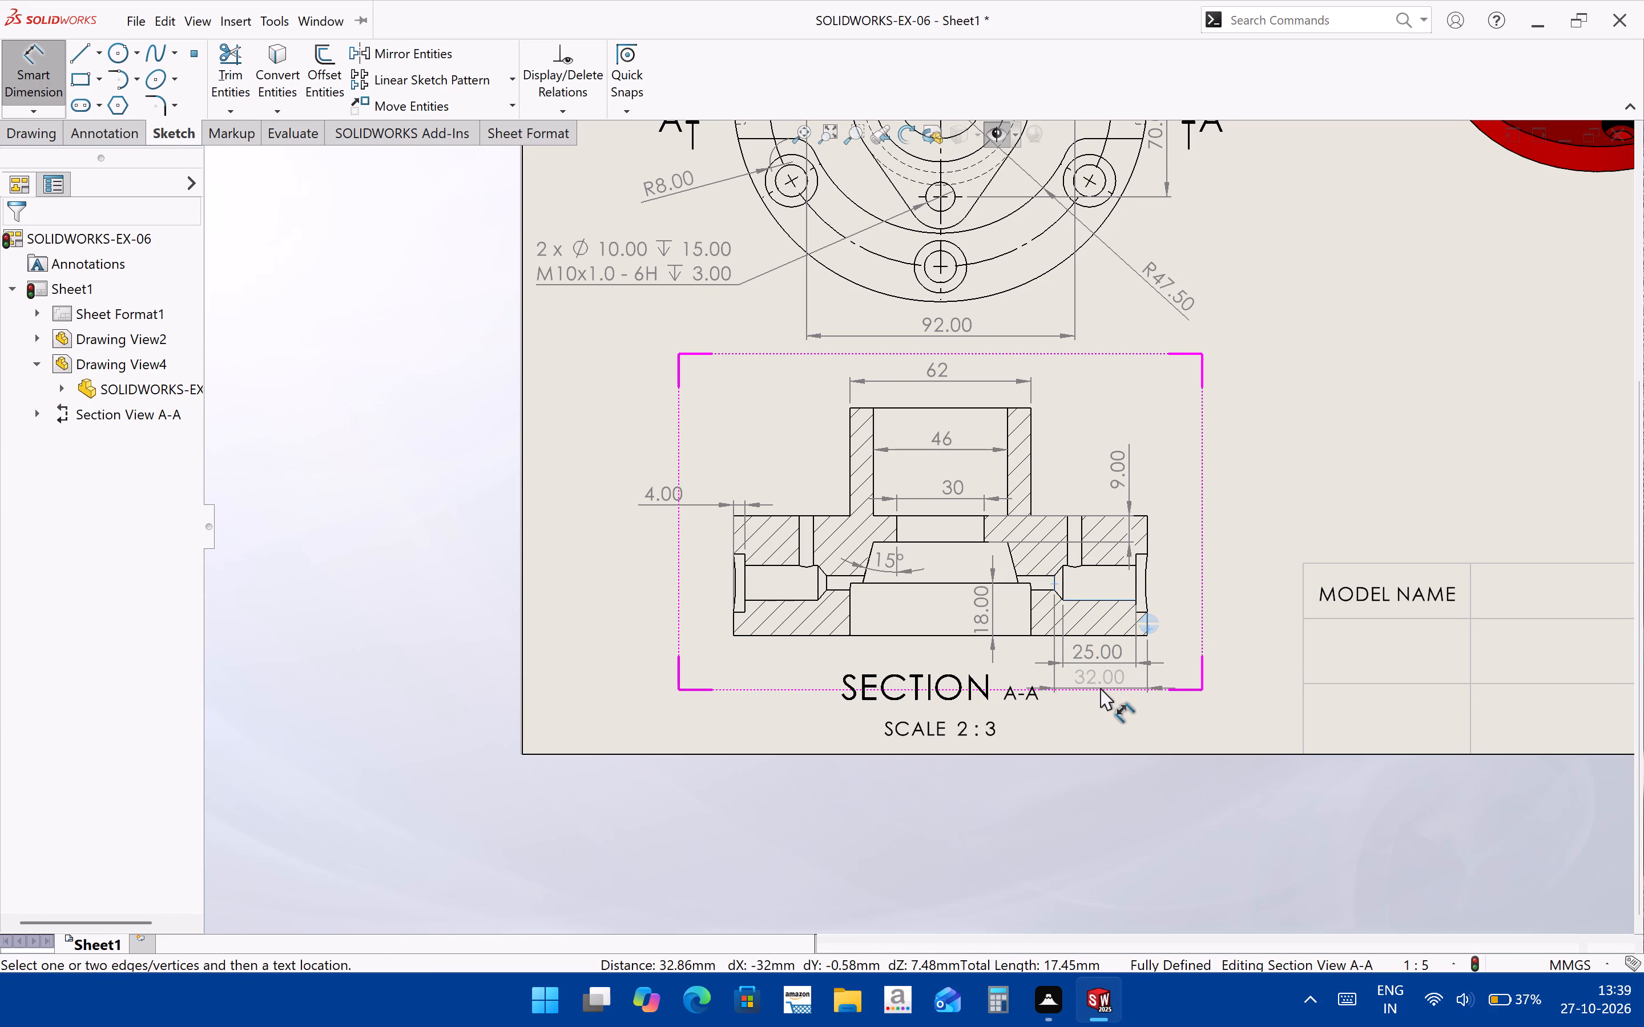
click(1226, 530)
click(1281, 463)
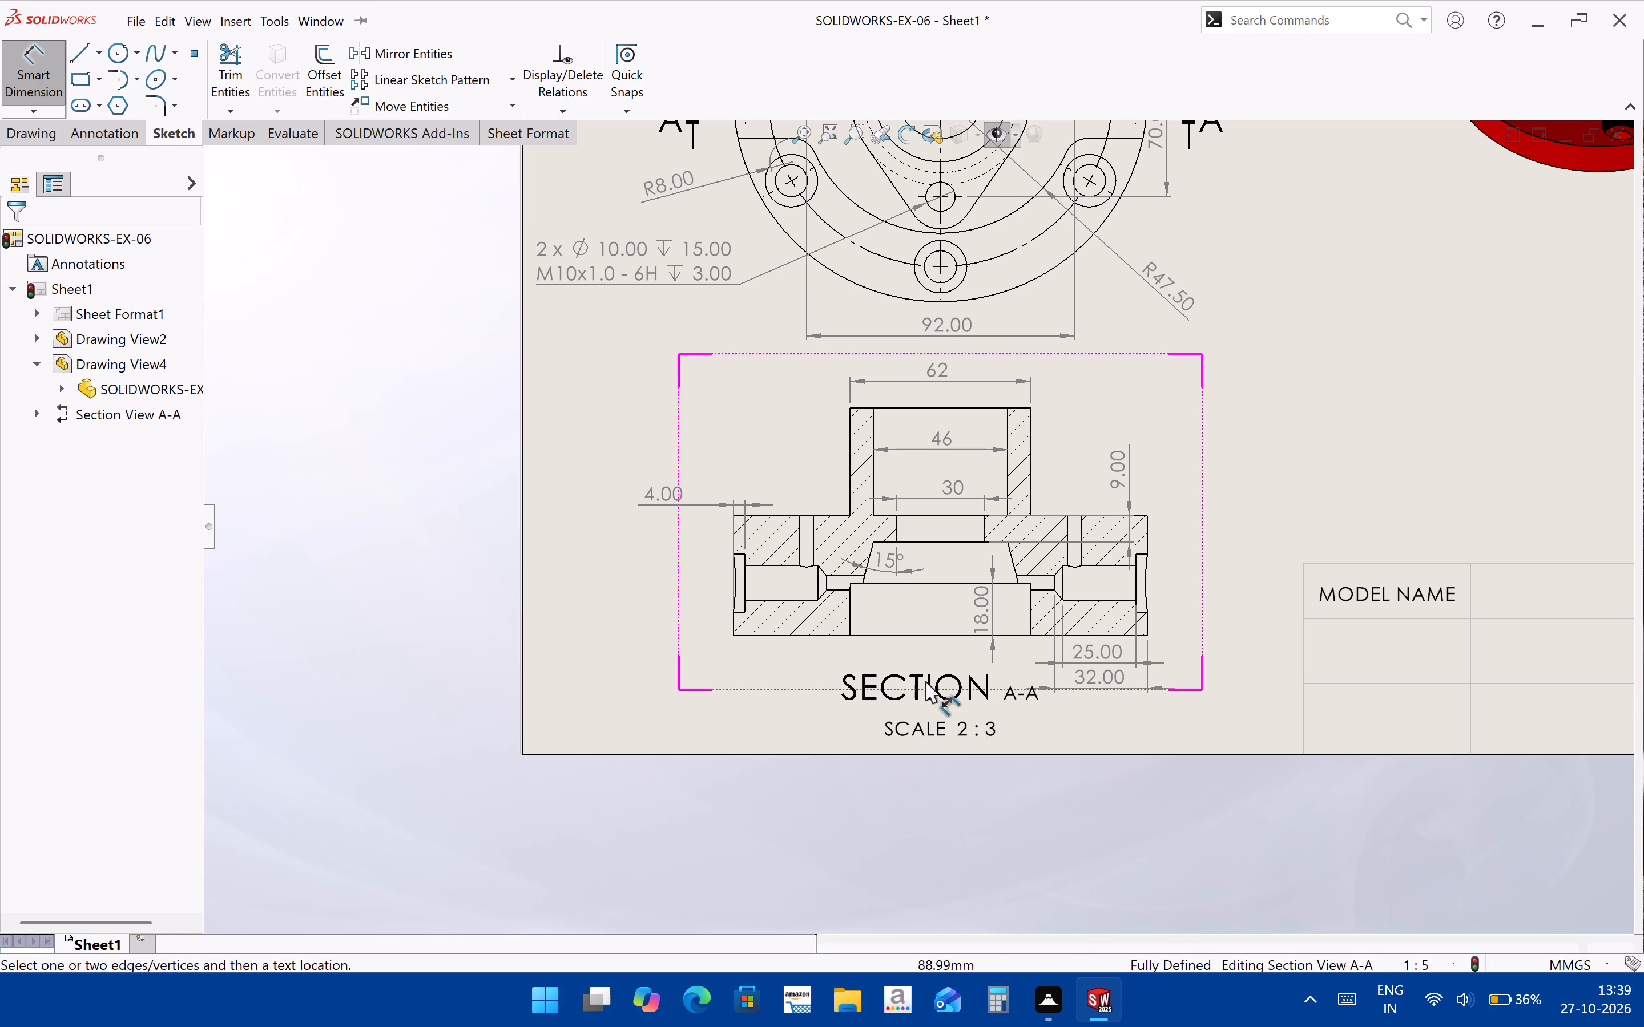
Dimension the bottom recess's diameter along its lower edge in section A-A, placing the text just beneath it.
middle_drag(1057, 765, 1022, 779)
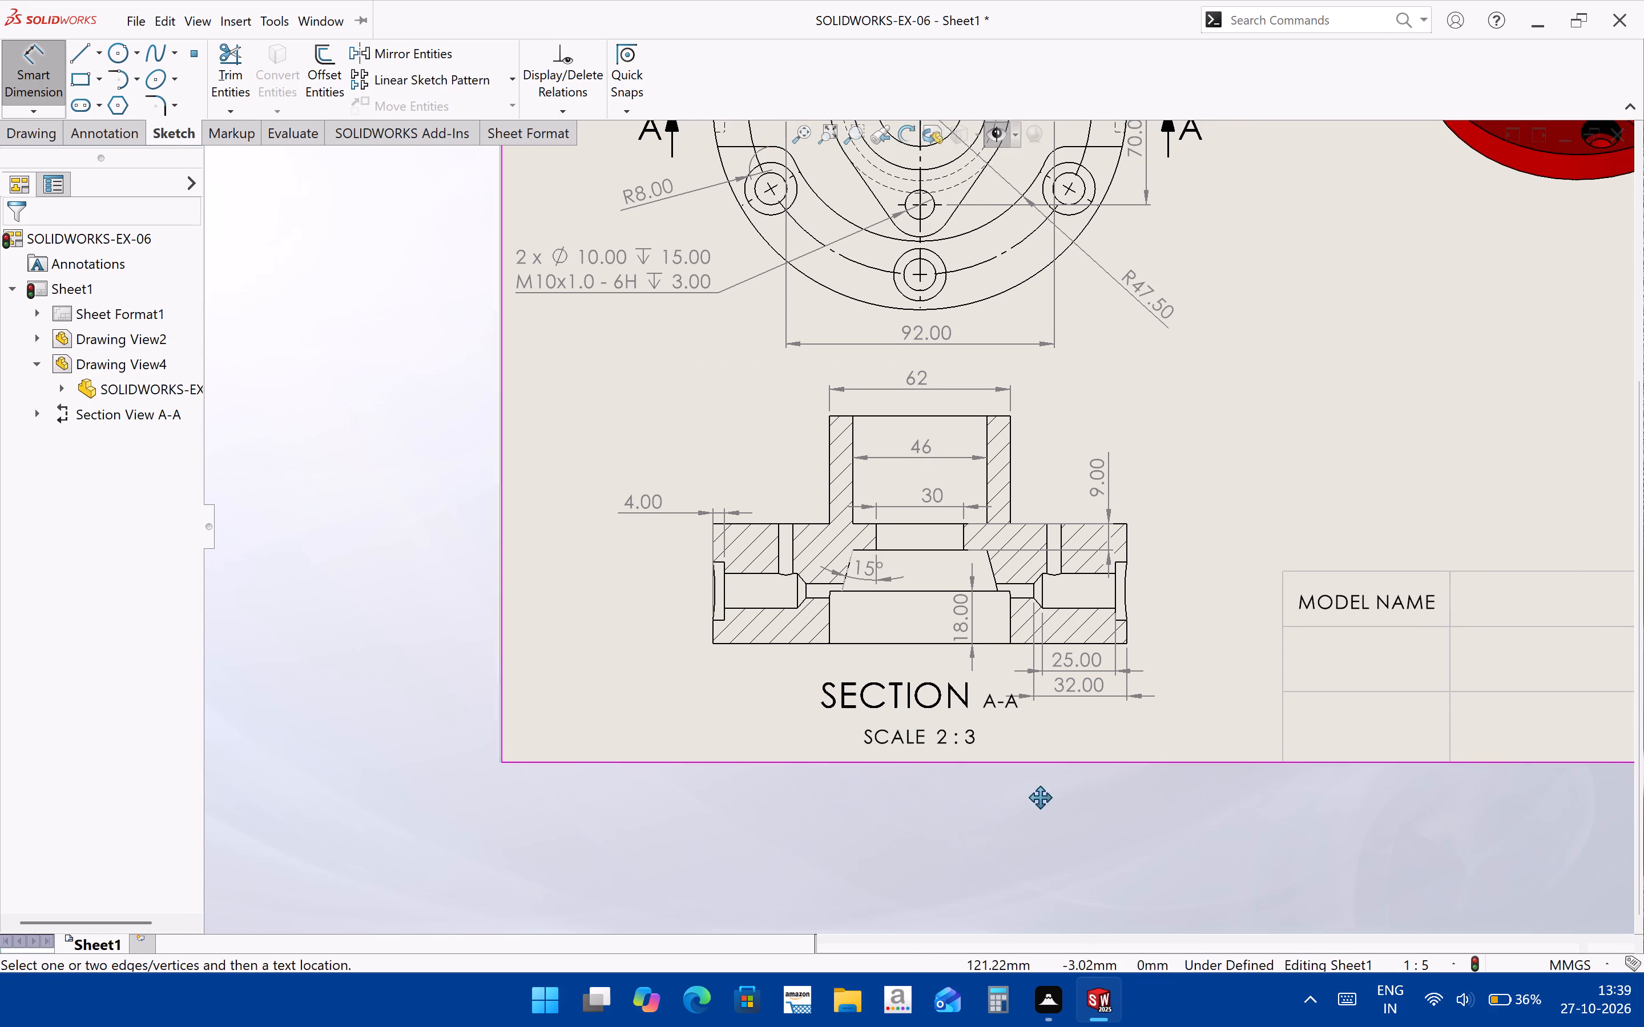
middle_drag(1022, 779, 883, 822)
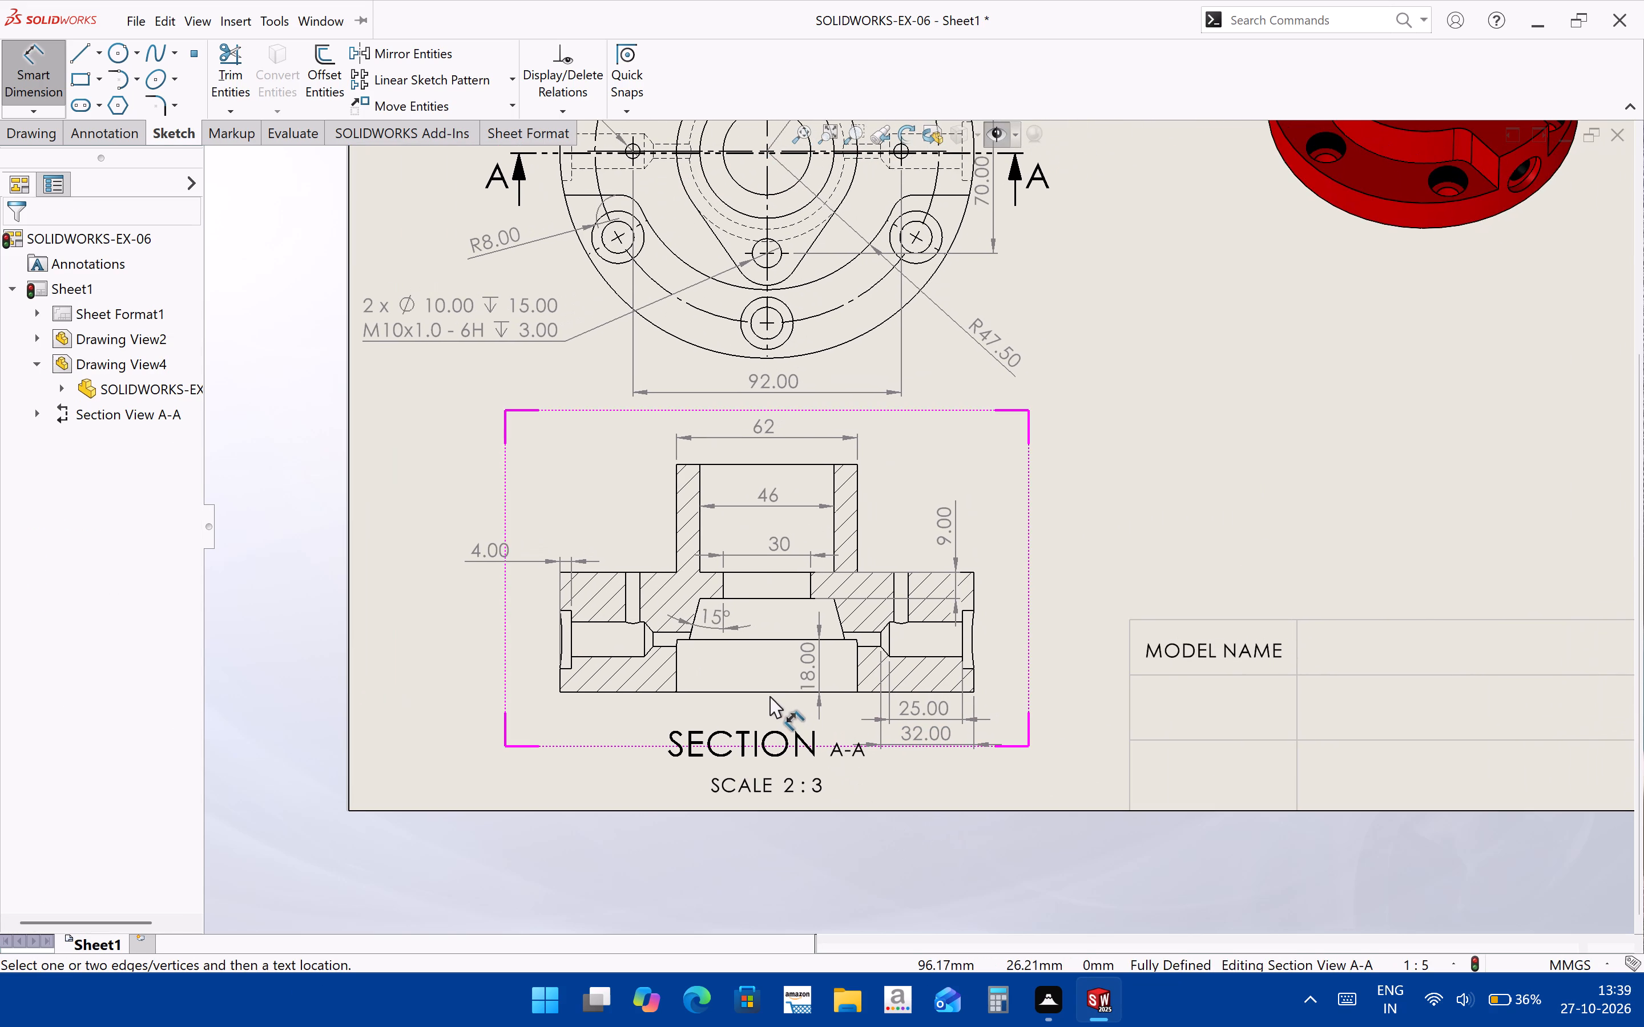
click(784, 692)
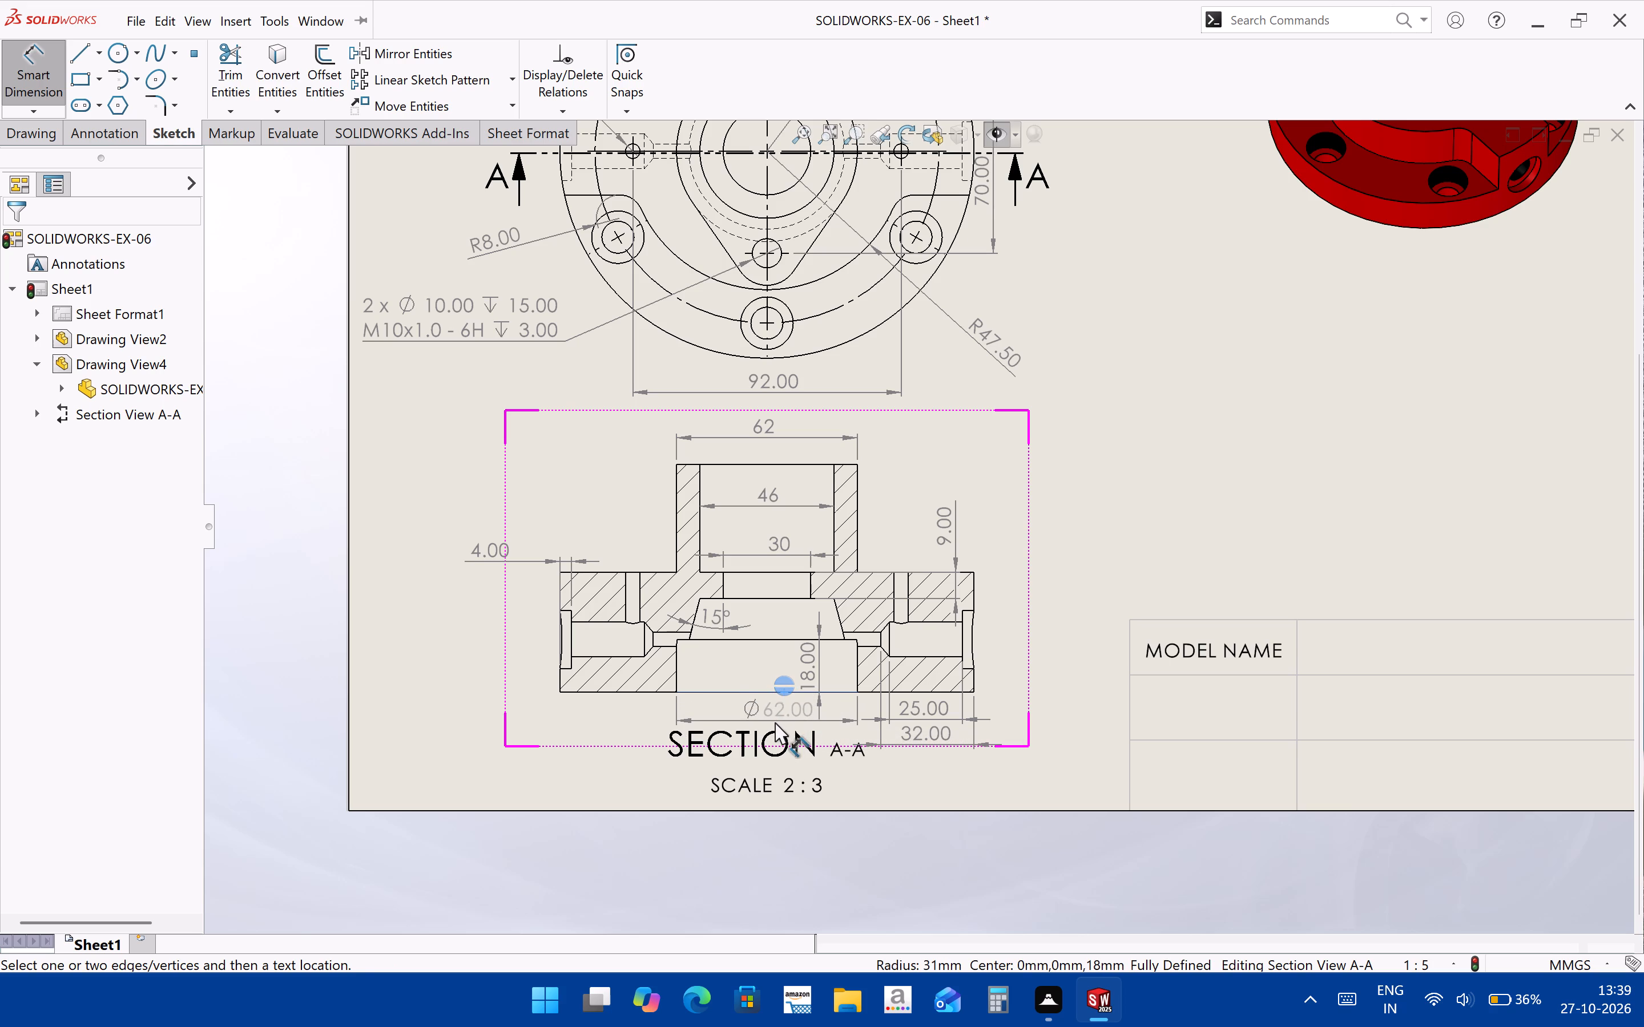
click(775, 722)
click(1018, 834)
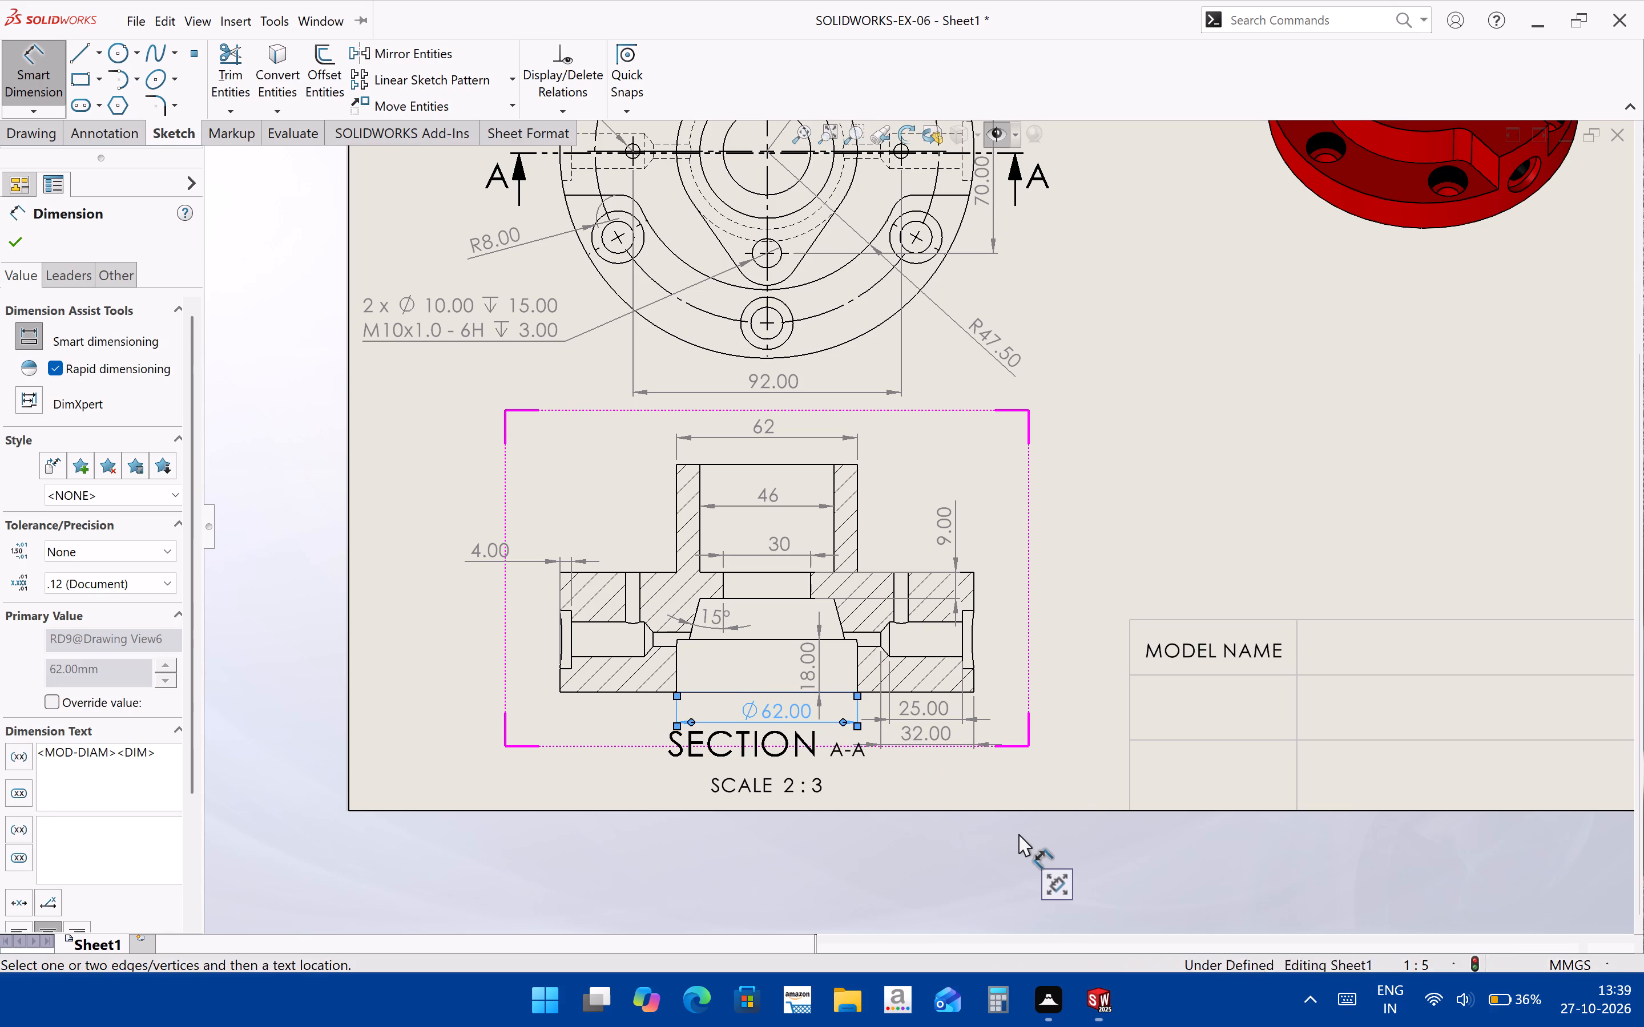
key(Escape)
key(Escape)
Move the SECTION A-A and scale label down below the sheet's lower border, clear of the dimensions.
drag(735, 738, 742, 787)
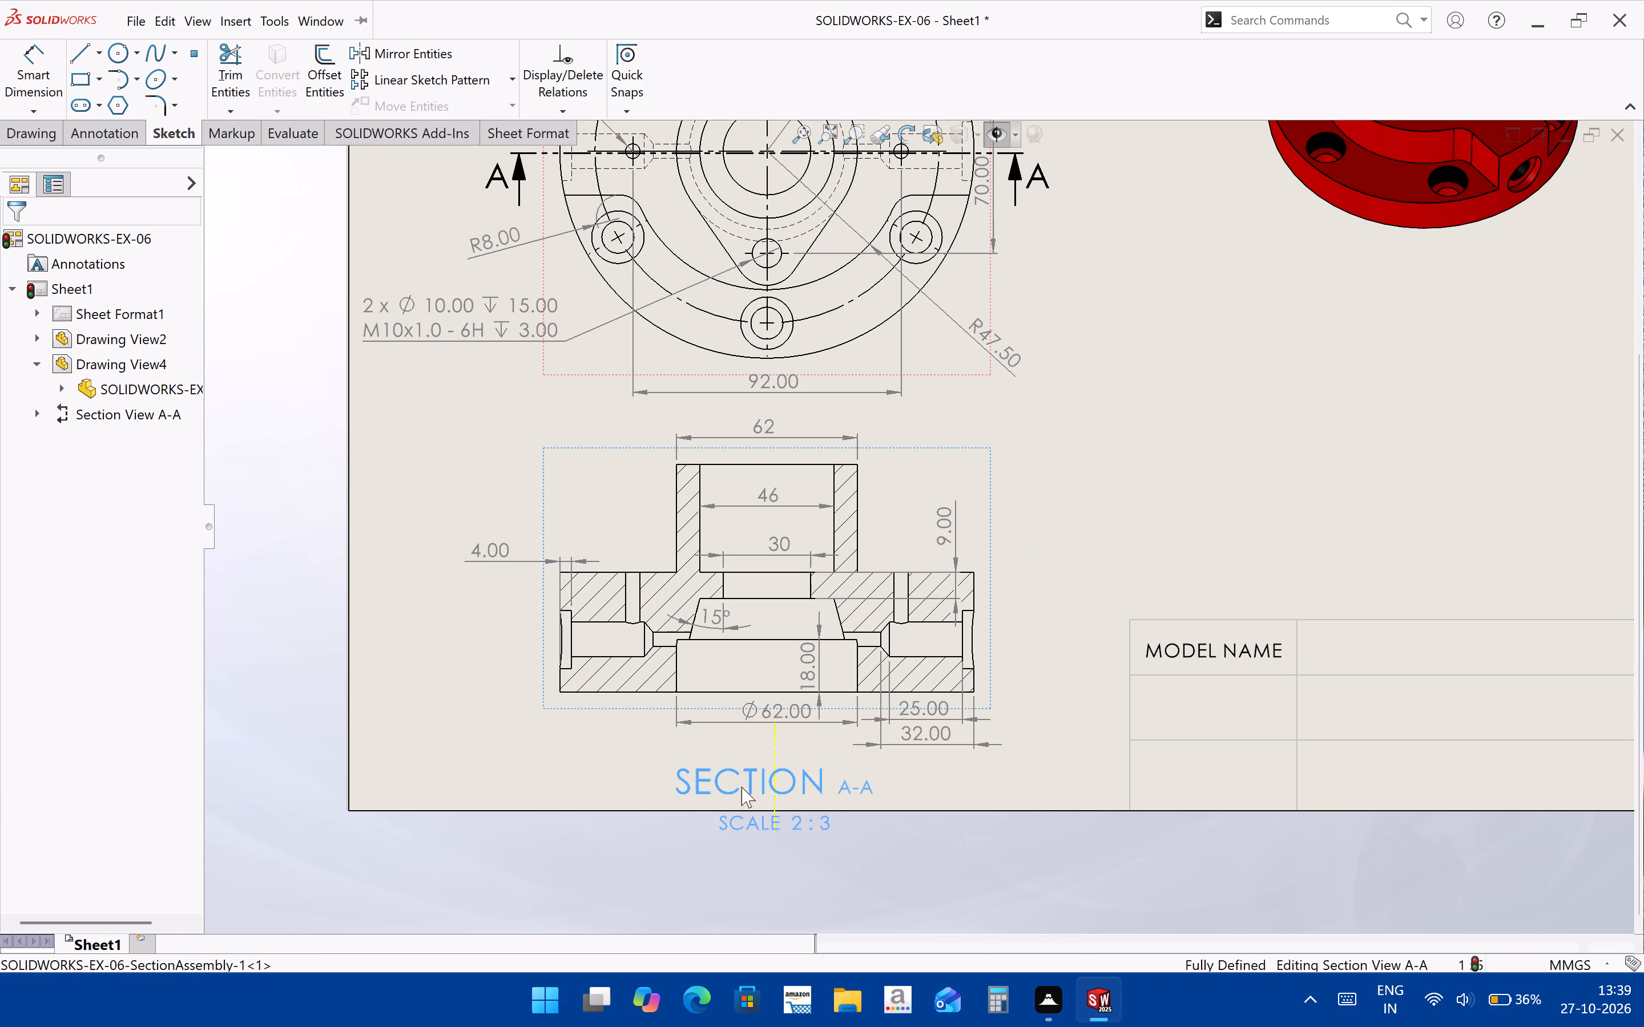
drag(742, 787, 748, 829)
click(1321, 523)
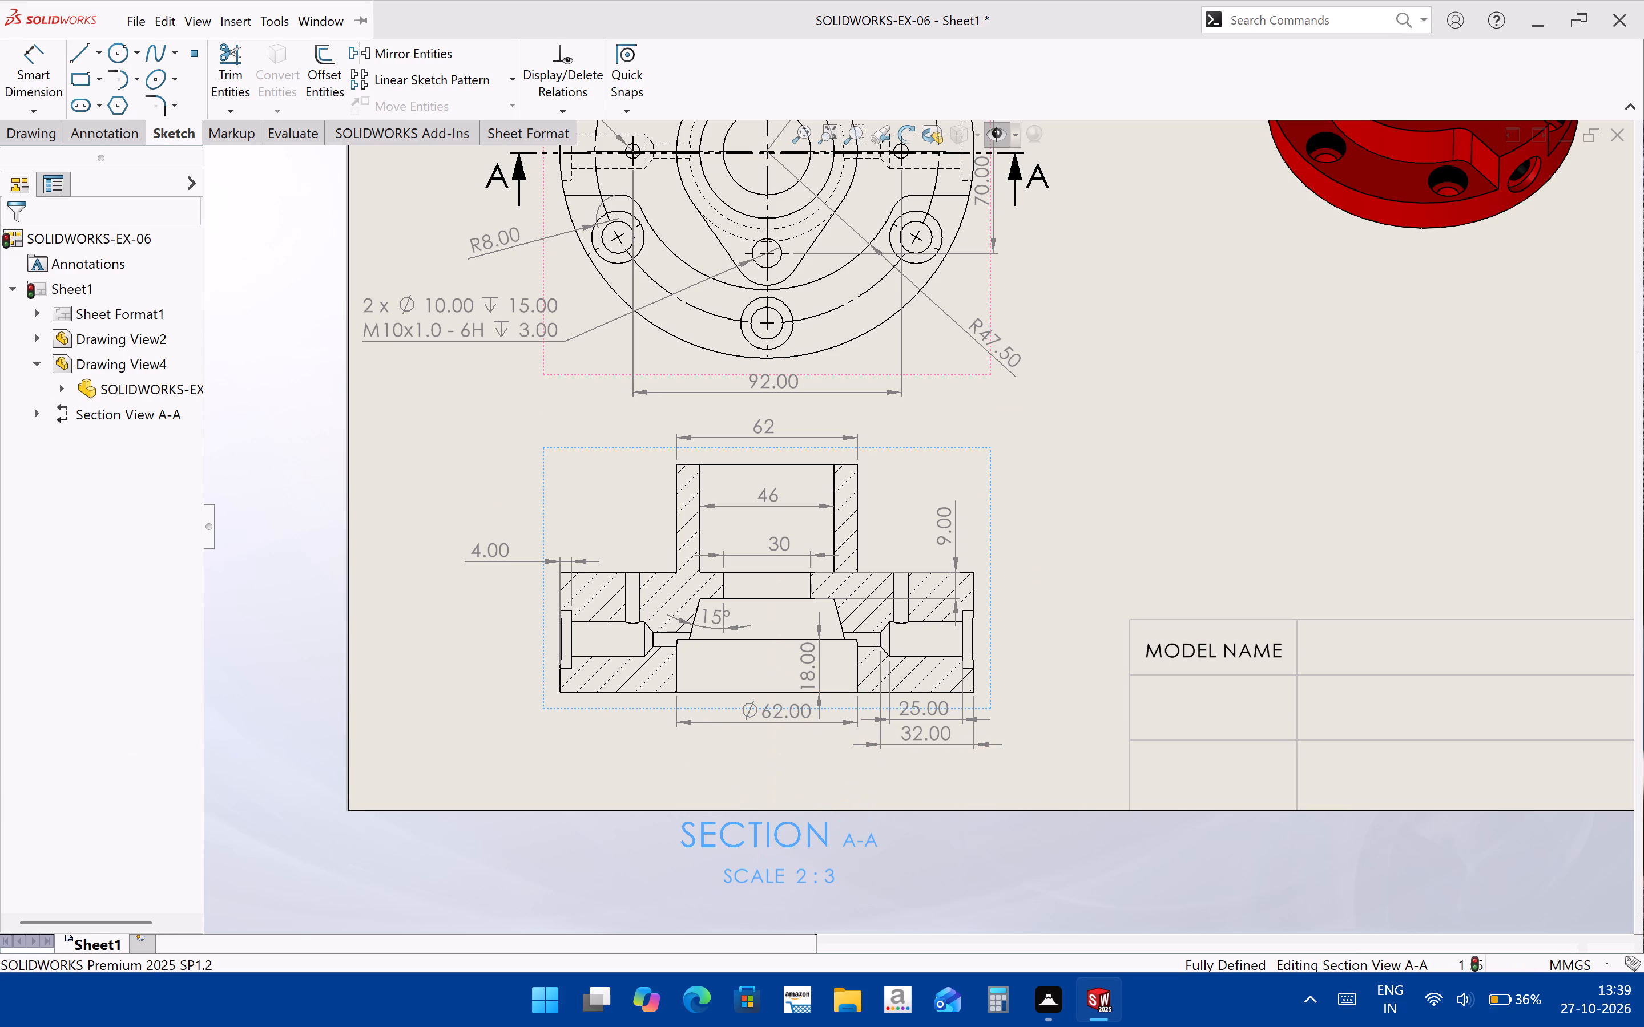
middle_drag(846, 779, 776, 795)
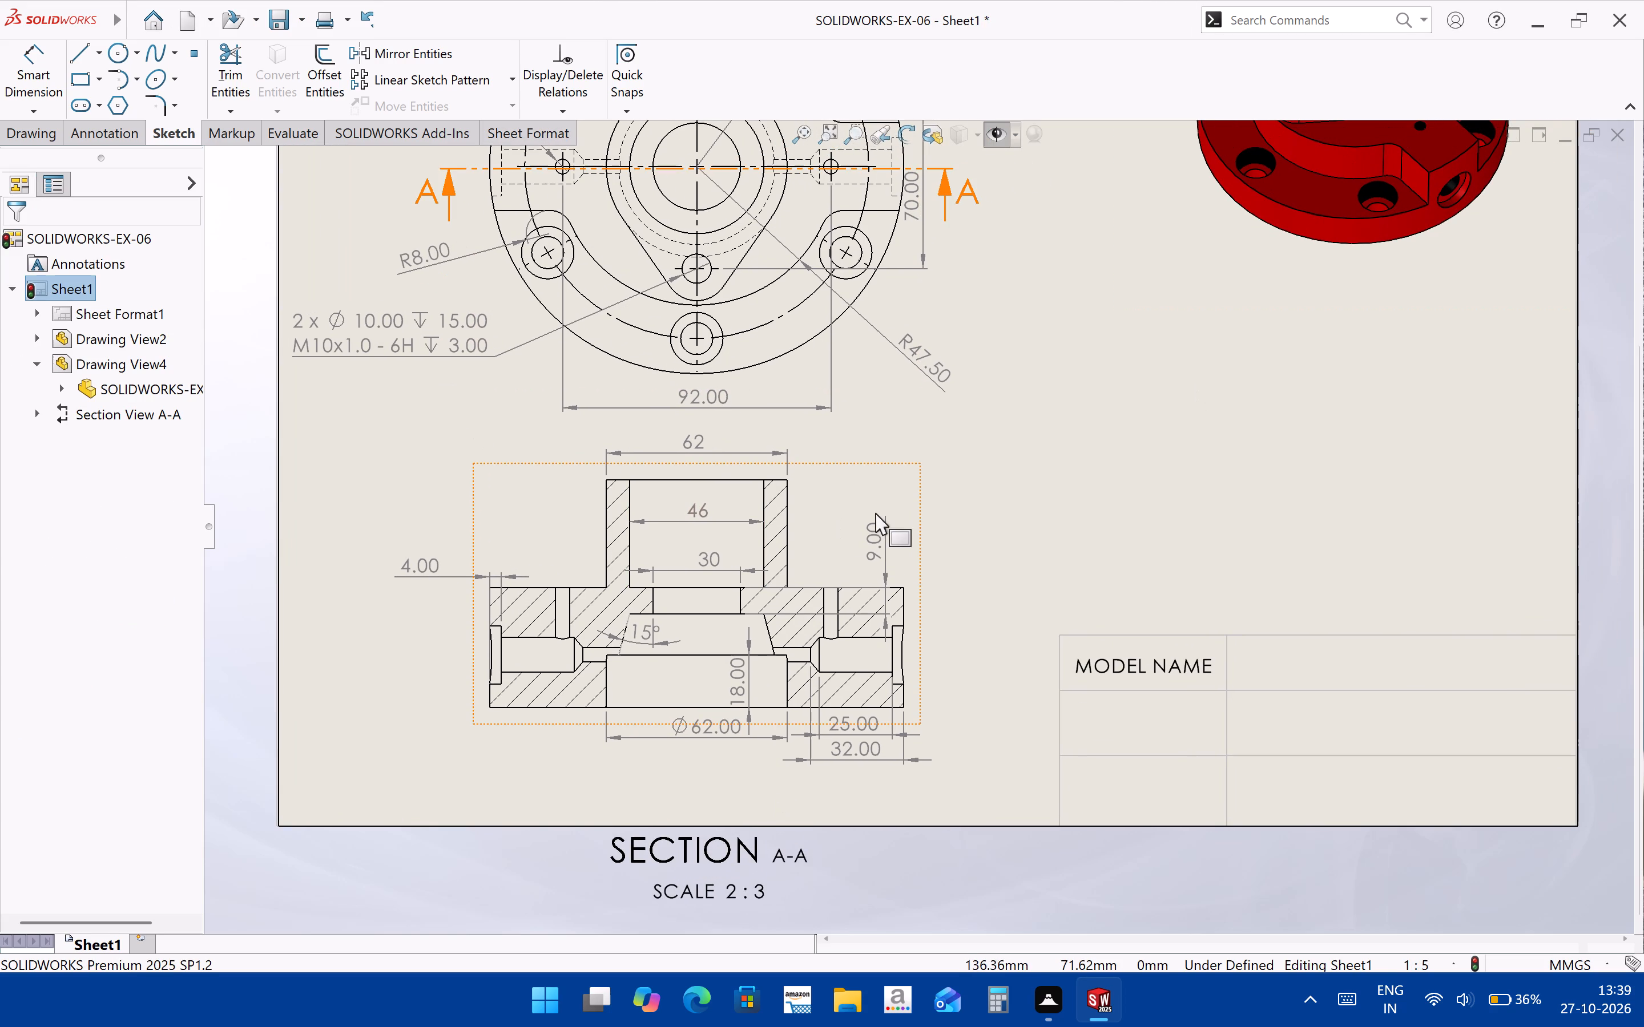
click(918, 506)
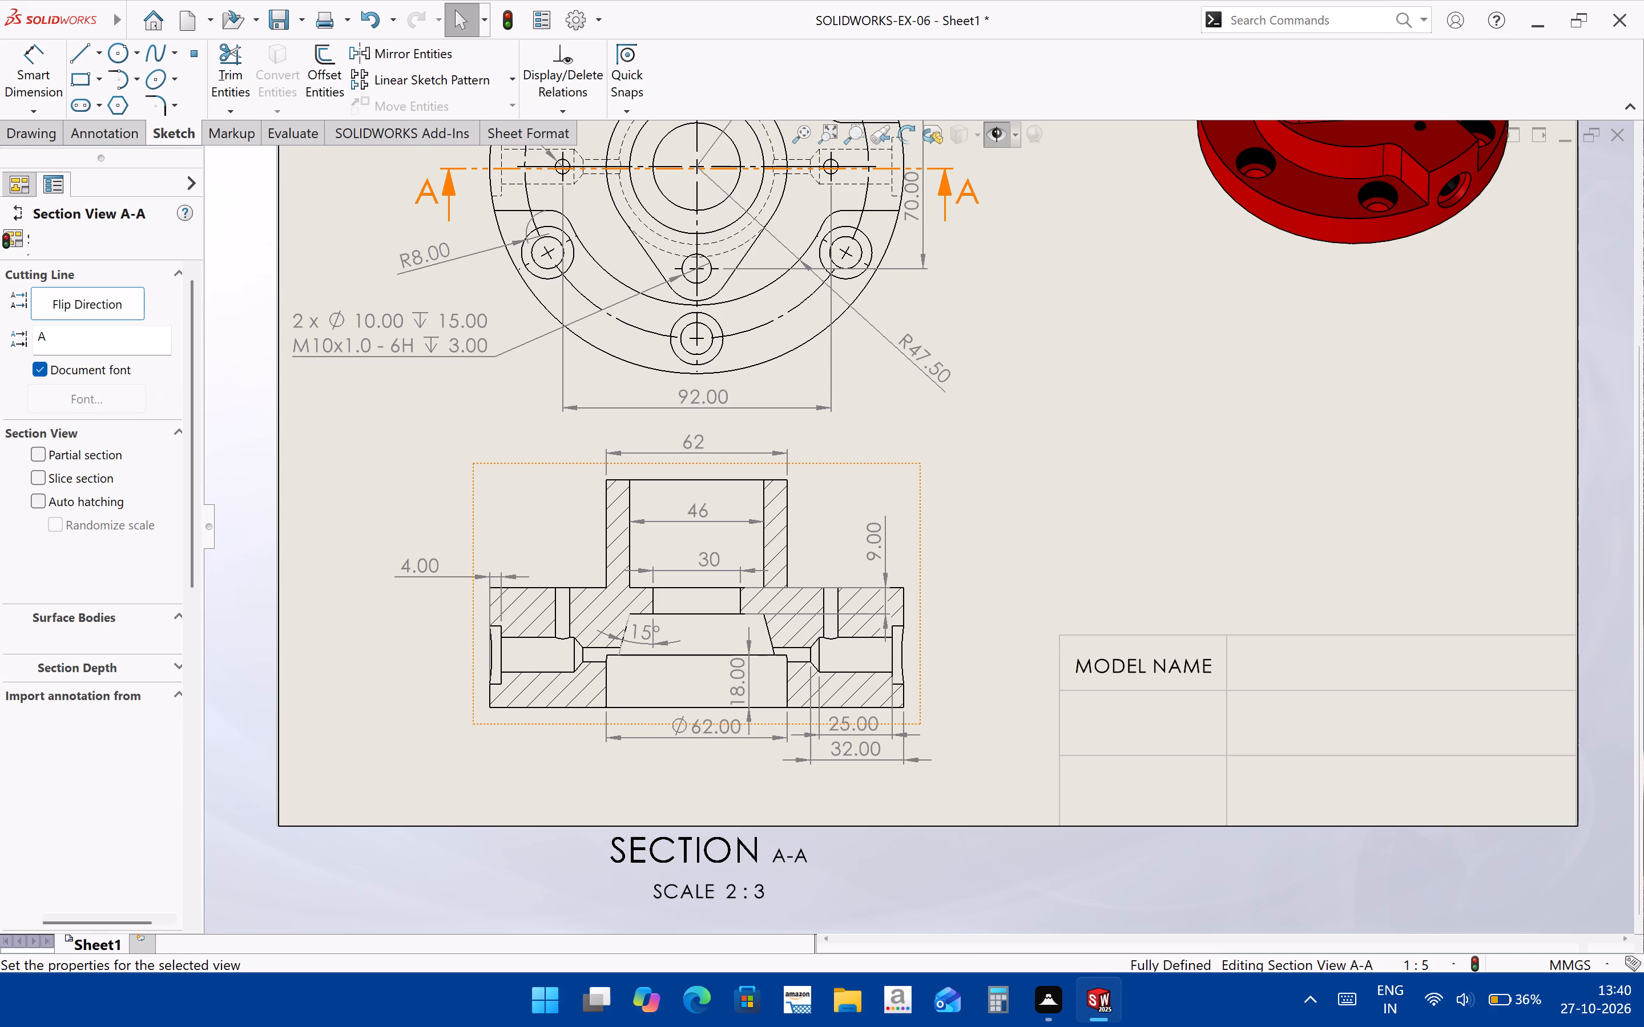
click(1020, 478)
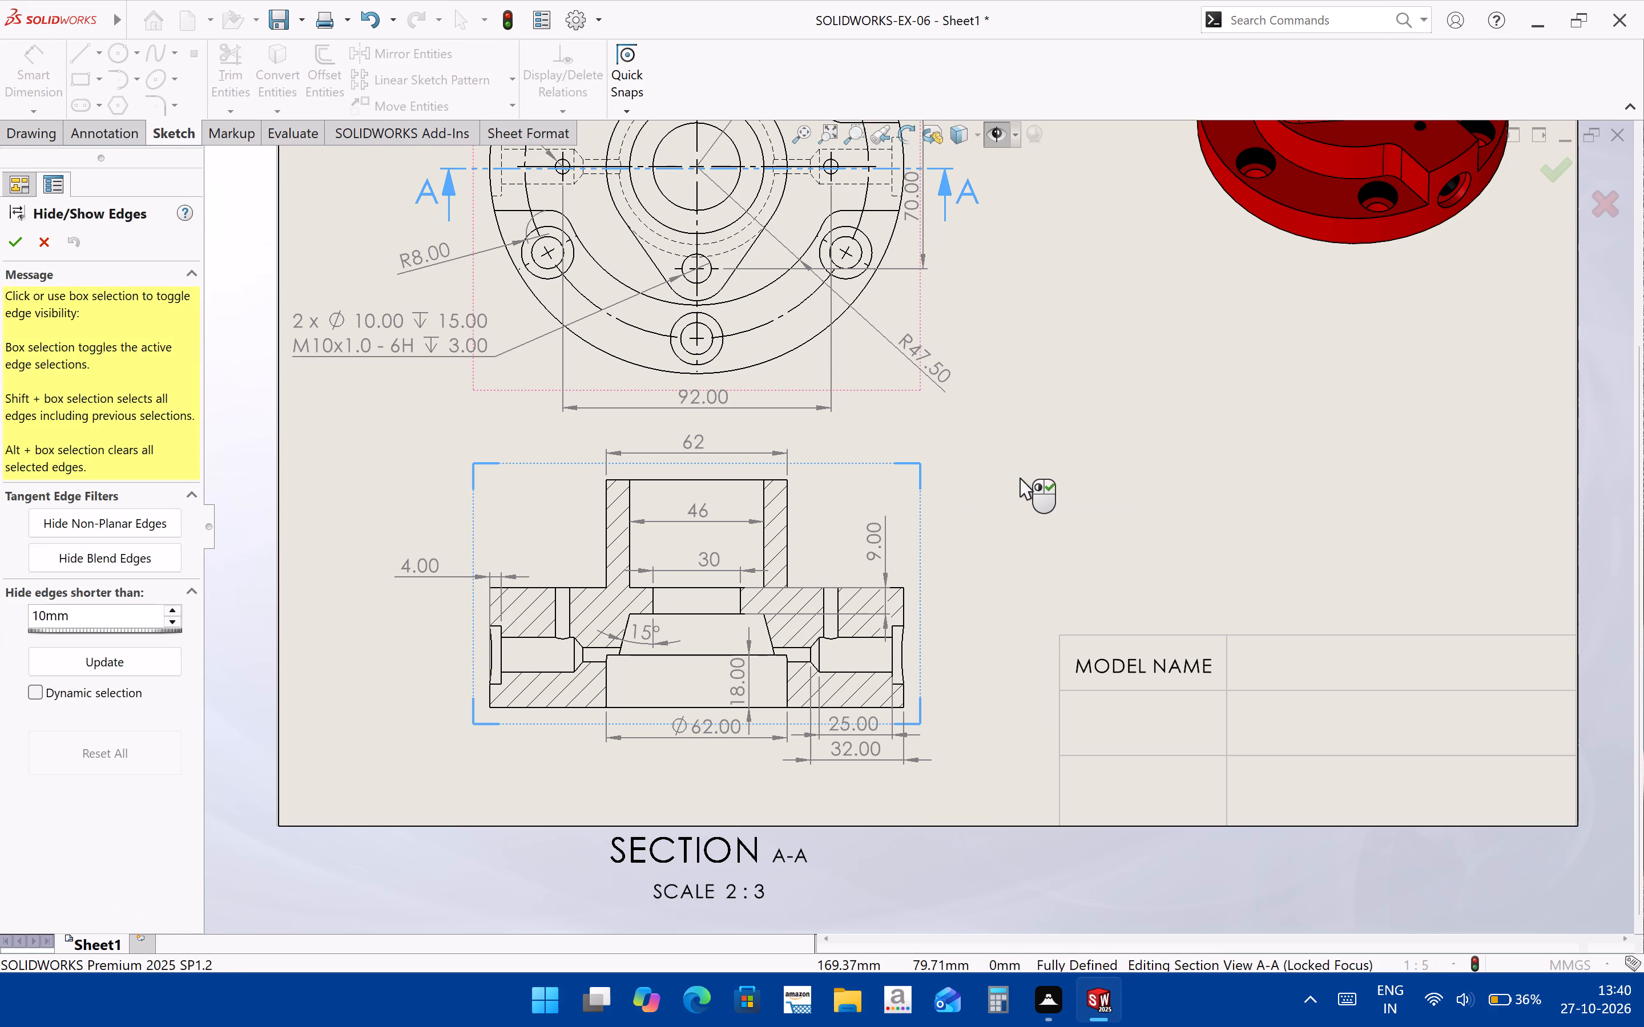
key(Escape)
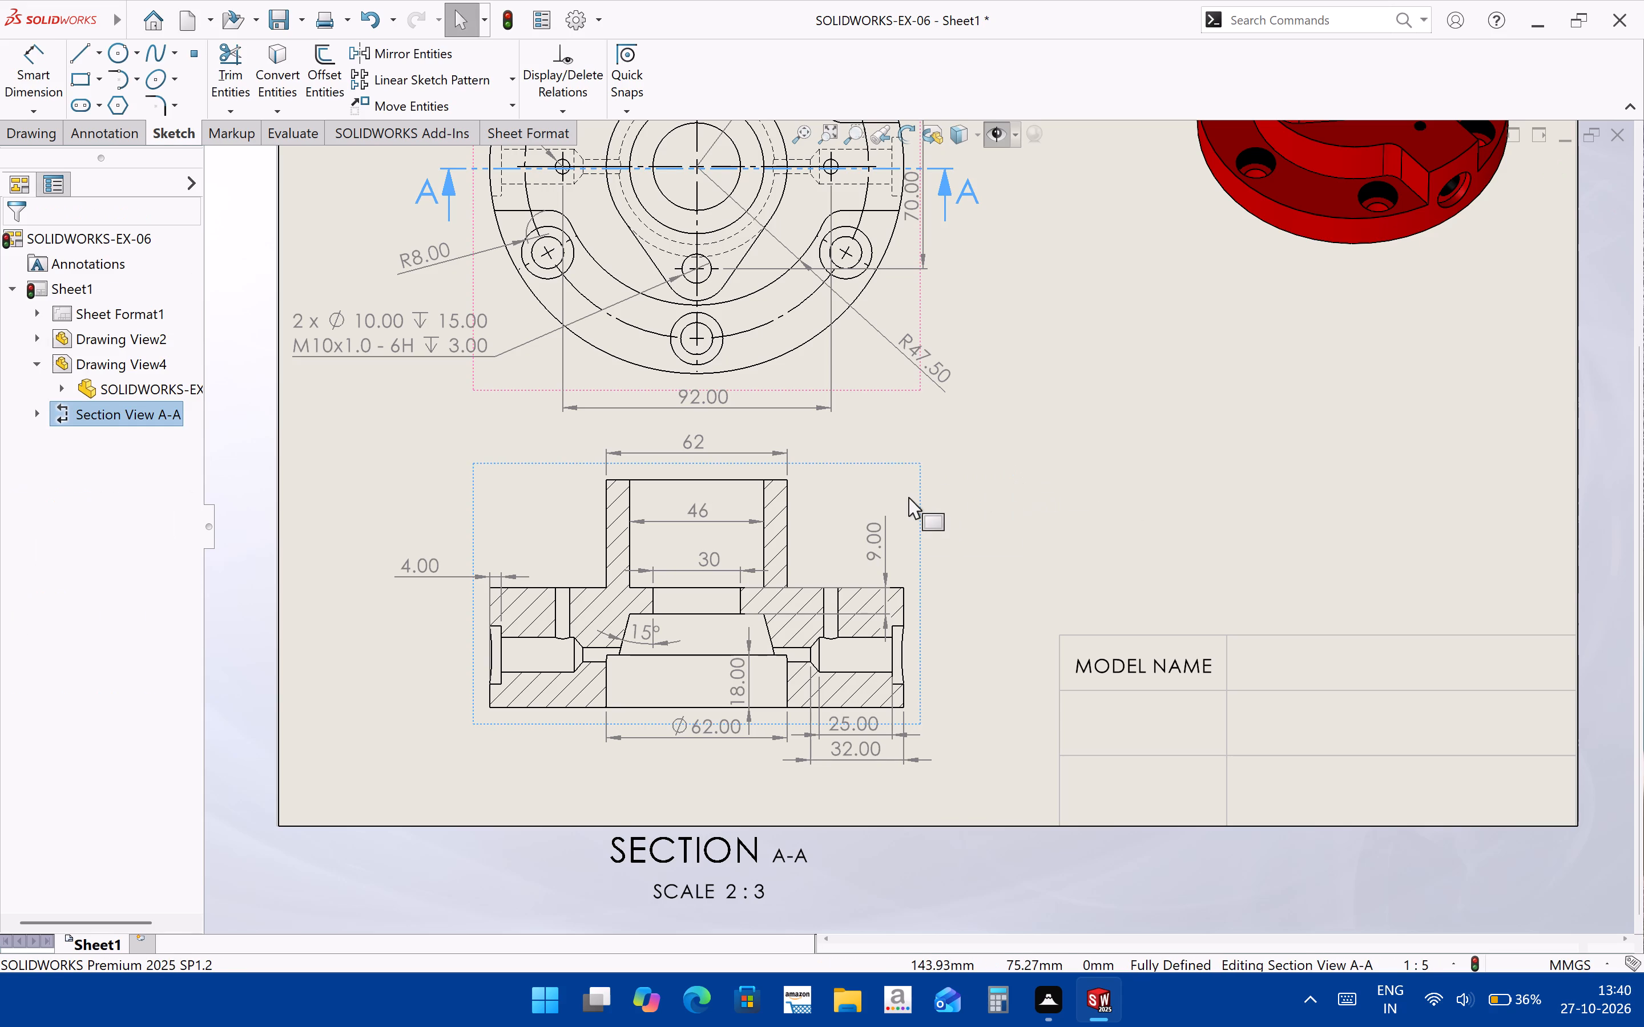
Create a projected side view from section A-A and place it to the right, level with the section.
click(908, 497)
click(994, 467)
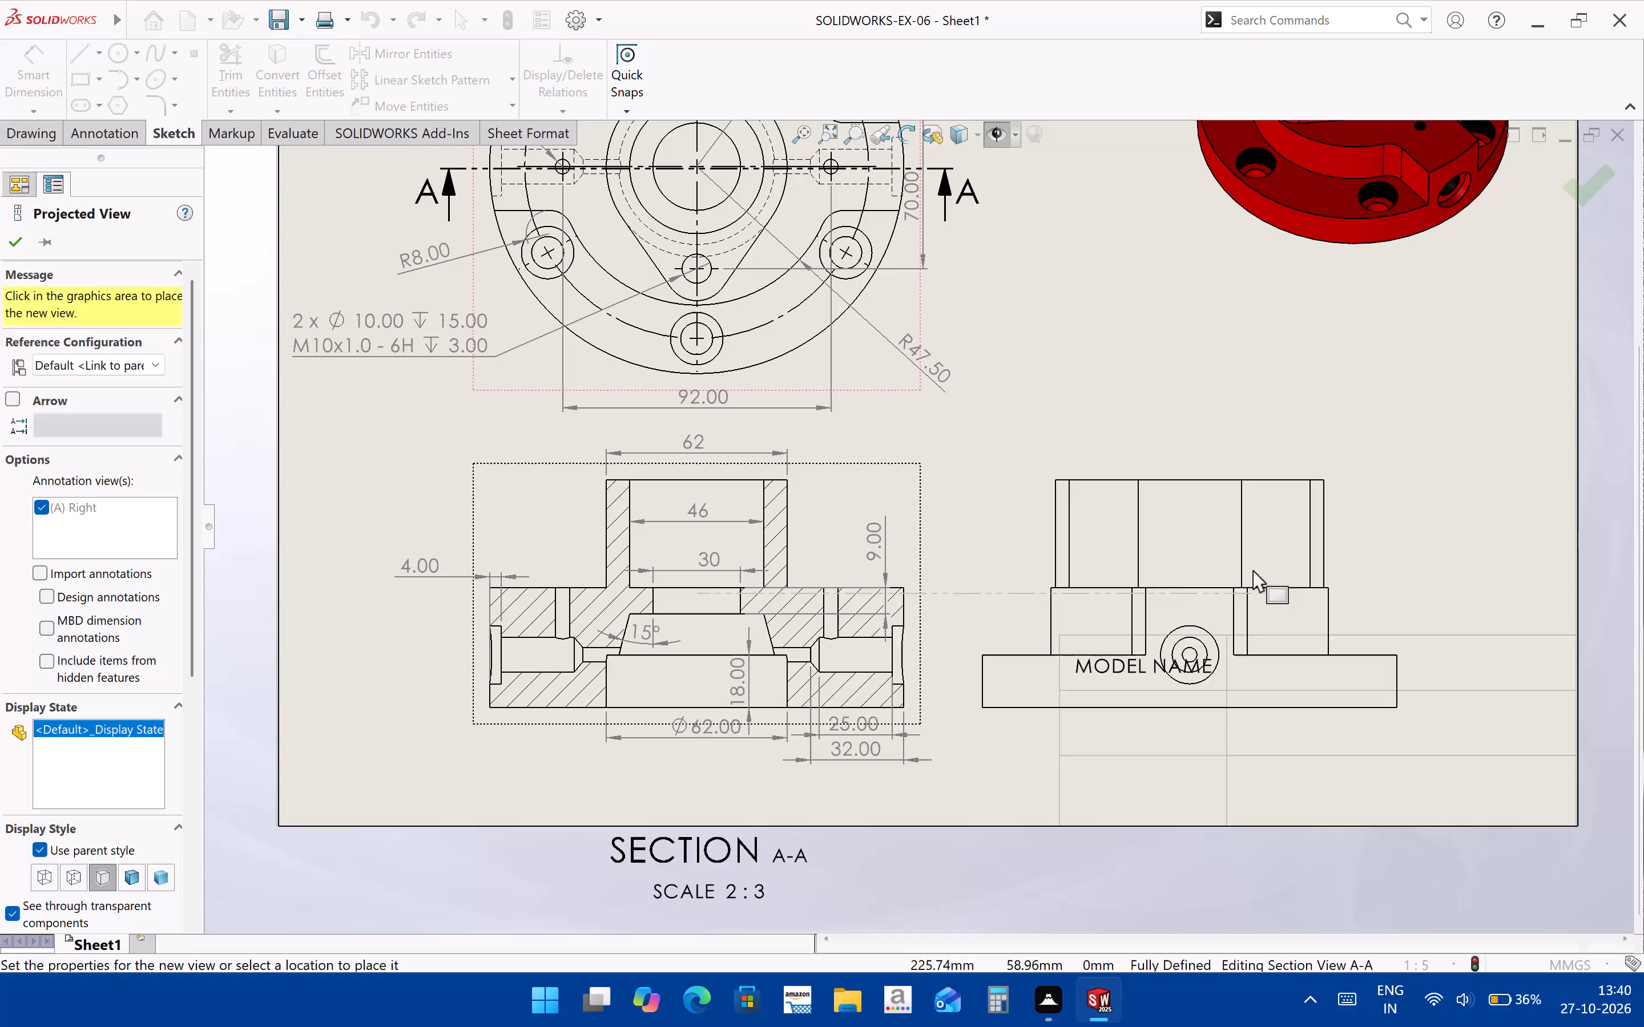
click(1339, 549)
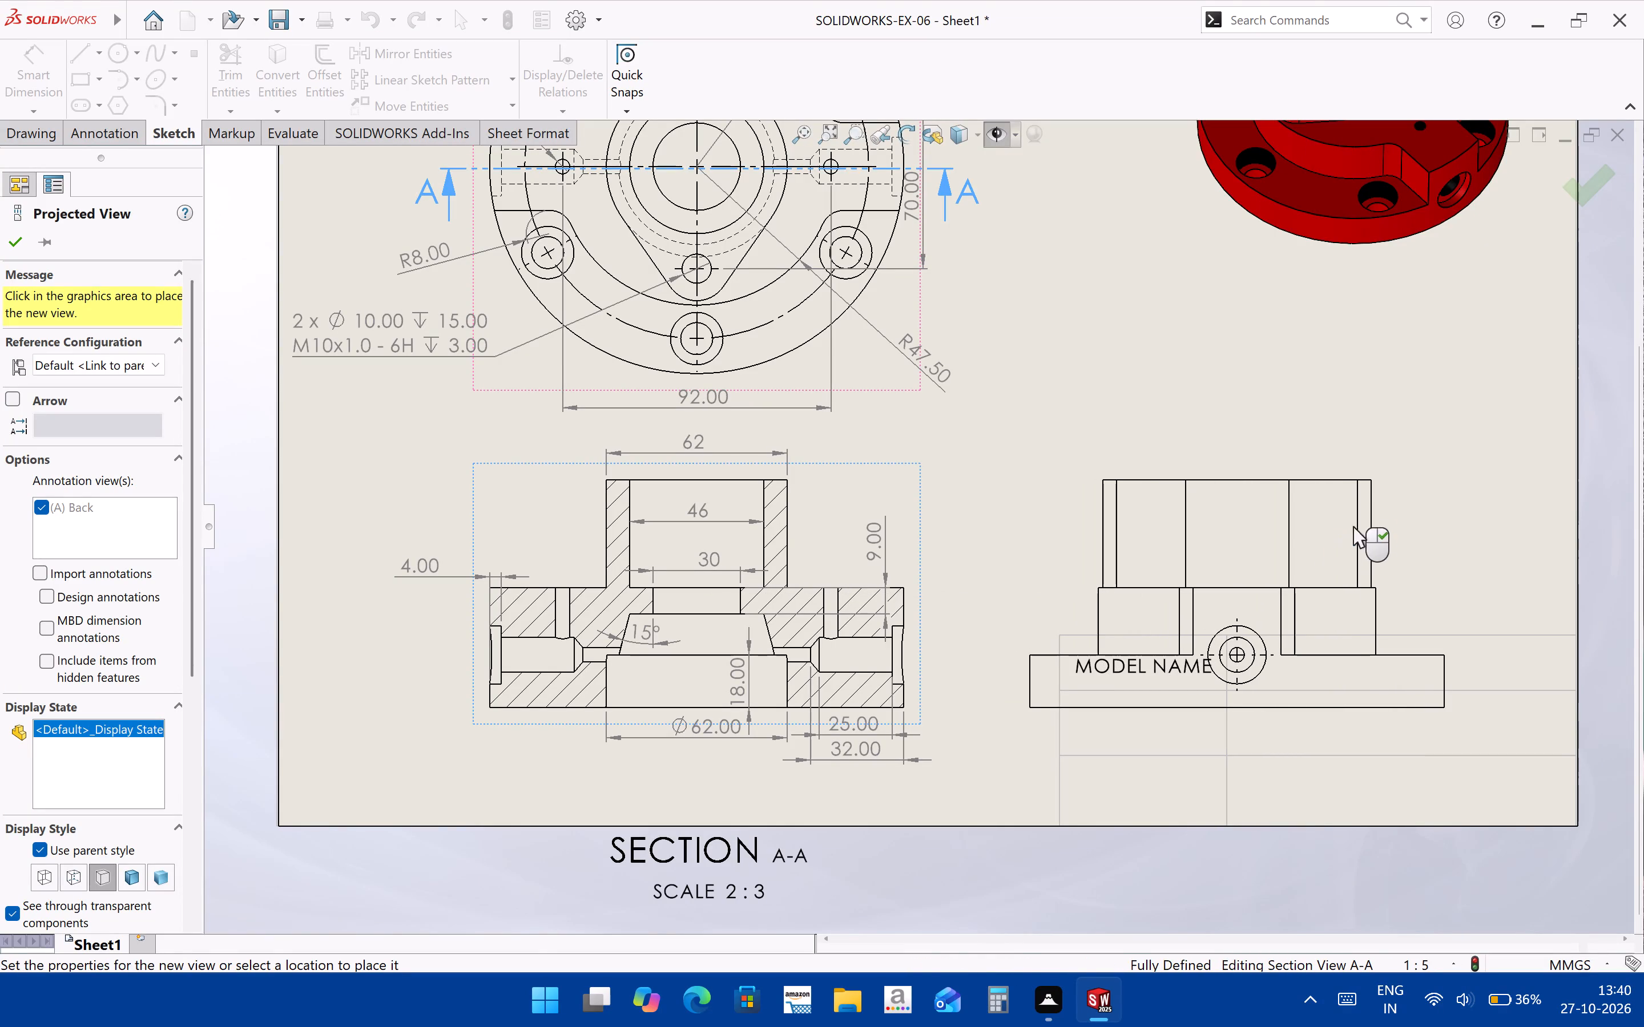
click(28, 250)
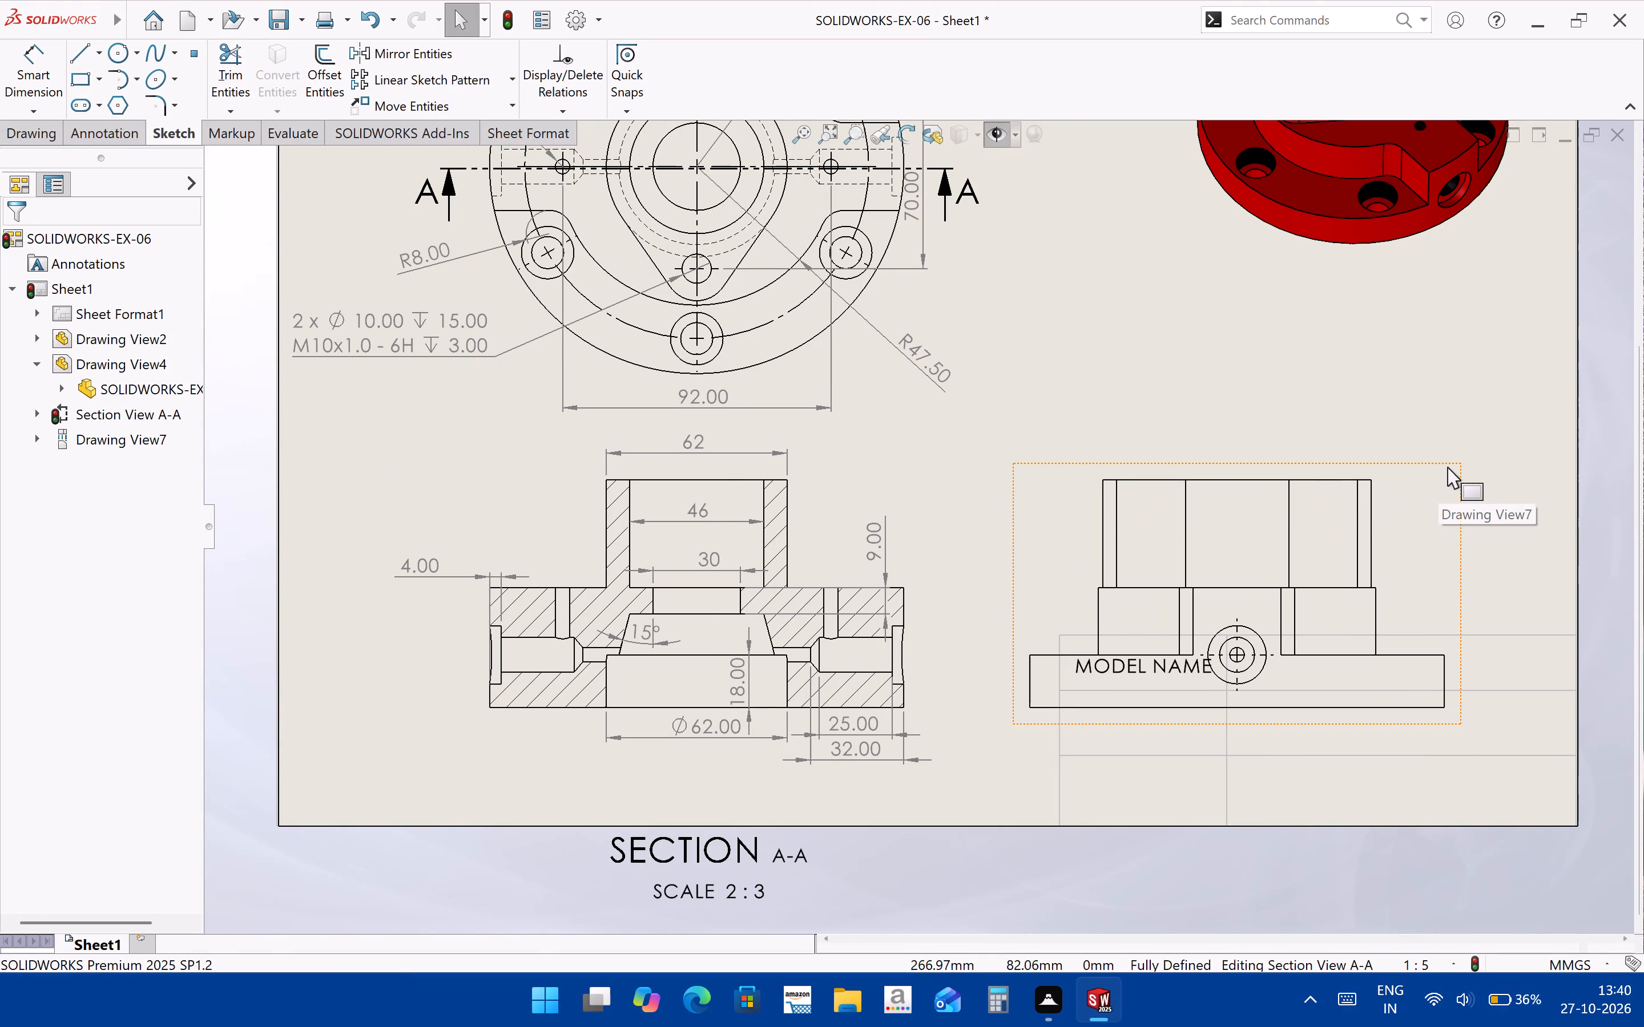
Free the projected side view from its alignment with section A-A and move it up above the title block.
drag(1453, 462, 1470, 365)
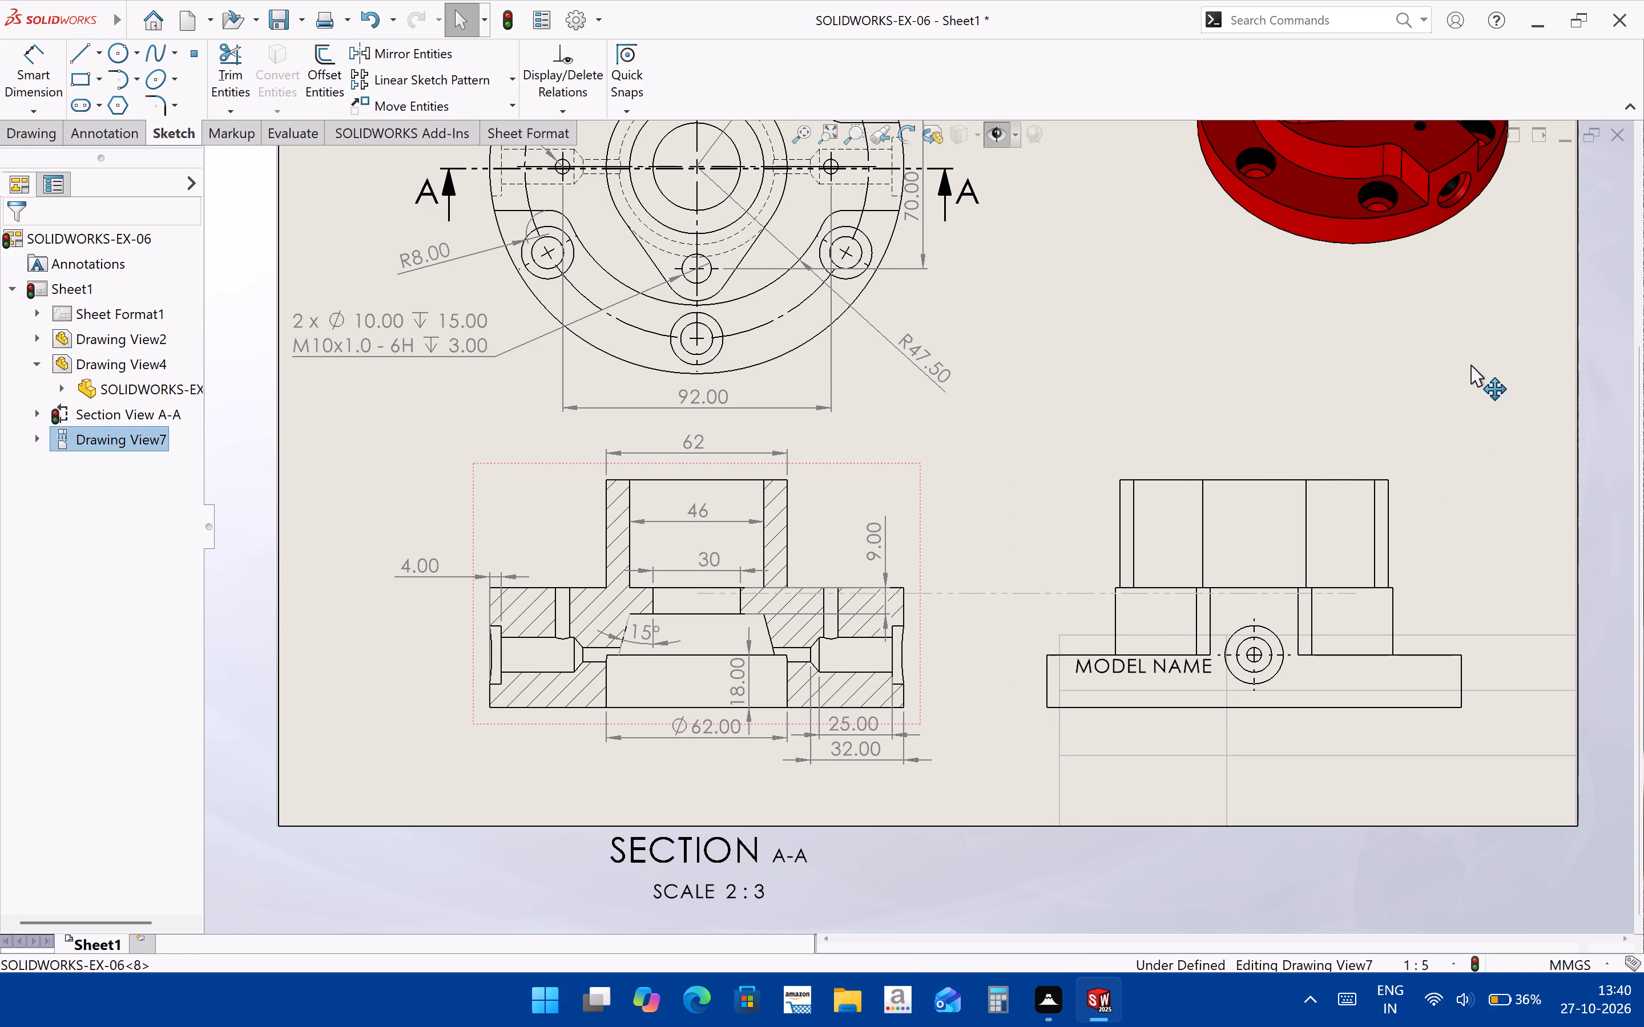
drag(1470, 365, 1473, 373)
right_click(1432, 510)
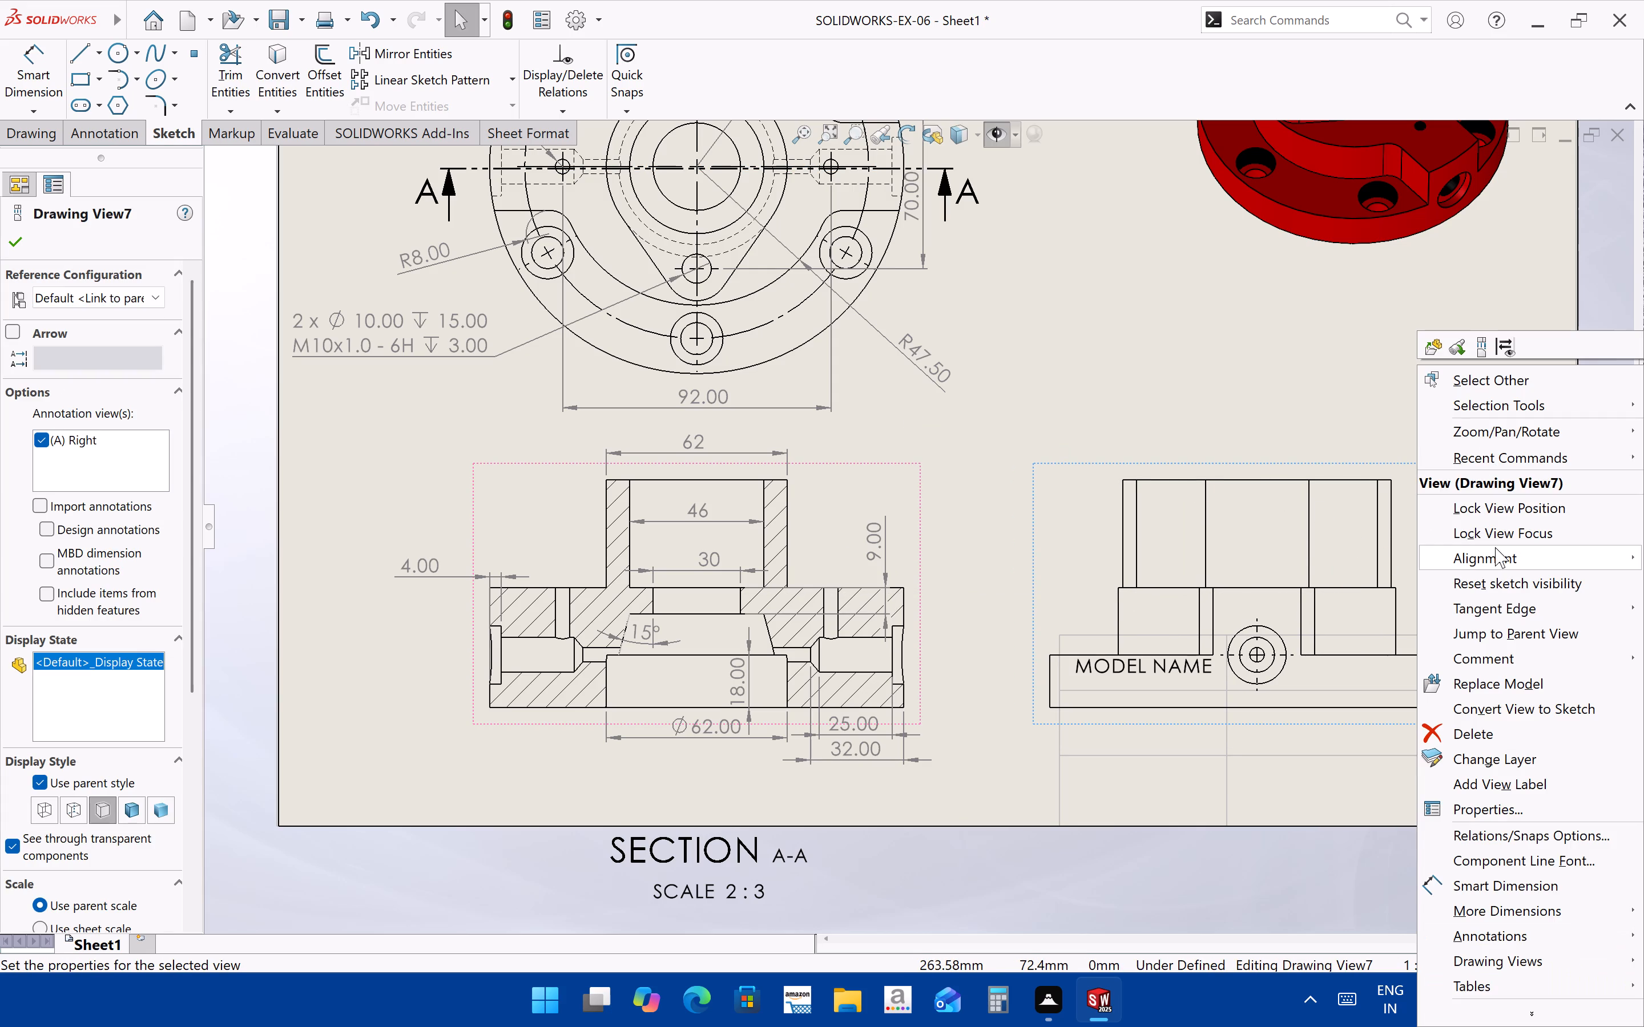
click(1288, 565)
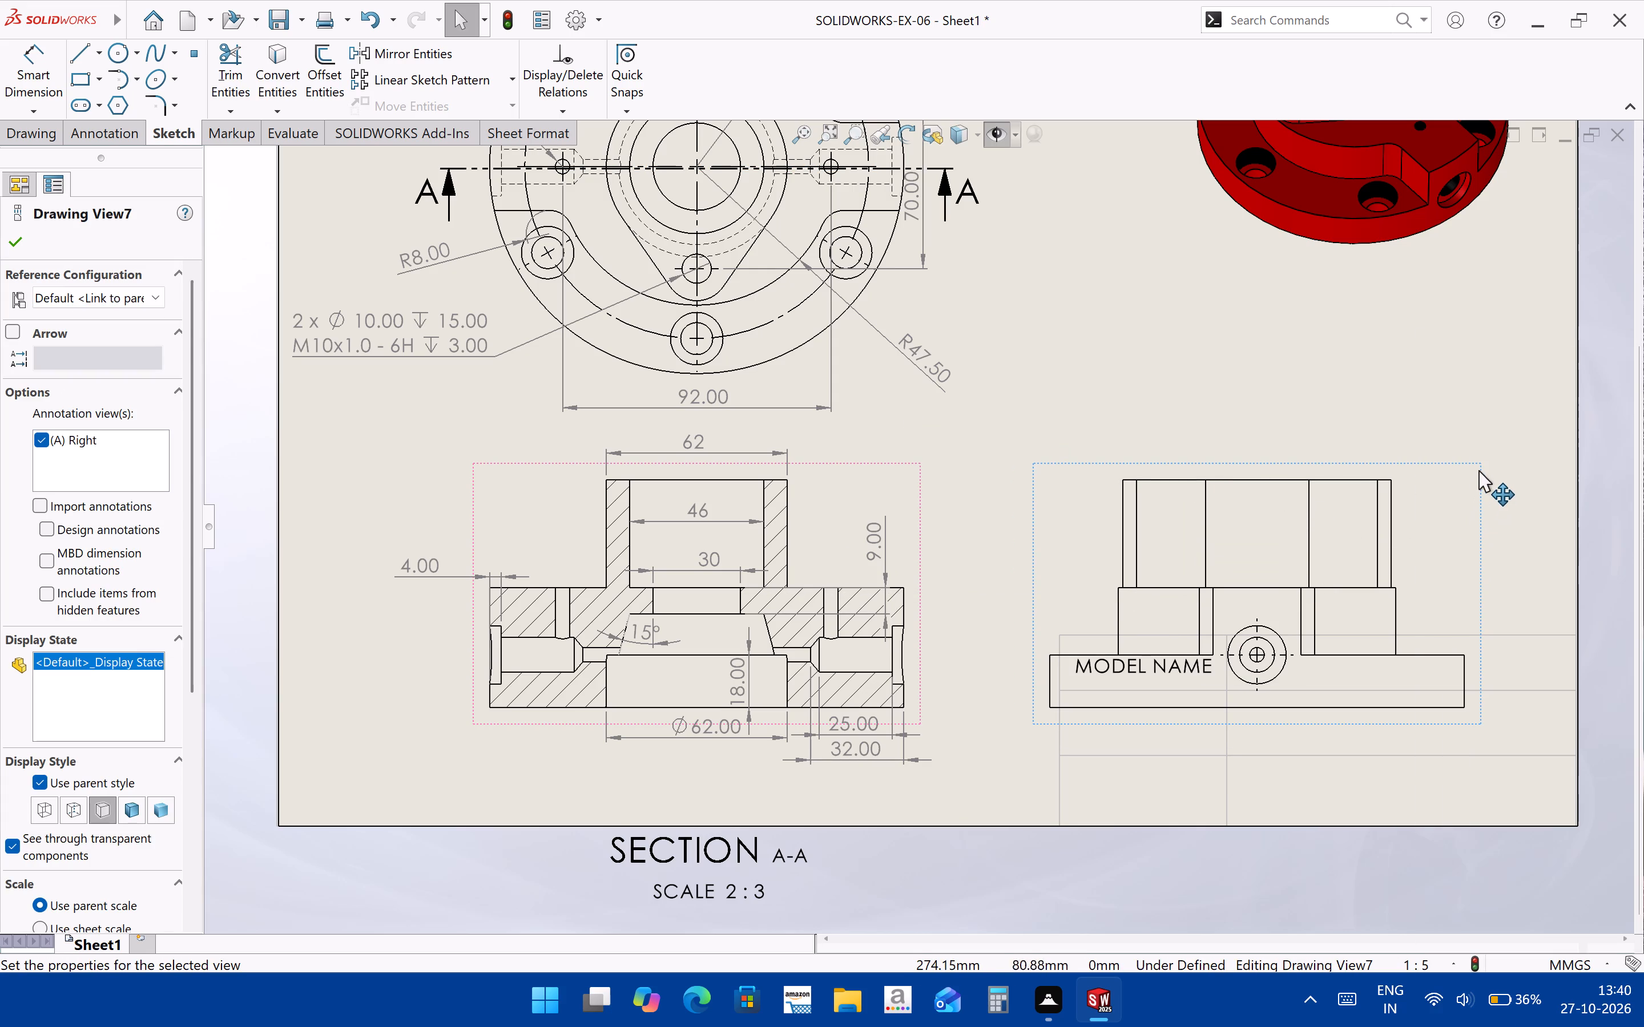
drag(1478, 469, 1551, 307)
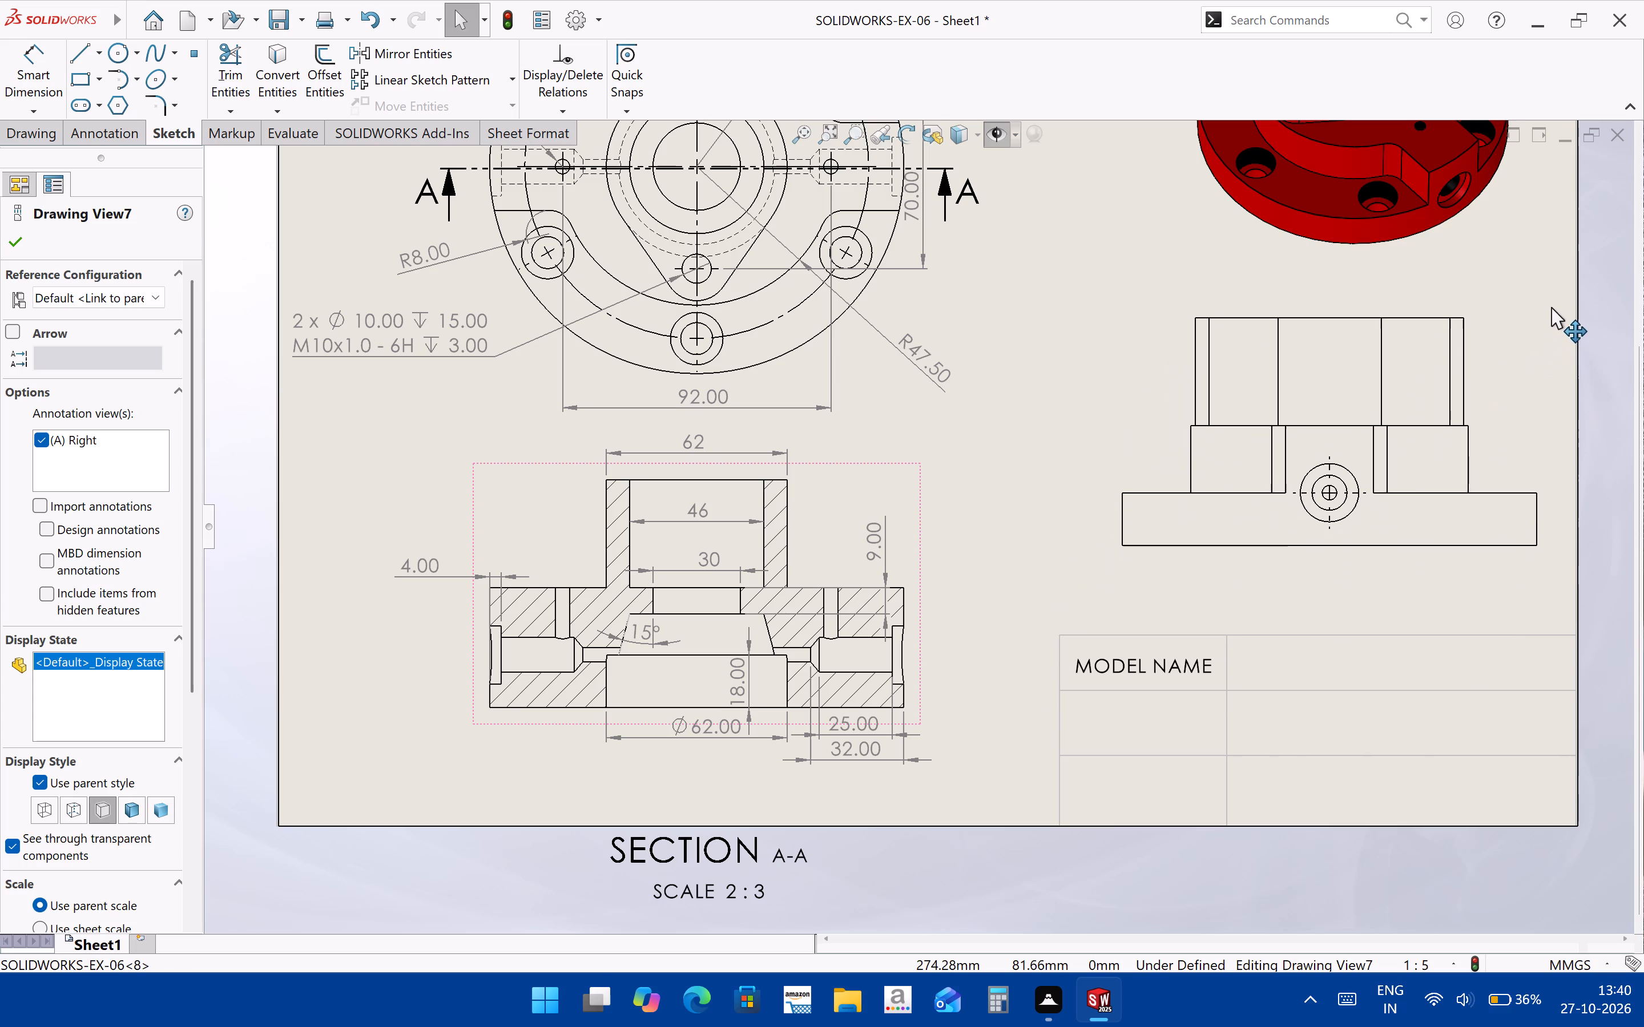
Move the shaded isometric view slightly up and toward the flange view, giving more room above the side view.
drag(1551, 307, 1552, 294)
middle_drag(1367, 585, 1228, 694)
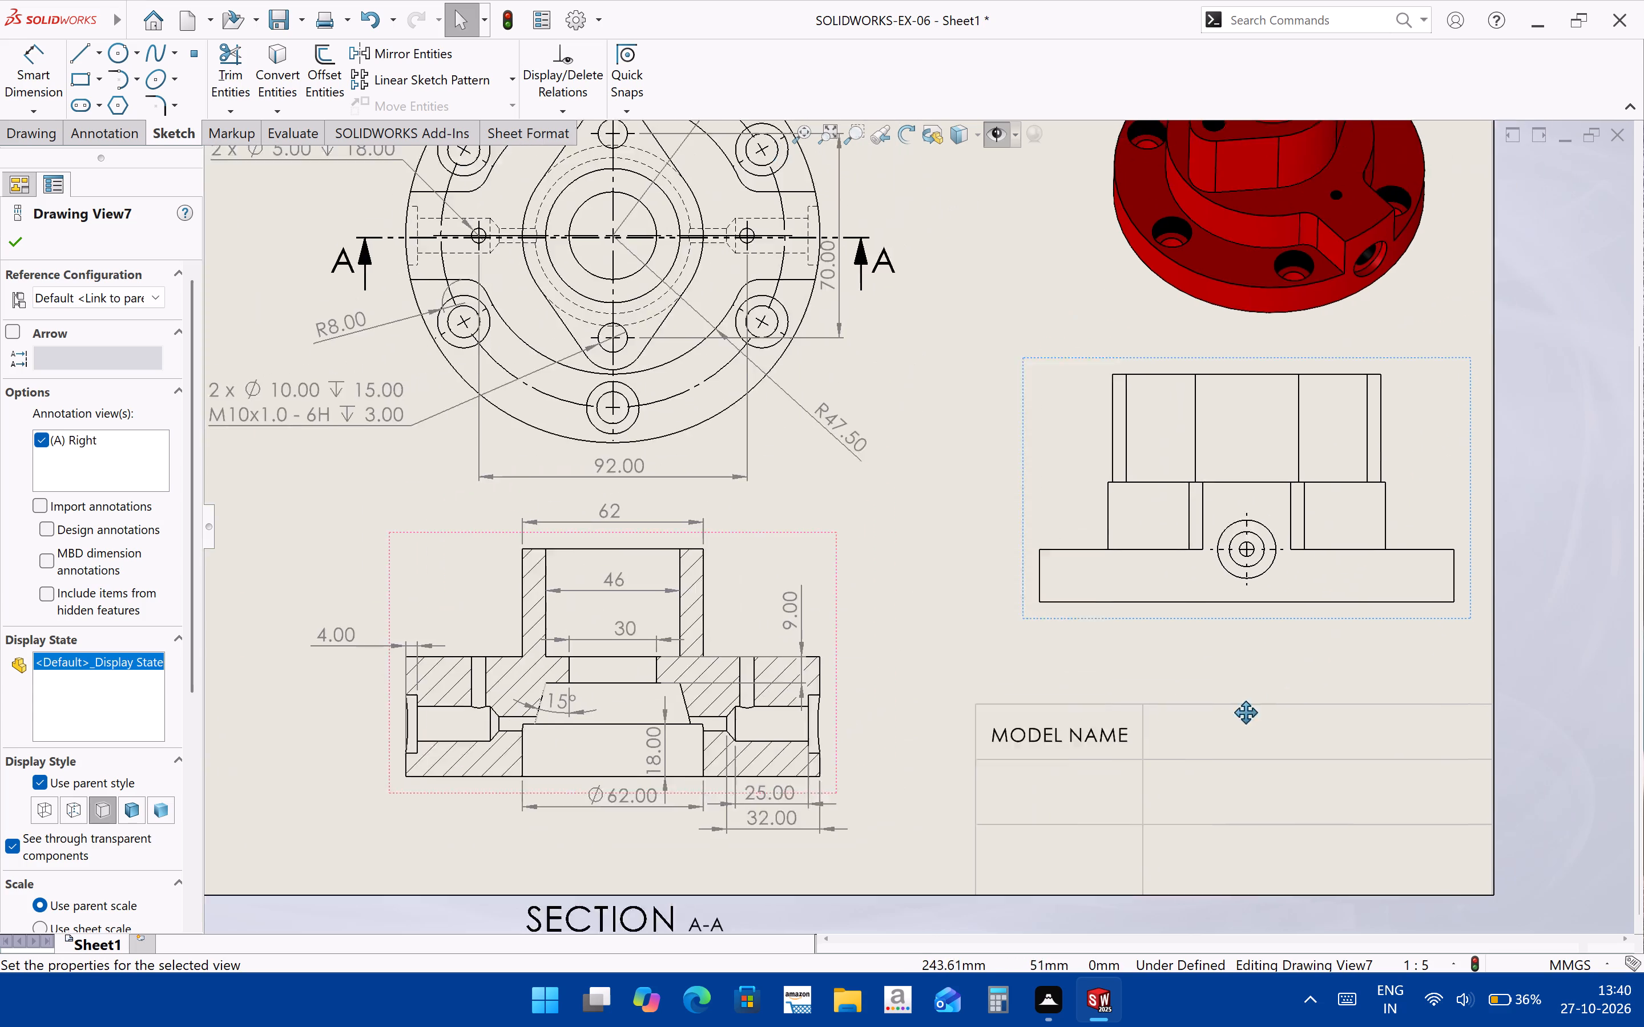
middle_drag(1228, 694, 1160, 807)
scroll(1104, 447, up, 2)
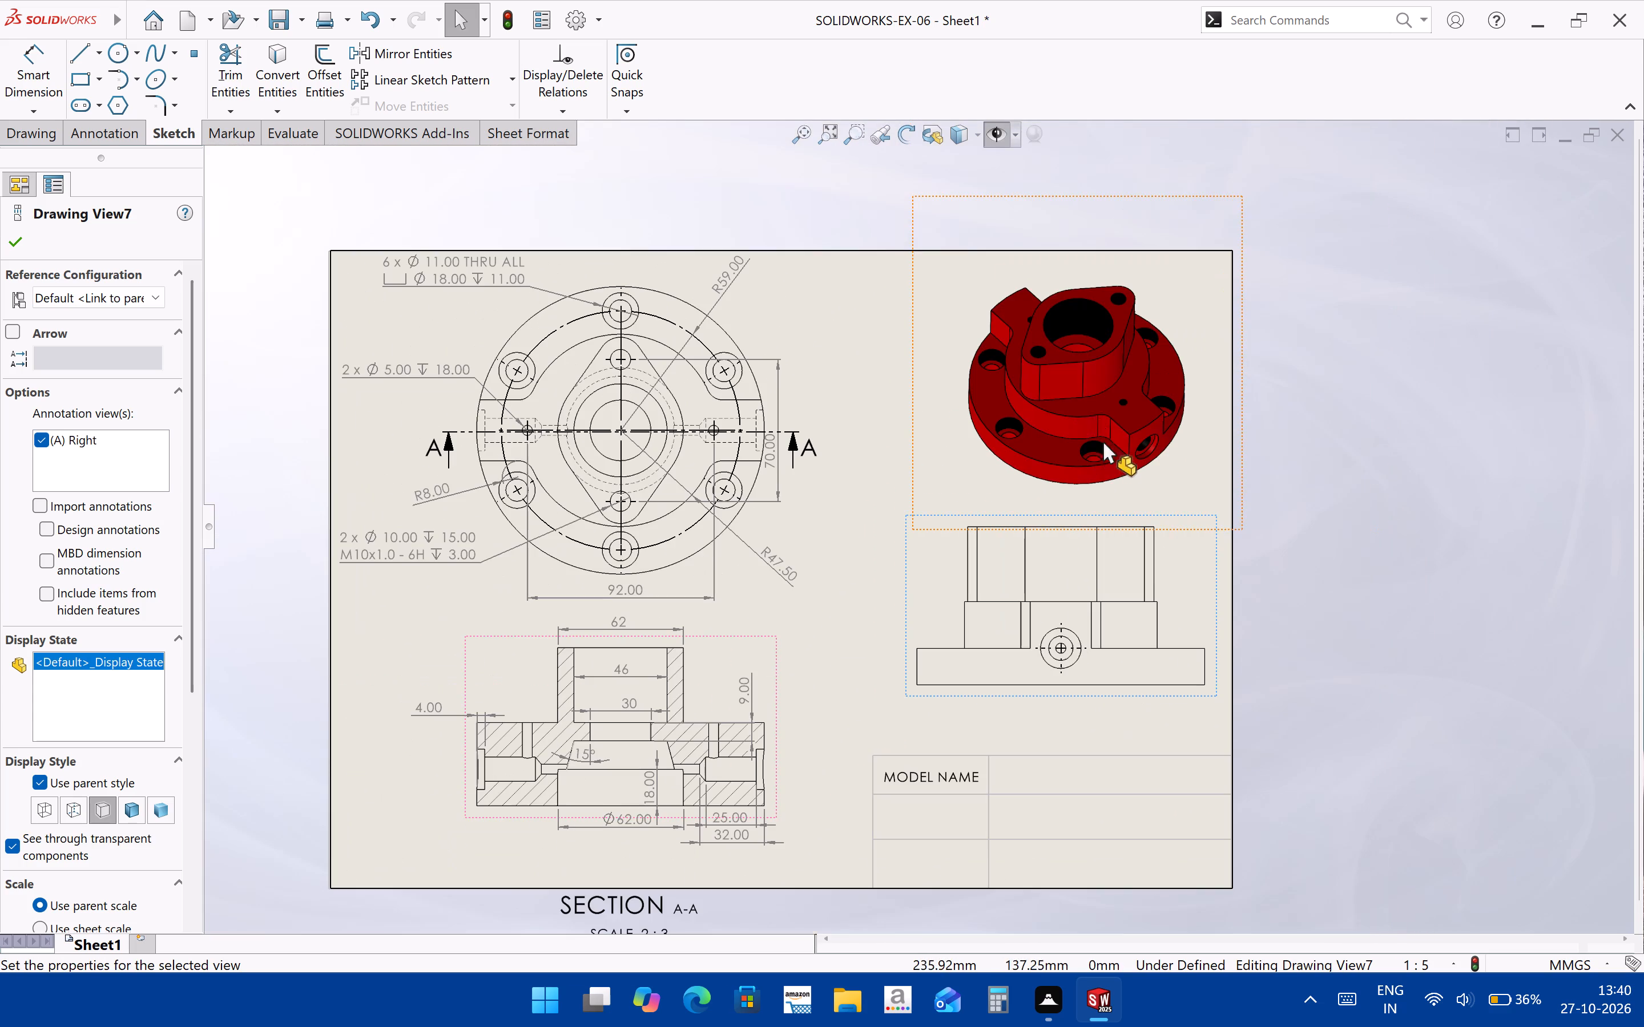
drag(909, 201, 891, 178)
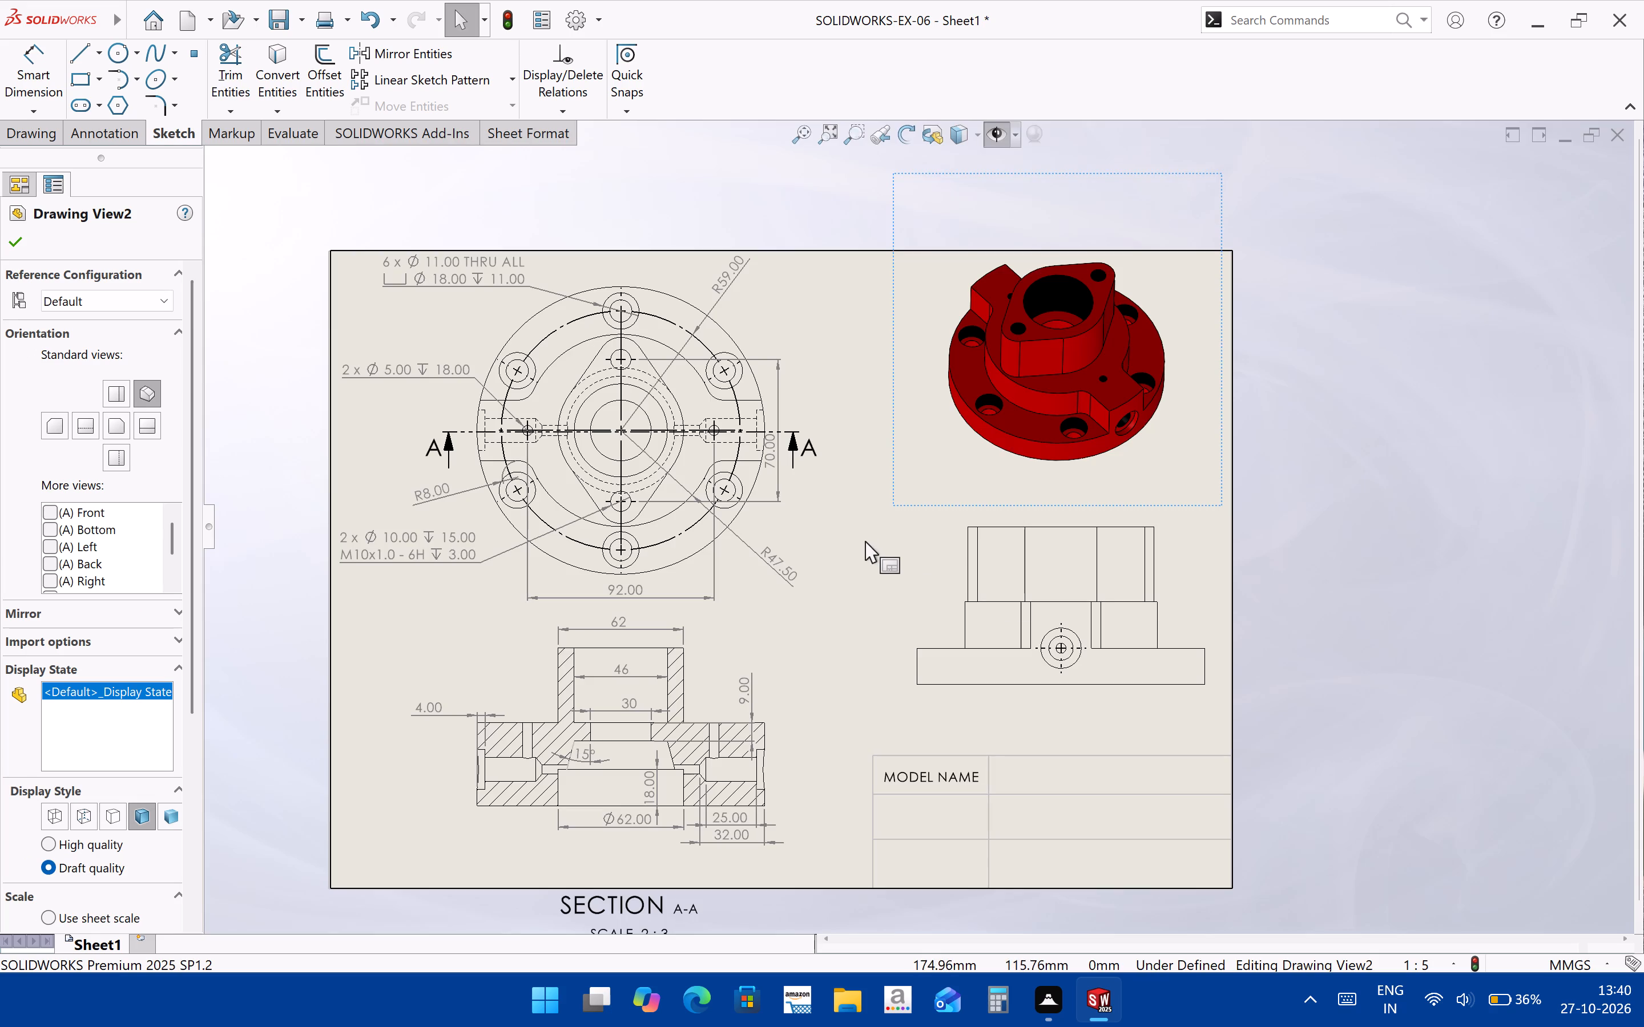
Nudge the projected side view slightly down and to the left, between the isometric view and the title block.
scroll(1148, 676, up, 2)
click(1123, 631)
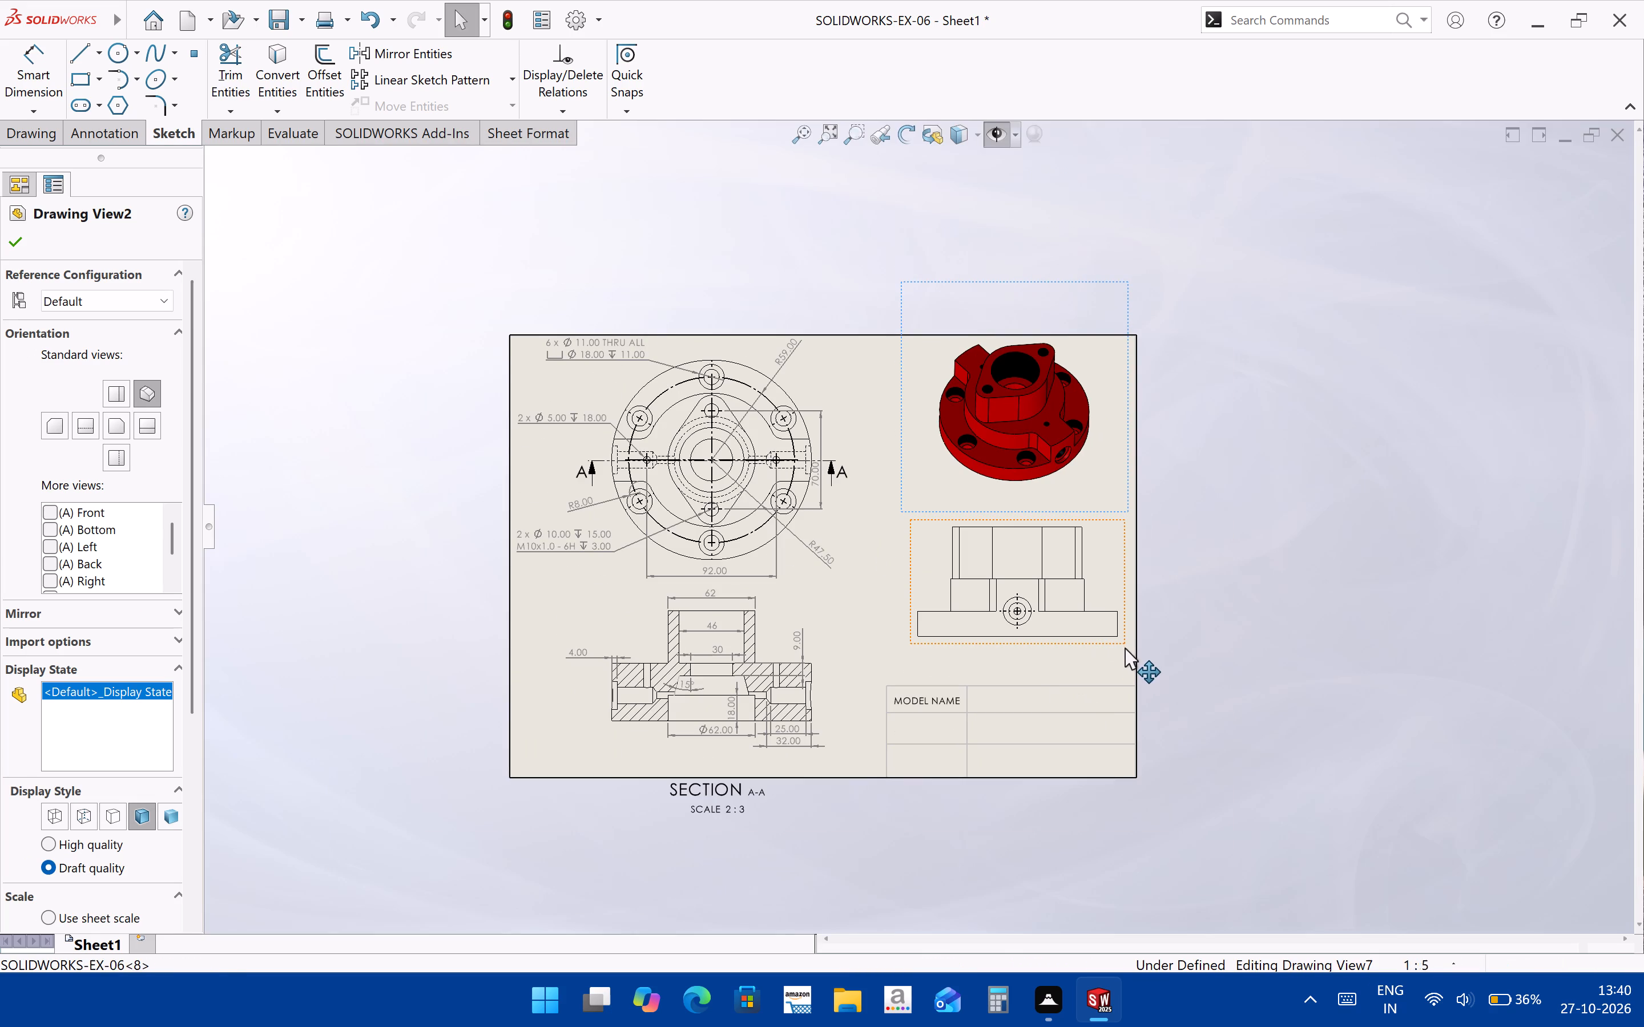
drag(1121, 642, 1113, 649)
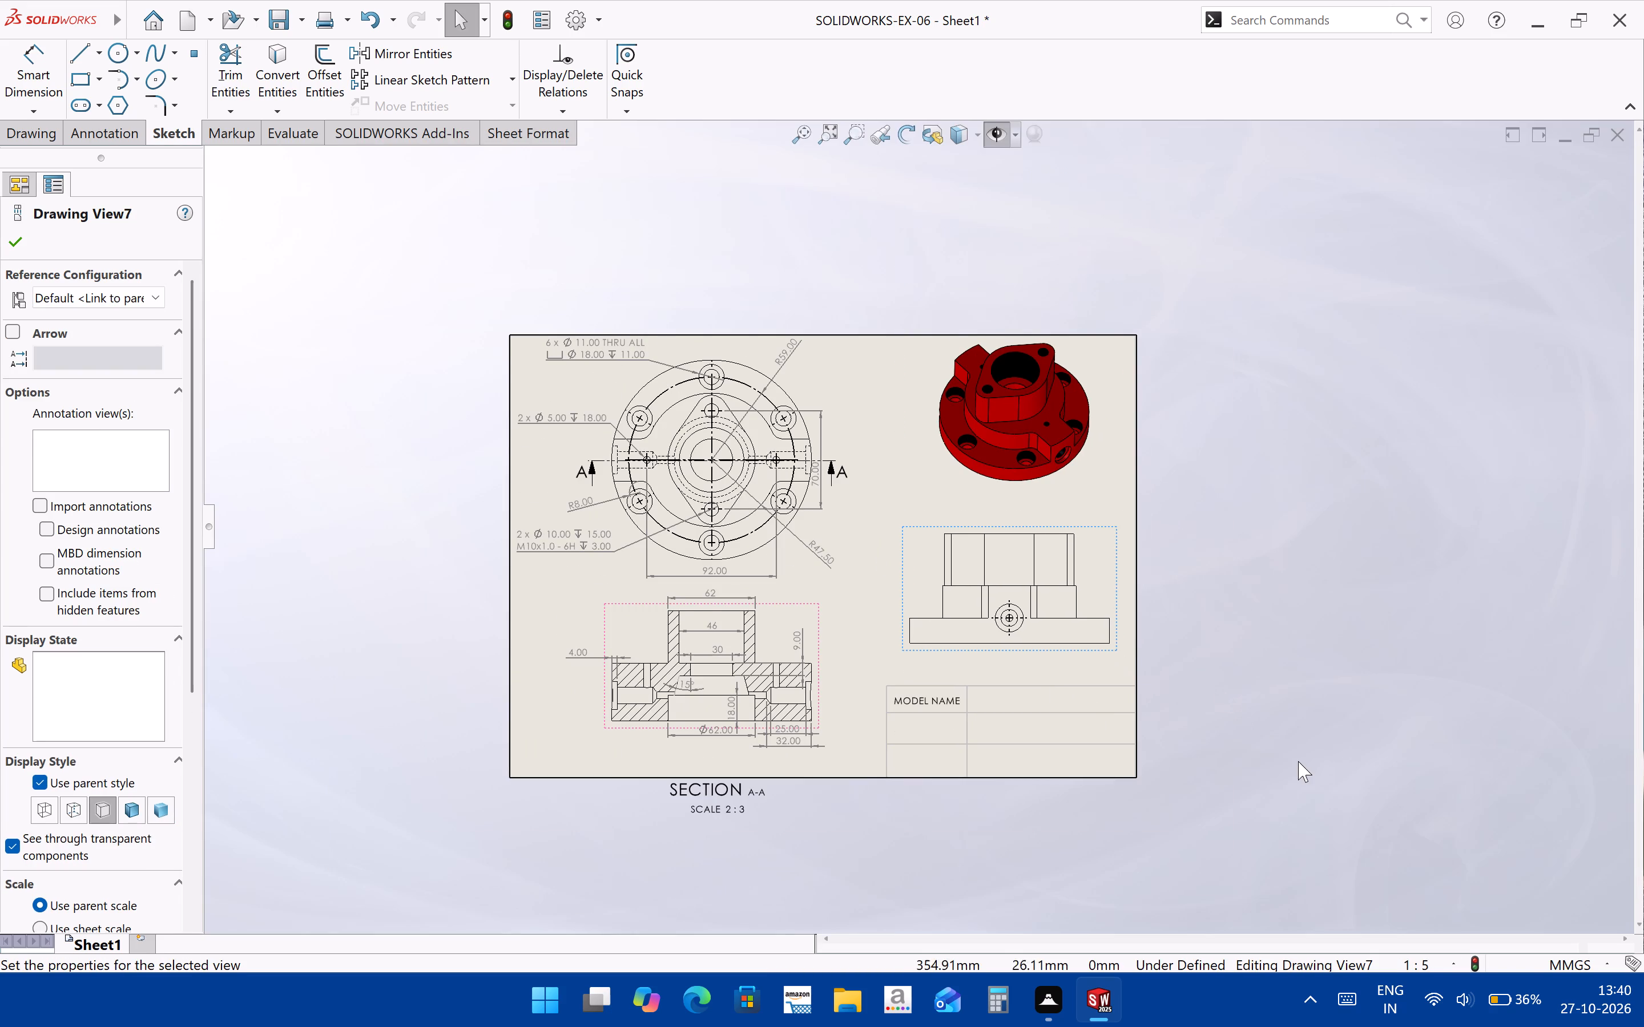
click(836, 859)
Dimension the base flange's outer diameter in the side view, placing the text just beneath the flange.
scroll(765, 794, down, 2)
scroll(1006, 595, down, 2)
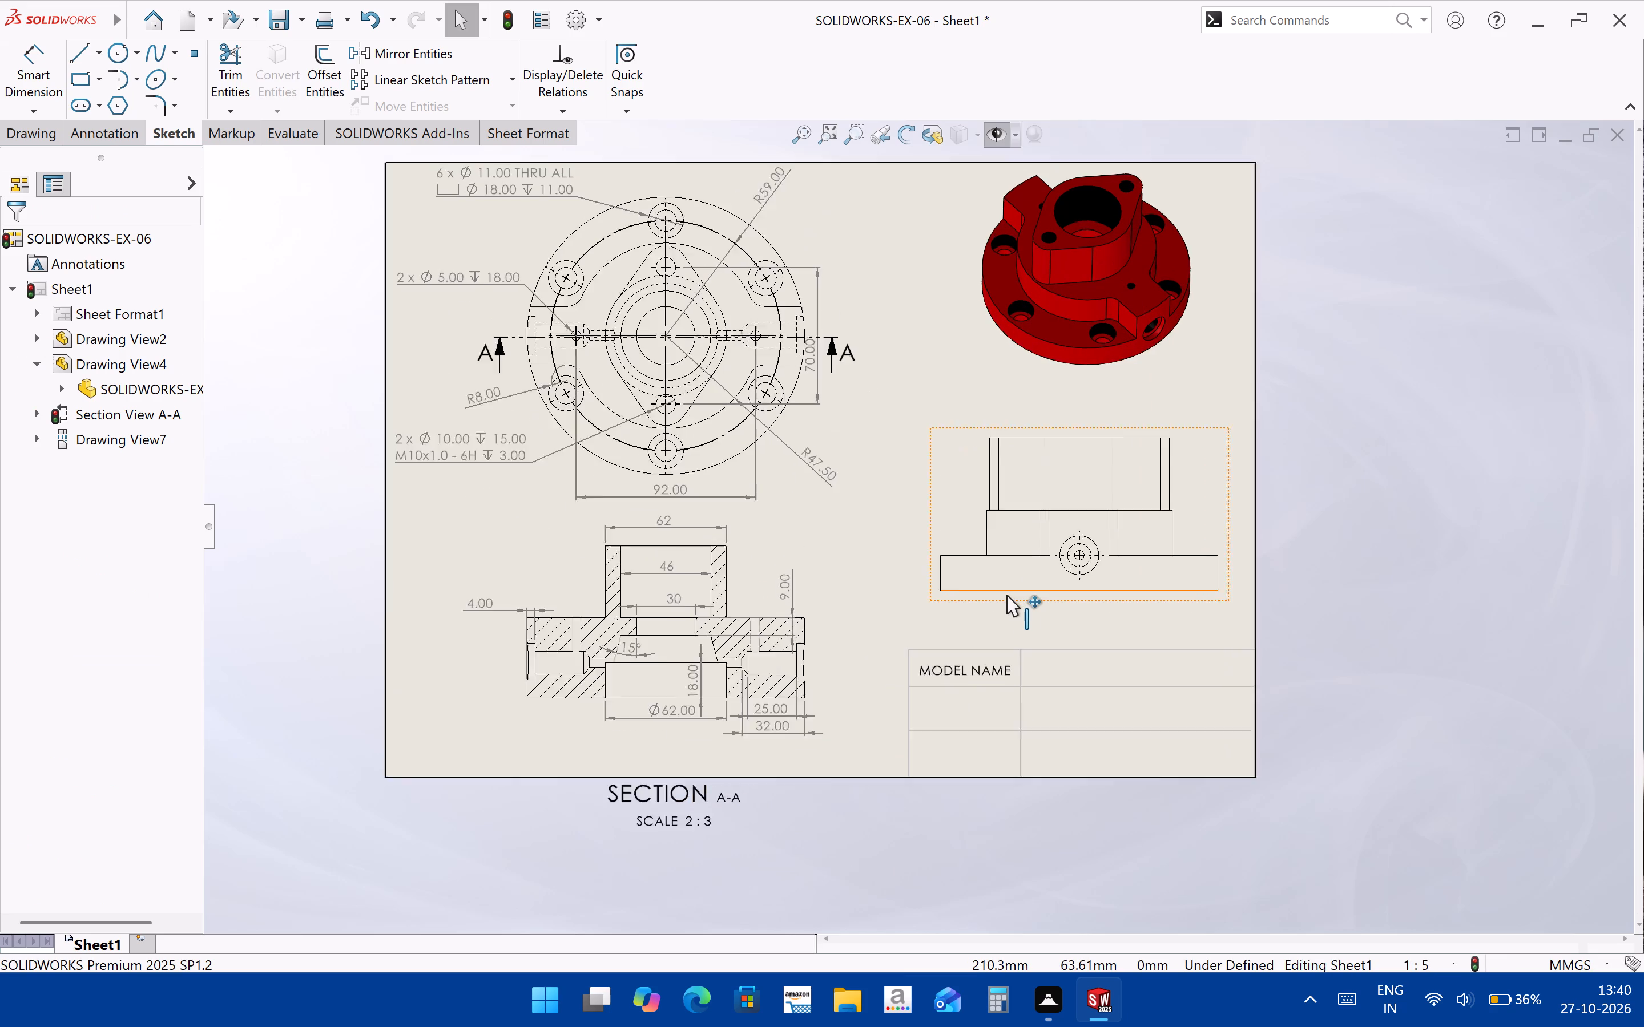
scroll(1006, 595, down, 2)
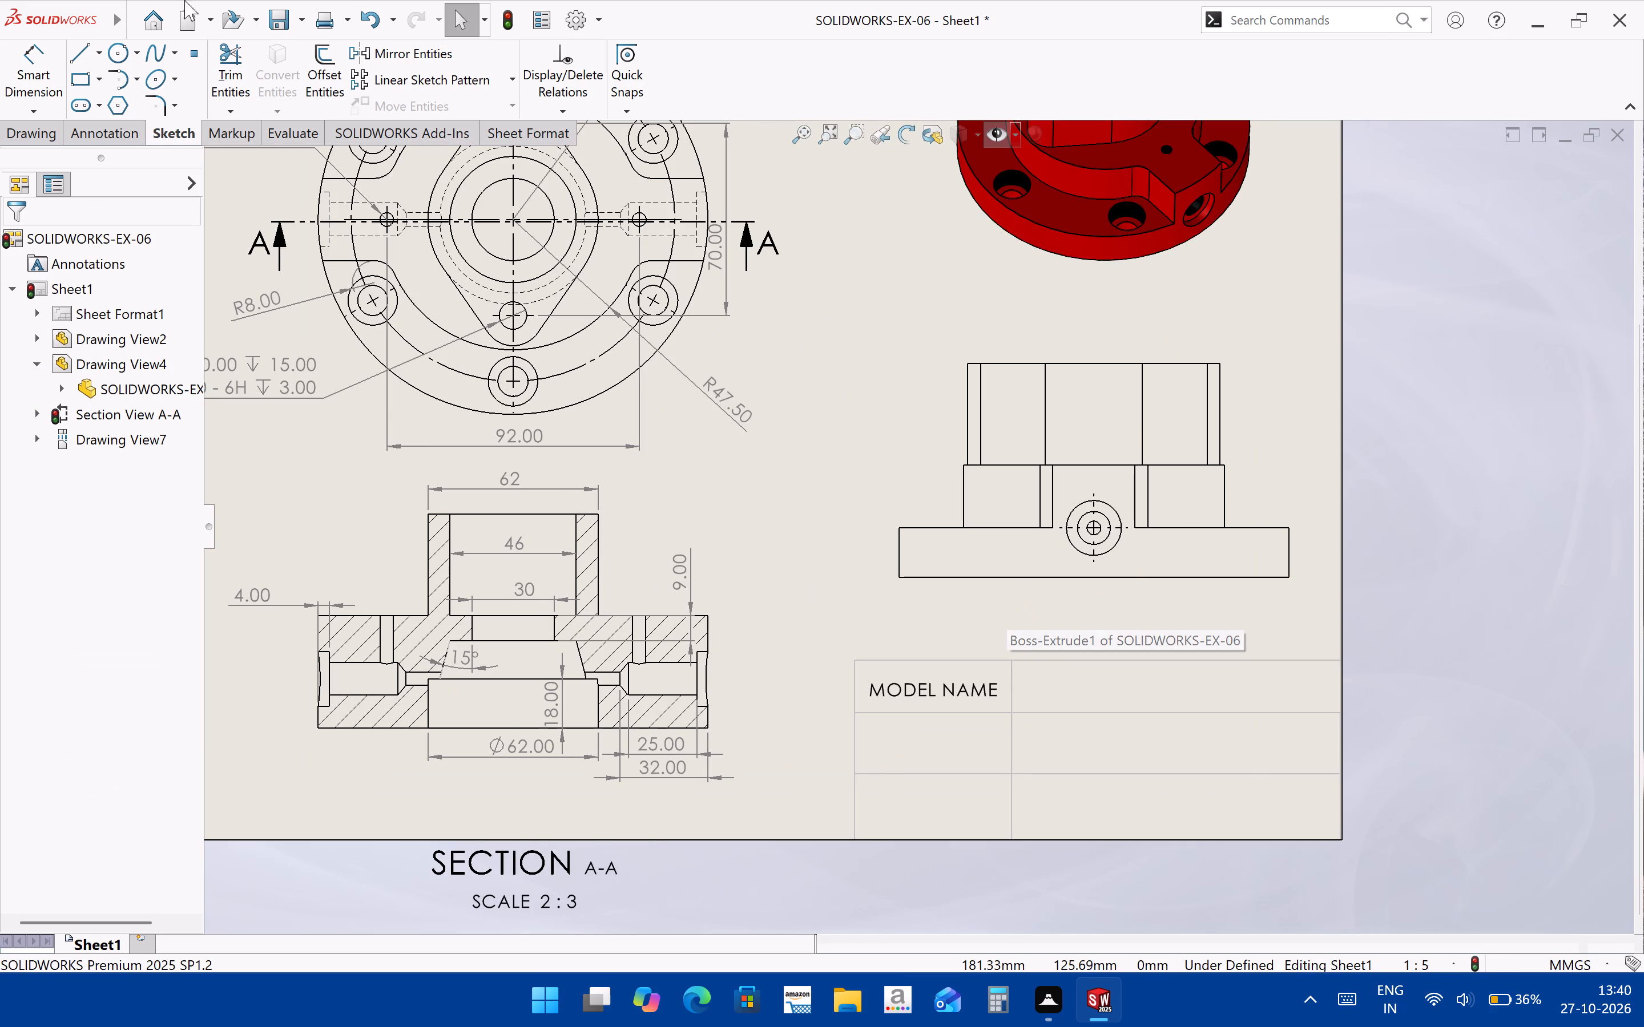
click(10, 92)
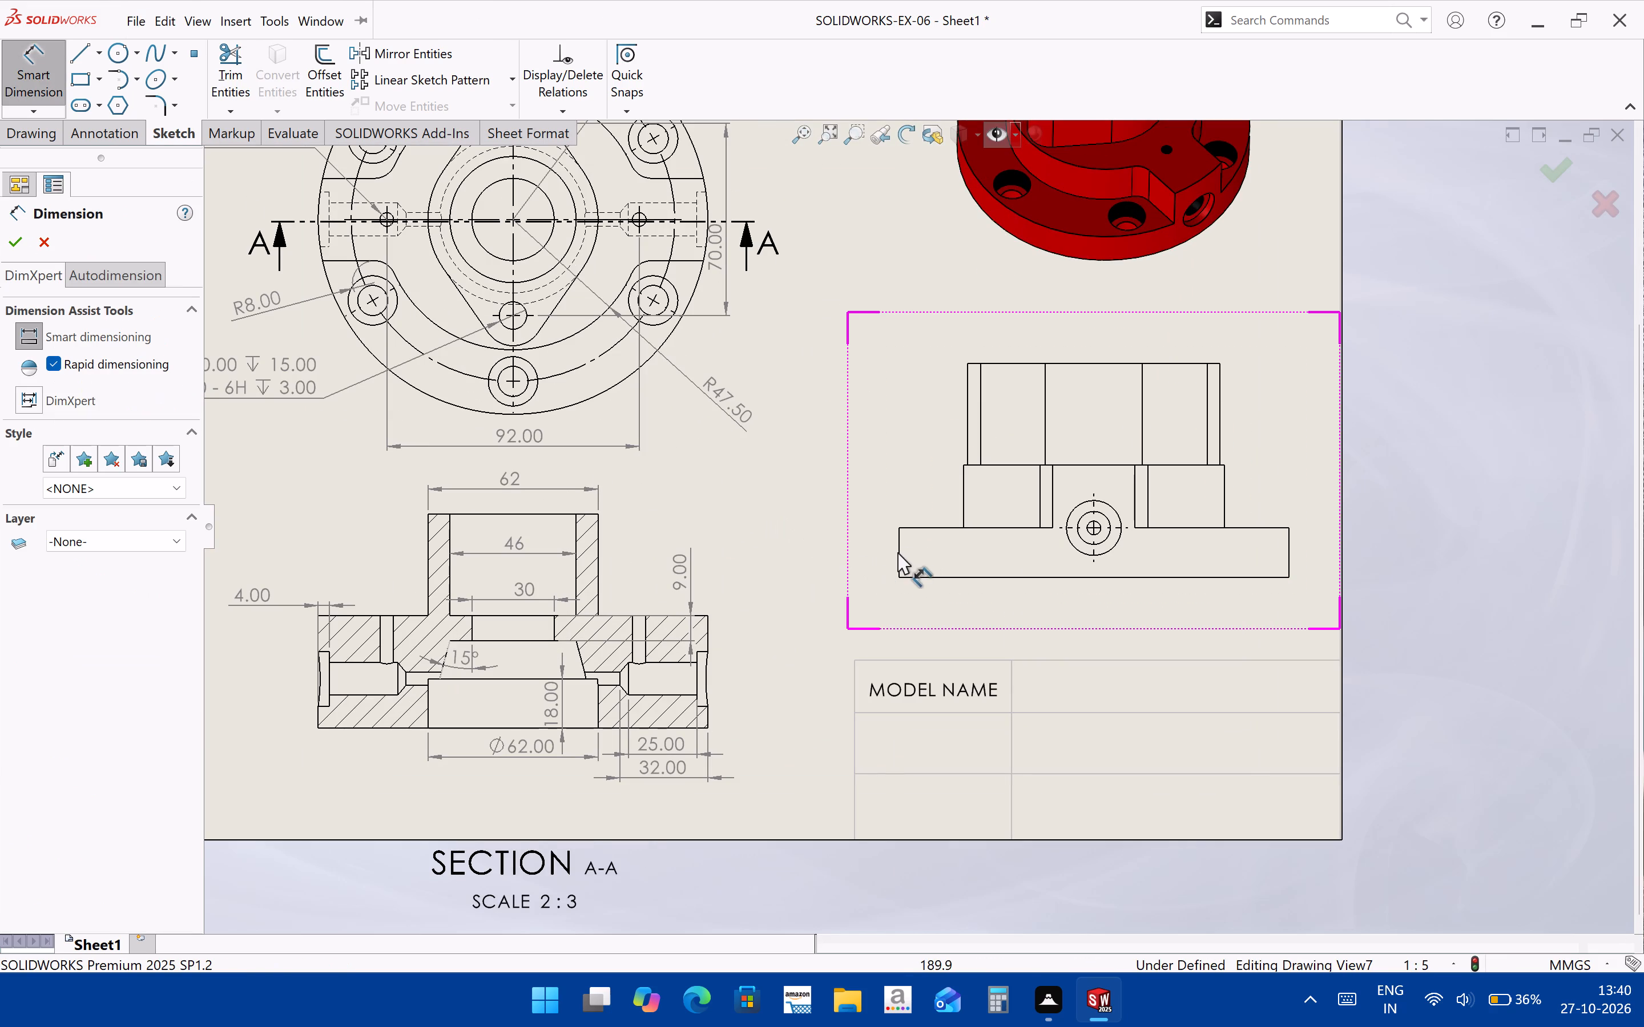
click(896, 553)
click(897, 553)
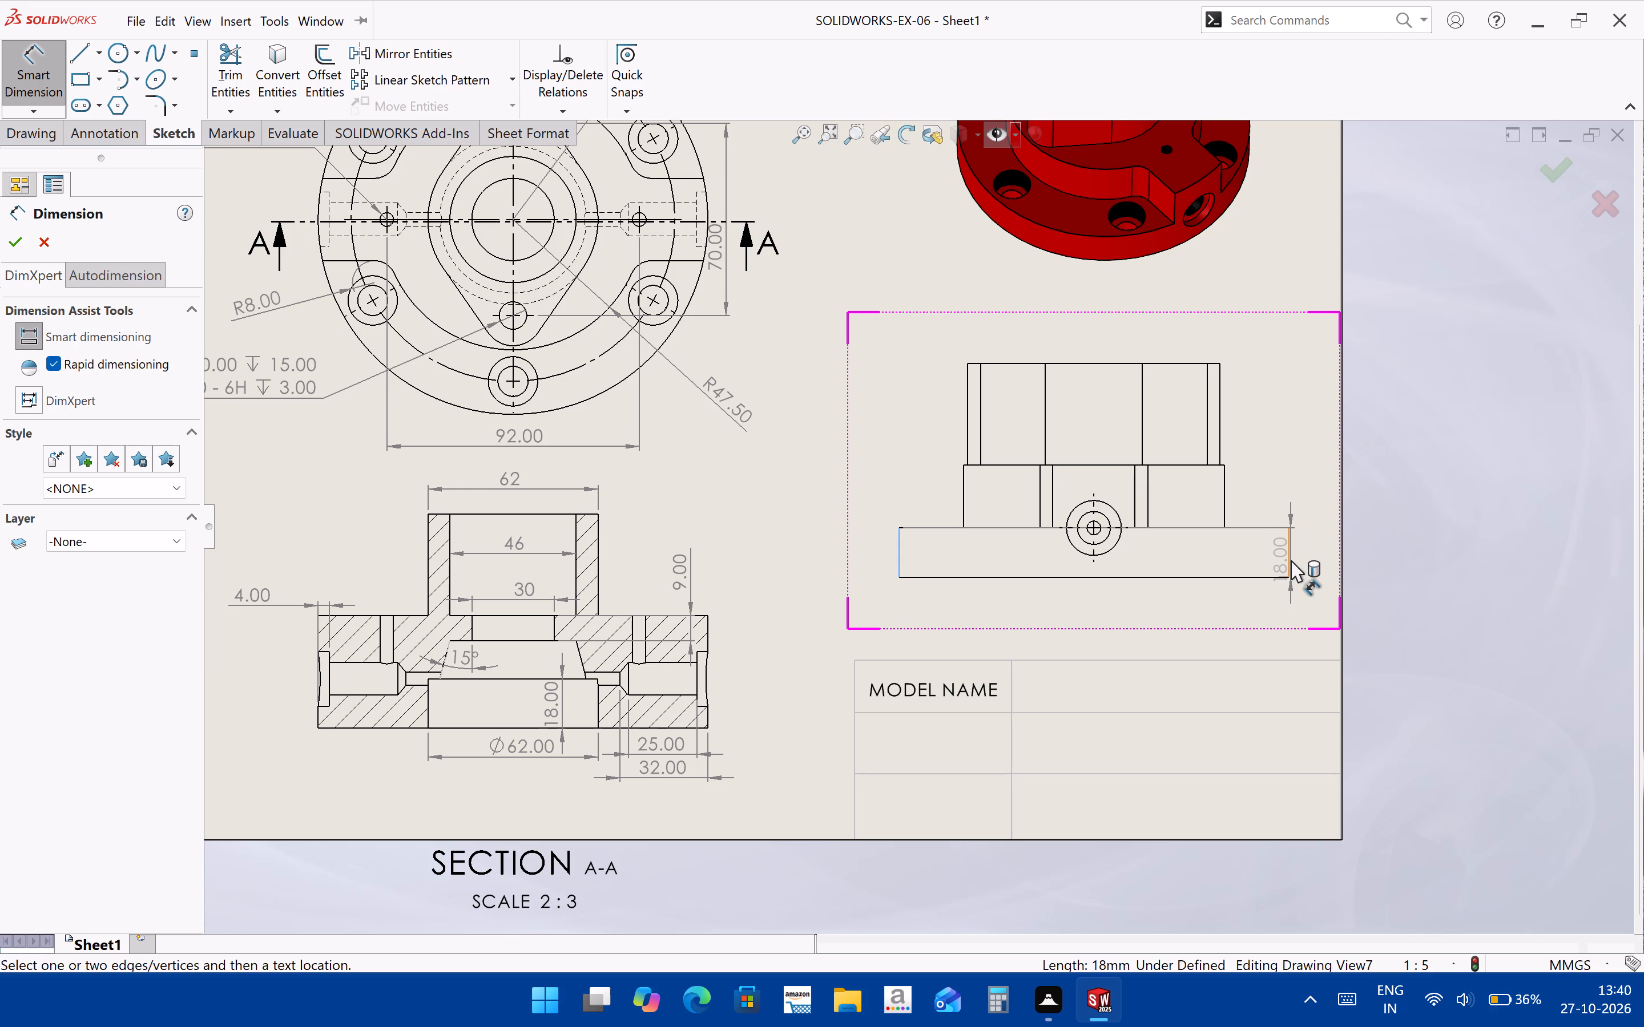
click(1291, 560)
click(1093, 609)
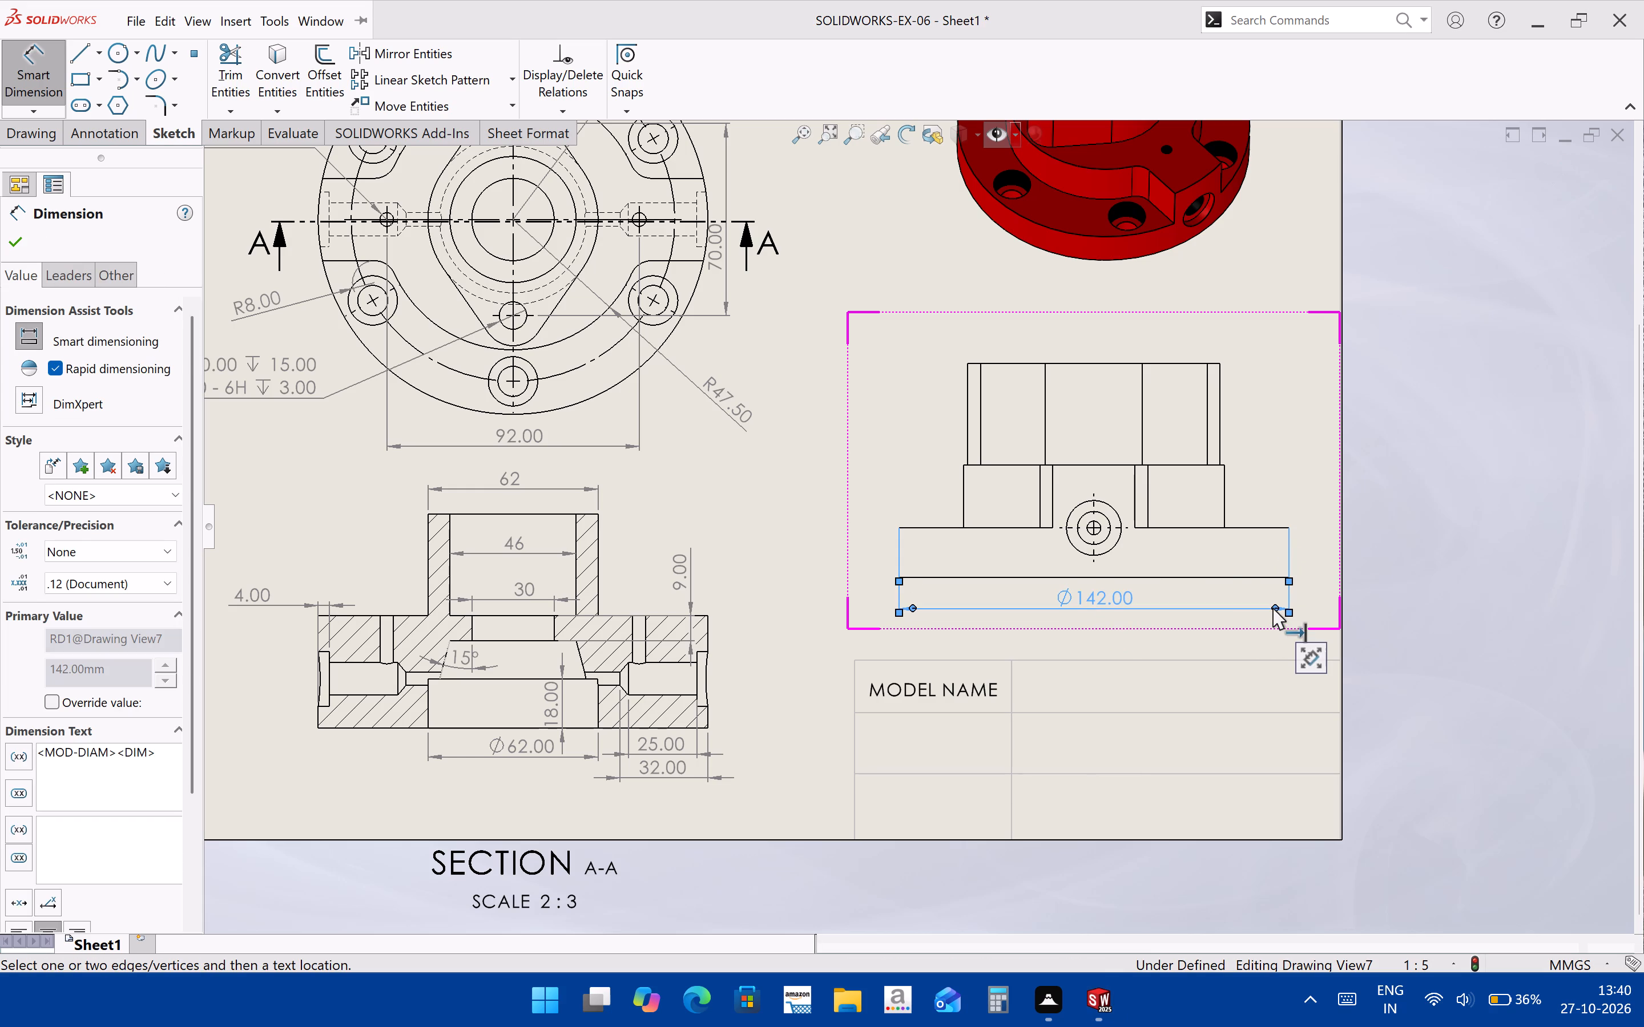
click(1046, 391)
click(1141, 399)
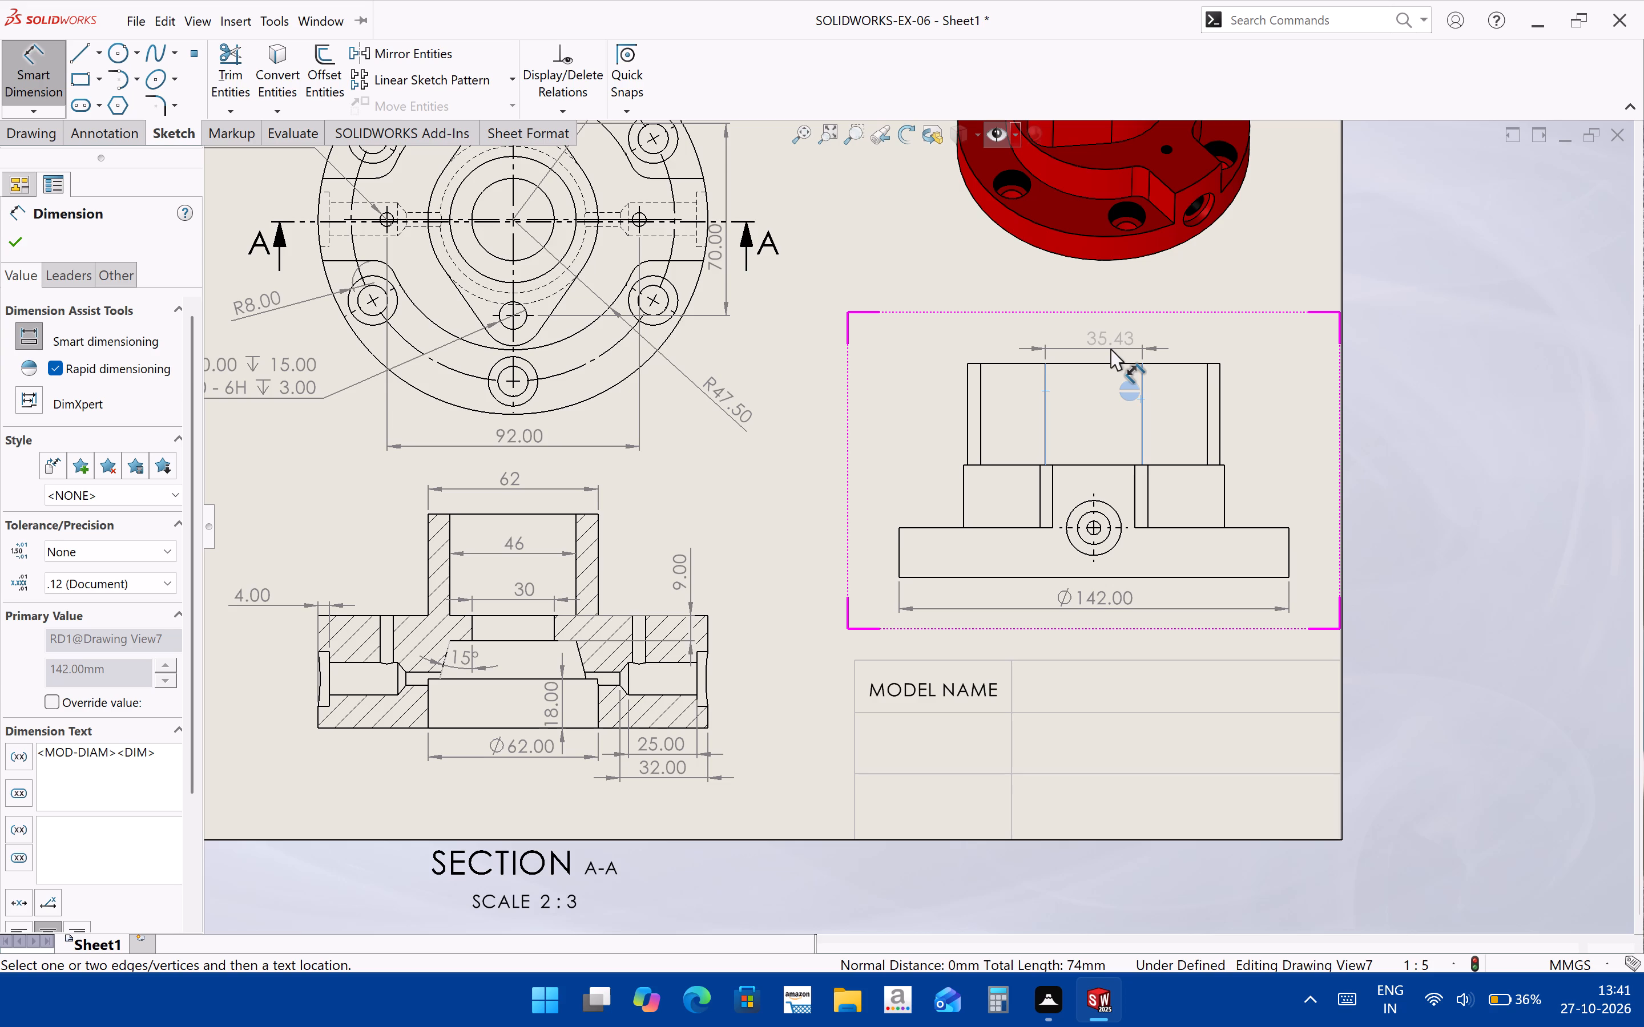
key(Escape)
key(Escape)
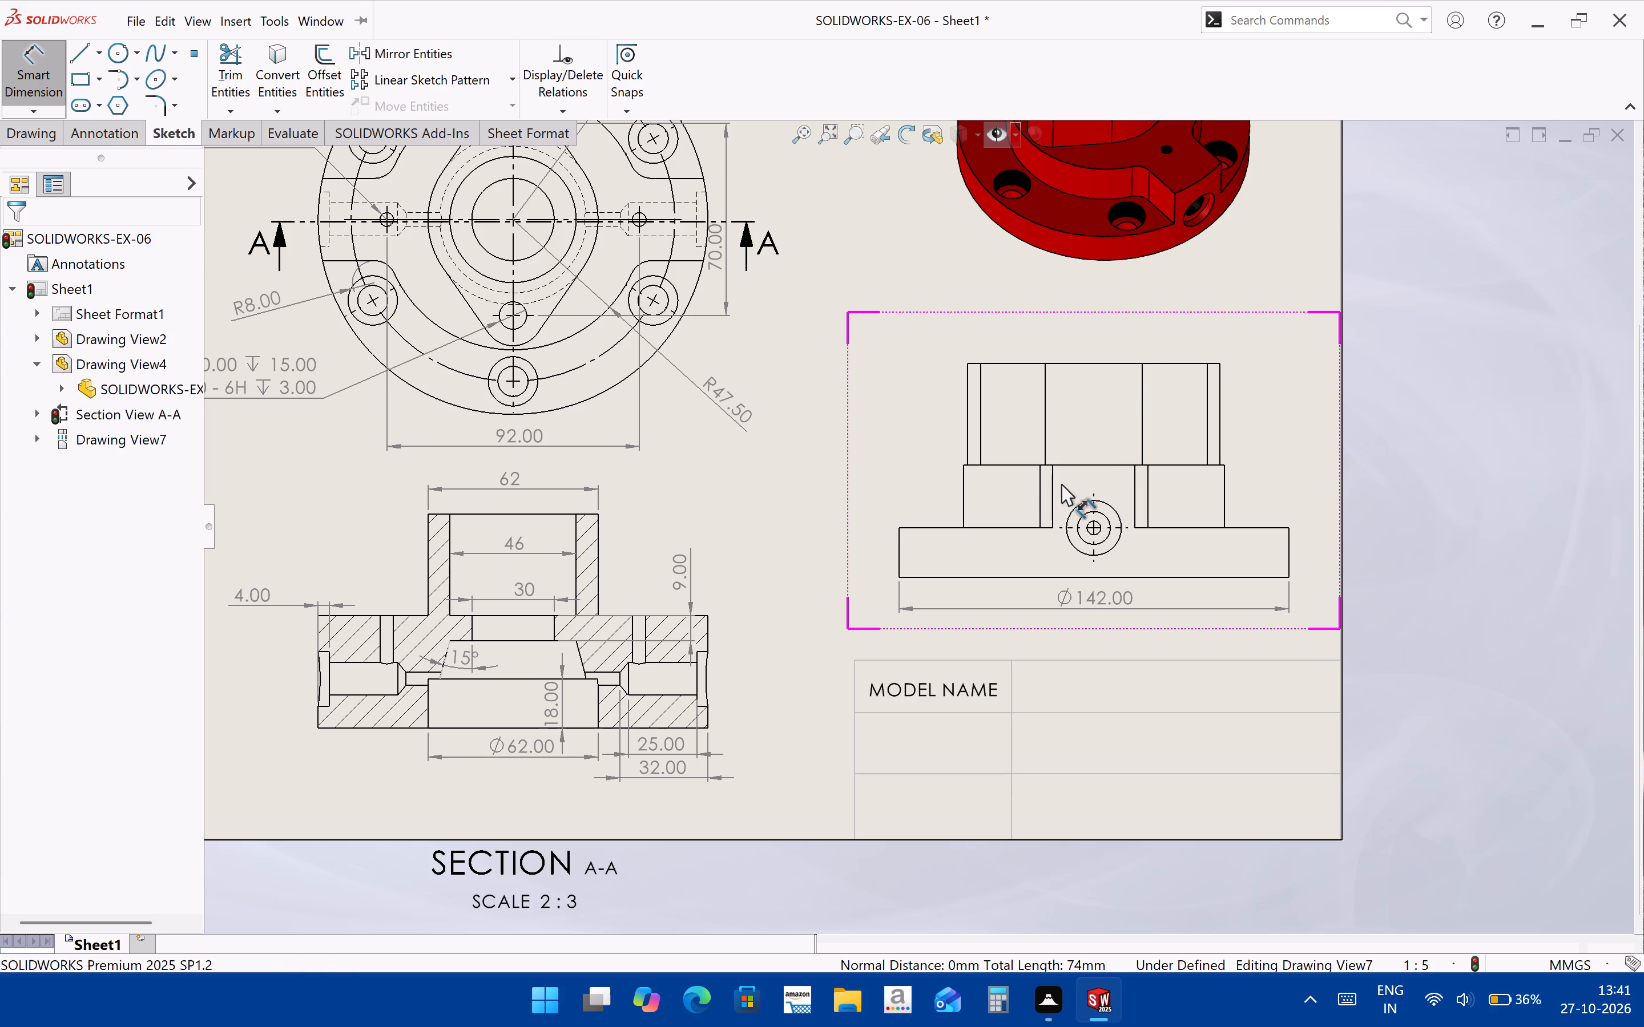
Dimension the width of the lug around the side hole in the side view, placing the text above the view.
click(1054, 487)
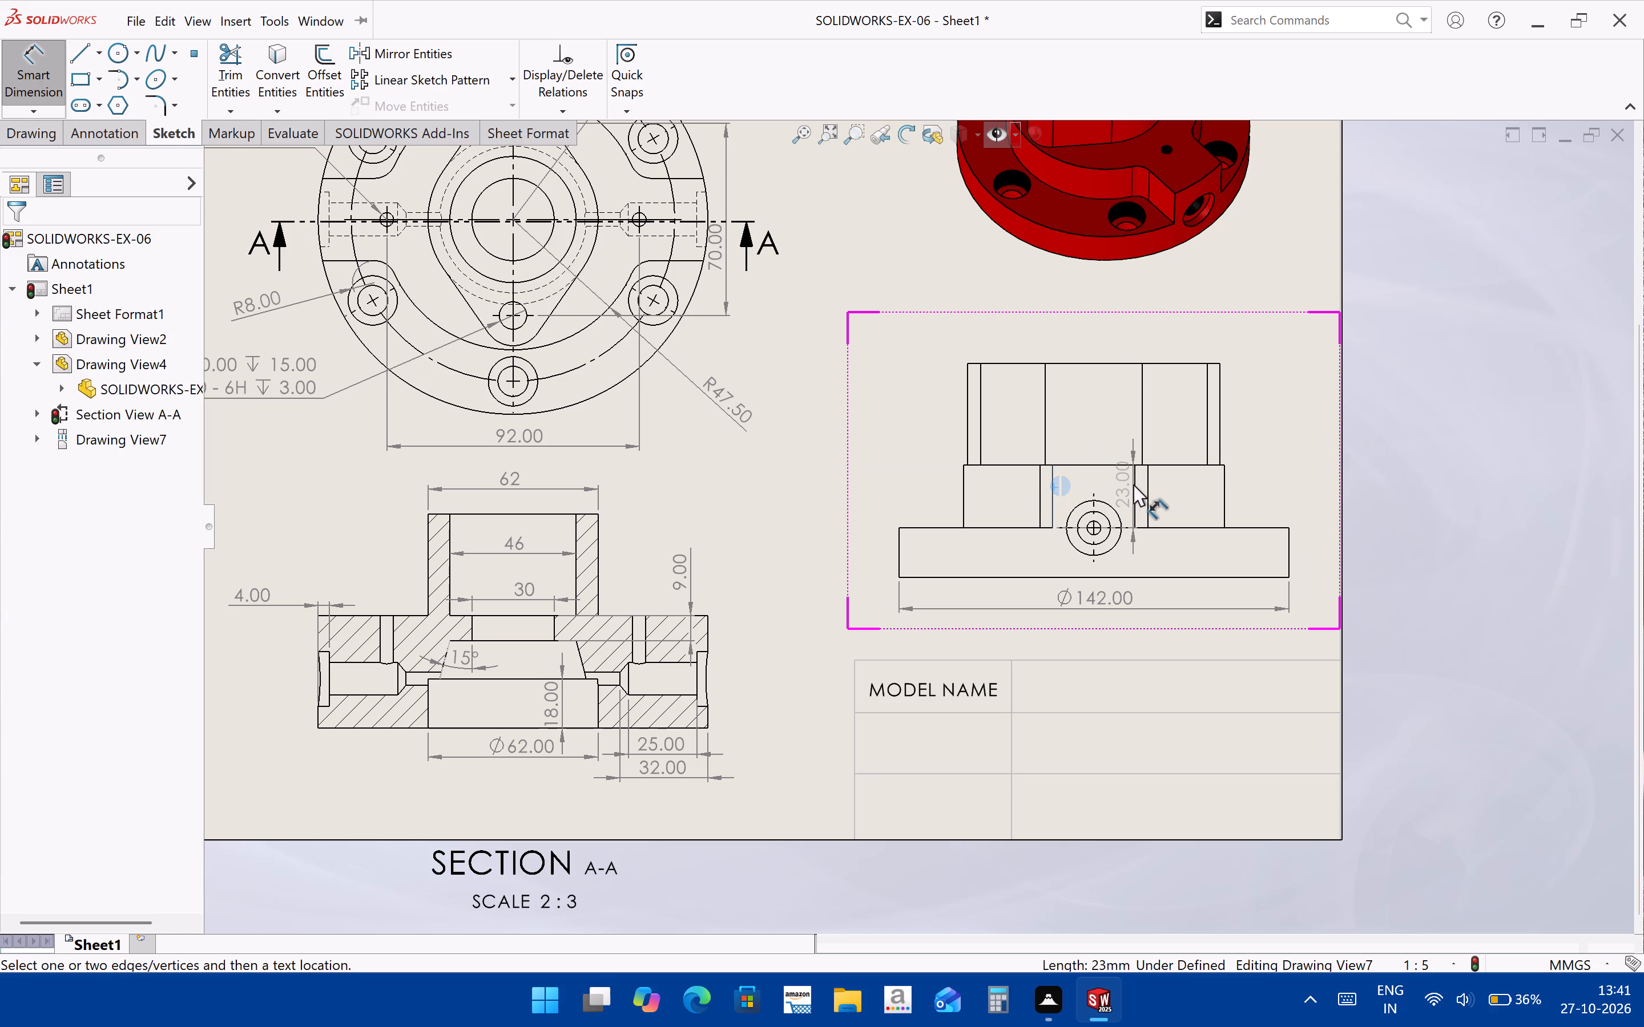
click(1134, 484)
click(1094, 338)
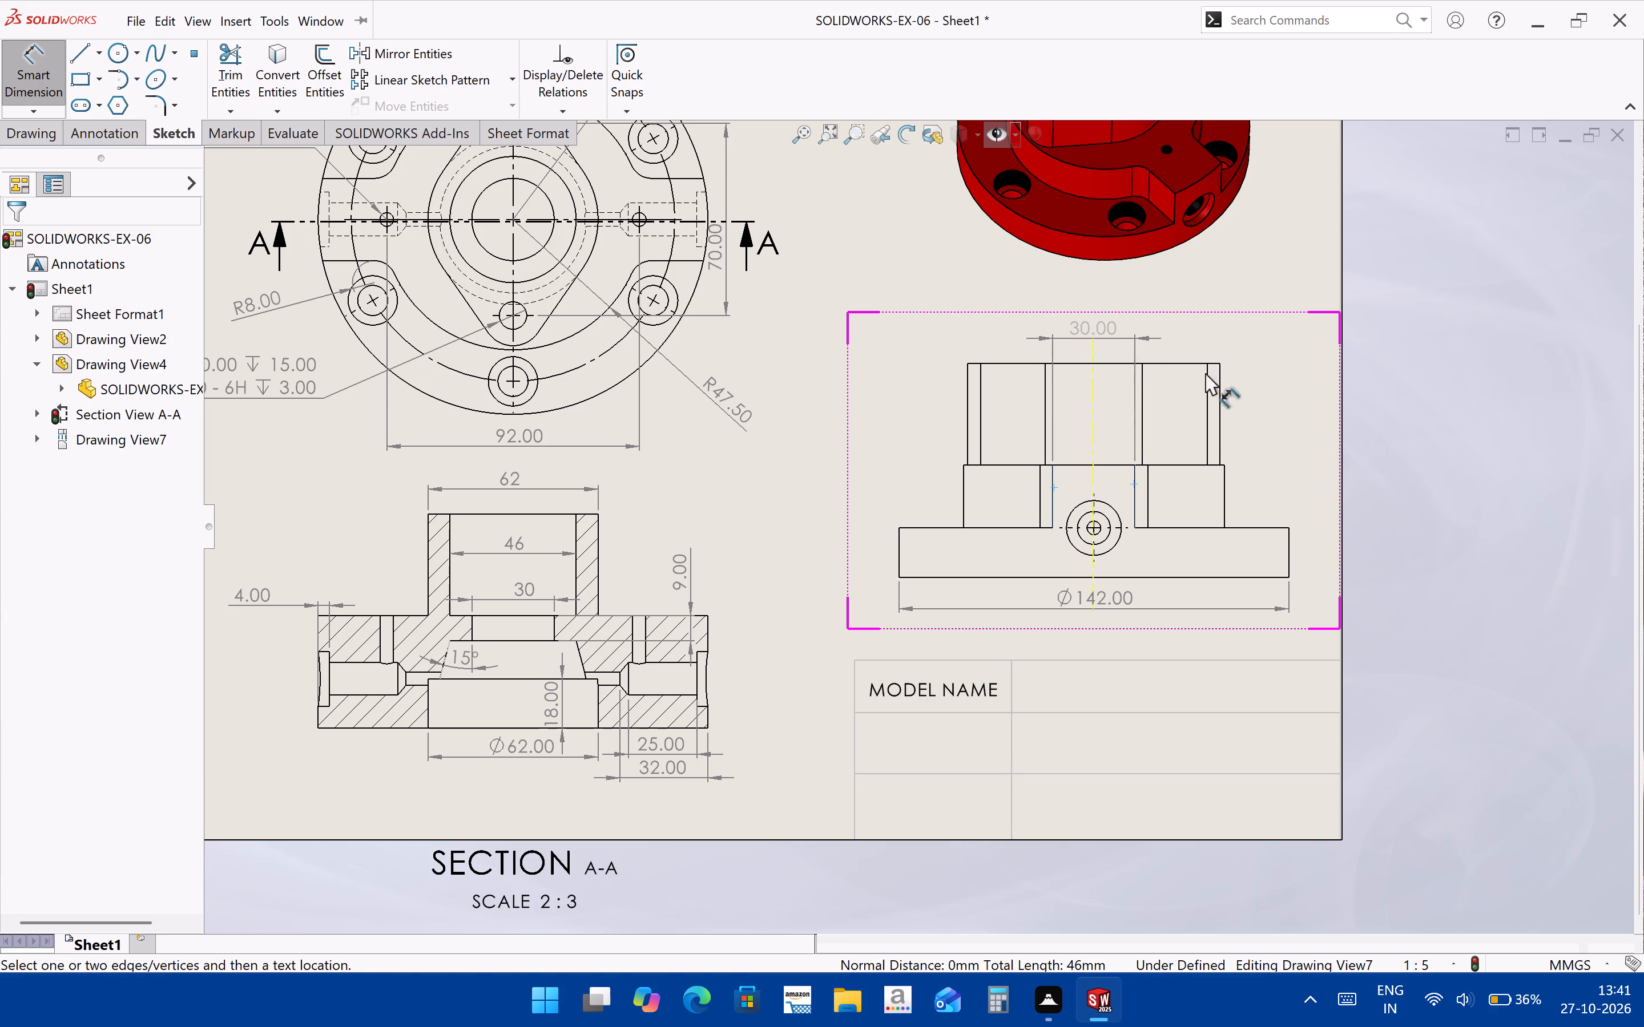
click(1333, 411)
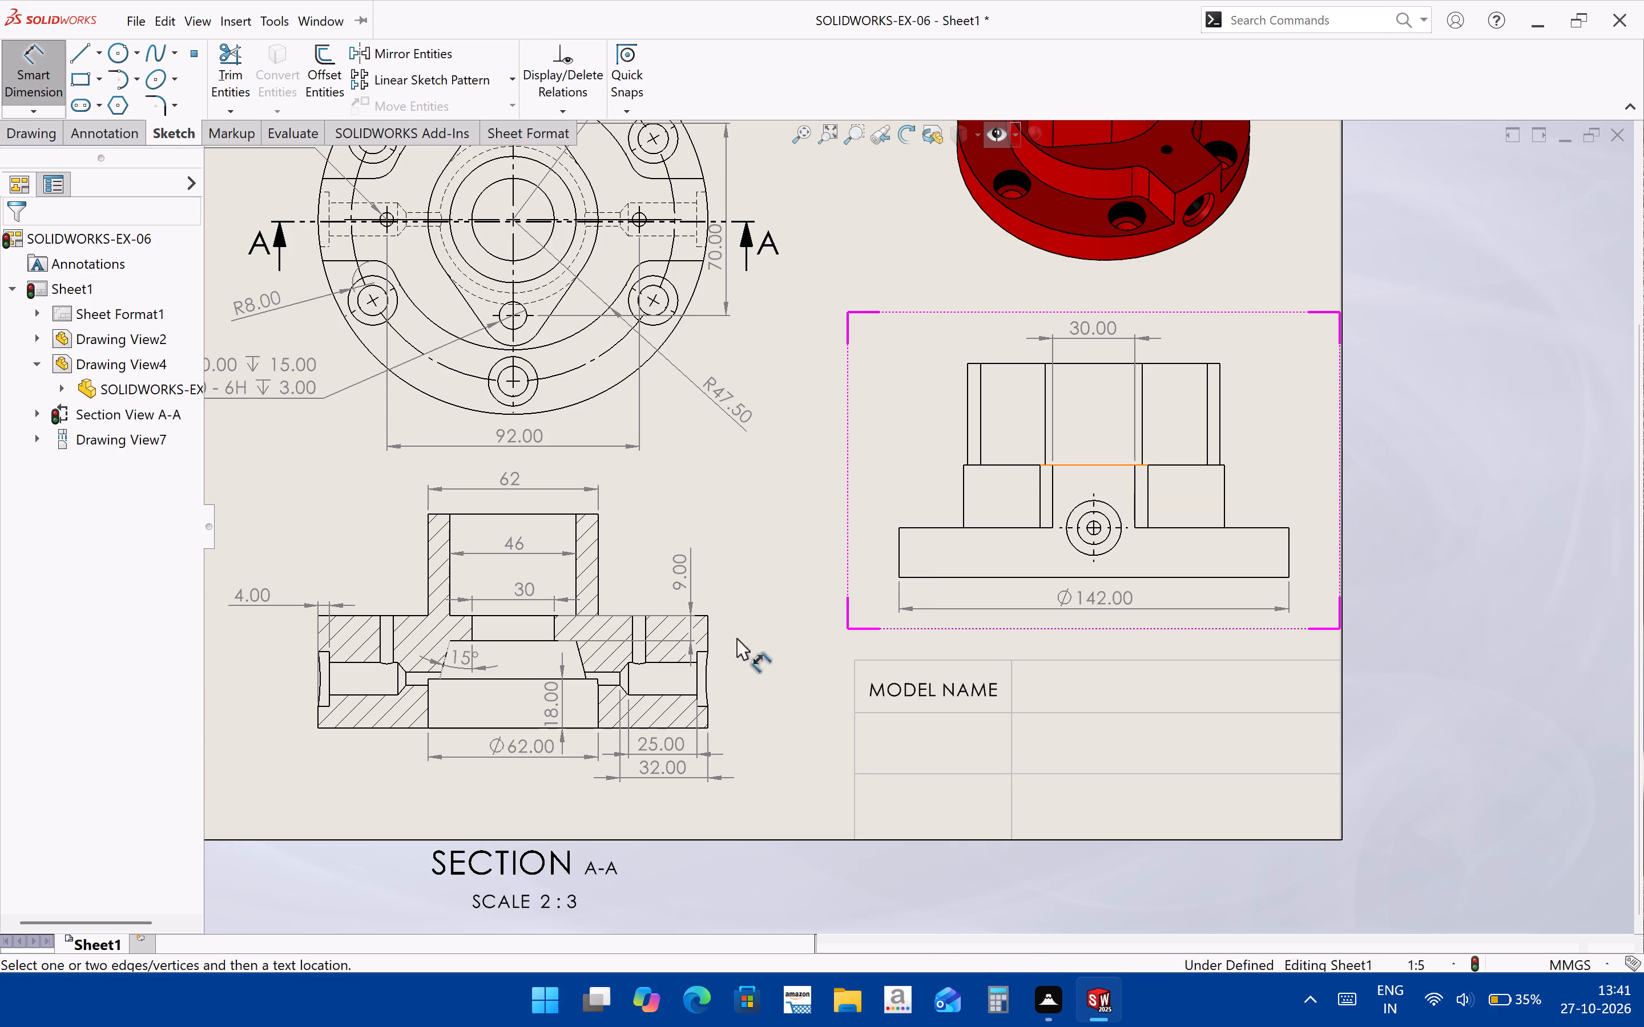
Dimension the base flange's thickness along its left edge in the side view, placing the text just outside it.
click(900, 560)
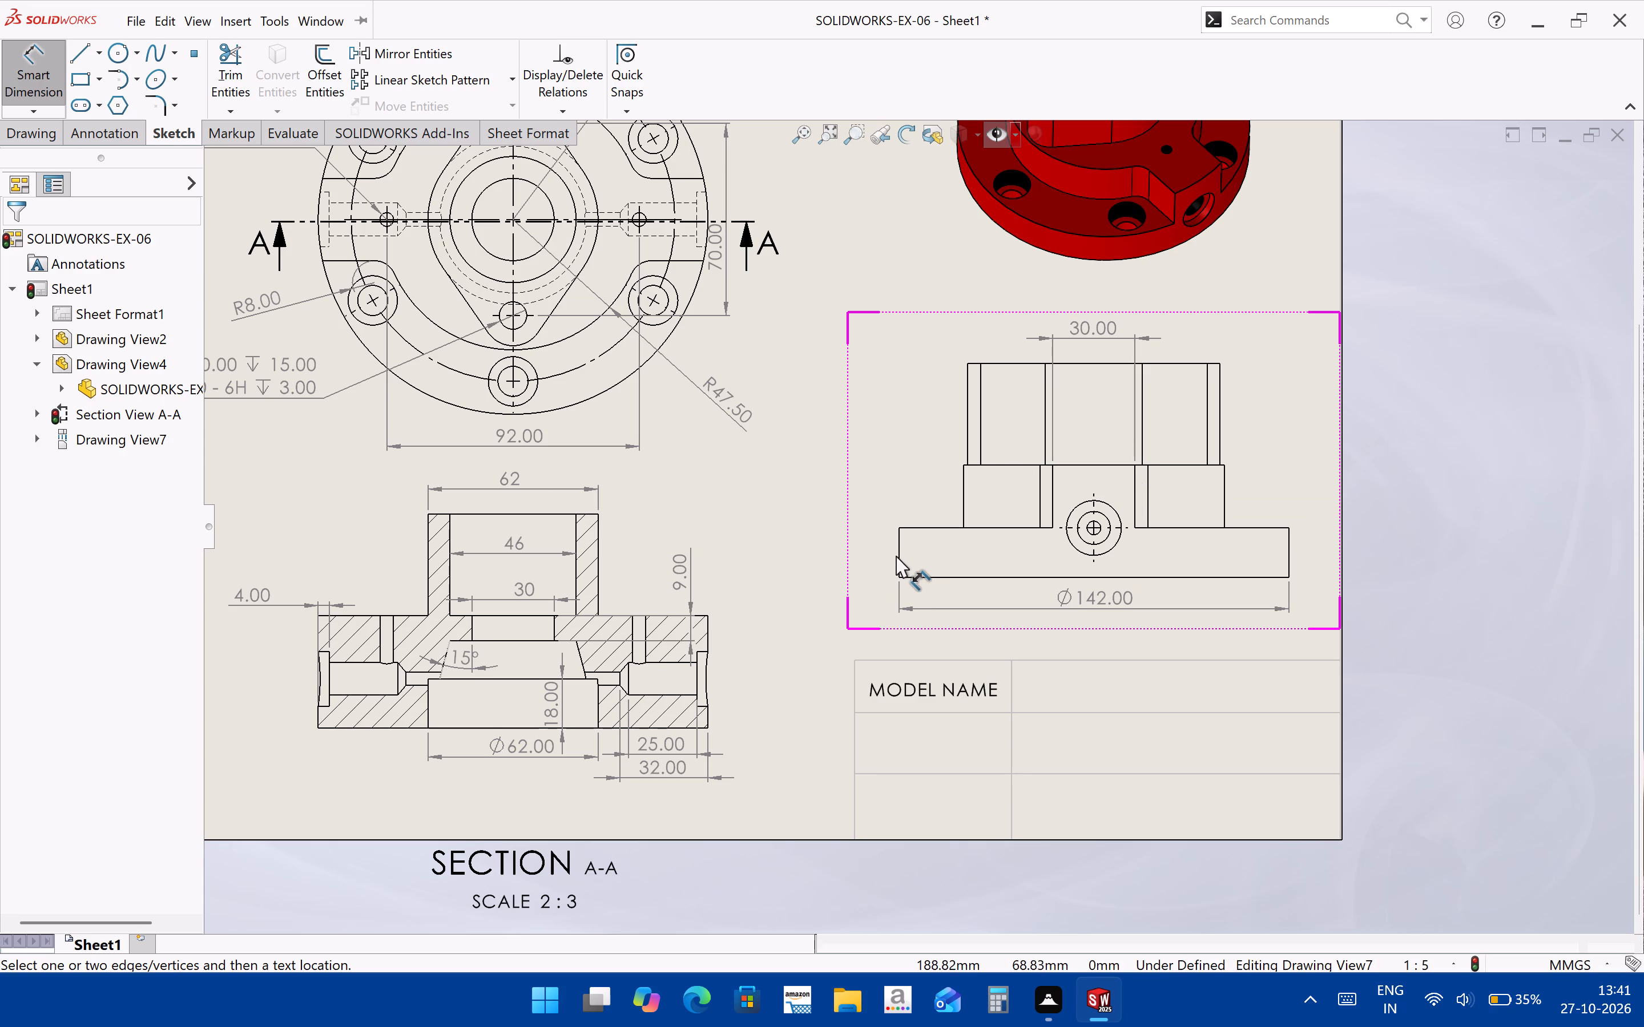
click(897, 555)
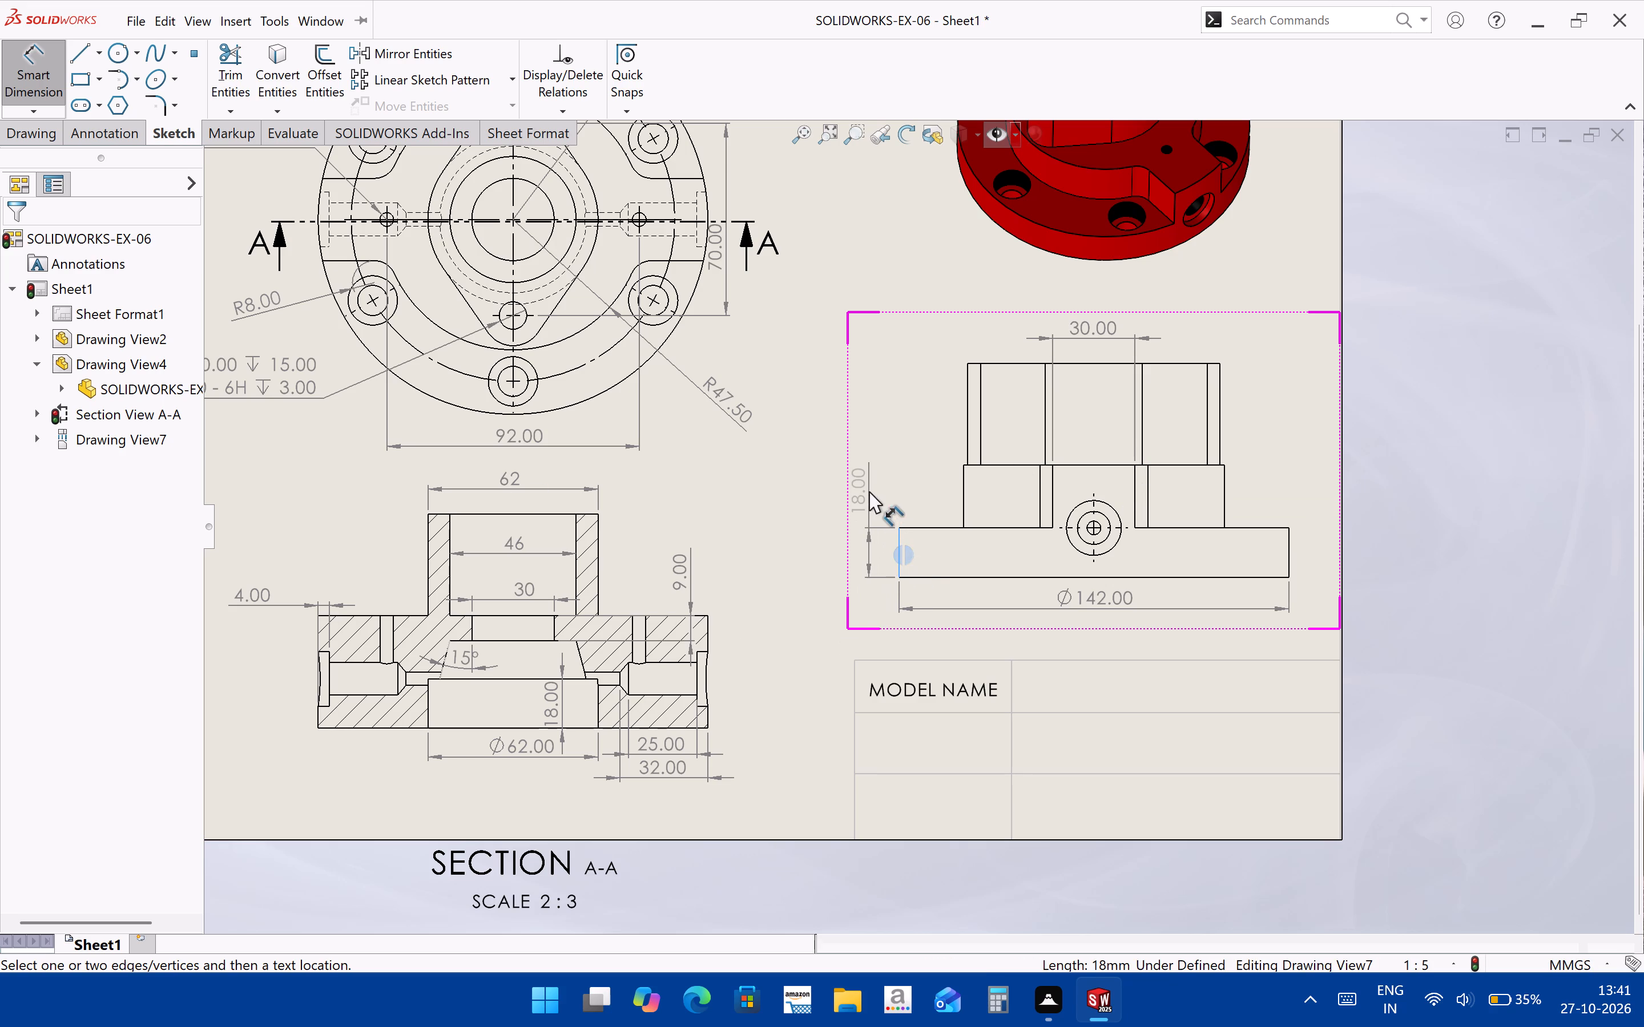
click(869, 491)
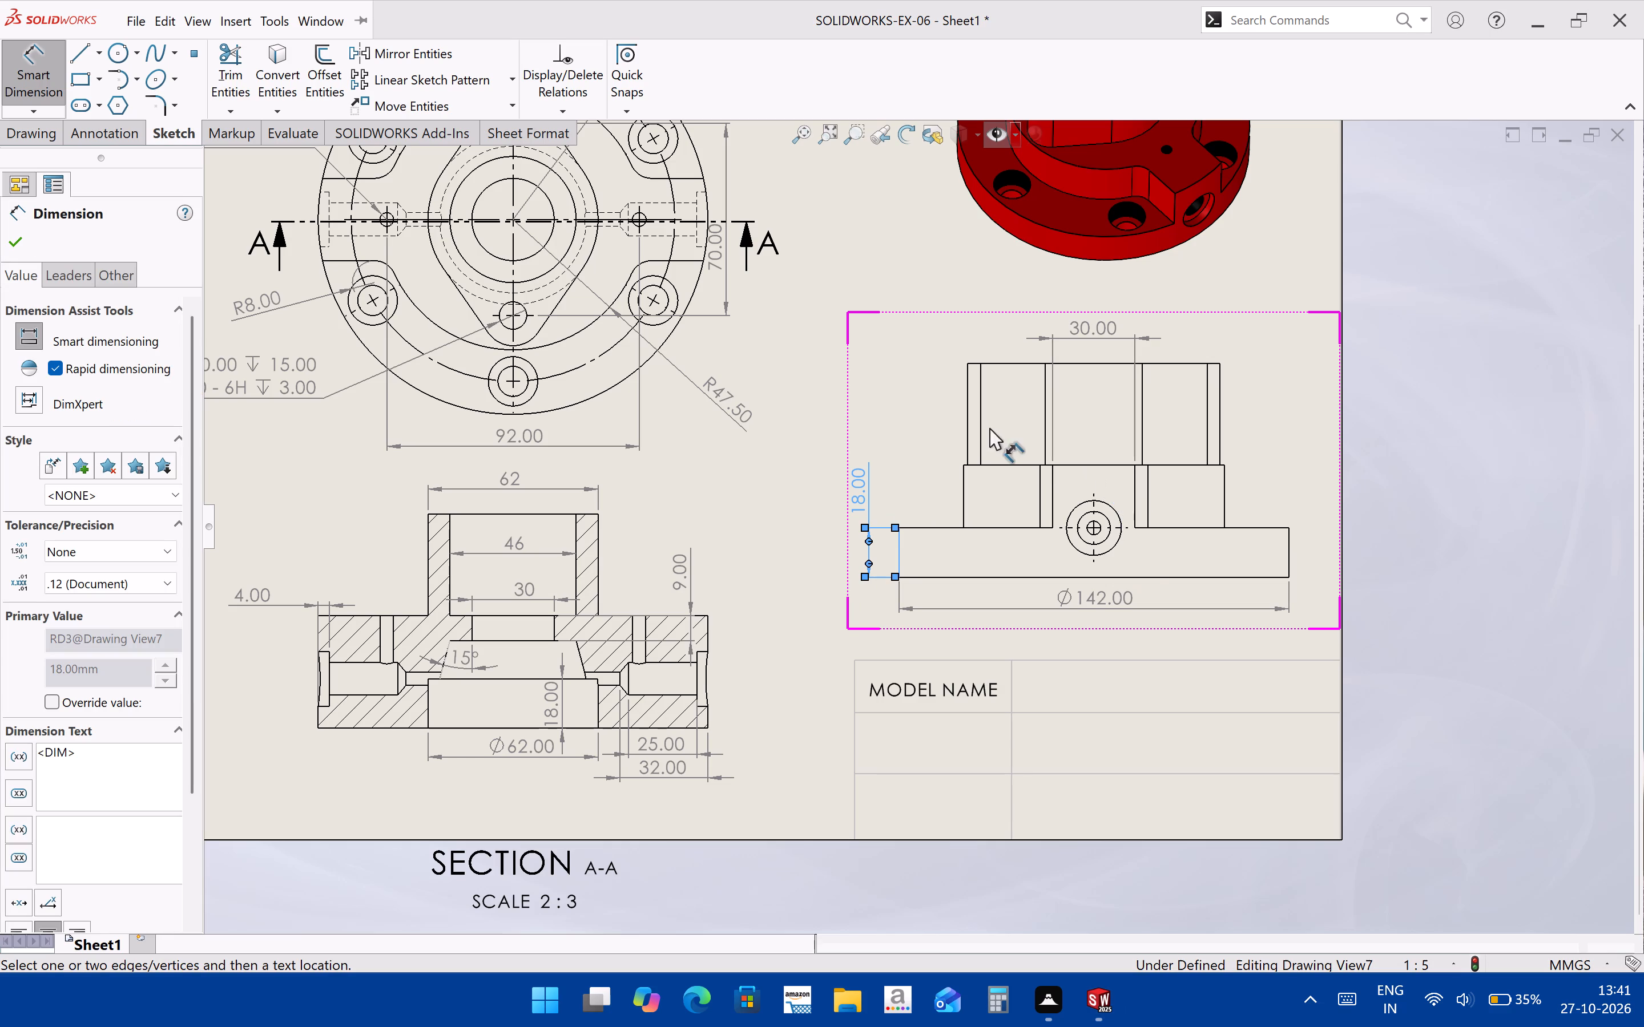
Dimension the diameters of the side hole's three concentric circles, spreading the texts around the hole.
click(1118, 540)
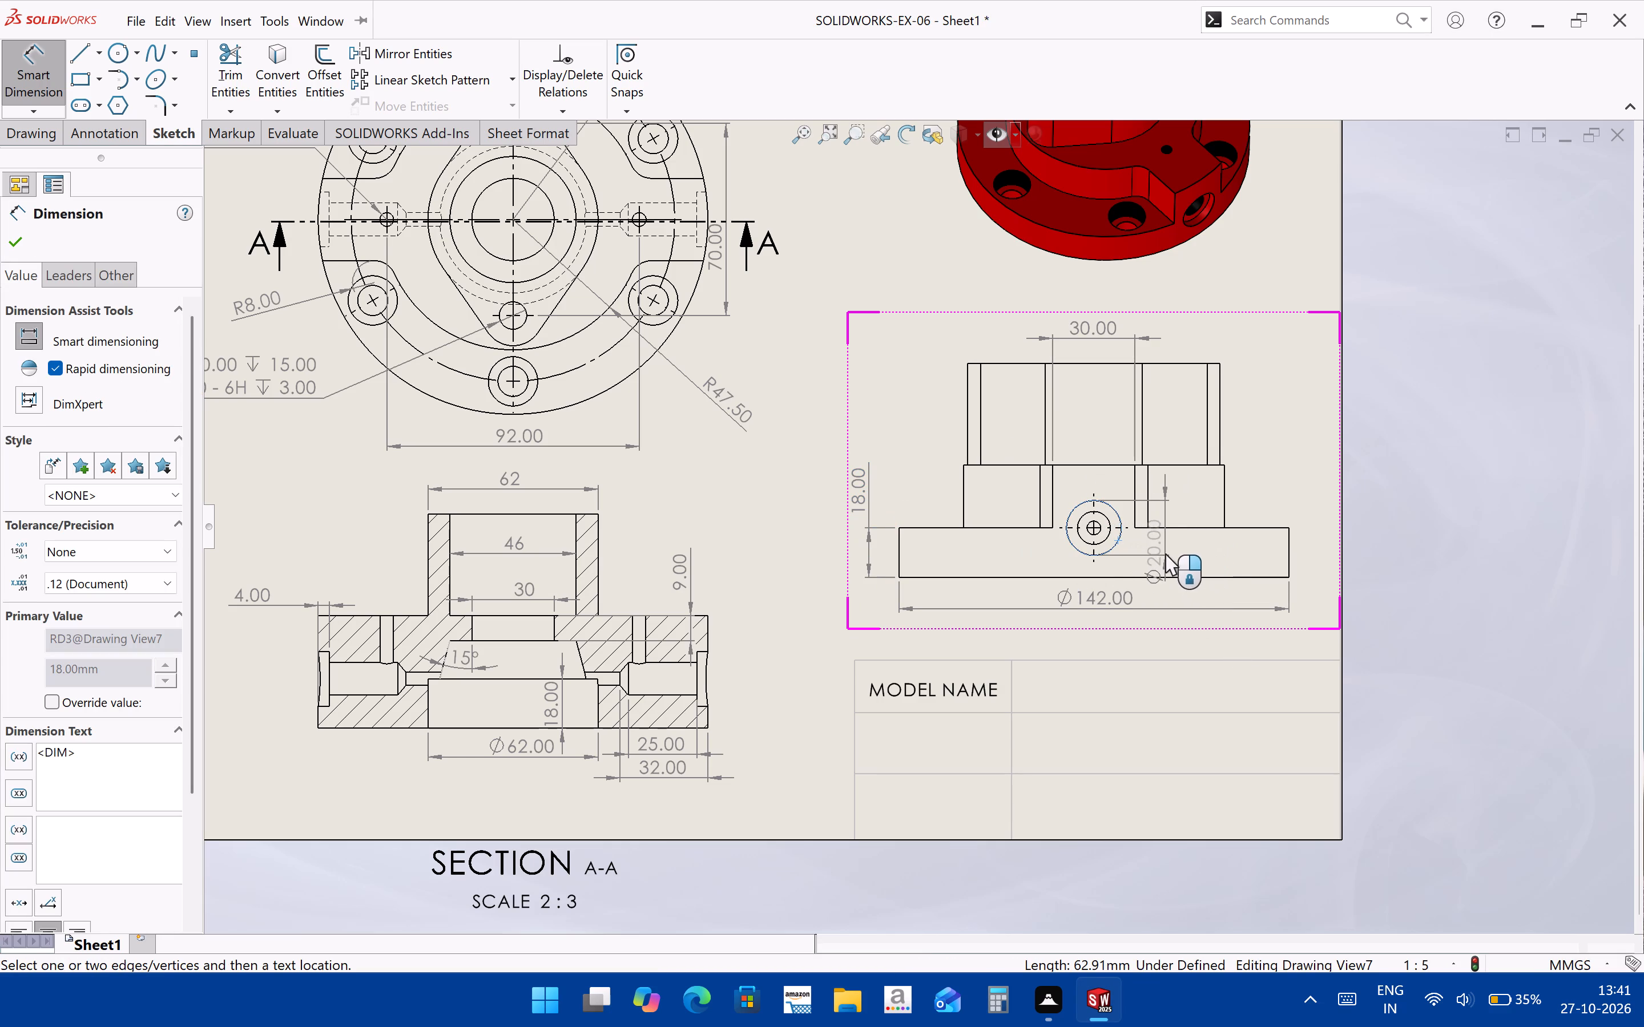
click(1174, 582)
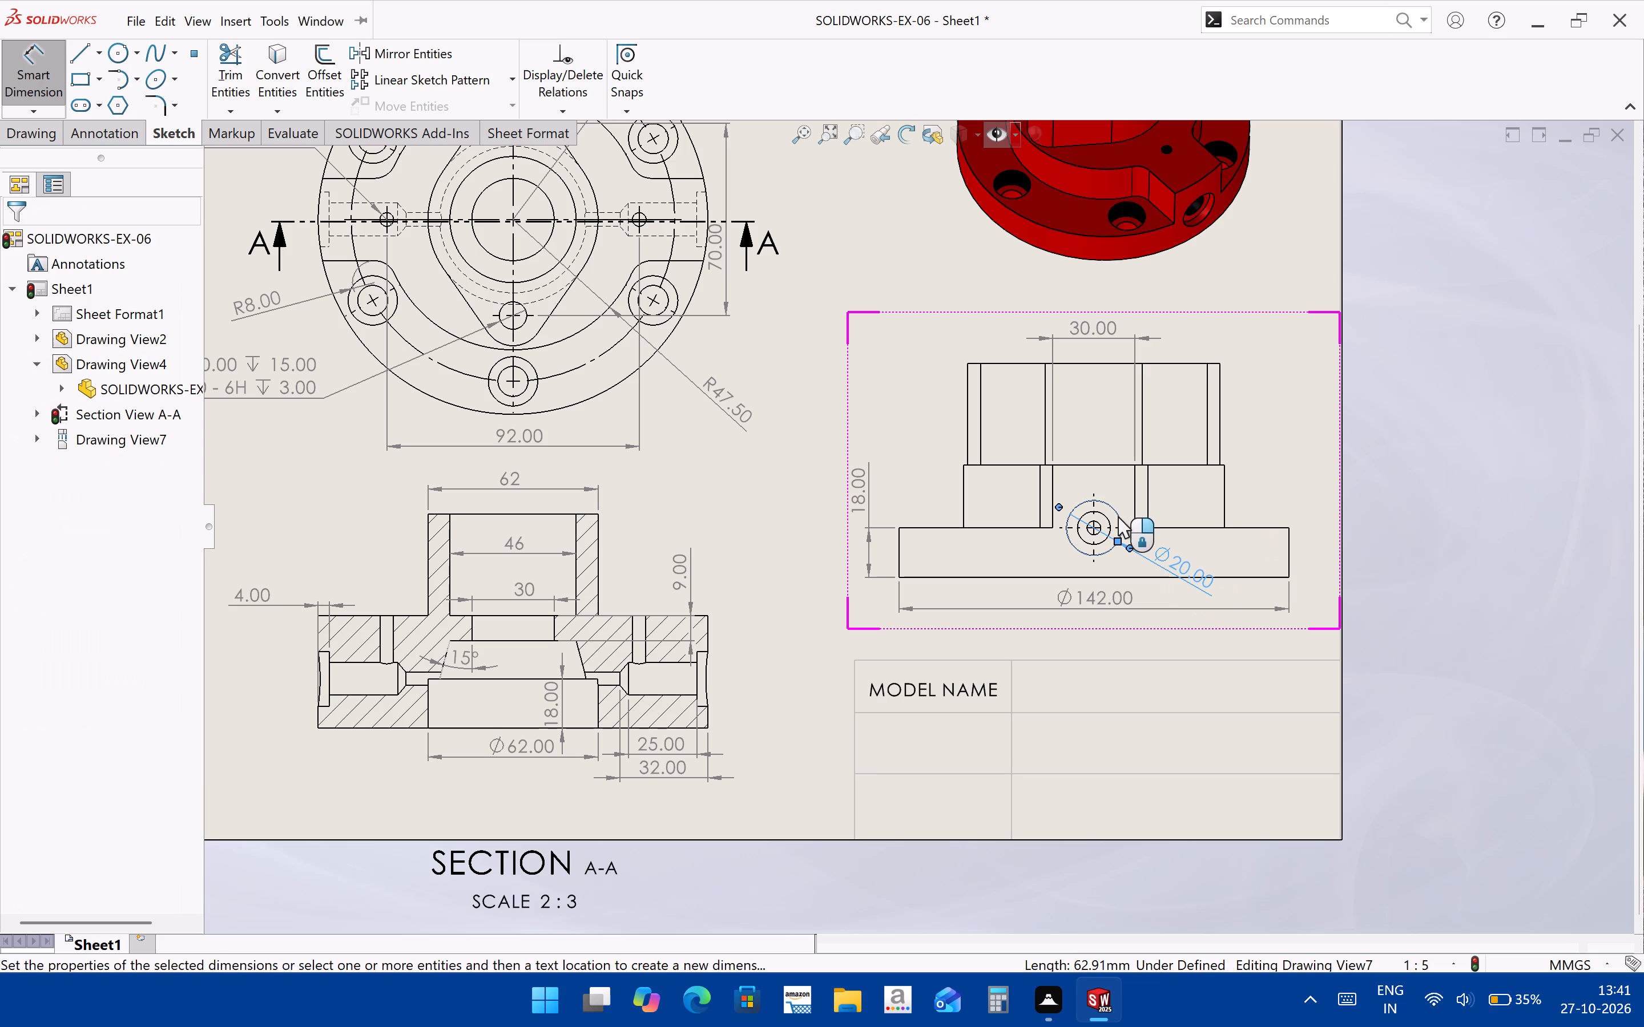
click(1109, 519)
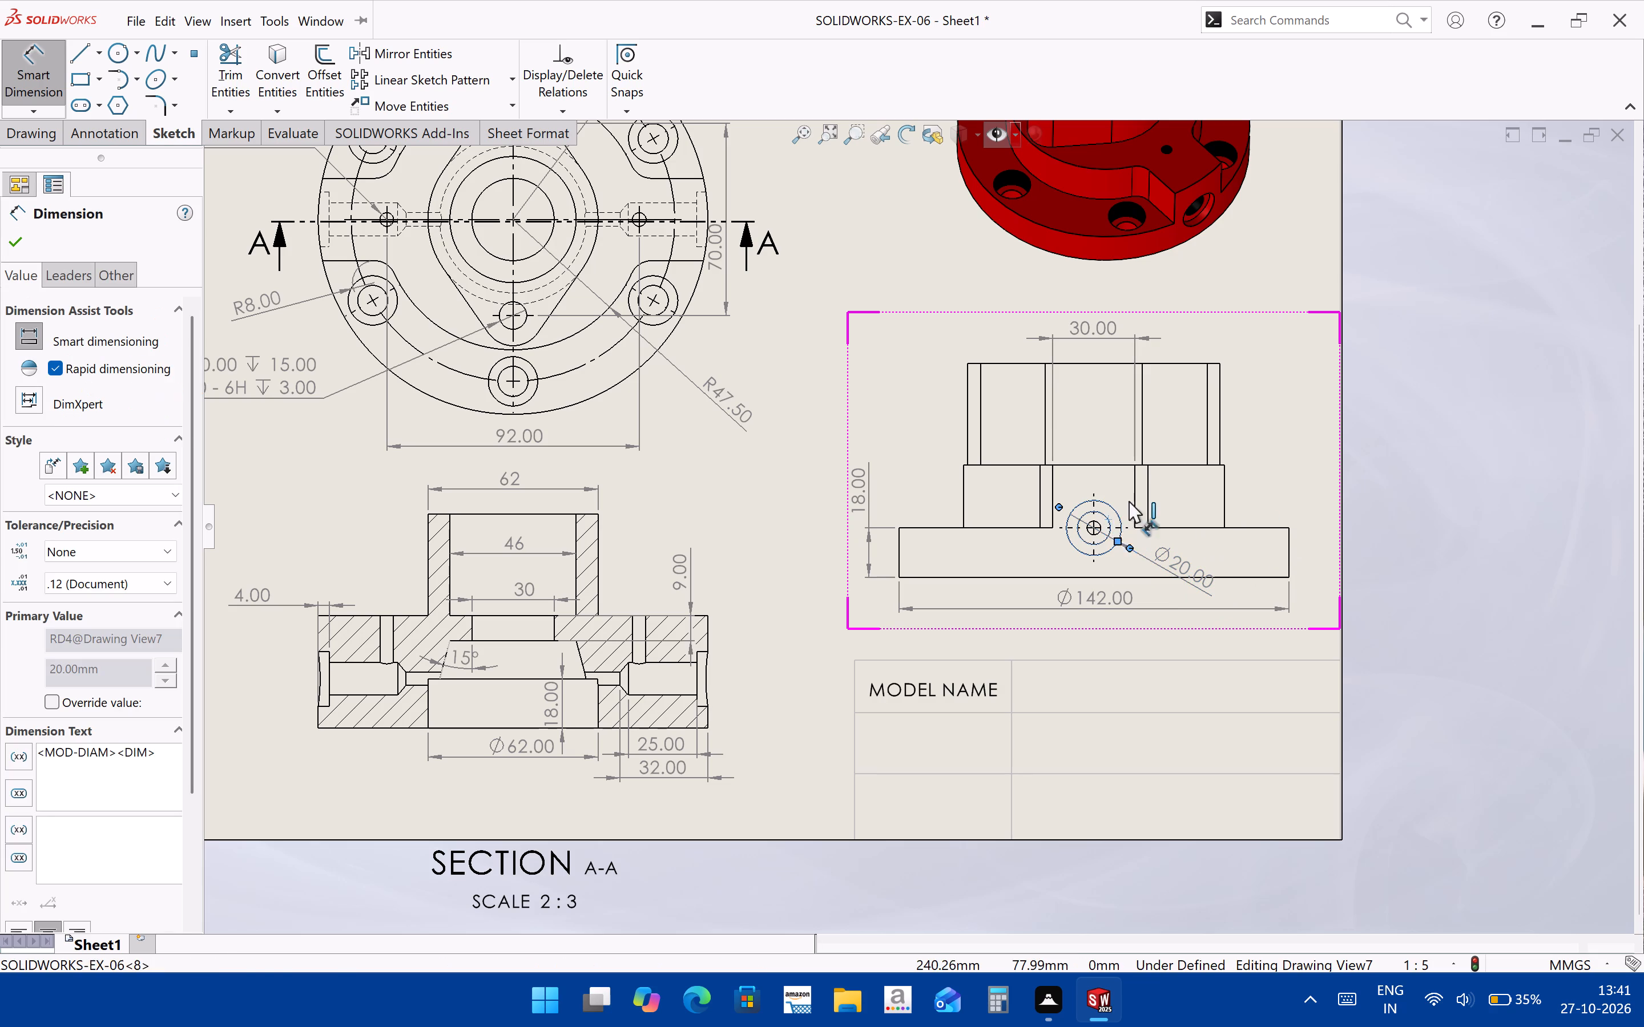
click(1161, 502)
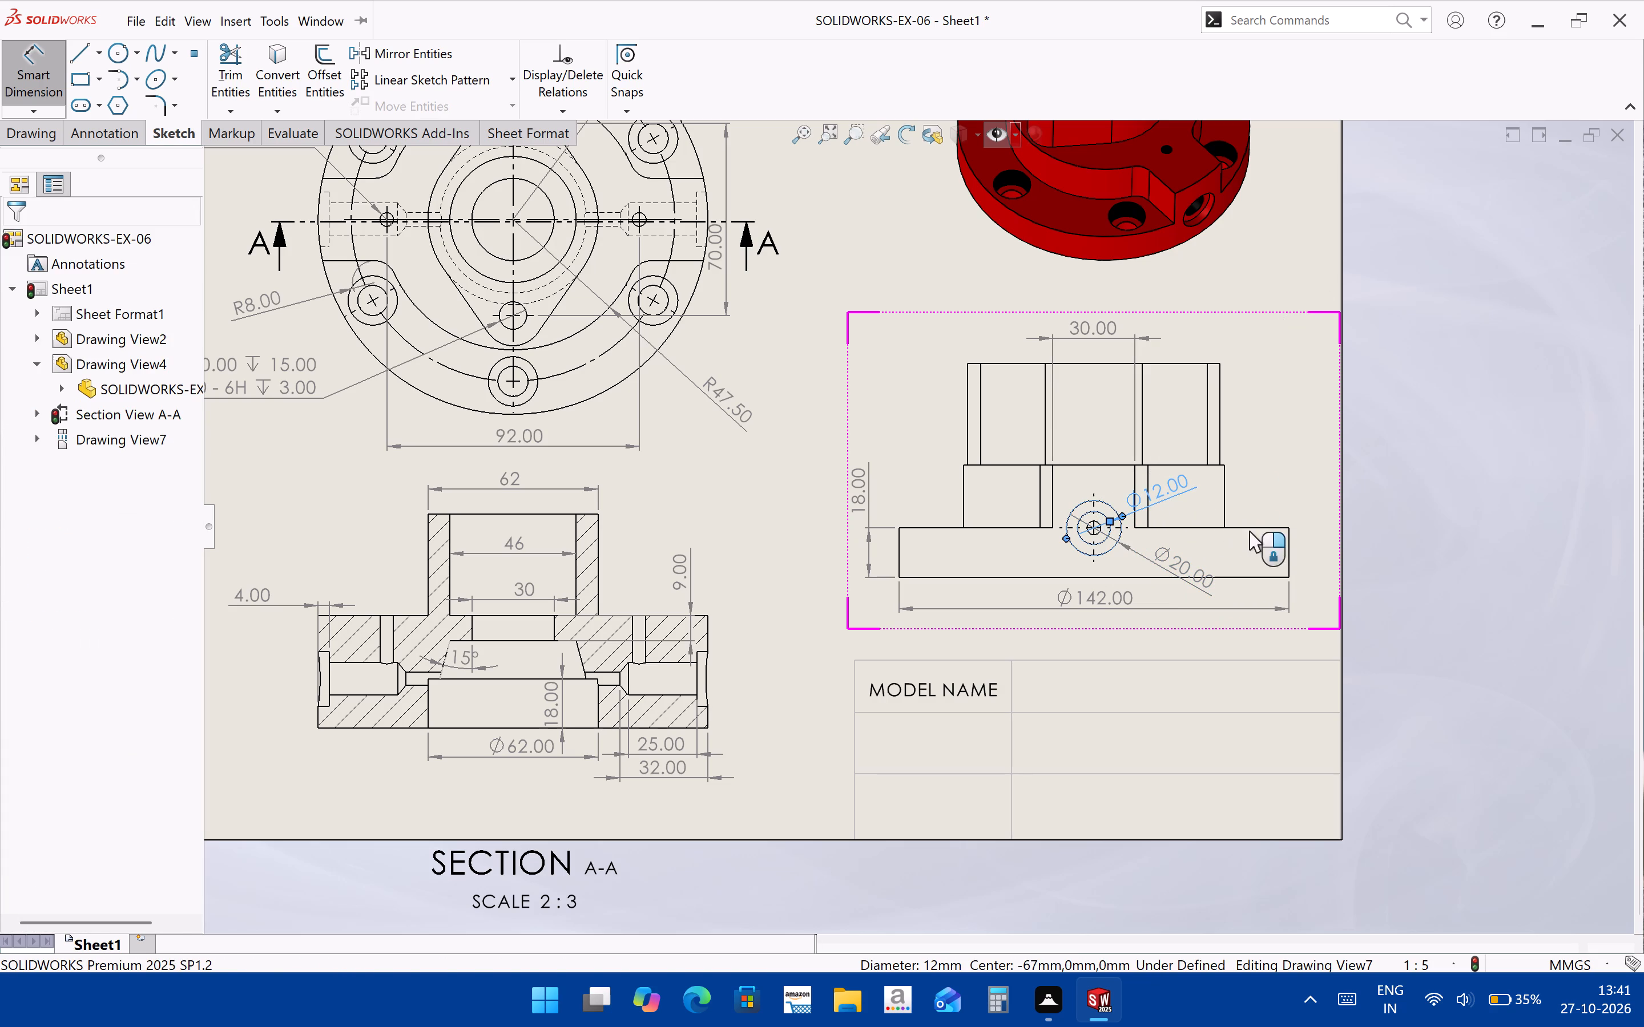
scroll(1112, 521, down, 3)
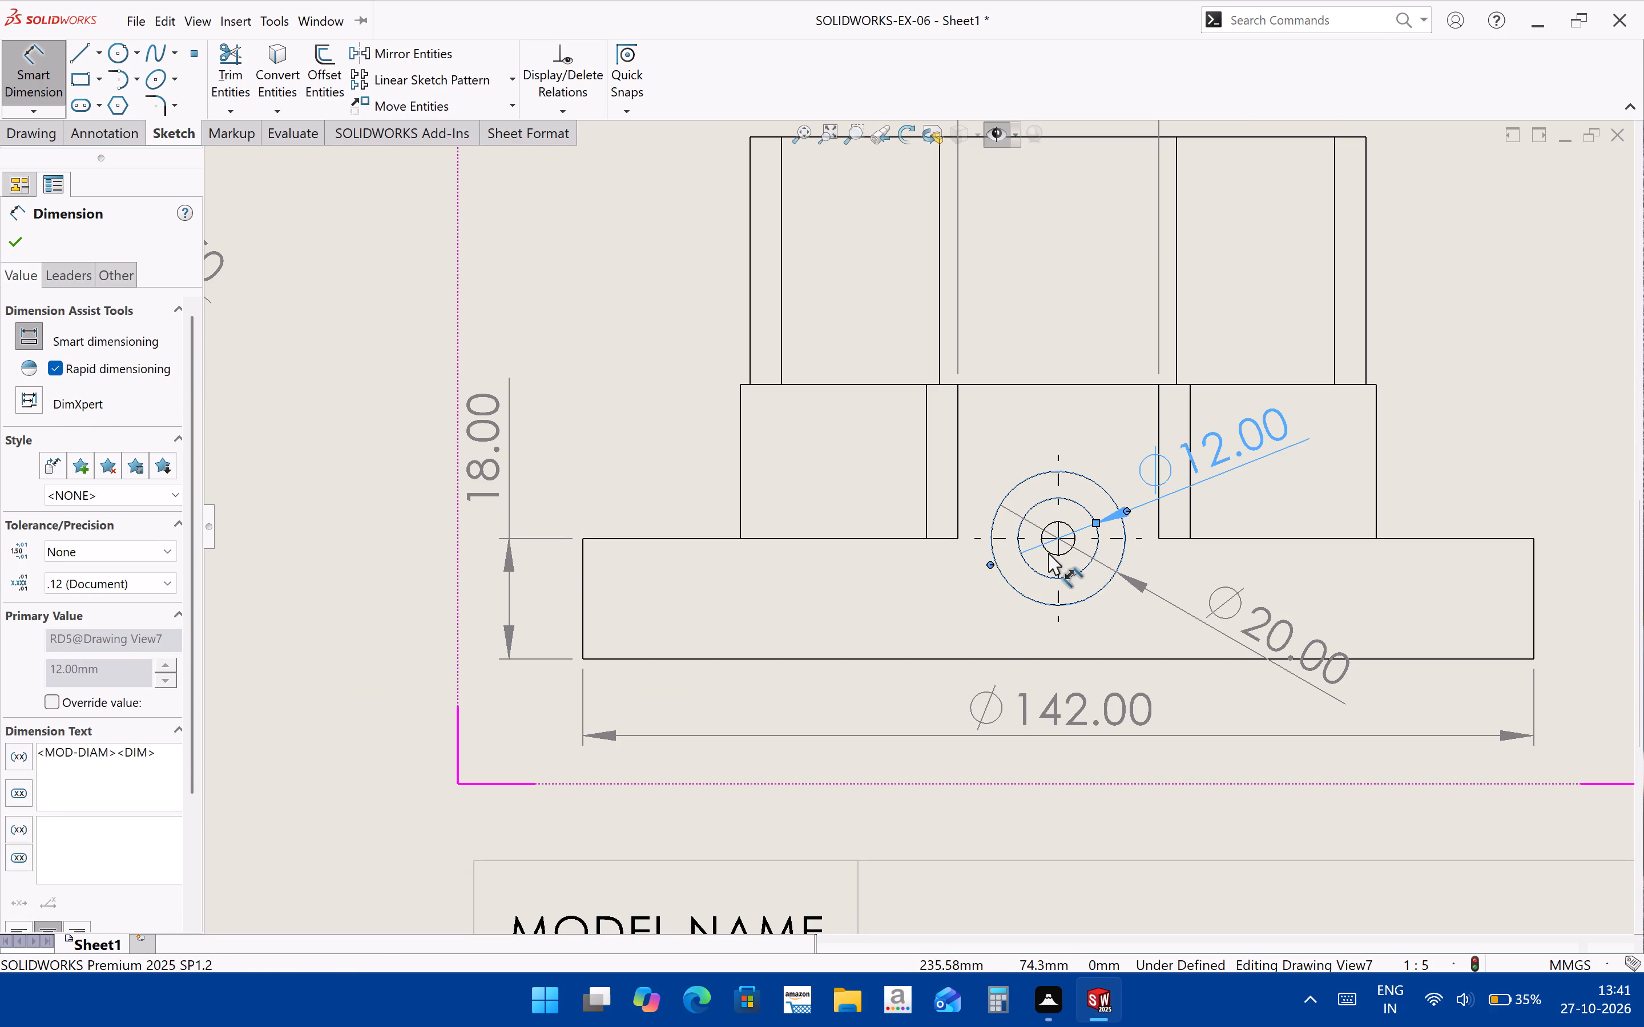
click(1052, 553)
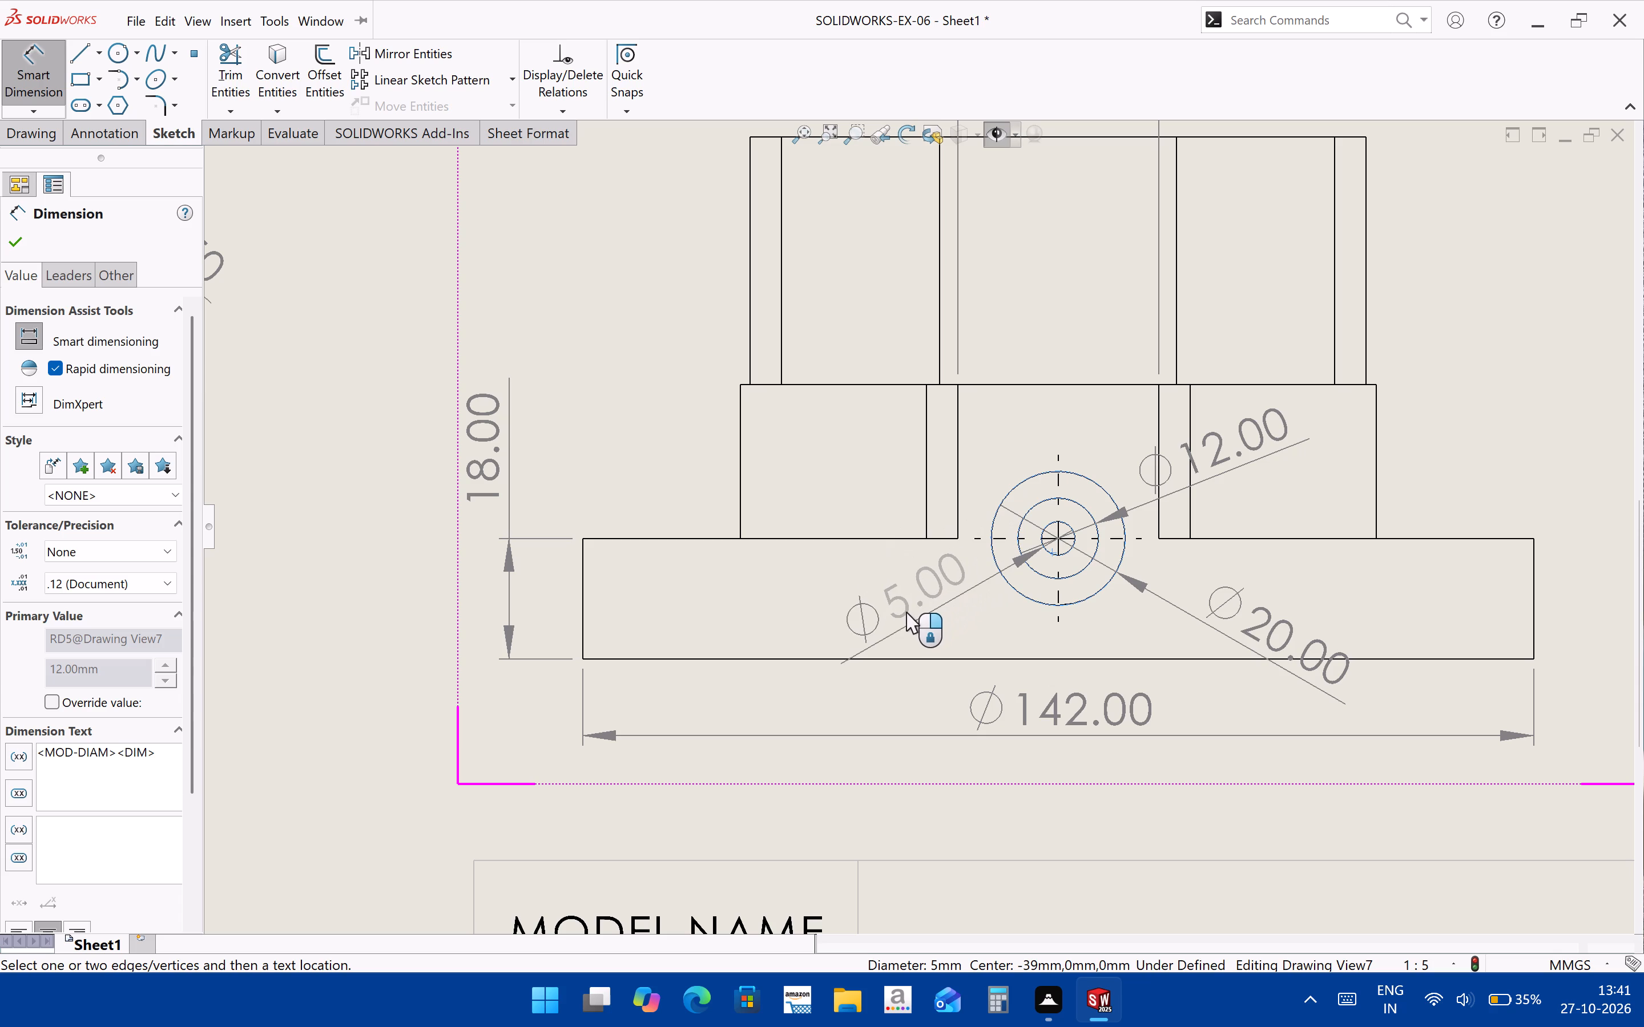
click(906, 612)
Dimension the height of the middle tier above the flange, placing the text beside the view's right side.
scroll(1343, 483, up, 2)
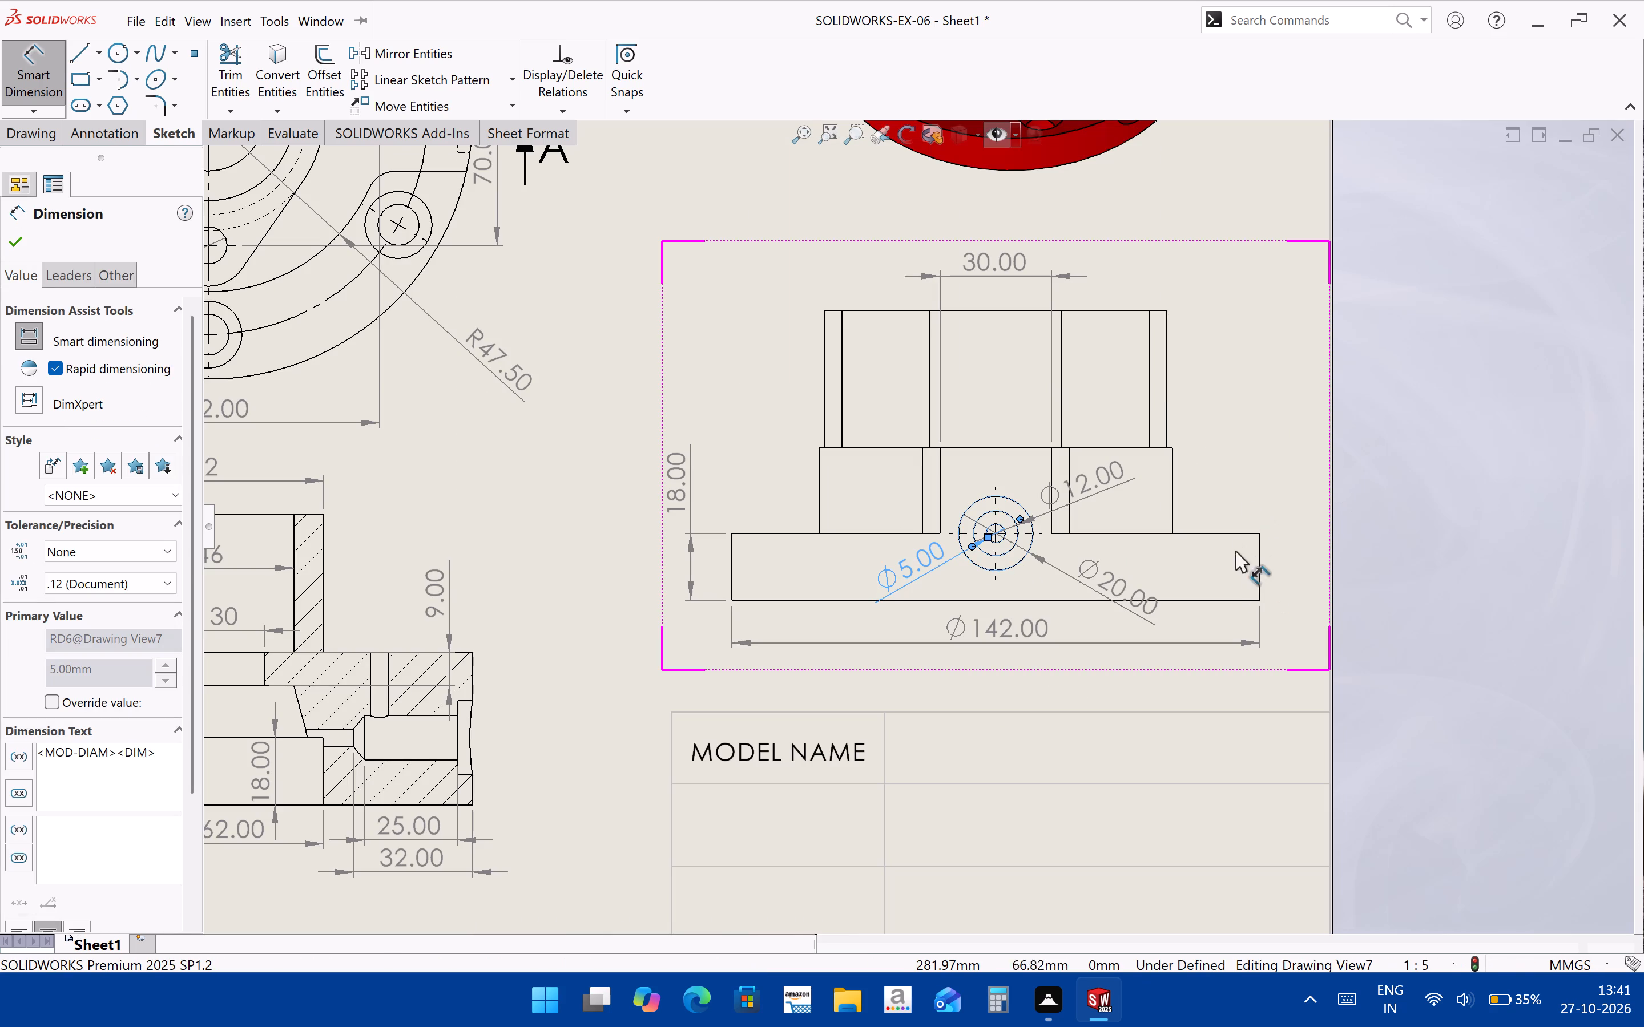
click(1172, 499)
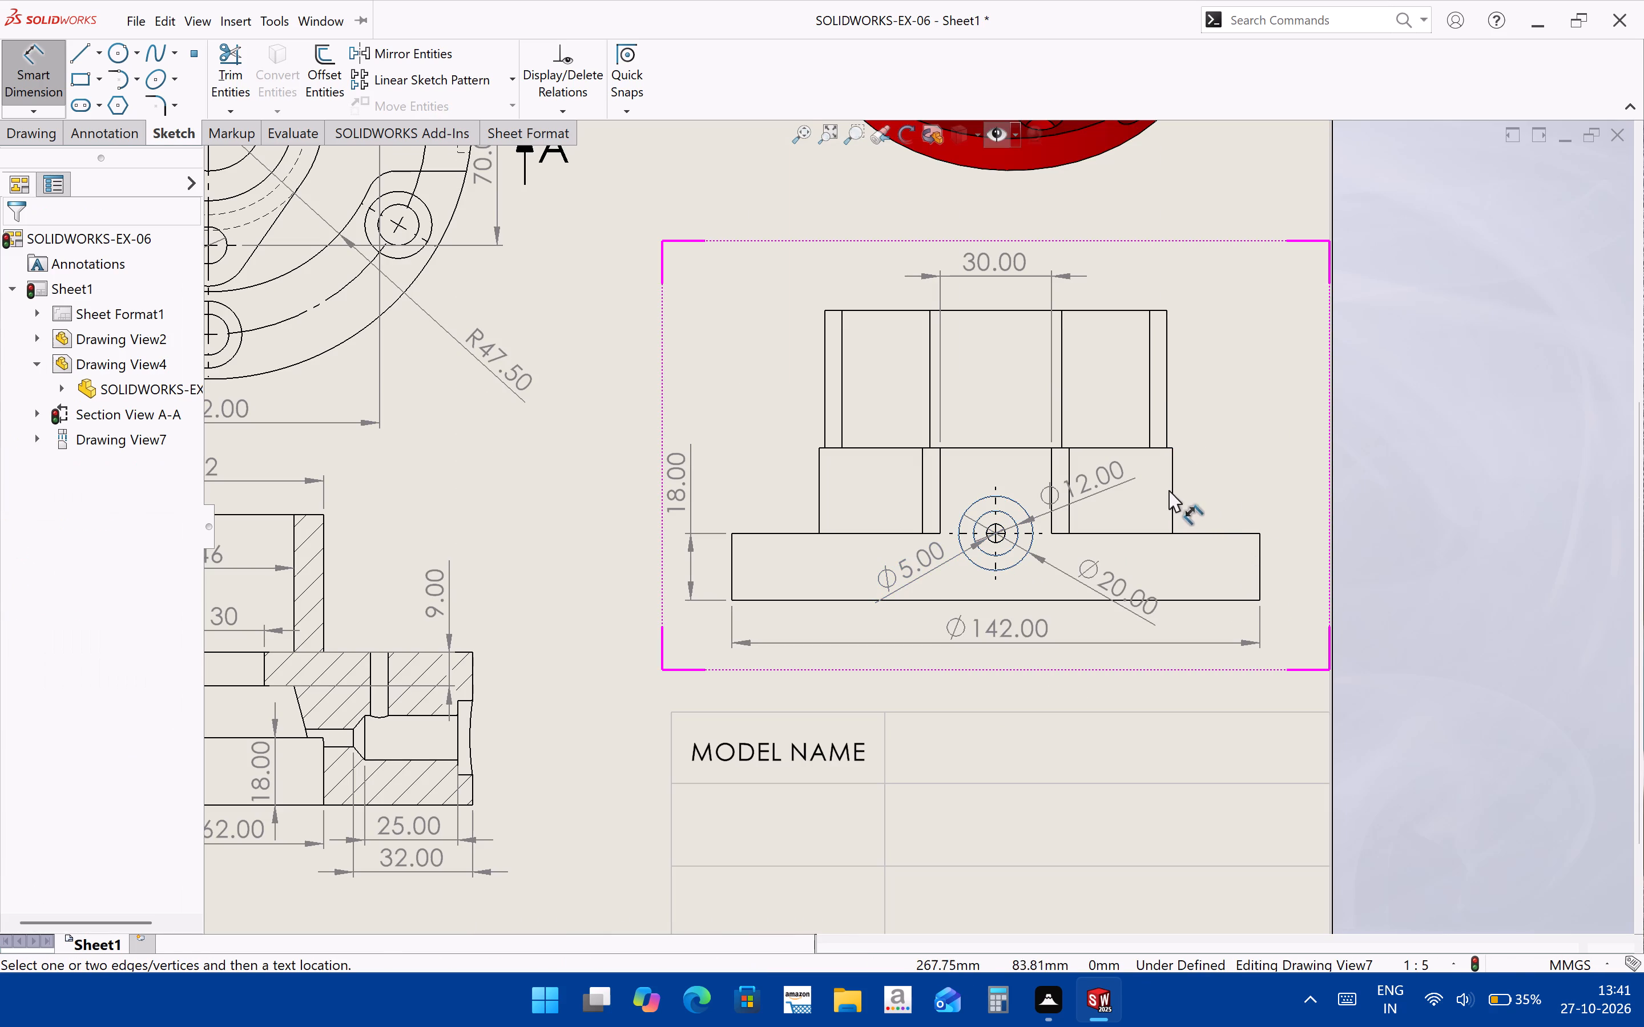
click(1172, 446)
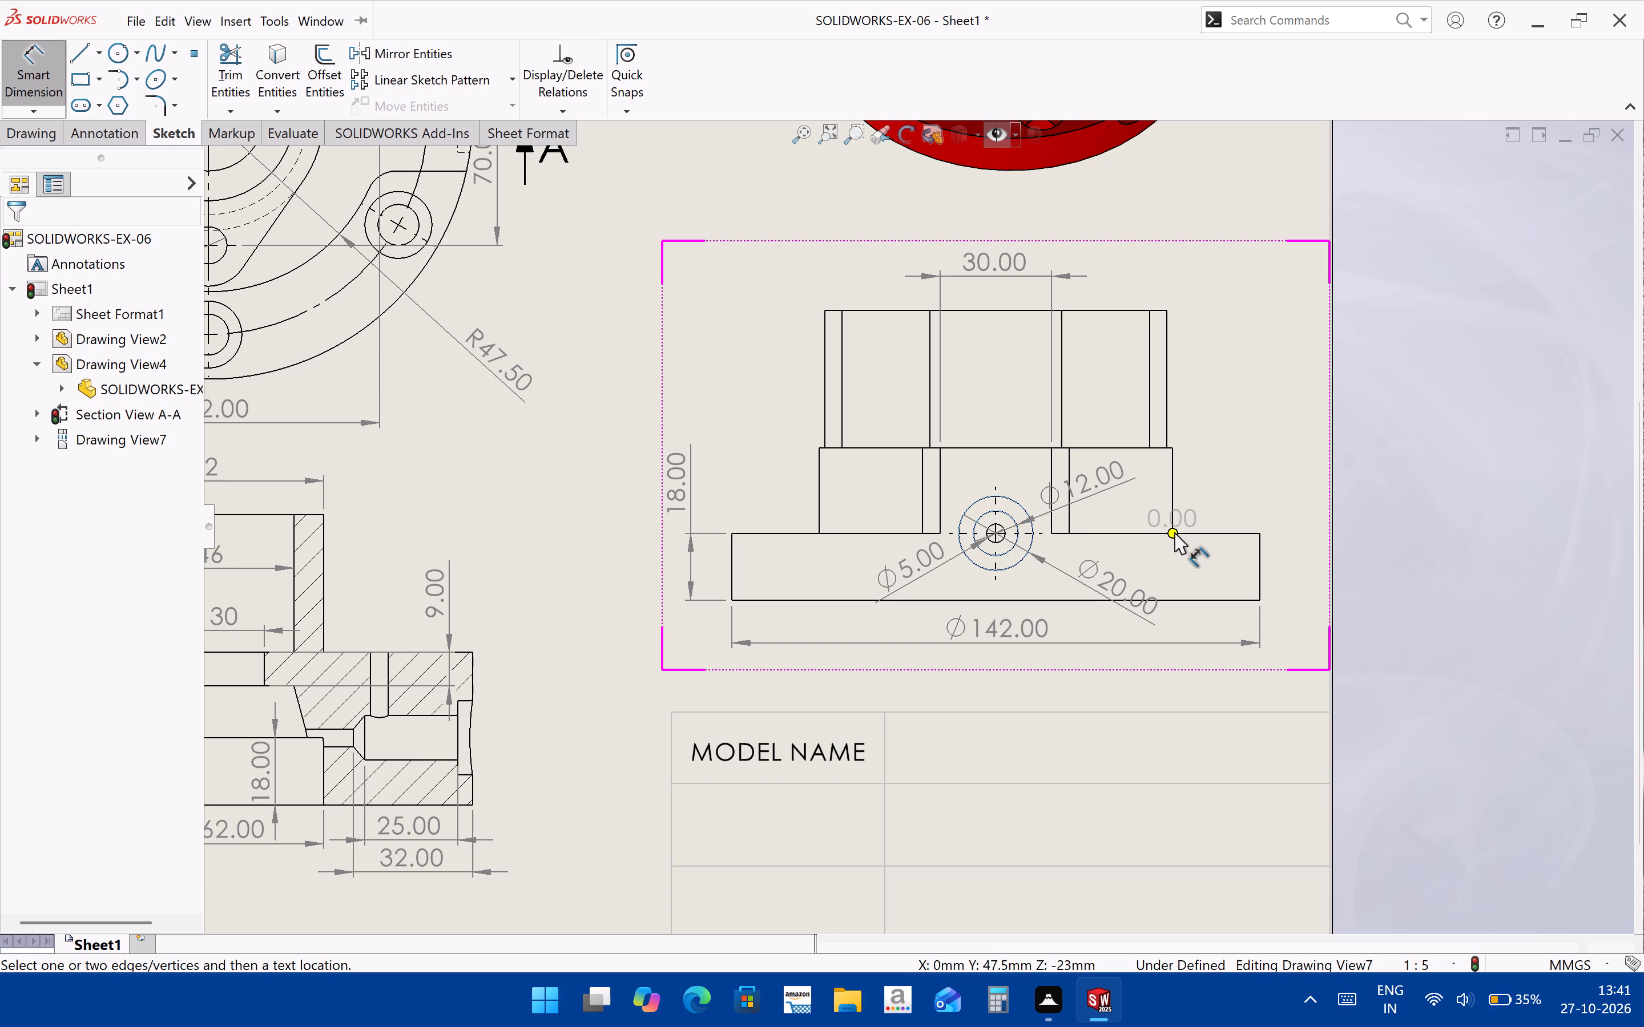
click(1174, 532)
click(1203, 398)
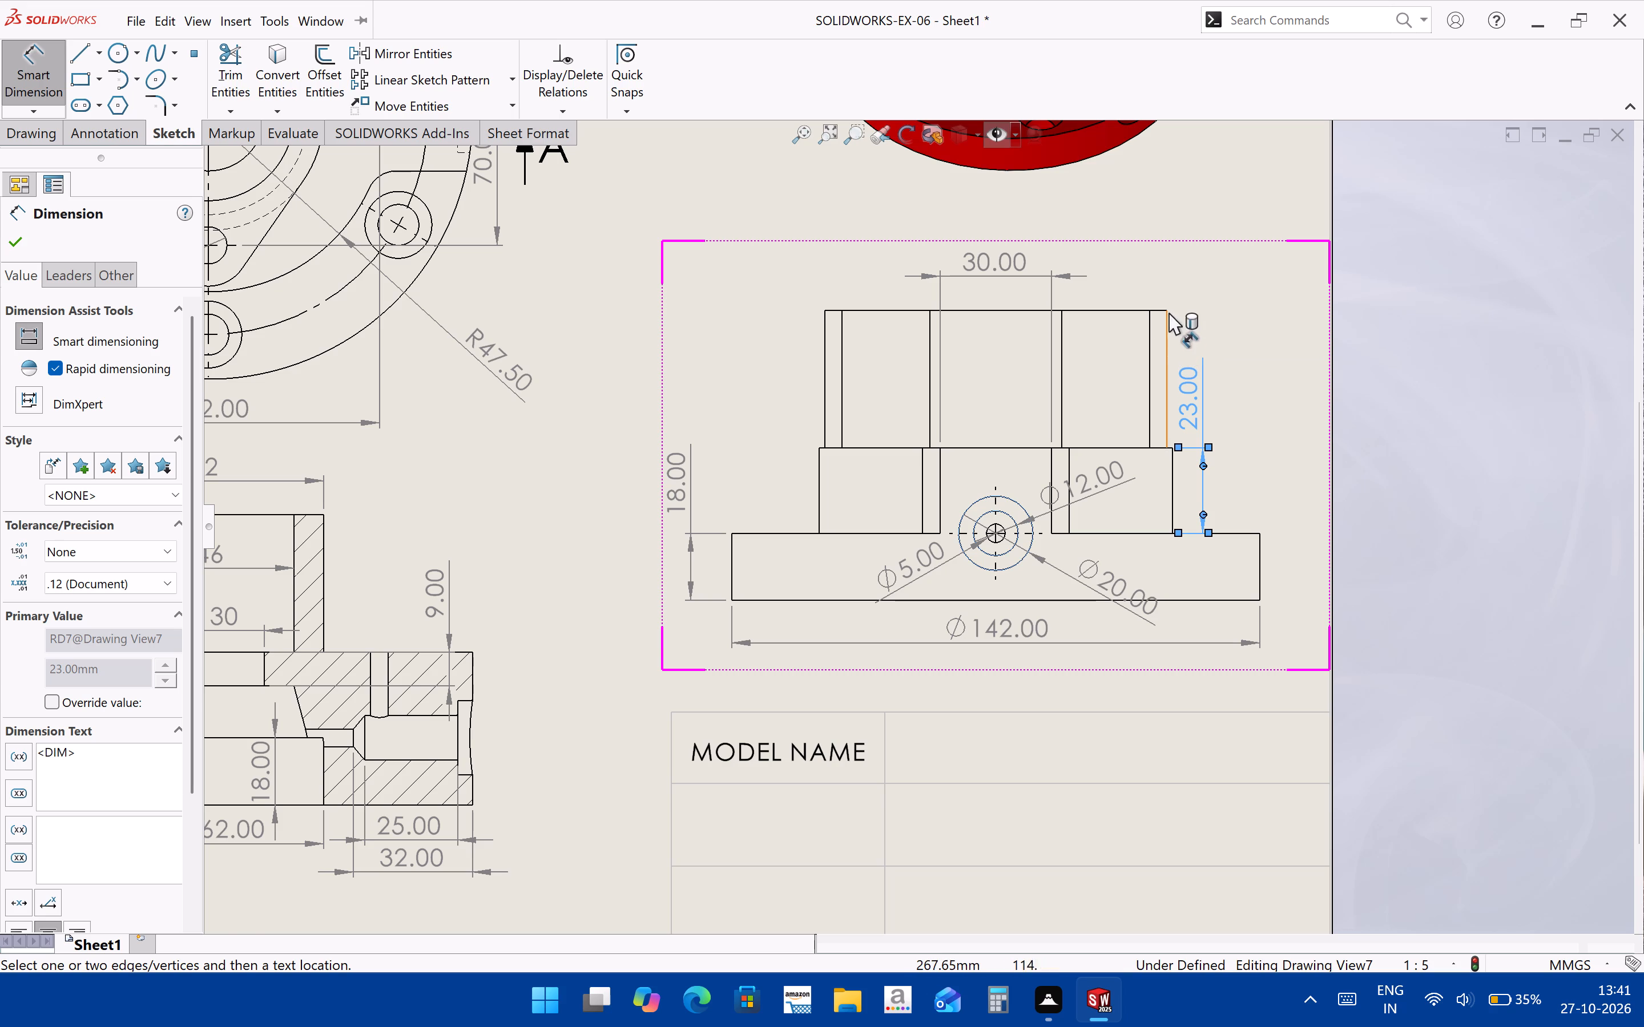
Dimension the part's overall height from top edge to bottom edge in the side view, outside the middle tier's dimension.
scroll(1155, 306, down, 2)
click(1125, 333)
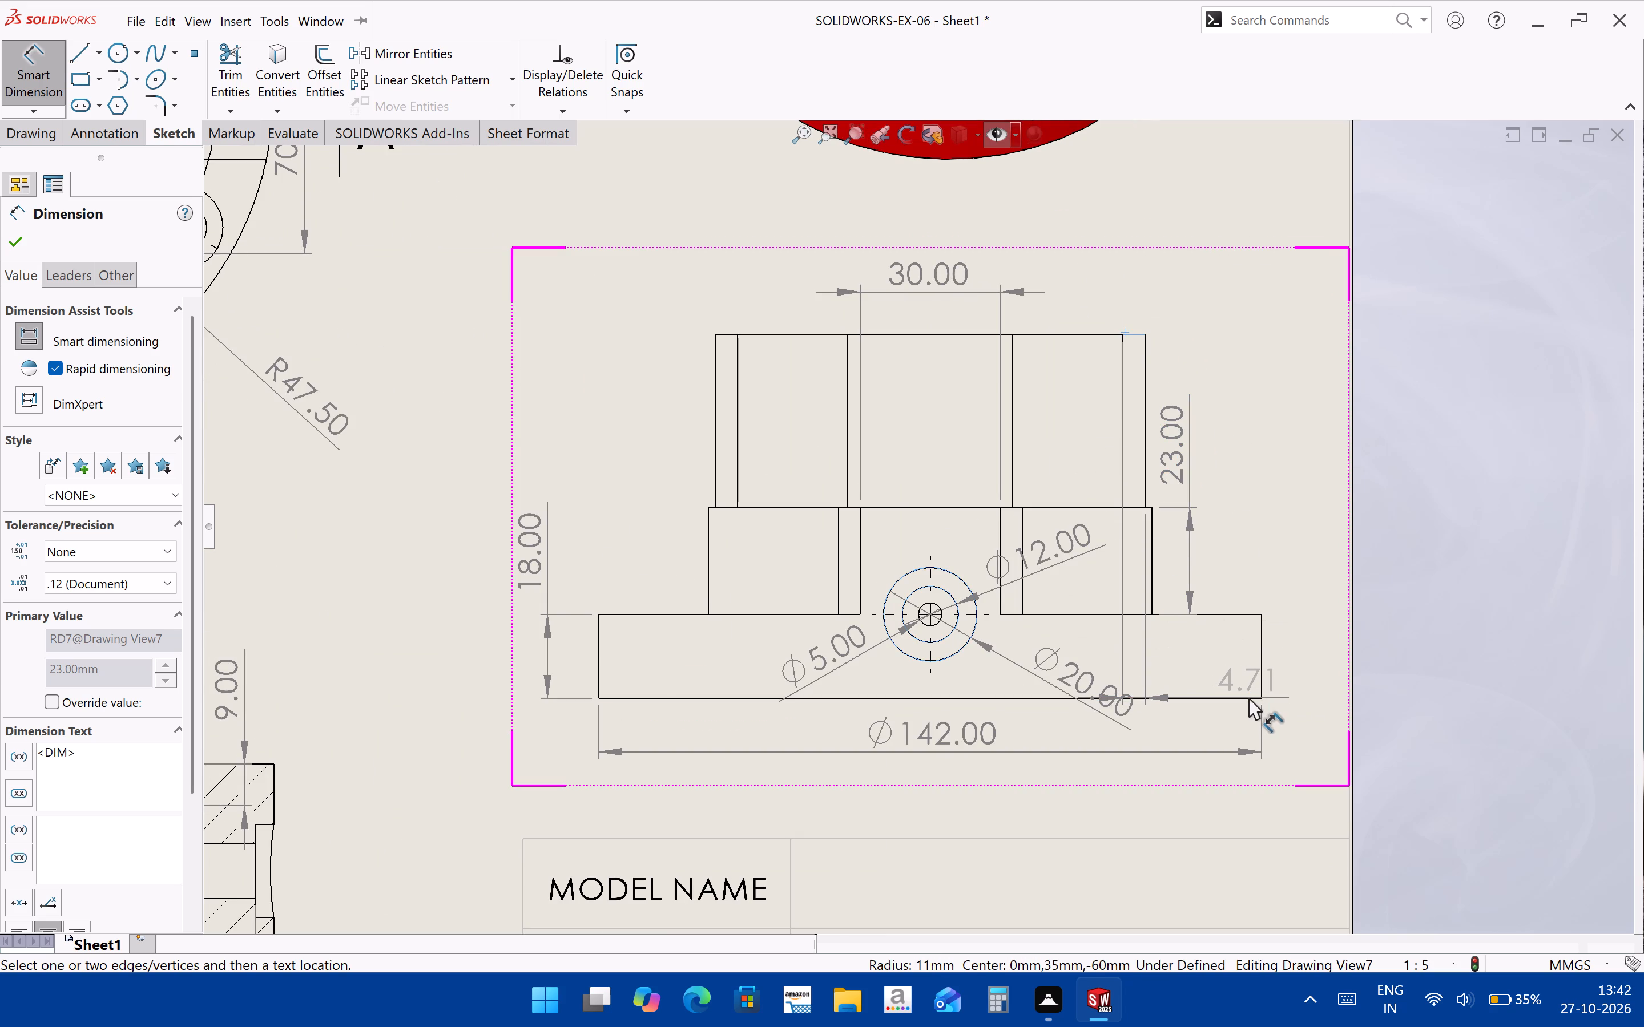
ctrl+click(1249, 699)
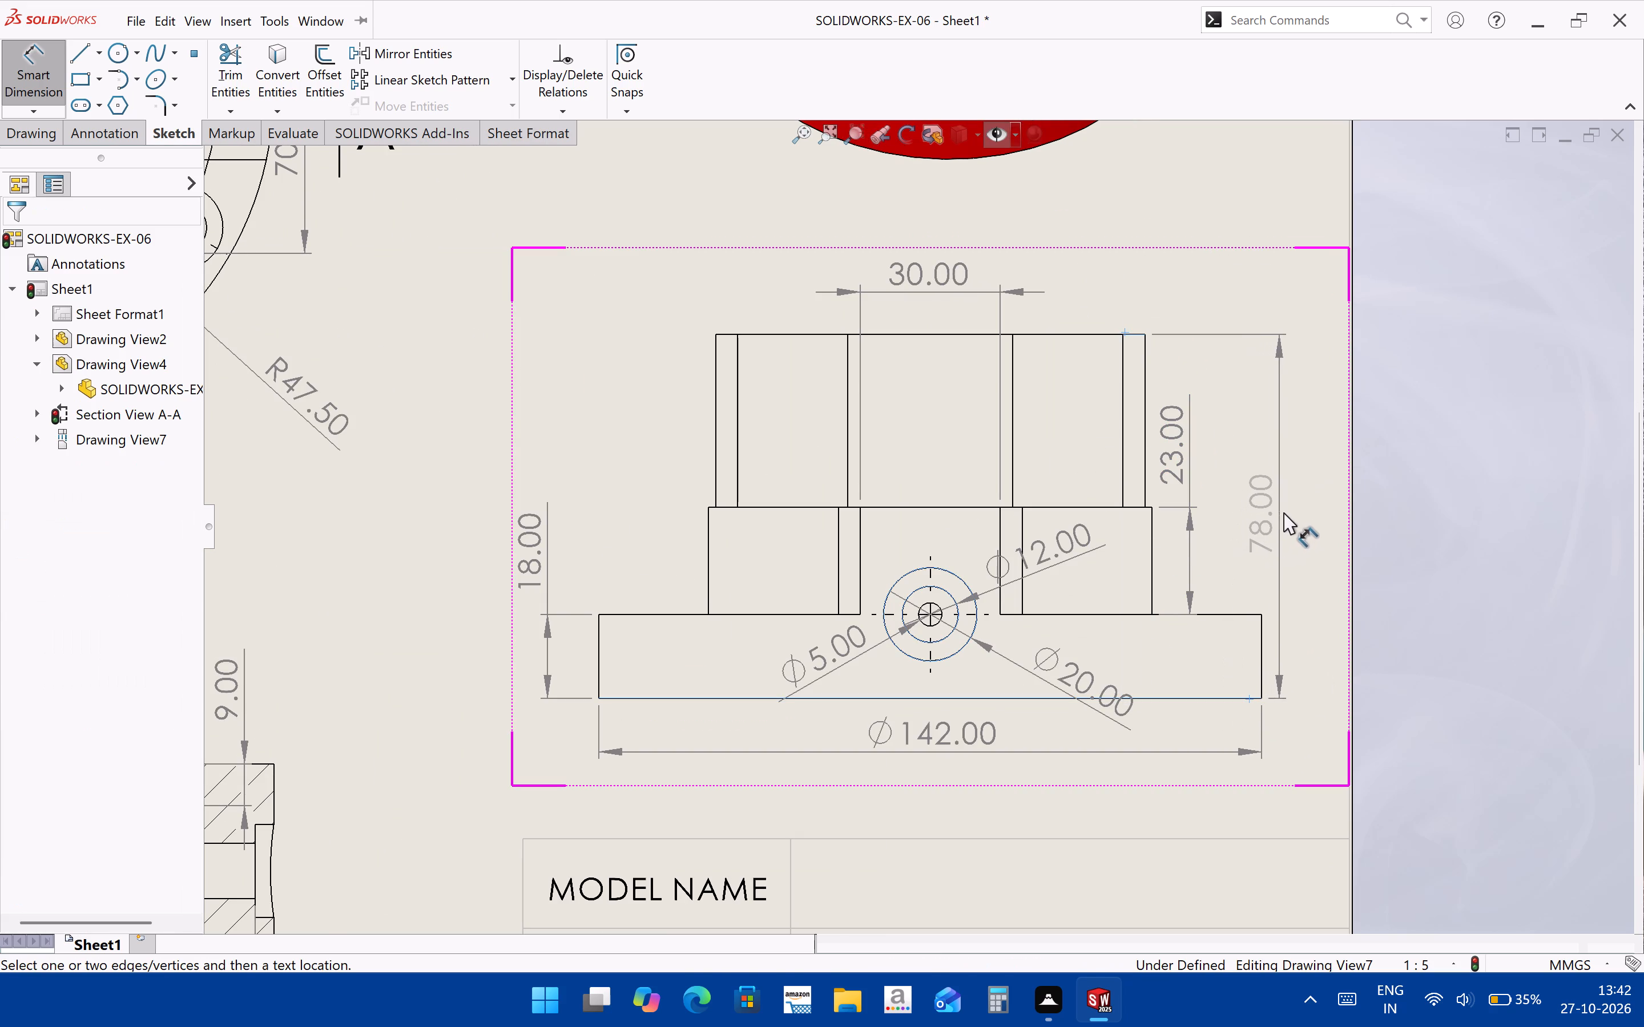
click(1287, 511)
Finish dimensioning and review the whole sheet's view layout and dimensions.
scroll(833, 426, up, 3)
scroll(1034, 484, up, 2)
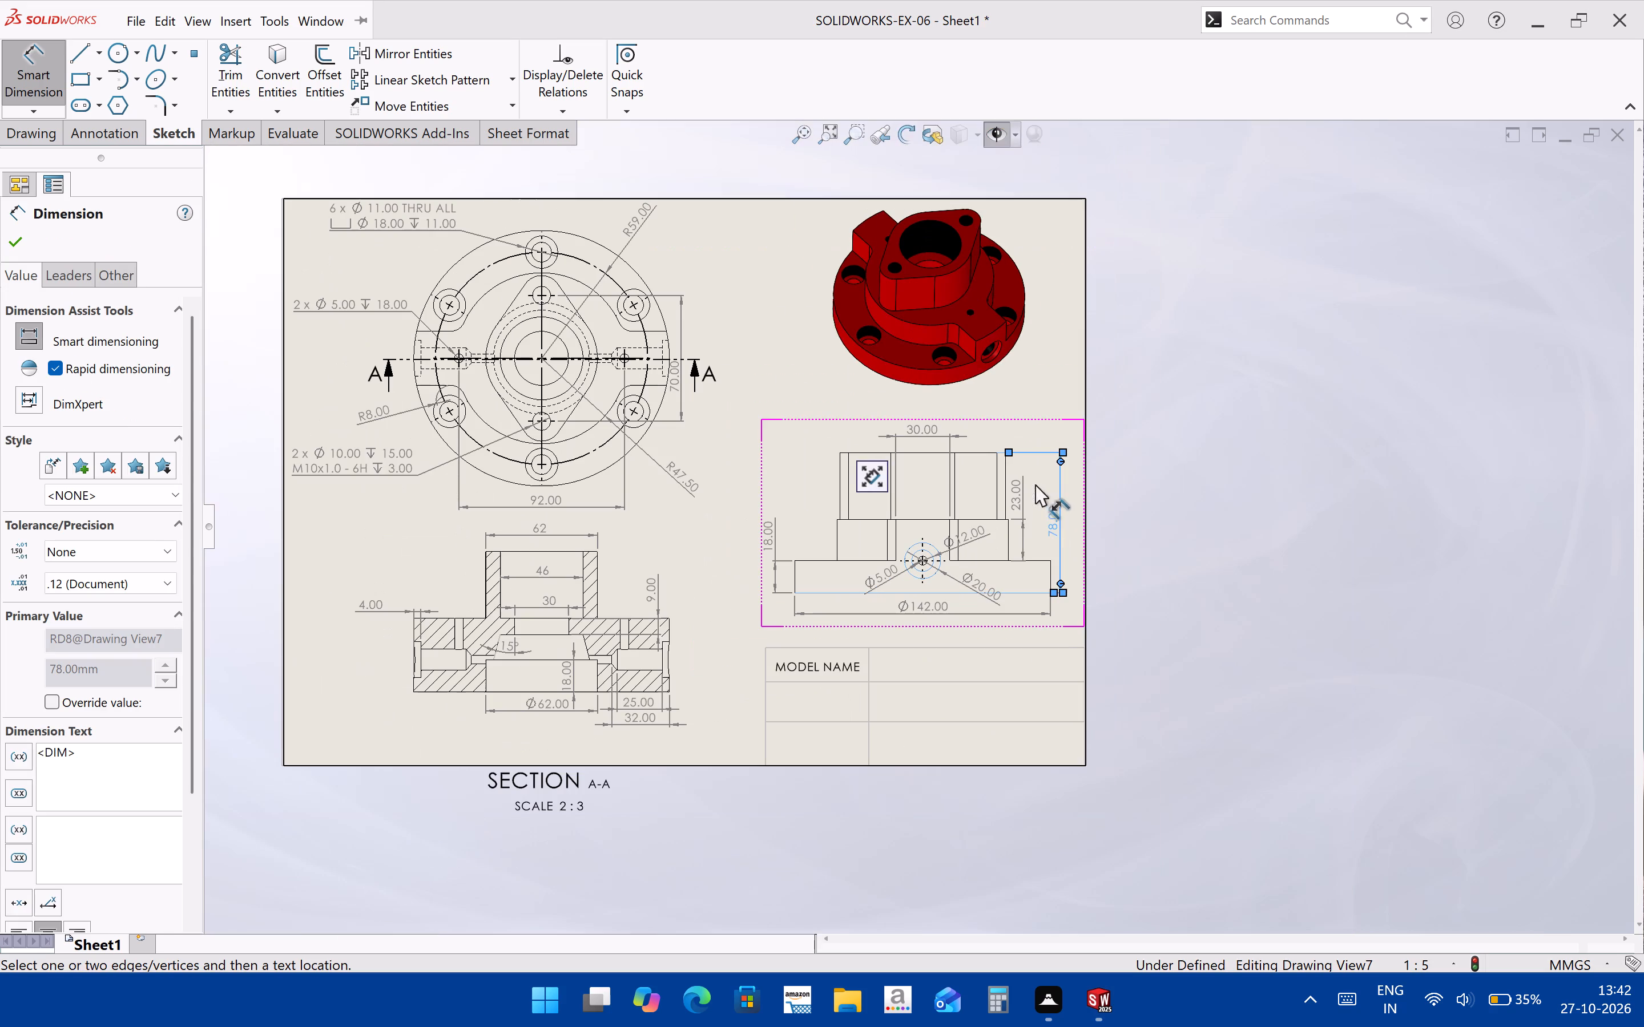
scroll(1120, 614, up, 1)
scroll(461, 378, down, 1)
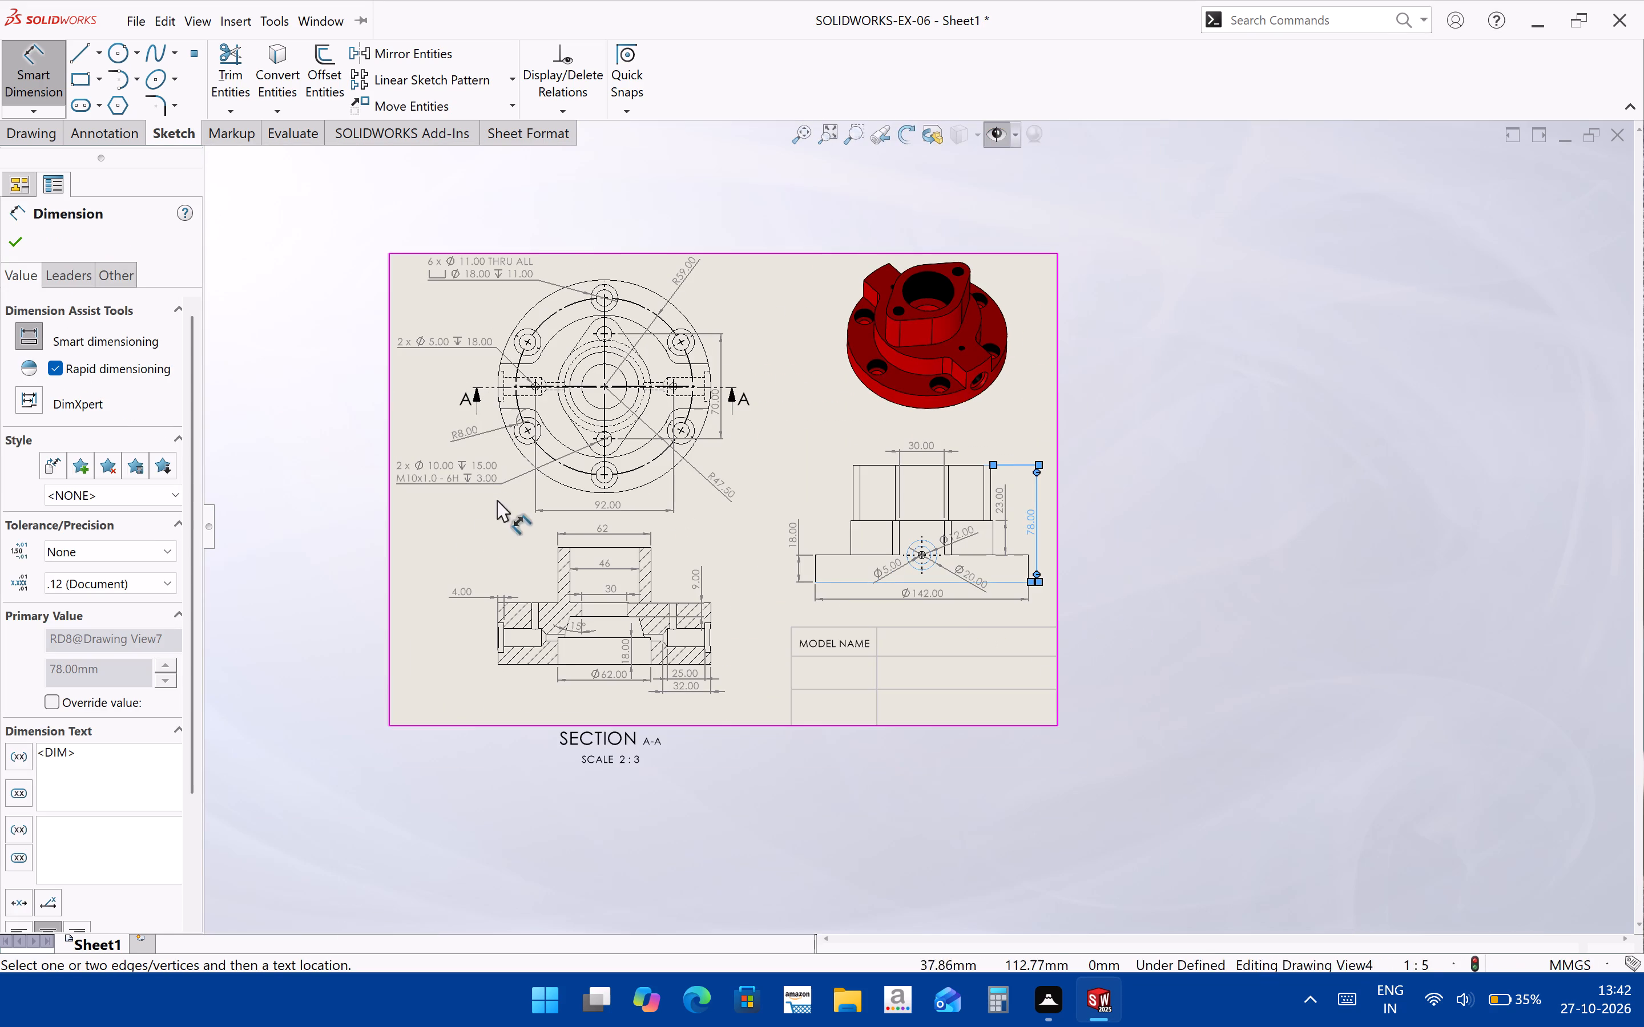
scroll(474, 523, down, 3)
scroll(863, 613, up, 1)
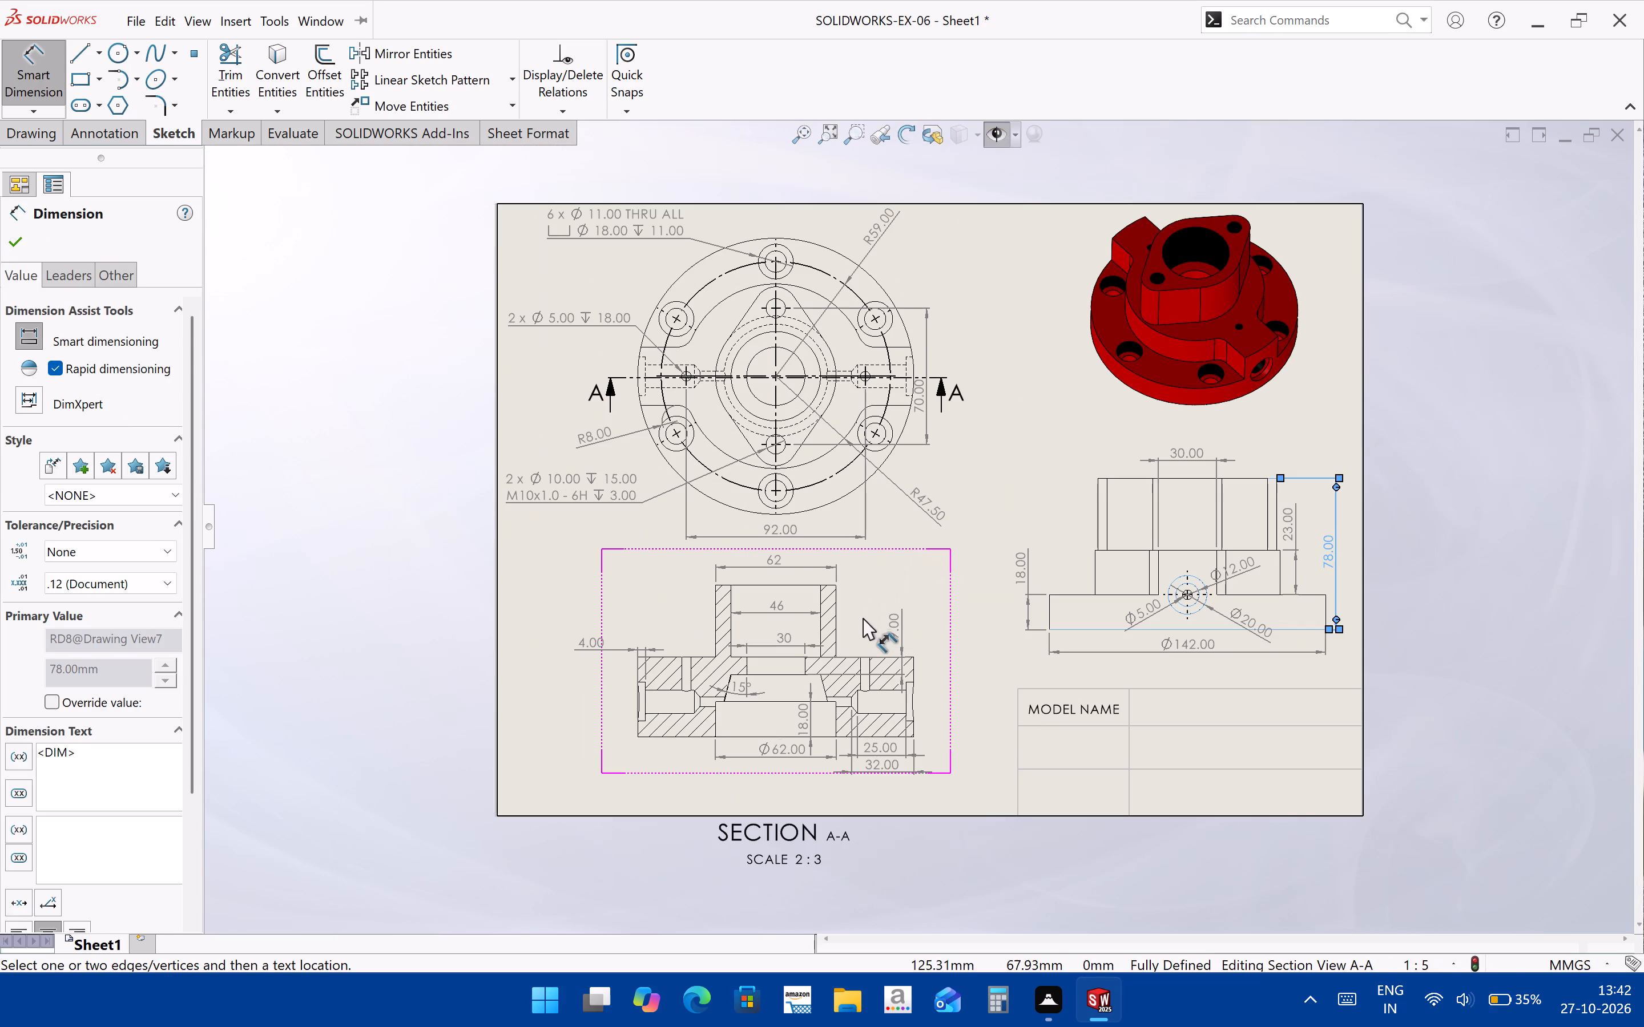
key(Escape)
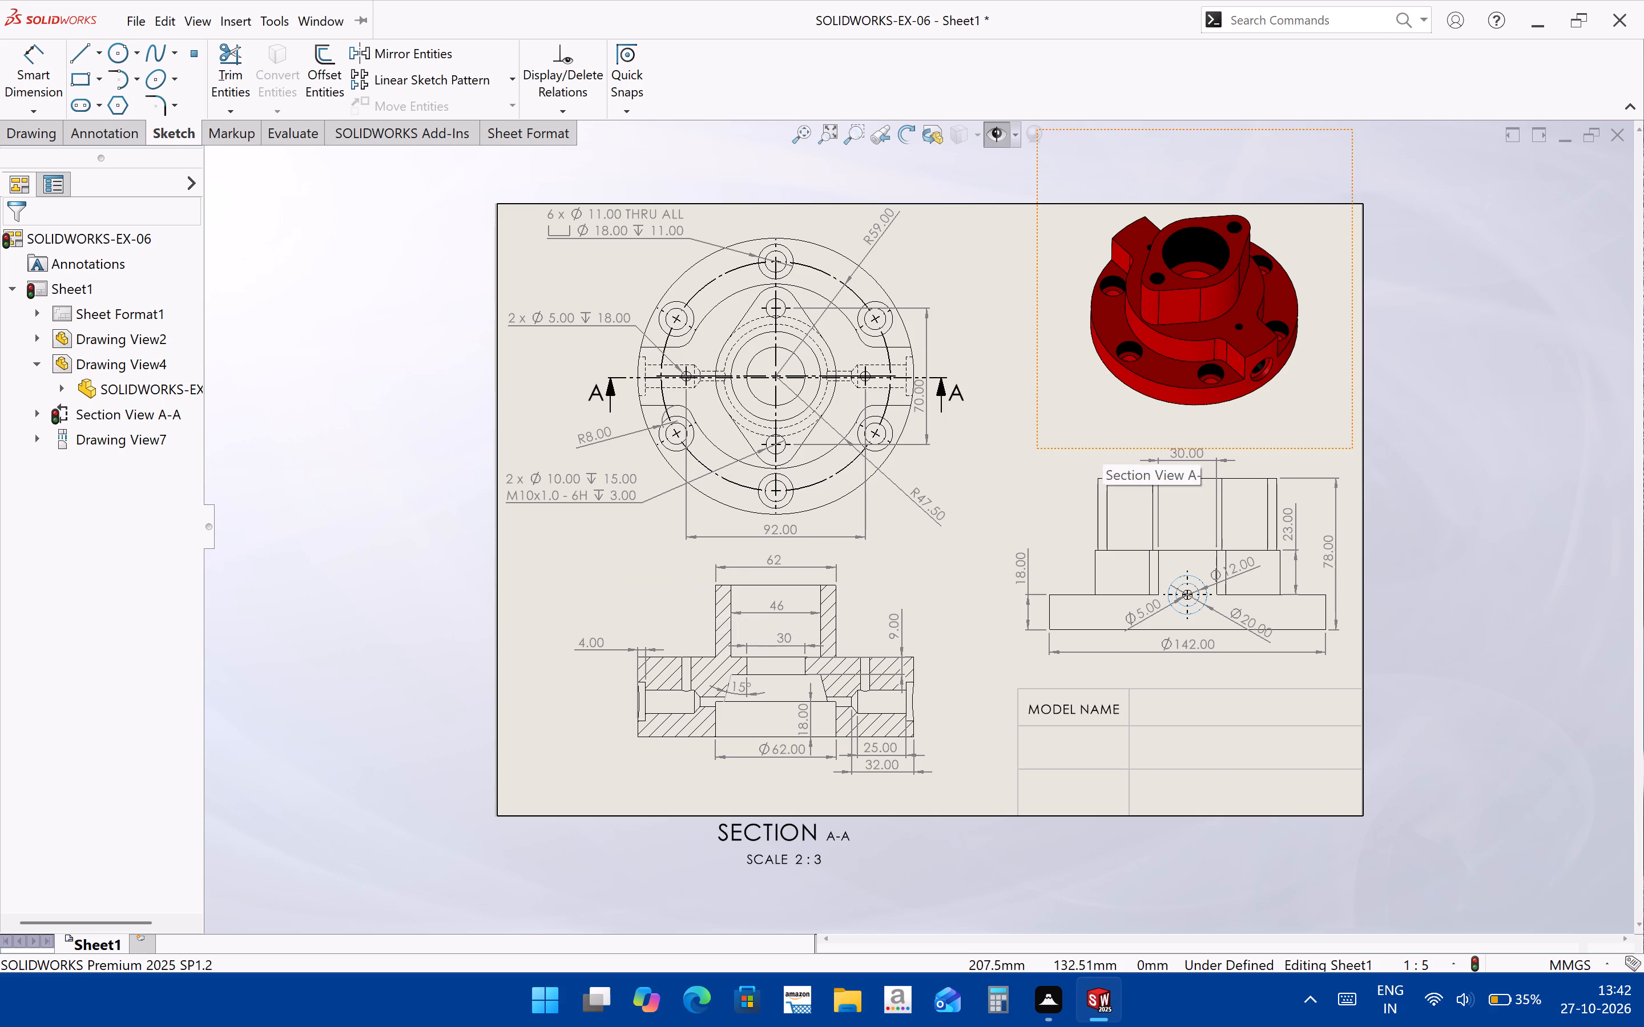
scroll(960, 351, down, 2)
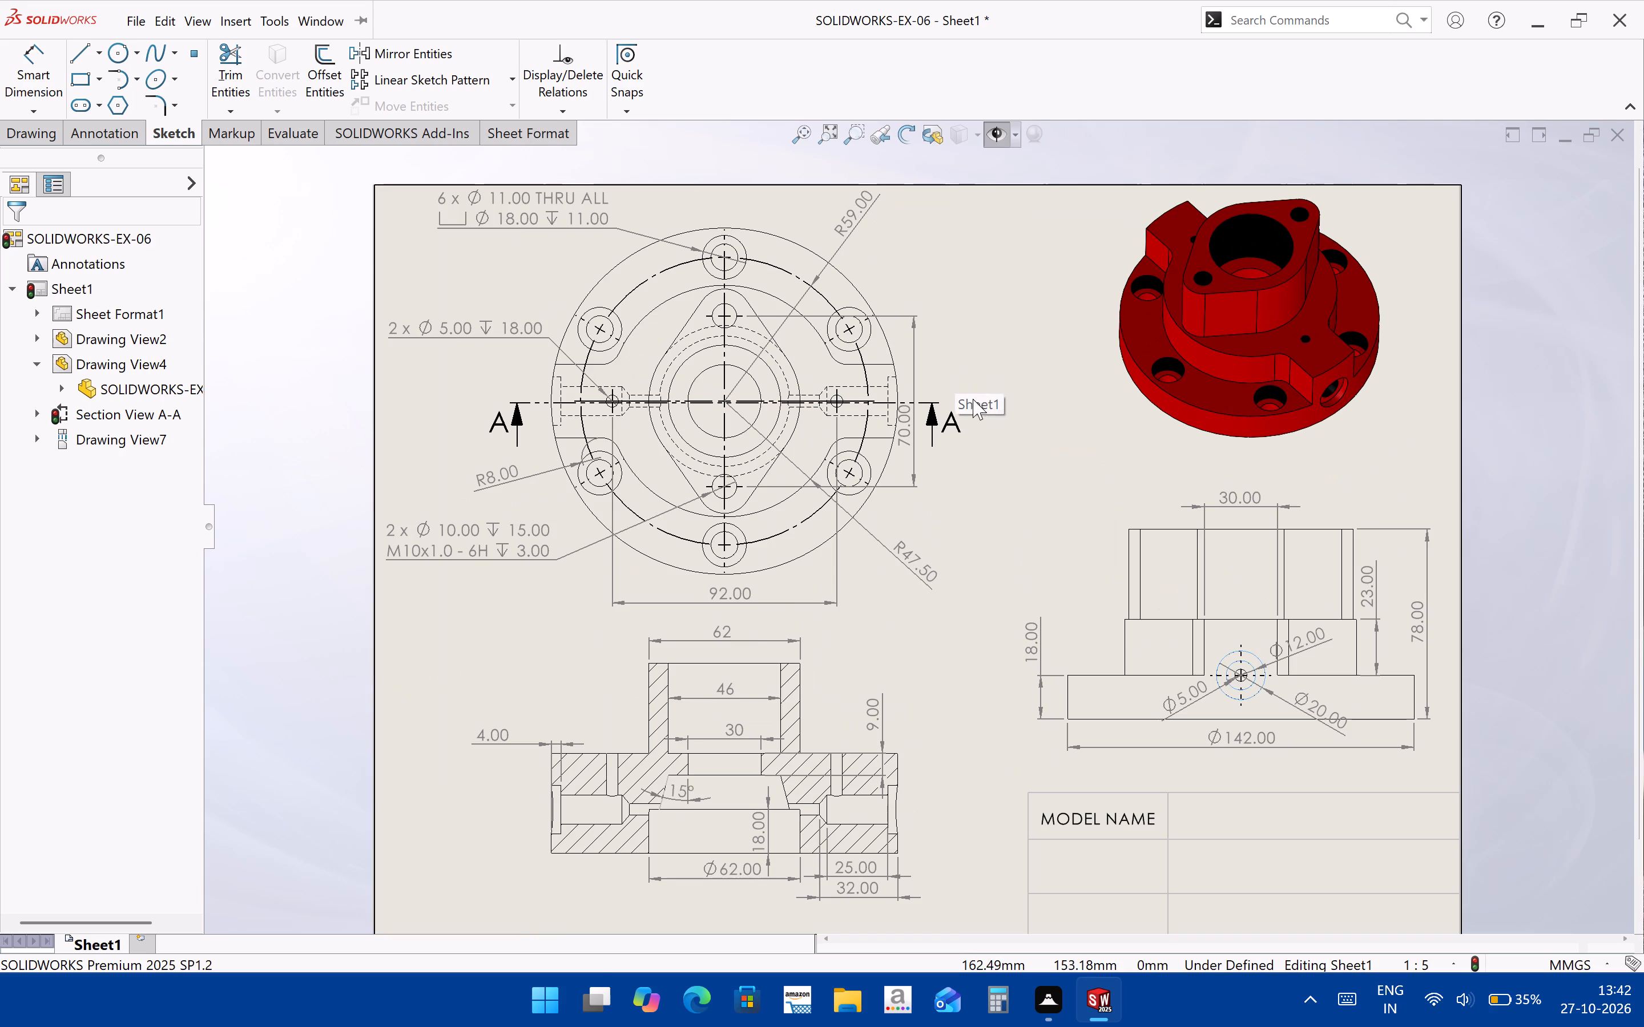
Save the finished drawing as a SOLIDWORKS Drawing named SOLIDWORKS-EX-06 in the Documents > Solidworks folder.
scroll(1000, 410, up, 1)
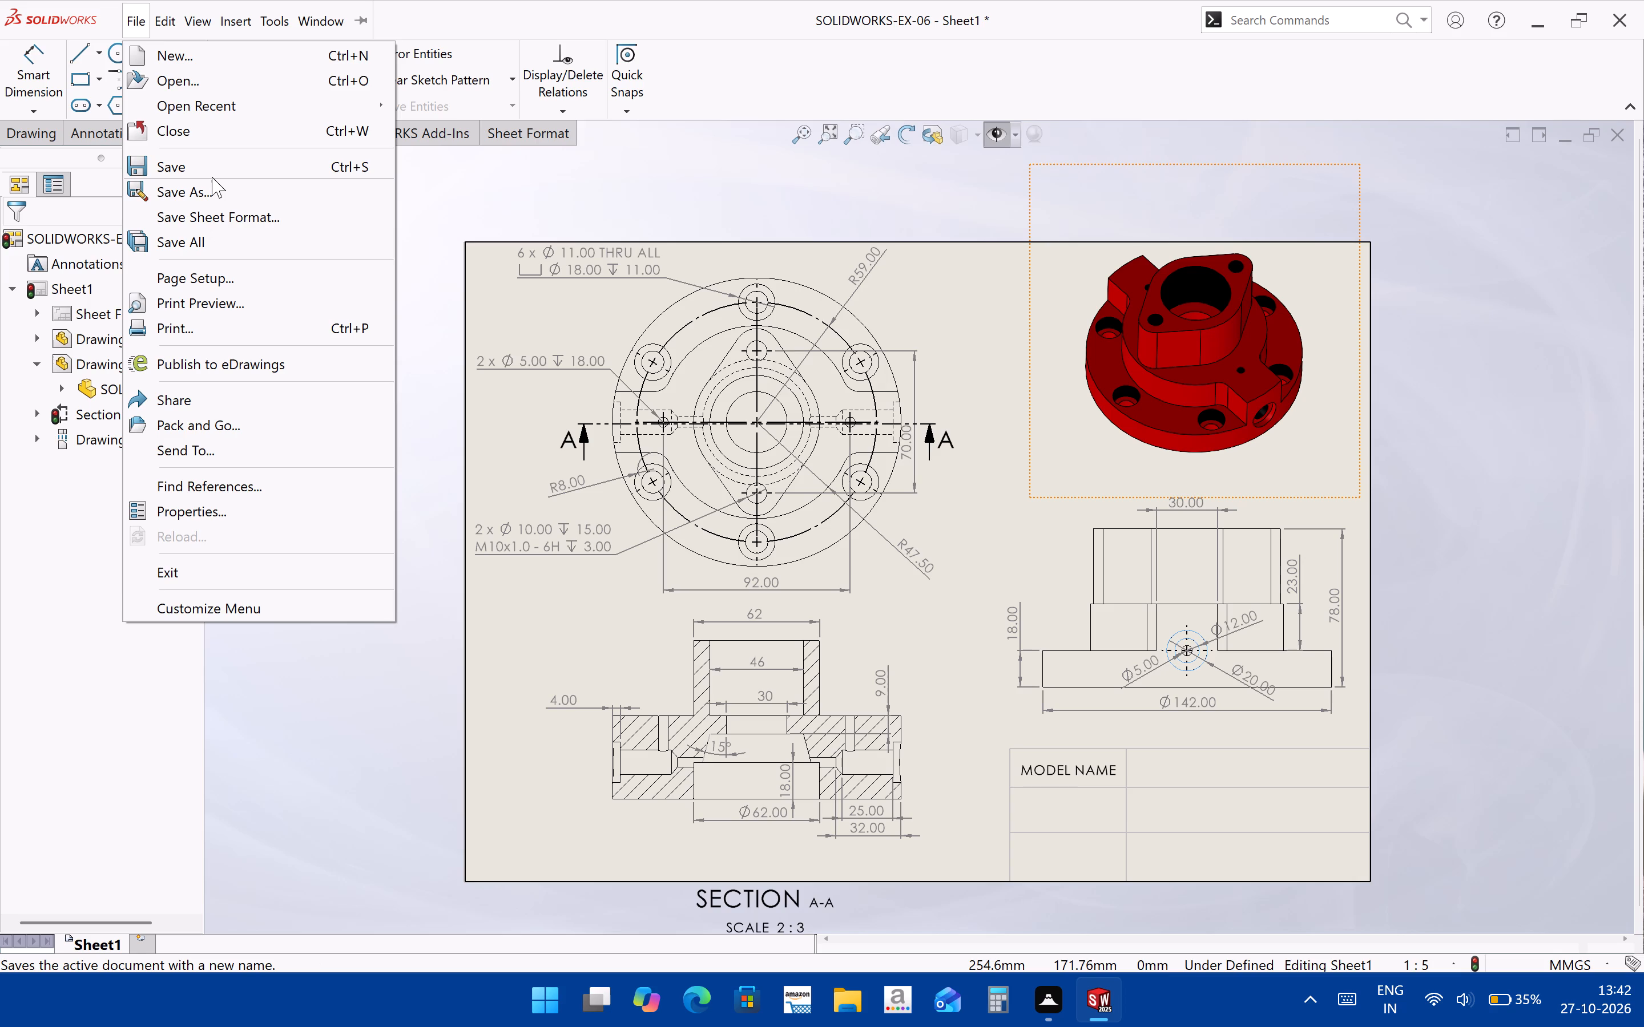
click(212, 176)
click(460, 433)
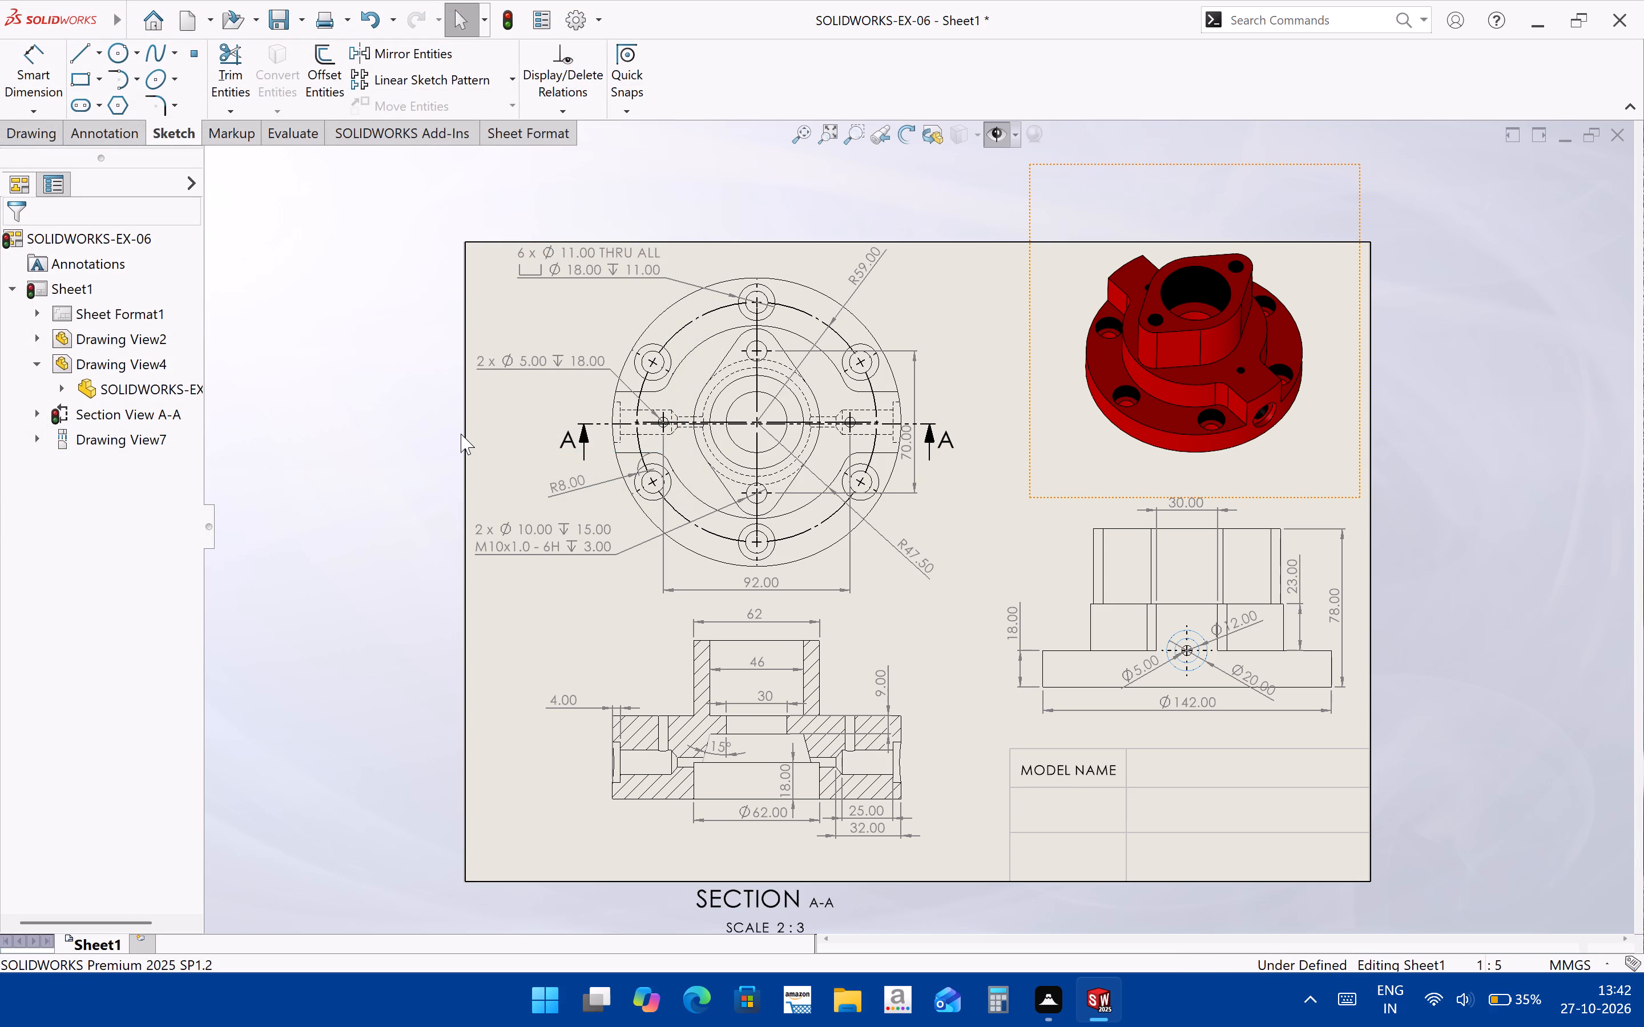
click(751, 517)
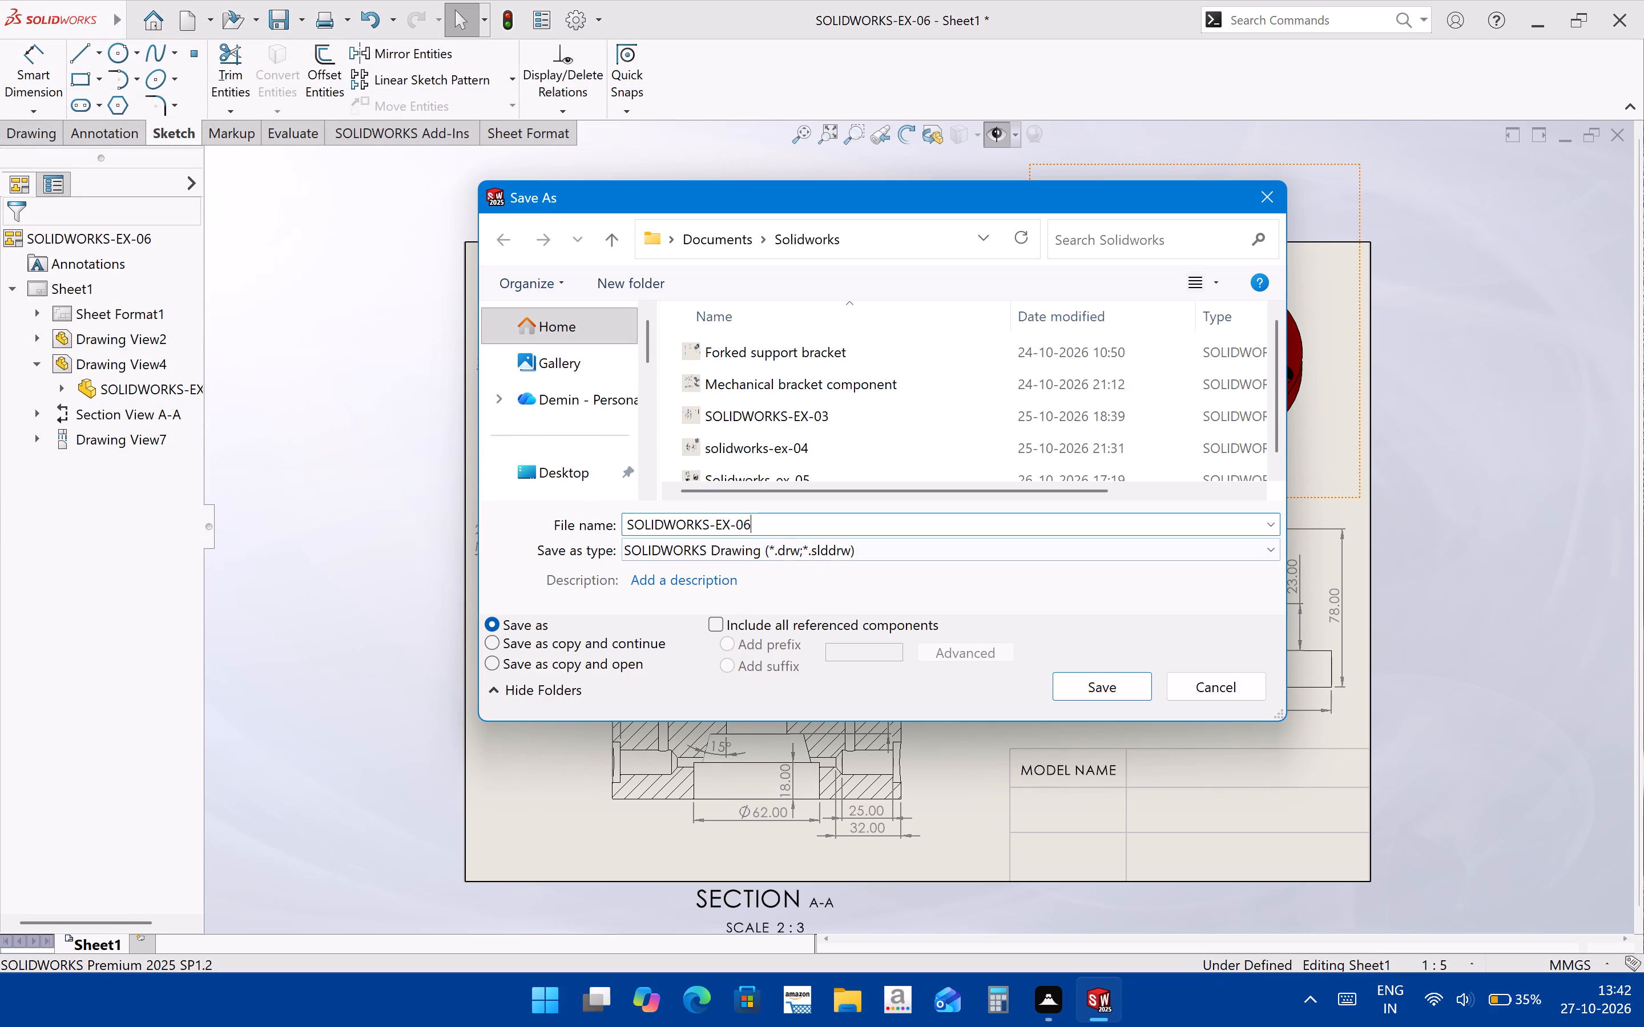
click(1073, 689)
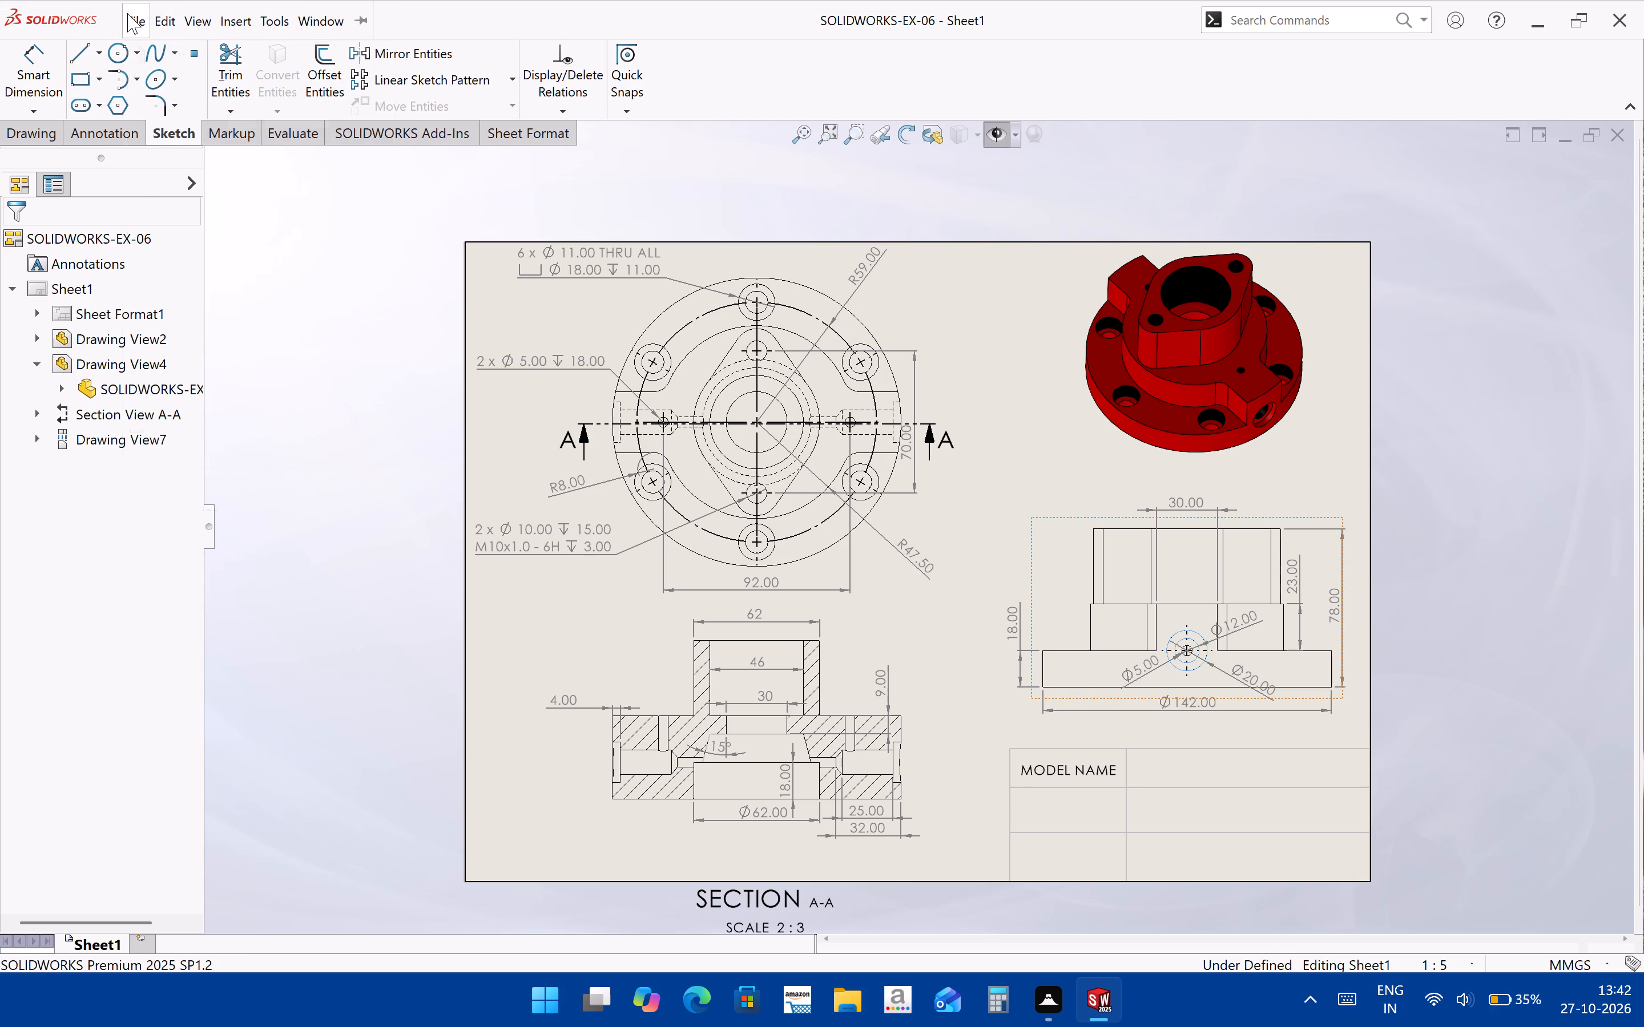
Export the drawing as an Adobe PDF named SOLIDWORKS-EX-06 to the same Solidworks folder.
click(195, 202)
click(791, 544)
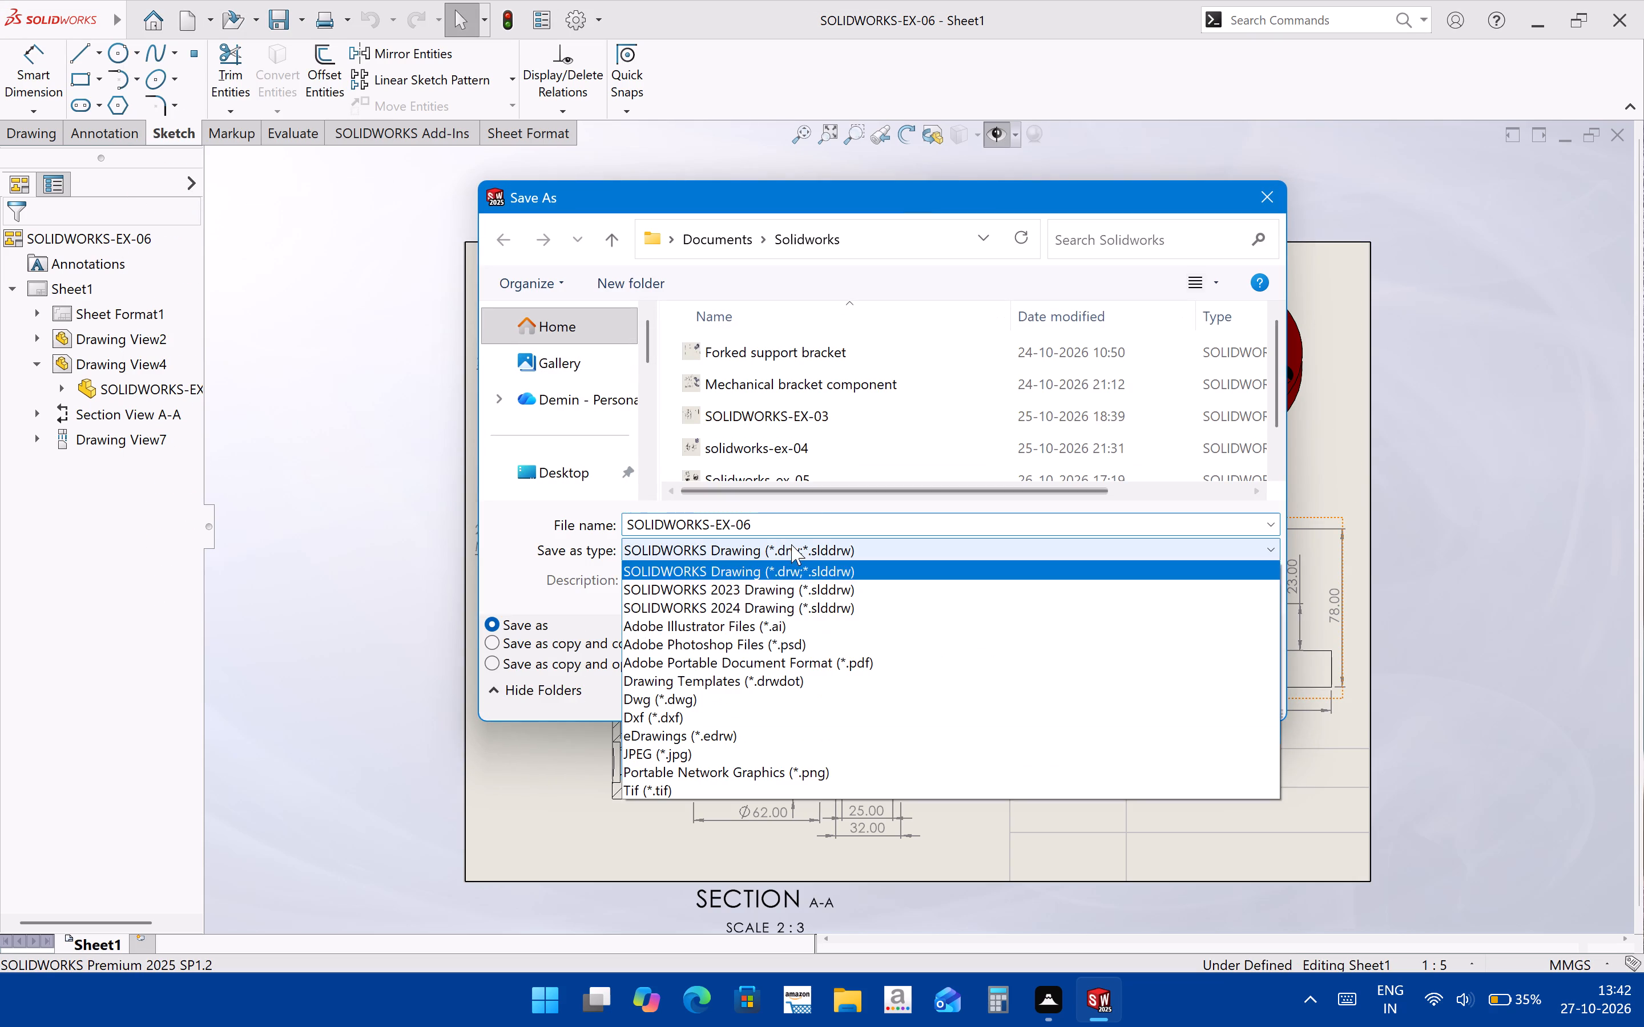
click(779, 662)
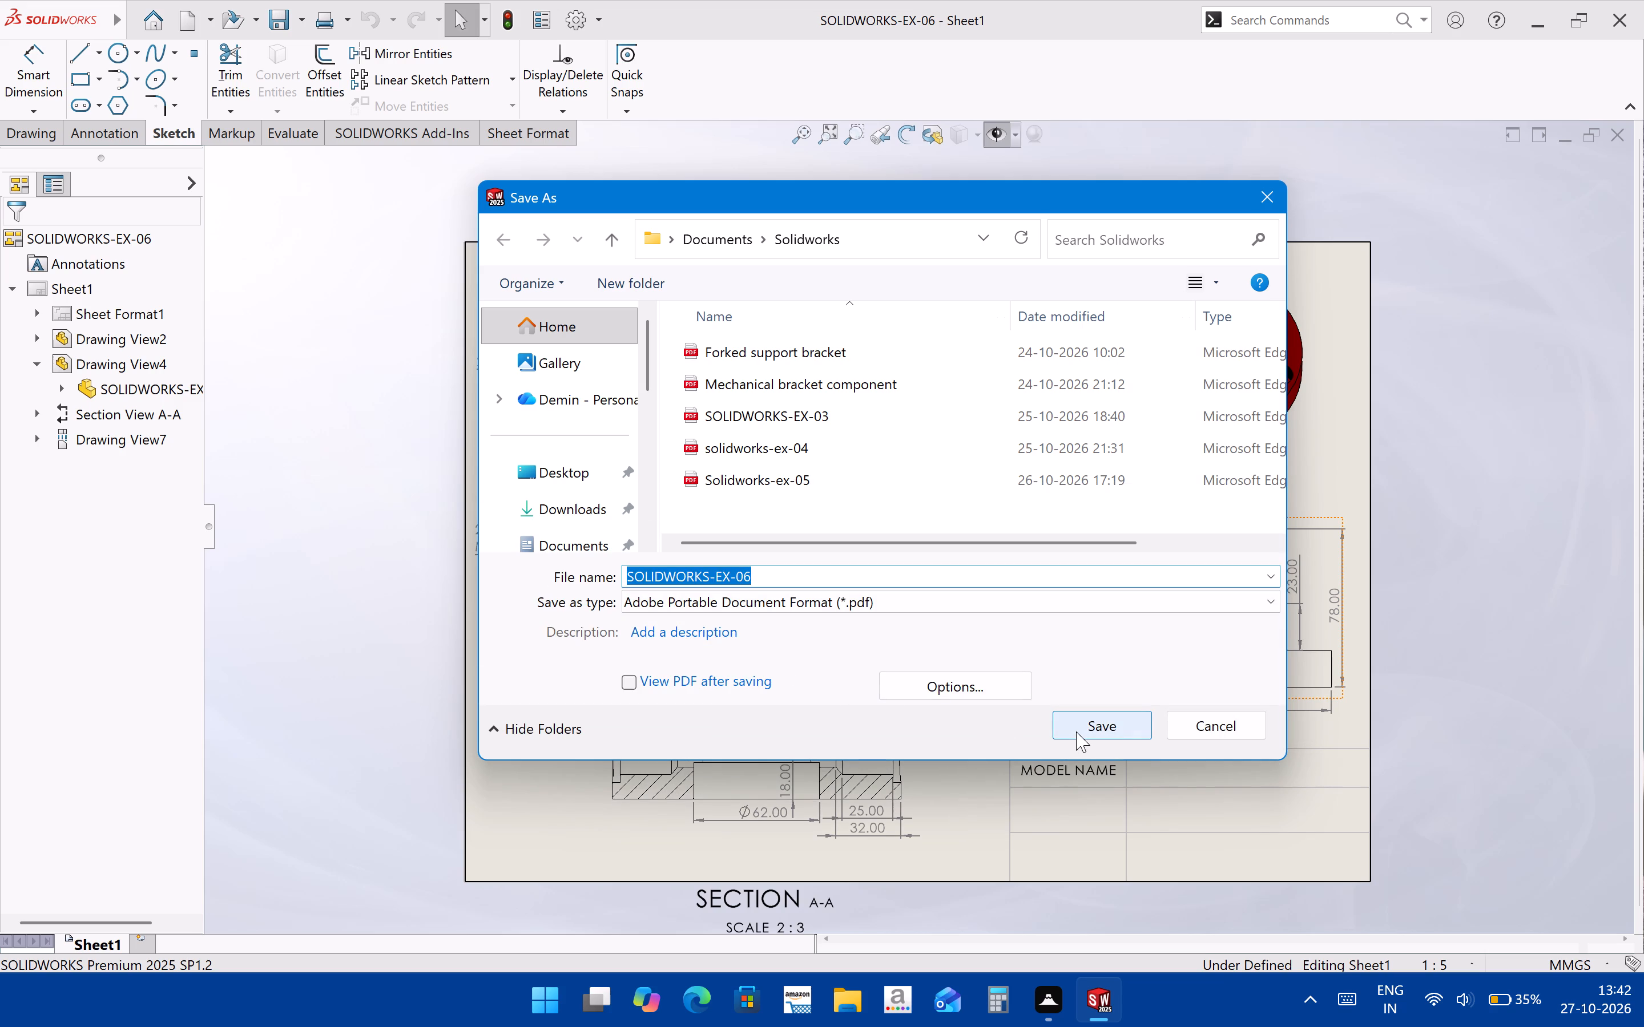
click(1076, 731)
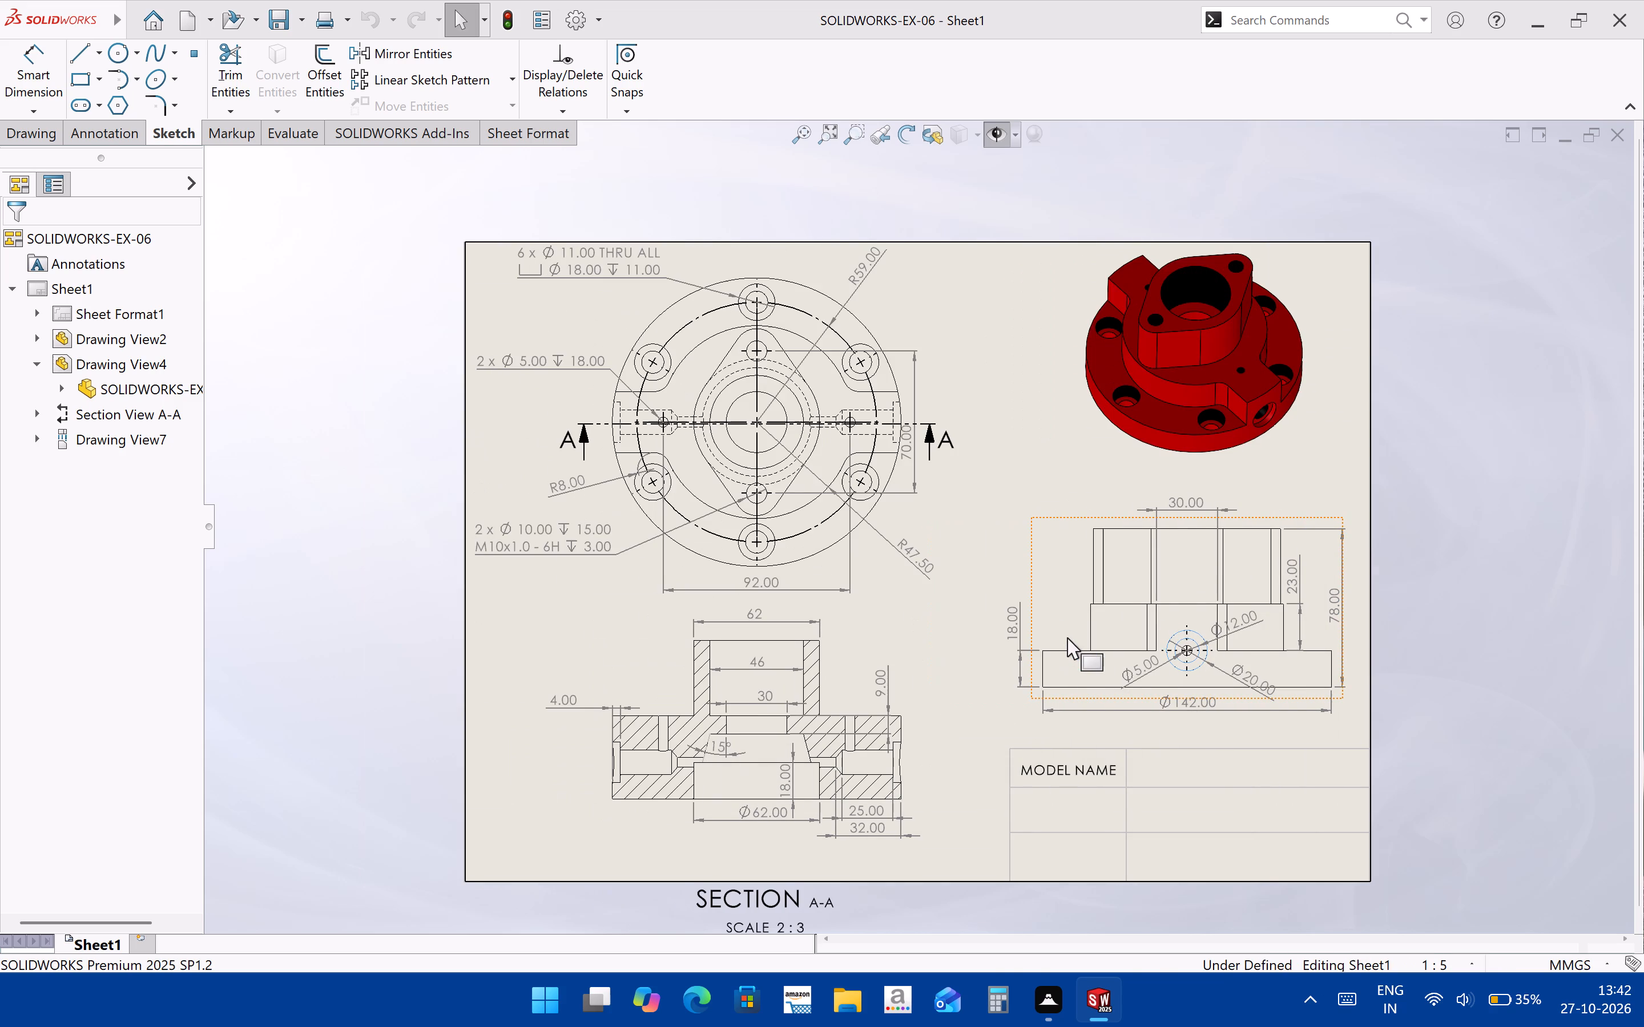
In File Explorer, open the SOLIDWORKS-EX-06 PDF from Documents > Solidworks, check its views and dimensions in Edge, and close it.
click(844, 988)
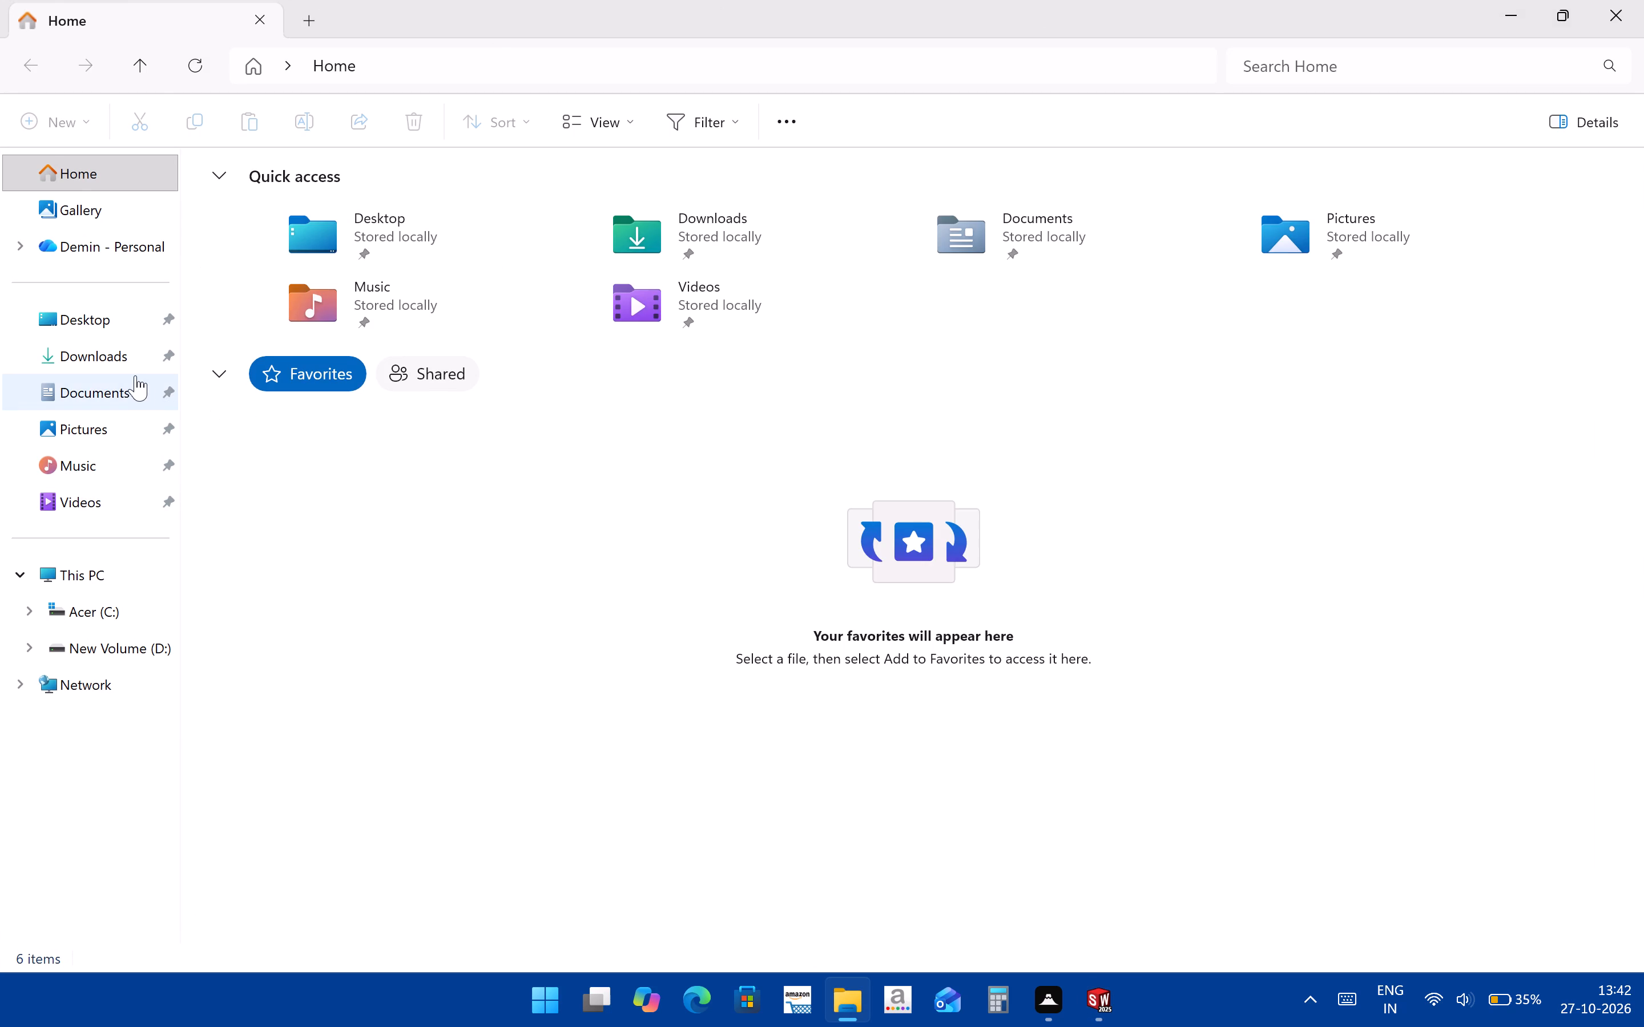
click(135, 375)
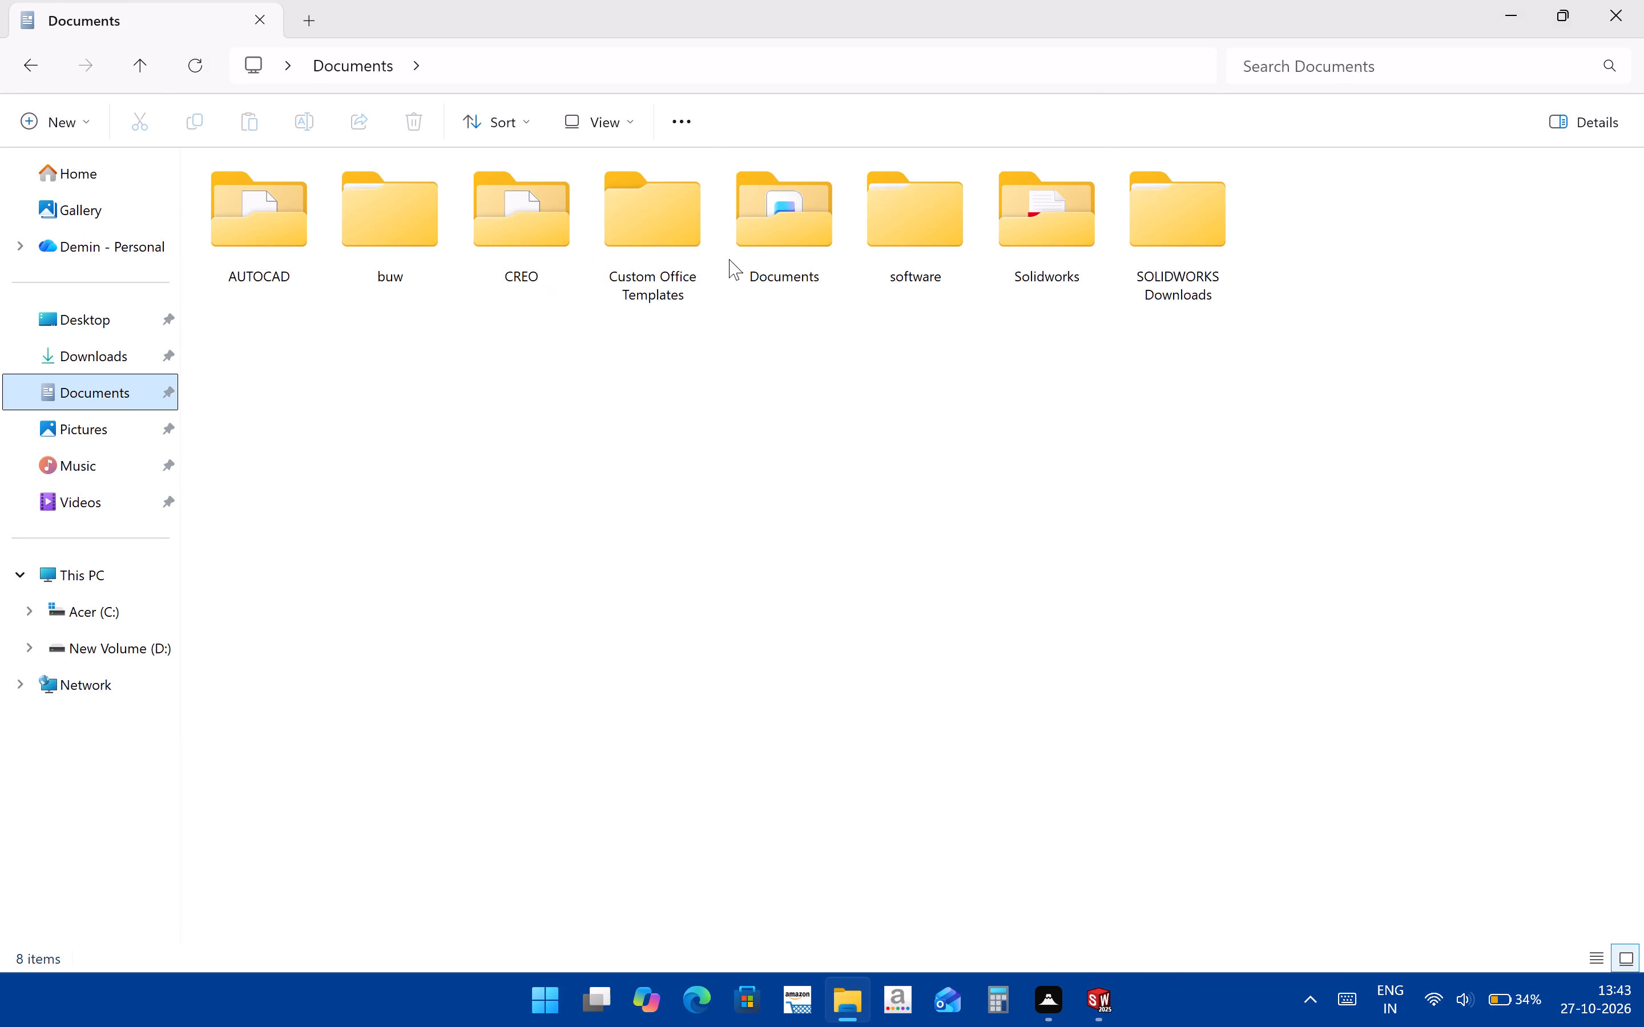
double_click(1050, 254)
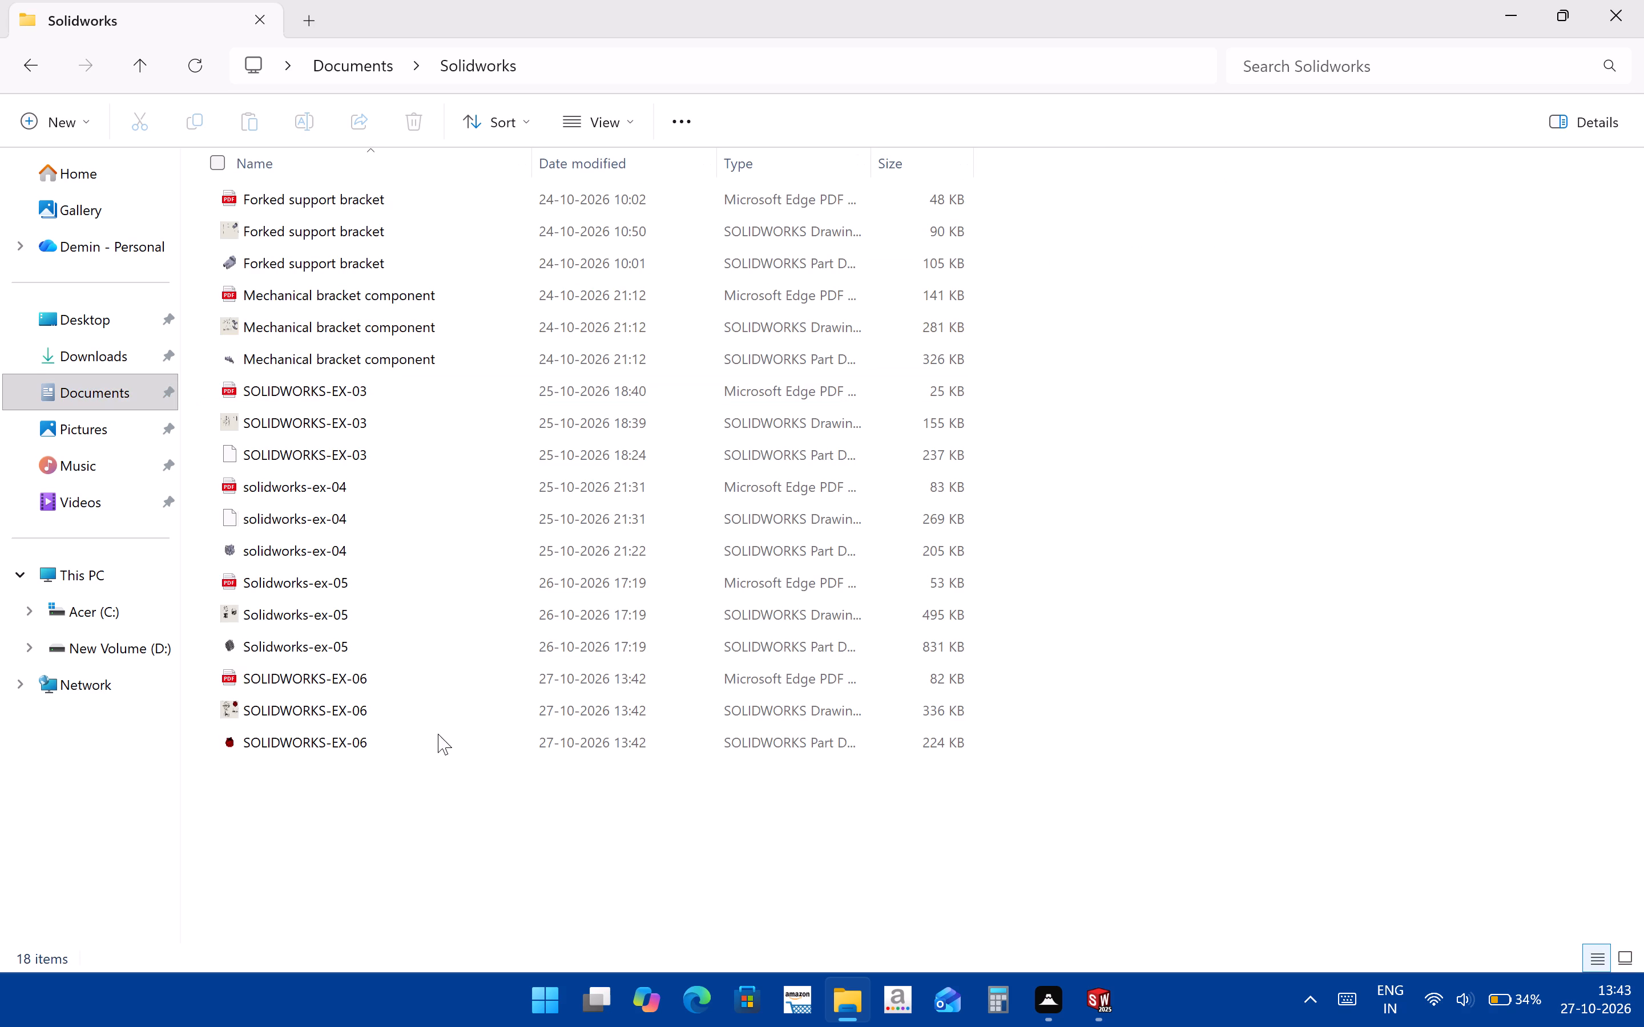
double_click(441, 687)
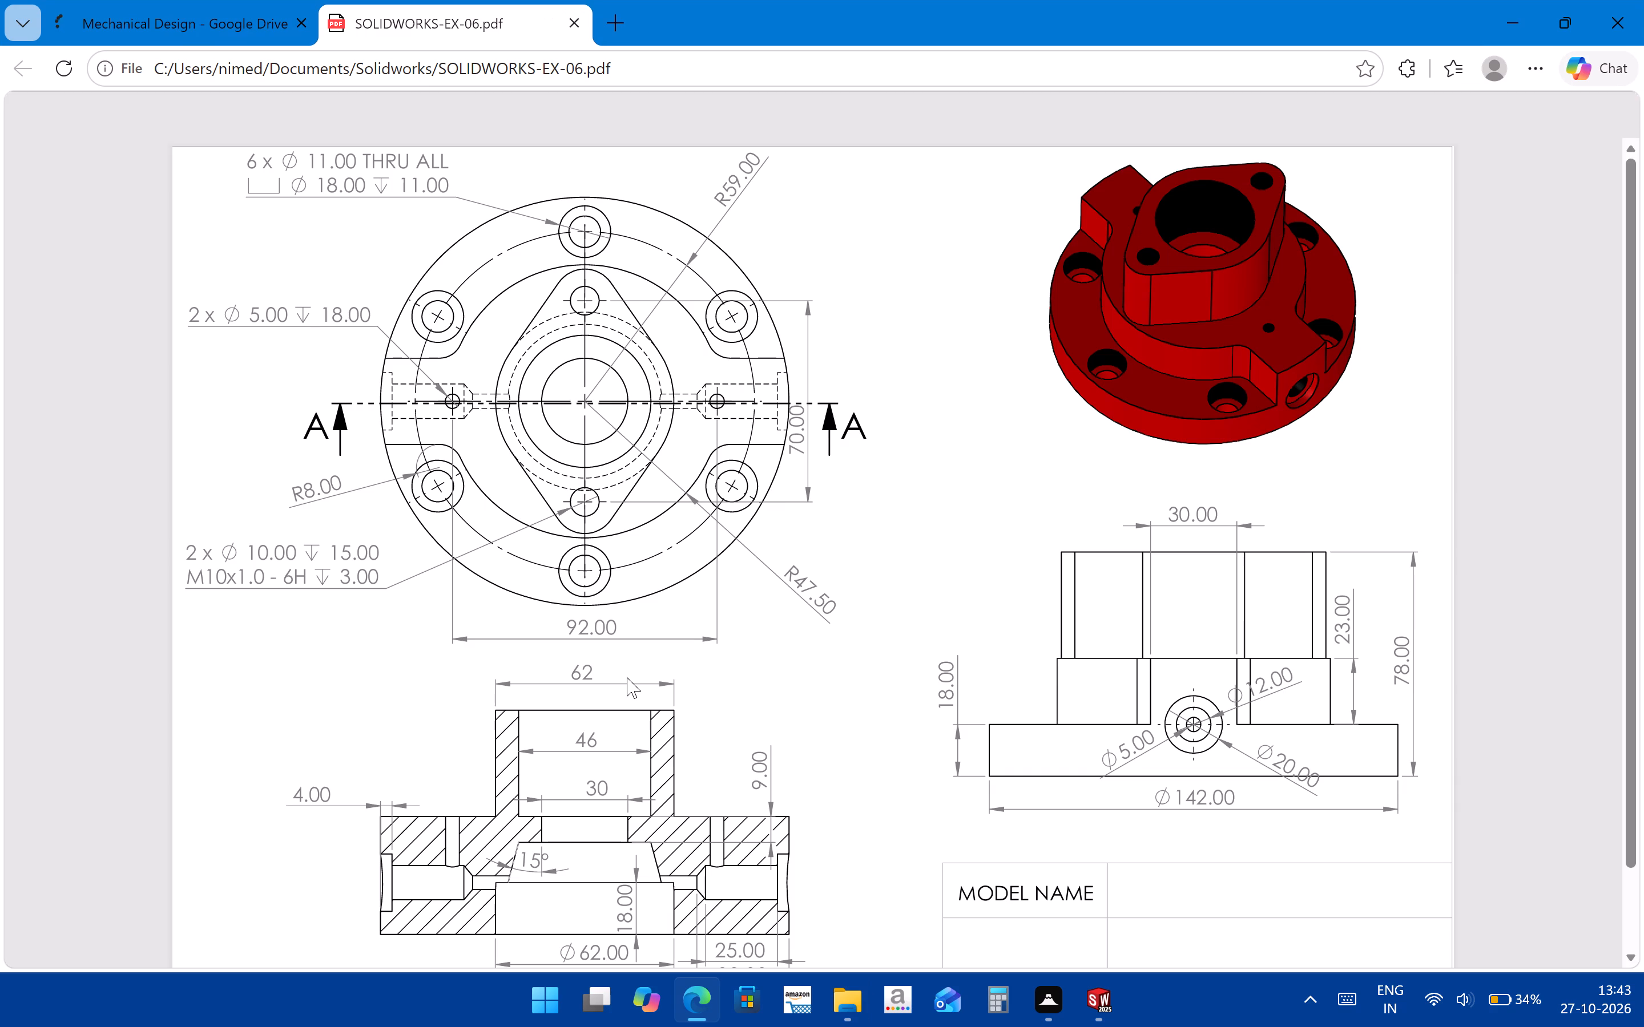
scroll(627, 677, down, 1)
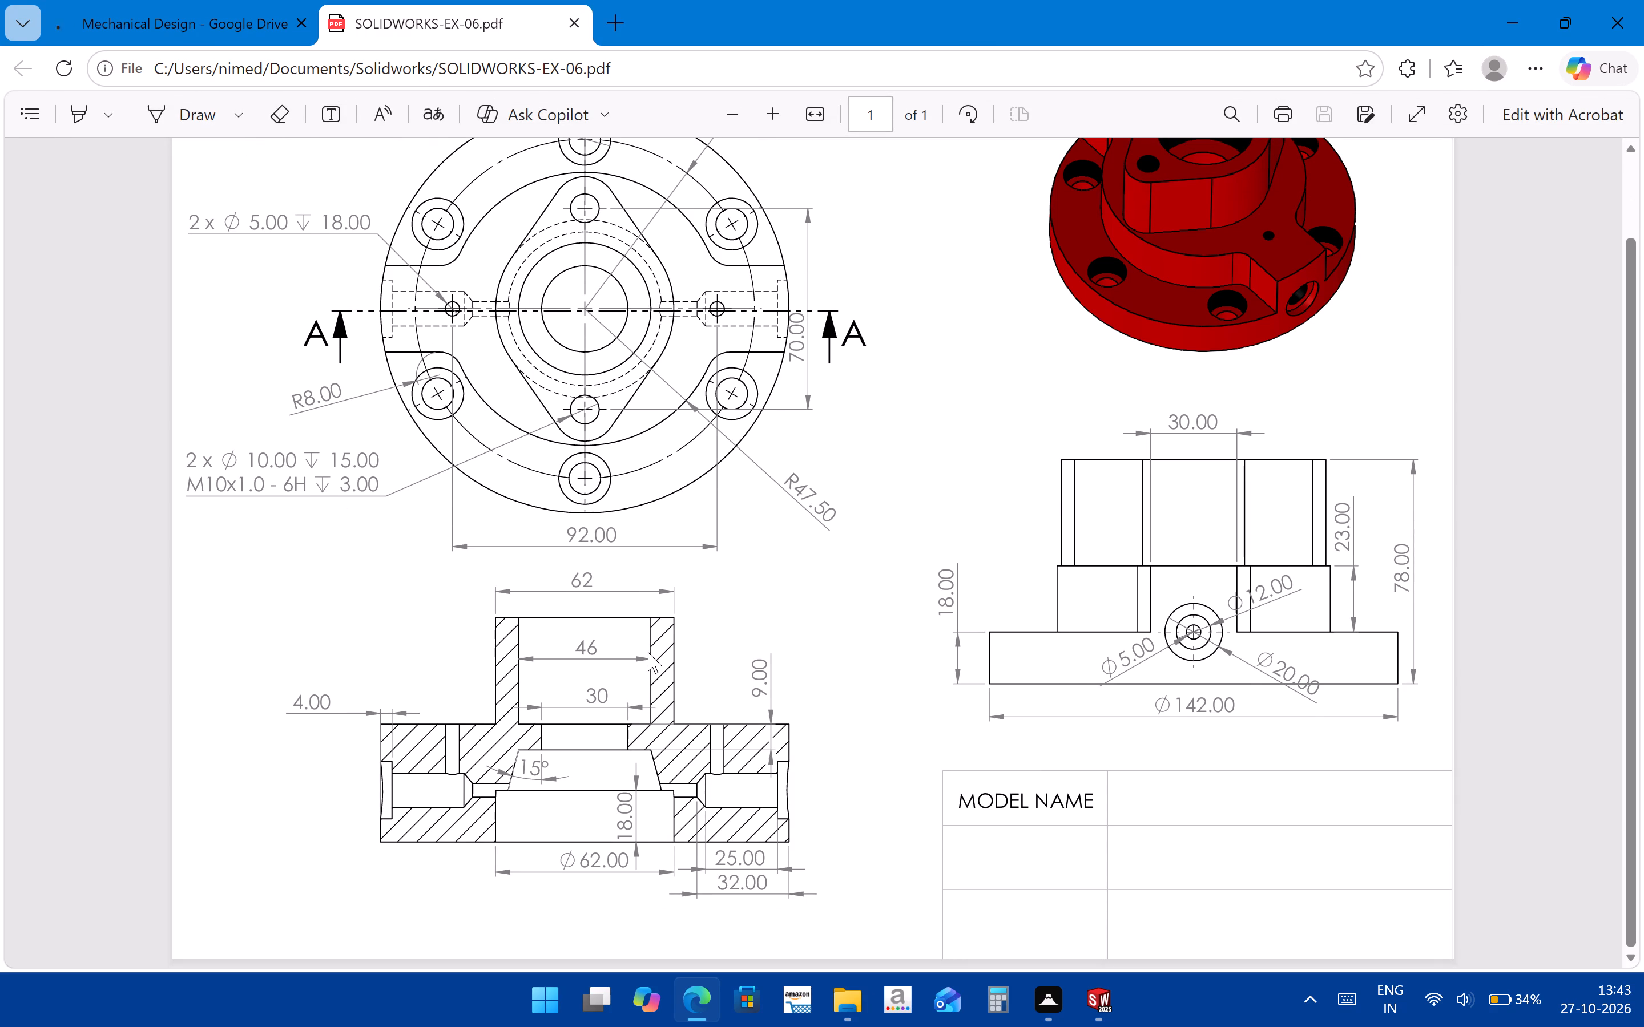
scroll(648, 652, up, 4)
scroll(663, 590, up, 2)
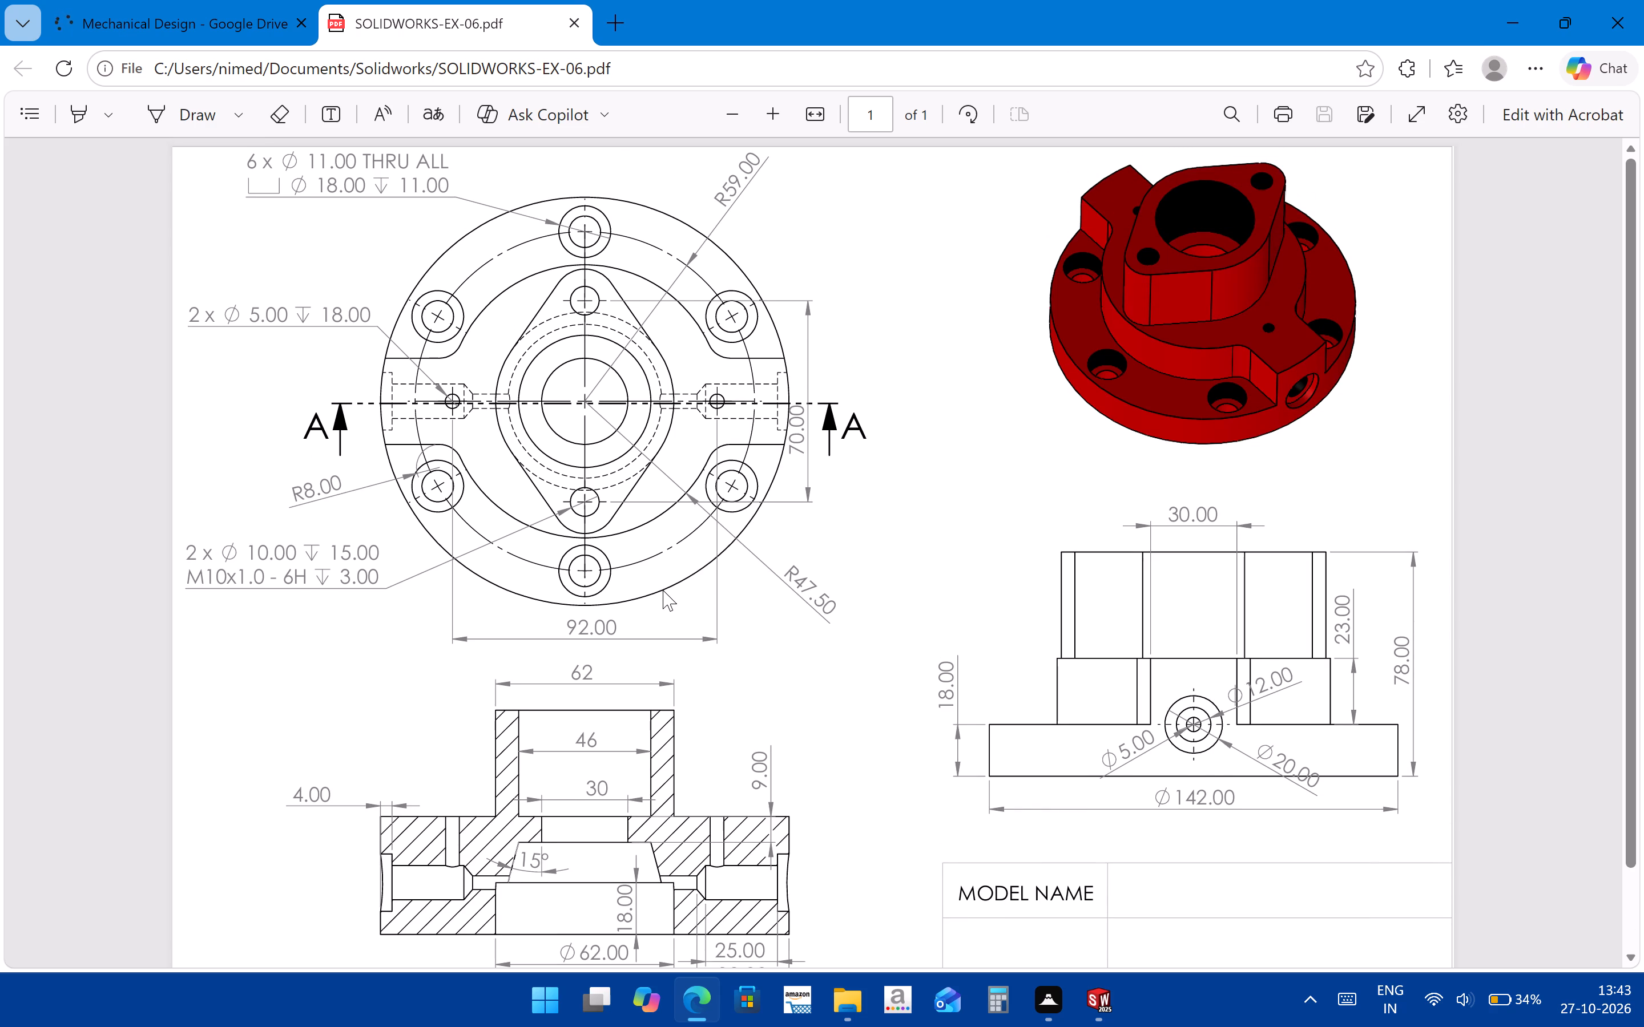
click(1643, 0)
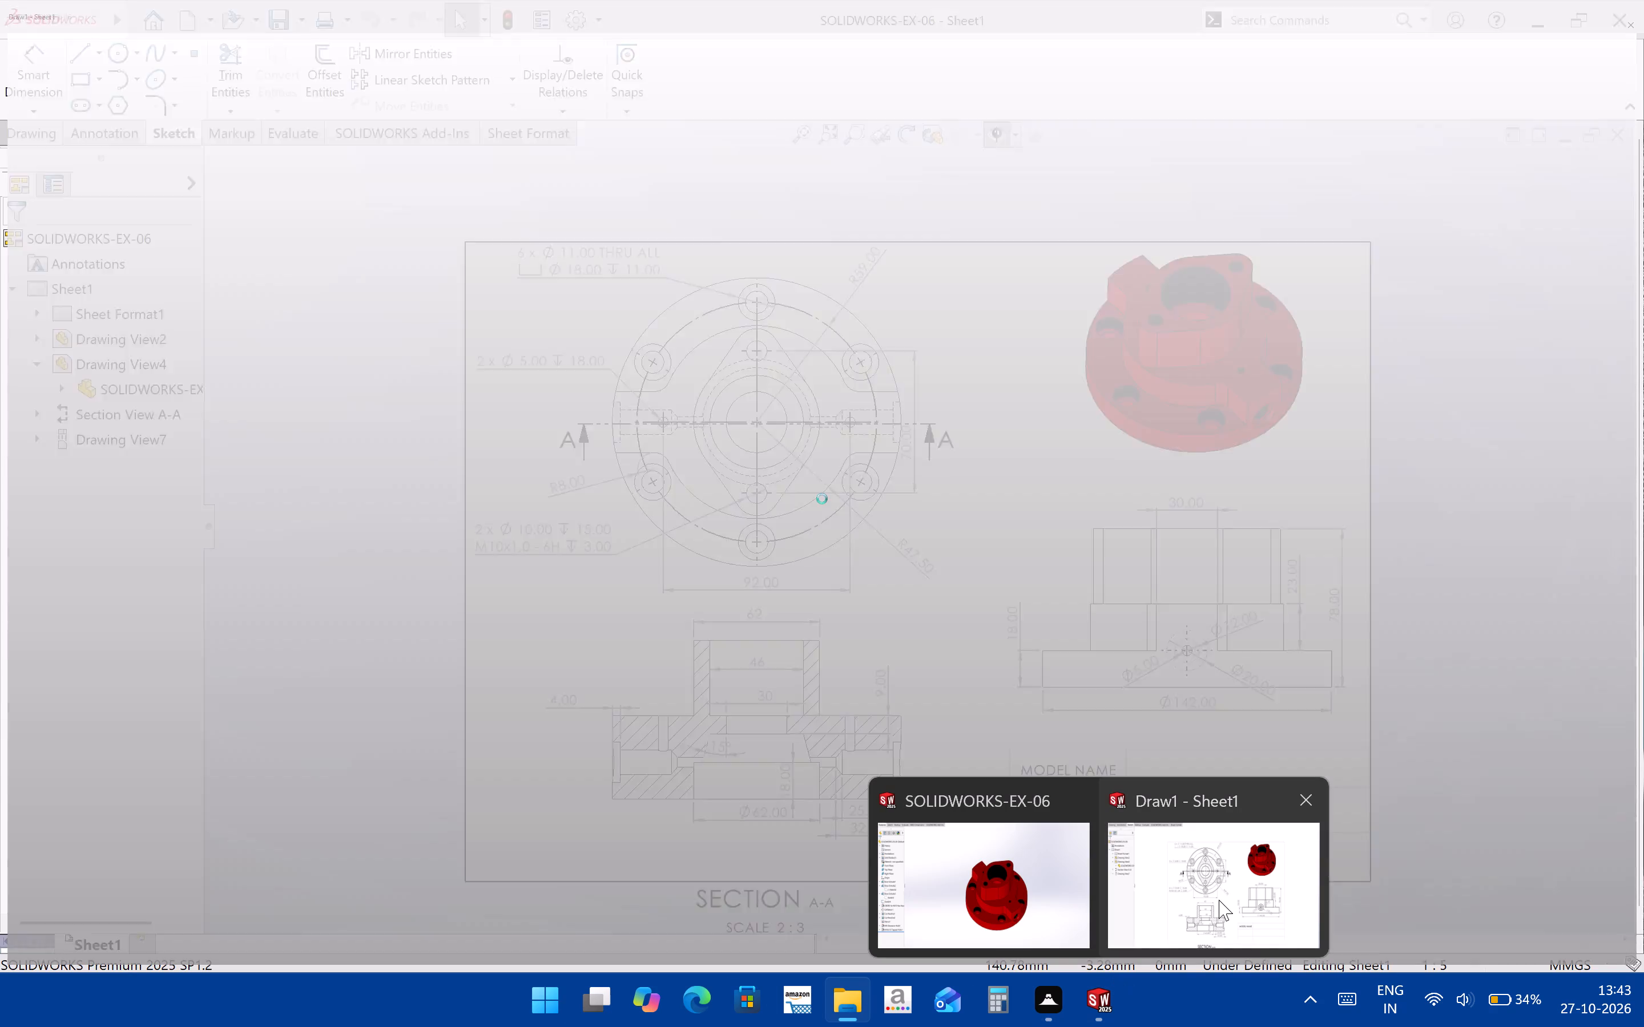
Switch back to the drawing sheet in SOLIDWORKS and look over its views and dimensions.
click(1219, 900)
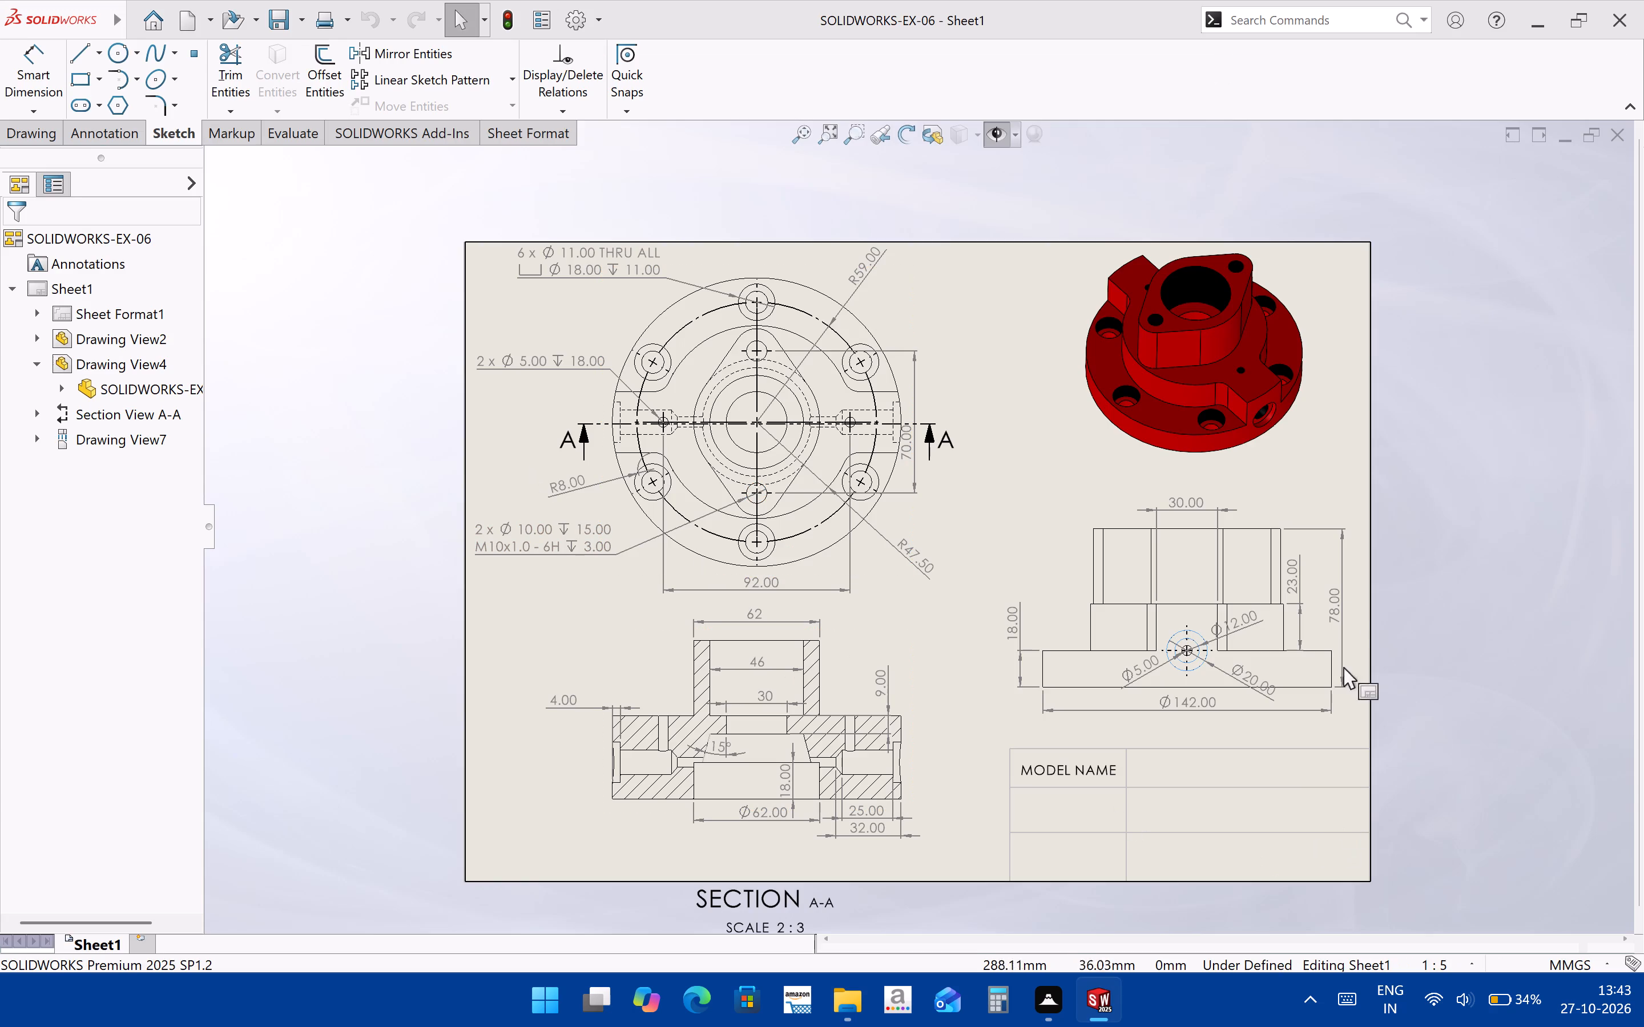
scroll(1235, 617, down, 2)
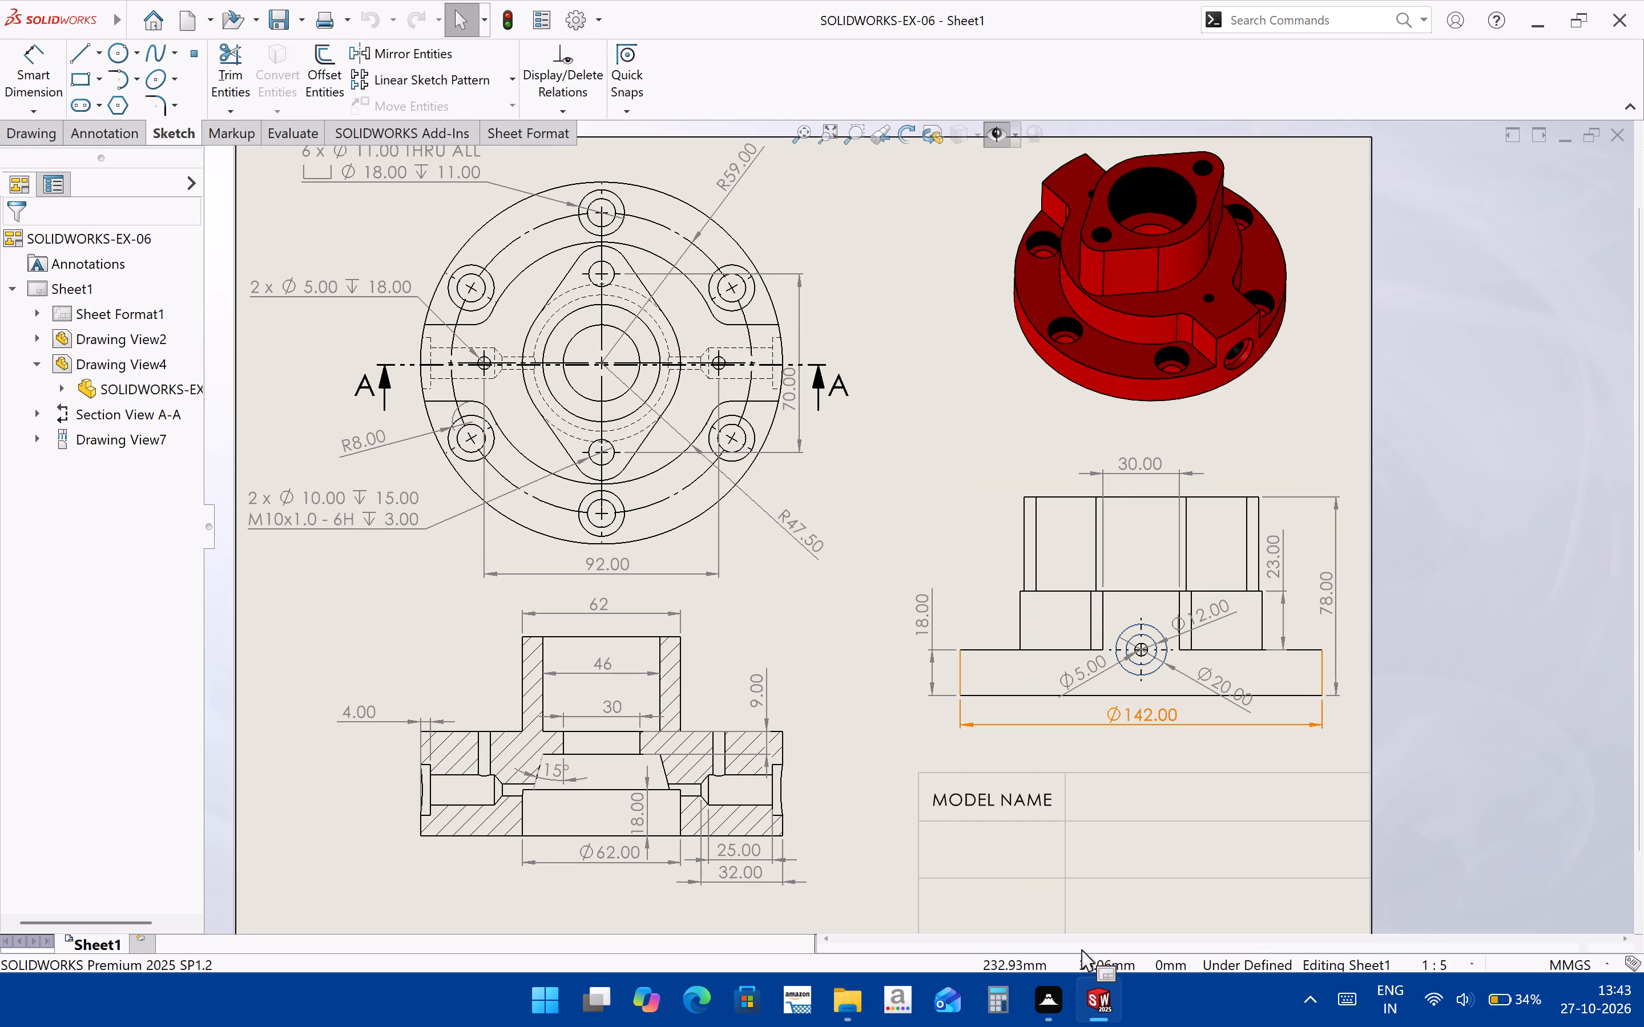